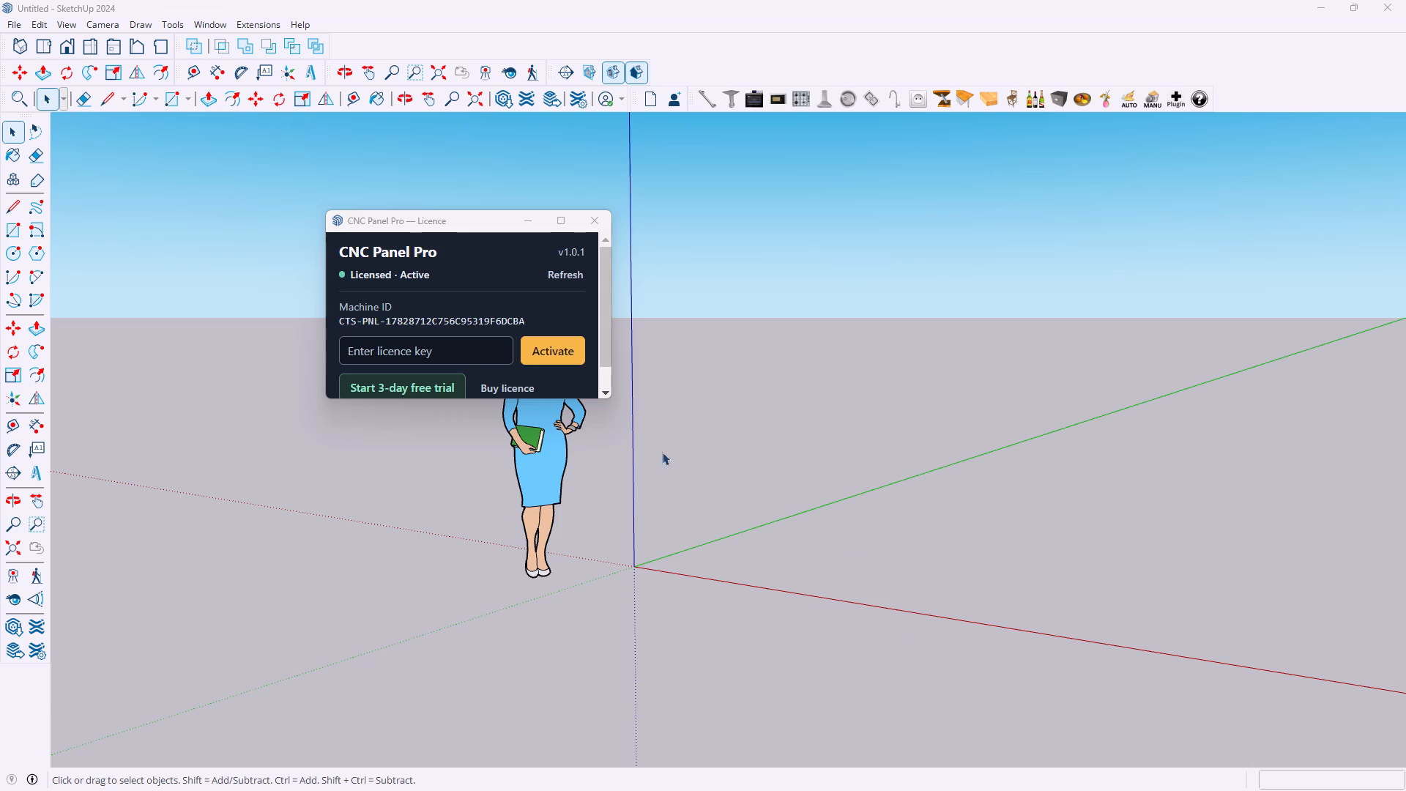
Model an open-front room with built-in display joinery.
Close the CNC Panel Pro licence window.
{"action": "left_click", "coordinate": [603, 223]}
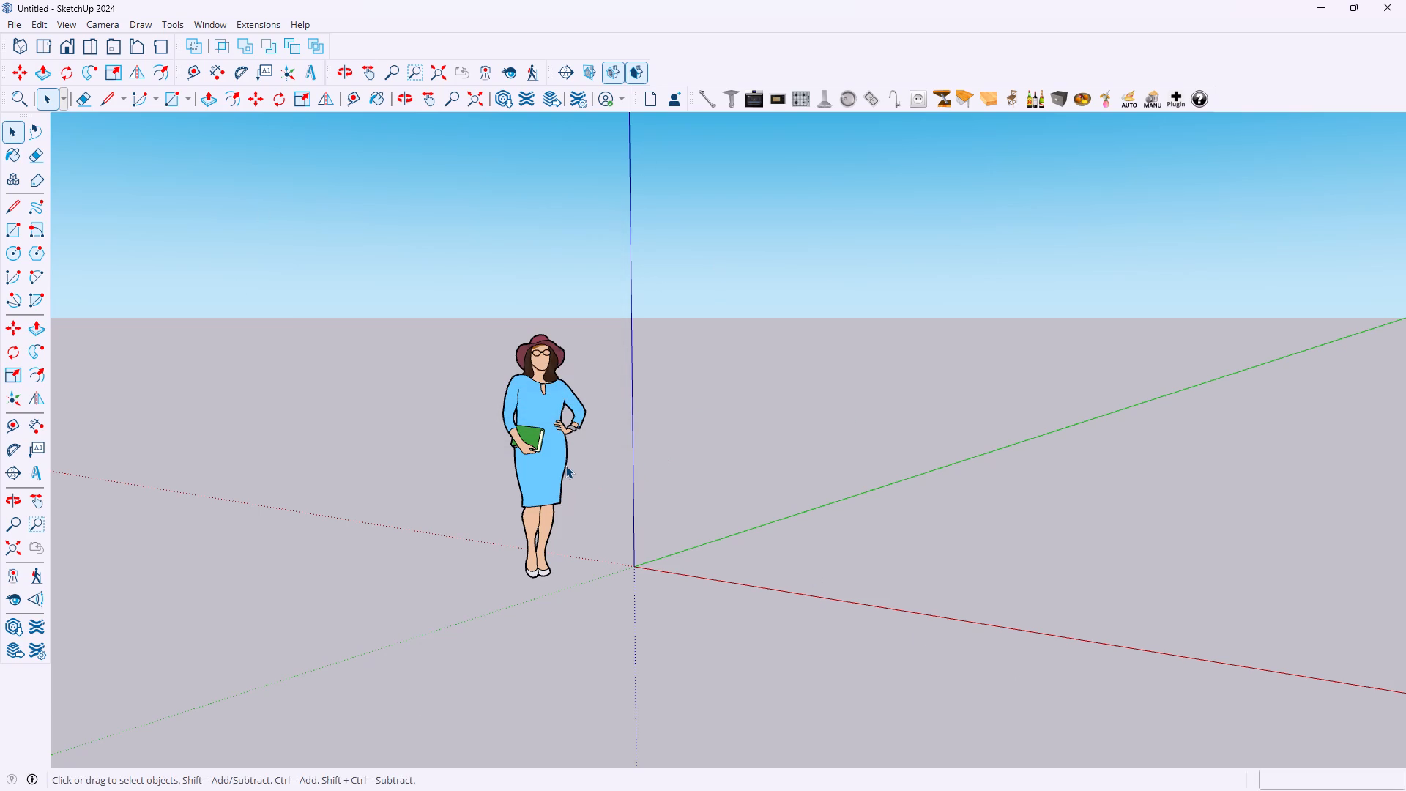
Delete the default human scale figure from the model.
{"action": "middle_click_drag", "start_coordinate": [575, 446], "coordinate": [665, 437]}
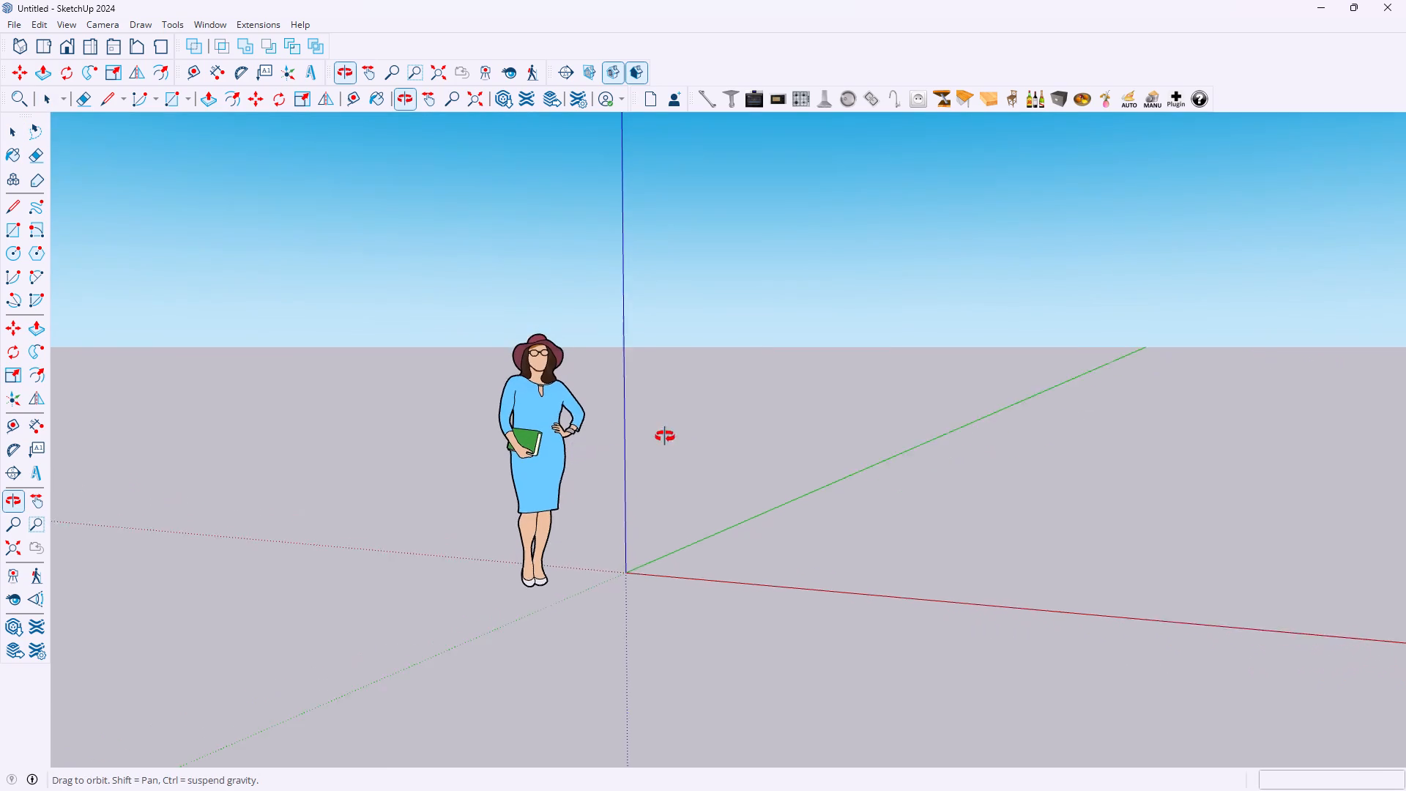
{"action": "middle_click_drag", "start_coordinate": [665, 437], "coordinate": [900, 469]}
{"action": "scroll", "coordinate": [598, 429], "scroll_direction": "up", "scroll_amount": 1}
{"action": "left_click", "coordinate": [598, 429]}
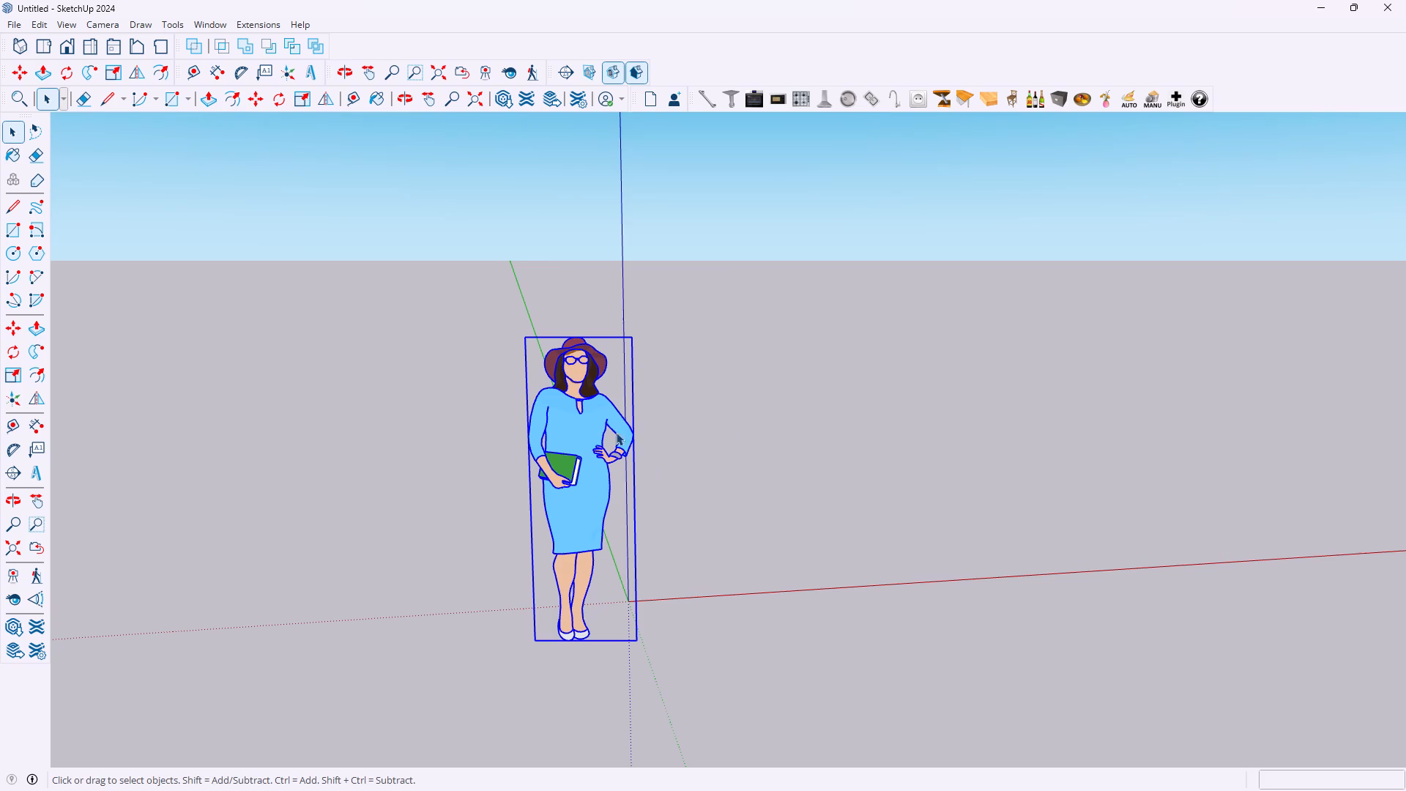
{"action": "key", "text": "Delete"}
{"action": "left_click_drag", "start_coordinate": [789, 449], "coordinate": [773, 446]}
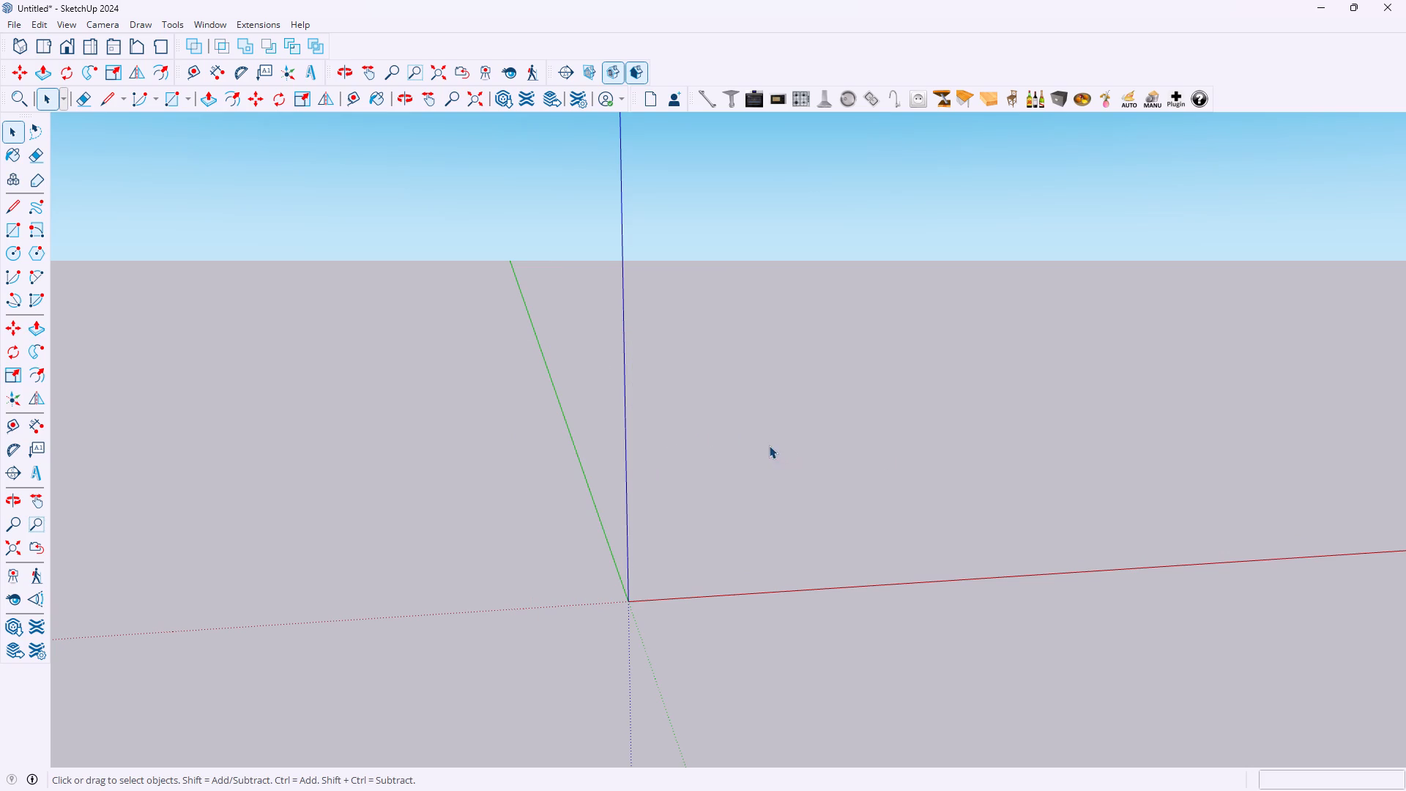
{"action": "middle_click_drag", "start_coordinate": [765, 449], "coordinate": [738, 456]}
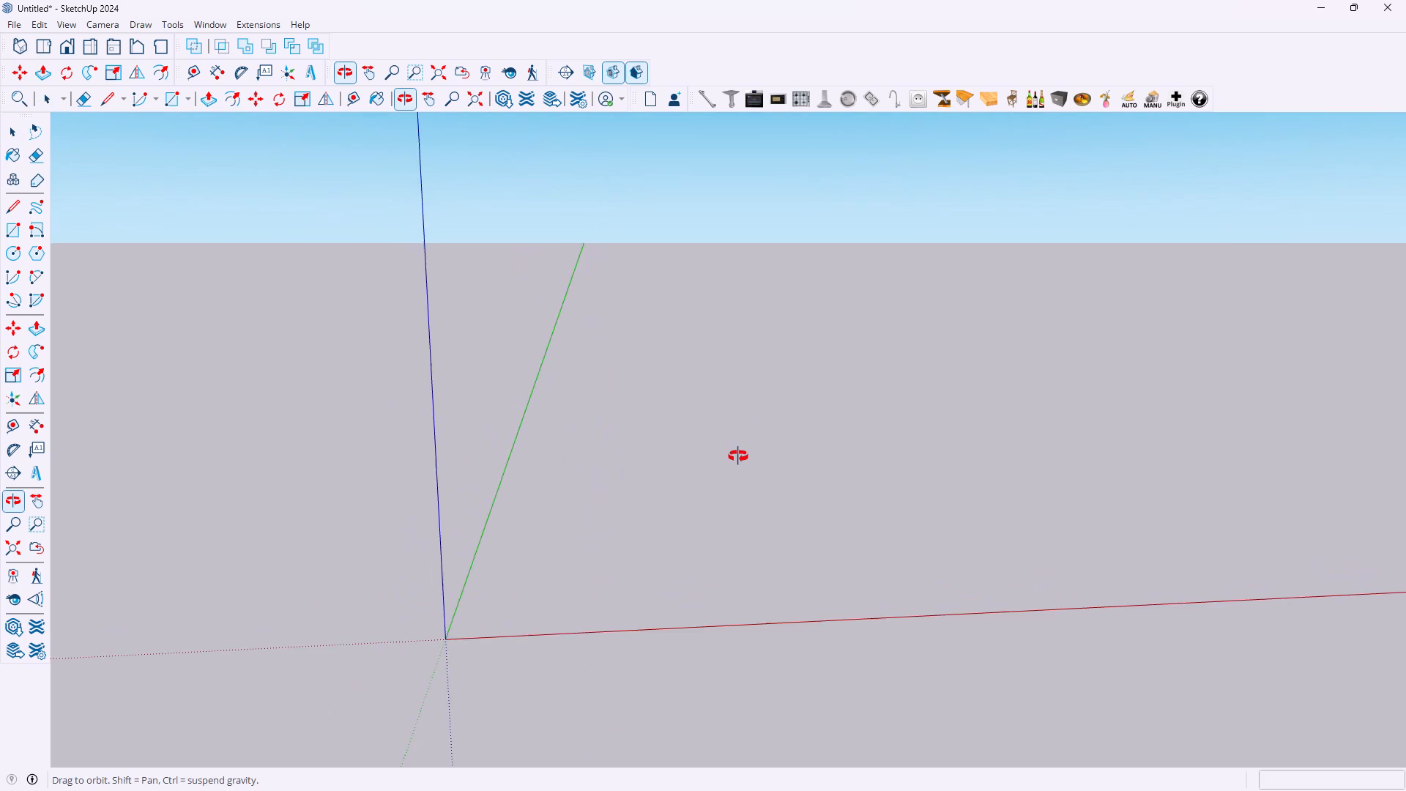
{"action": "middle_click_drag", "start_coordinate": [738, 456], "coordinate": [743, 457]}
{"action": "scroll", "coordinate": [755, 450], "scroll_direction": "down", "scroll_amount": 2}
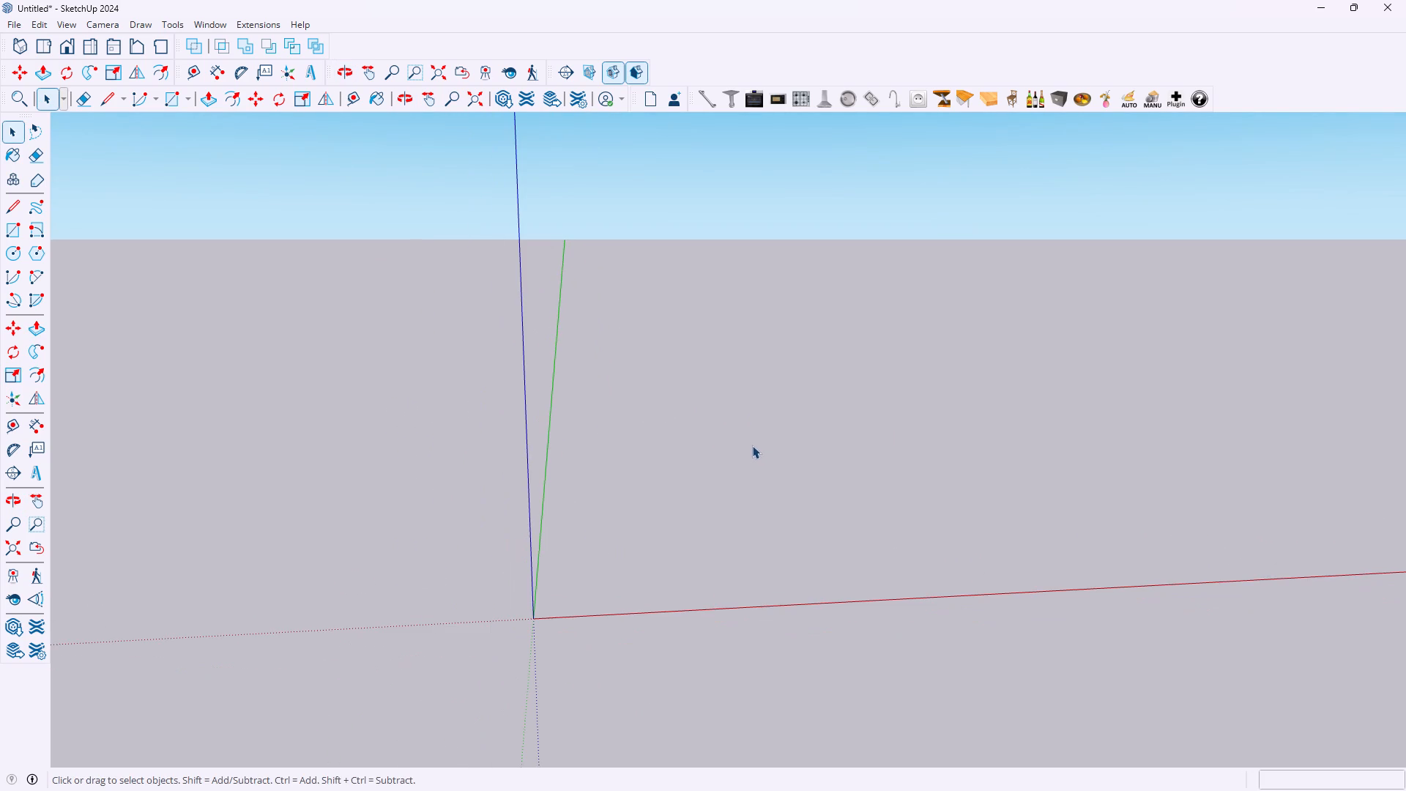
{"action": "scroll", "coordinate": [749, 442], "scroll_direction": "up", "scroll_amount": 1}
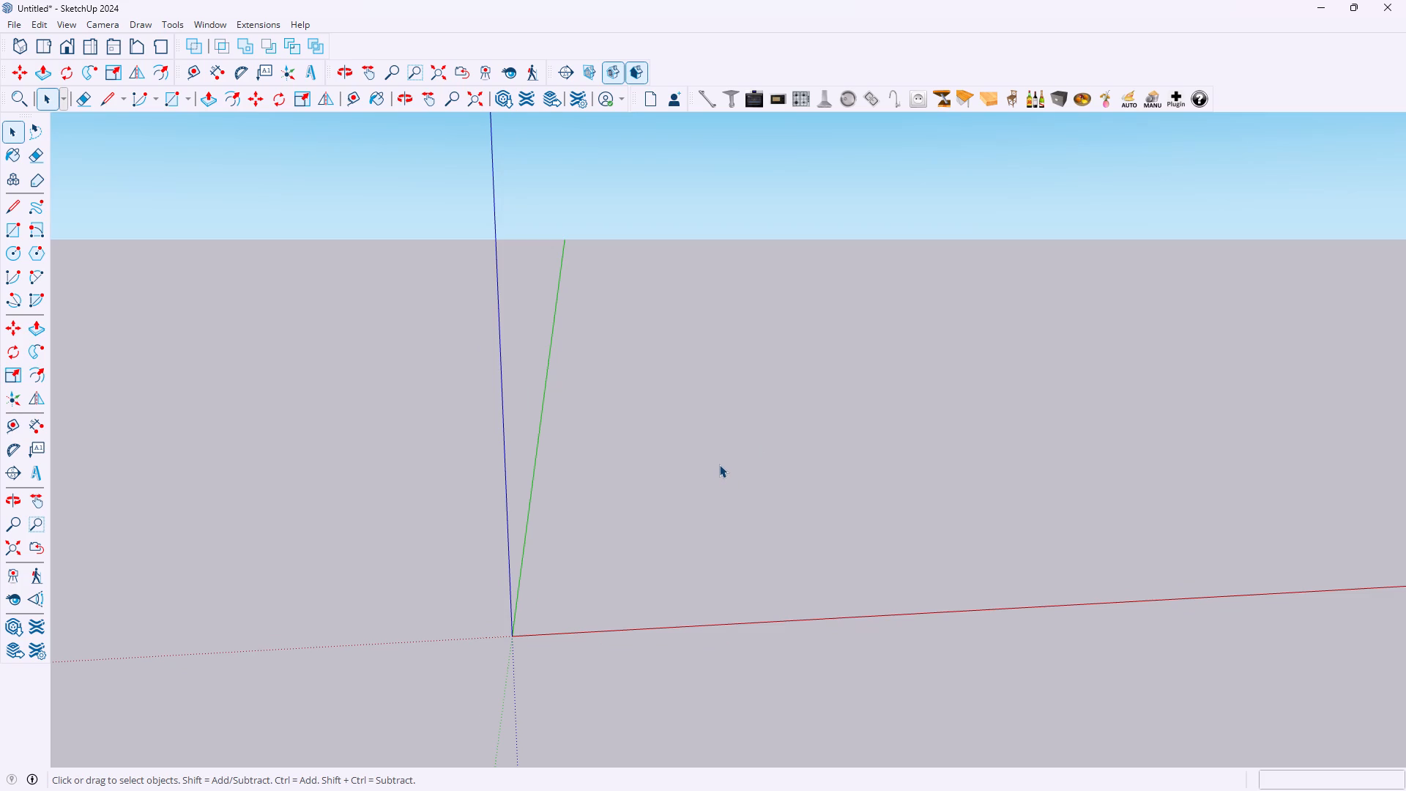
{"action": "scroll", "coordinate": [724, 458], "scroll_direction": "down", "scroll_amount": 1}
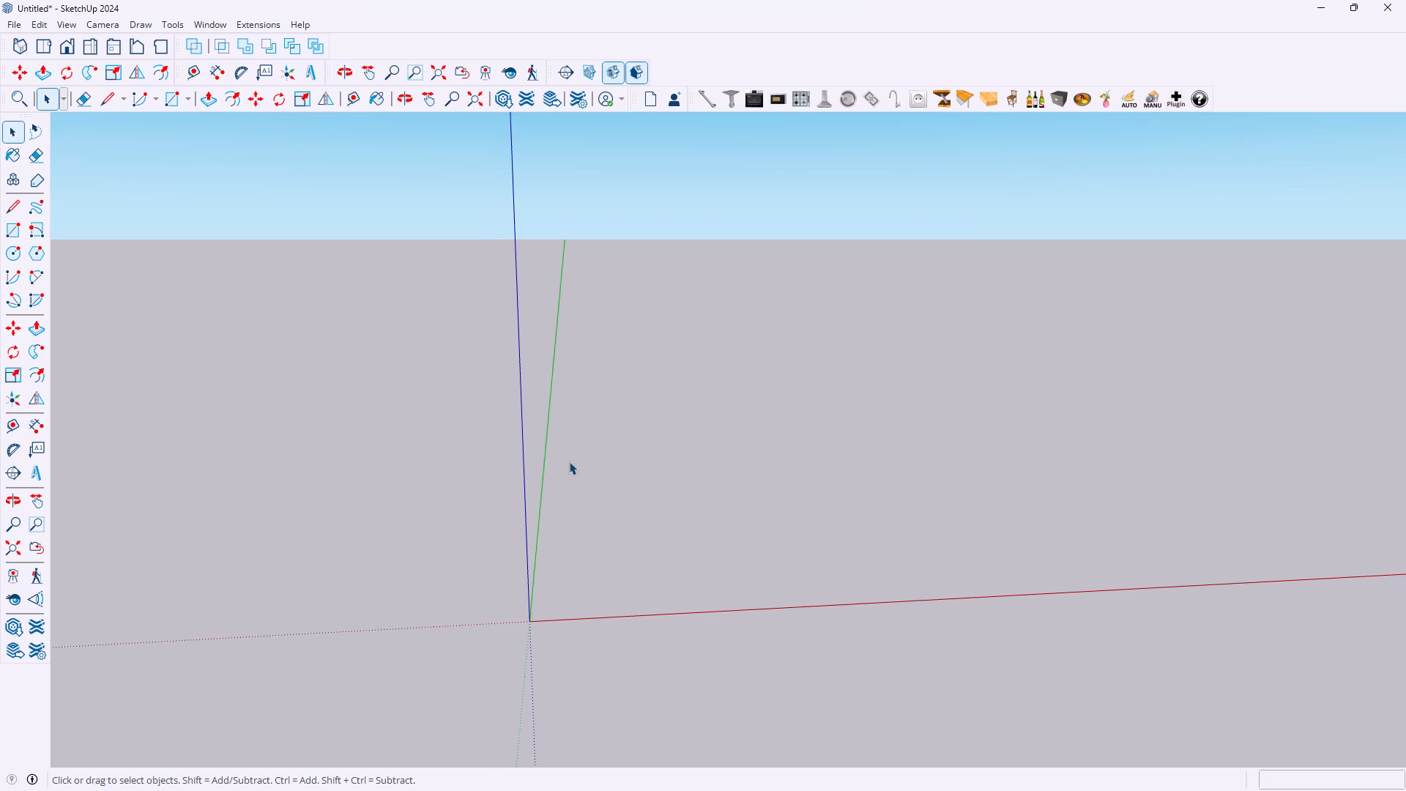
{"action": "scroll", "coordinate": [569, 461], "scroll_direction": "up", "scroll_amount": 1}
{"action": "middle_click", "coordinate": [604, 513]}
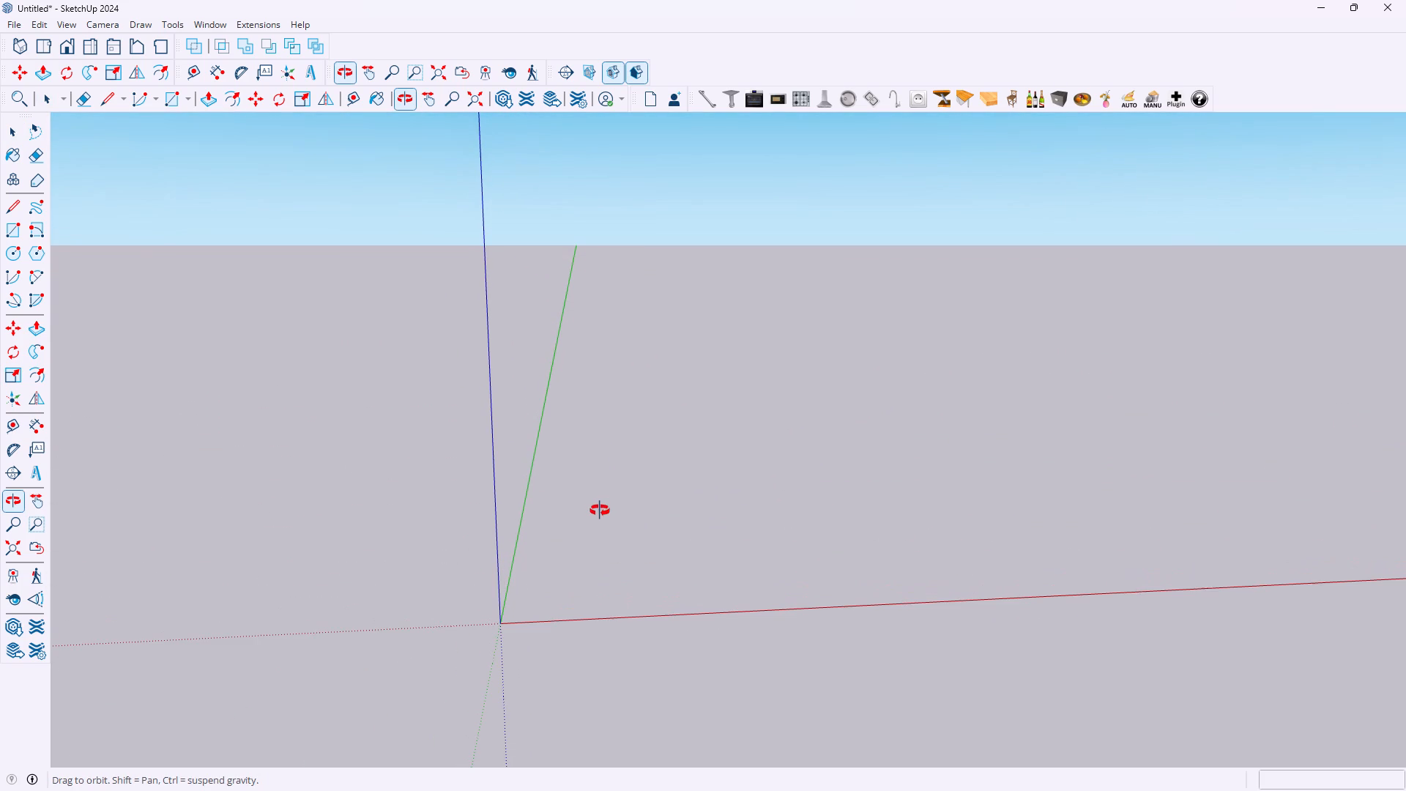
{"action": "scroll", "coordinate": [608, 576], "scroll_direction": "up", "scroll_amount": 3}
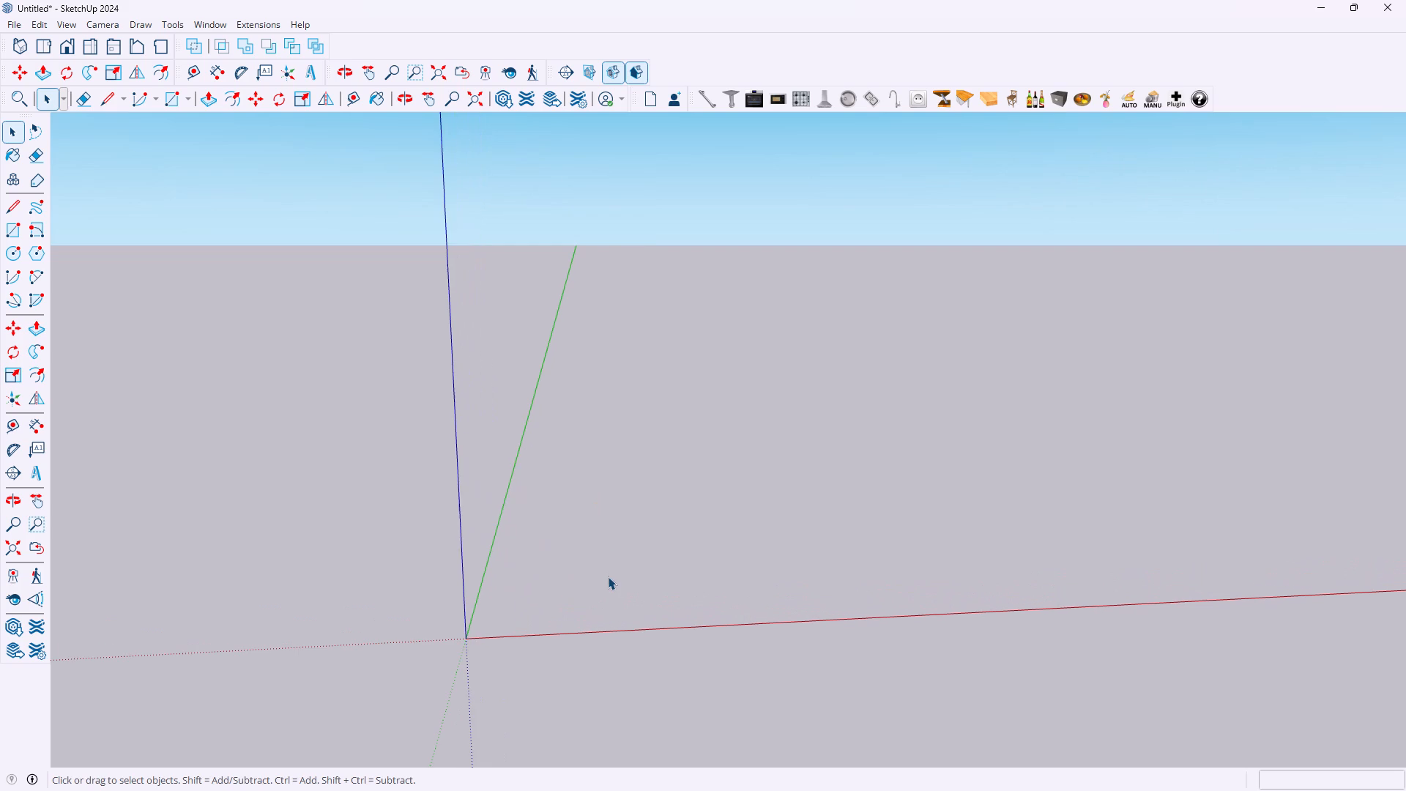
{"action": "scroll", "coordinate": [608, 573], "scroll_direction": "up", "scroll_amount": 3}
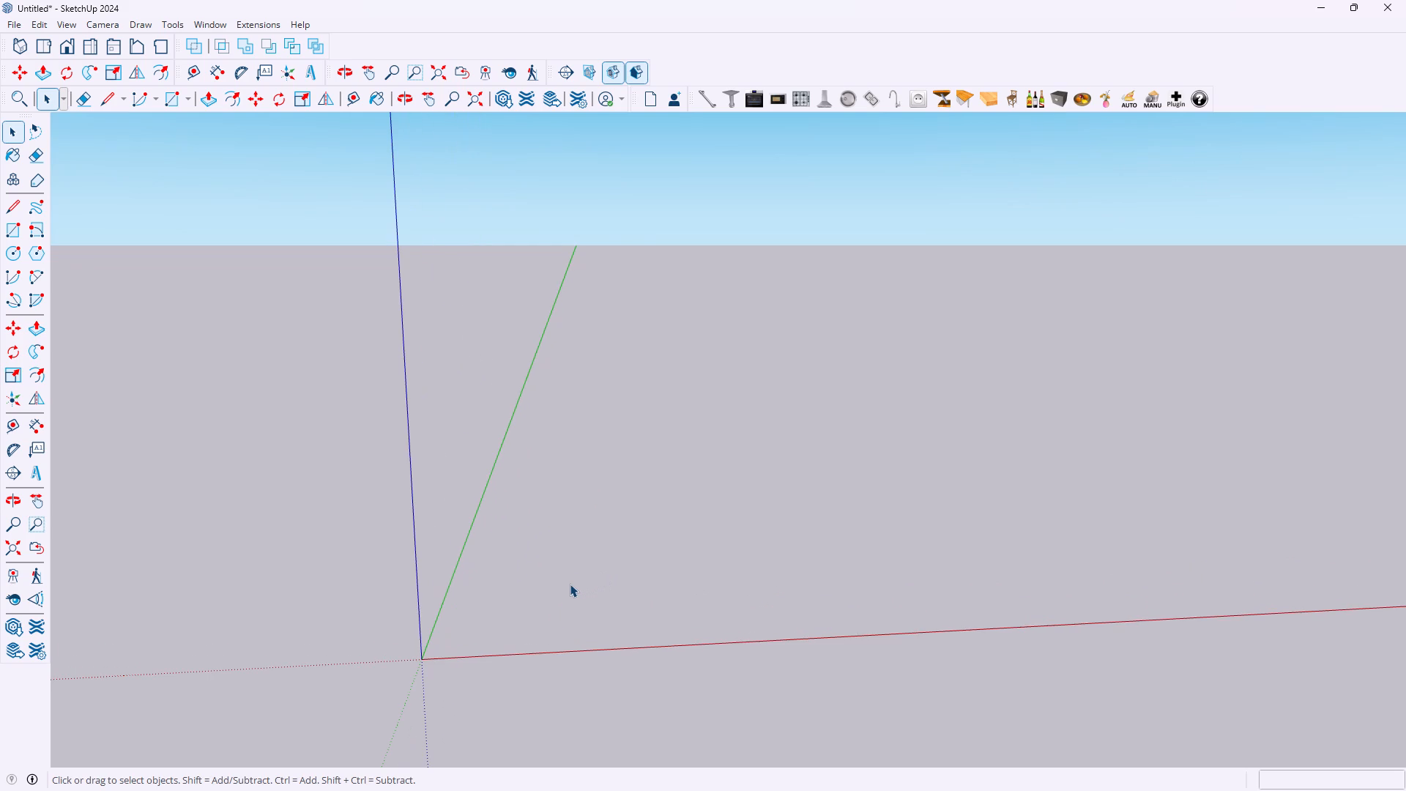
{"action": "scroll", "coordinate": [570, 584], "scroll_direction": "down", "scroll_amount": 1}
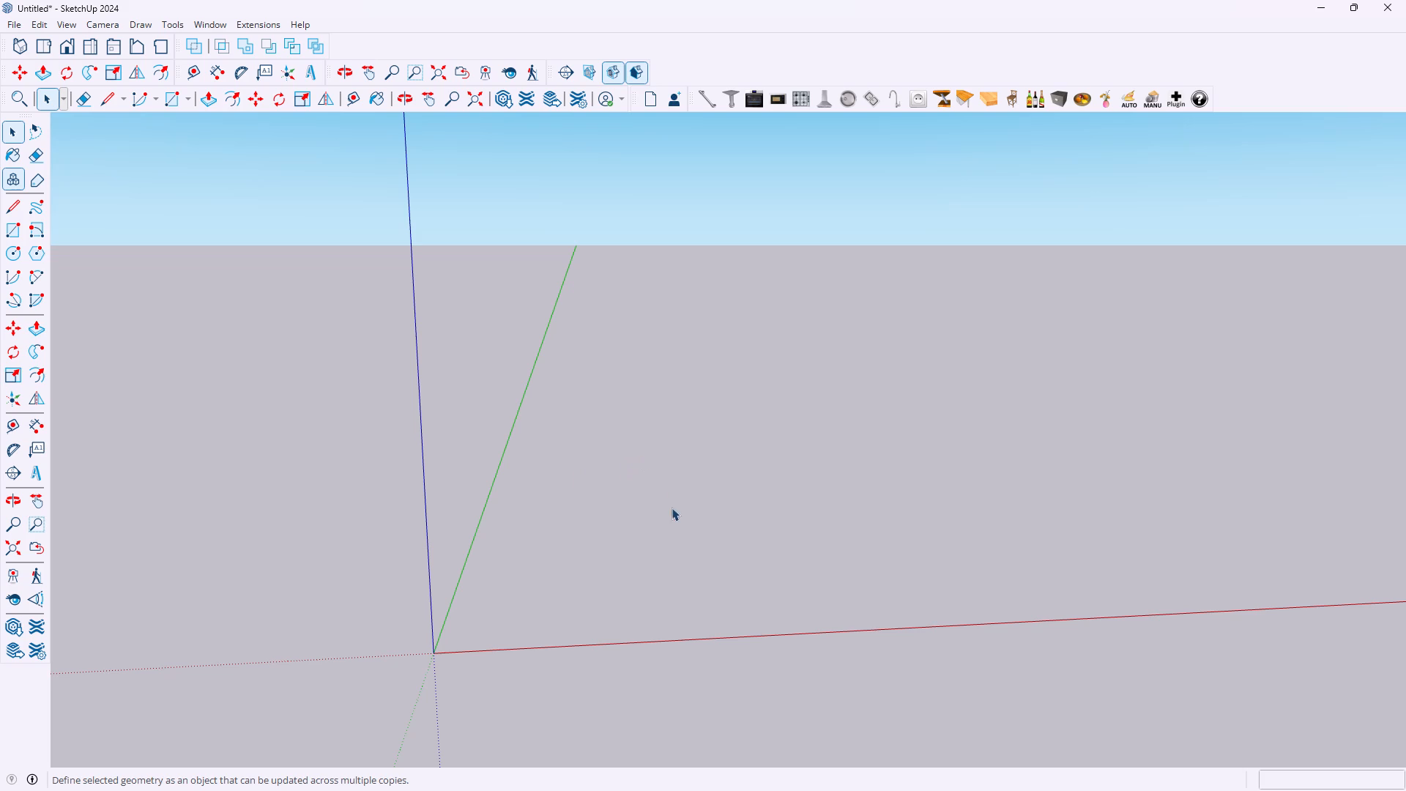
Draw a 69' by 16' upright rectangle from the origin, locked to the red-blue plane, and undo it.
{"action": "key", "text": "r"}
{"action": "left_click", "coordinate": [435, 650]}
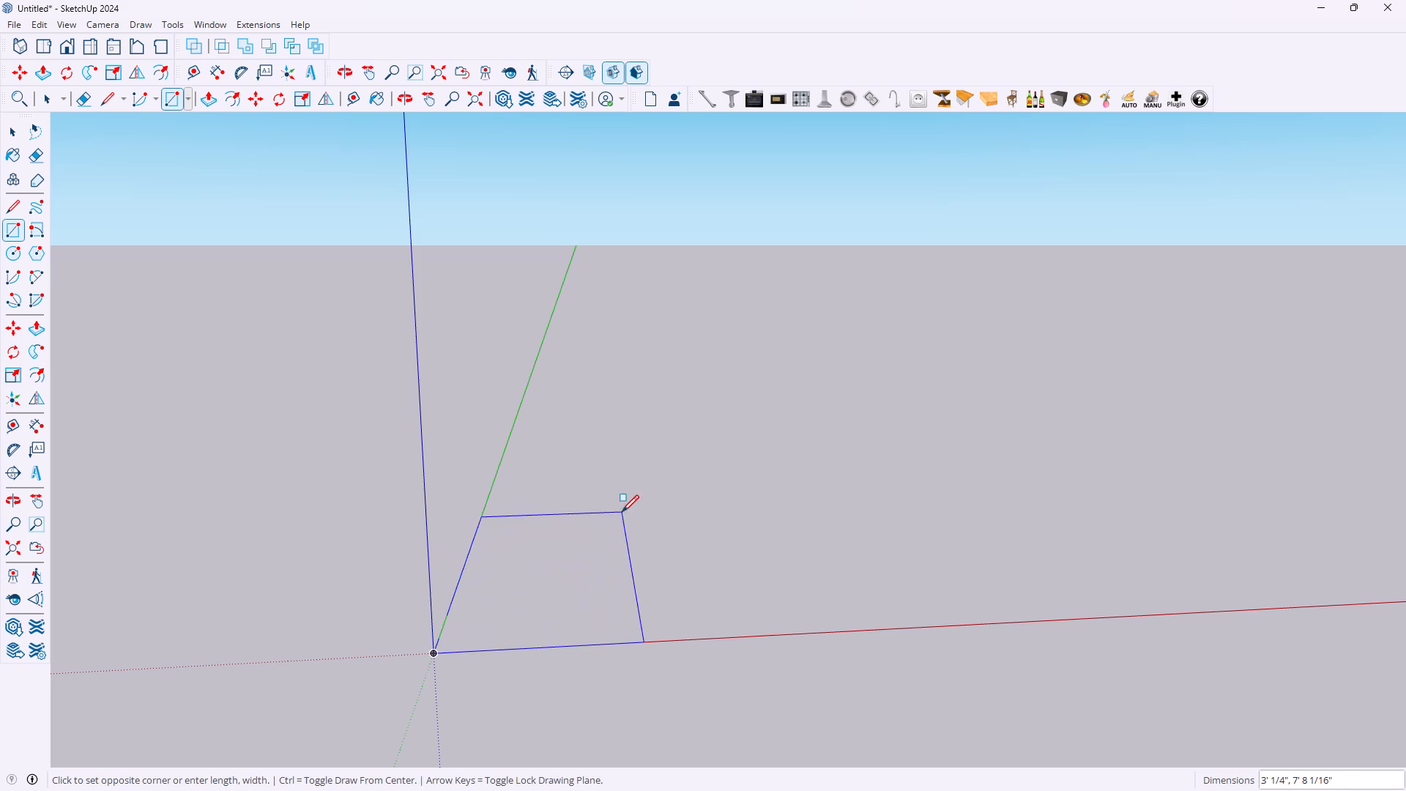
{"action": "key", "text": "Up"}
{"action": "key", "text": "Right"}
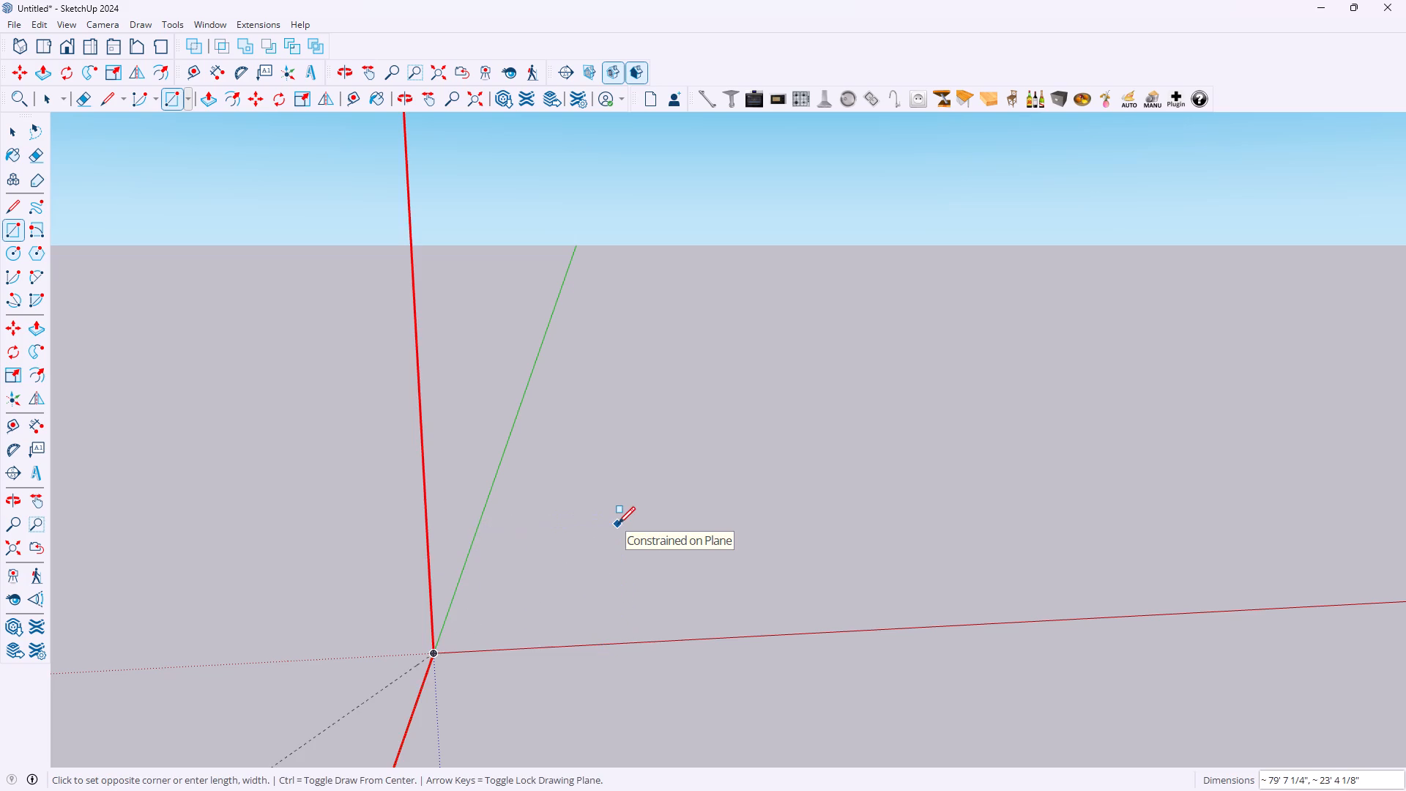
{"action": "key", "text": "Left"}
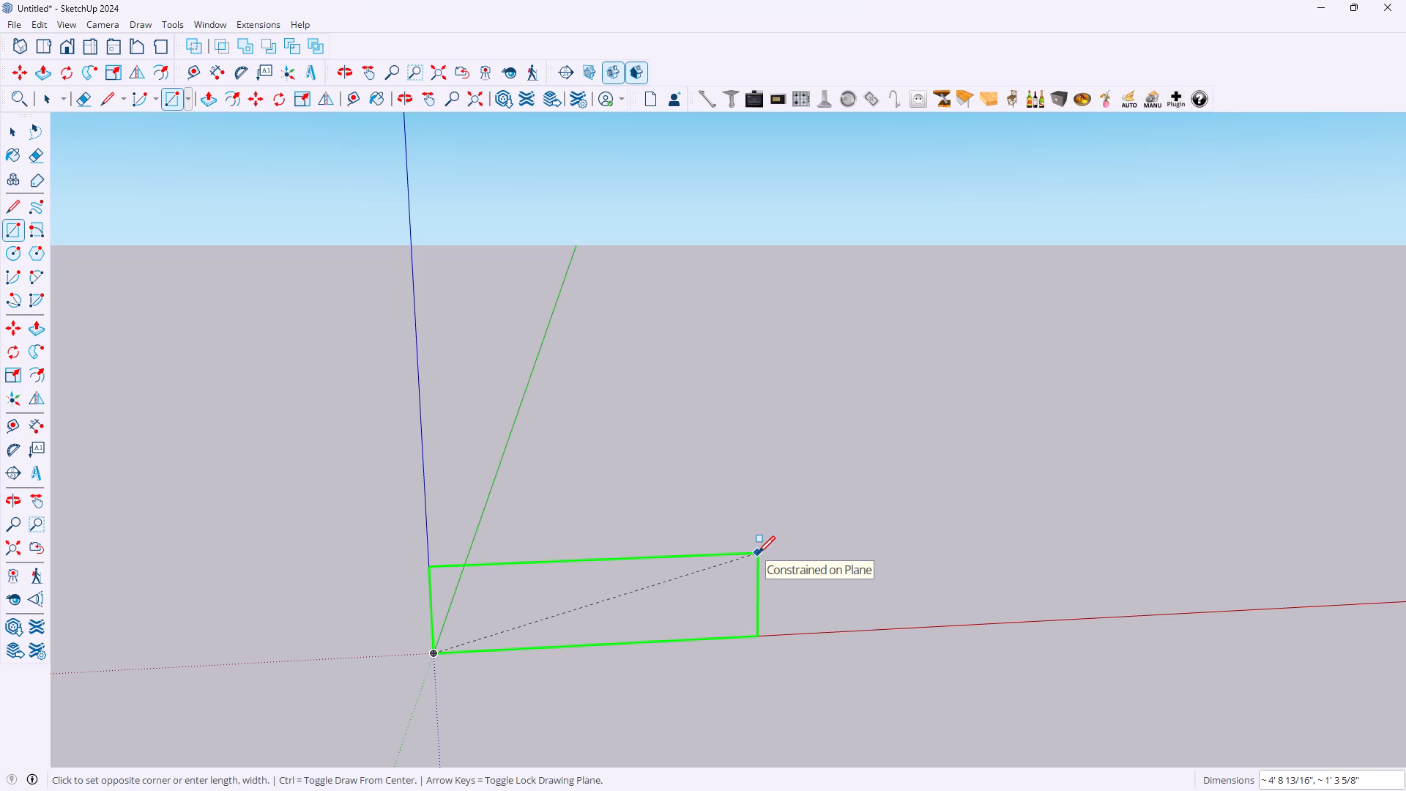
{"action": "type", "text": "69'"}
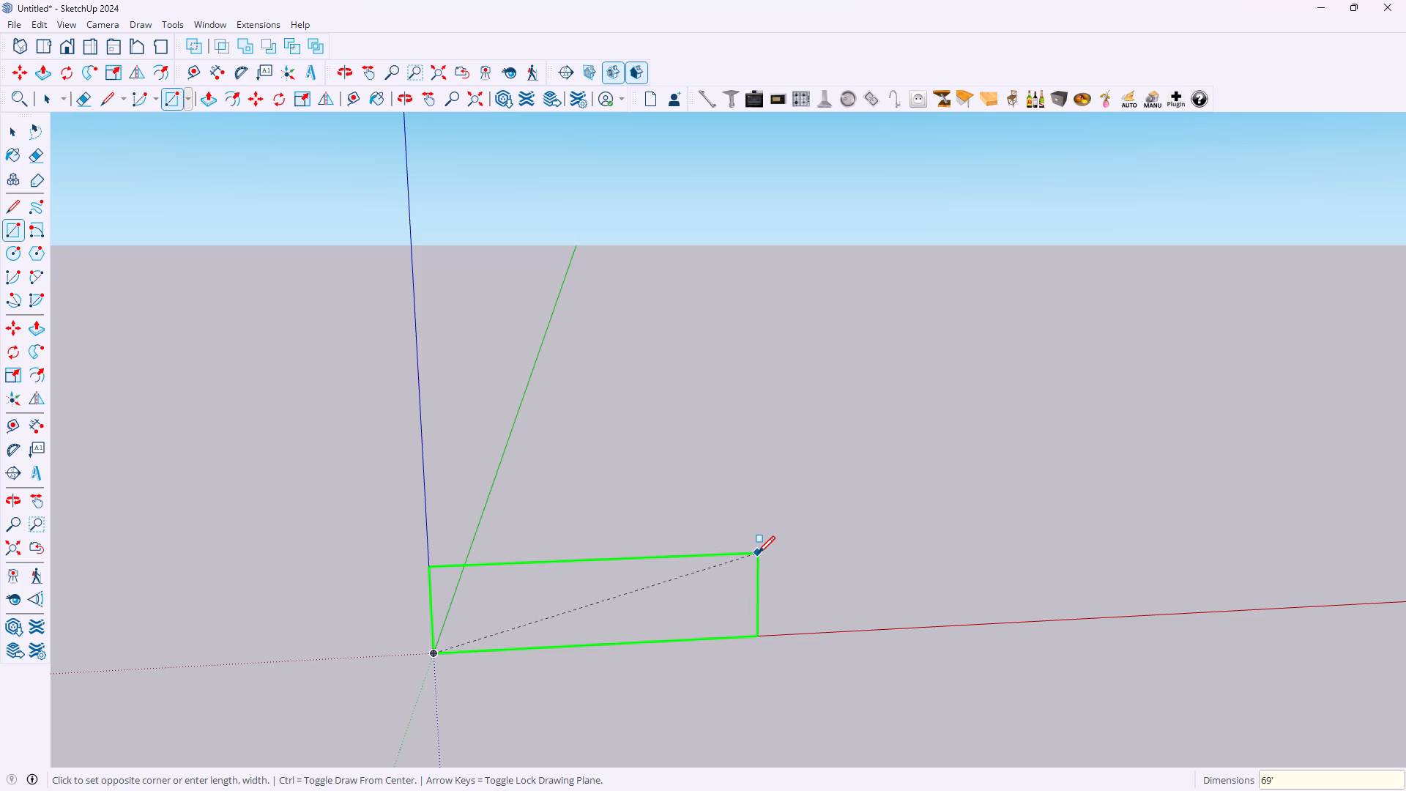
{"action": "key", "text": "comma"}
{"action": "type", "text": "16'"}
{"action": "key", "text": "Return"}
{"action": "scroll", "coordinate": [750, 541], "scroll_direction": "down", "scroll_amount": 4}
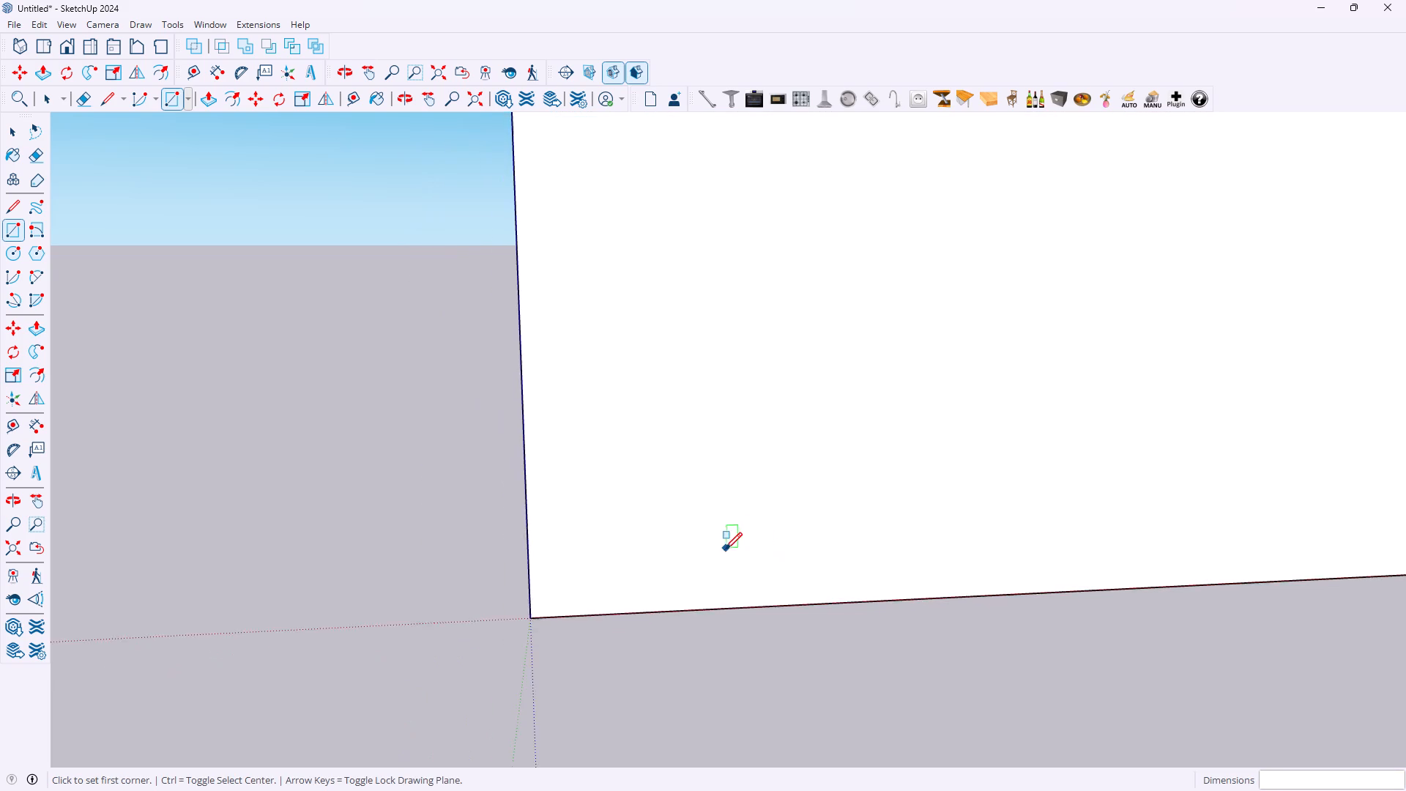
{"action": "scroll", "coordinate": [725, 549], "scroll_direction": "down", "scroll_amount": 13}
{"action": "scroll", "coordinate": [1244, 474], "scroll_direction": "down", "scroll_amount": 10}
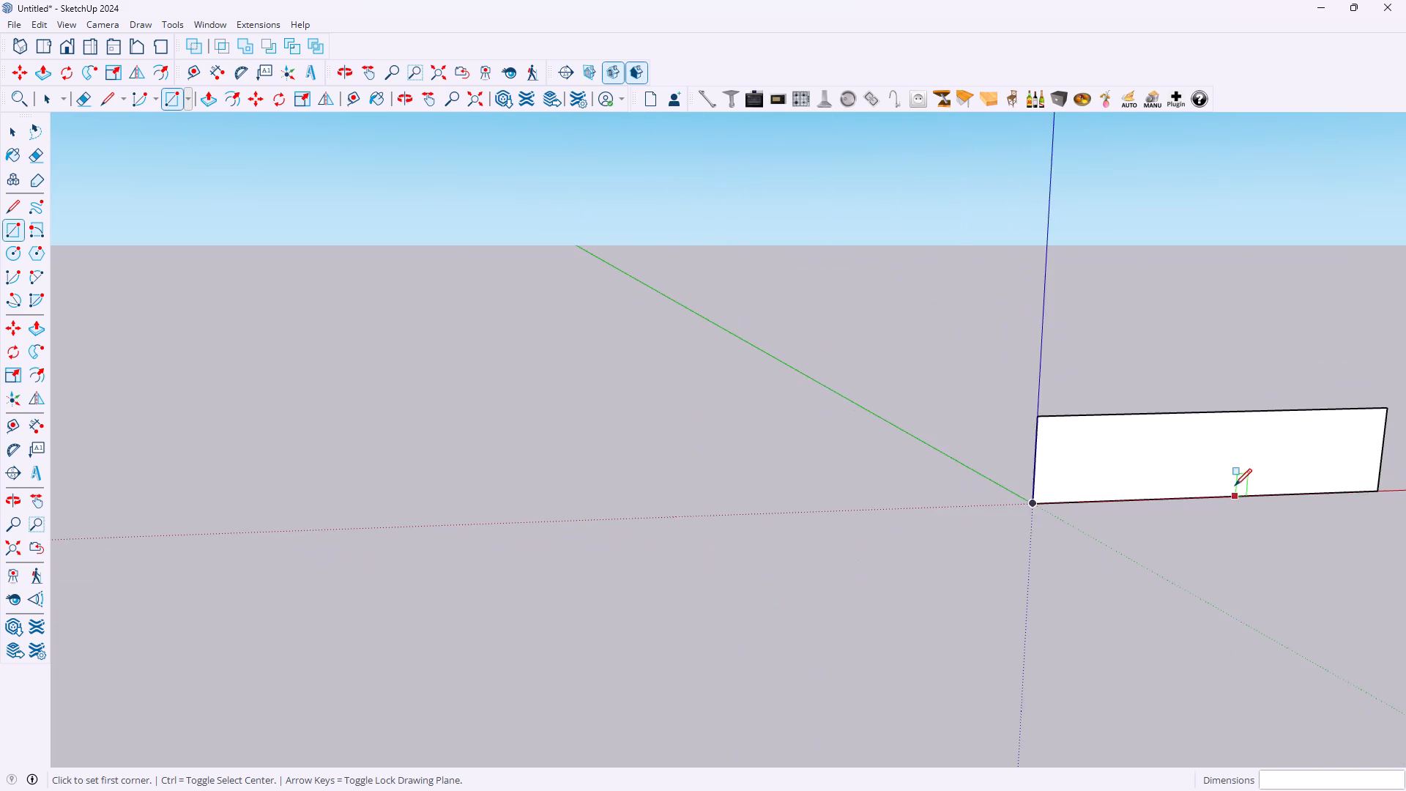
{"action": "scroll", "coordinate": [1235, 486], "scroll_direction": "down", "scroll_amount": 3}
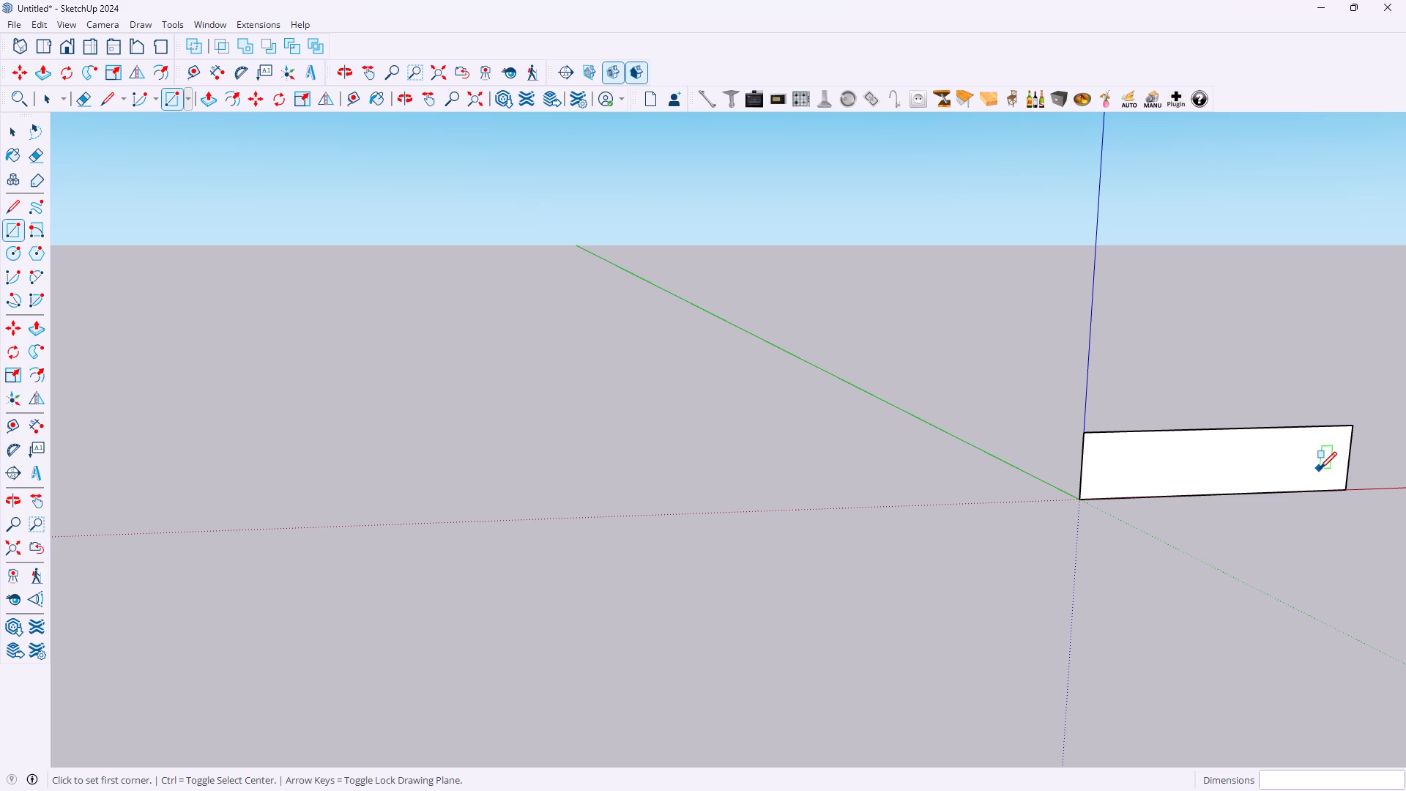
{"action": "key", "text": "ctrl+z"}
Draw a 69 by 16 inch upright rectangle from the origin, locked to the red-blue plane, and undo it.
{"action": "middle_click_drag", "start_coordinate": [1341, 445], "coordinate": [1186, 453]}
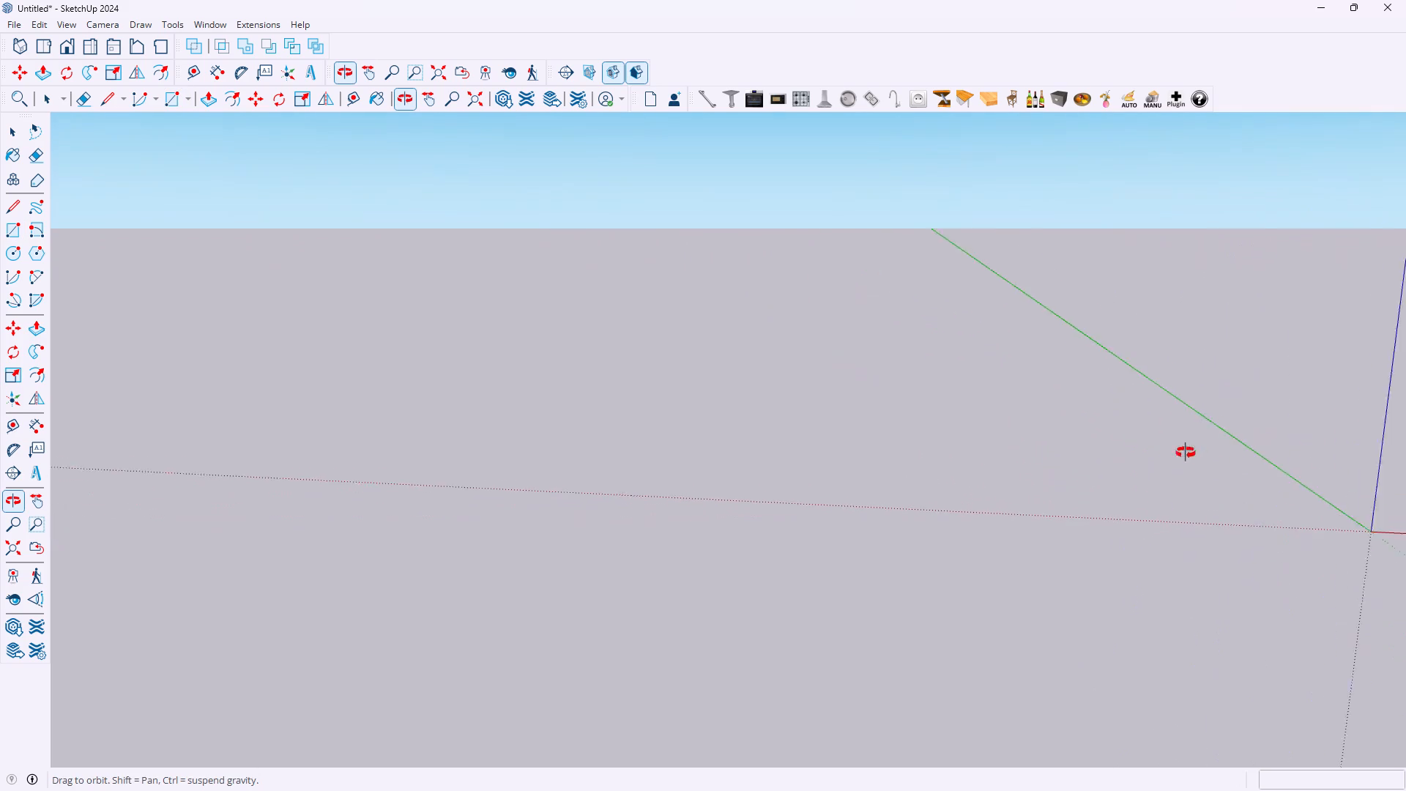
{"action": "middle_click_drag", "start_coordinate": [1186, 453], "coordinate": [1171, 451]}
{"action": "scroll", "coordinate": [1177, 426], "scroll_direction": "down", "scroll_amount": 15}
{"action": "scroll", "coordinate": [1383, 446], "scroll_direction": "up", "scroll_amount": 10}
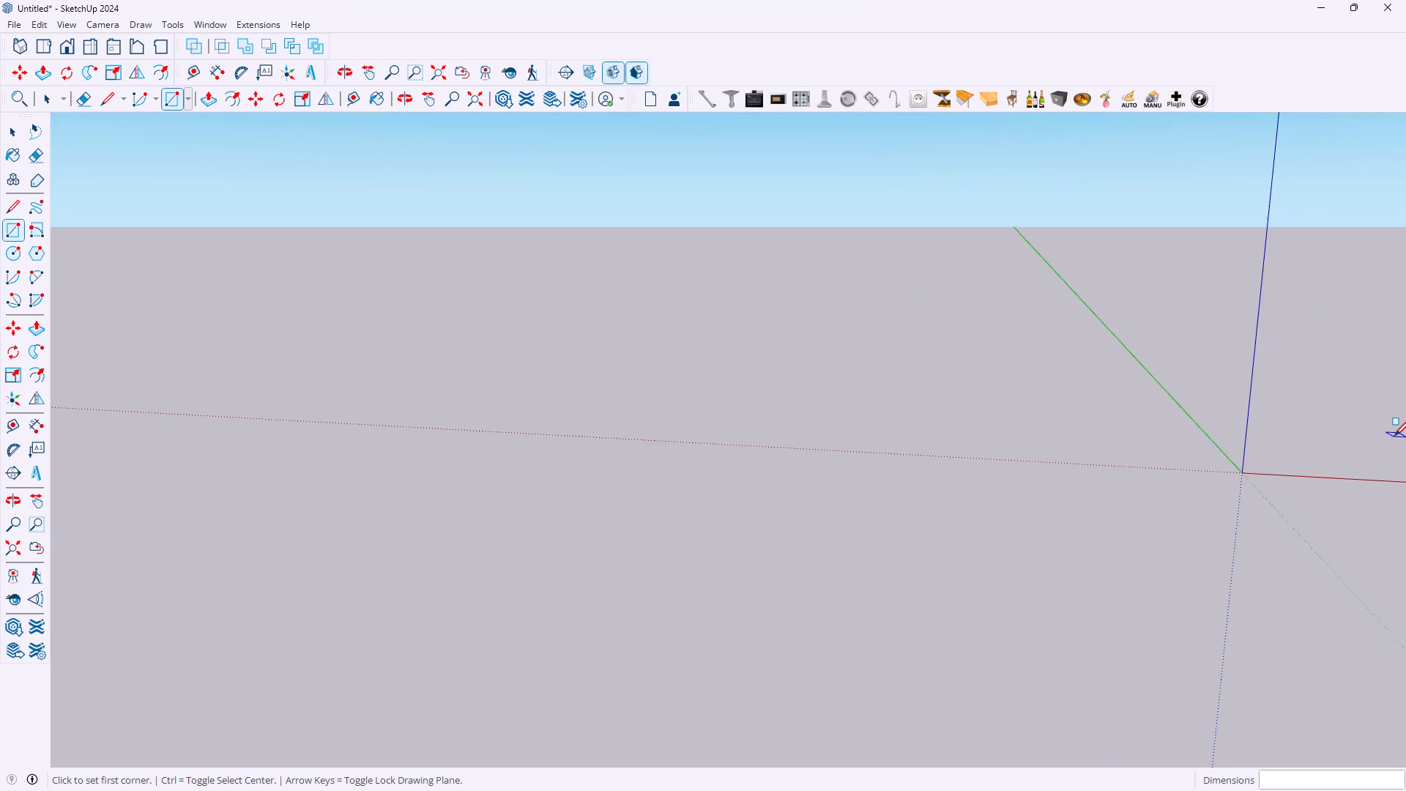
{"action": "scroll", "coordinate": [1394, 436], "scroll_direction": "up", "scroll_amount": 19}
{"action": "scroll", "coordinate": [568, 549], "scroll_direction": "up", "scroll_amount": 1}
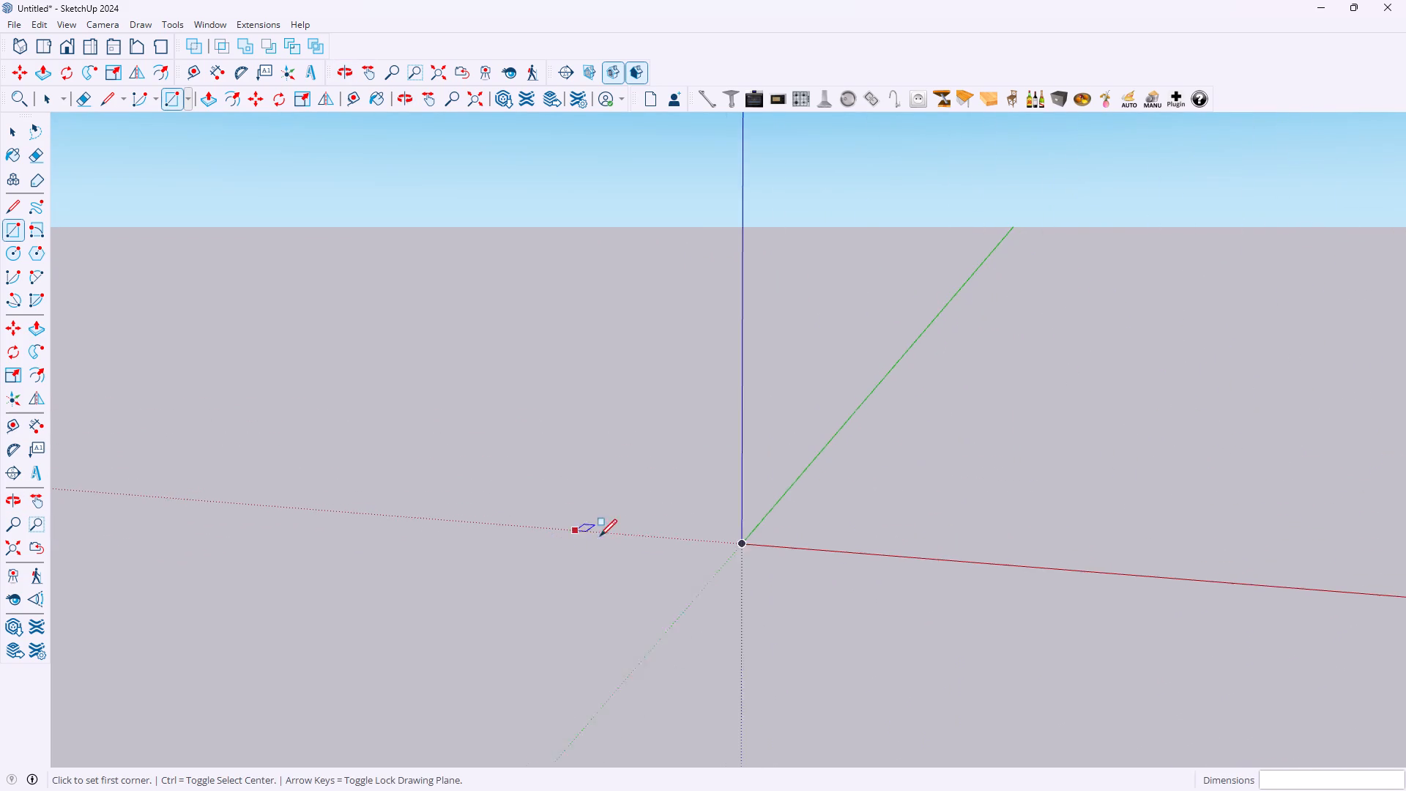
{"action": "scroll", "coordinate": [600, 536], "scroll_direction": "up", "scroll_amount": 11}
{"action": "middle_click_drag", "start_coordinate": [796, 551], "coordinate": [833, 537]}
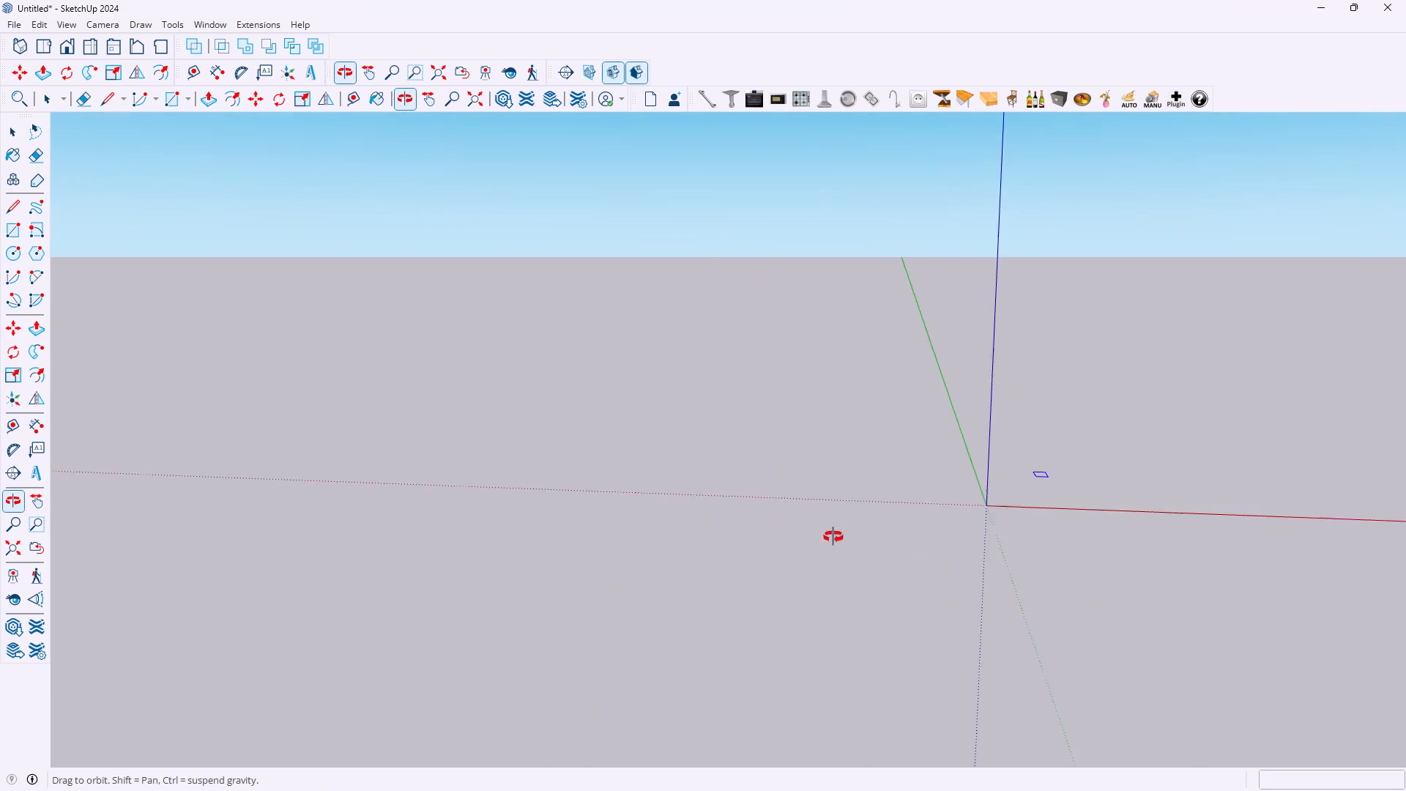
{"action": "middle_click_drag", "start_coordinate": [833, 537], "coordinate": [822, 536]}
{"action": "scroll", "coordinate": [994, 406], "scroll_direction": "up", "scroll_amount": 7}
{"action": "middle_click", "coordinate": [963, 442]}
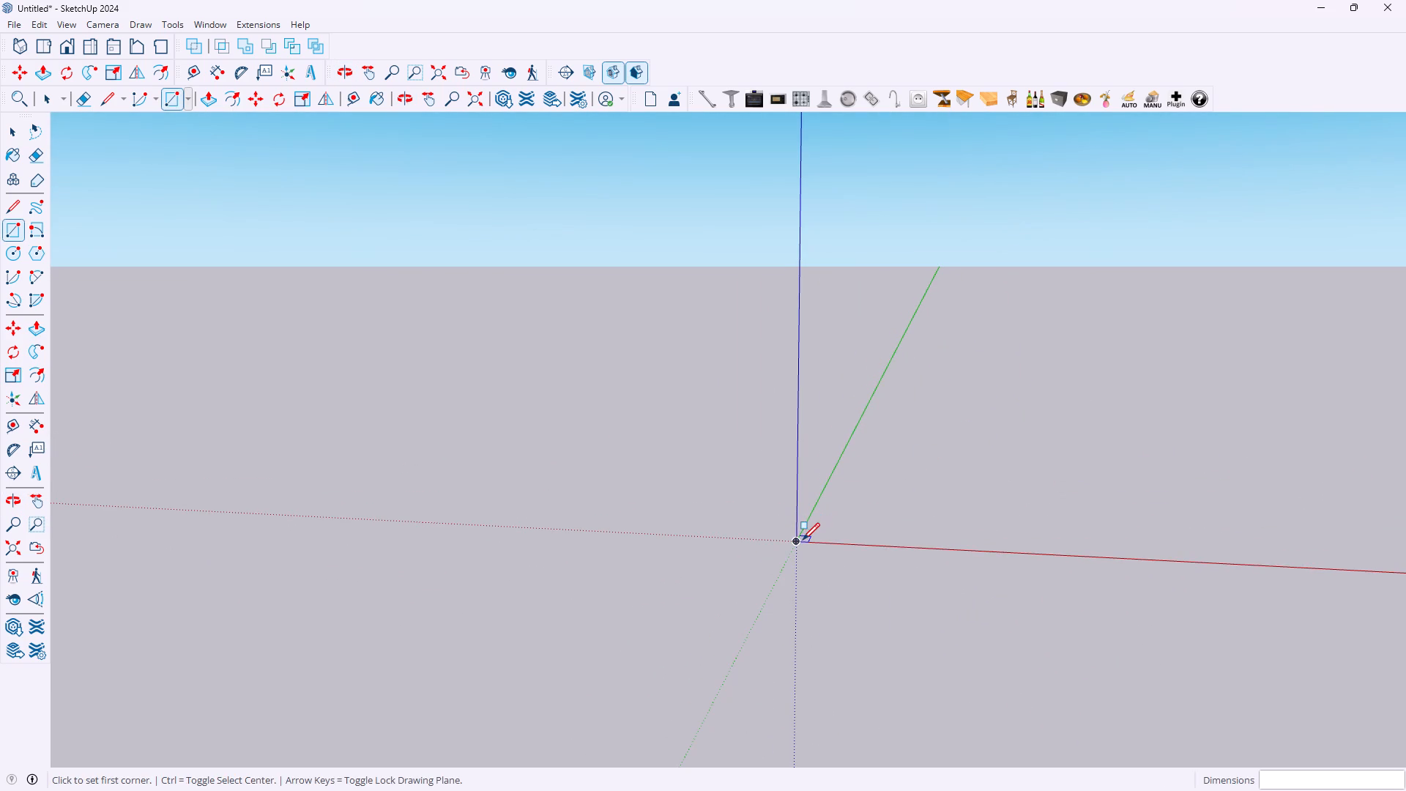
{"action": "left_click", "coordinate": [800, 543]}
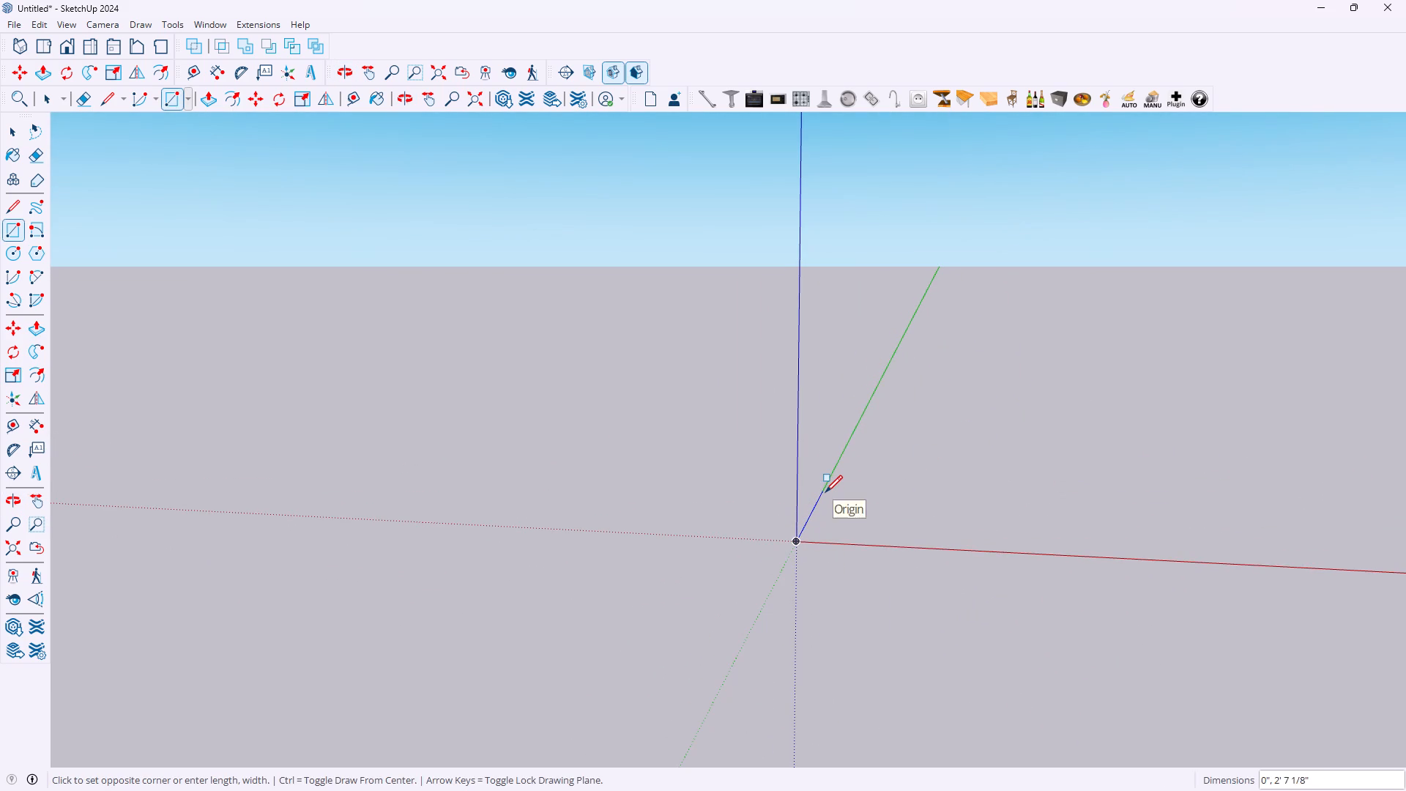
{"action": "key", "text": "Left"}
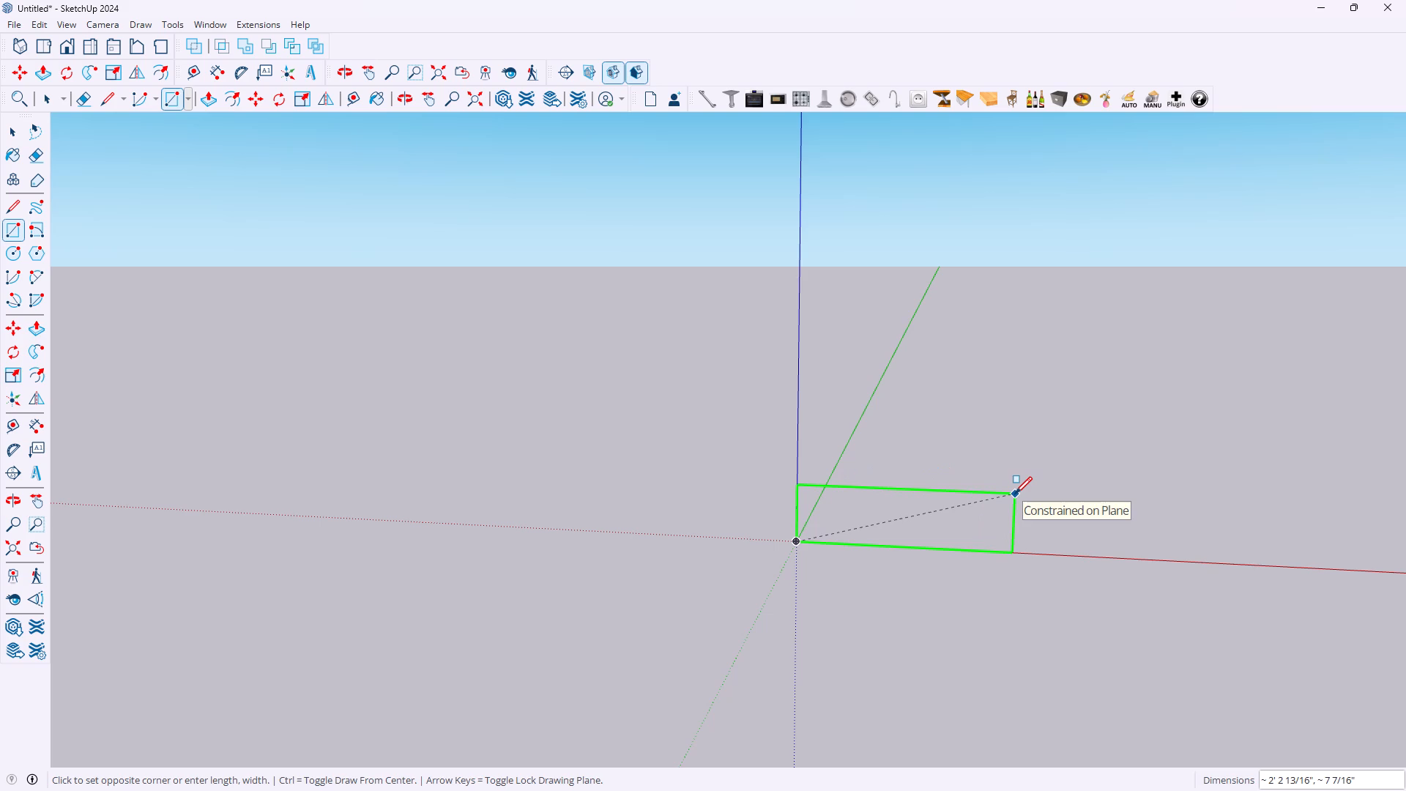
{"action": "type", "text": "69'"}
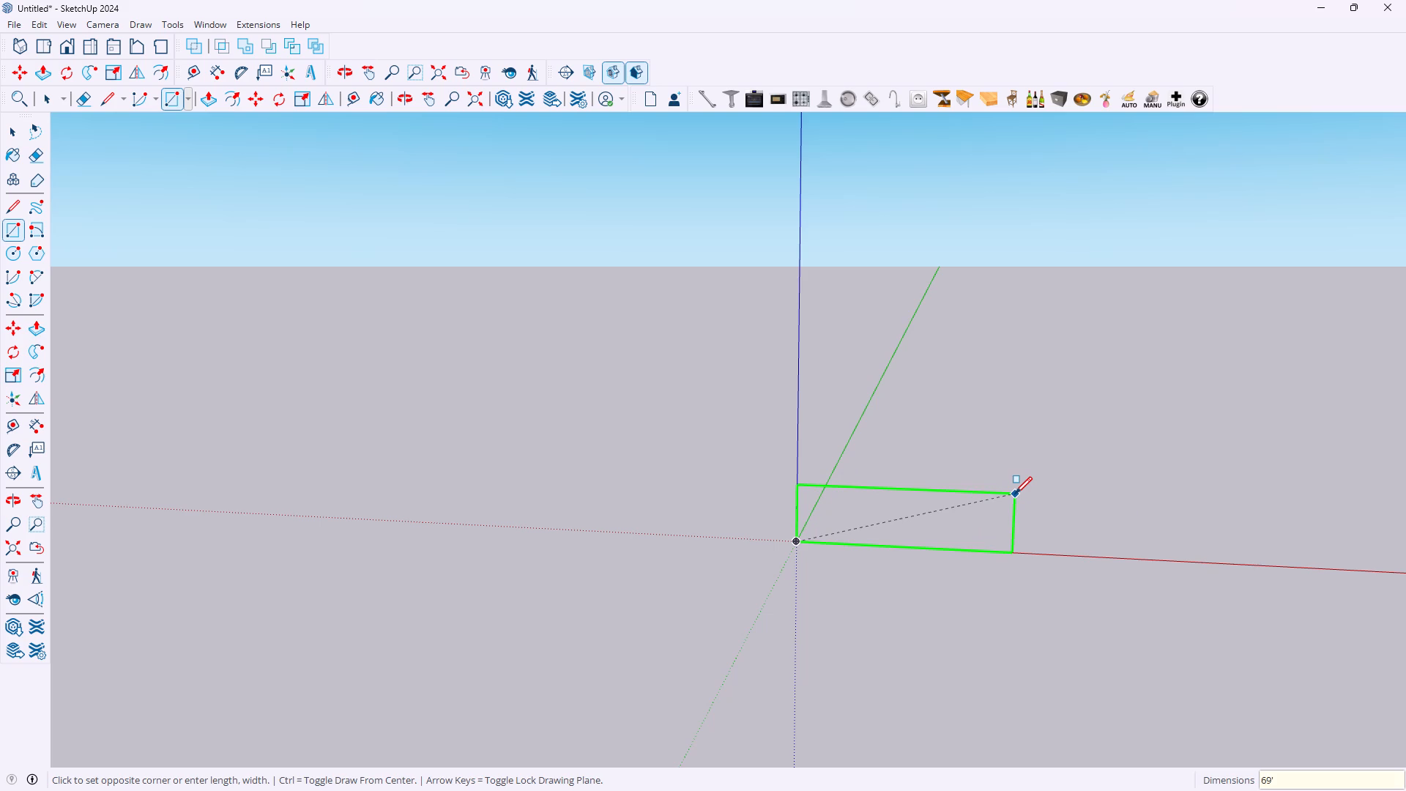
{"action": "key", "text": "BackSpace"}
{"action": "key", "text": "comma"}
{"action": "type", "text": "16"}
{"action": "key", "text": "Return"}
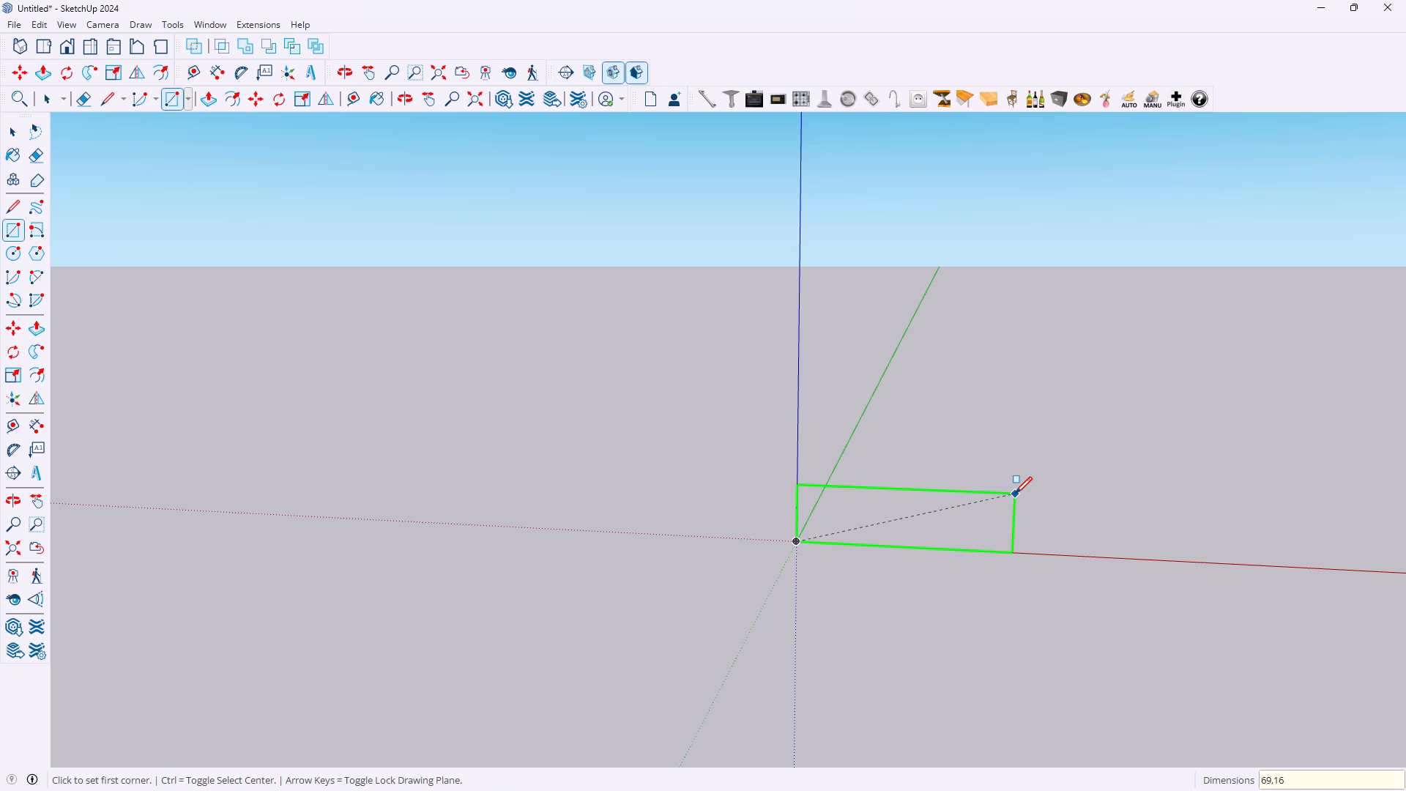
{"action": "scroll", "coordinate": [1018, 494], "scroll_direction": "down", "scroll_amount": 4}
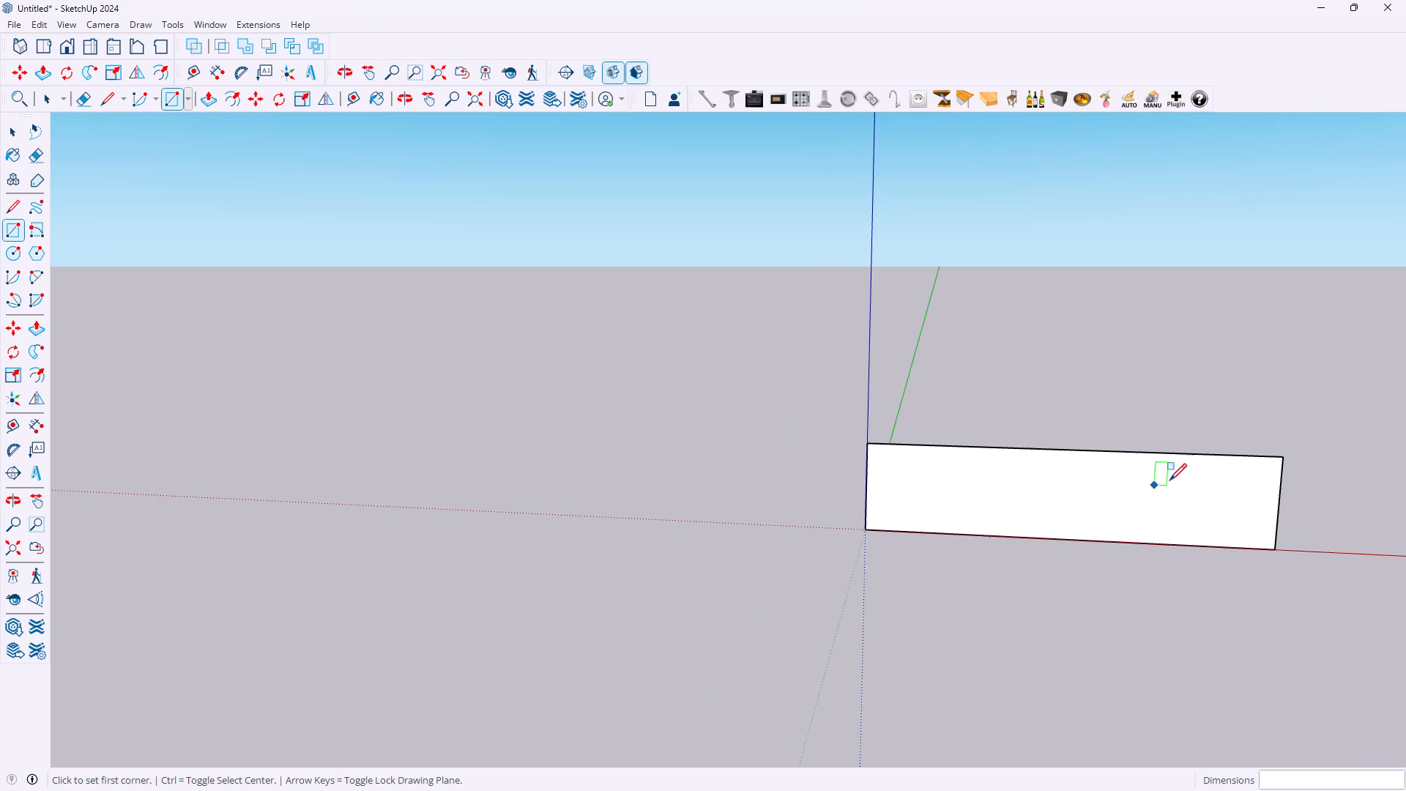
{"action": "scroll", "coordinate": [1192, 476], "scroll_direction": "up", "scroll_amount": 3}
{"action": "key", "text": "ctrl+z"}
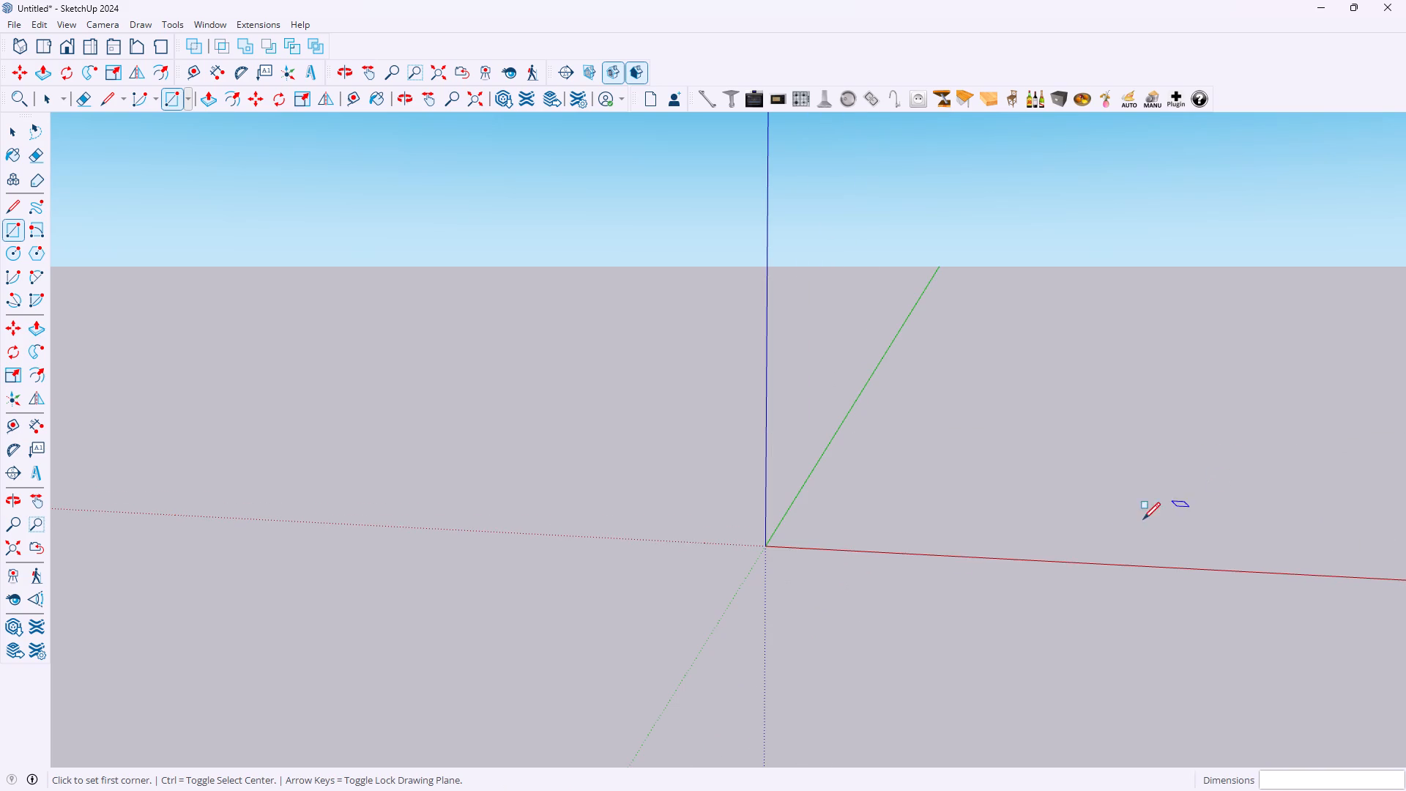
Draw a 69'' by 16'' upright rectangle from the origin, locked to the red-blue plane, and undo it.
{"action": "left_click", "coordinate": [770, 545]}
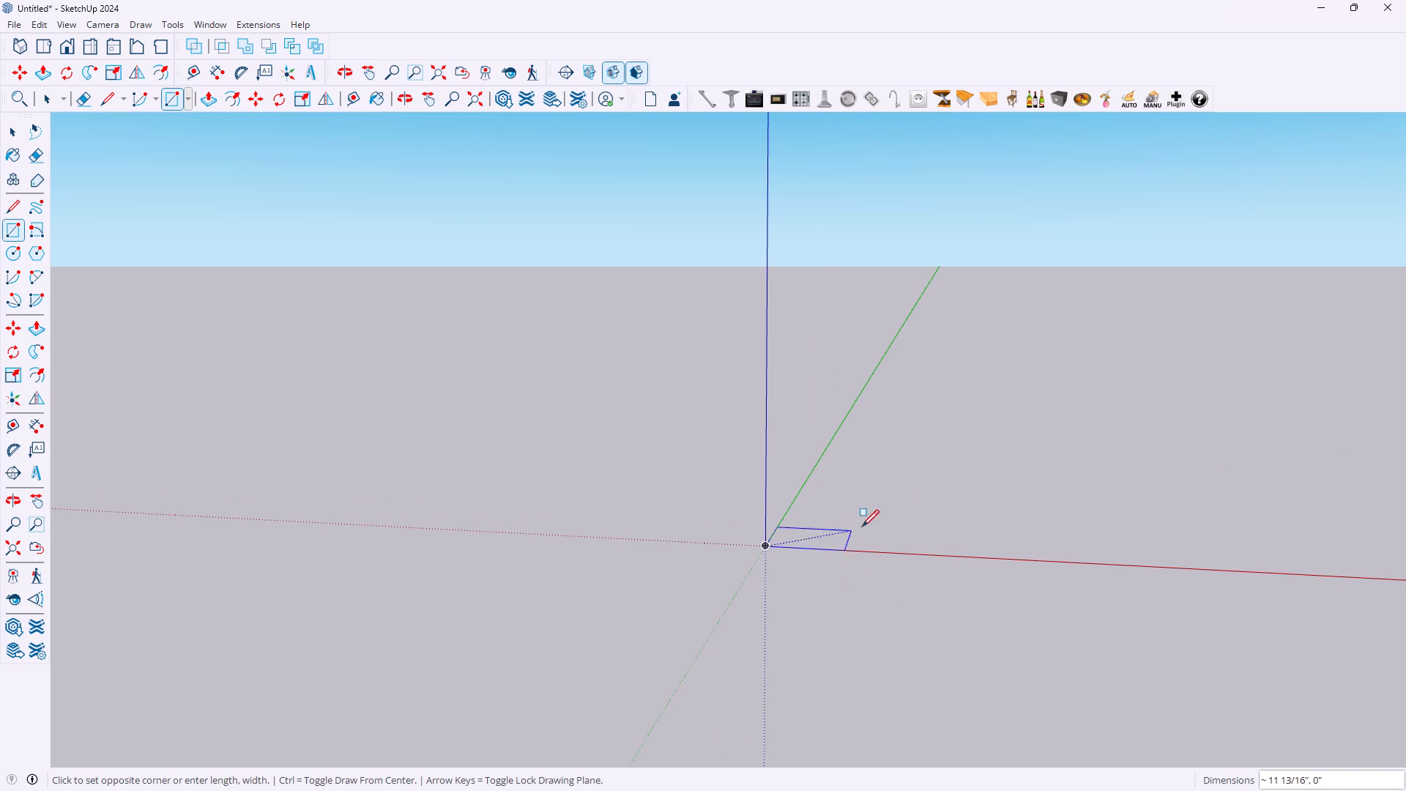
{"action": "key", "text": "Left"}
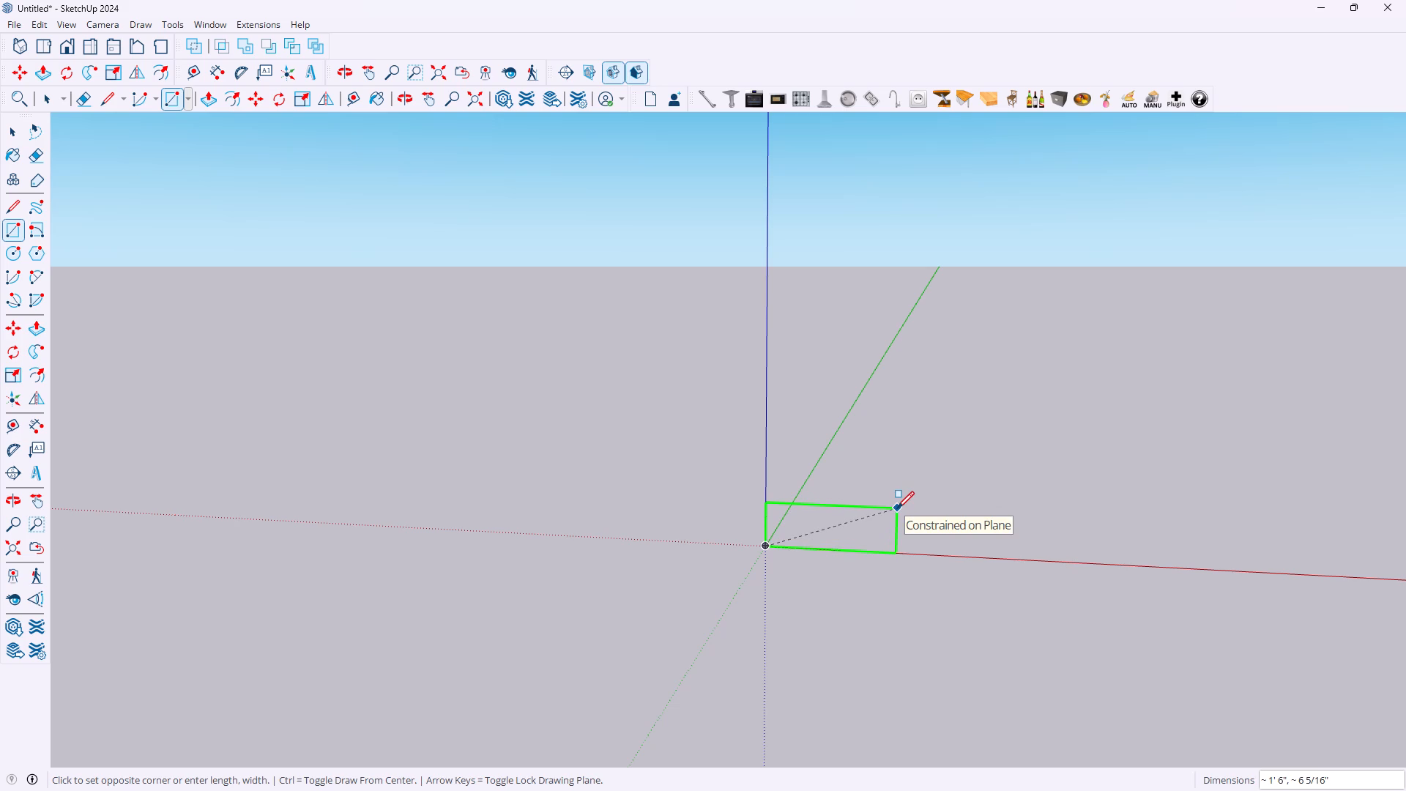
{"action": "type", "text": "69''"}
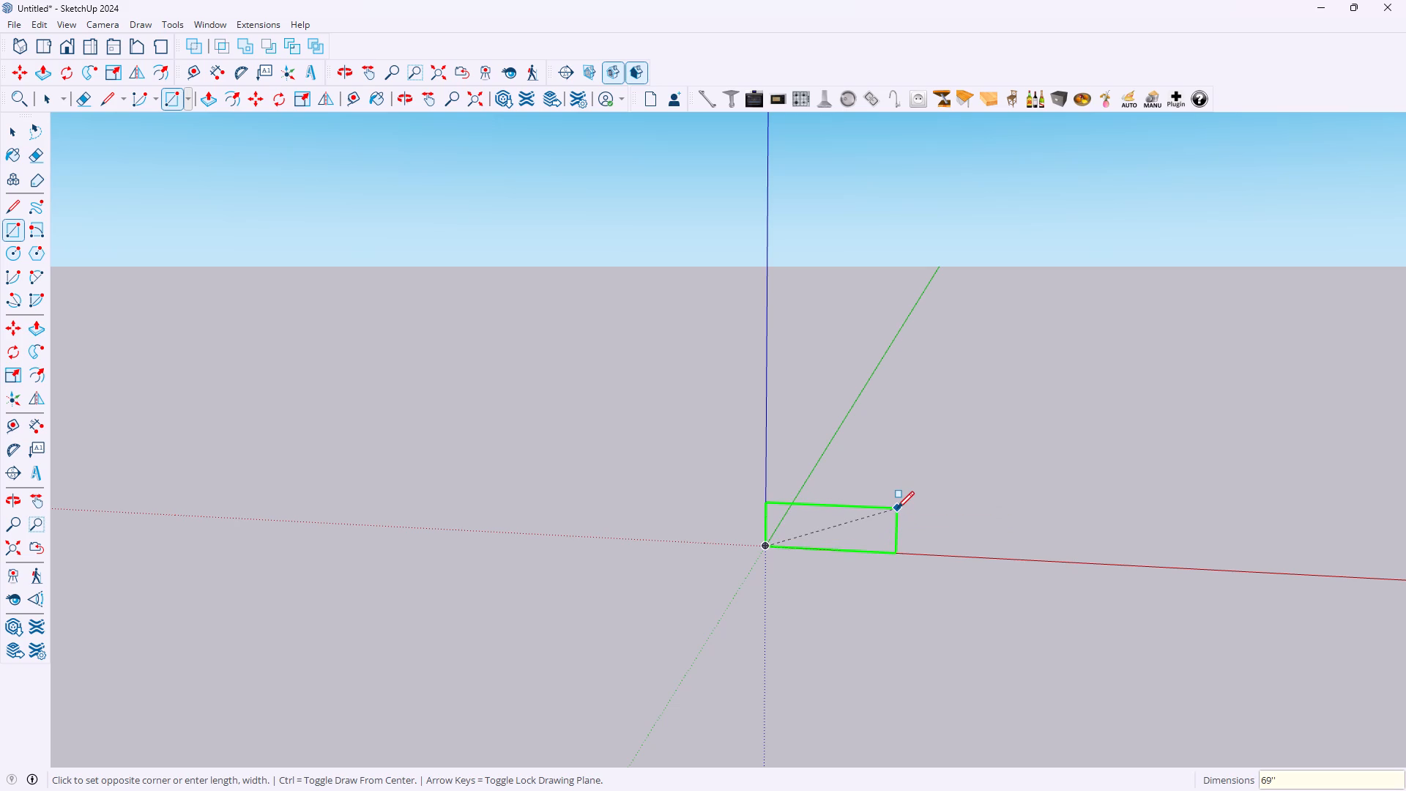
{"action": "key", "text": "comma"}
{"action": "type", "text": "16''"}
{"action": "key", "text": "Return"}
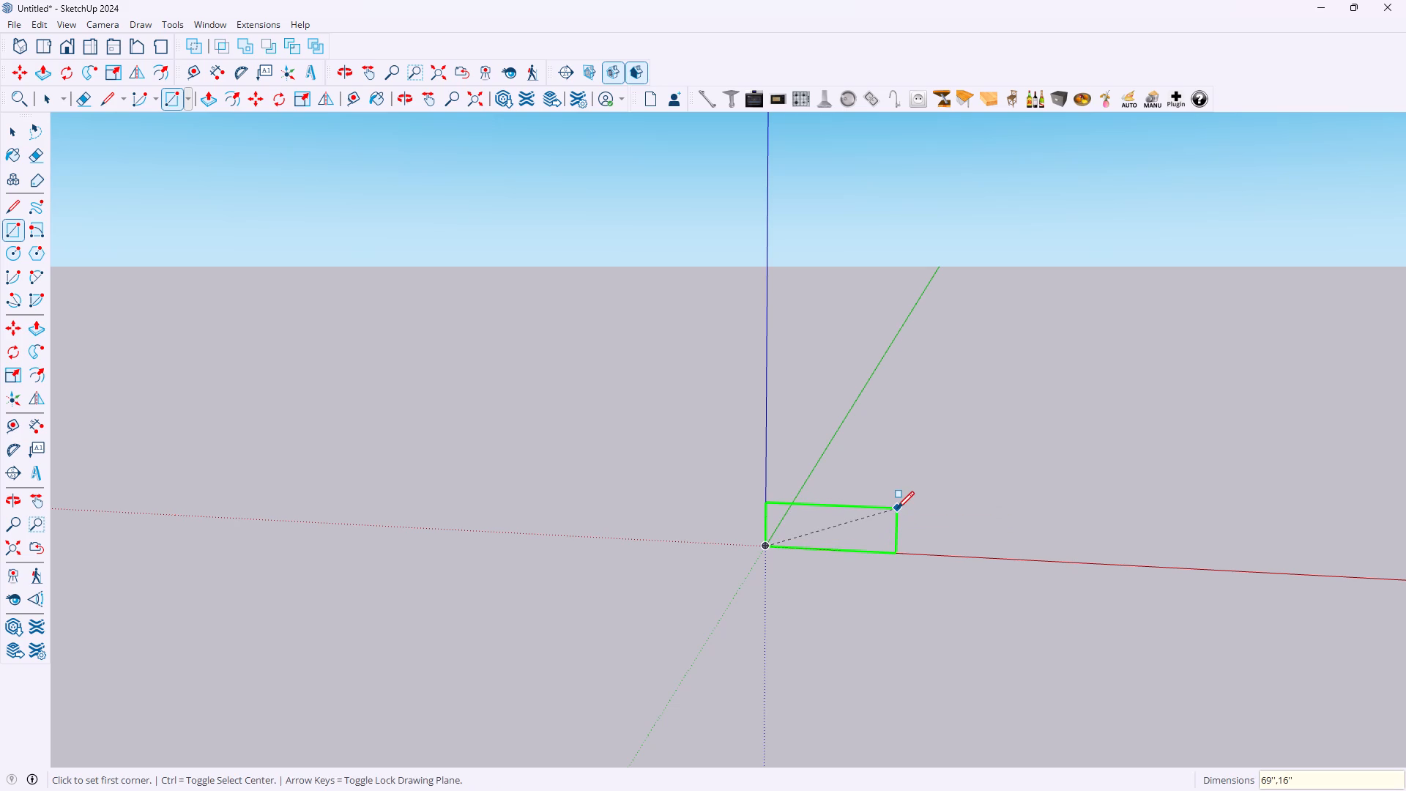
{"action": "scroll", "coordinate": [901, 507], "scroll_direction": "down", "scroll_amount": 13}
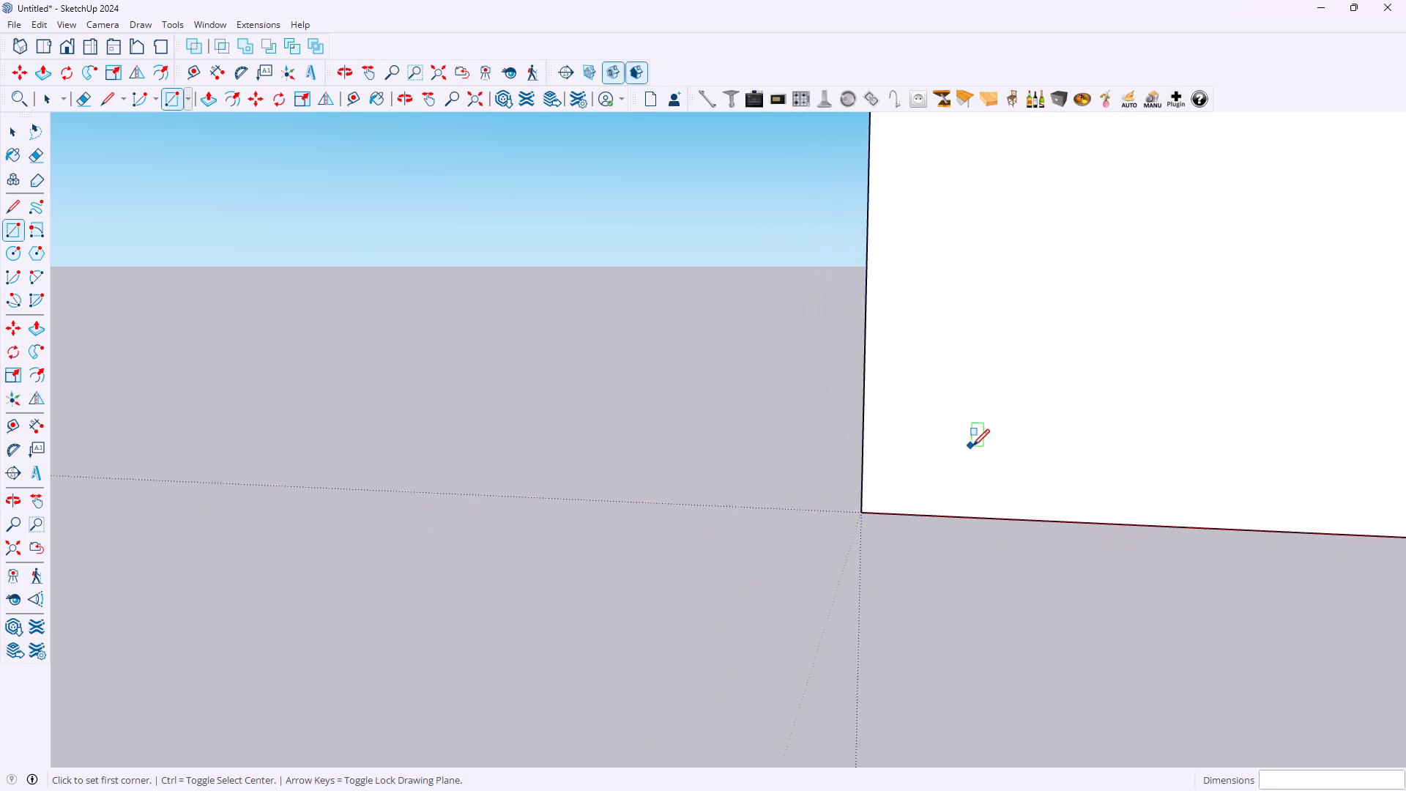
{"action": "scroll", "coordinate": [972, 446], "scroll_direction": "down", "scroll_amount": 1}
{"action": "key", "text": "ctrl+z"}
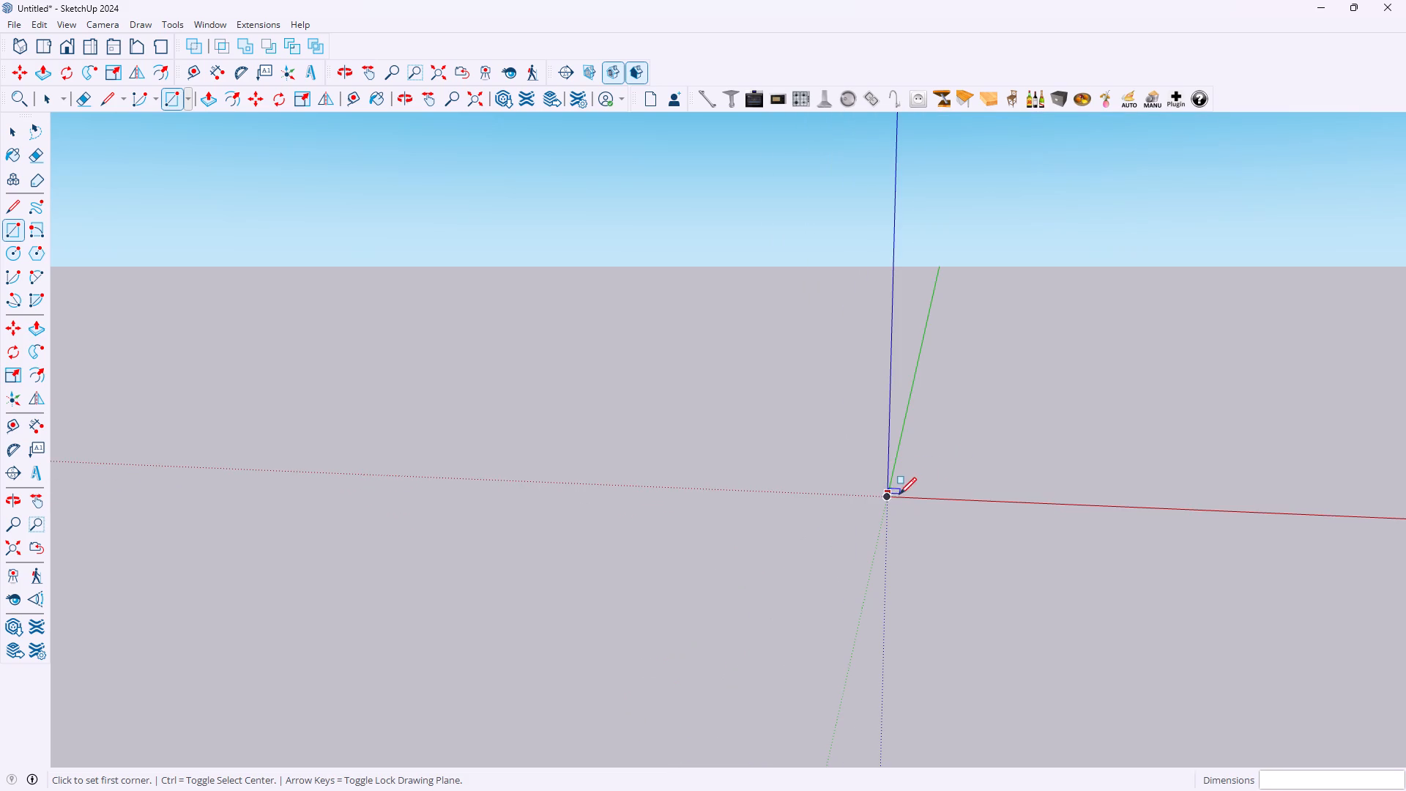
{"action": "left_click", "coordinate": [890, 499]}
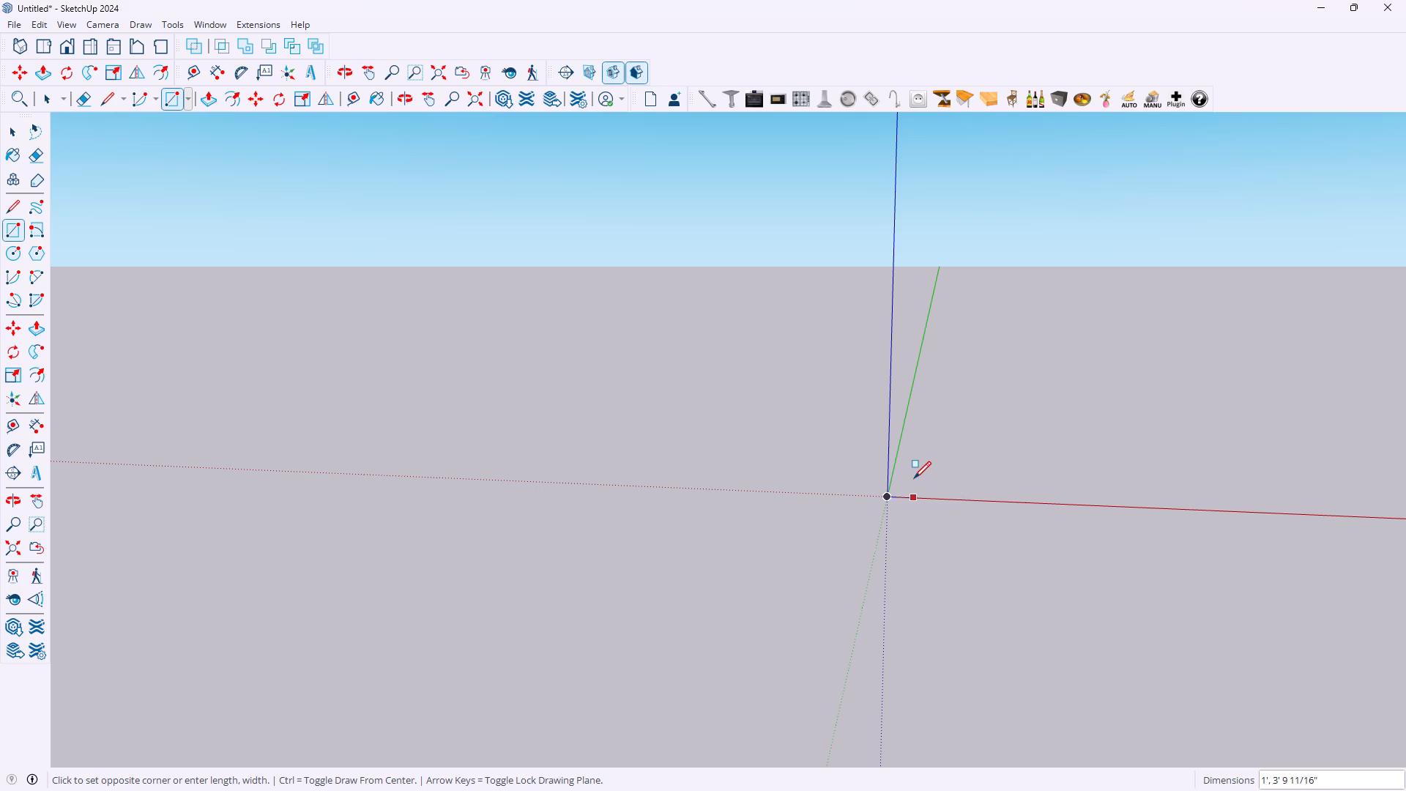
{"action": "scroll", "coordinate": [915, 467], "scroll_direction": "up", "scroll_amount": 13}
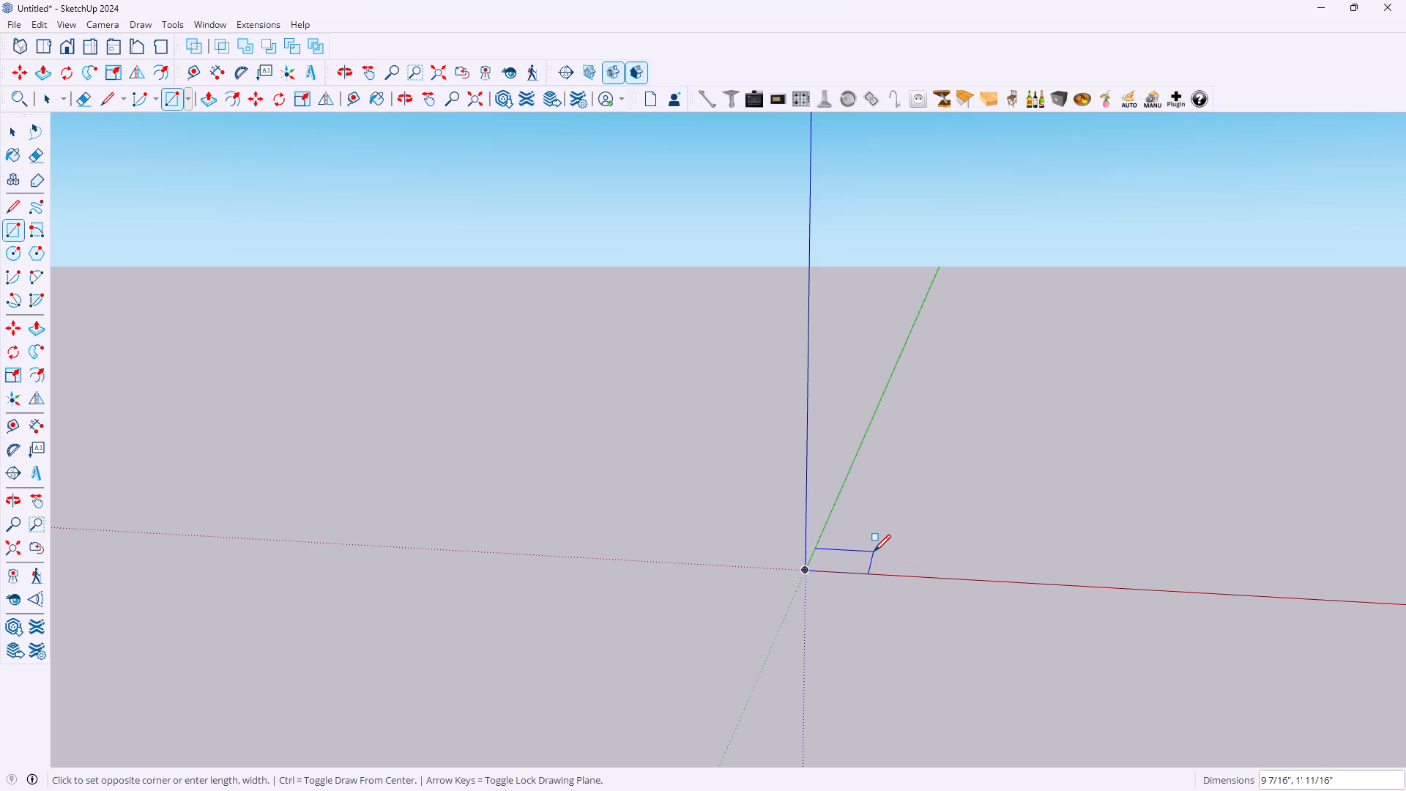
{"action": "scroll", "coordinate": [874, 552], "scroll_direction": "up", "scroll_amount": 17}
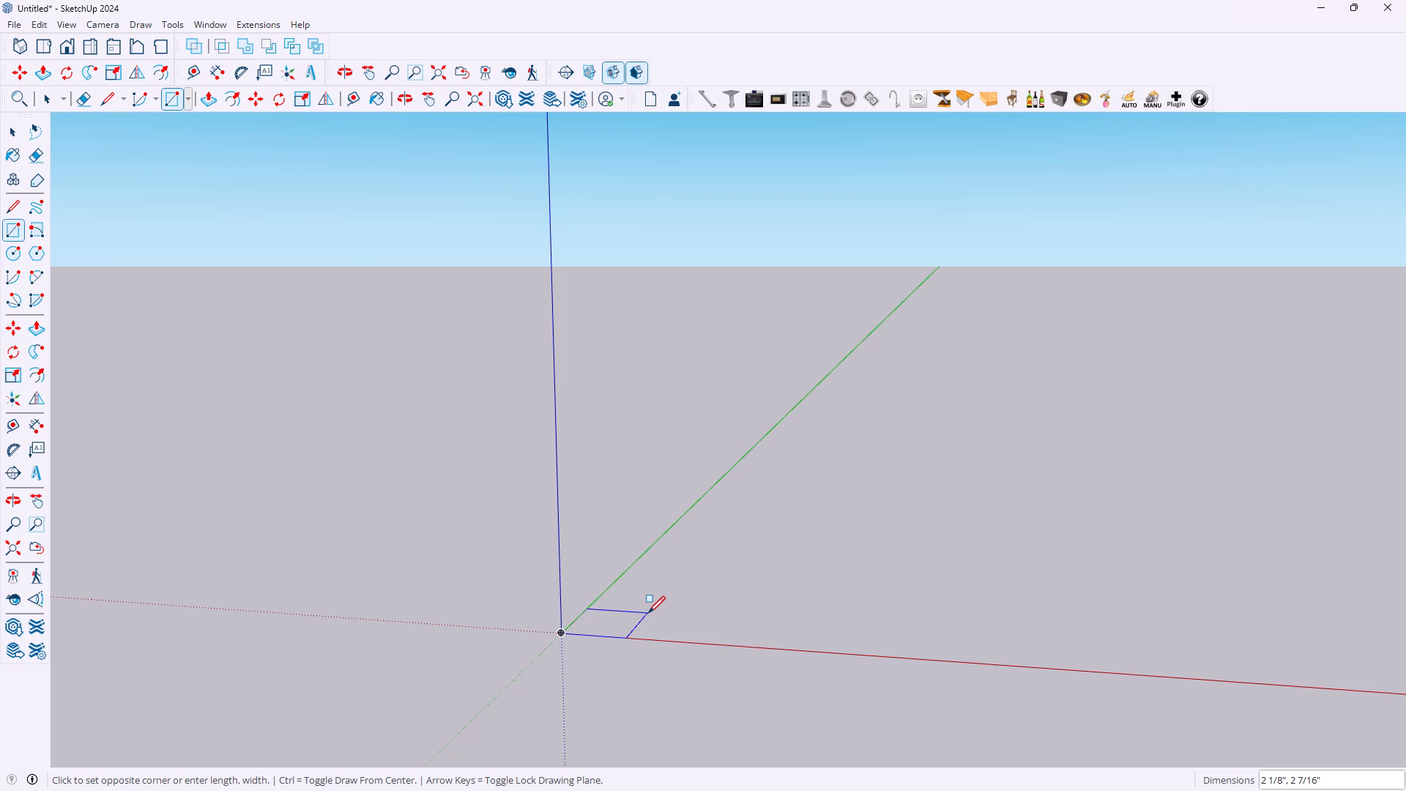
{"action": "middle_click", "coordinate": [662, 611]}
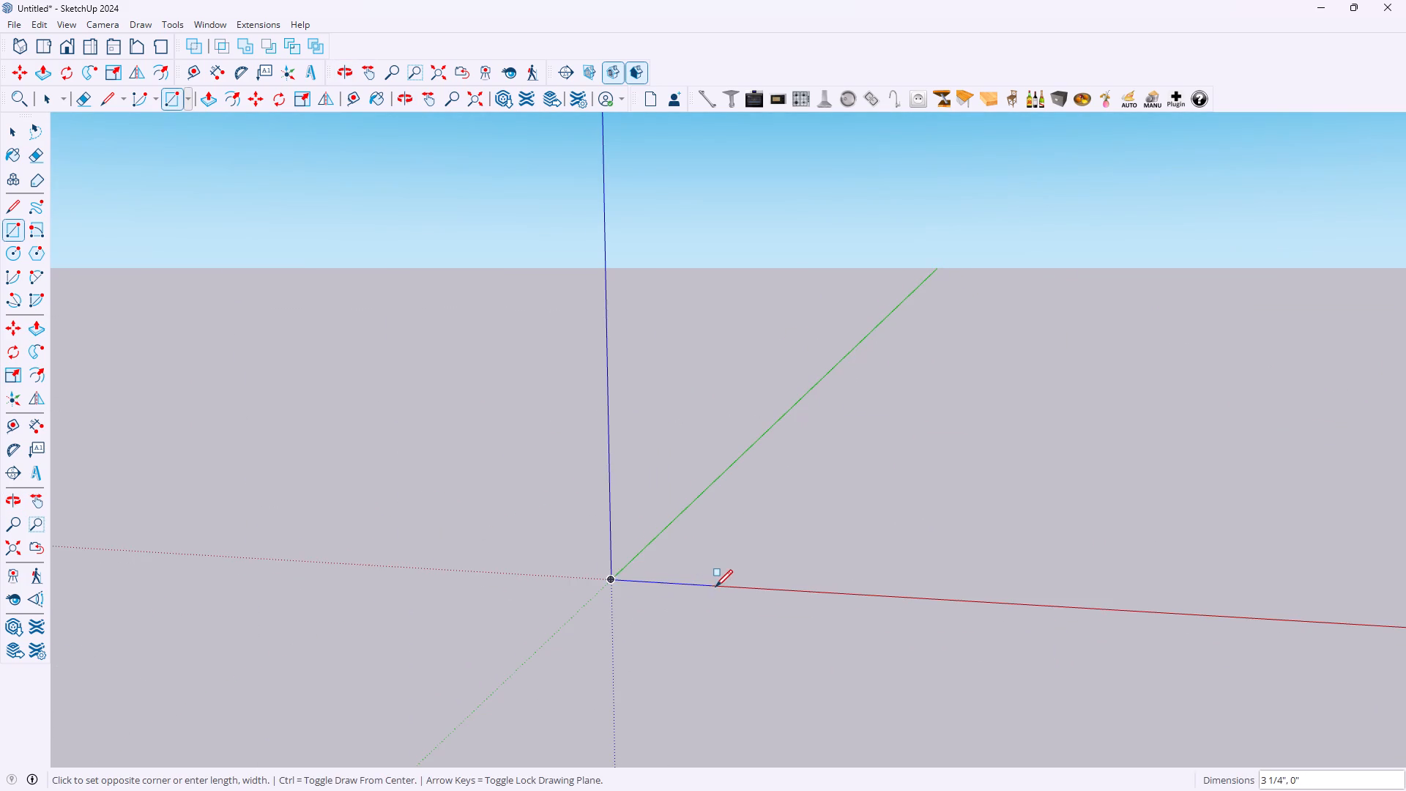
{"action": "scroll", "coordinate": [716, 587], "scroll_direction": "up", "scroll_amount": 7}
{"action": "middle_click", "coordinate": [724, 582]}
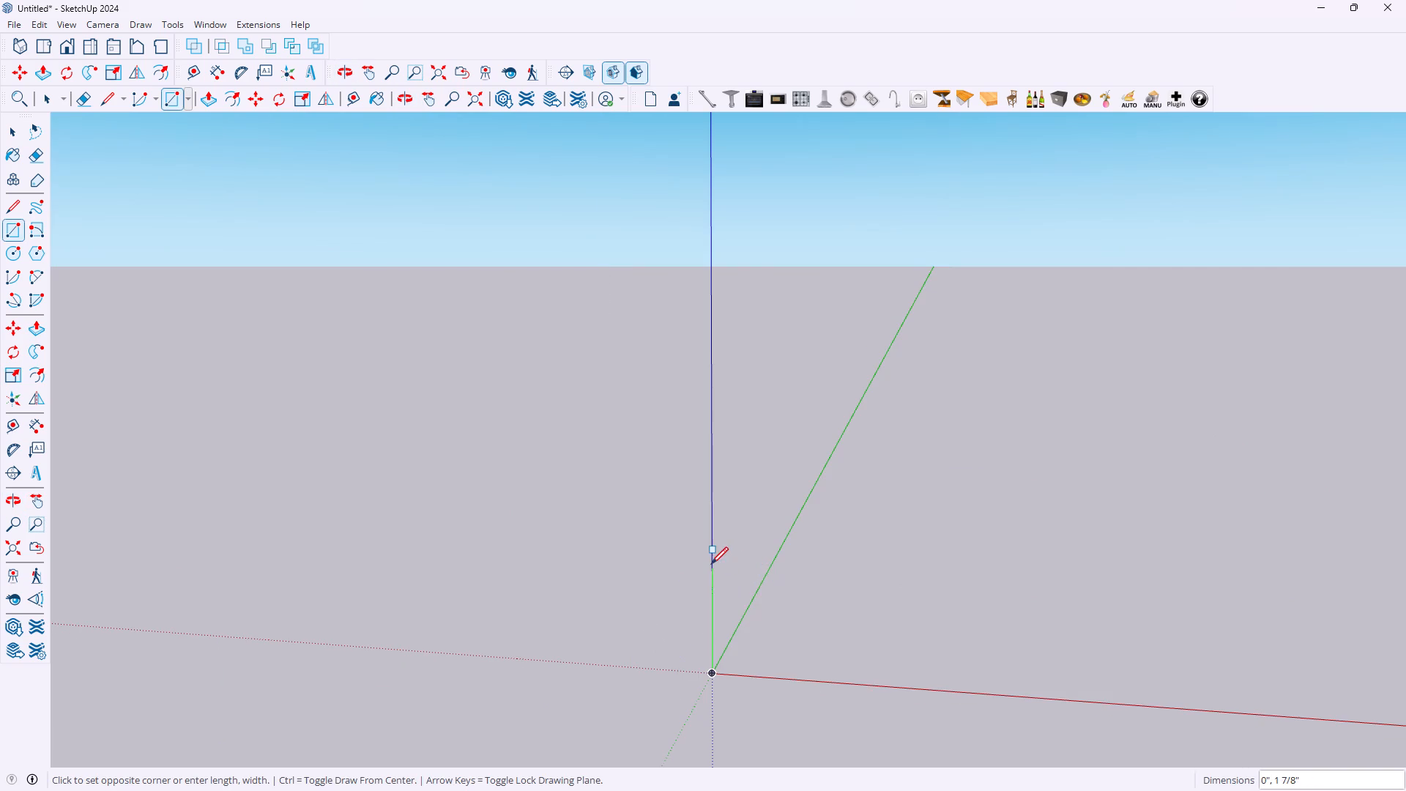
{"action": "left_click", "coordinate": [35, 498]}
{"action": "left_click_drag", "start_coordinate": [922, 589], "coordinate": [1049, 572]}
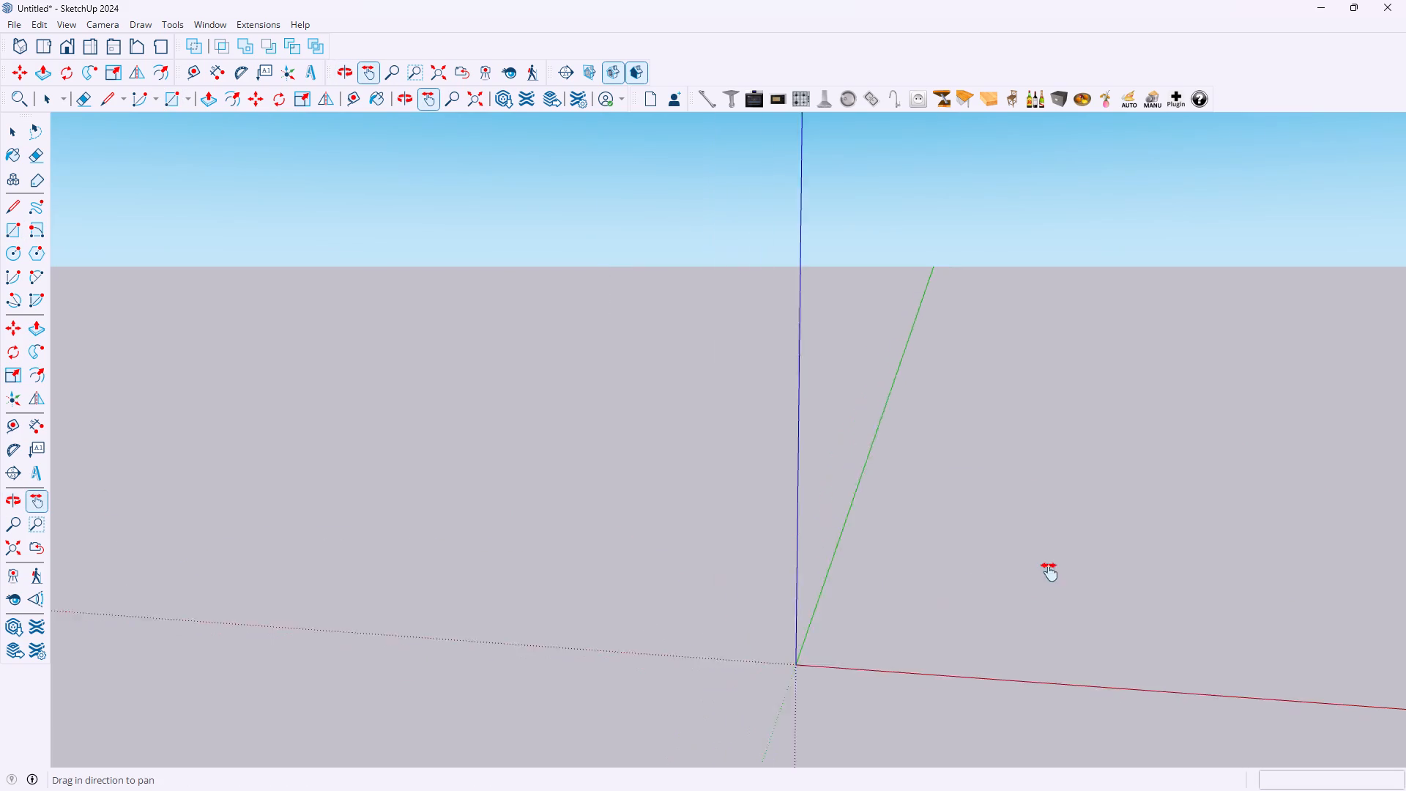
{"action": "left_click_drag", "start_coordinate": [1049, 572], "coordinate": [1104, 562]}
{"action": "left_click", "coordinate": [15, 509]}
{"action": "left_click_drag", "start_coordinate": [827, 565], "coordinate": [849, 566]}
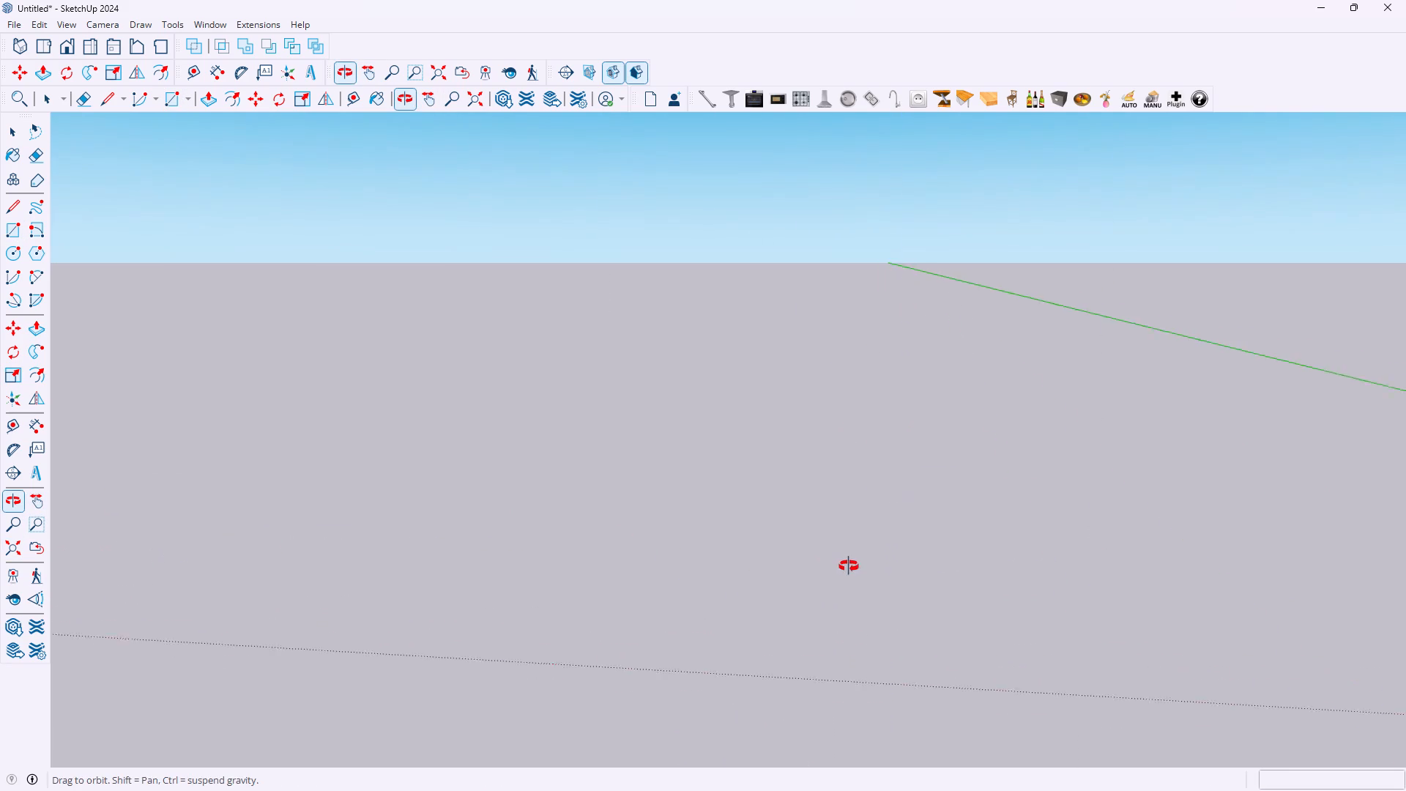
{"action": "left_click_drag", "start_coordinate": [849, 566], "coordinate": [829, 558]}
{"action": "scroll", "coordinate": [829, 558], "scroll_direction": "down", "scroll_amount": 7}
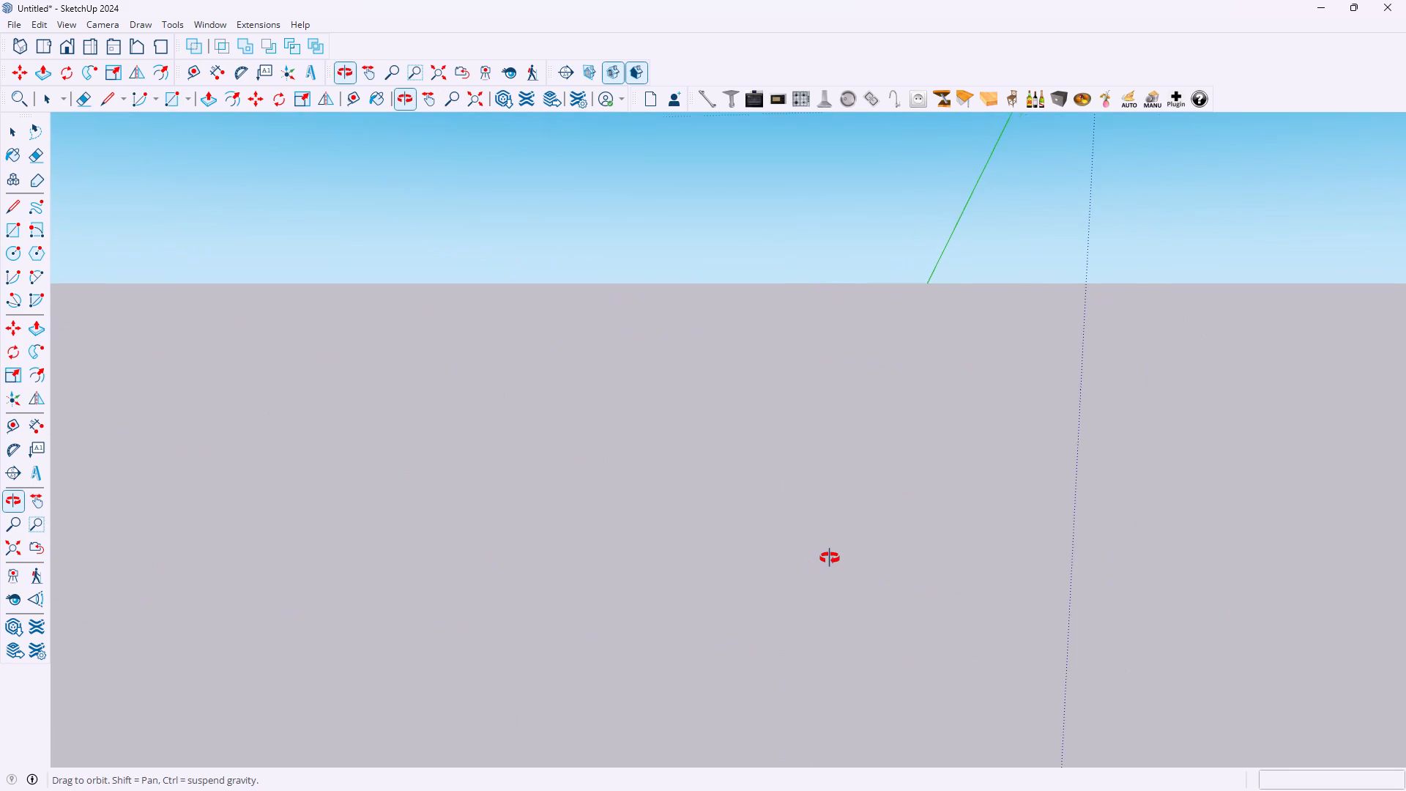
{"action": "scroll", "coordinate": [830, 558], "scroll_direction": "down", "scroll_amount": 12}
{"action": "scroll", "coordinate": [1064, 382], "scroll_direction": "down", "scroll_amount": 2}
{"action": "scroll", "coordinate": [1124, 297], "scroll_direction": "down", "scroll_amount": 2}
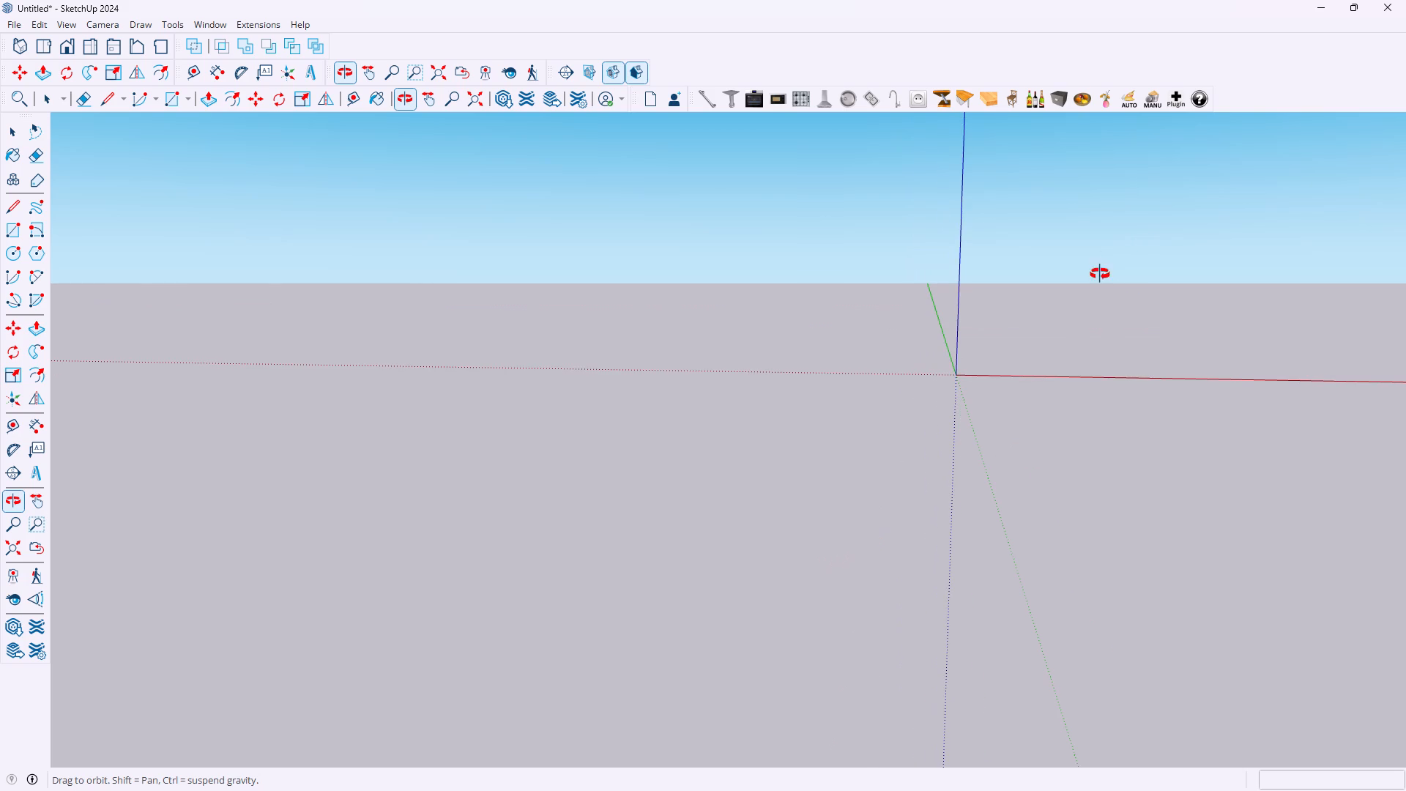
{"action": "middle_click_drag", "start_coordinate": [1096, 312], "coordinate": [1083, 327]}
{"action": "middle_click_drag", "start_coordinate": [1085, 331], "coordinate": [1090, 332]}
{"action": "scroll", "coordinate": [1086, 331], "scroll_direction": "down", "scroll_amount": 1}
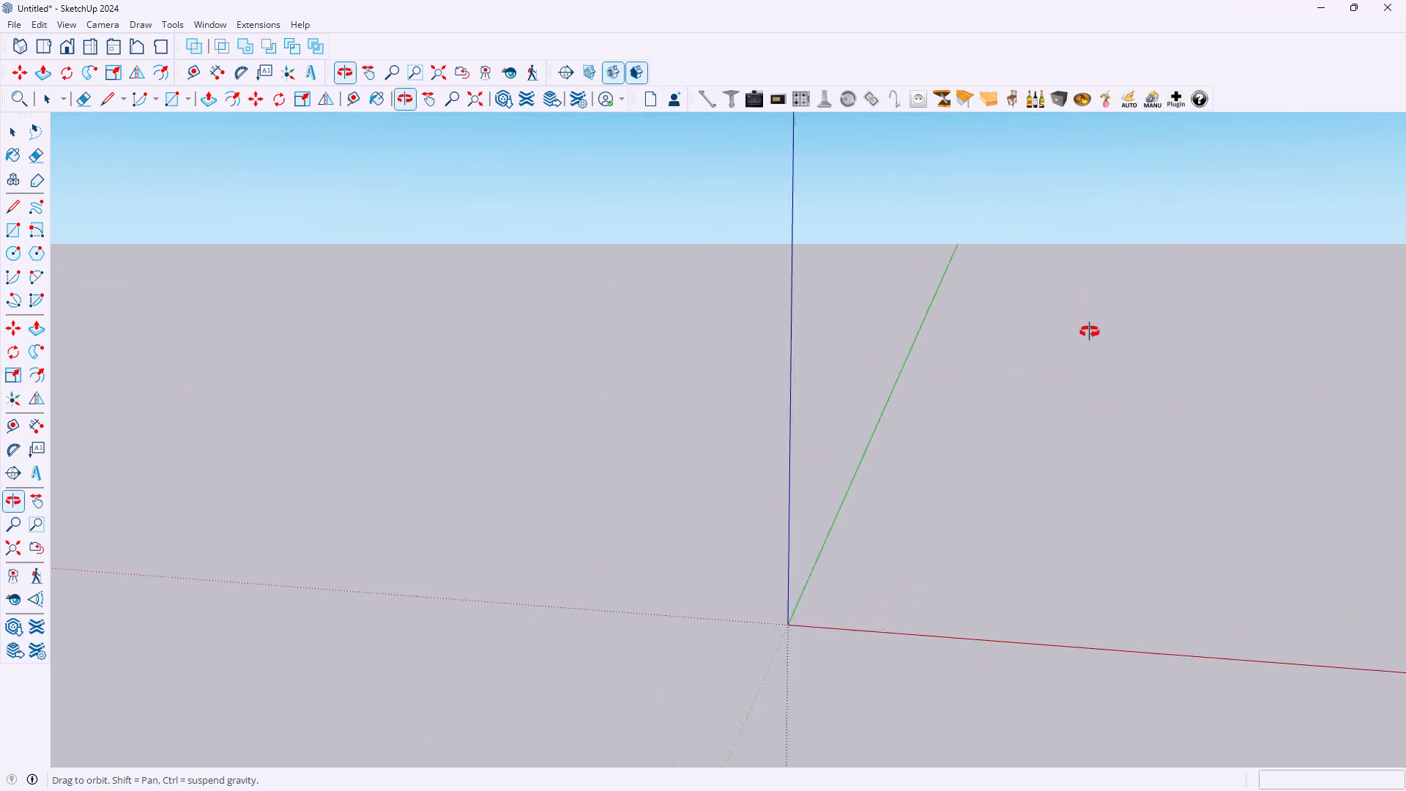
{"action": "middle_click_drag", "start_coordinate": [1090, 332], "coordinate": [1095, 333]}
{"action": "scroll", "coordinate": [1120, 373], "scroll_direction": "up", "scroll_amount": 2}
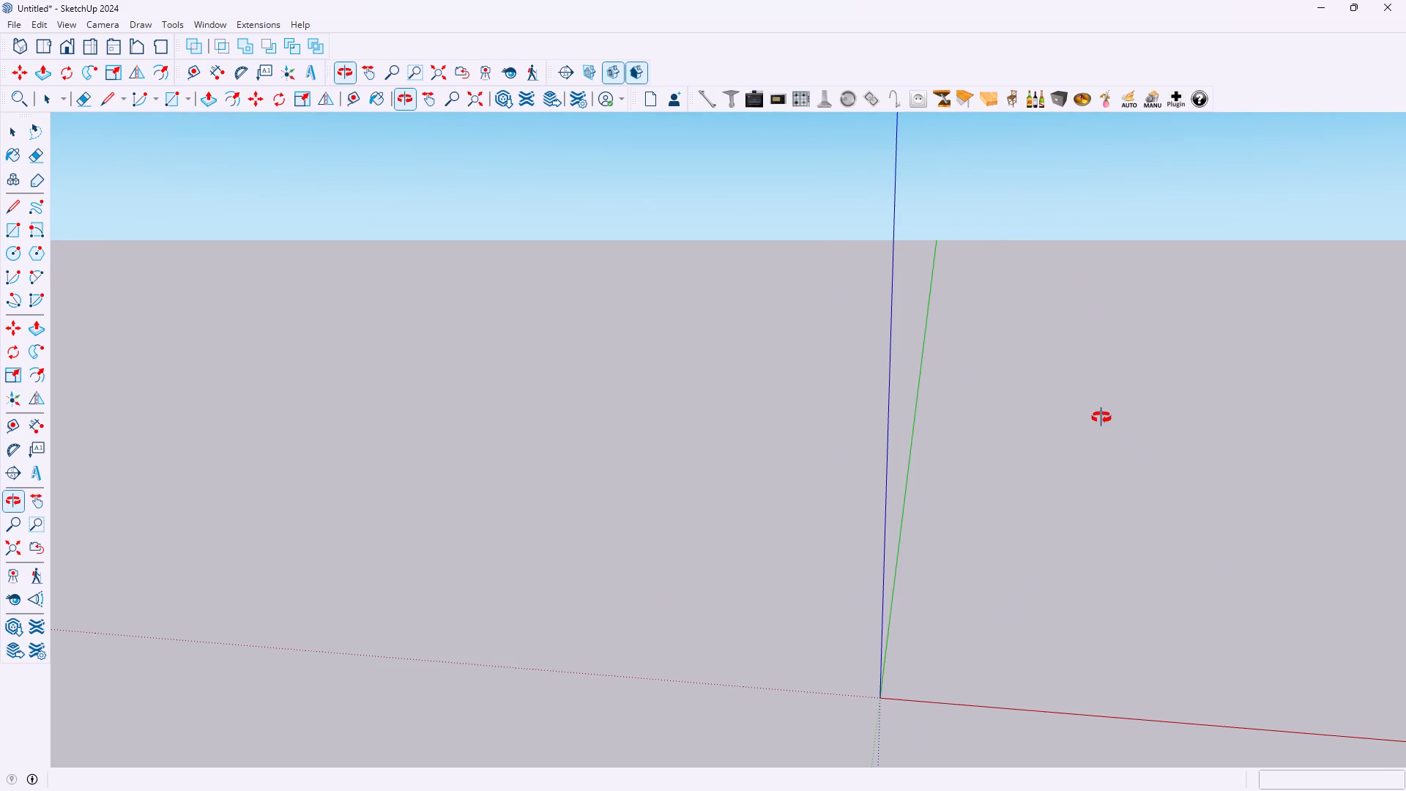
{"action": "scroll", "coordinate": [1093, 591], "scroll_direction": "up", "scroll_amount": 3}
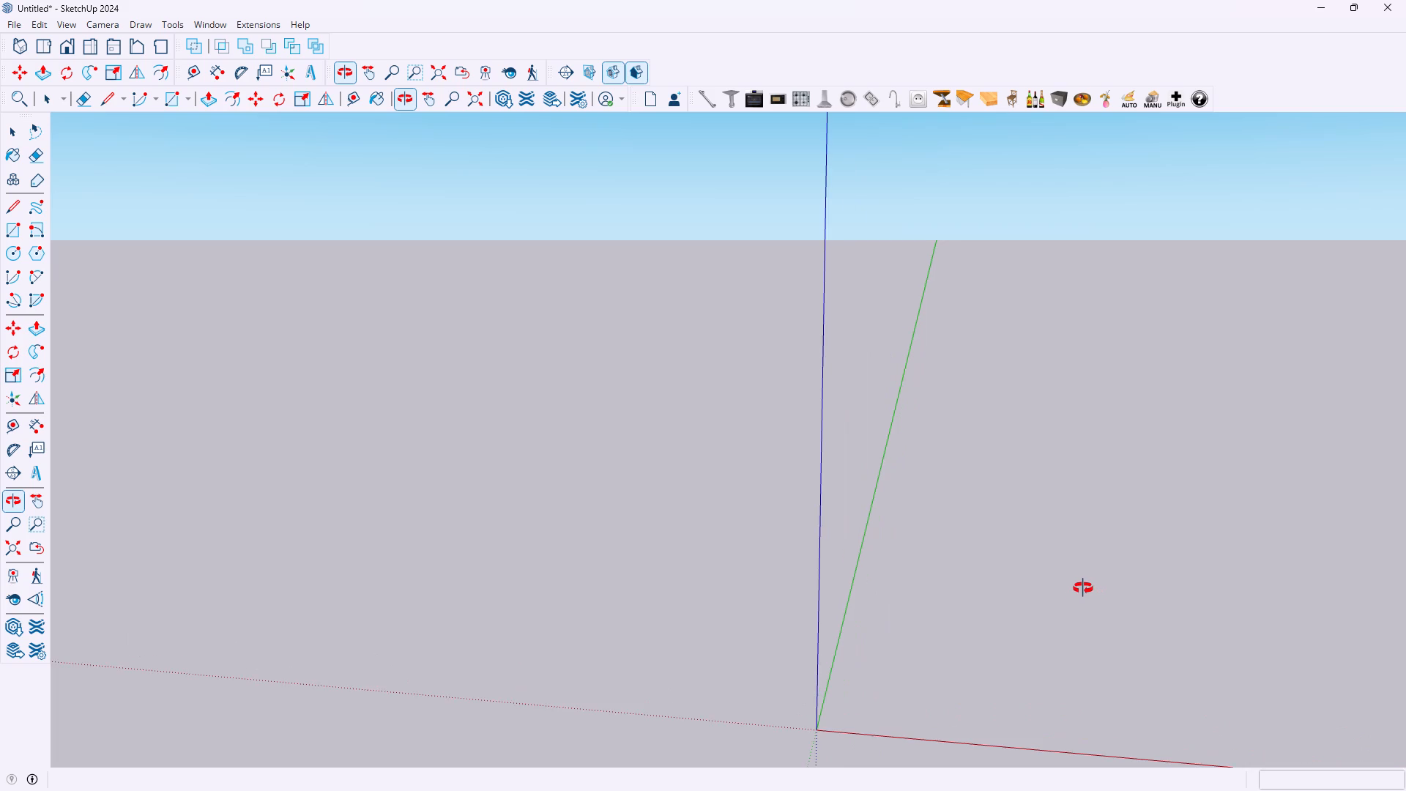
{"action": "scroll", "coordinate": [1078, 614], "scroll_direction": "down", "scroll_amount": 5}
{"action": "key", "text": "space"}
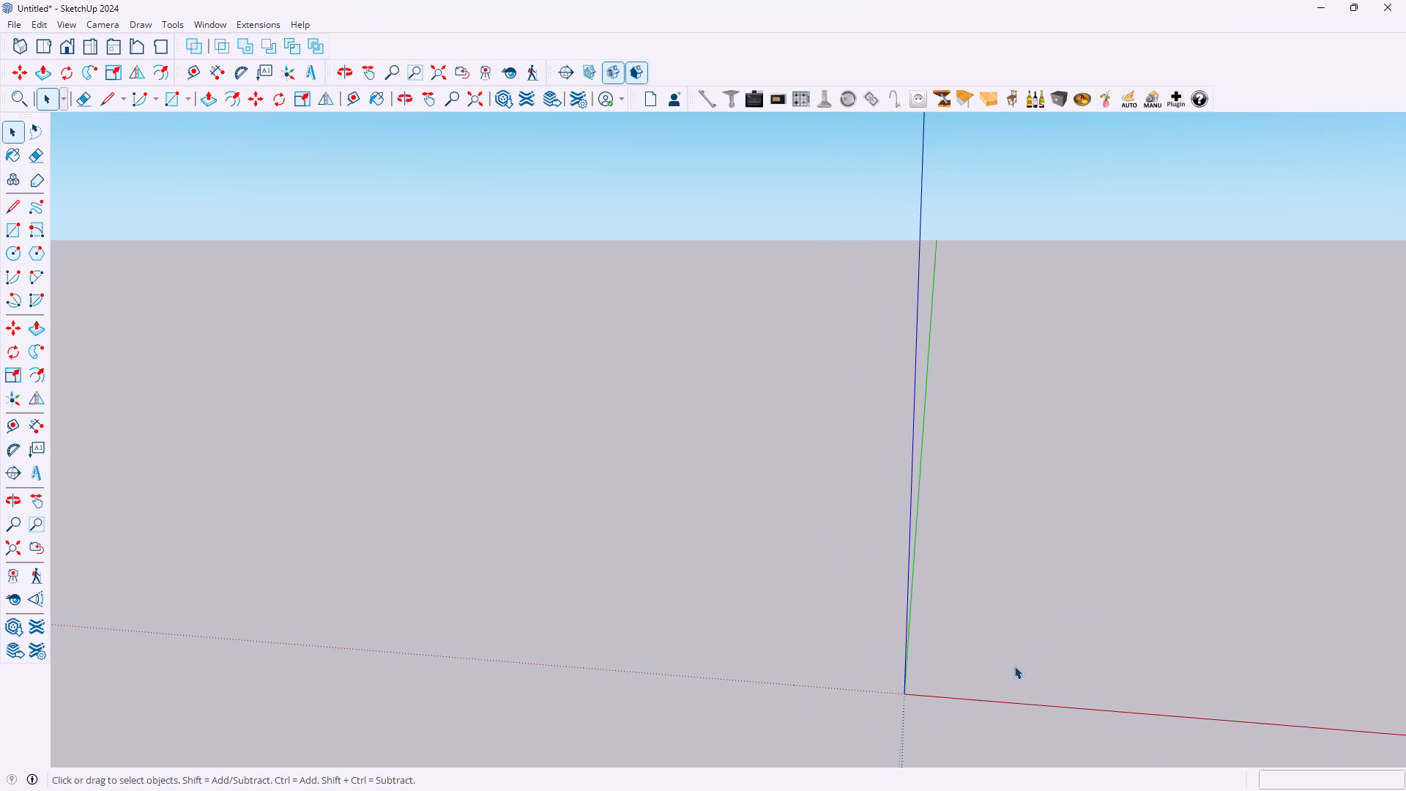
Draw an upright rectangle from the origin, locked to the red-blue plane, 5.8' along the red axis and 1.4' high.
{"action": "key", "text": "r"}
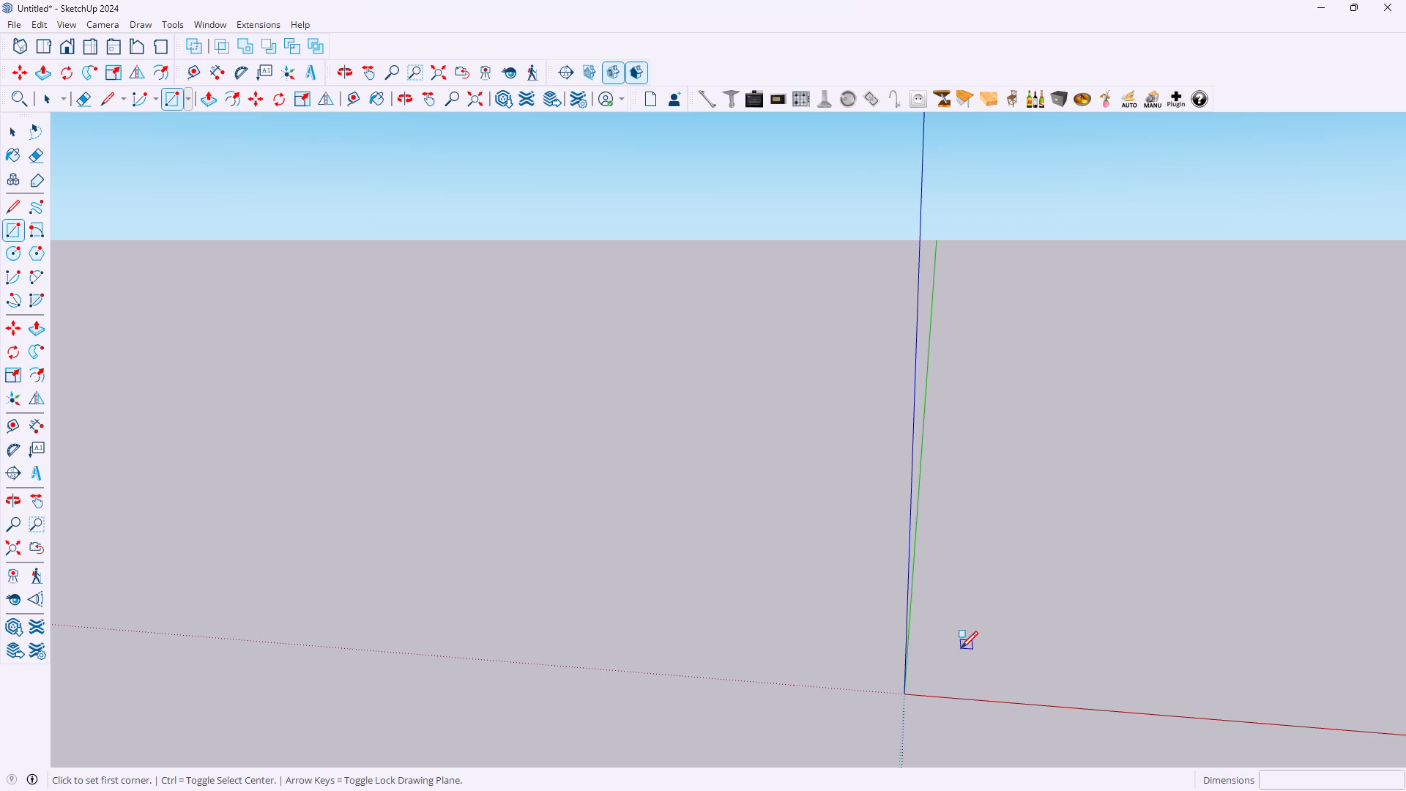
{"action": "left_click", "coordinate": [907, 695]}
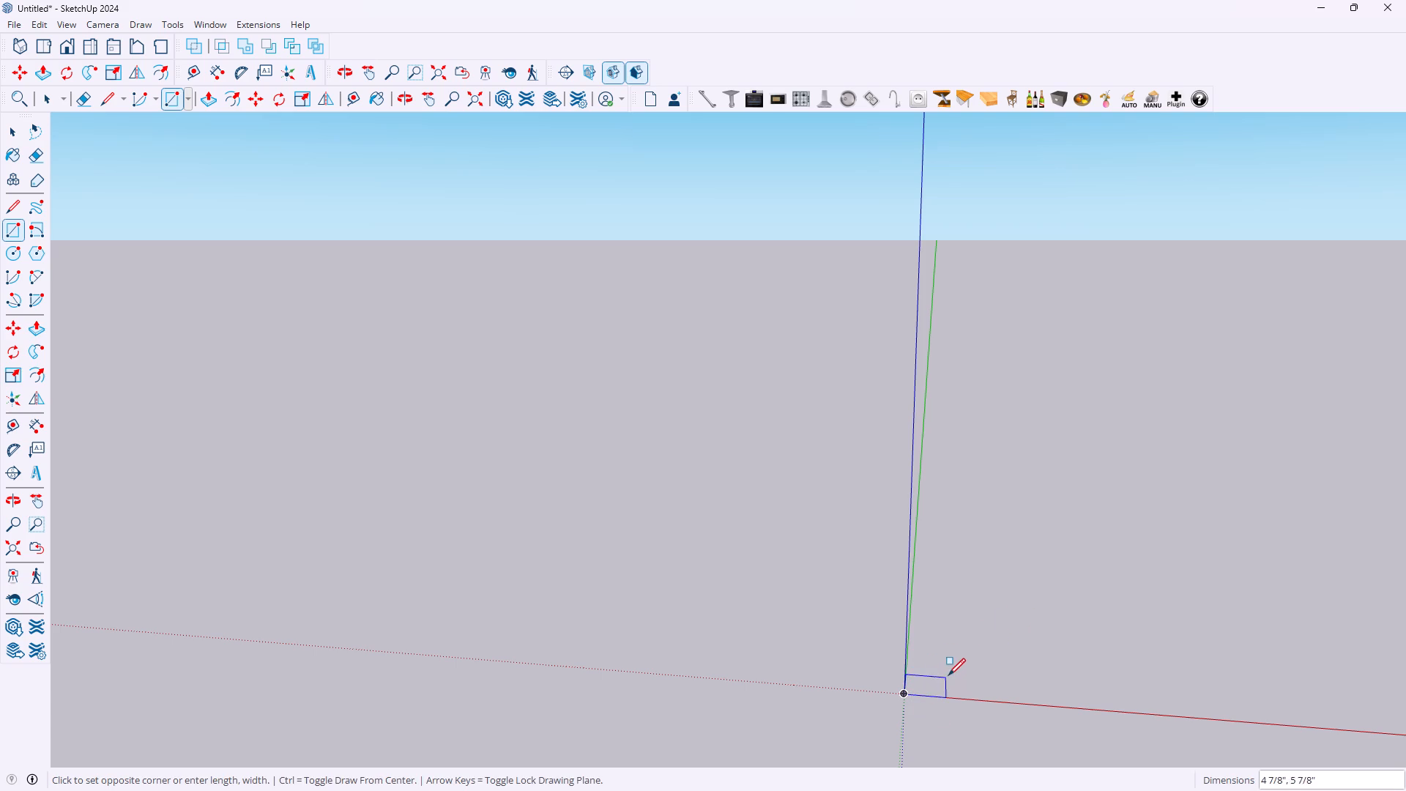
{"action": "key", "text": "Left"}
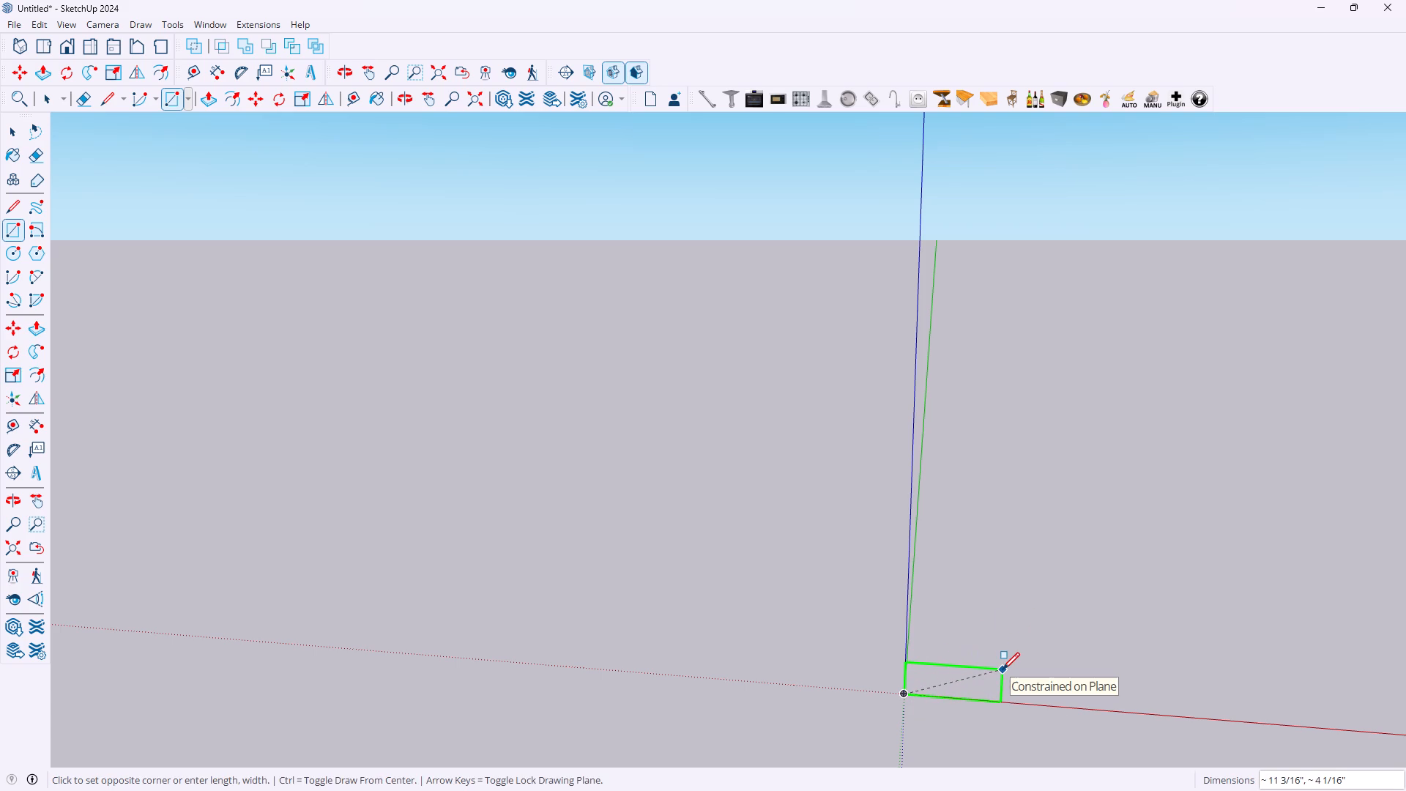
{"action": "key", "text": "5"}
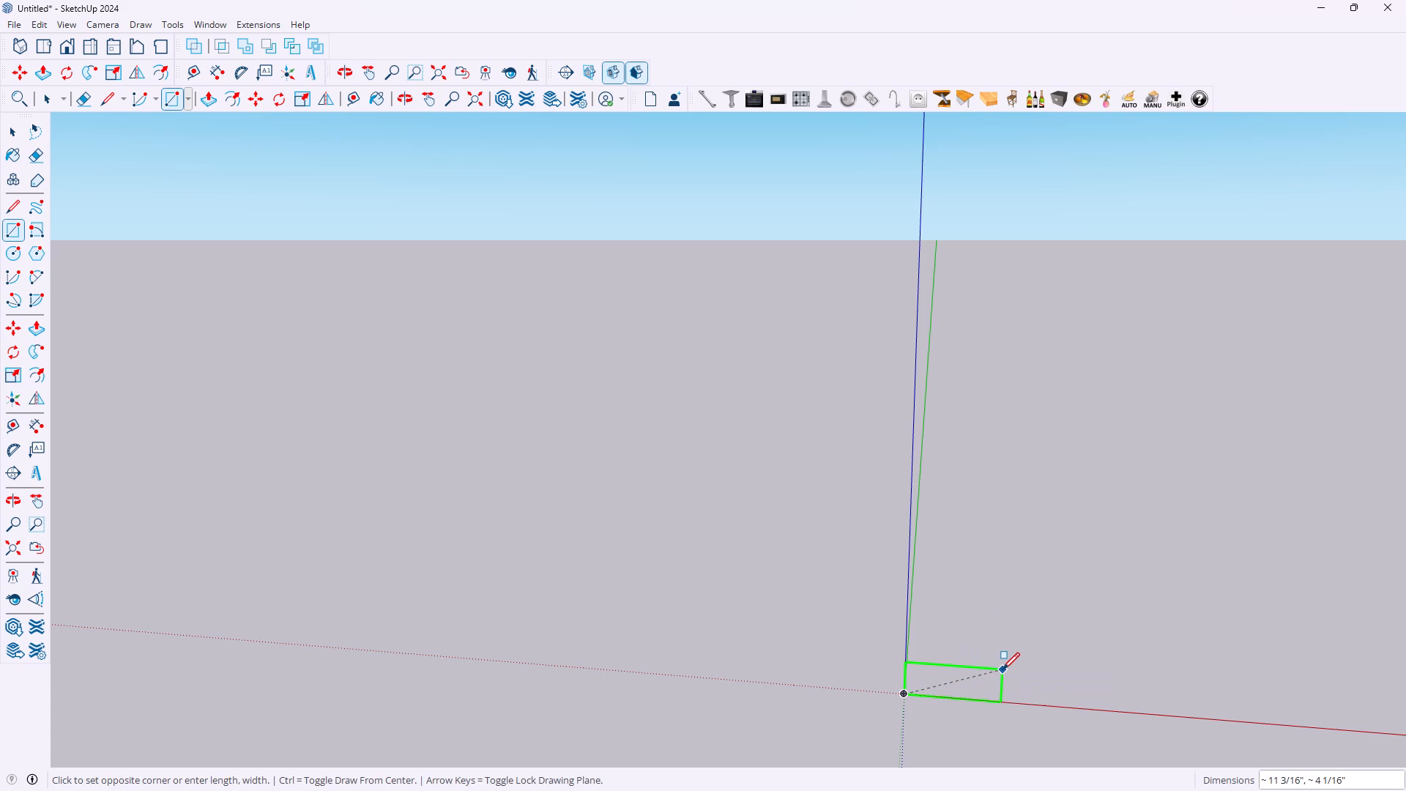
{"action": "key", "text": "period"}
{"action": "key", "text": "8"}
{"action": "key", "text": "apostrophe"}
{"action": "key", "text": "comma"}
{"action": "type", "text": "1.4"}
{"action": "key", "text": "apostrophe"}
{"action": "key", "text": "Return"}
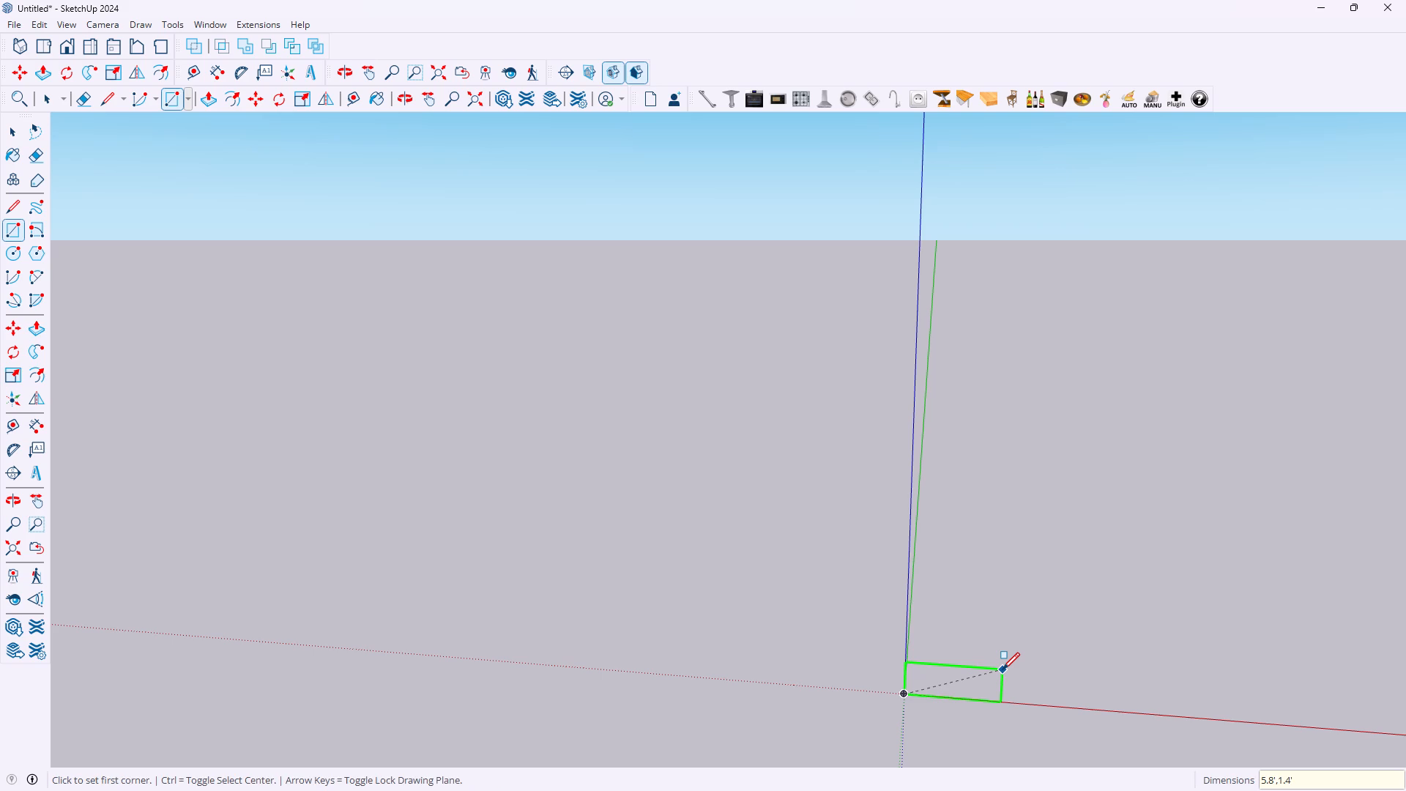
{"action": "scroll", "coordinate": [1008, 653], "scroll_direction": "down", "scroll_amount": 11}
{"action": "scroll", "coordinate": [1209, 632], "scroll_direction": "up", "scroll_amount": 4}
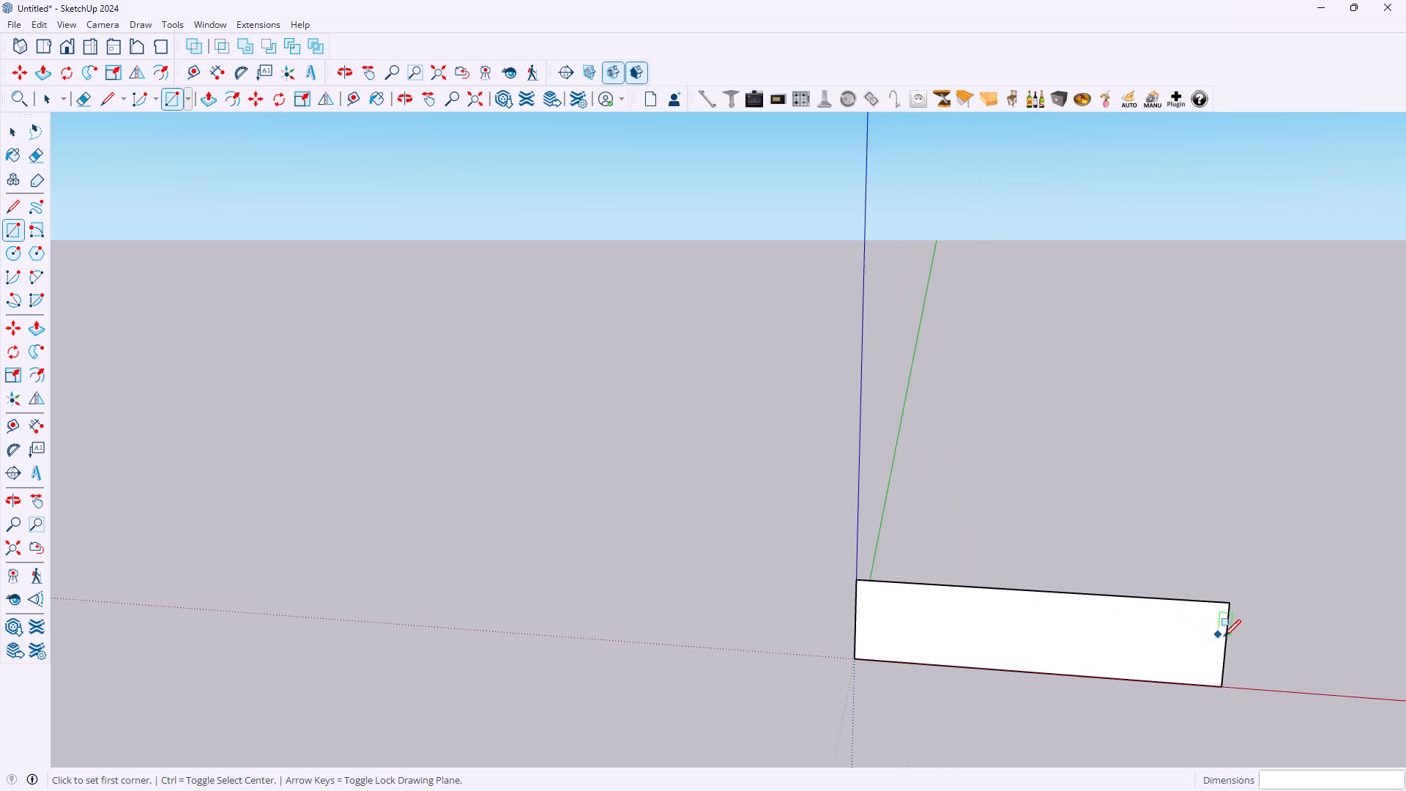
{"action": "scroll", "coordinate": [1224, 636], "scroll_direction": "up", "scroll_amount": 4}
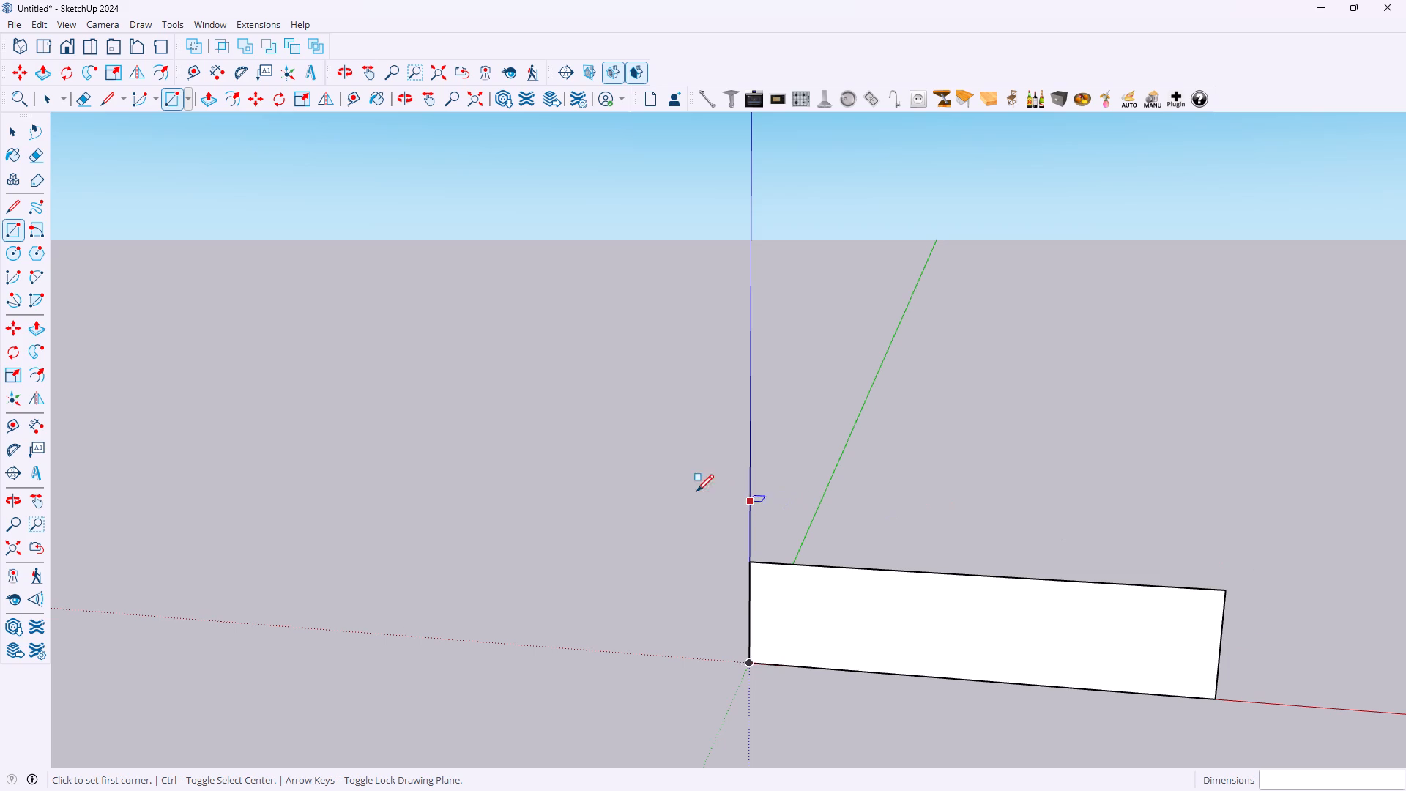
Measure the length of the rectangle's top edge with the Dimension tool, without placing the dimension.
{"action": "left_click", "coordinate": [43, 432]}
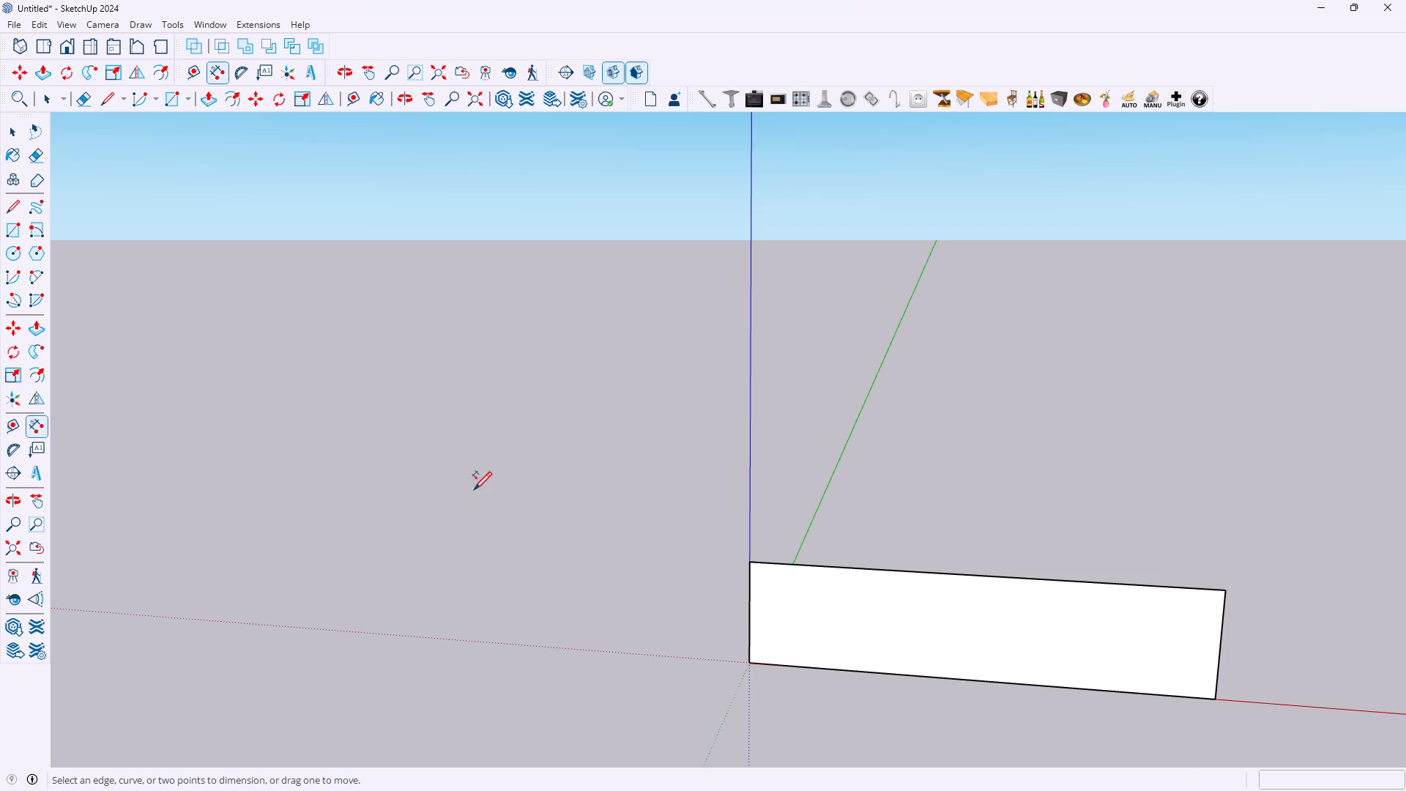
{"action": "left_click", "coordinate": [750, 560]}
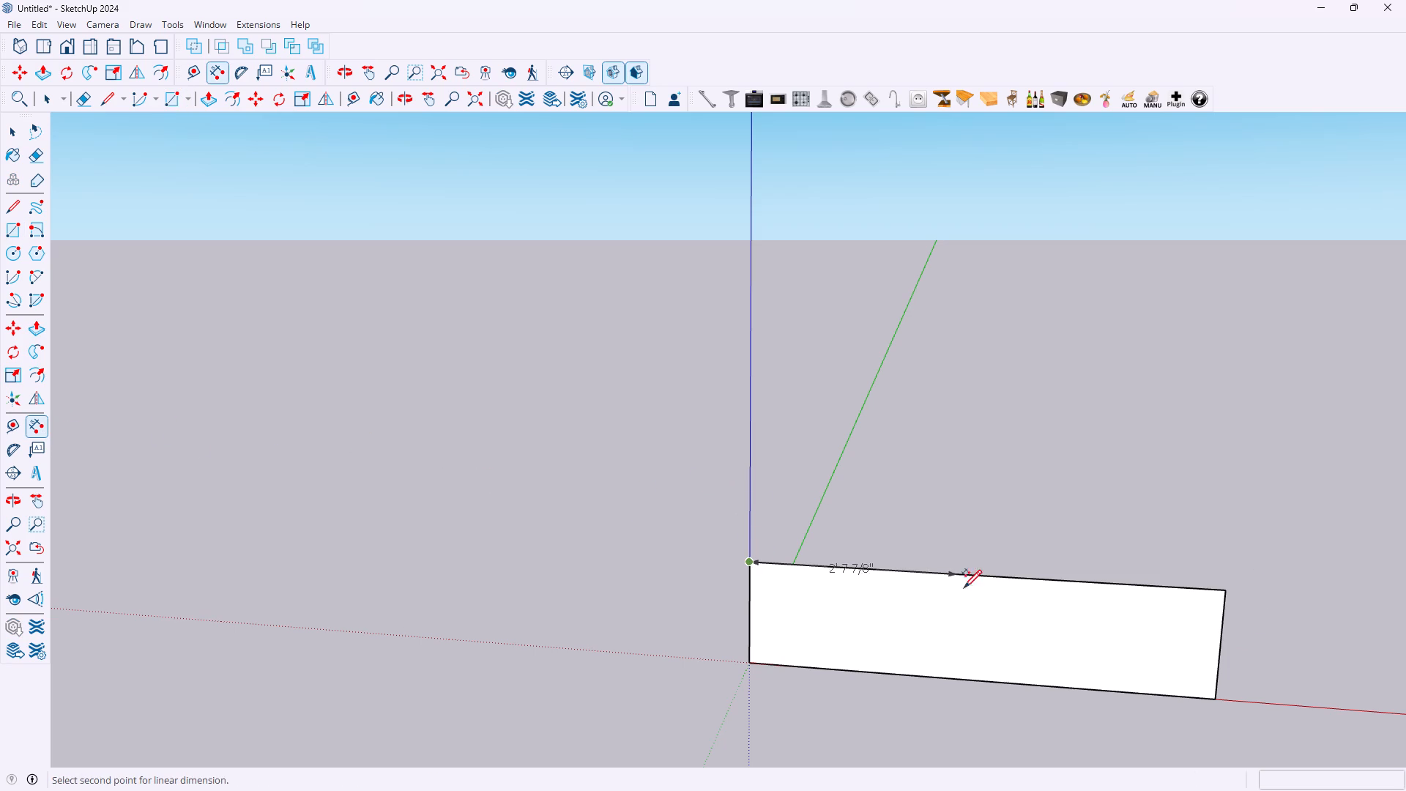
{"action": "left_click", "coordinate": [1221, 590]}
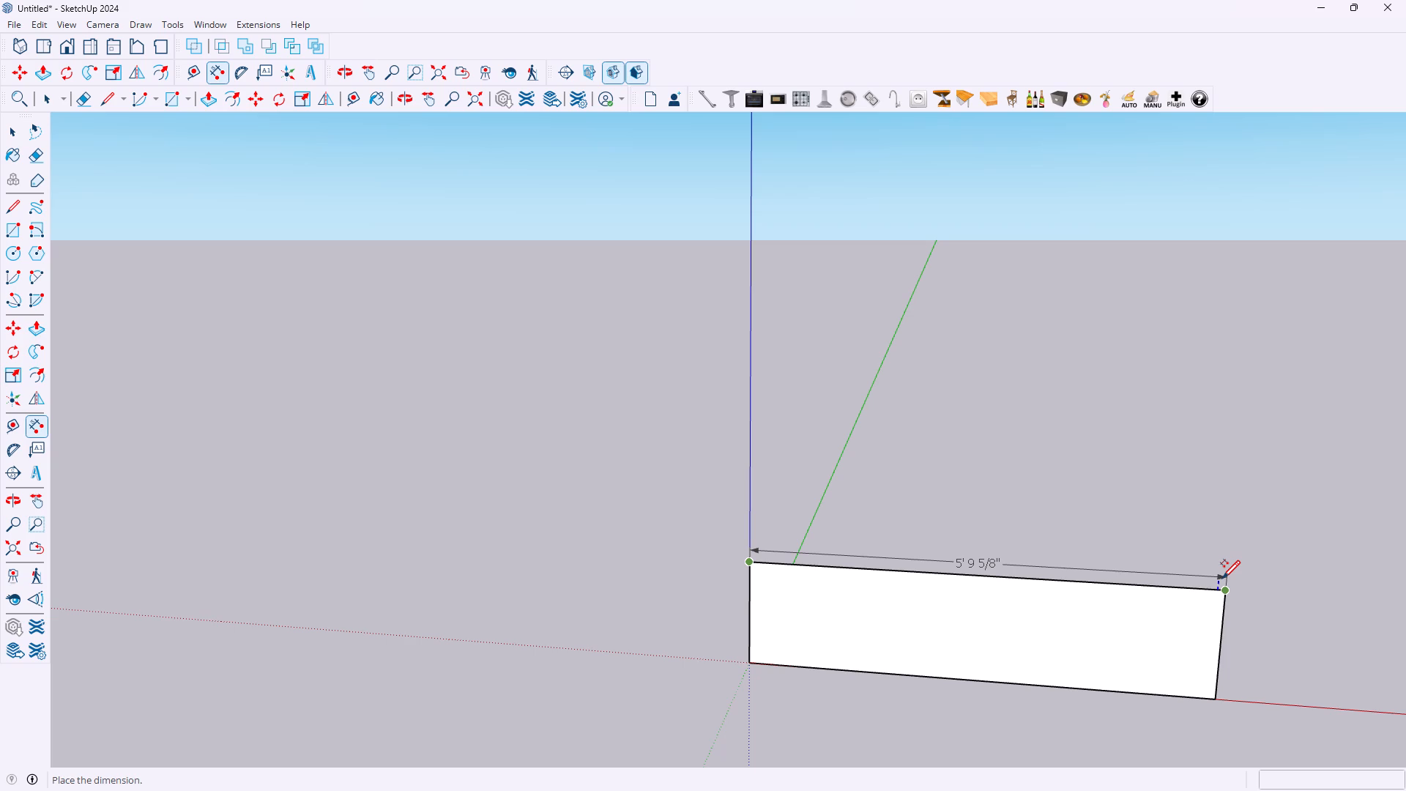
{"action": "key", "text": "Escape"}
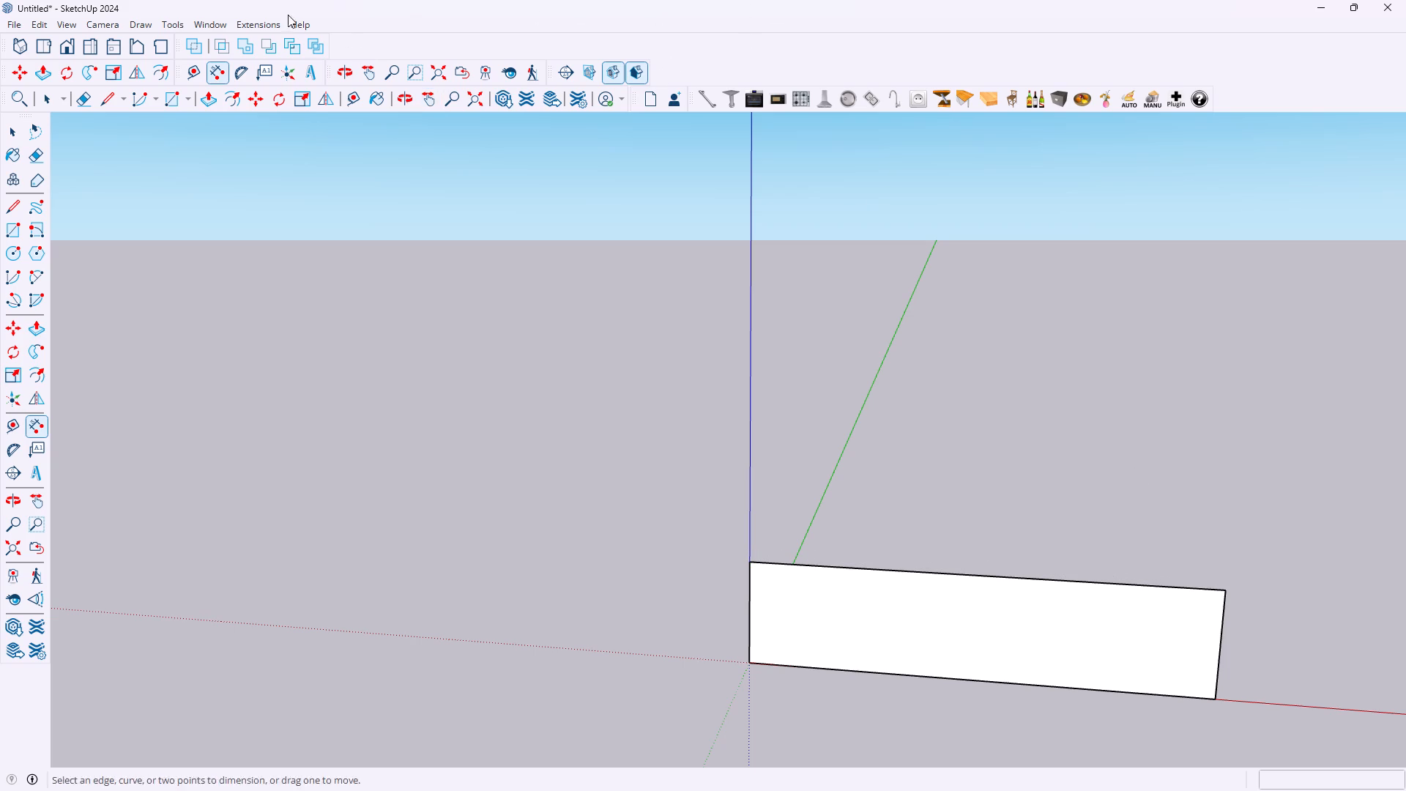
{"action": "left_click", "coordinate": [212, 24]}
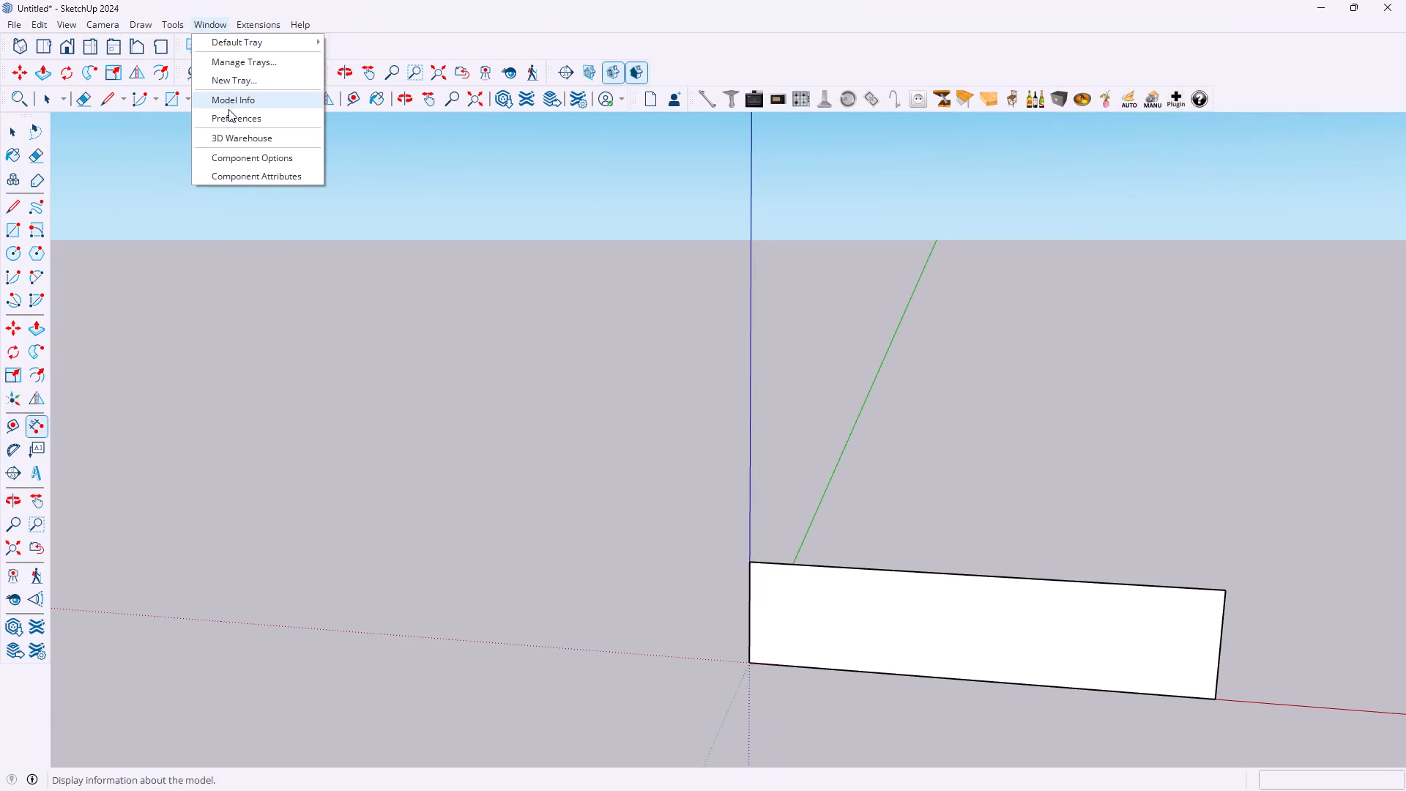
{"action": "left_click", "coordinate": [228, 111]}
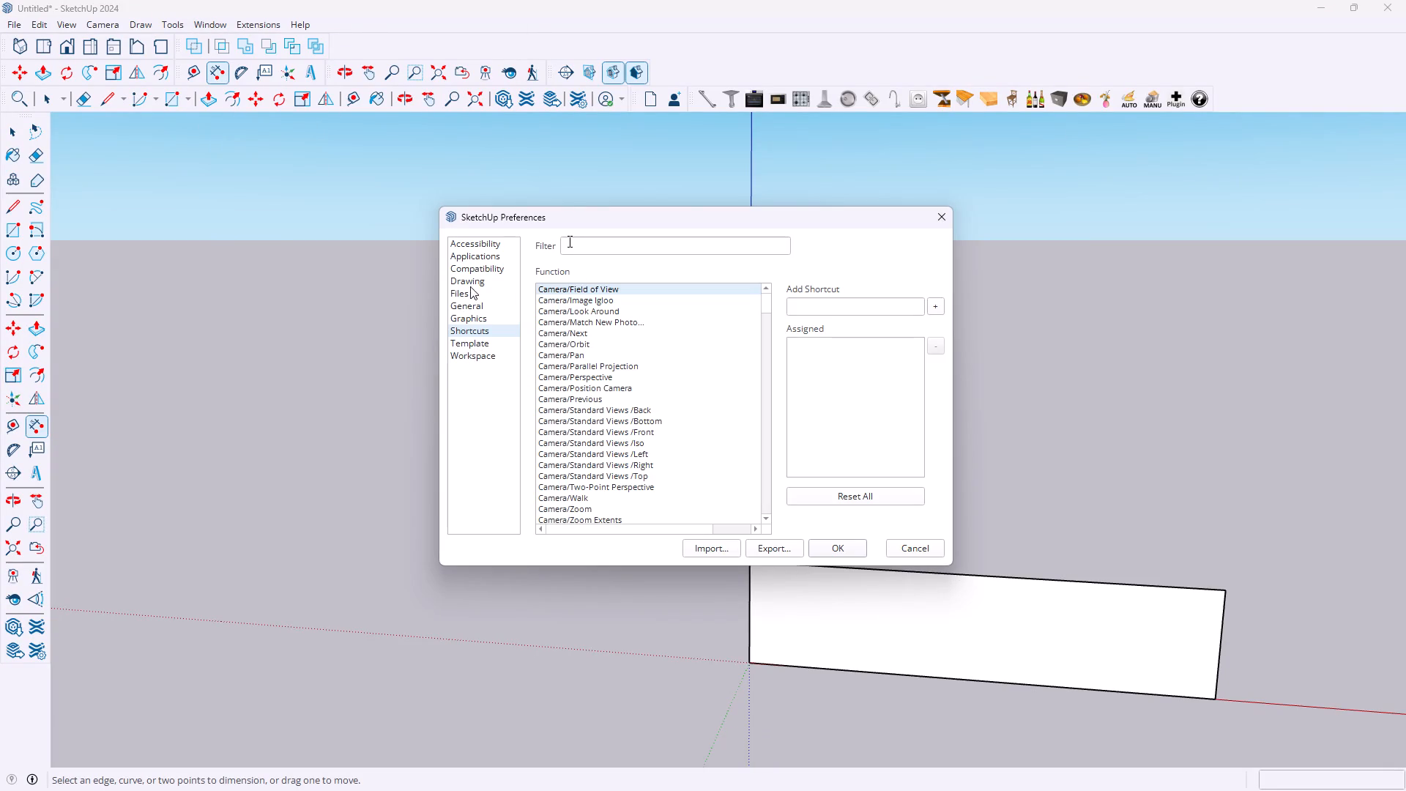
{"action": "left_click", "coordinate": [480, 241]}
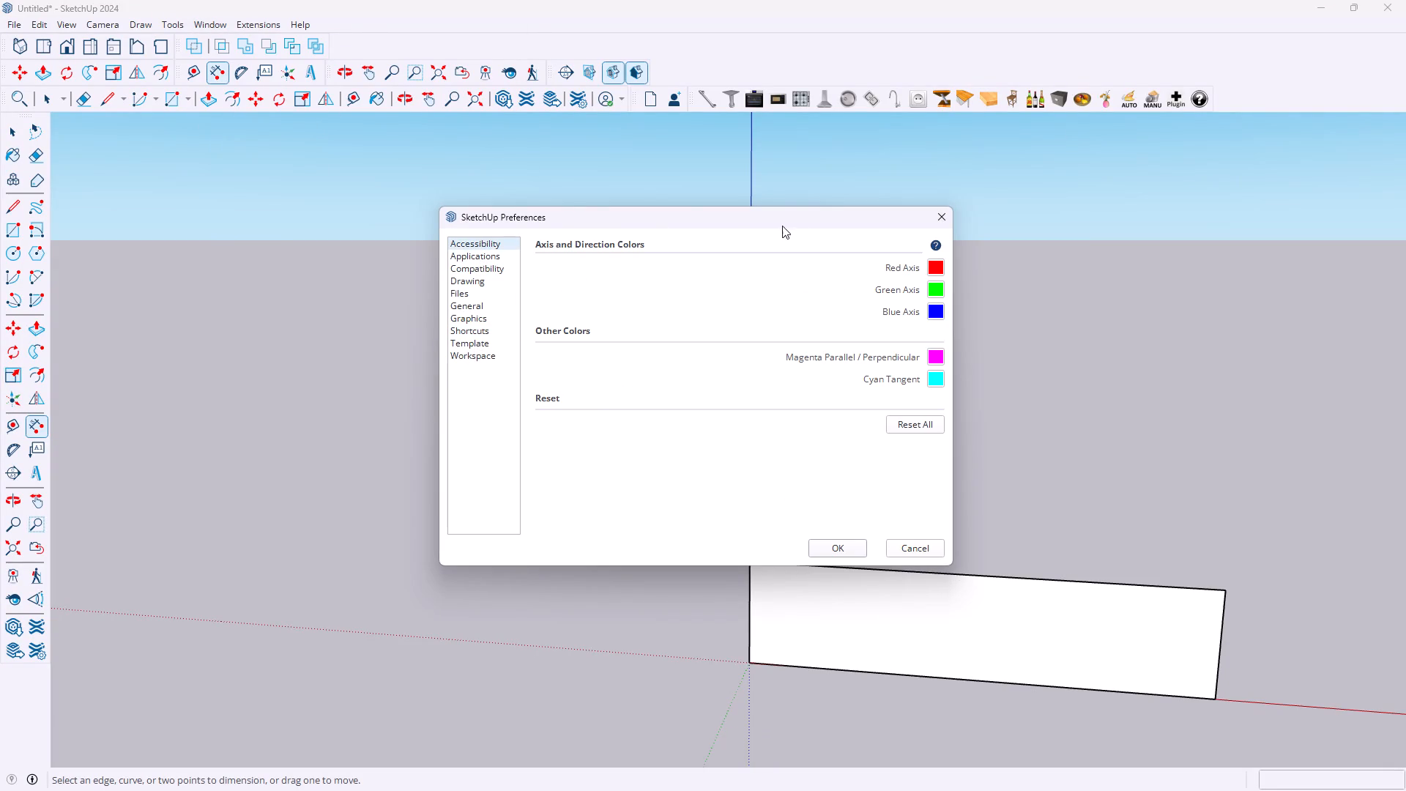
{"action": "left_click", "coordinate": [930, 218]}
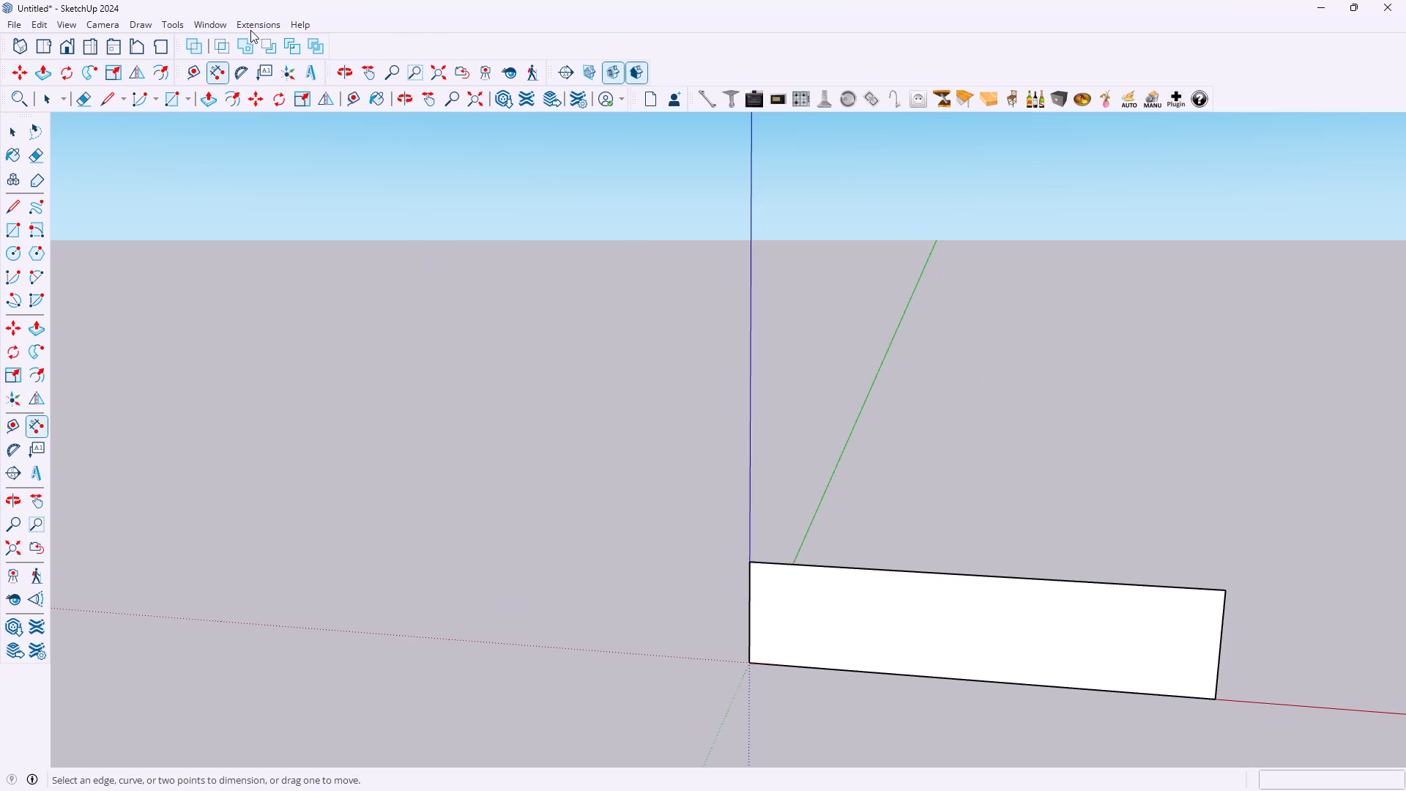
Set the model's length display precision to 1/2" in the units settings, keeping the Architectural format.
{"action": "left_click", "coordinate": [212, 30]}
{"action": "left_click", "coordinate": [226, 100]}
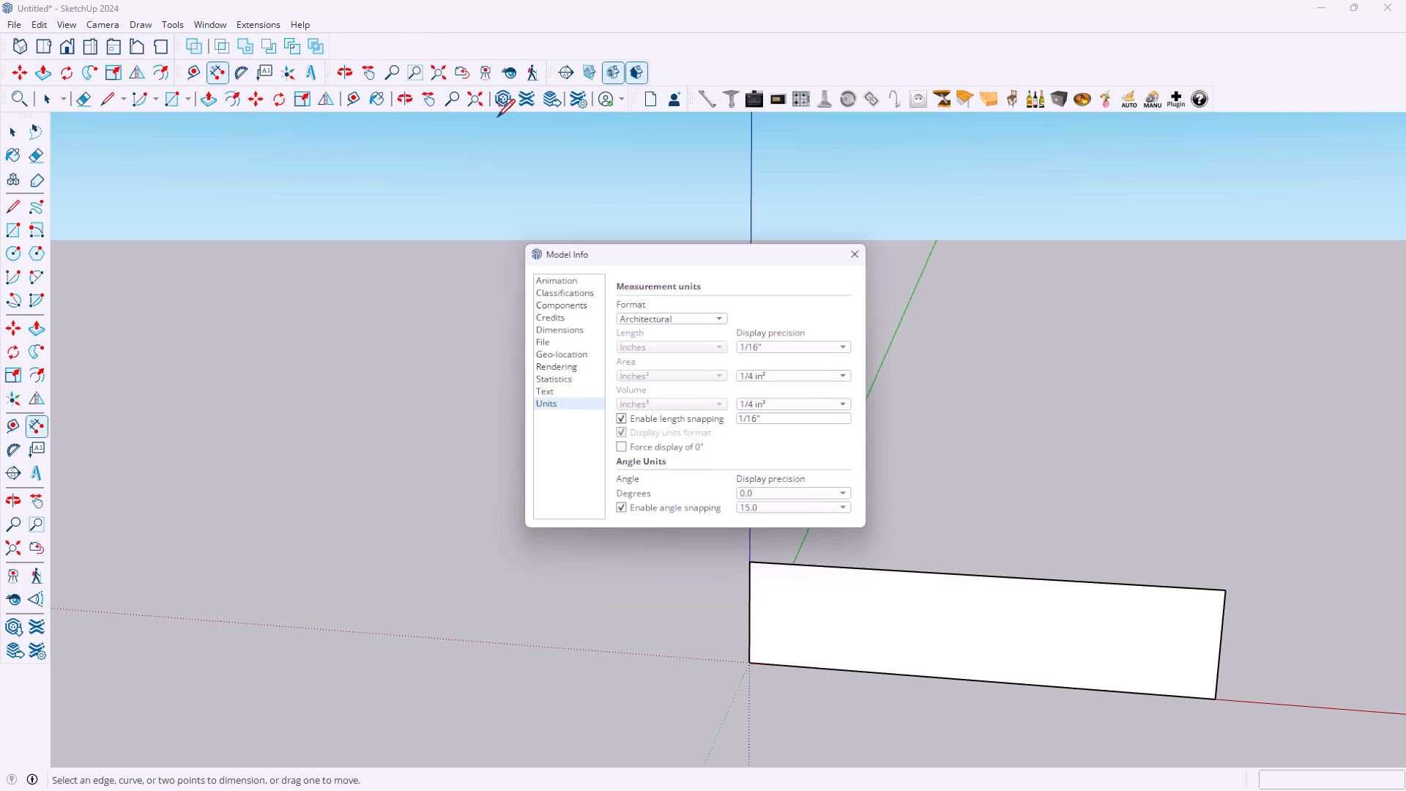
{"action": "left_click", "coordinate": [764, 341]}
{"action": "left_click", "coordinate": [764, 319]}
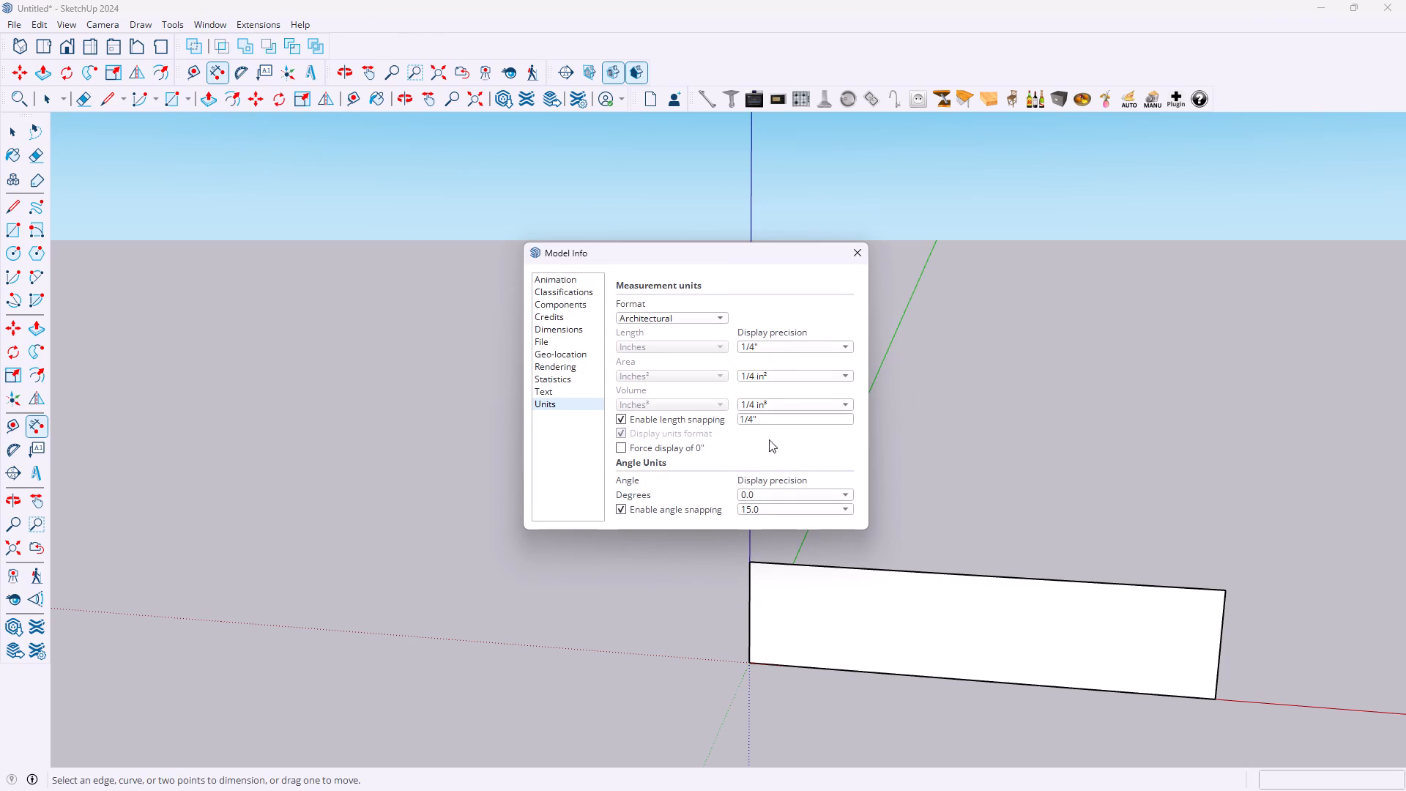
{"action": "left_click", "coordinate": [767, 407]}
{"action": "left_click", "coordinate": [708, 396]}
{"action": "left_click", "coordinate": [787, 348]}
{"action": "left_click", "coordinate": [785, 338]}
{"action": "left_click", "coordinate": [847, 259]}
Measure the rectangle's top edge from corner to corner with the Dimension tool, without placing the dimension.
{"action": "left_click", "coordinate": [39, 431]}
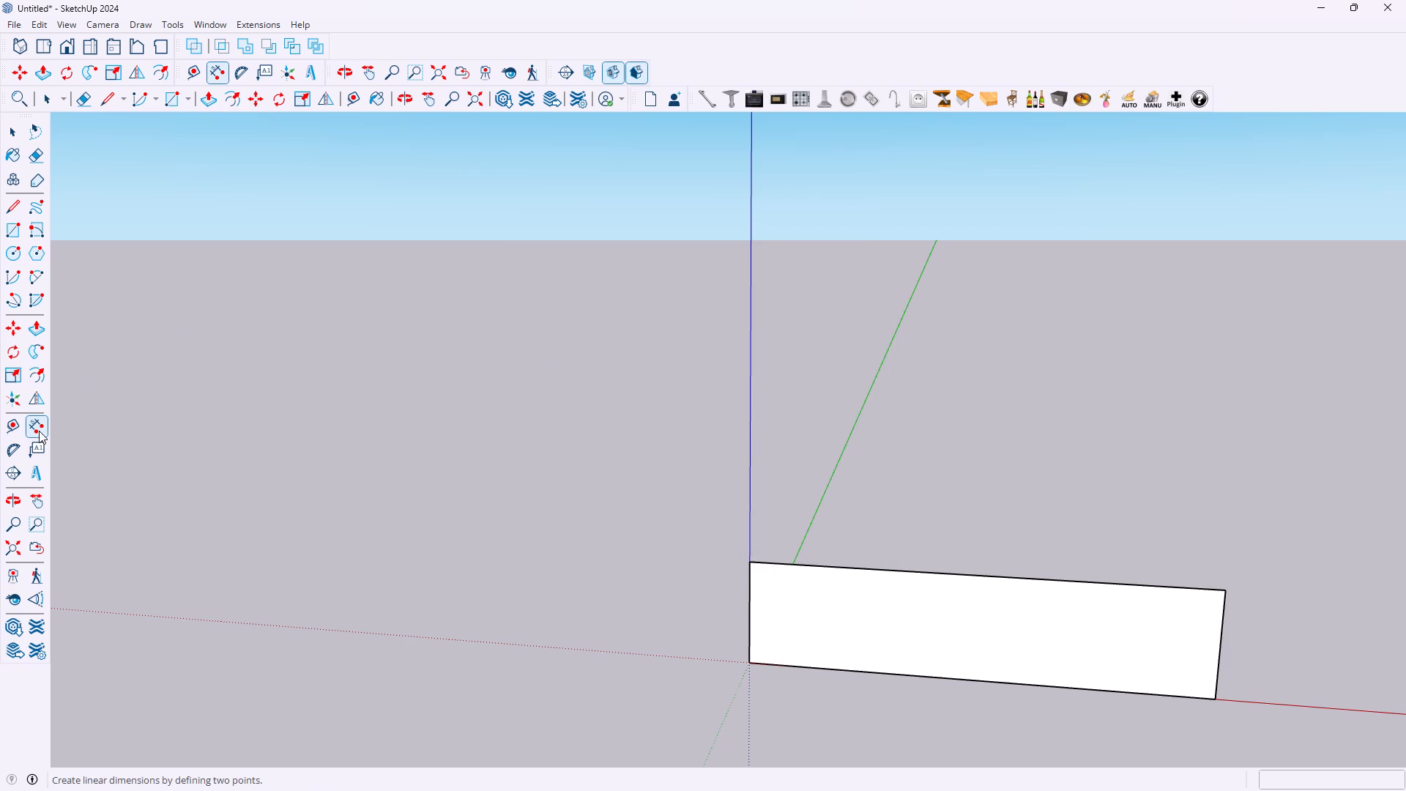
{"action": "left_click", "coordinate": [750, 556]}
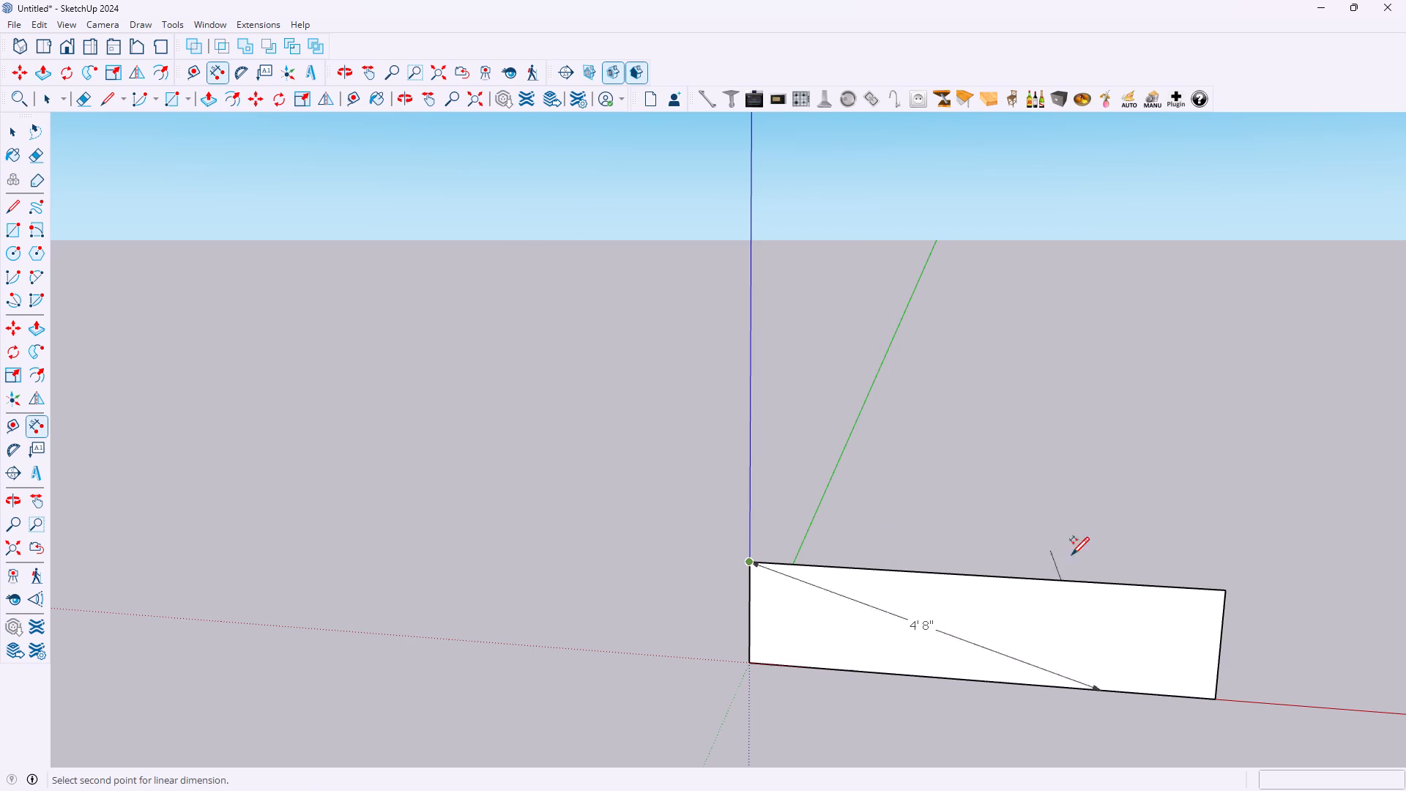
{"action": "left_click", "coordinate": [1223, 590]}
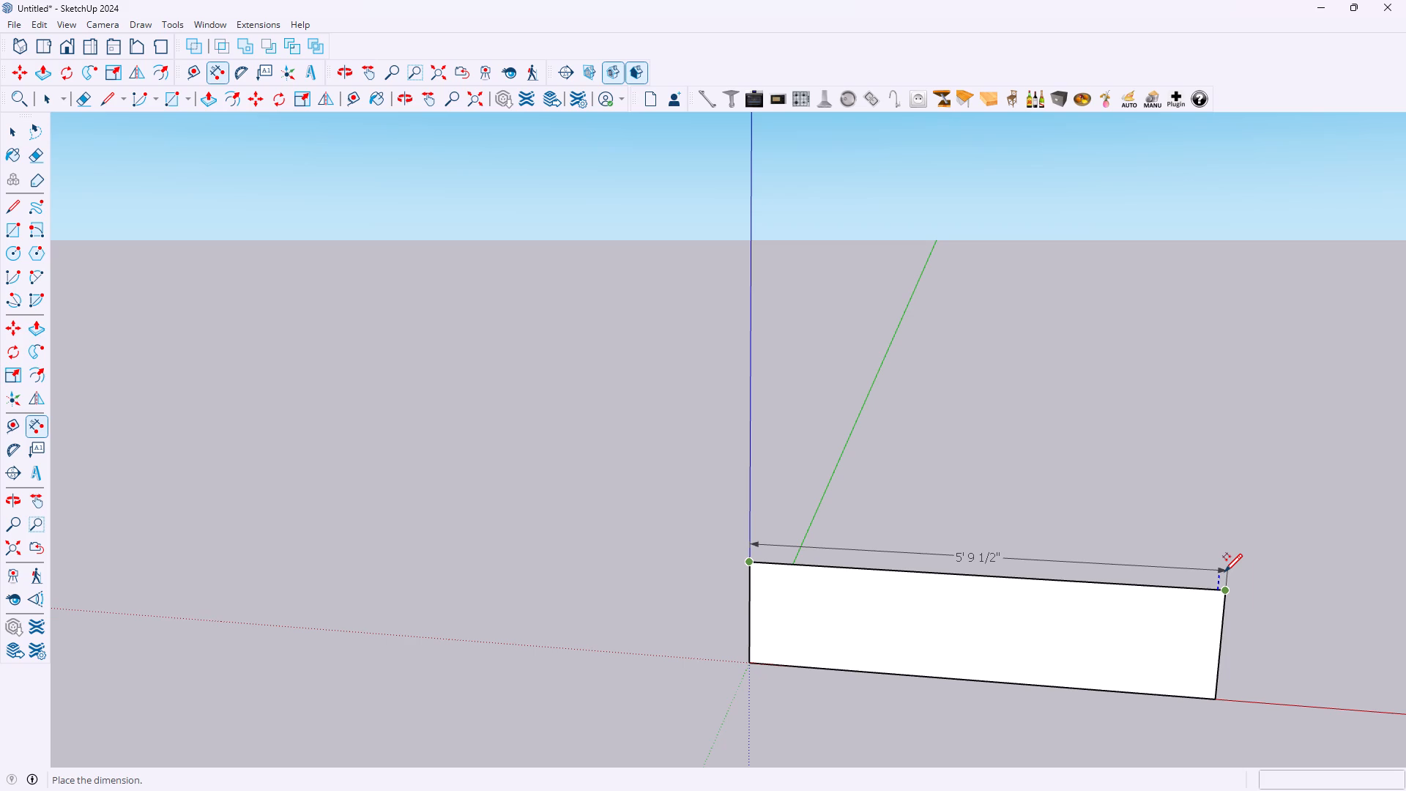
{"action": "key", "text": "Escape"}
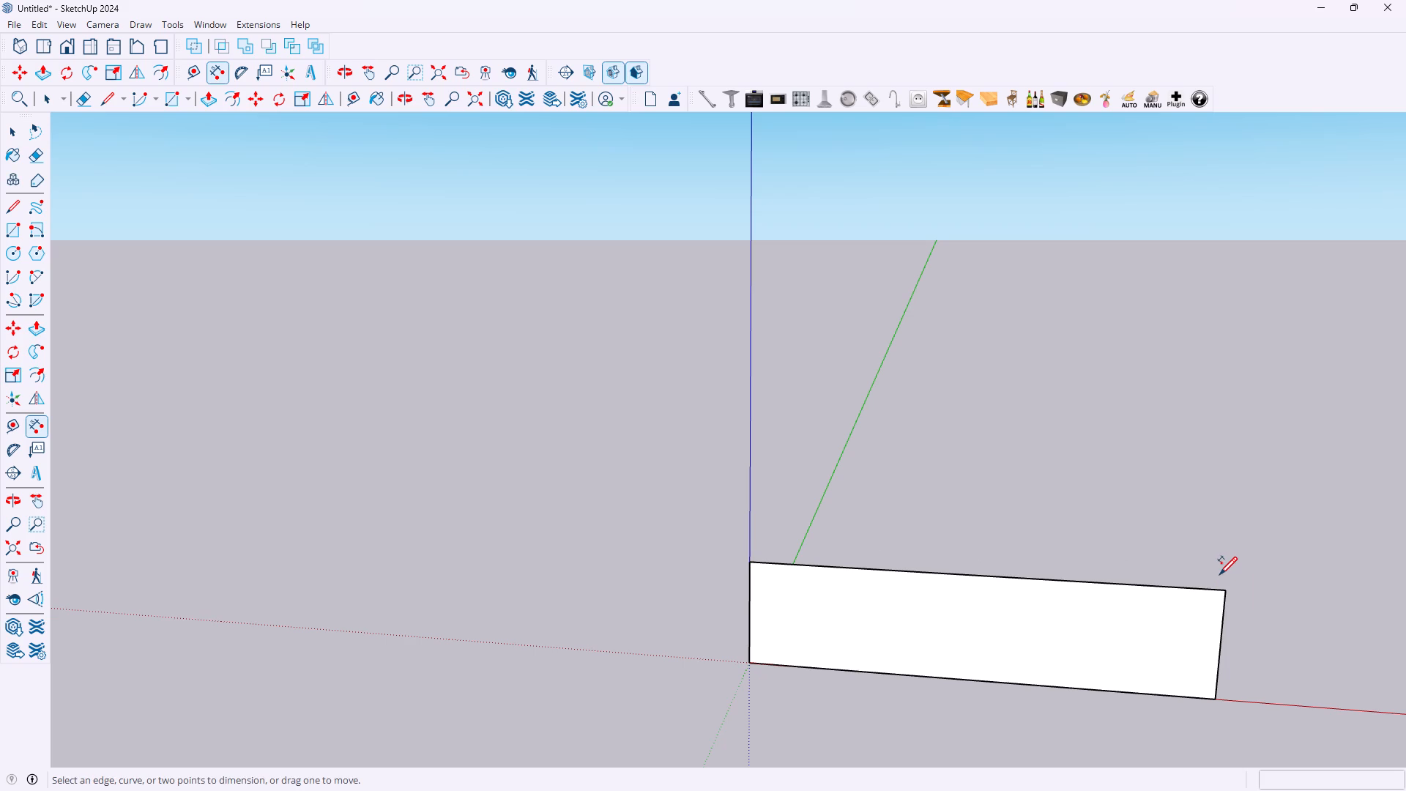
Undo the existing rectangle and redraw it from the origin at 68 by 16 inches, upright and locked to the red-blue plane.
{"action": "key", "text": "ctrl+z"}
{"action": "key", "text": "r"}
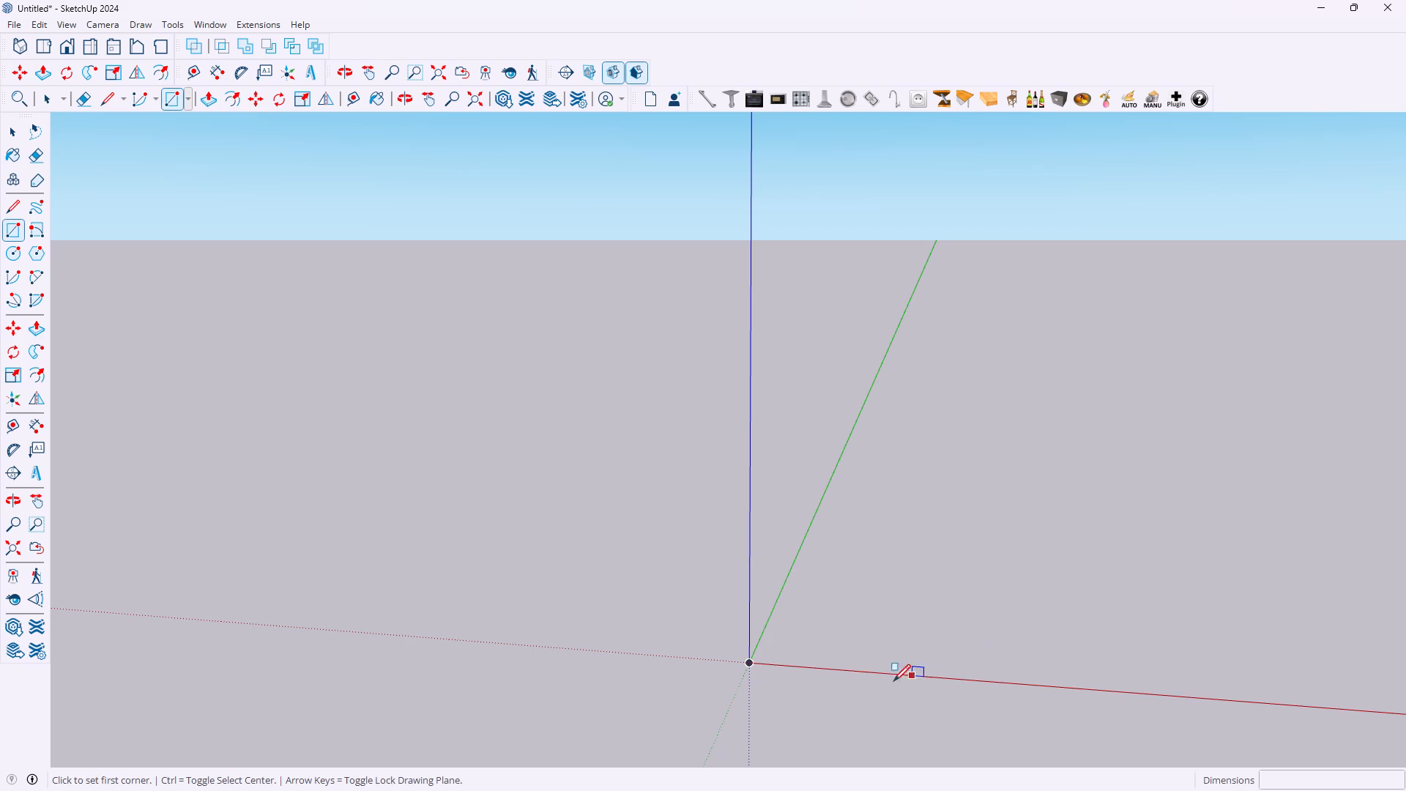
{"action": "left_click", "coordinate": [751, 661]}
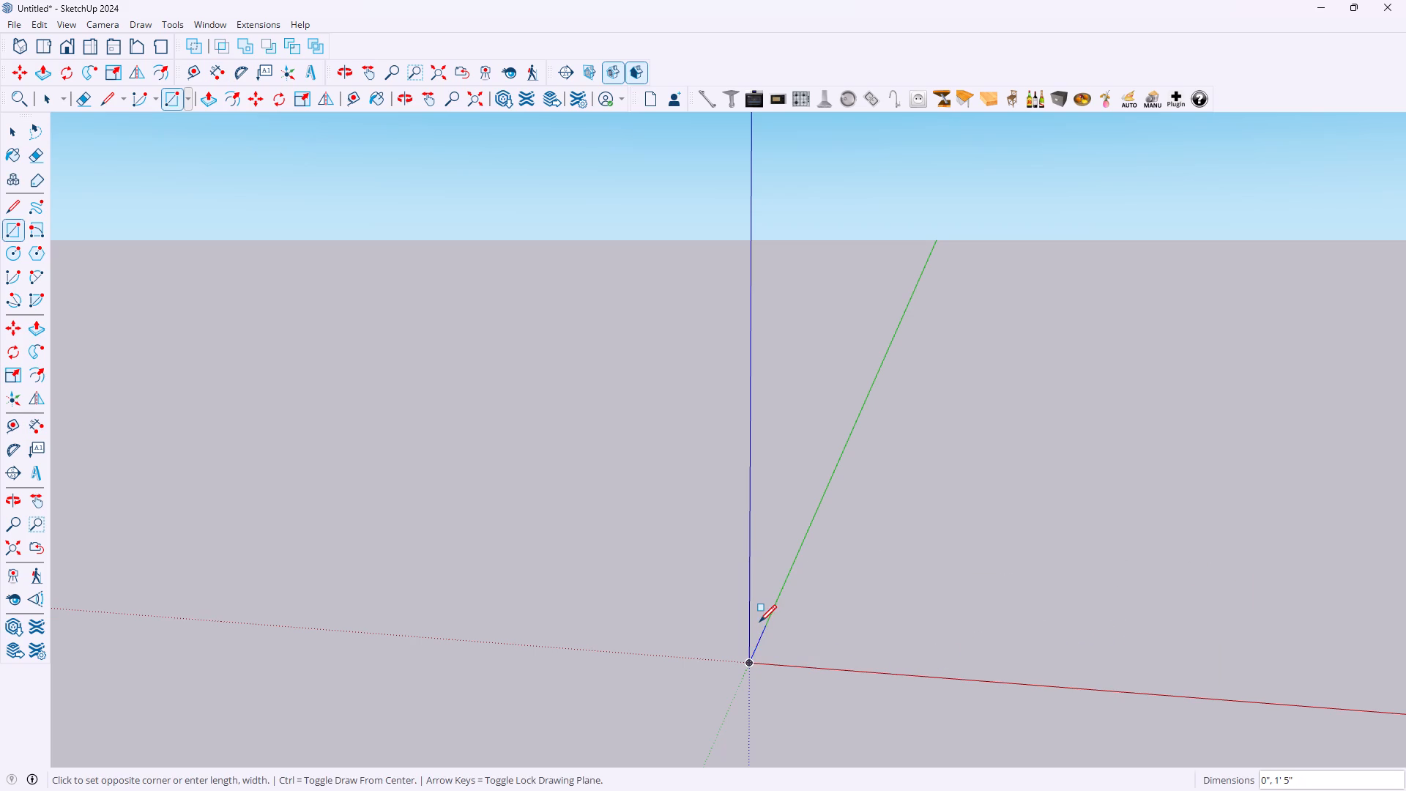
{"action": "key", "text": "Left"}
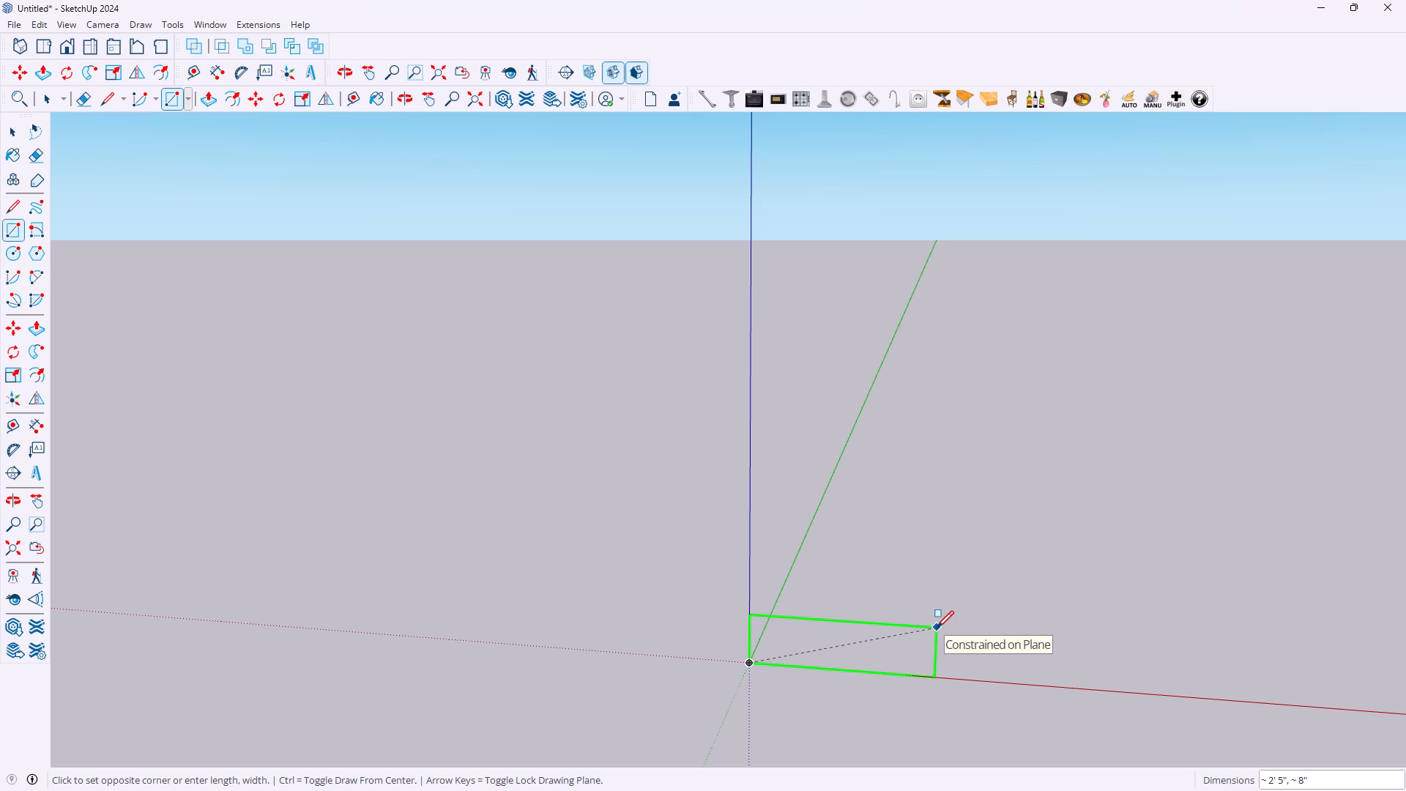
{"action": "type", "text": "68"}
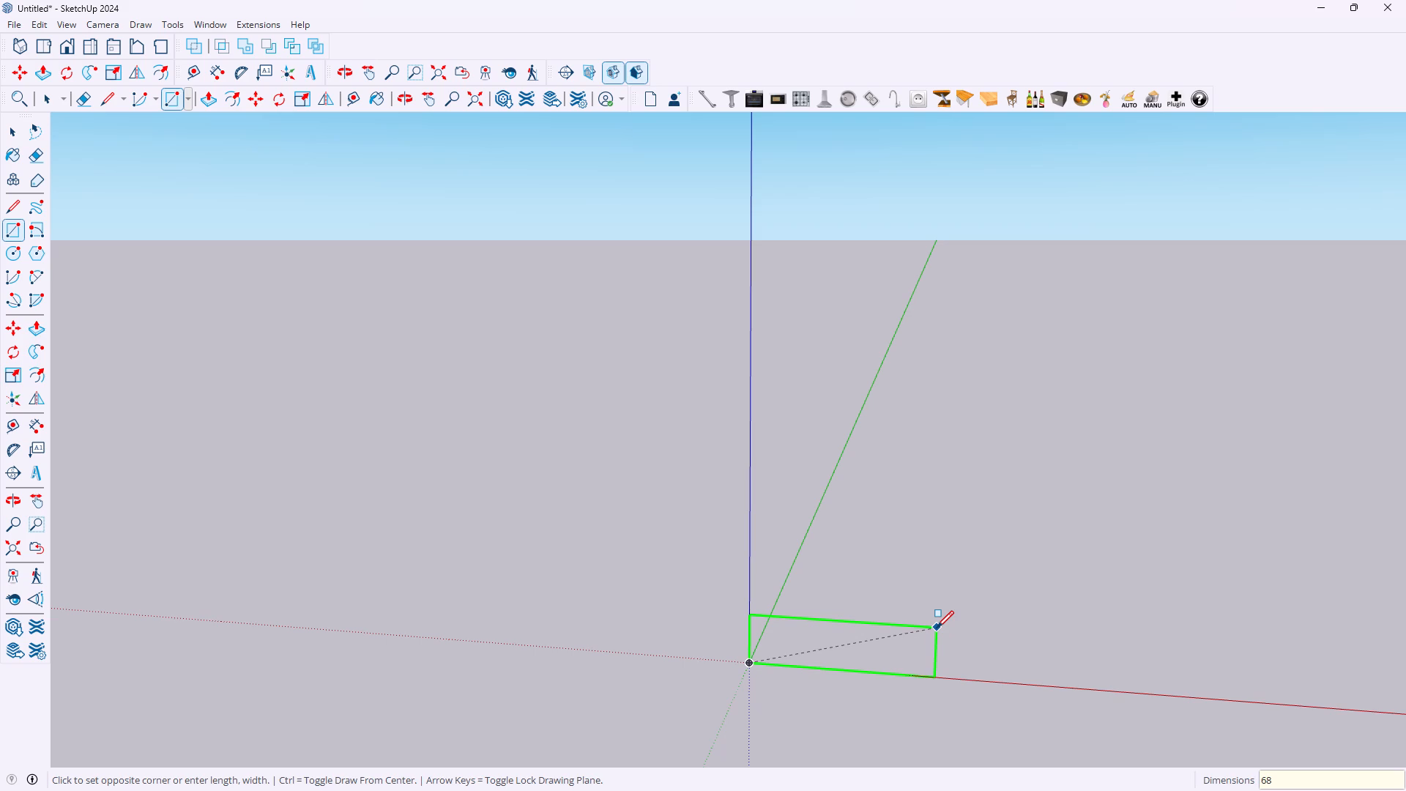
{"action": "key", "text": "comma"}
{"action": "type", "text": "16"}
{"action": "key", "text": "Return"}
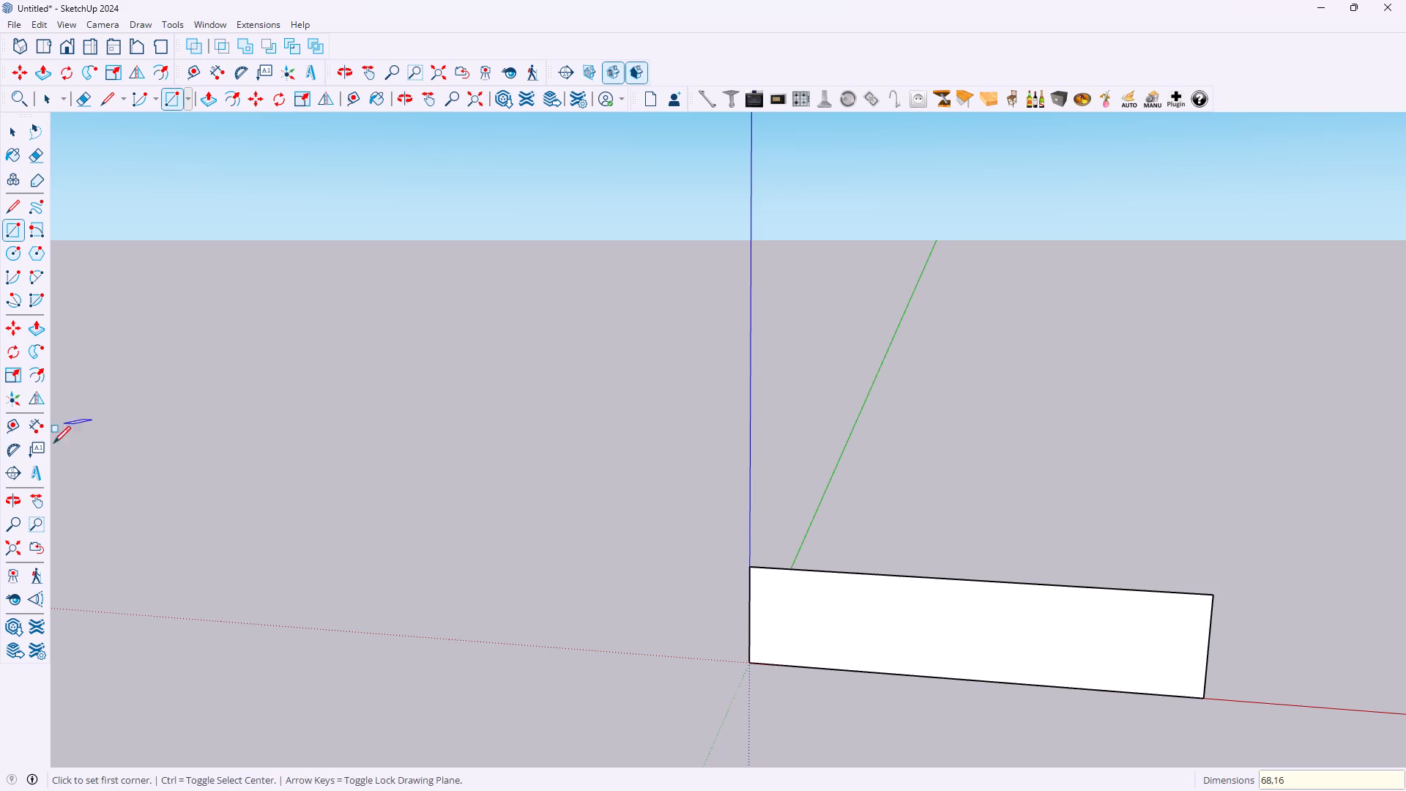
Measure the rectangle's top edge and its vertical edge at the origin with the Dimension tool, without placing either dimension.
{"action": "left_click", "coordinate": [36, 428]}
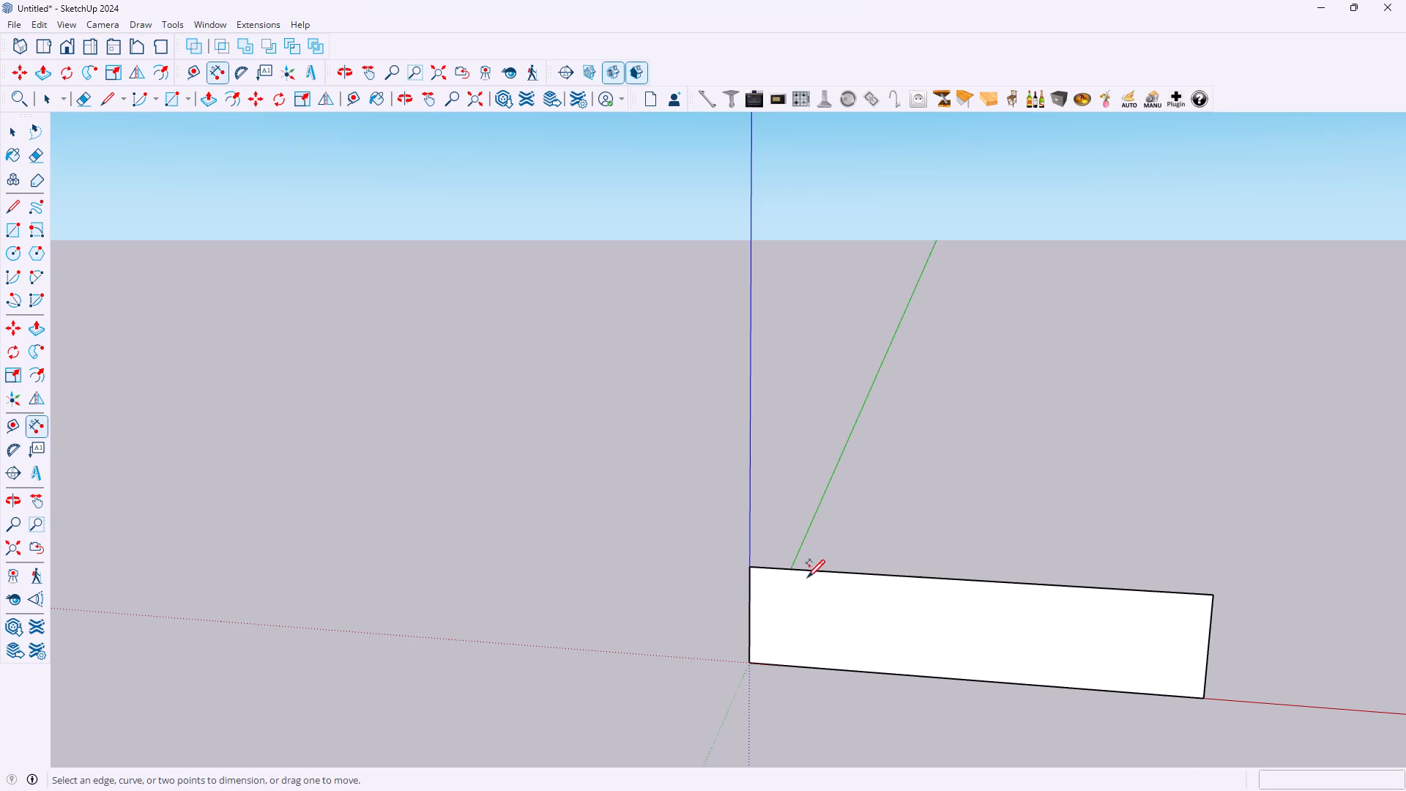
{"action": "left_click", "coordinate": [761, 568]}
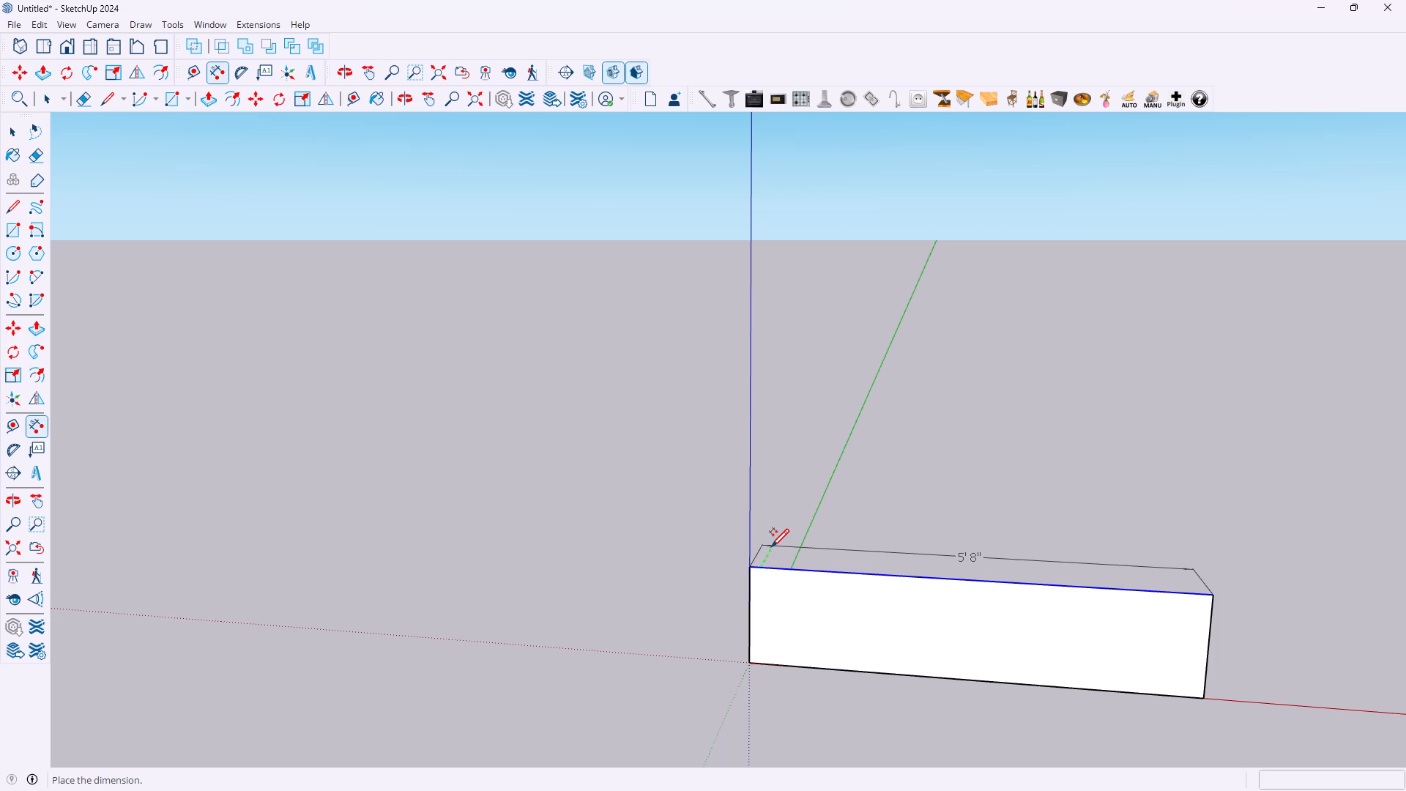
{"action": "key", "text": "space"}
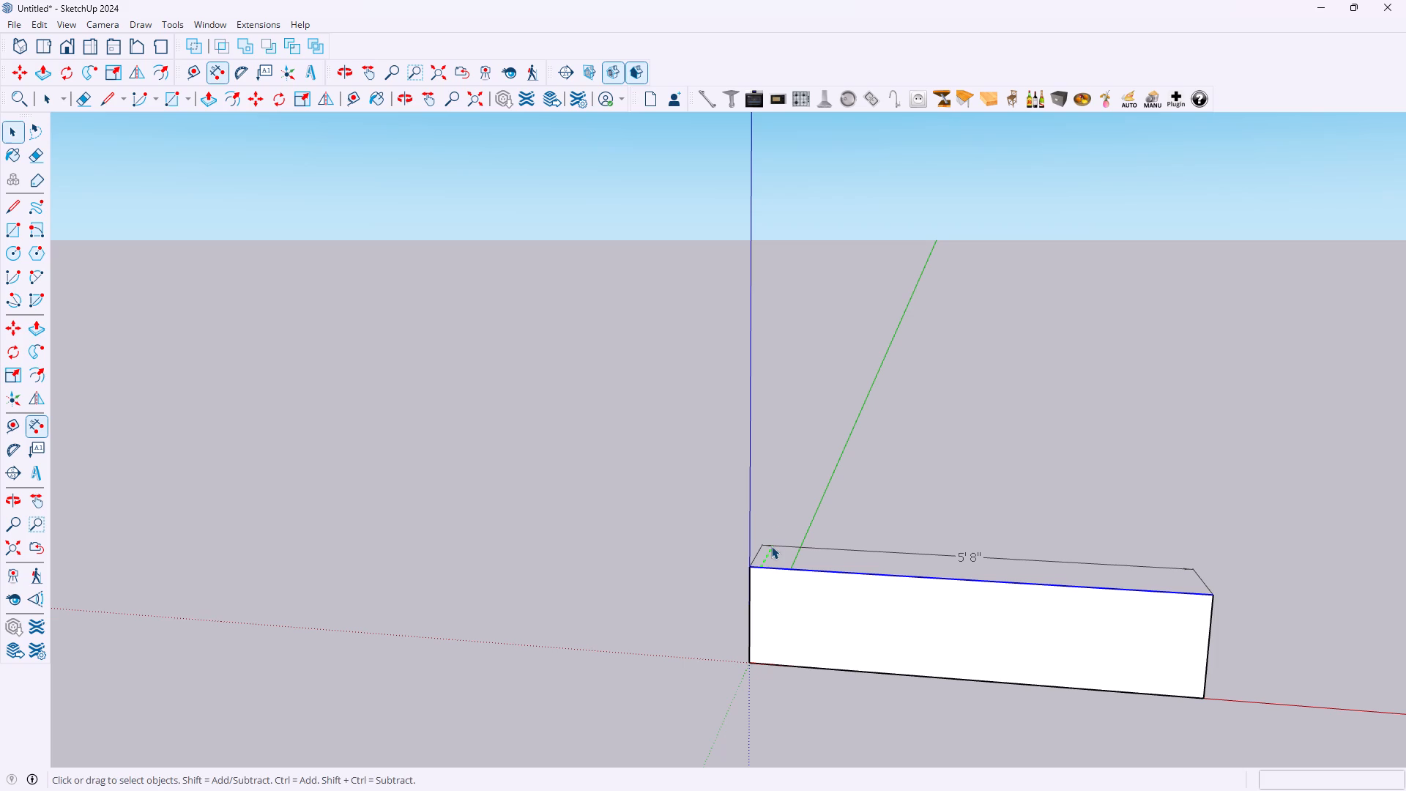
{"action": "scroll", "coordinate": [917, 564], "scroll_direction": "down", "scroll_amount": 2}
{"action": "scroll", "coordinate": [942, 566], "scroll_direction": "up", "scroll_amount": 1}
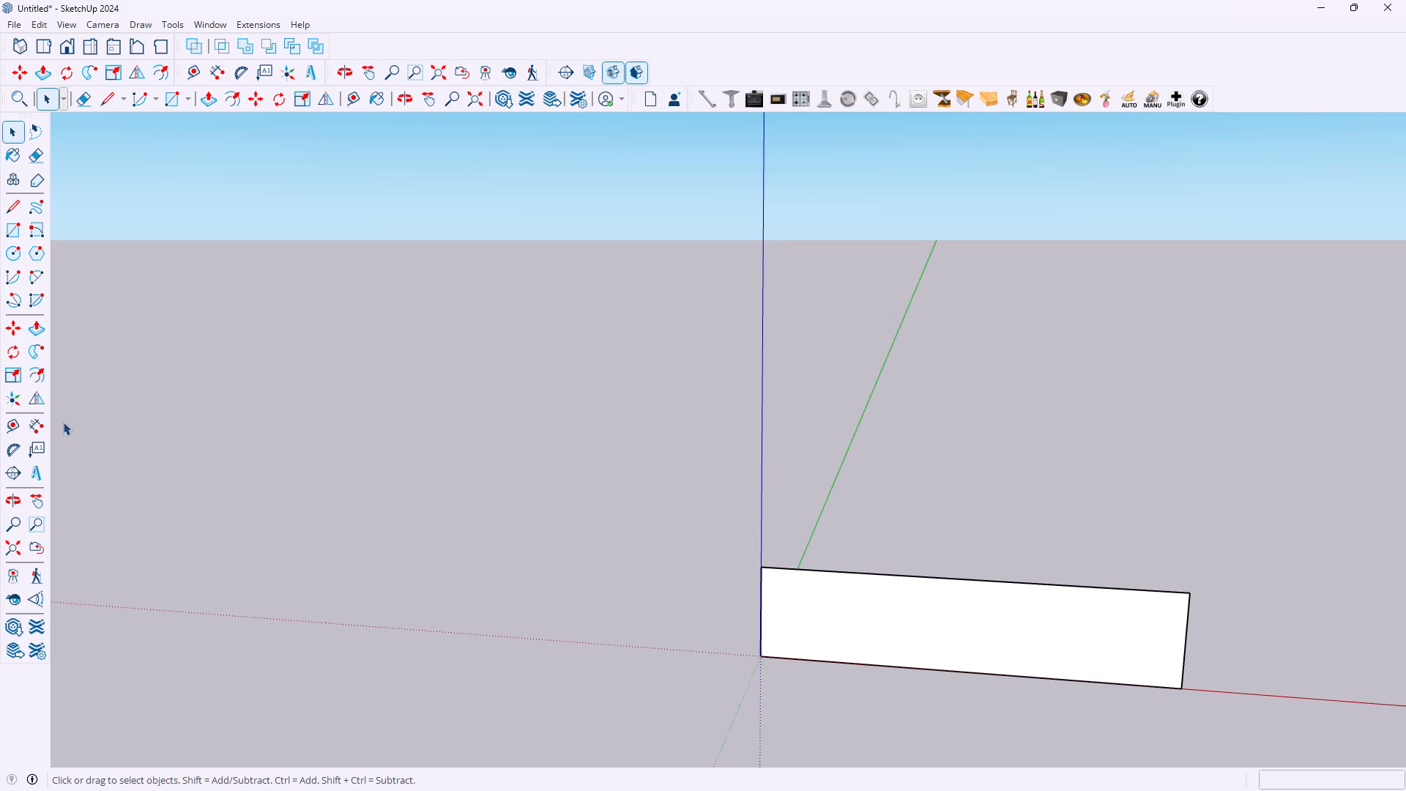
{"action": "left_click", "coordinate": [39, 423]}
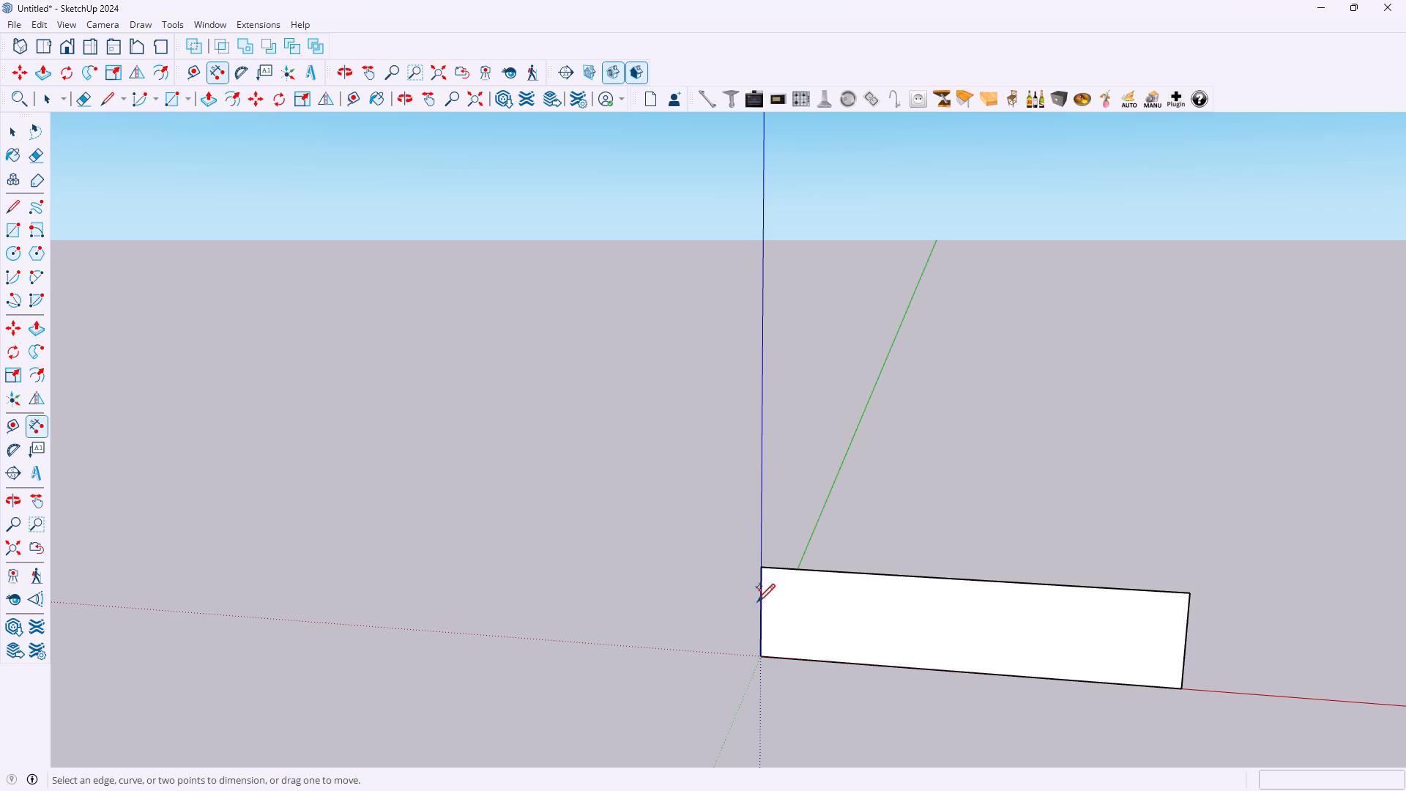
{"action": "left_click", "coordinate": [759, 601]}
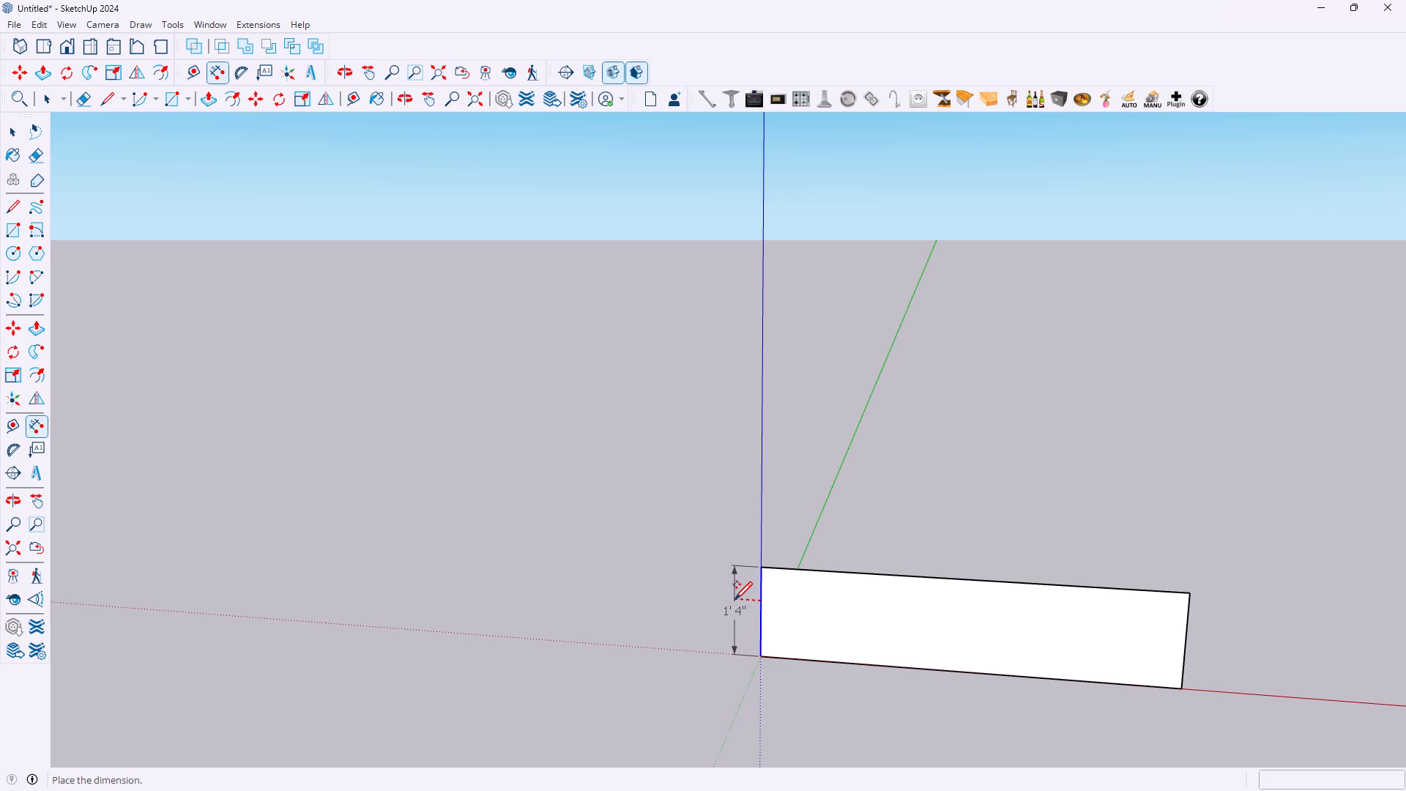
{"action": "scroll", "coordinate": [734, 601], "scroll_direction": "up", "scroll_amount": 1}
{"action": "key", "text": "space"}
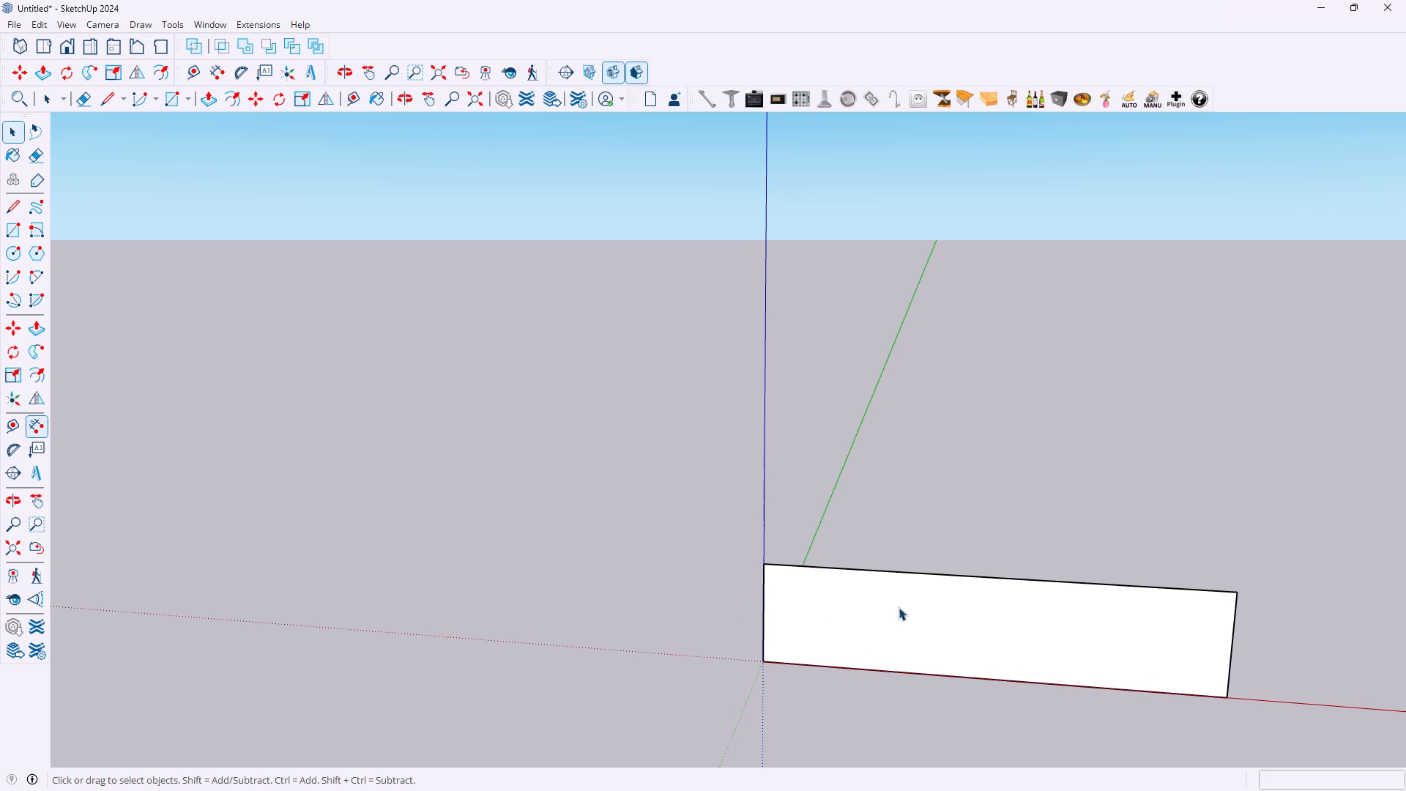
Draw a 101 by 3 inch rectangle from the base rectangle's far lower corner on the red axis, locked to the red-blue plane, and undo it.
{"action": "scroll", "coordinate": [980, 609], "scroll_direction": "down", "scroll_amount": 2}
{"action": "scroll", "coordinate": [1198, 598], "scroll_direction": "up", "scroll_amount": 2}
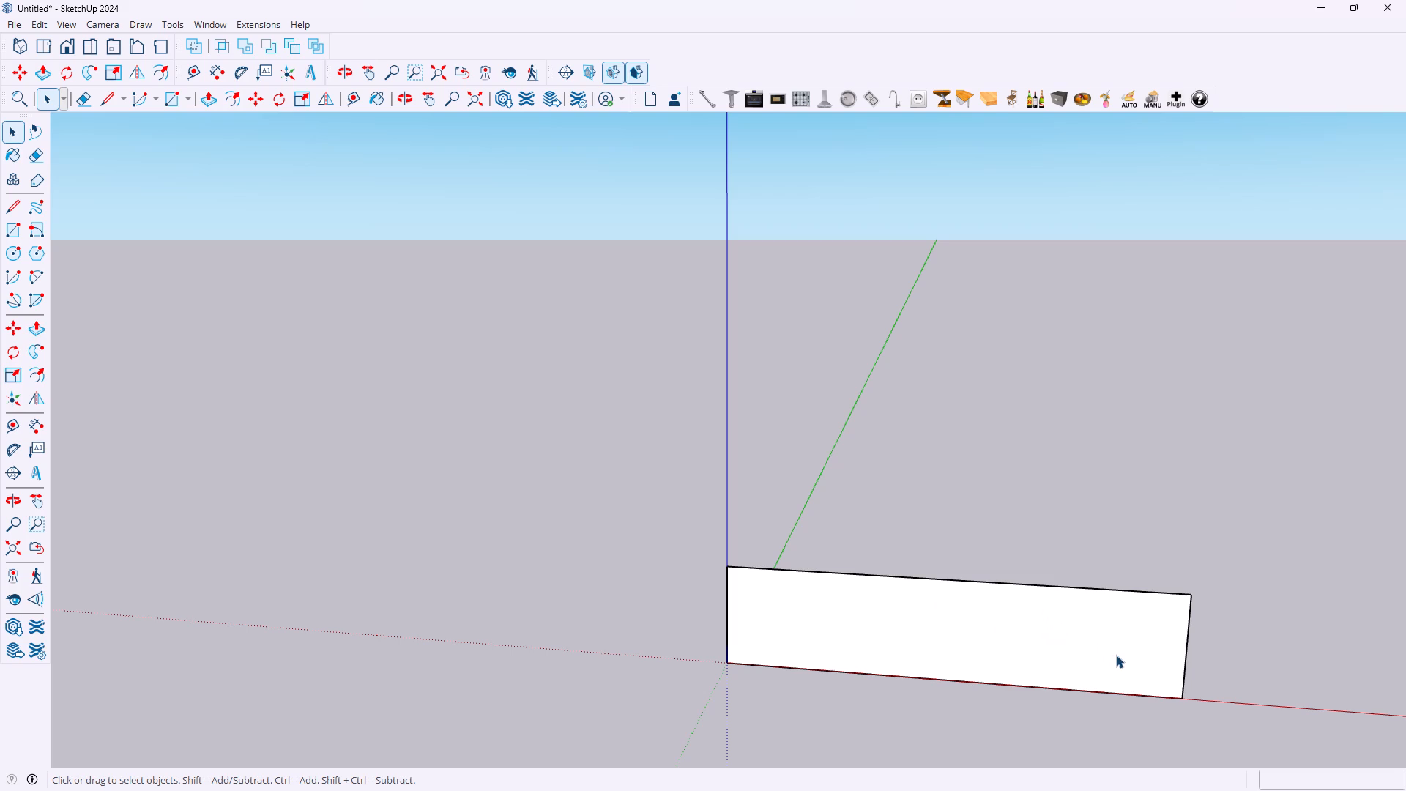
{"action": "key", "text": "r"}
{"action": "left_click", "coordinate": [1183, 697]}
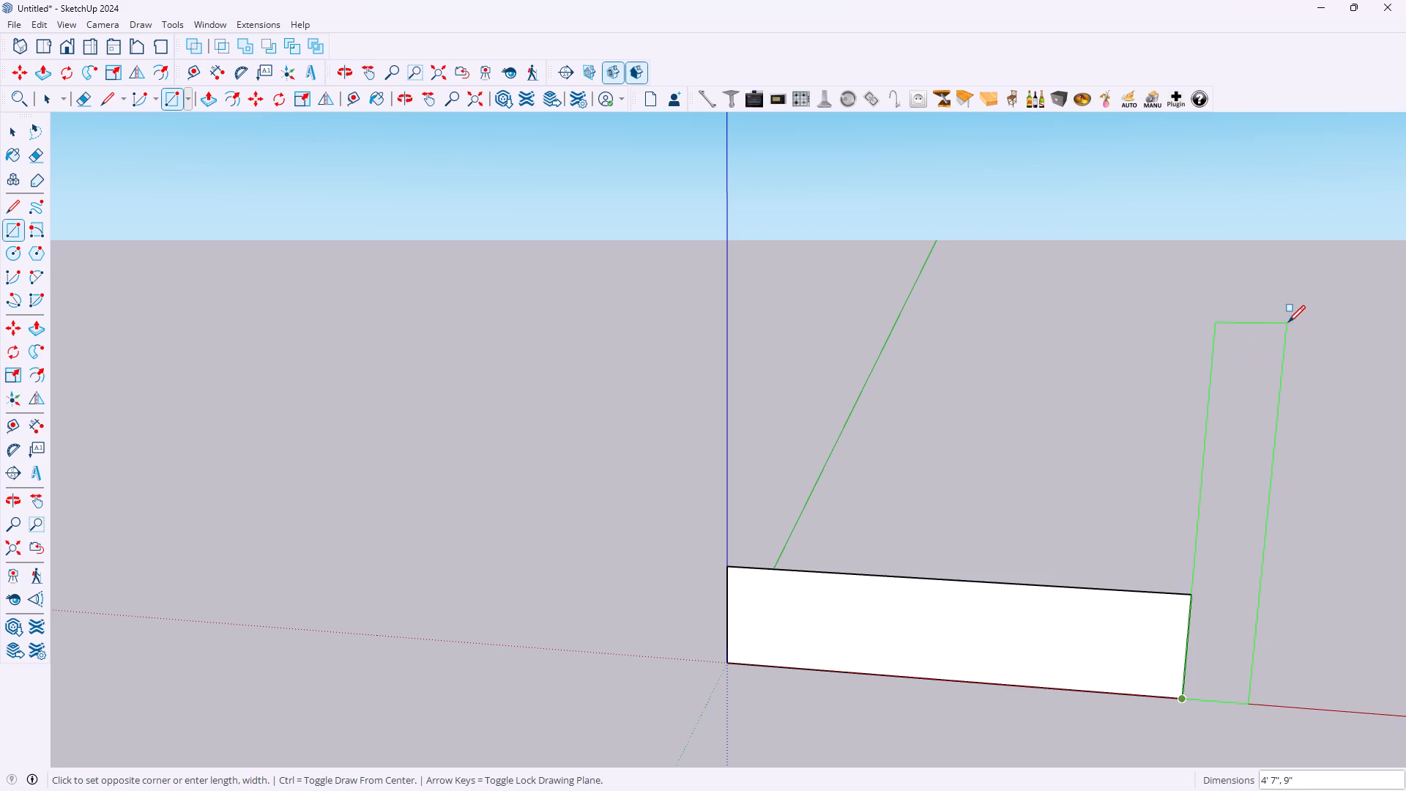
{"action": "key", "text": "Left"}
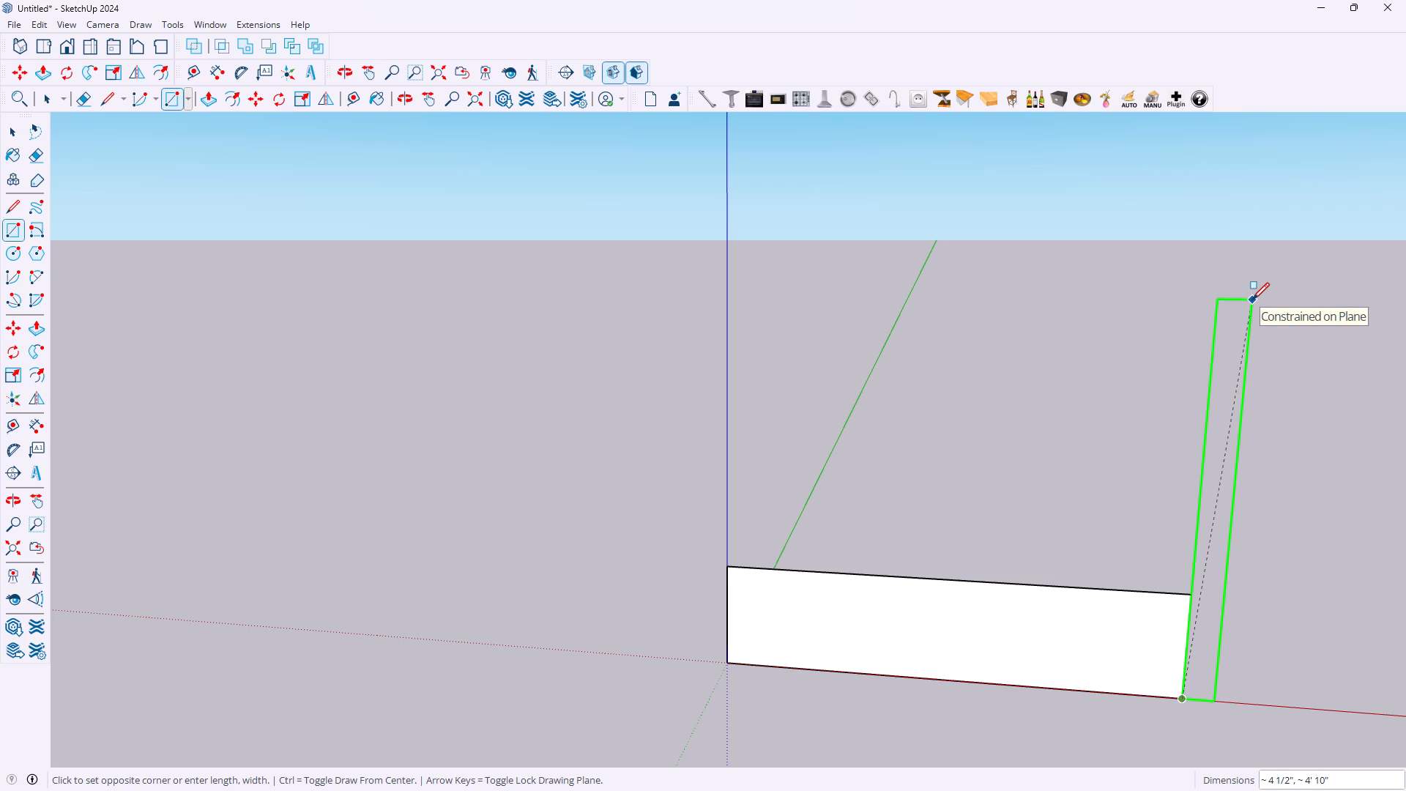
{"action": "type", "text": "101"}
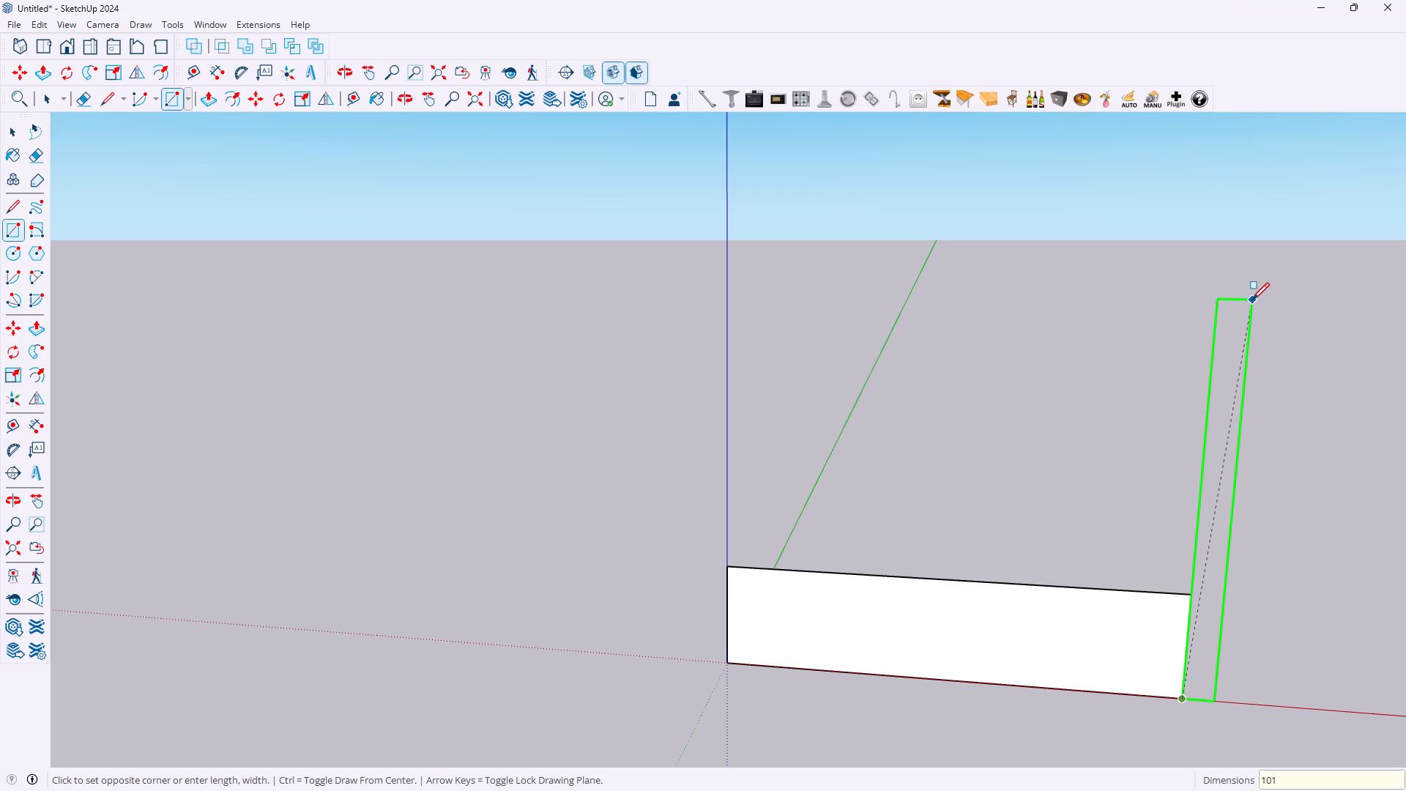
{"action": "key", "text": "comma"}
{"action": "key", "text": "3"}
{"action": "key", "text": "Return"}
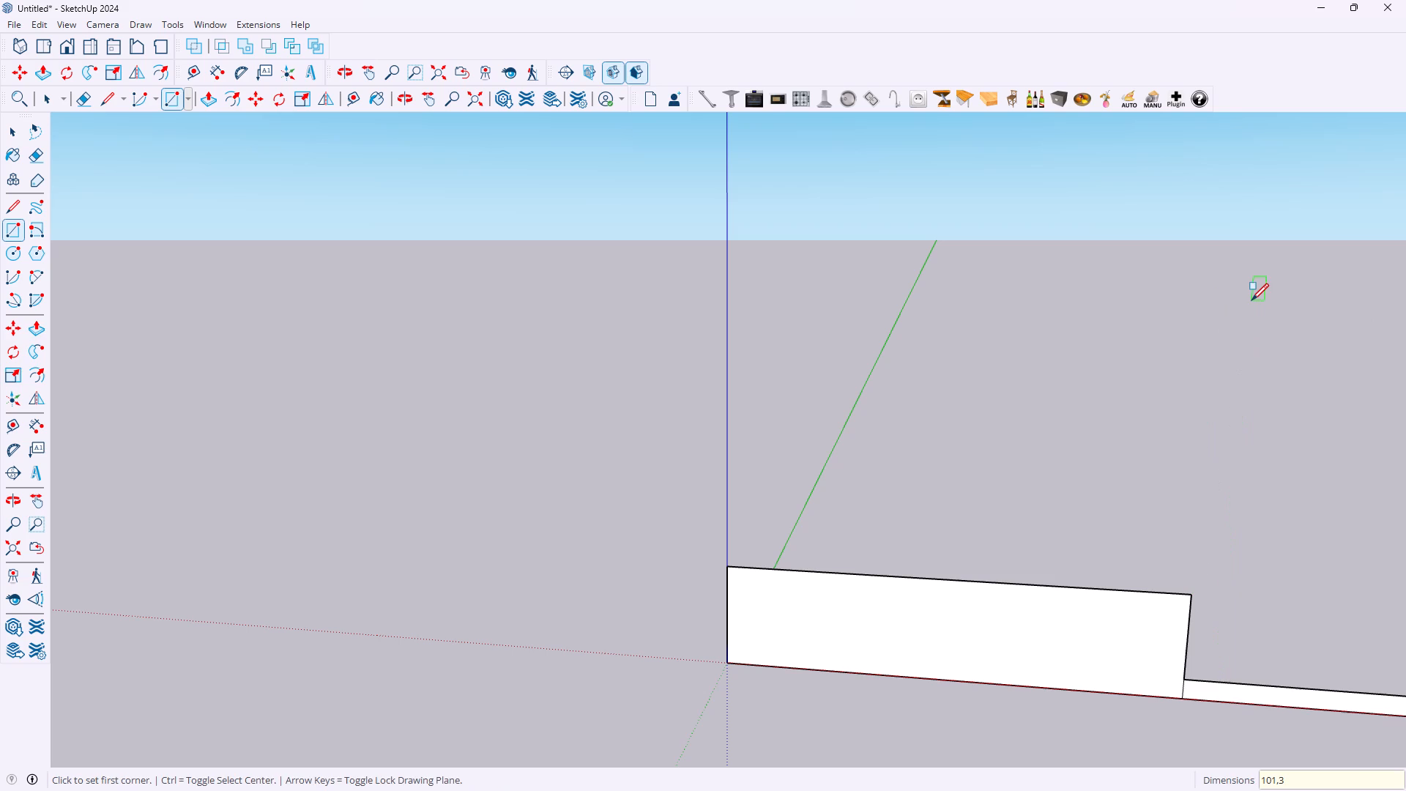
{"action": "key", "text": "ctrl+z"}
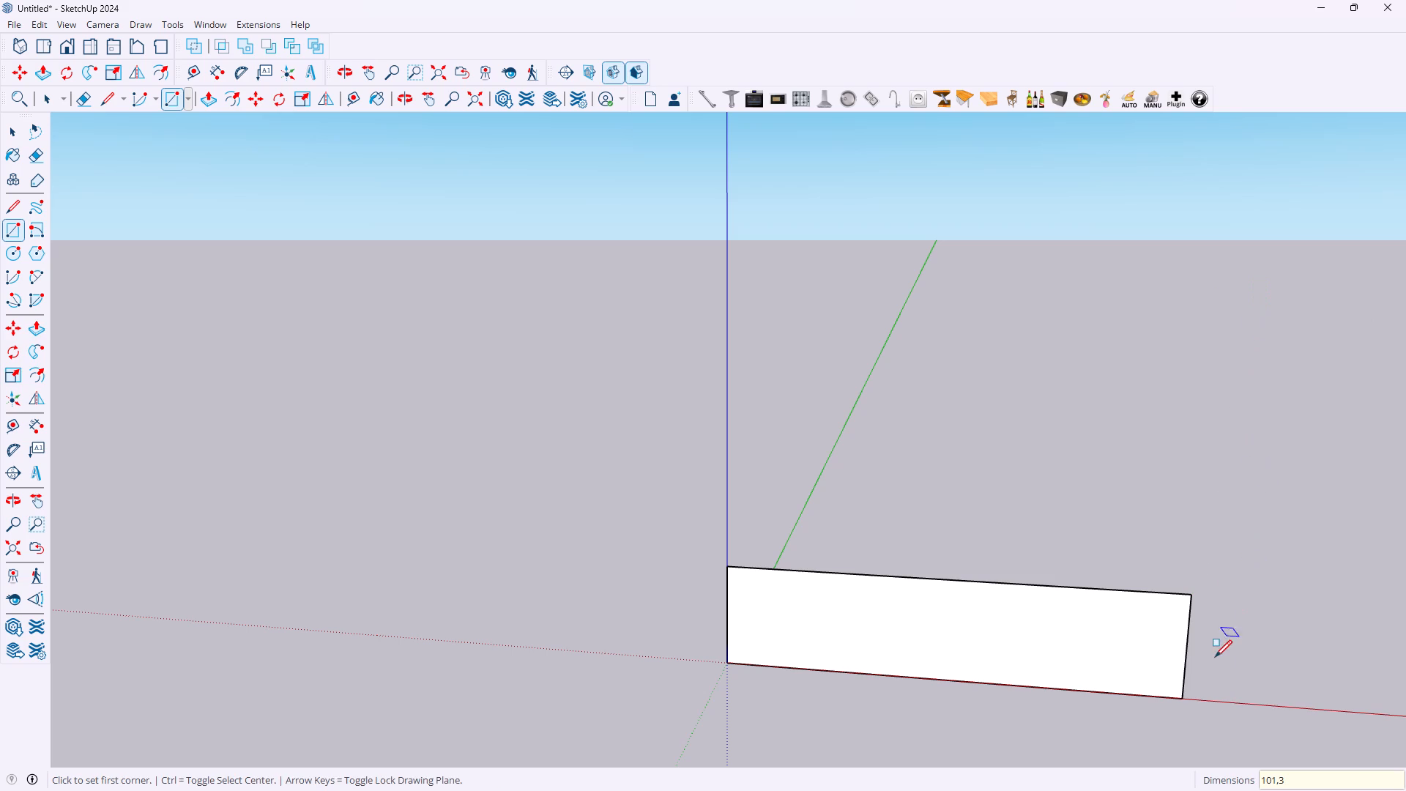
Draw a 3 by 101 inch upright rectangle from the base rectangle's far lower corner, locked to the red-blue plane.
{"action": "left_click", "coordinate": [1183, 699]}
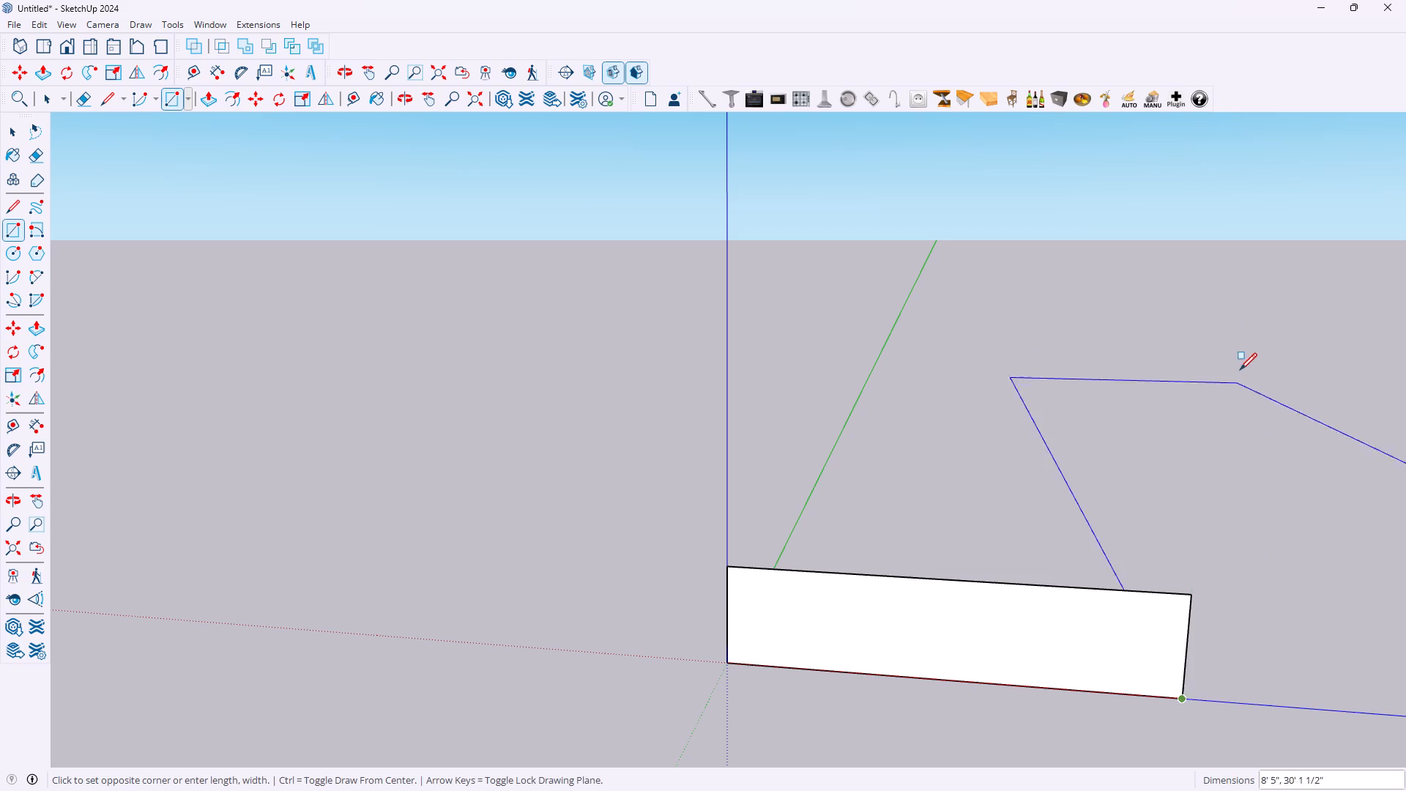
{"action": "key", "text": "Left"}
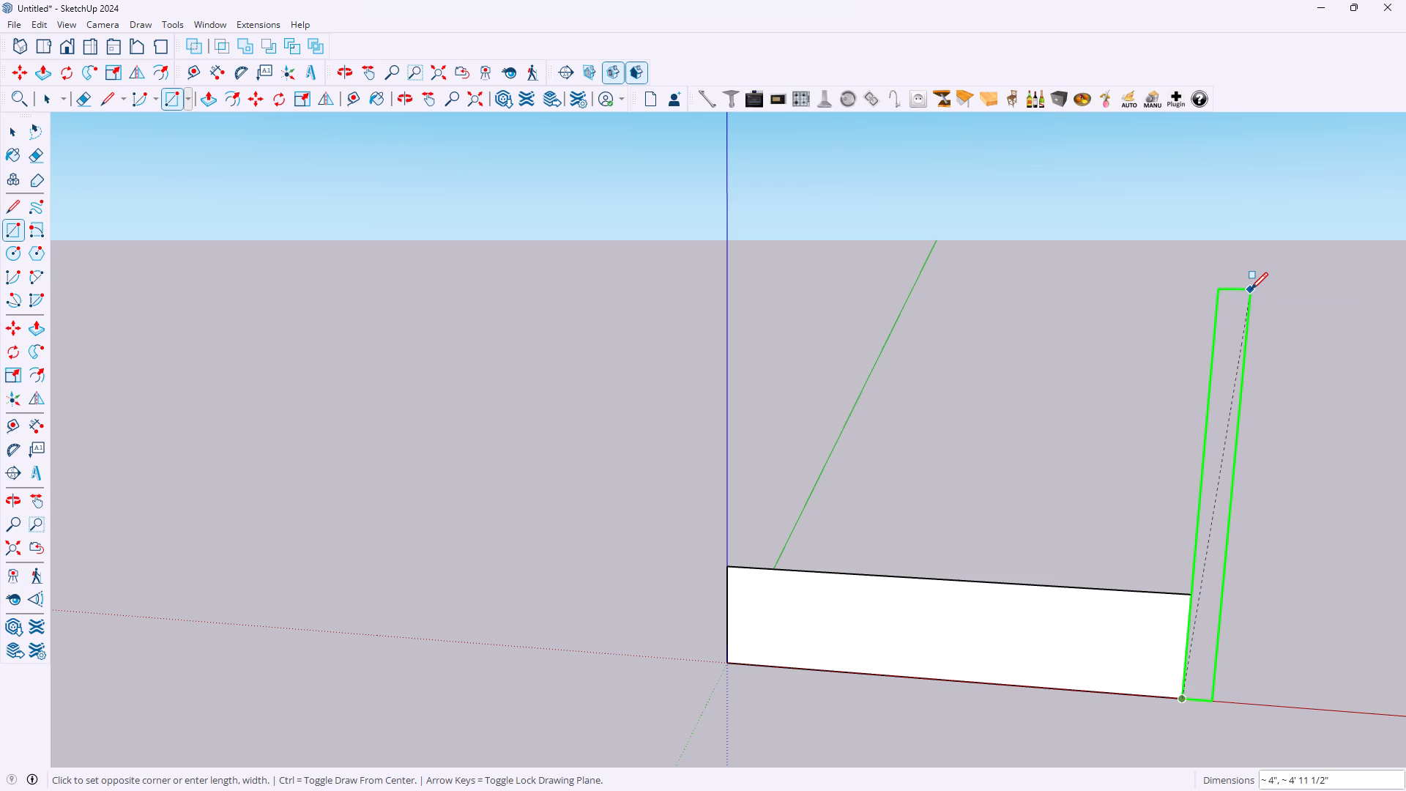
{"action": "key", "text": "3"}
{"action": "key", "text": "comma"}
{"action": "type", "text": "101"}
{"action": "key", "text": "Return"}
Measure the tall rectangle's outer vertical edge and its short bottom edge with the Dimension tool, without placing either dimension.
{"action": "scroll", "coordinate": [1123, 348], "scroll_direction": "down", "scroll_amount": 12}
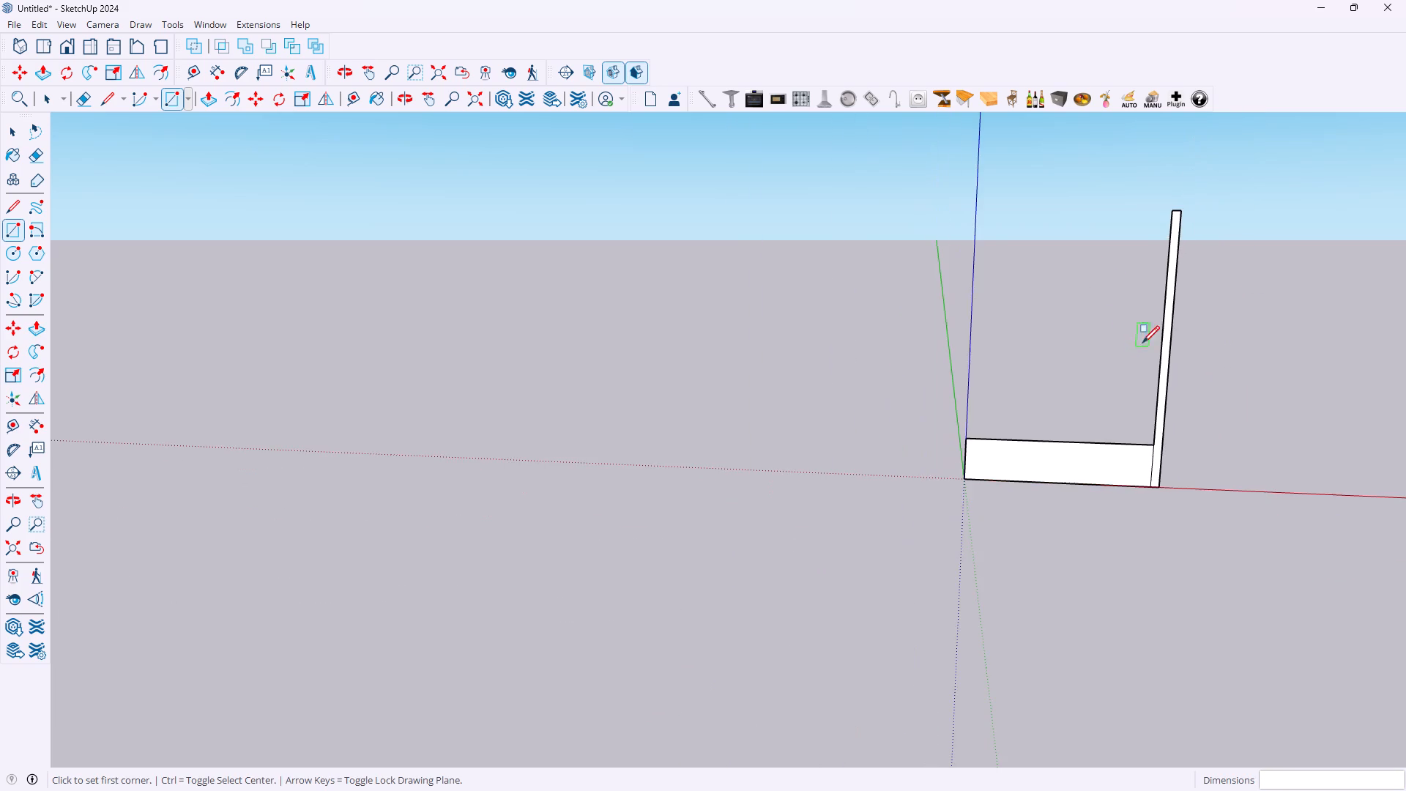
{"action": "scroll", "coordinate": [1151, 293], "scroll_direction": "up", "scroll_amount": 3}
{"action": "scroll", "coordinate": [1210, 313], "scroll_direction": "up", "scroll_amount": 2}
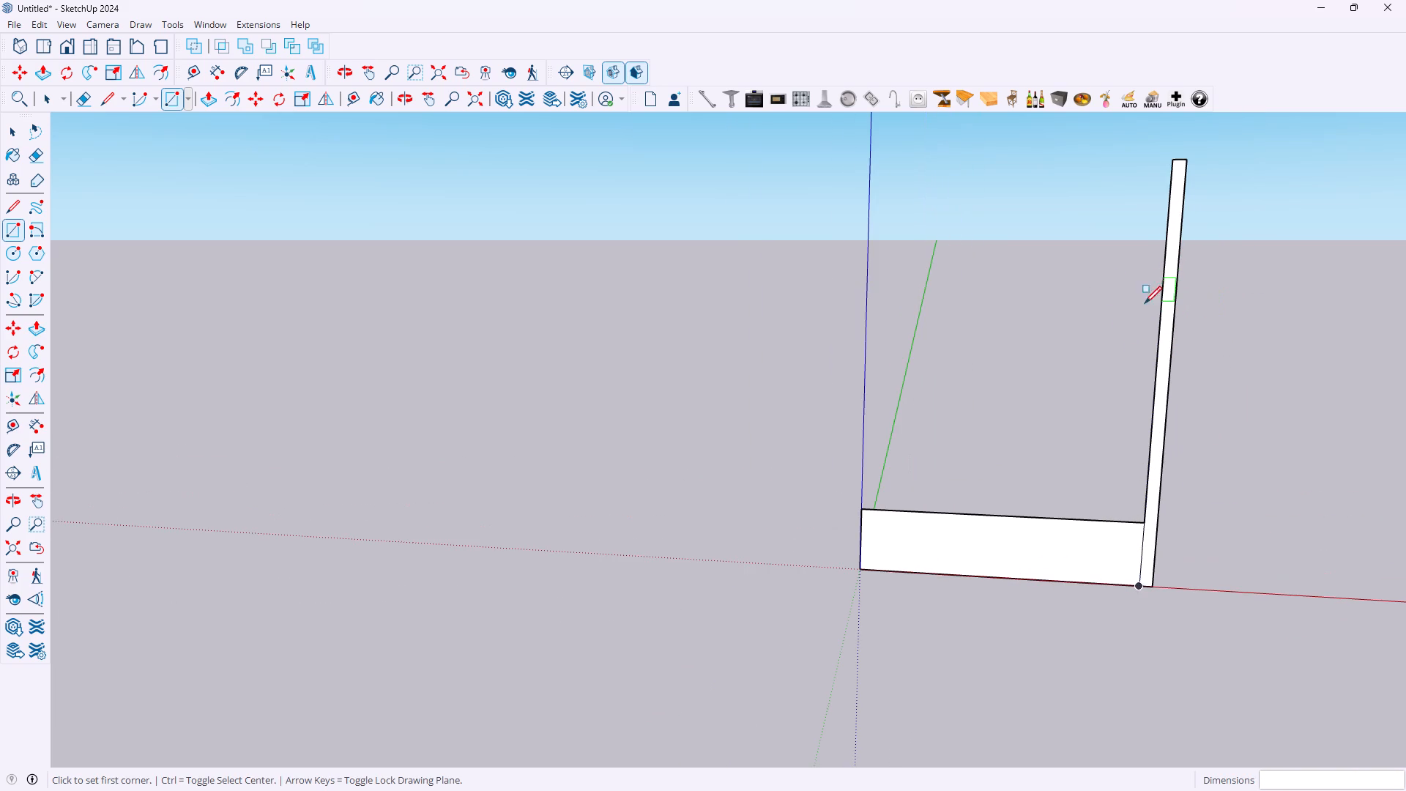
{"action": "left_click", "coordinate": [33, 422]}
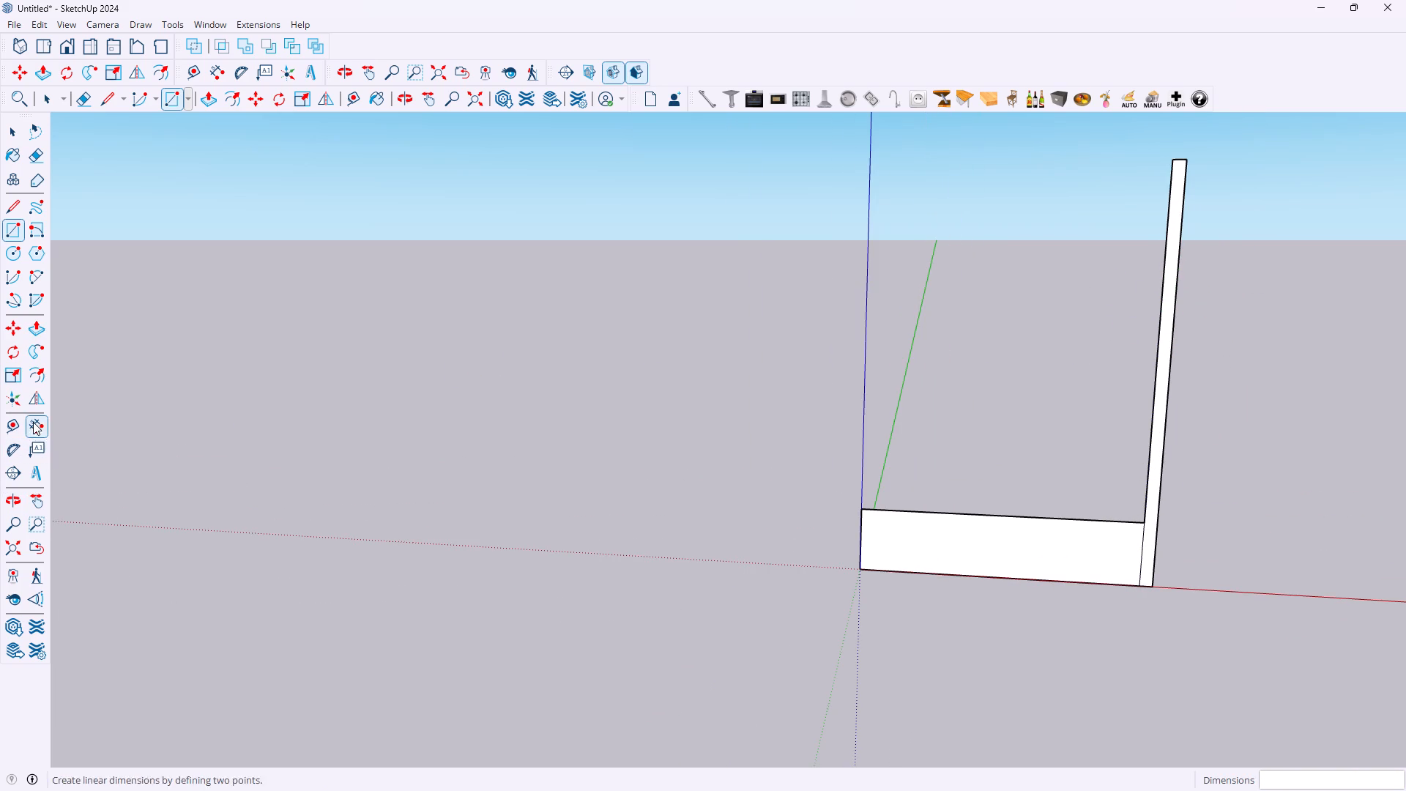
{"action": "left_click", "coordinate": [1165, 429]}
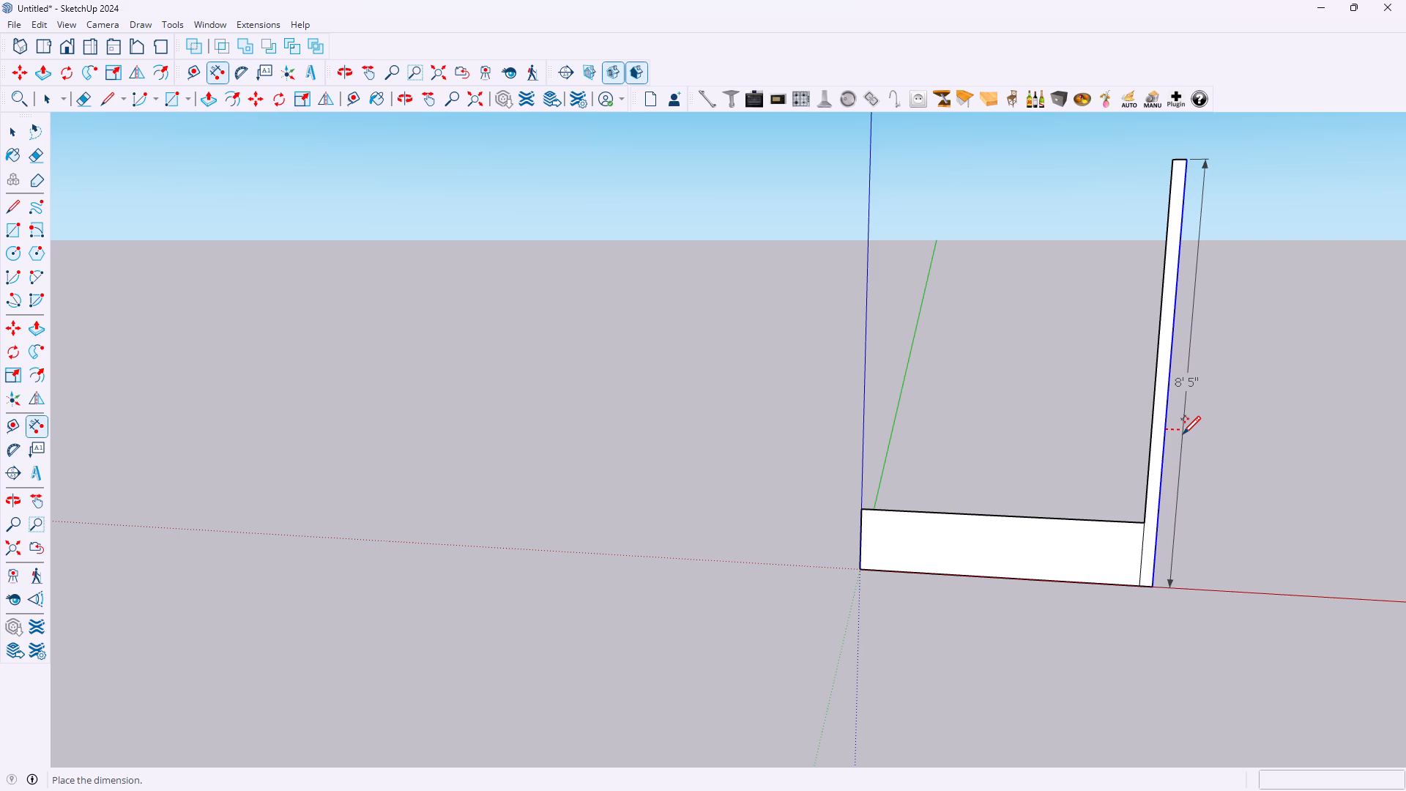
{"action": "key", "text": "space"}
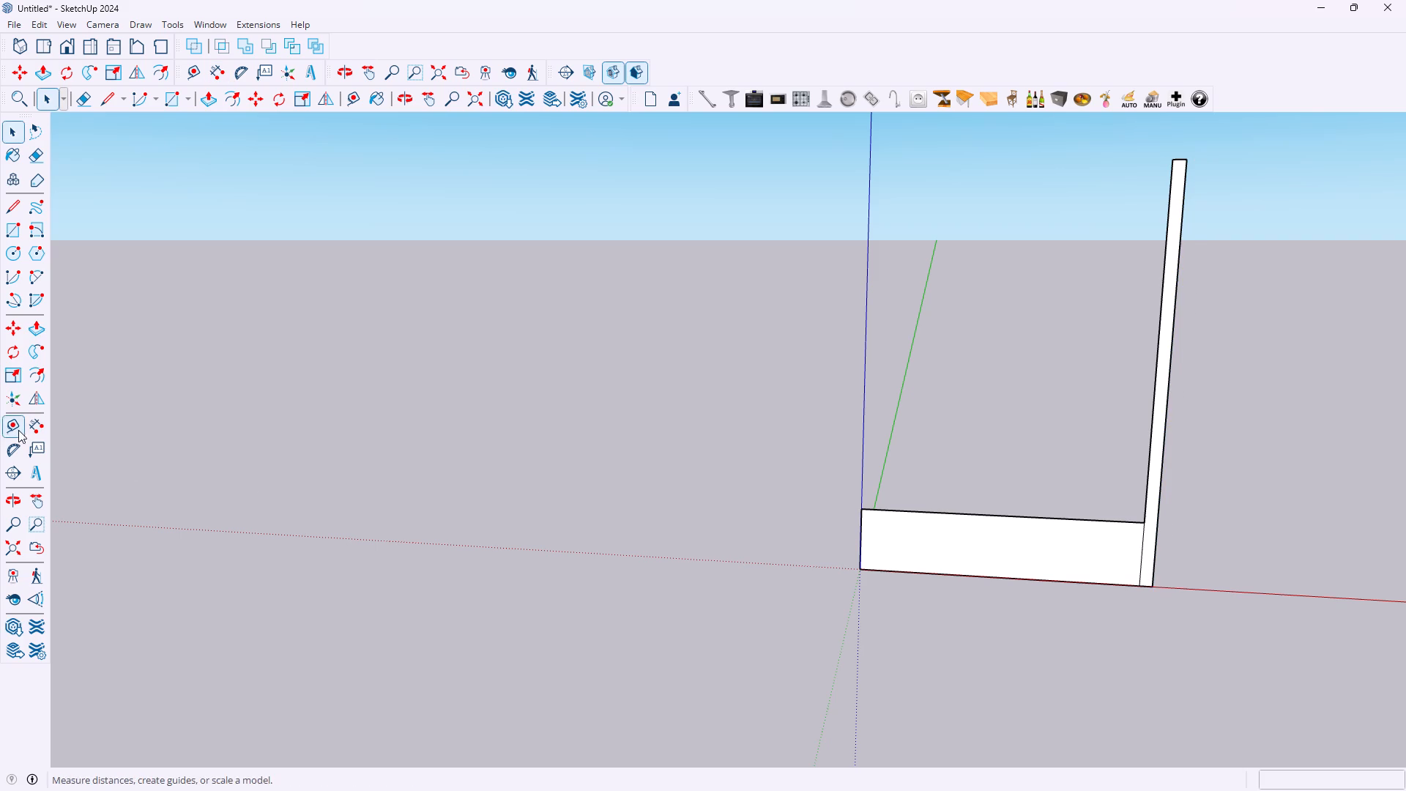
{"action": "left_click", "coordinate": [30, 425]}
{"action": "scroll", "coordinate": [1082, 580], "scroll_direction": "up", "scroll_amount": 7}
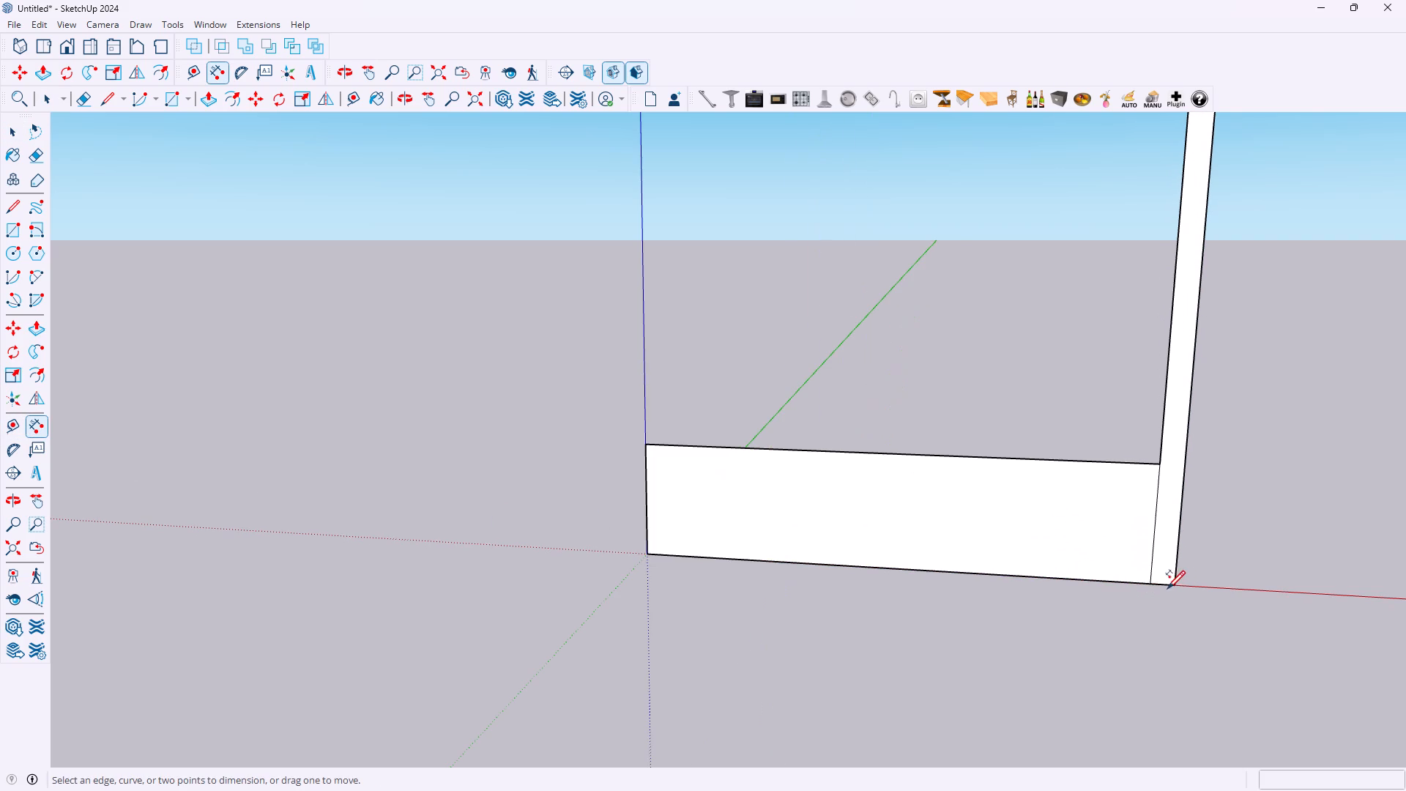
{"action": "left_click", "coordinate": [1164, 584]}
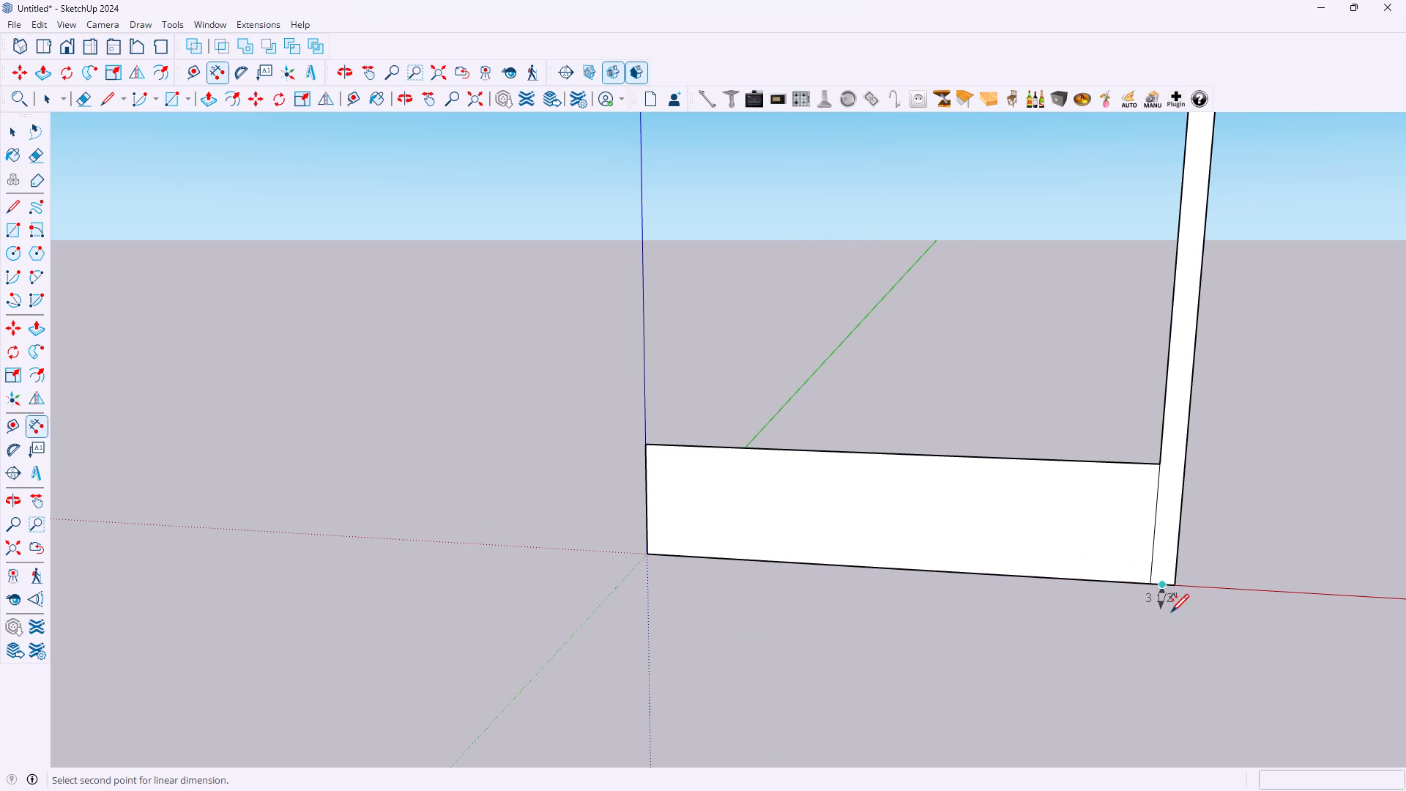
{"action": "scroll", "coordinate": [1171, 611], "scroll_direction": "up", "scroll_amount": 11}
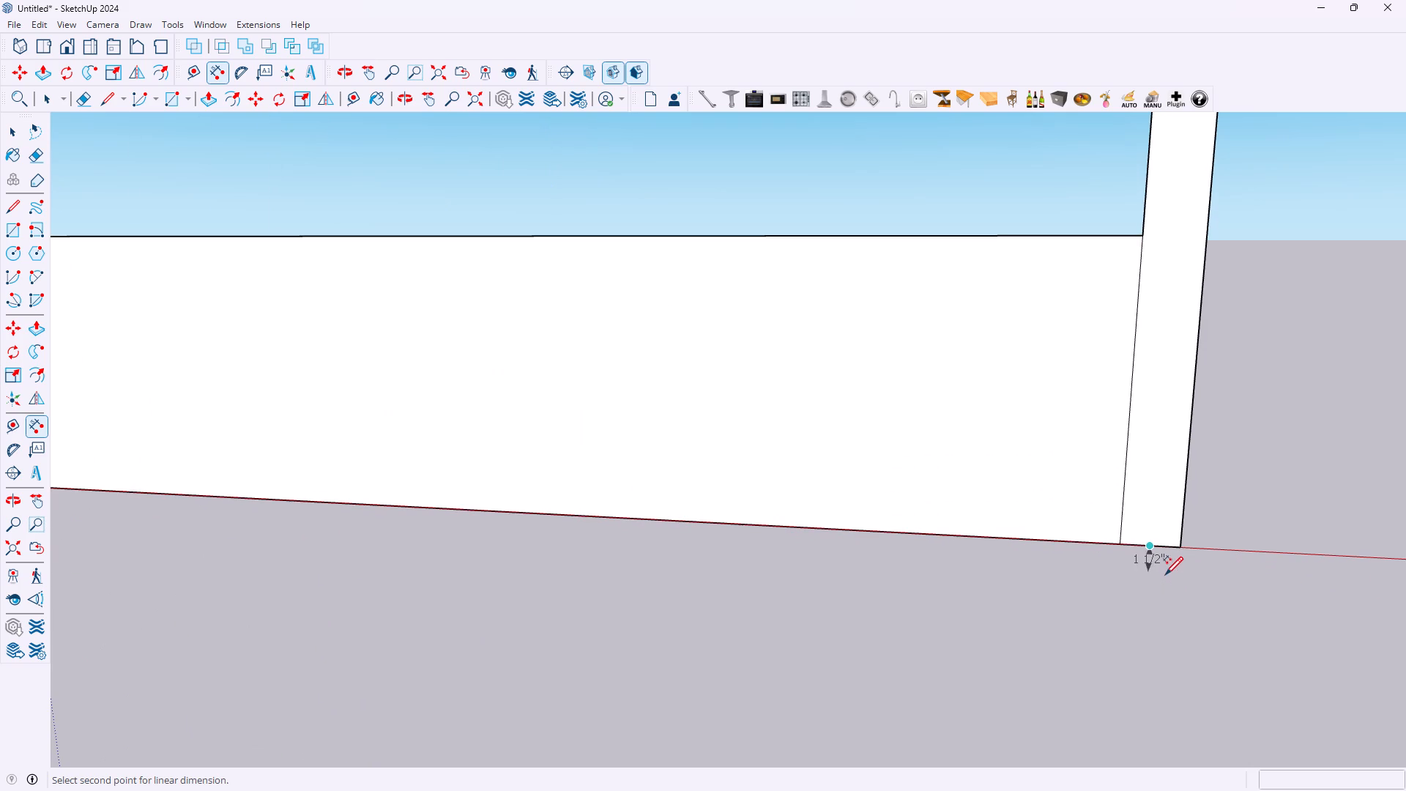
{"action": "key", "text": "space"}
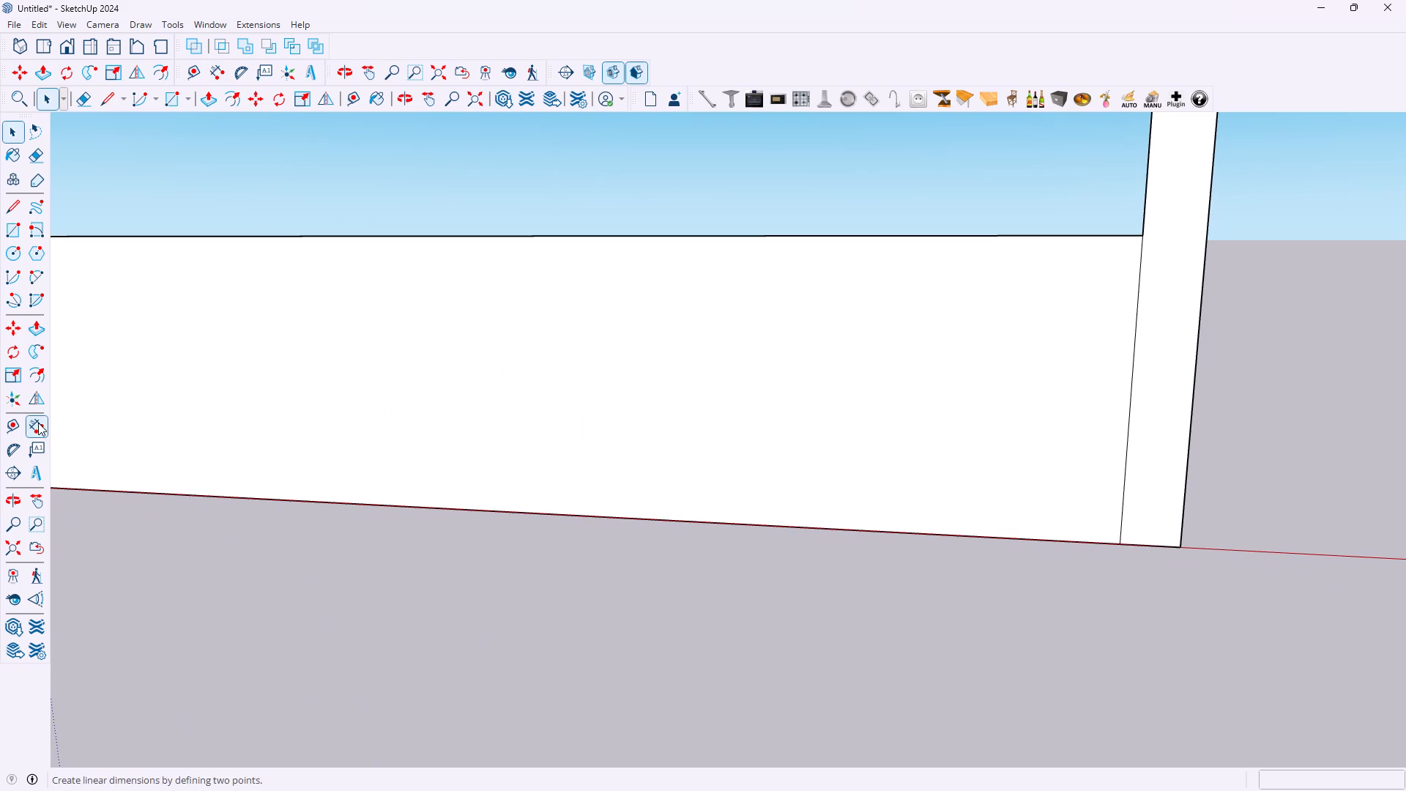
{"action": "left_click", "coordinate": [38, 423]}
{"action": "left_click", "coordinate": [1134, 543]}
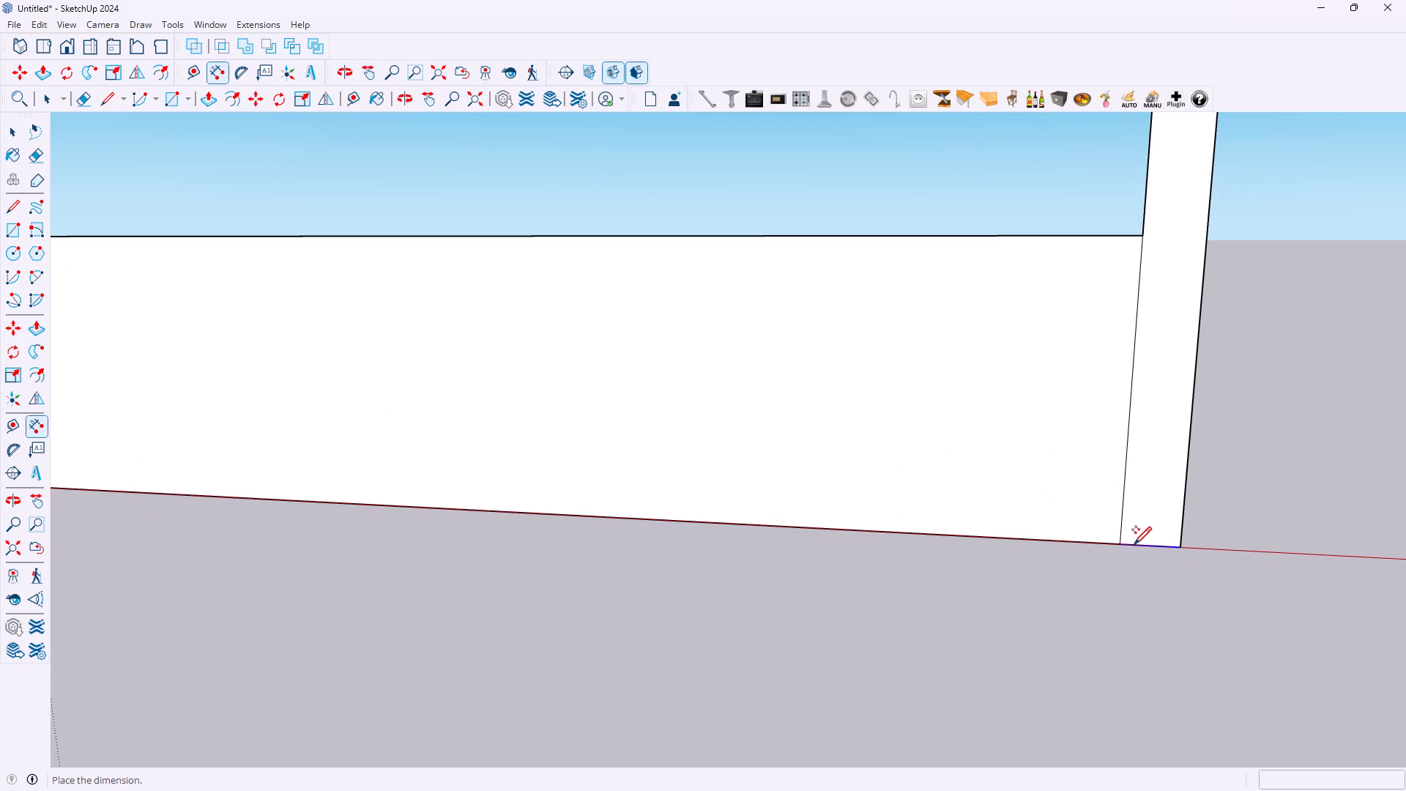
{"action": "key", "text": "space"}
Place a guide line 4 inches above the base rectangle's top edge with the Tape Measure tool.
{"action": "scroll", "coordinate": [1183, 550], "scroll_direction": "up", "scroll_amount": 1}
{"action": "scroll", "coordinate": [1181, 554], "scroll_direction": "down", "scroll_amount": 20}
{"action": "scroll", "coordinate": [1257, 512], "scroll_direction": "down", "scroll_amount": 6}
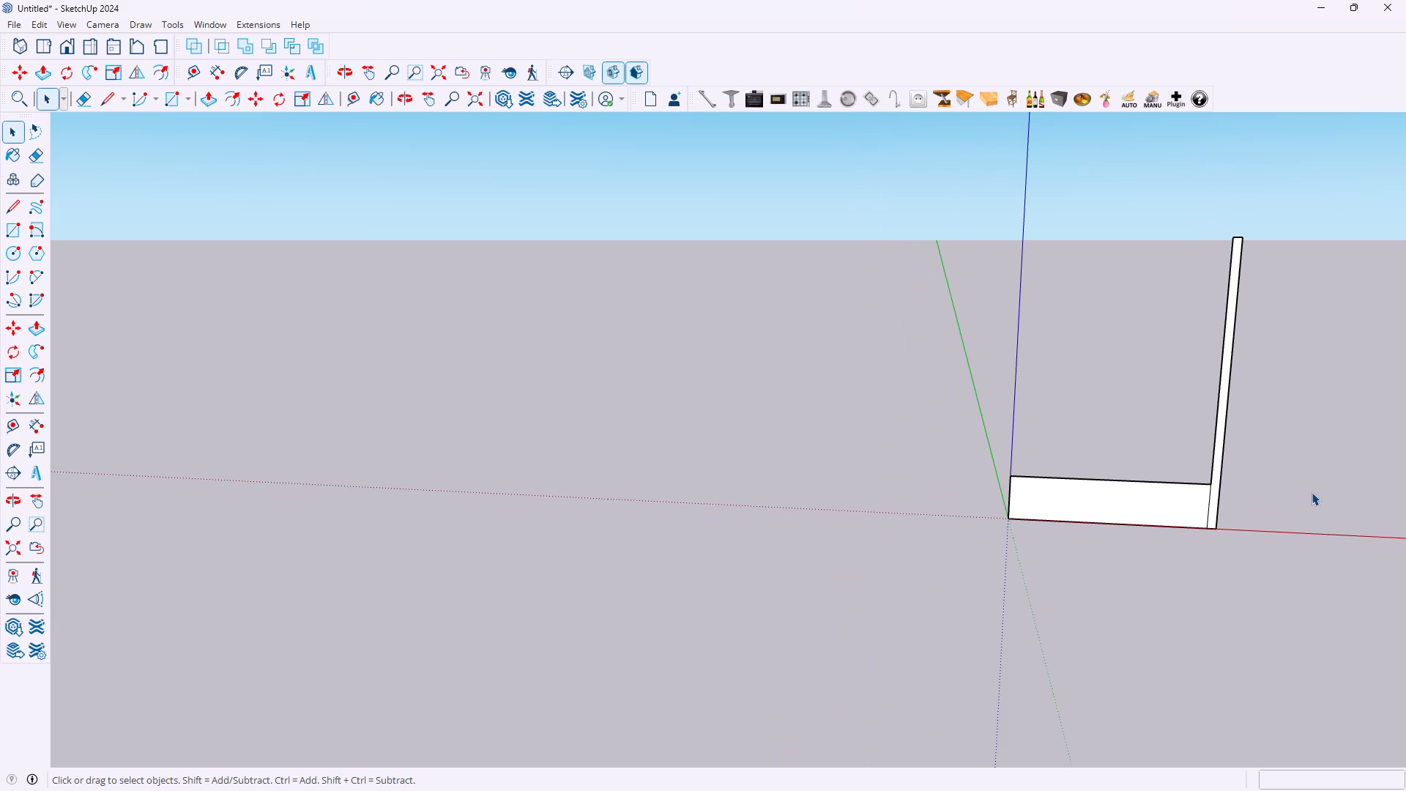
{"action": "middle_click_drag", "start_coordinate": [1312, 488], "coordinate": [1249, 461]}
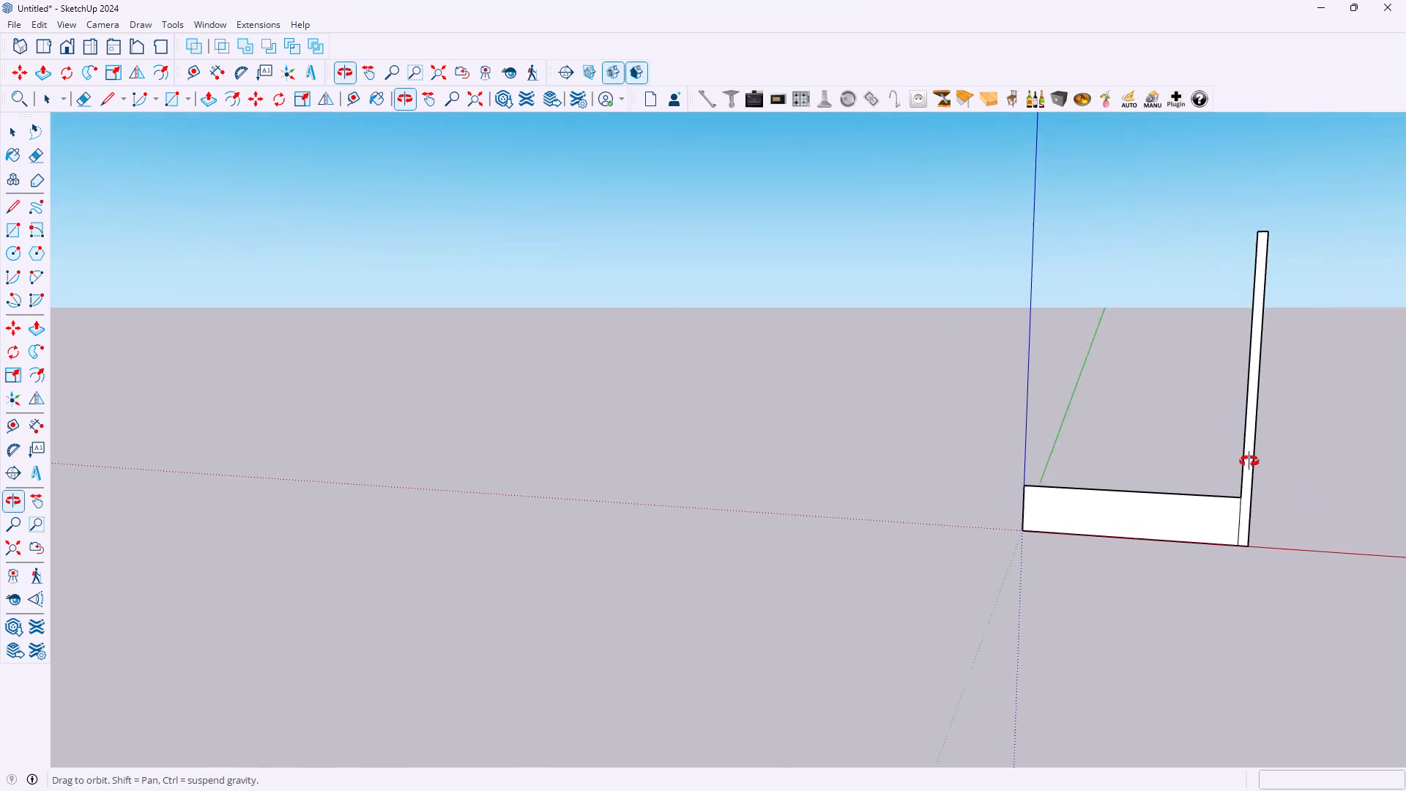
{"action": "middle_click_drag", "start_coordinate": [1249, 461], "coordinate": [1239, 457]}
{"action": "scroll", "coordinate": [1302, 373], "scroll_direction": "up", "scroll_amount": 3}
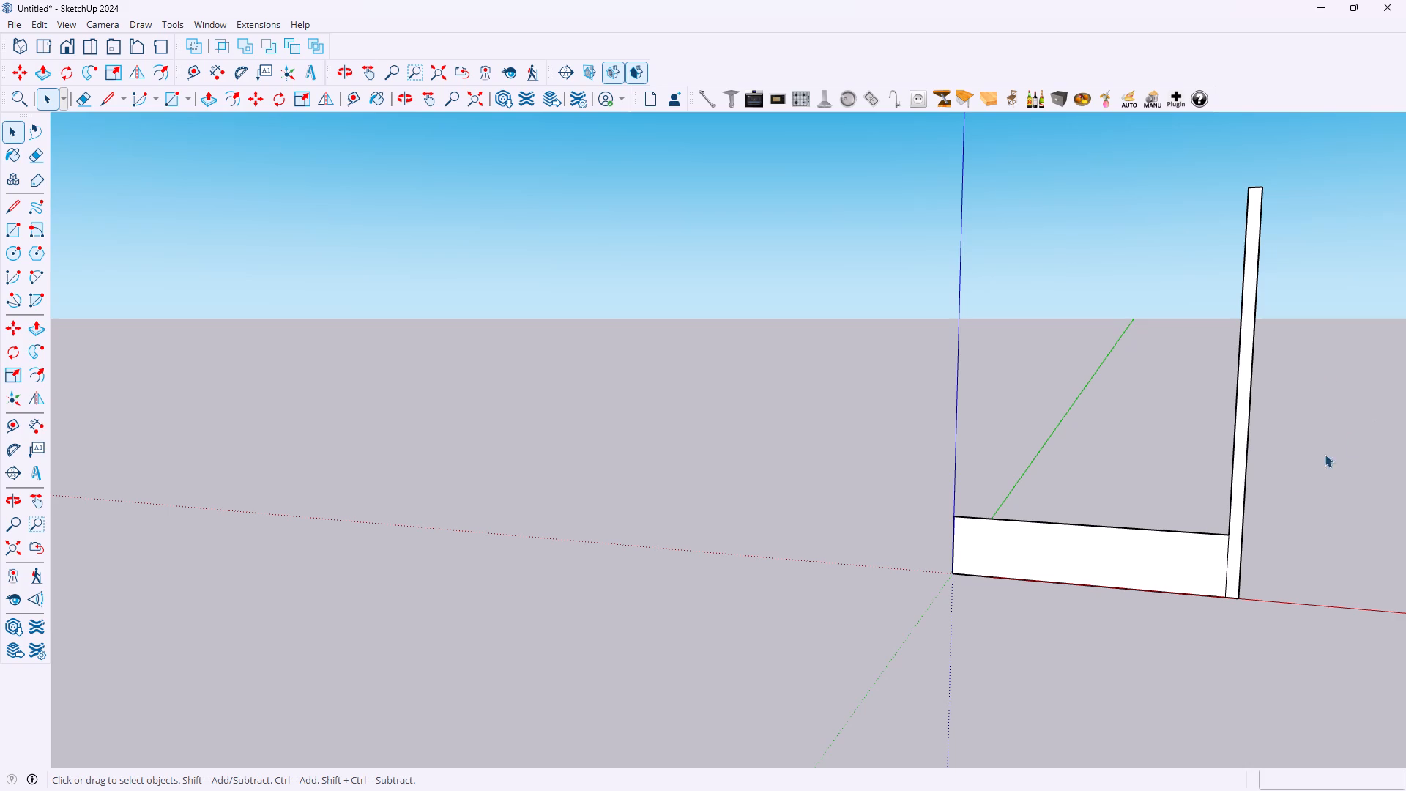
{"action": "middle_click_drag", "start_coordinate": [1128, 653], "coordinate": [1189, 634]}
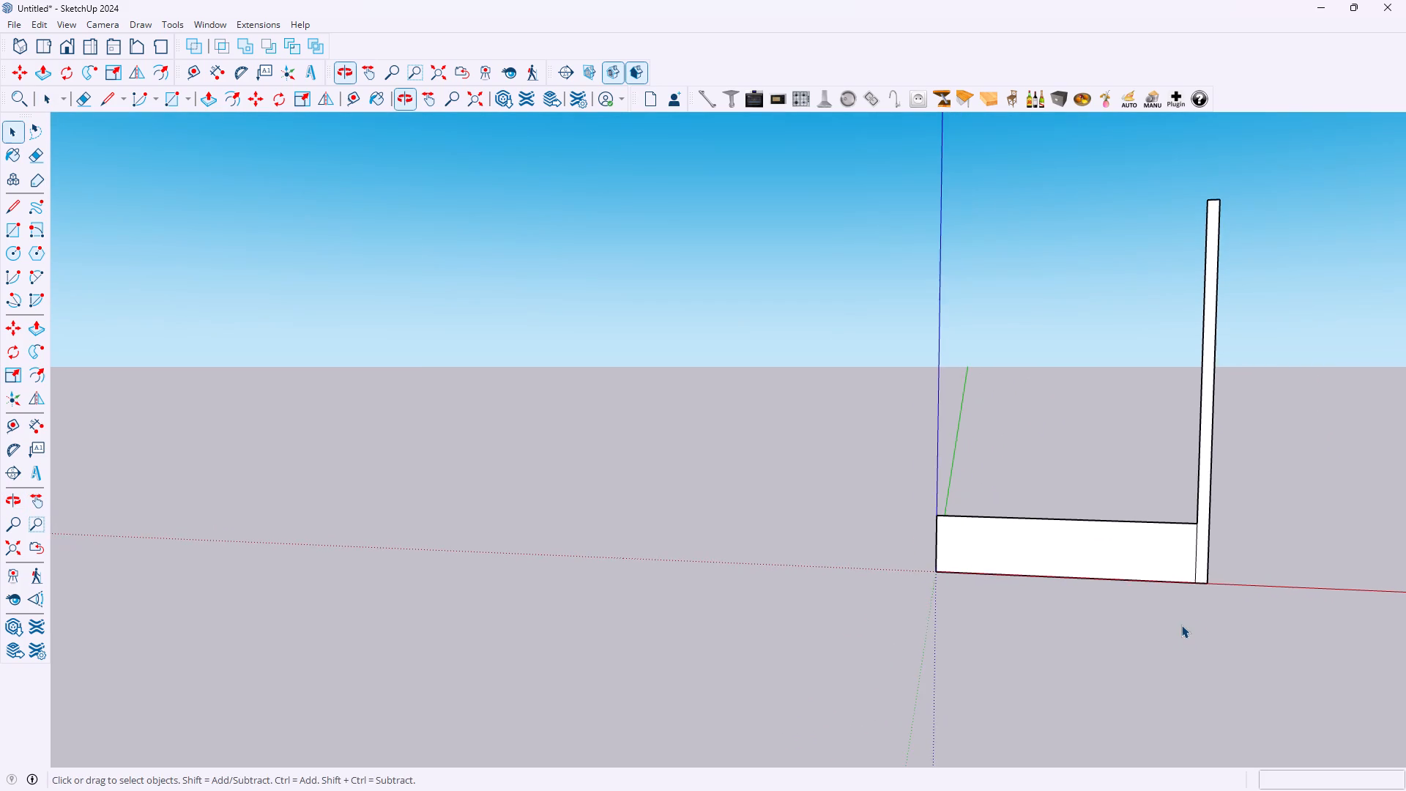
{"action": "scroll", "coordinate": [1142, 578], "scroll_direction": "up", "scroll_amount": 4}
{"action": "scroll", "coordinate": [987, 525], "scroll_direction": "up", "scroll_amount": 4}
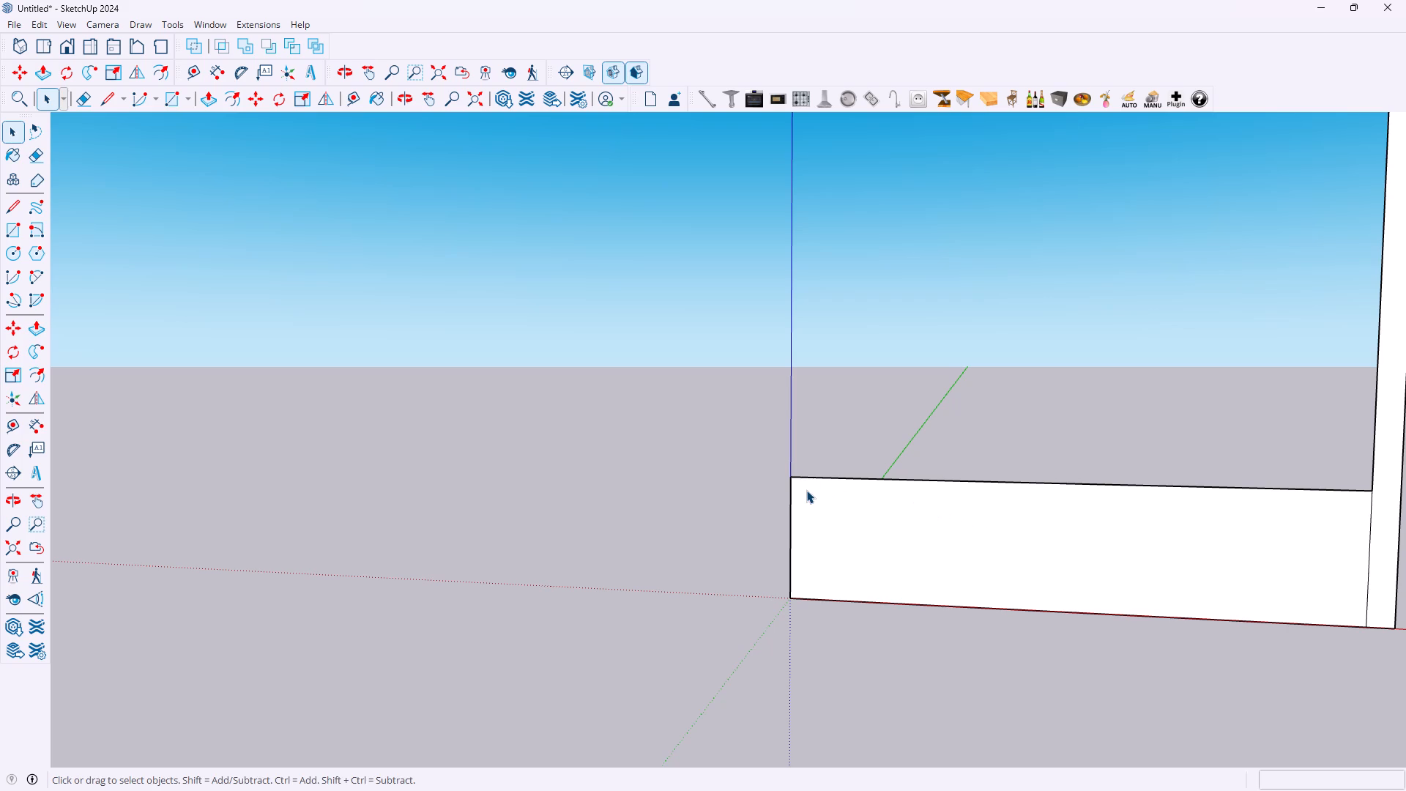
{"action": "key", "text": "t"}
{"action": "left_click", "coordinate": [844, 476]}
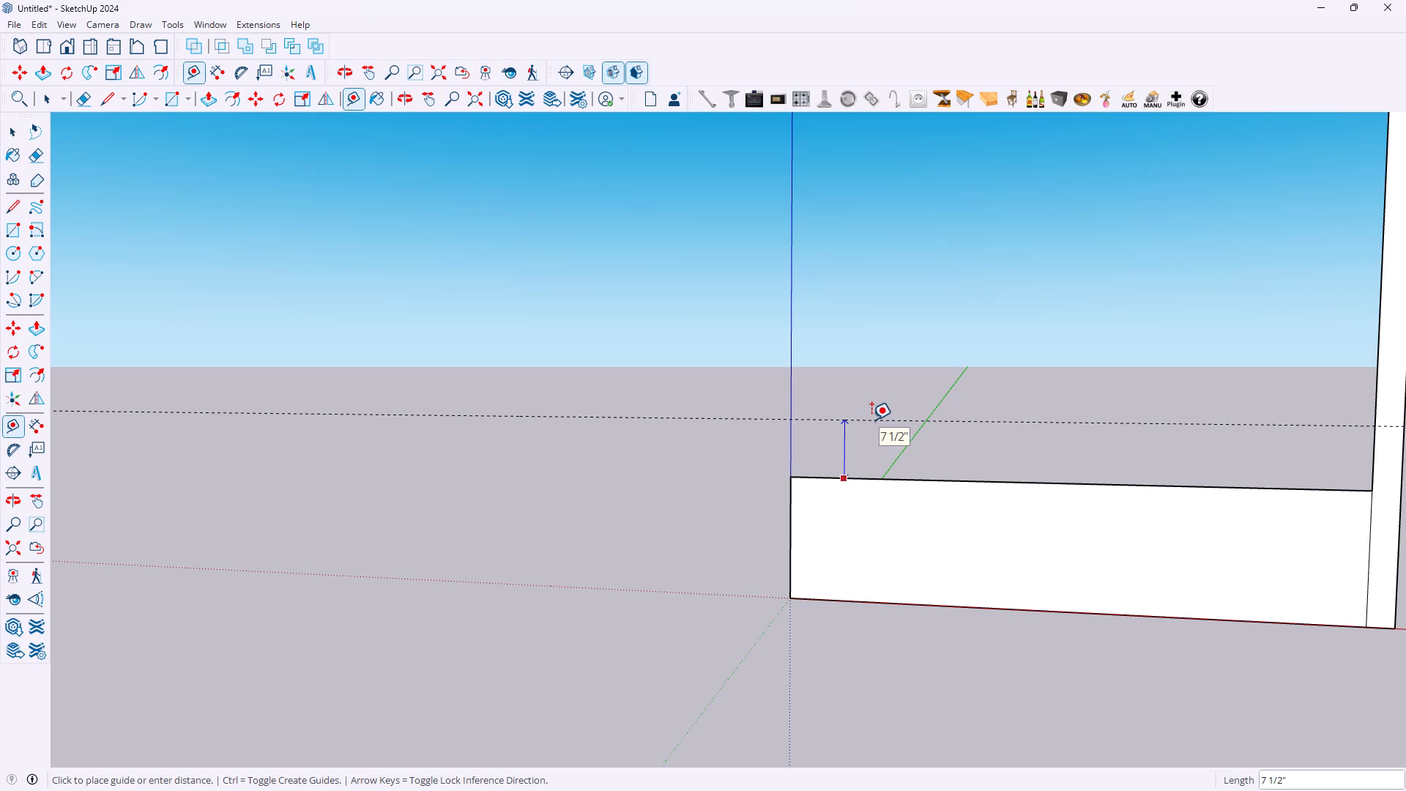
{"action": "key", "text": "4"}
{"action": "key", "text": "Return"}
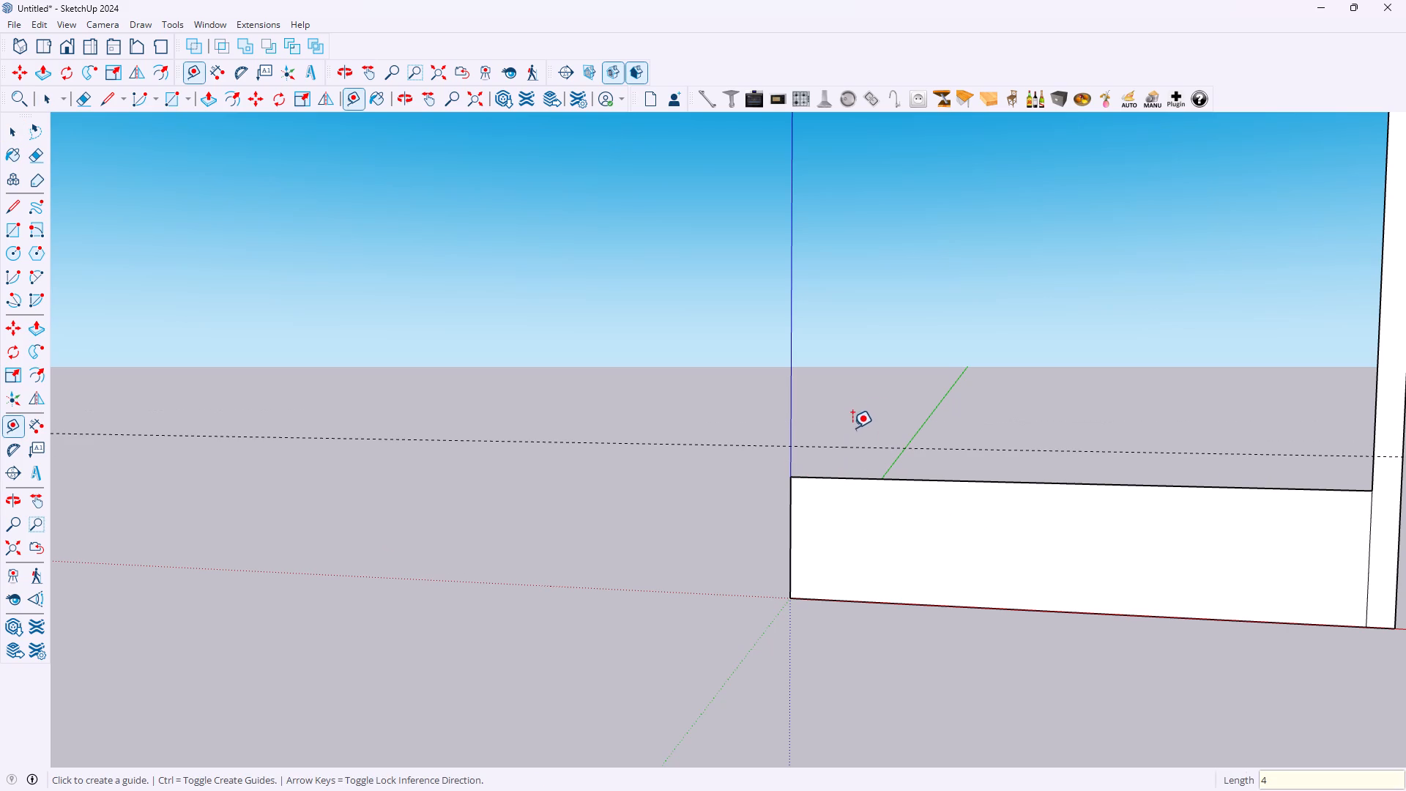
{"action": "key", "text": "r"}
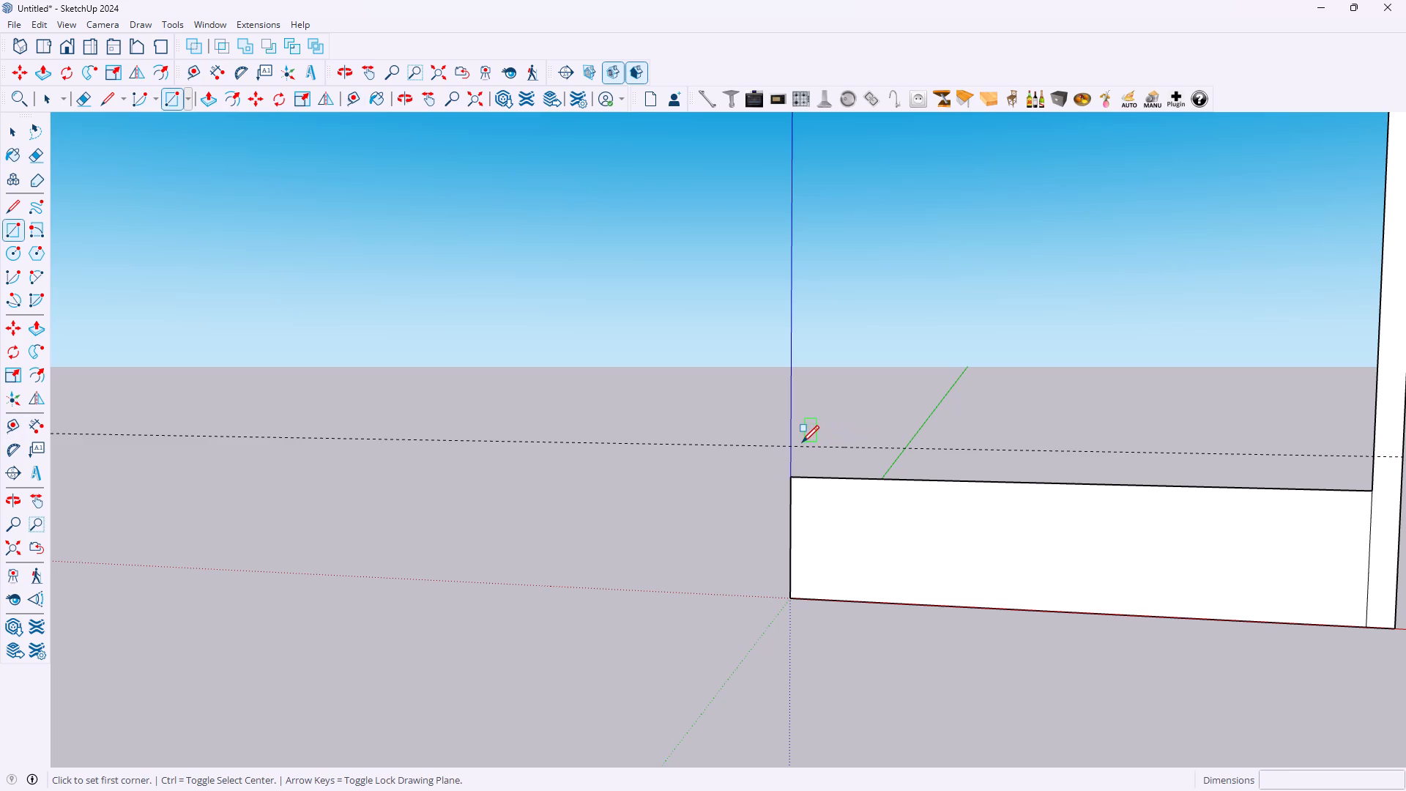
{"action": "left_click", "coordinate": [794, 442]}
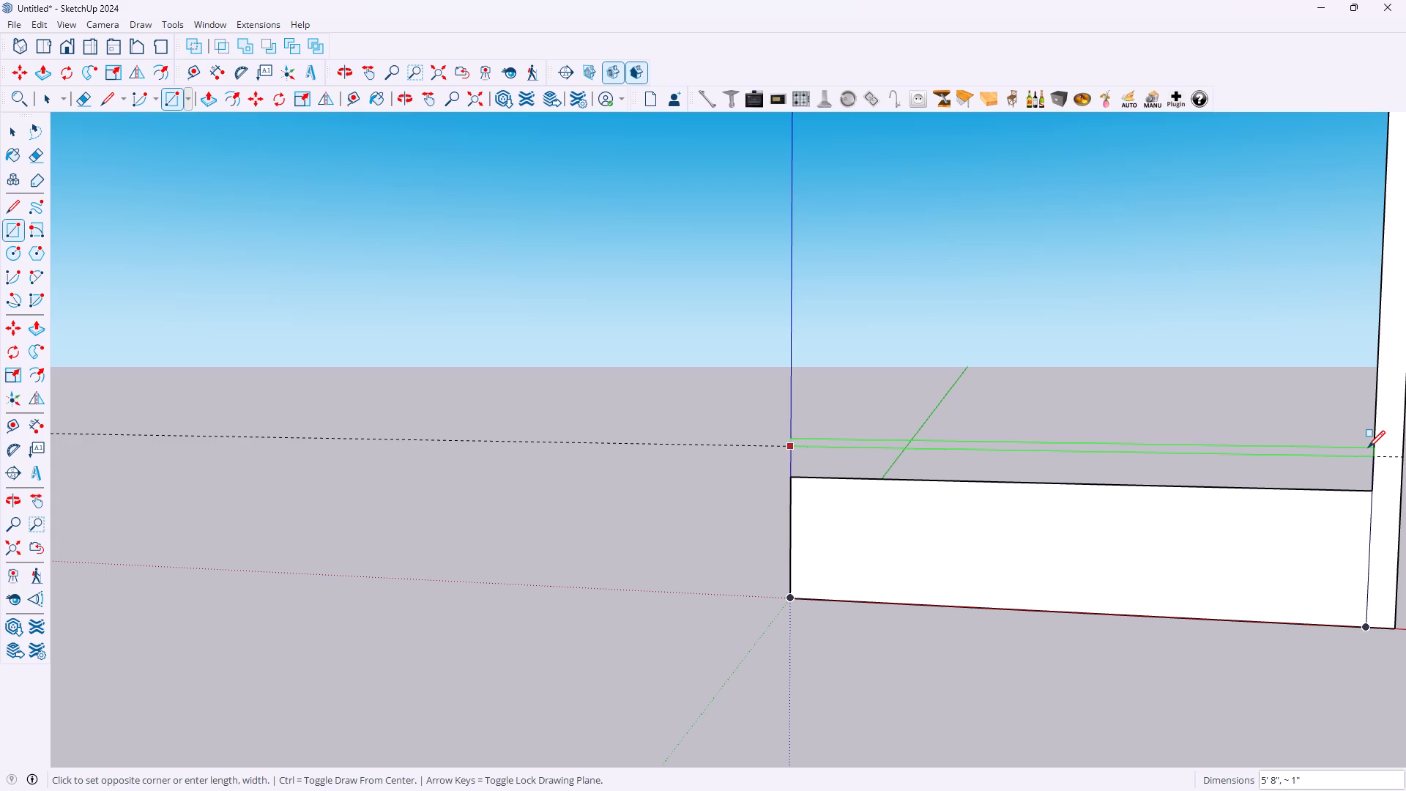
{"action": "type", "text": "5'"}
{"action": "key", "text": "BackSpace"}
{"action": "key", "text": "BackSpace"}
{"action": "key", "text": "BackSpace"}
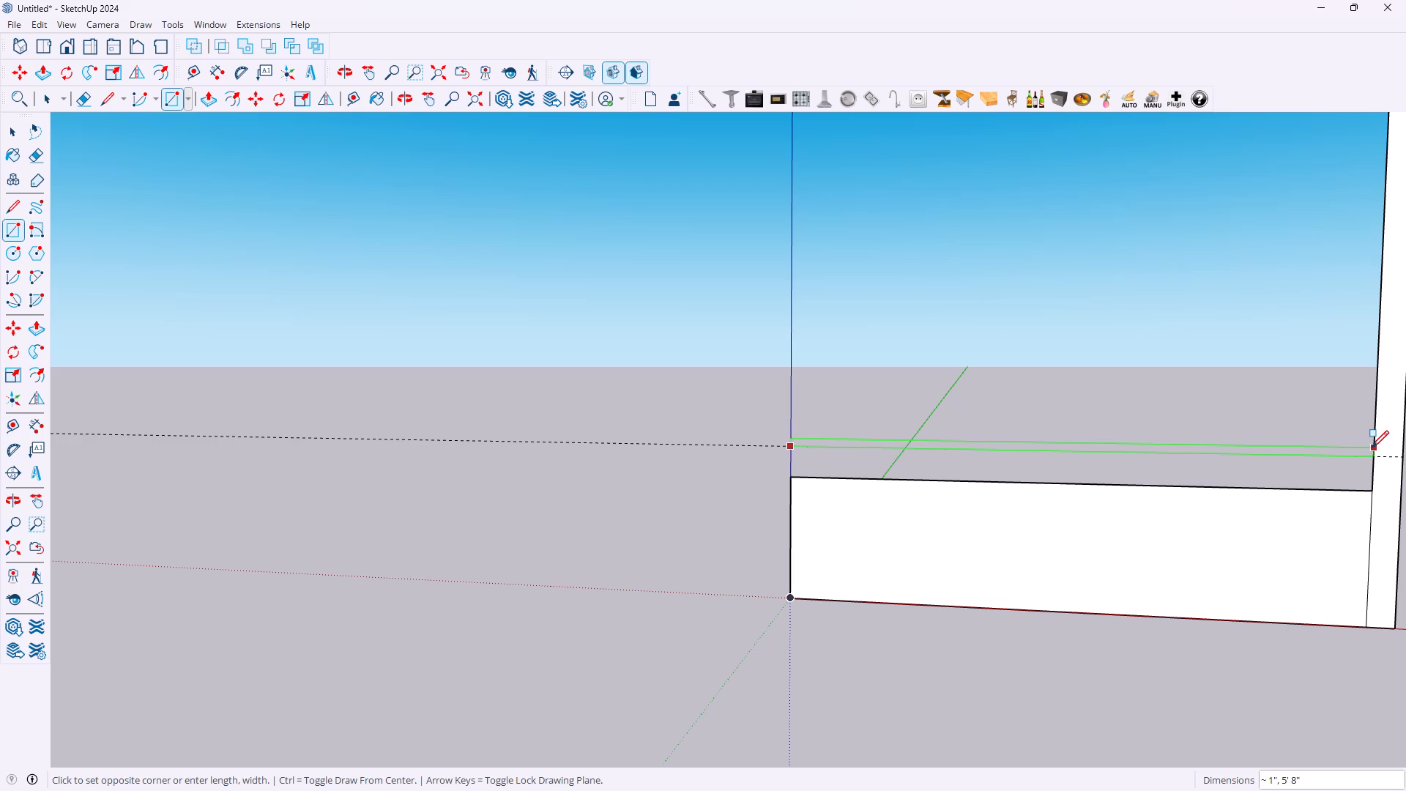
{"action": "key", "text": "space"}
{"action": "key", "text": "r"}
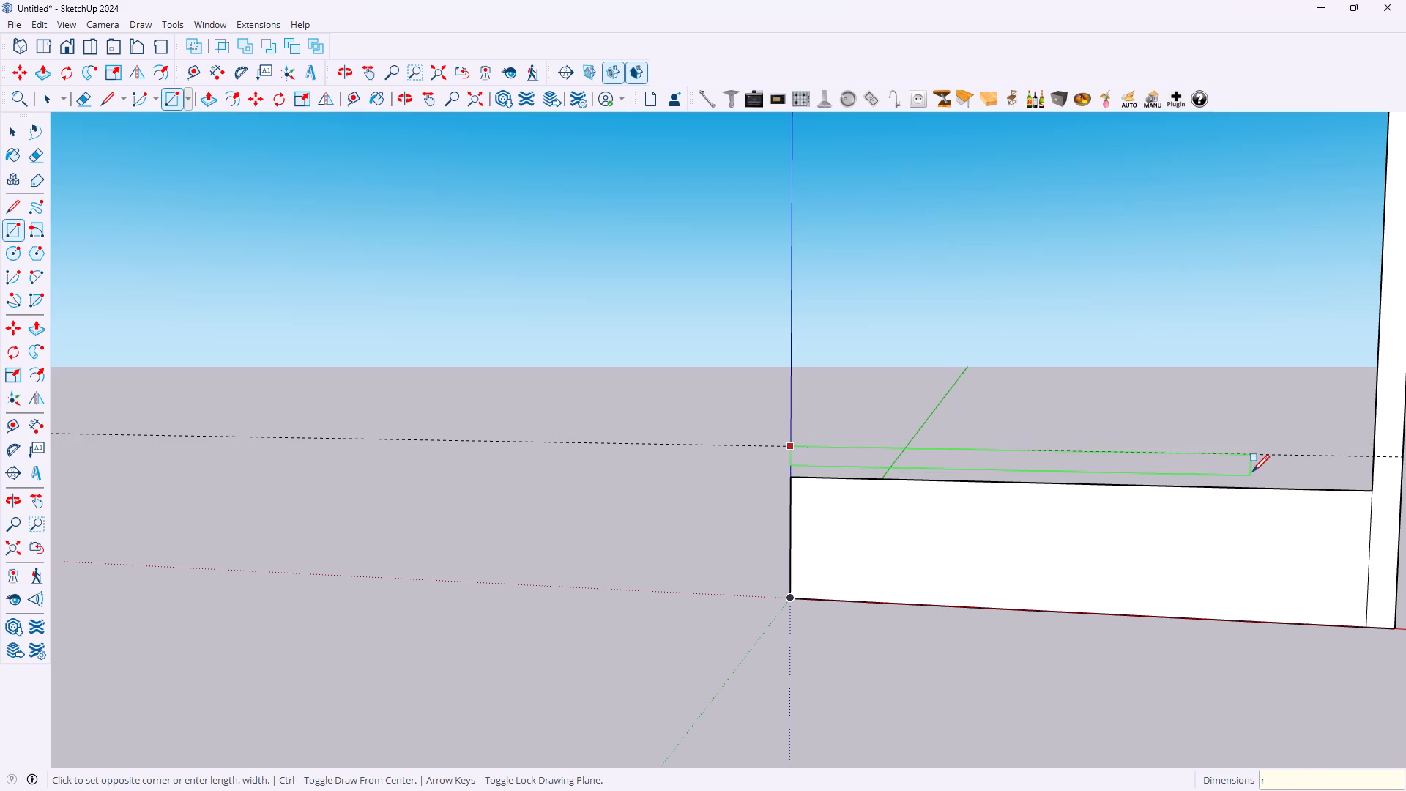
Place a second parallel guide line 18 mm above the first guide with the Tape Measure tool.
{"action": "key", "text": "t"}
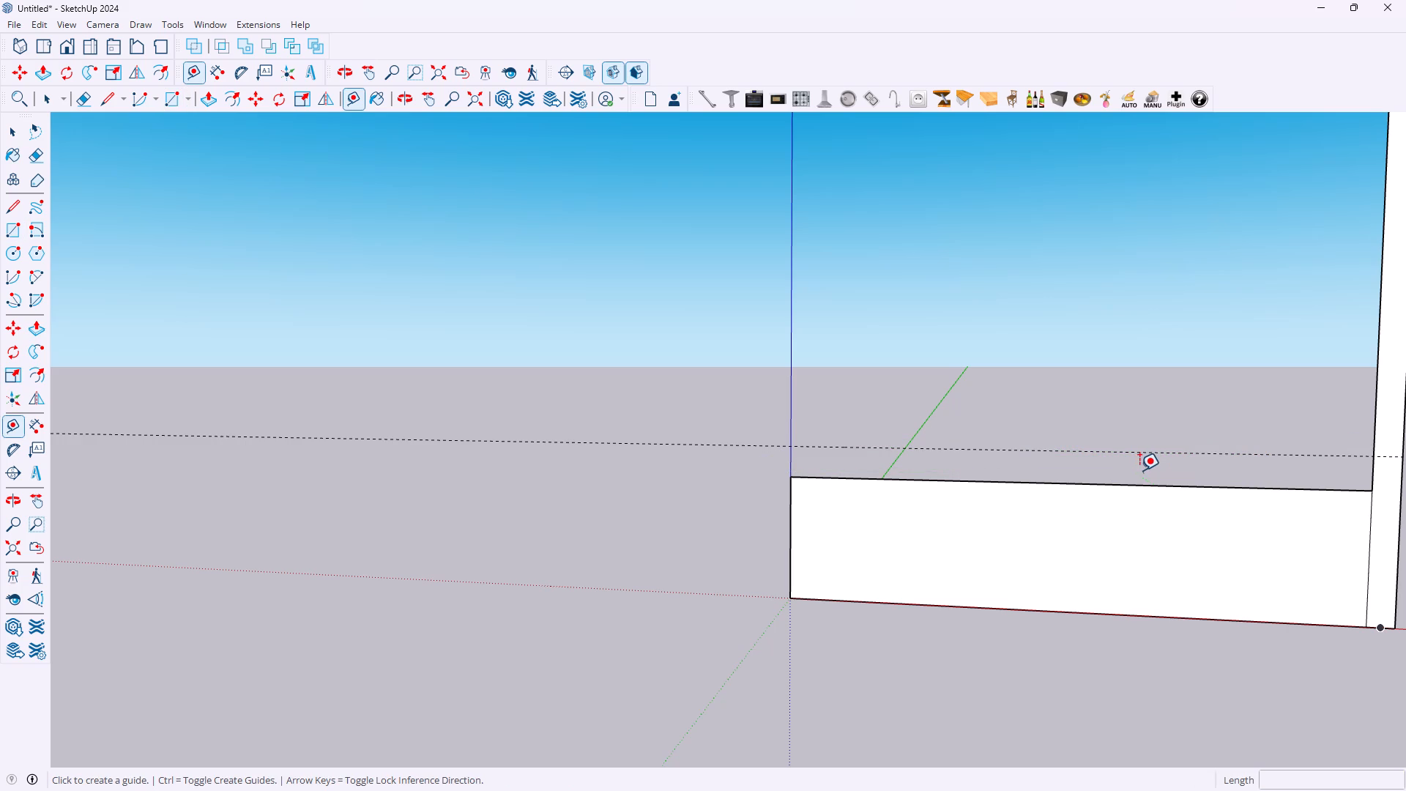
{"action": "key", "text": "t"}
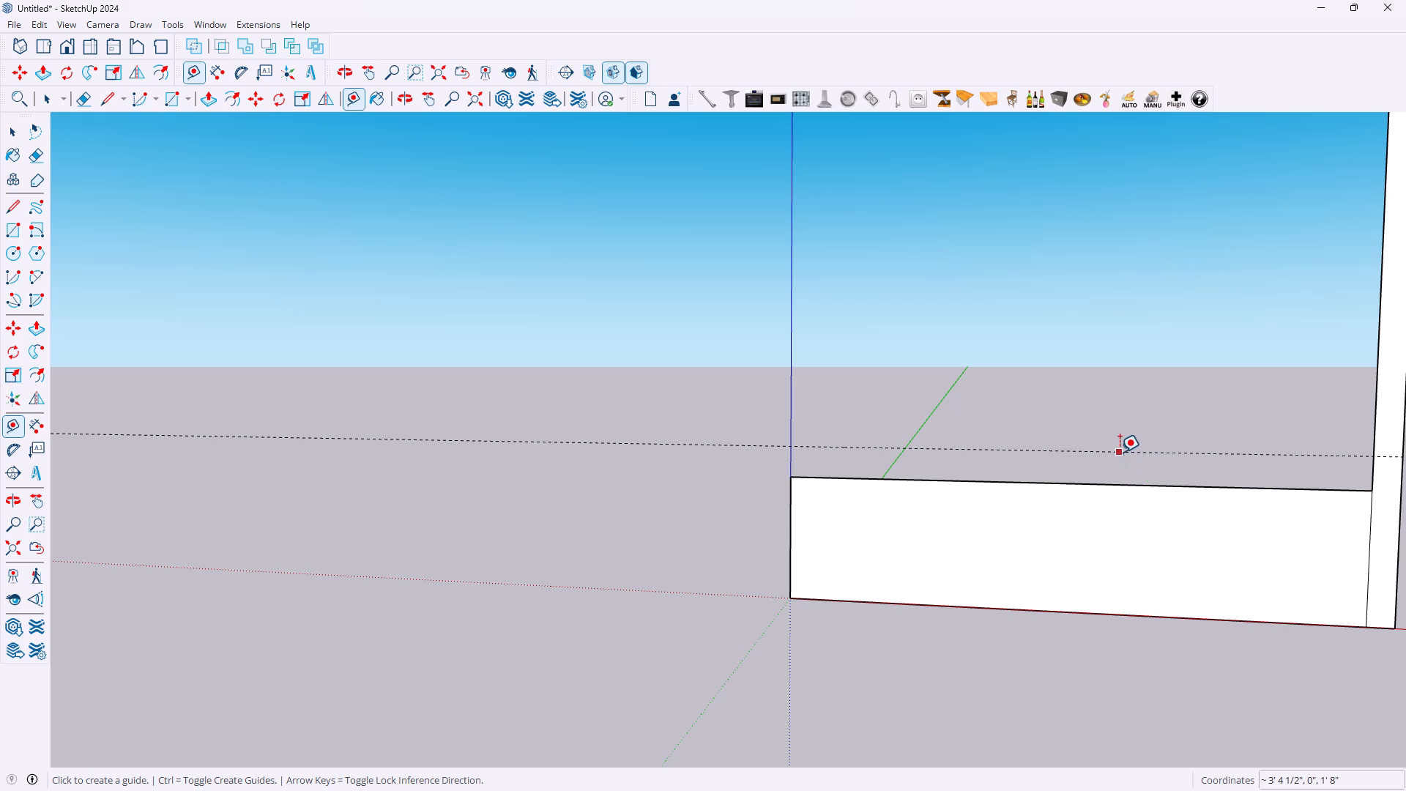
{"action": "left_click", "coordinate": [1120, 452]}
{"action": "type", "text": "18mm"}
{"action": "key", "text": "Return"}
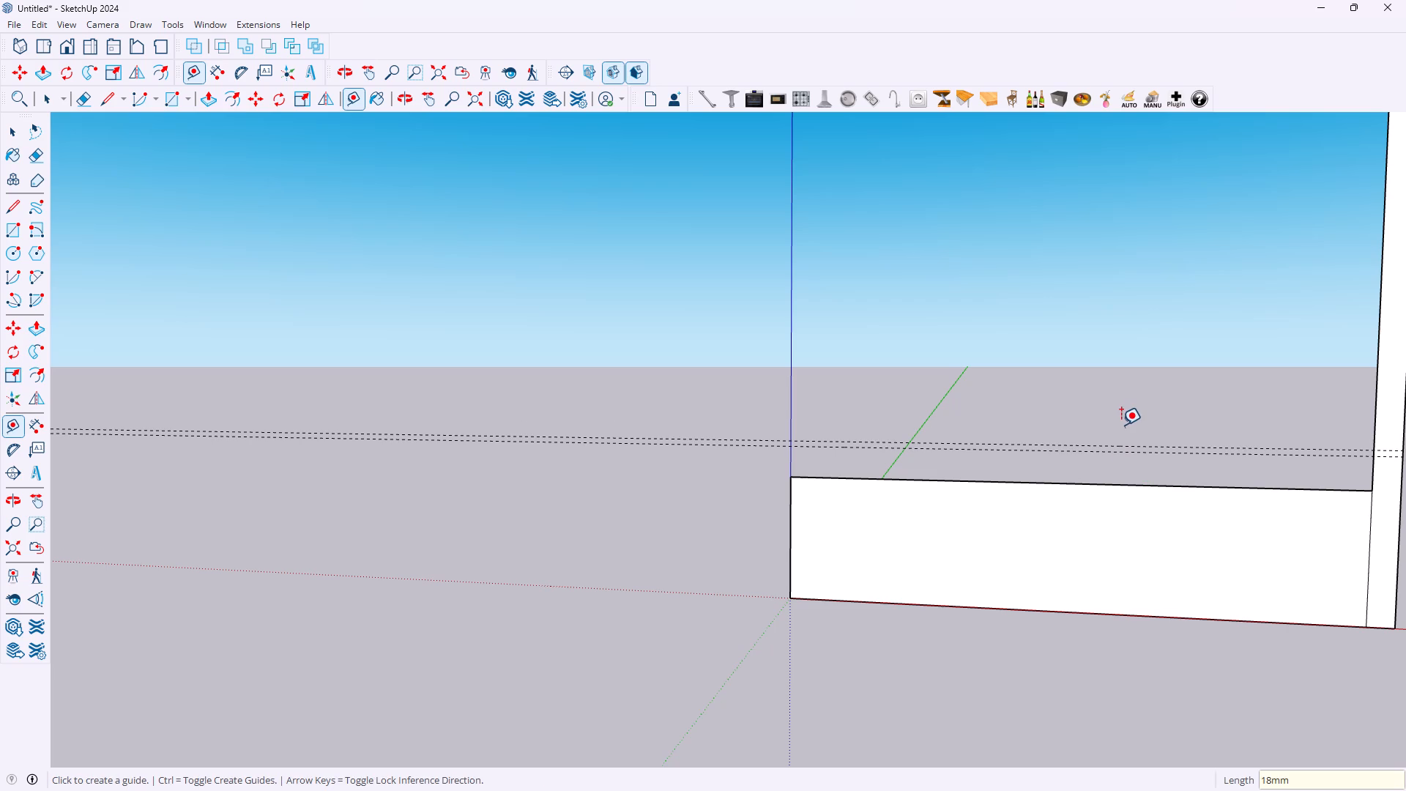
Draw a thin rectangle between the two guides, from the blue axis to the tall rectangle's inner edge.
{"action": "key", "text": "r"}
{"action": "left_click", "coordinate": [791, 448]}
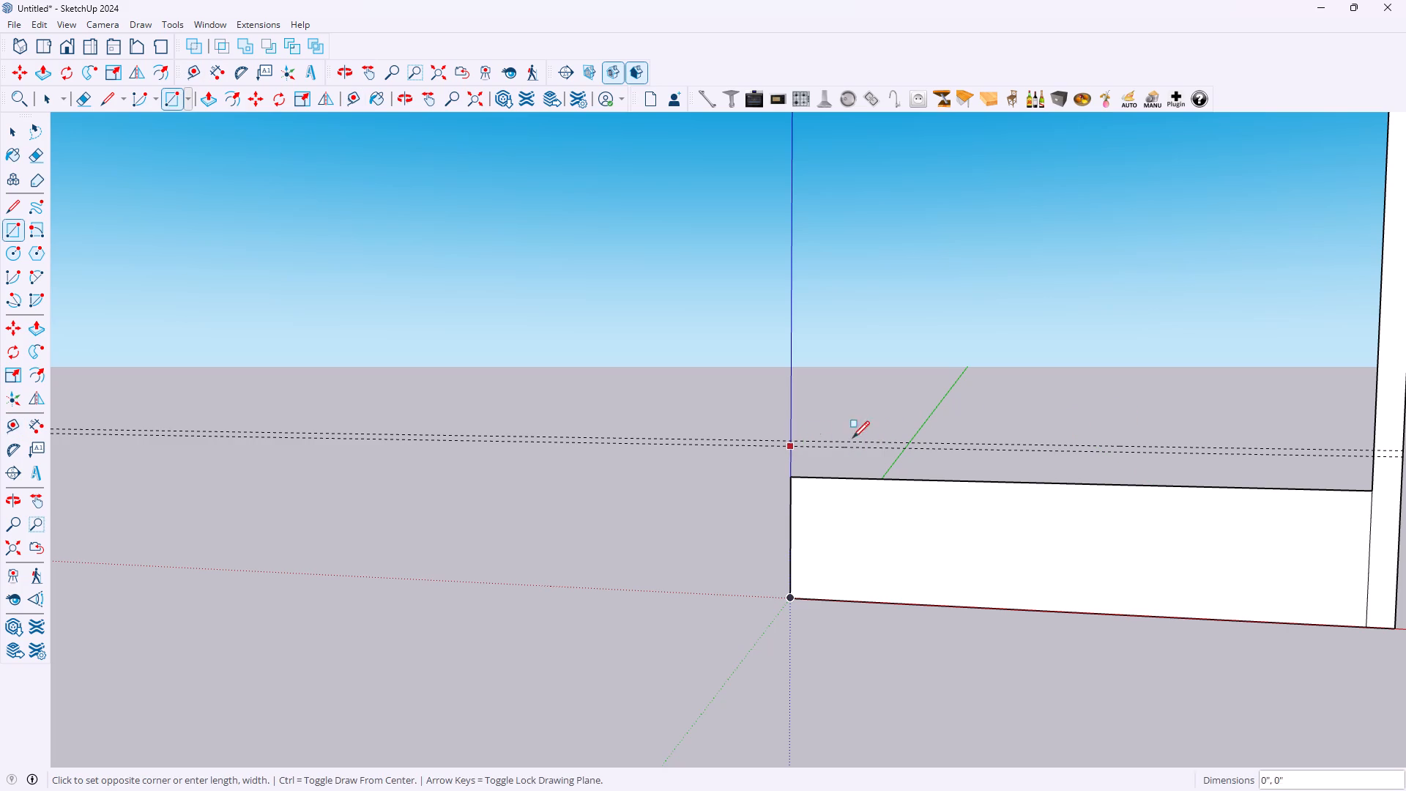
{"action": "left_click", "coordinate": [1373, 449]}
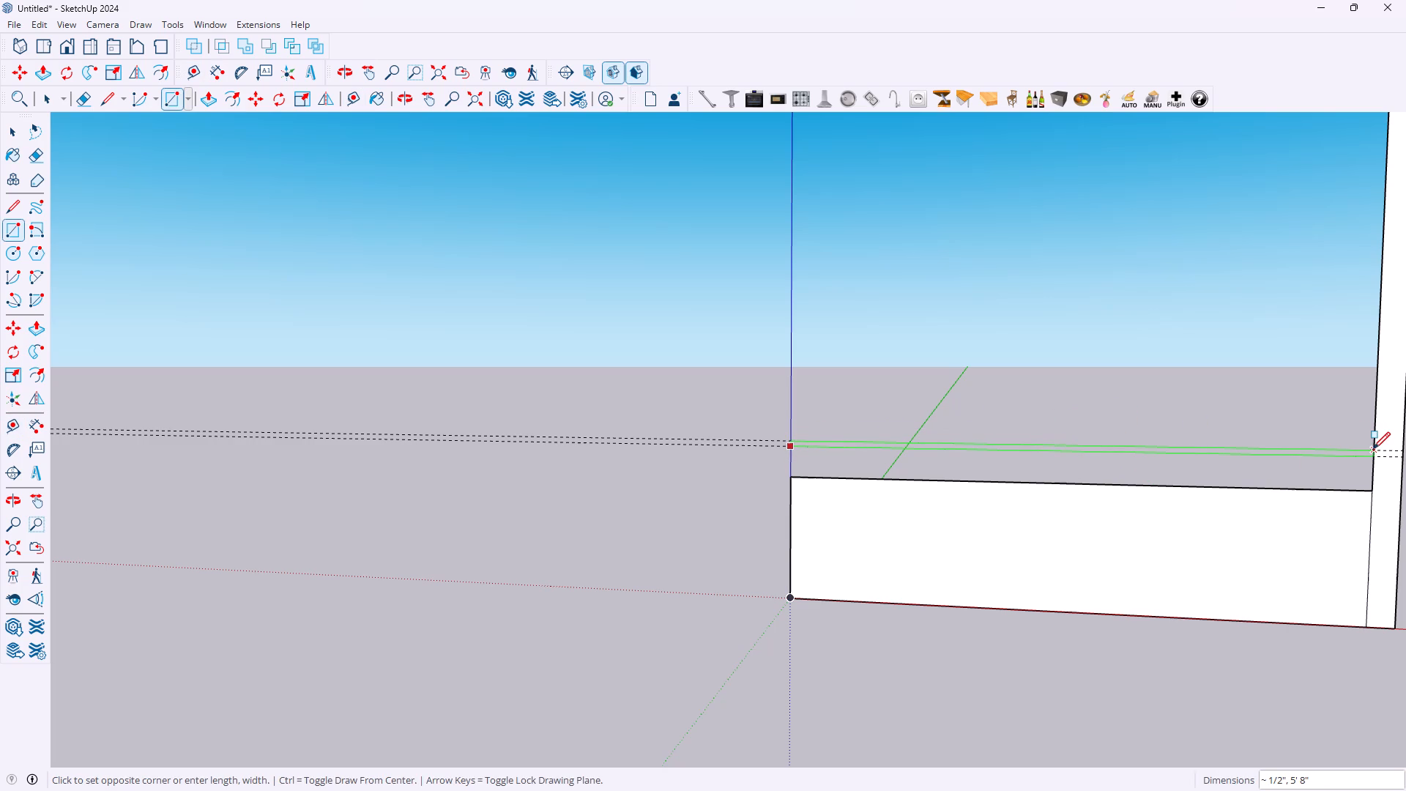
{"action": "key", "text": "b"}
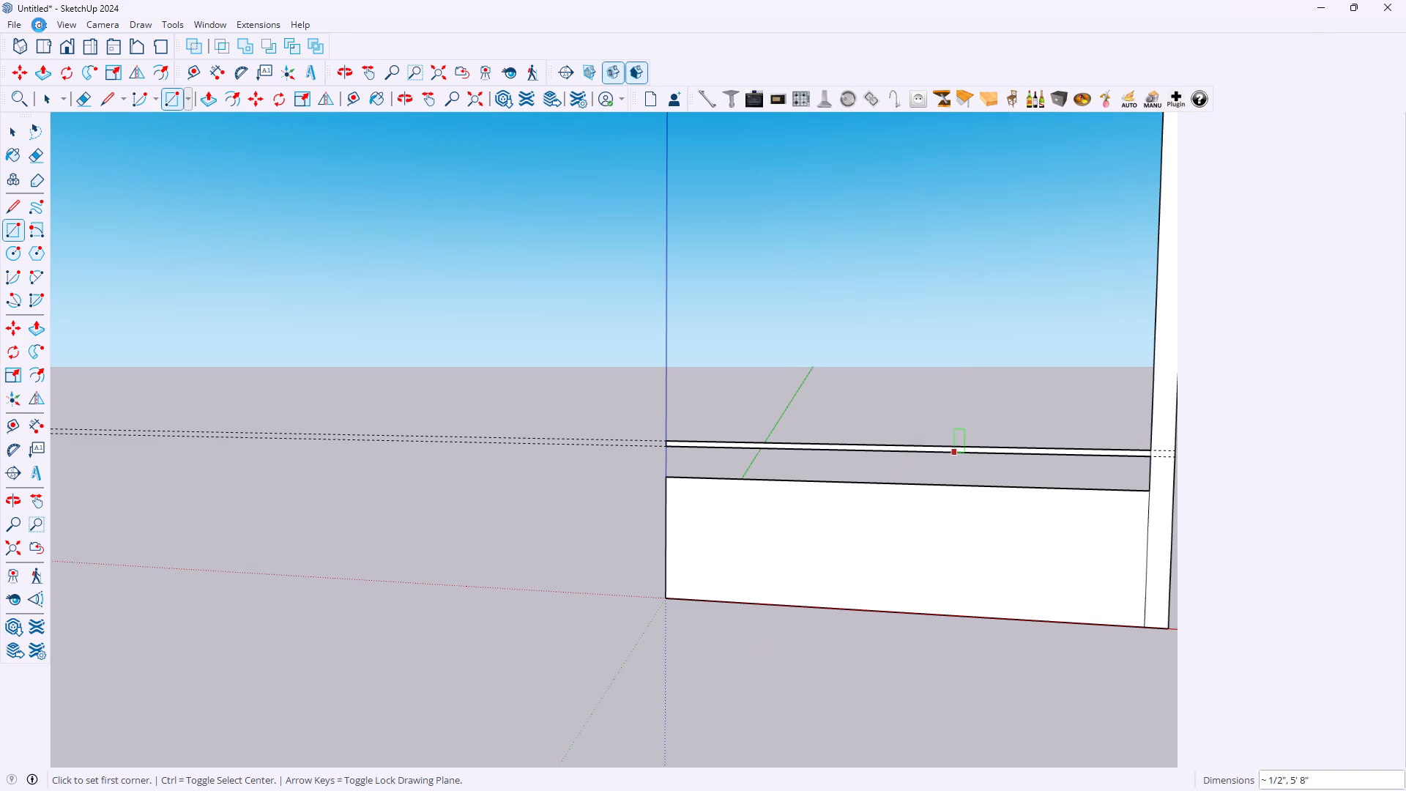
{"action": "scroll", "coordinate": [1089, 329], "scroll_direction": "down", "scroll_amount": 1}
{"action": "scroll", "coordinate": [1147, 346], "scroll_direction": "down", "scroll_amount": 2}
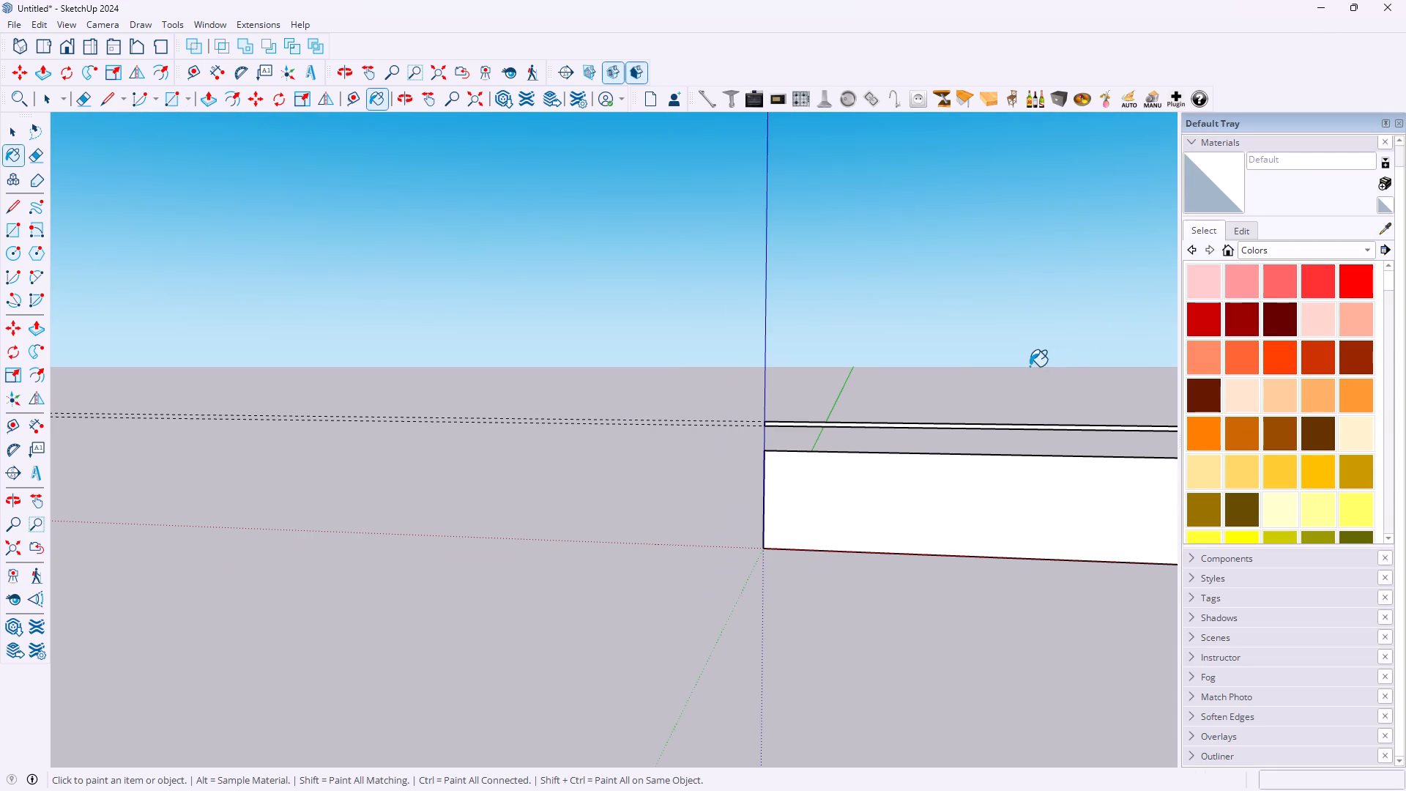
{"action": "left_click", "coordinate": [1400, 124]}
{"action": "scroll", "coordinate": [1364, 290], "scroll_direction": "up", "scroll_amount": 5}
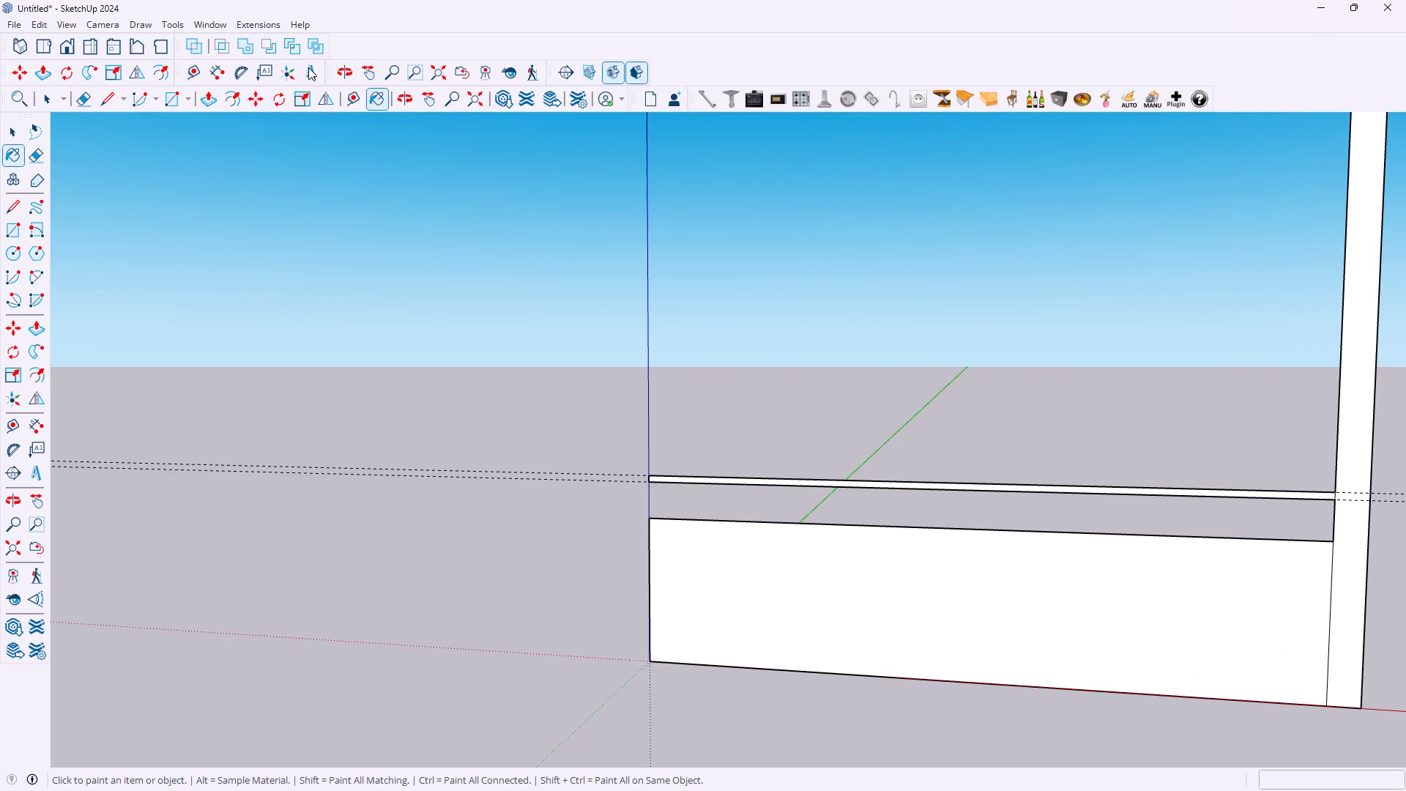
Delete all guide lines from the model.
{"action": "left_click", "coordinate": [40, 21]}
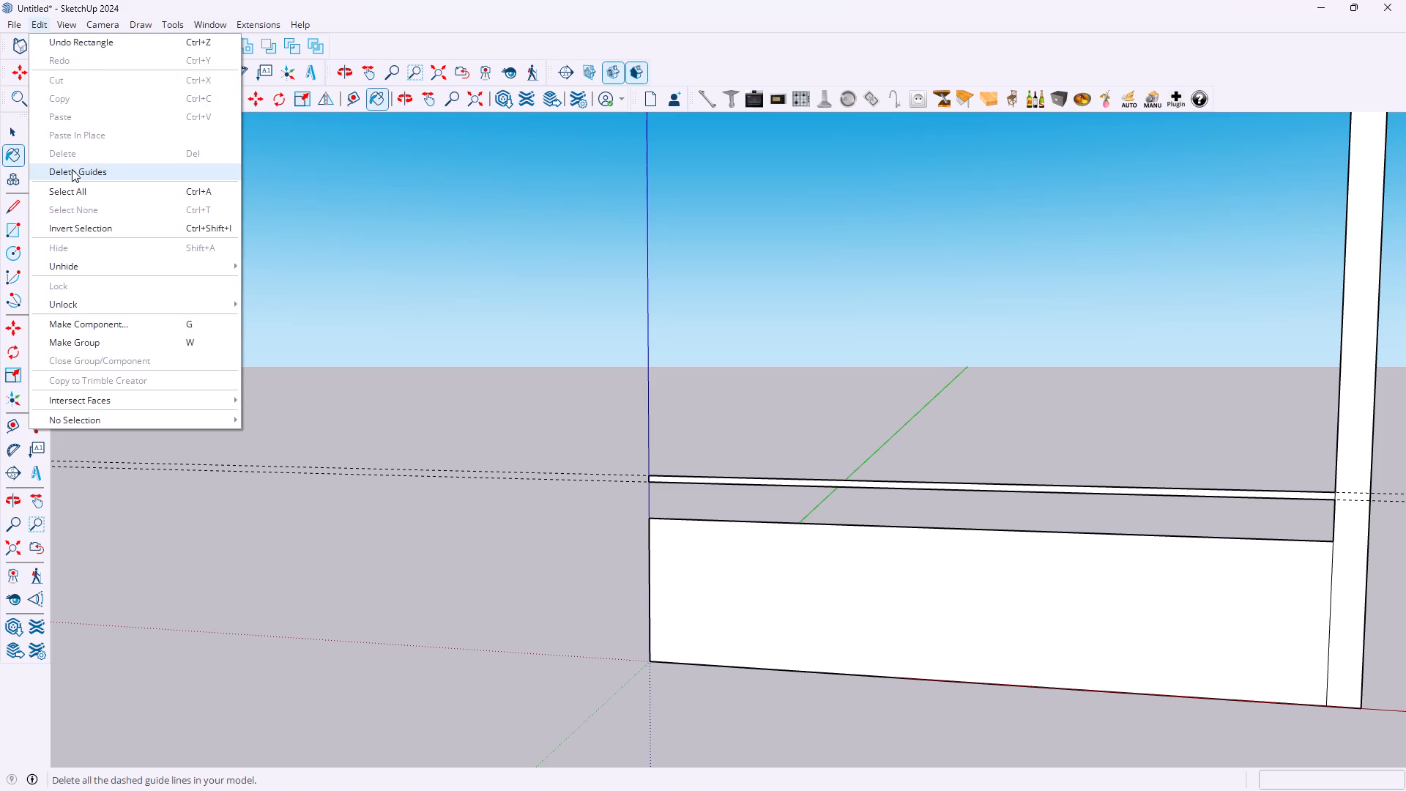
{"action": "left_click", "coordinate": [73, 171]}
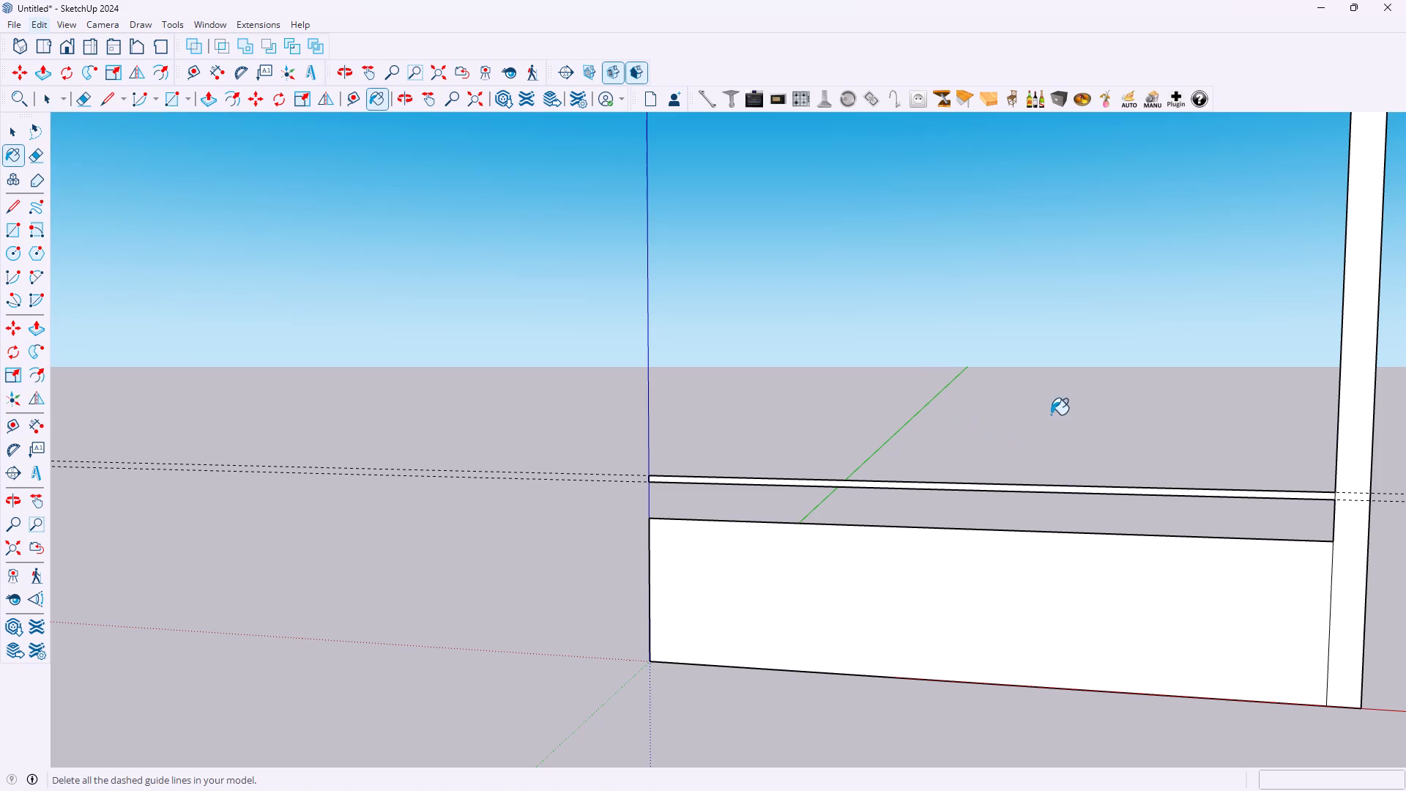
Close the Default Tray.
{"action": "scroll", "coordinate": [1052, 415], "scroll_direction": "down", "scroll_amount": 4}
{"action": "middle_click_drag", "start_coordinate": [1114, 417], "coordinate": [1194, 409]}
{"action": "scroll", "coordinate": [1178, 420], "scroll_direction": "up", "scroll_amount": 3}
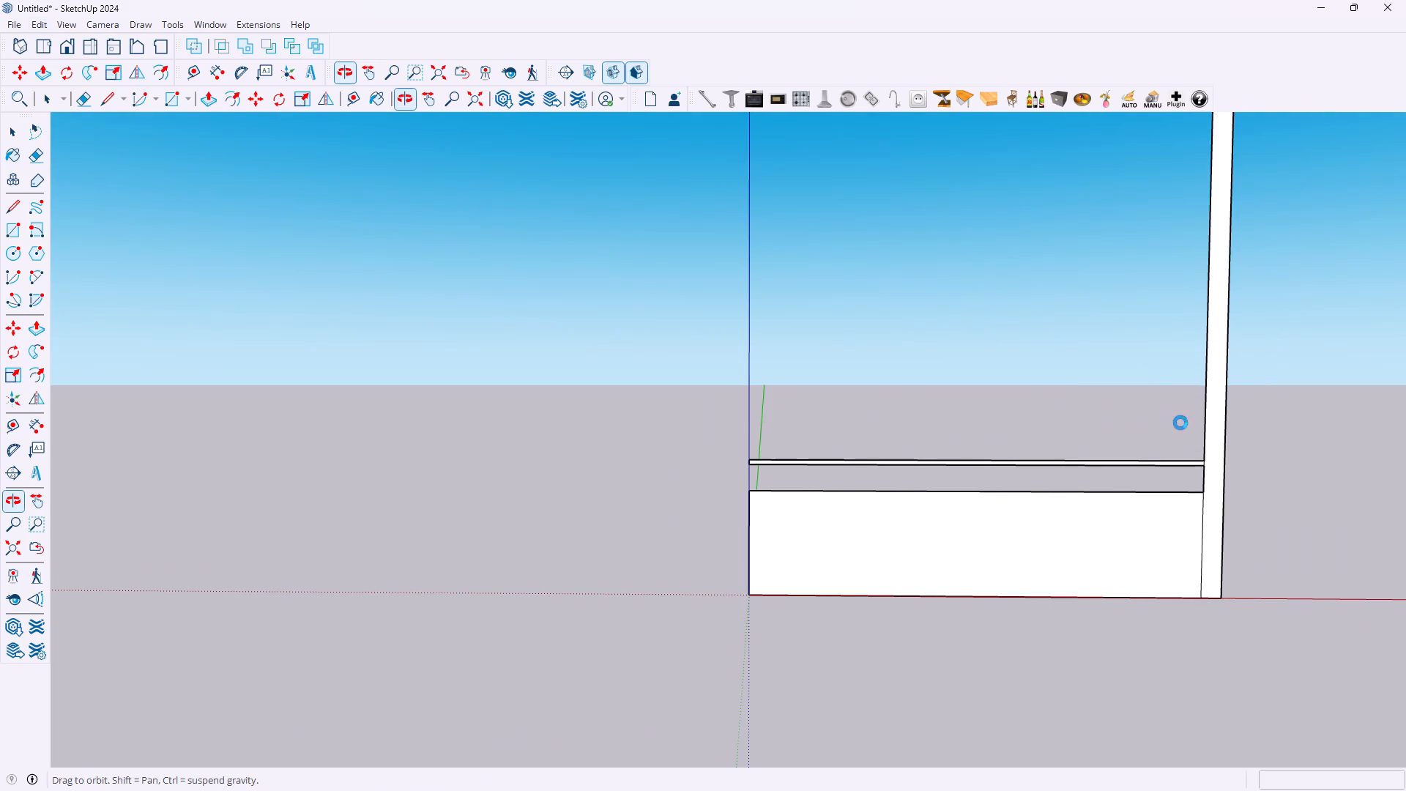
{"action": "scroll", "coordinate": [1180, 423], "scroll_direction": "up", "scroll_amount": 5}
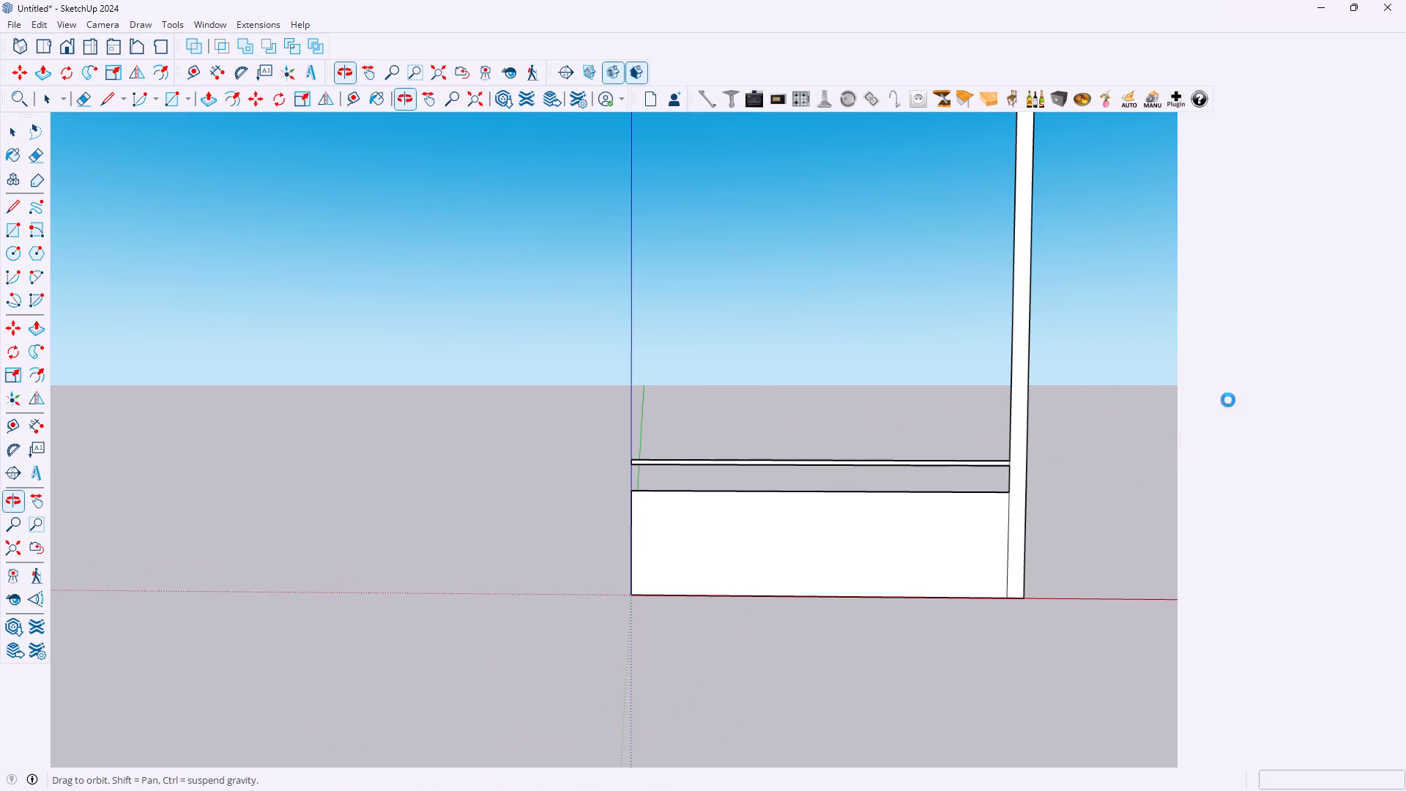
{"action": "left_click", "coordinate": [1397, 125]}
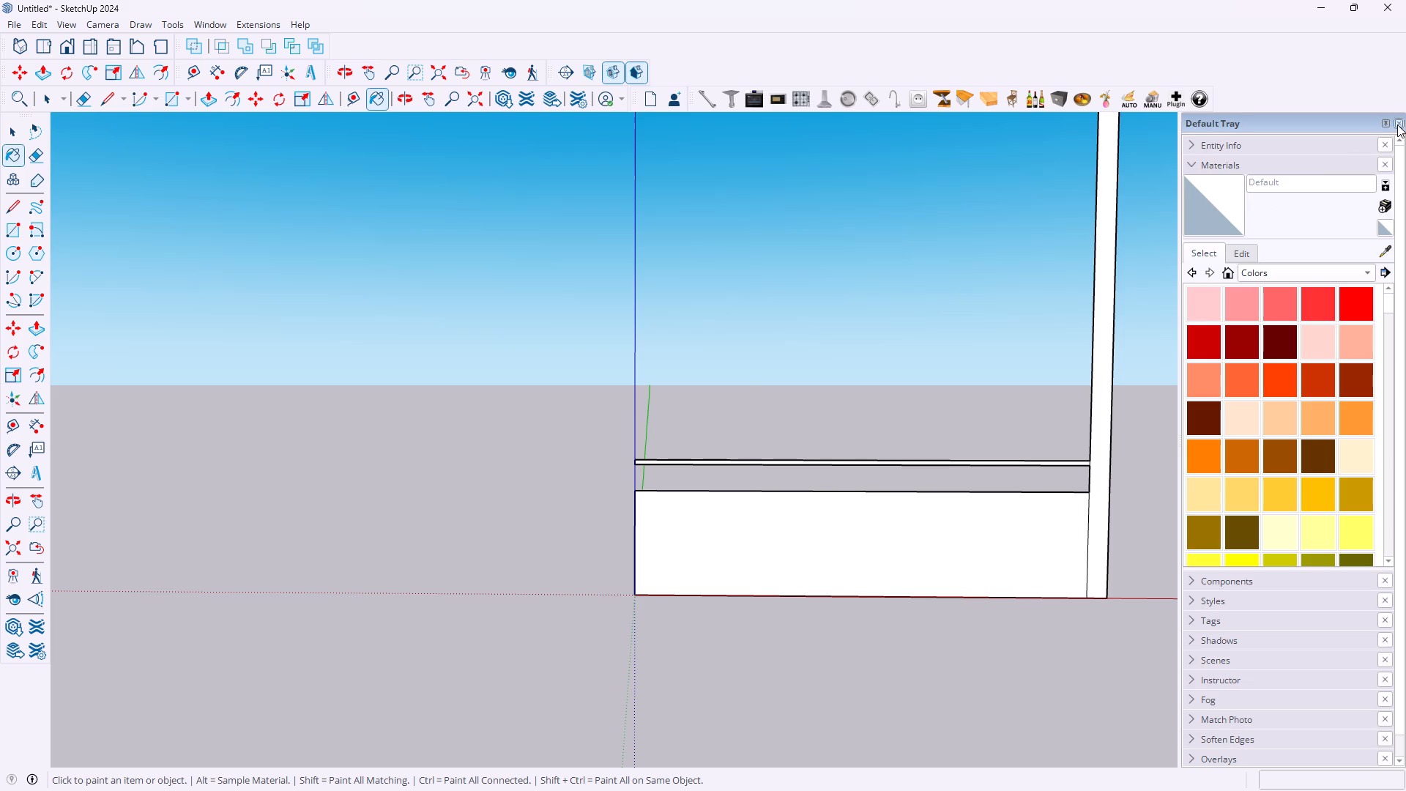
Measure the thickness of the thin strip at its blue-axis end with the Dimension tool, without placing the dimension.
{"action": "scroll", "coordinate": [1275, 308], "scroll_direction": "down", "scroll_amount": 8}
{"action": "key", "text": "space"}
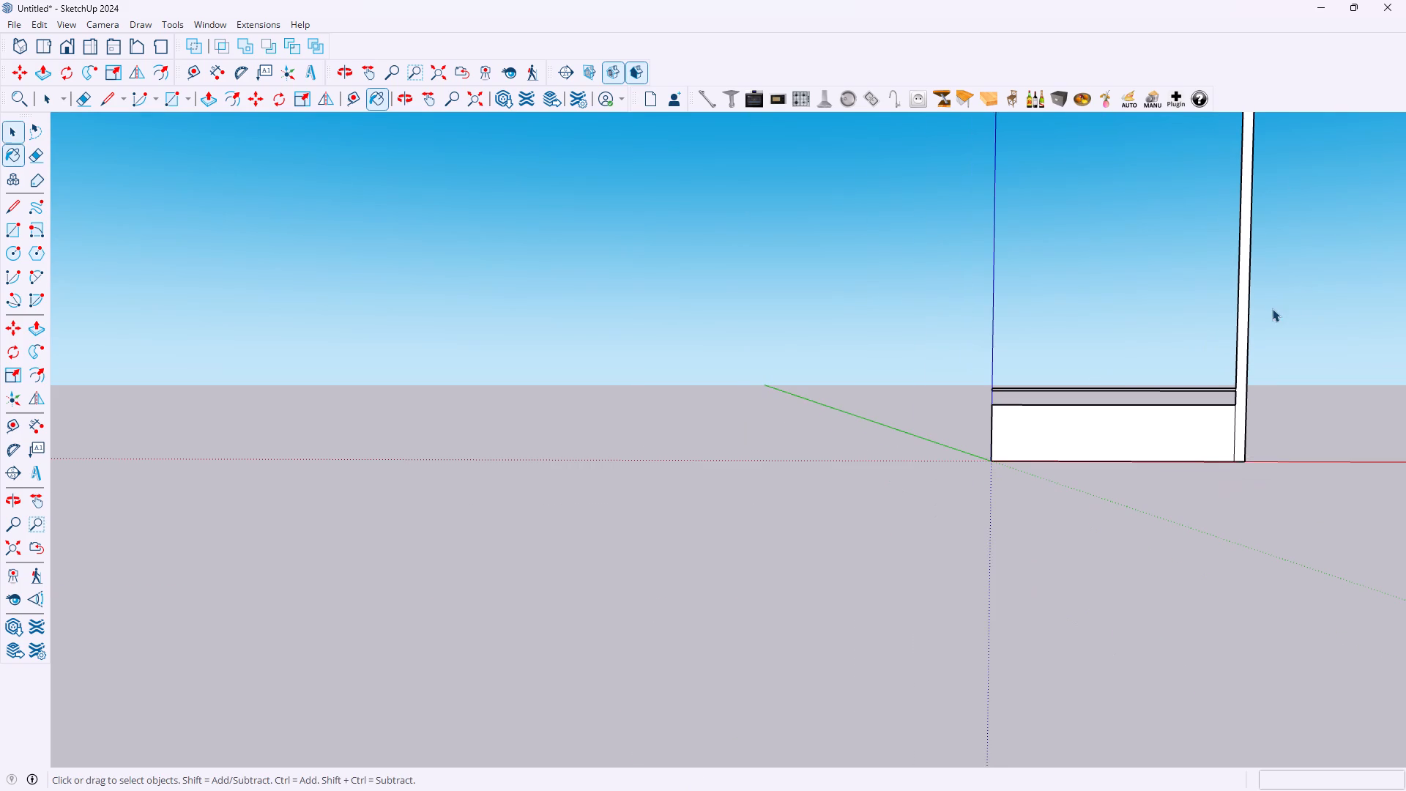
{"action": "scroll", "coordinate": [1327, 281], "scroll_direction": "down", "scroll_amount": 4}
{"action": "scroll", "coordinate": [1342, 242], "scroll_direction": "up", "scroll_amount": 6}
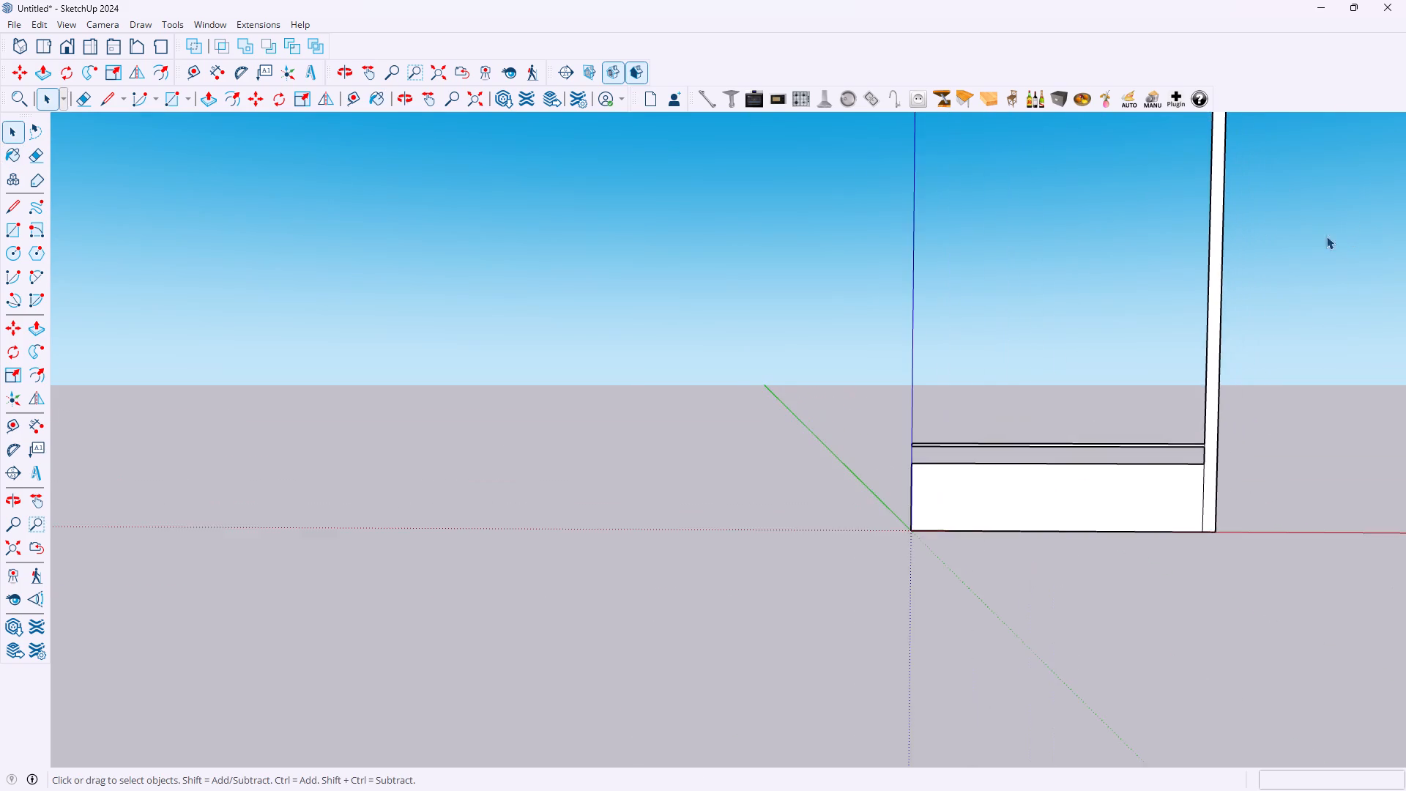
{"action": "scroll", "coordinate": [1322, 250], "scroll_direction": "up", "scroll_amount": 3}
{"action": "middle_click_drag", "start_coordinate": [1251, 424], "coordinate": [1216, 417]}
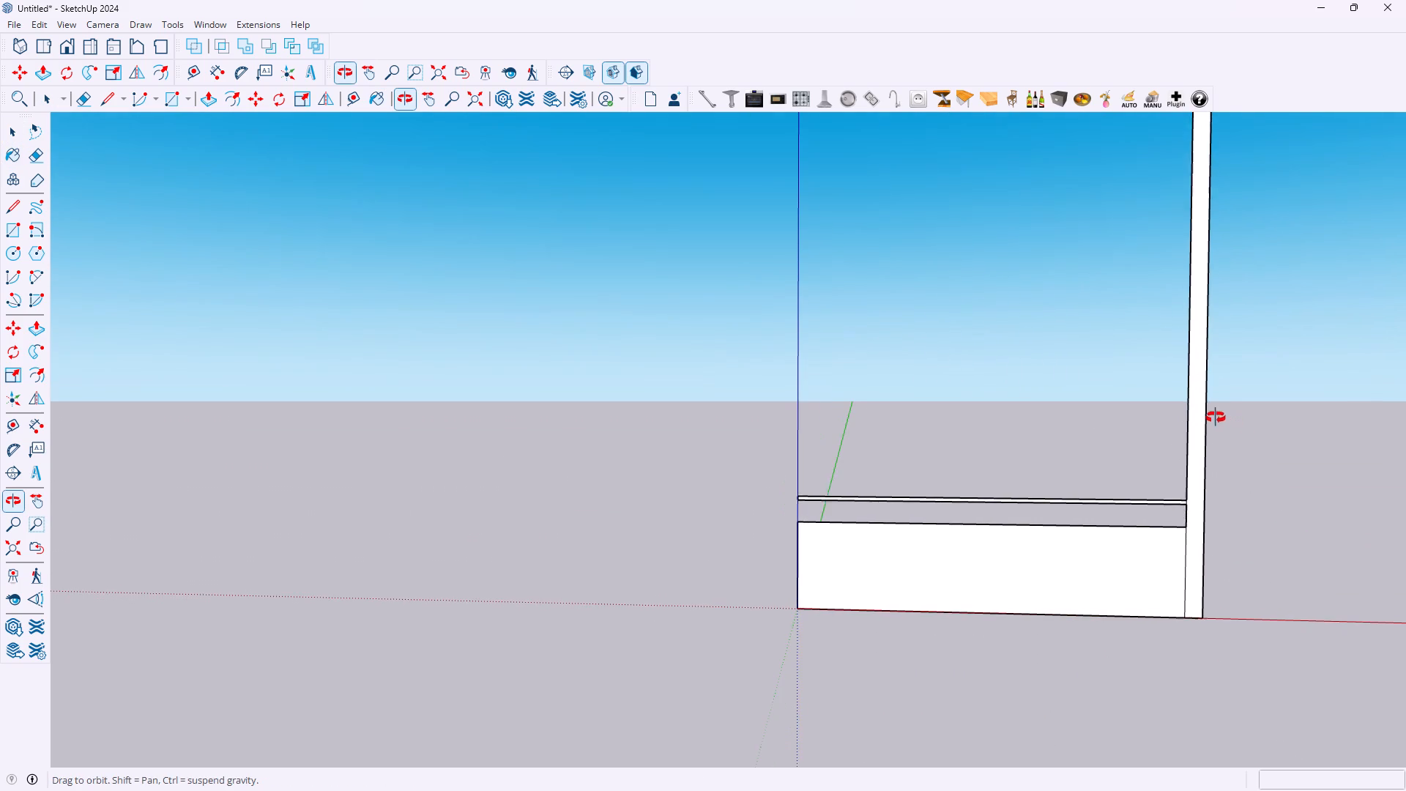
{"action": "middle_click_drag", "start_coordinate": [1216, 417], "coordinate": [1215, 417]}
{"action": "scroll", "coordinate": [1152, 389], "scroll_direction": "up", "scroll_amount": 4}
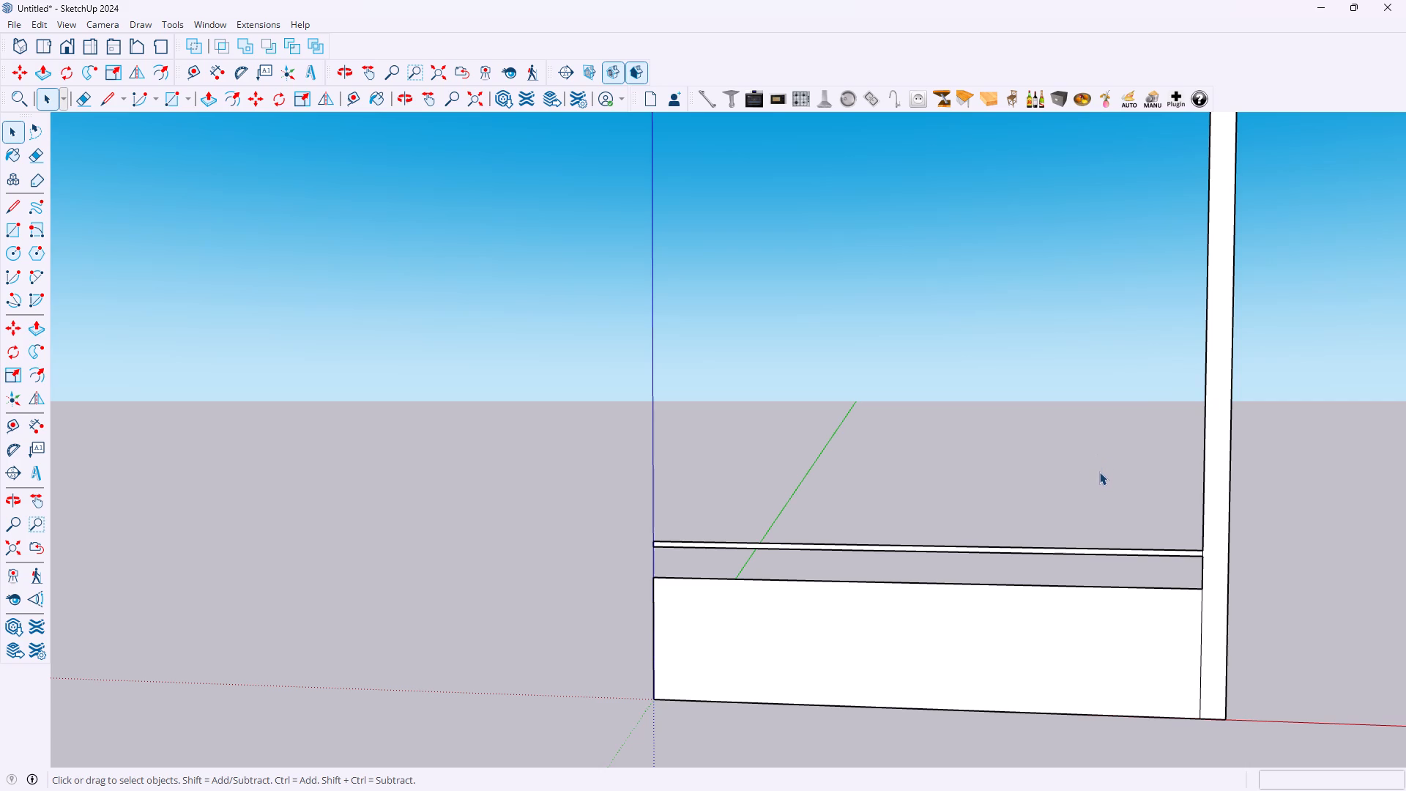
{"action": "scroll", "coordinate": [920, 516], "scroll_direction": "up", "scroll_amount": 2}
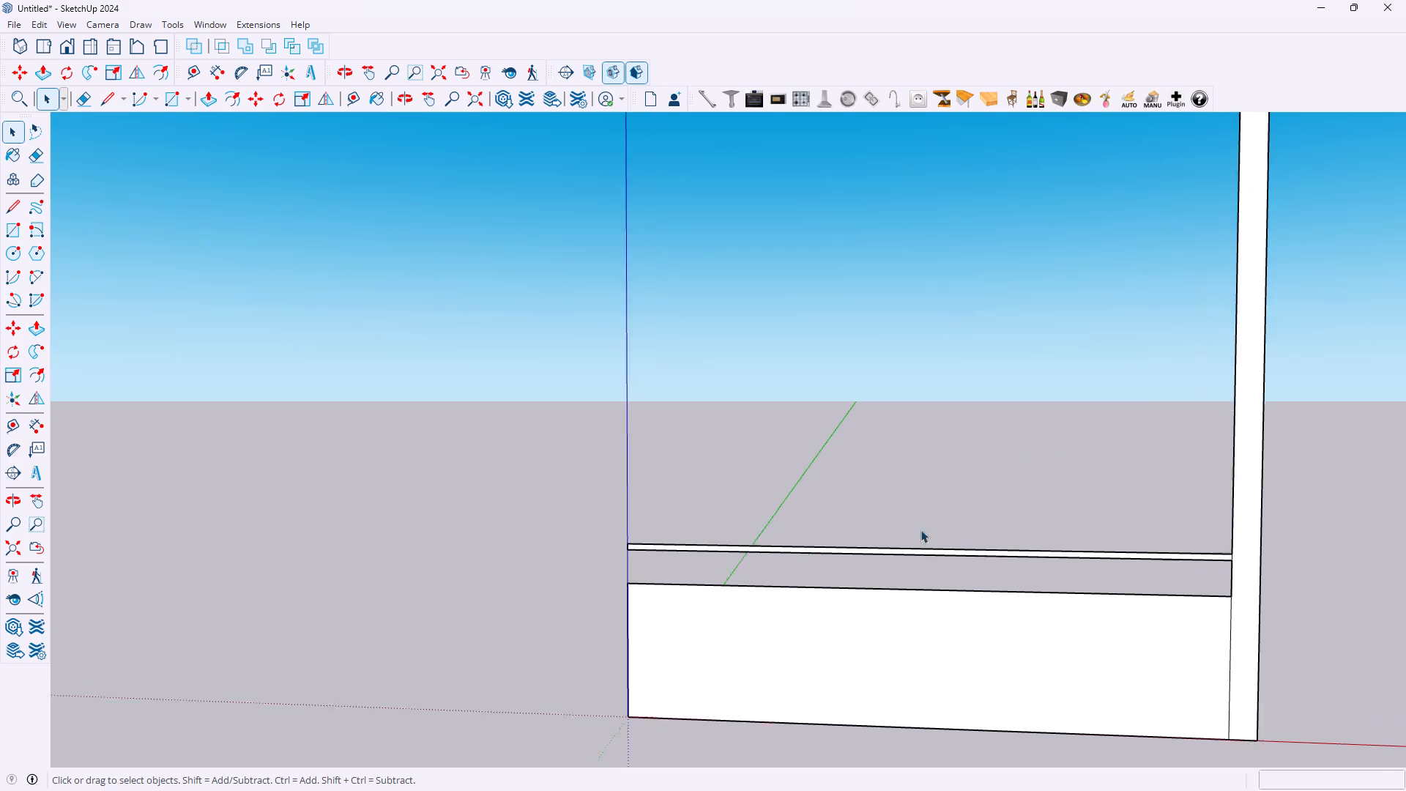
{"action": "scroll", "coordinate": [920, 530], "scroll_direction": "up", "scroll_amount": 5}
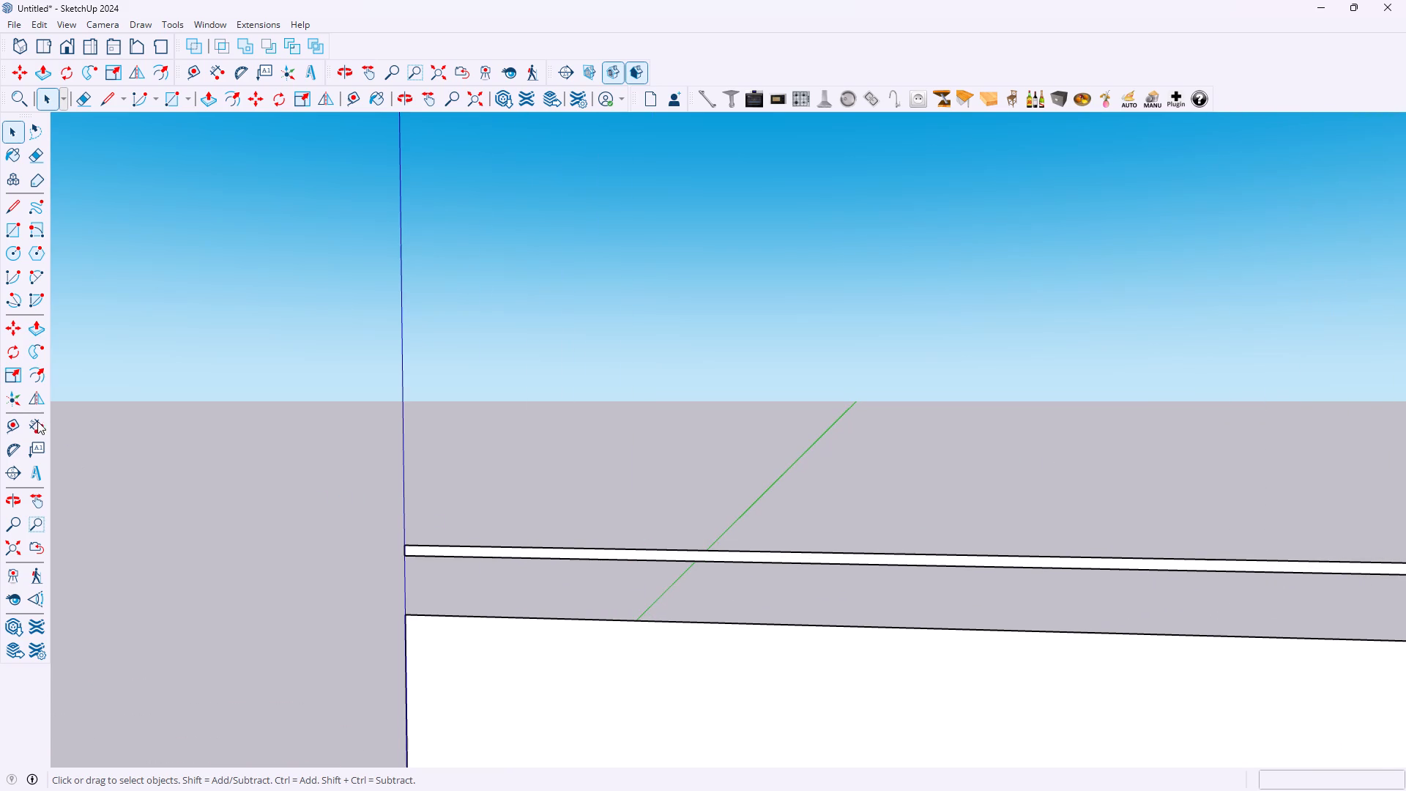
{"action": "left_click", "coordinate": [34, 423]}
{"action": "scroll", "coordinate": [34, 423], "scroll_direction": "up", "scroll_amount": 1}
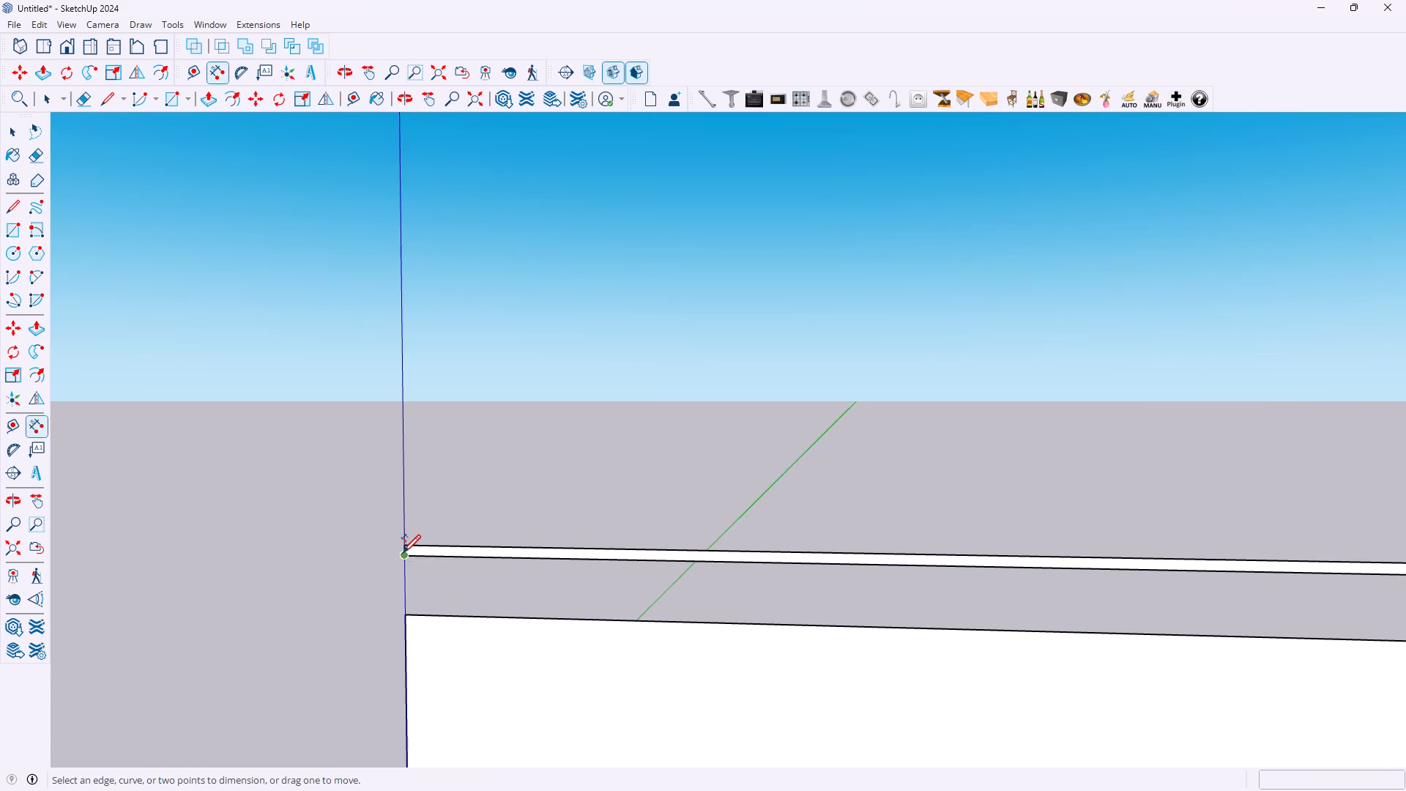
{"action": "scroll", "coordinate": [403, 551], "scroll_direction": "up", "scroll_amount": 11}
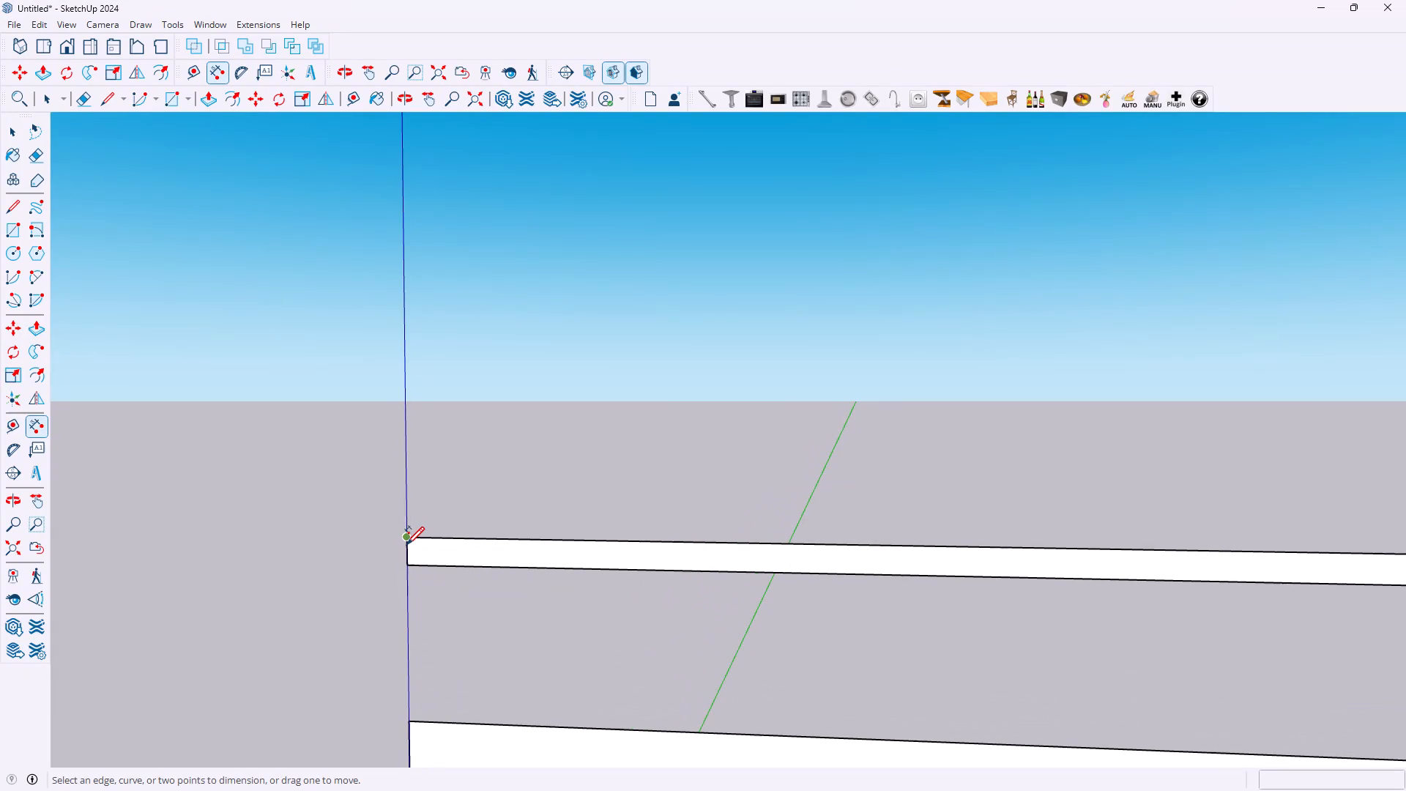
{"action": "scroll", "coordinate": [406, 543], "scroll_direction": "up", "scroll_amount": 4}
{"action": "left_click", "coordinate": [406, 538]}
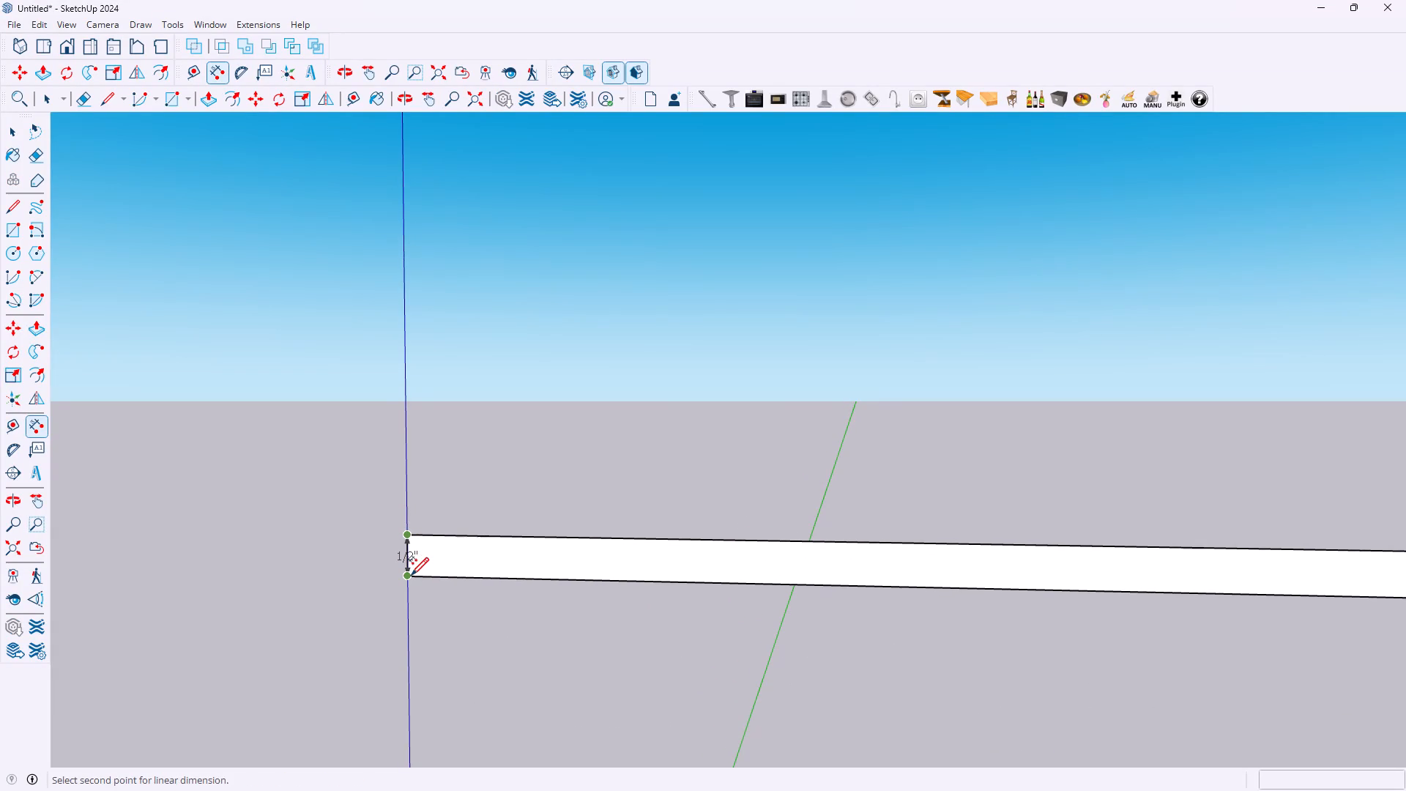
{"action": "left_click", "coordinate": [411, 574]}
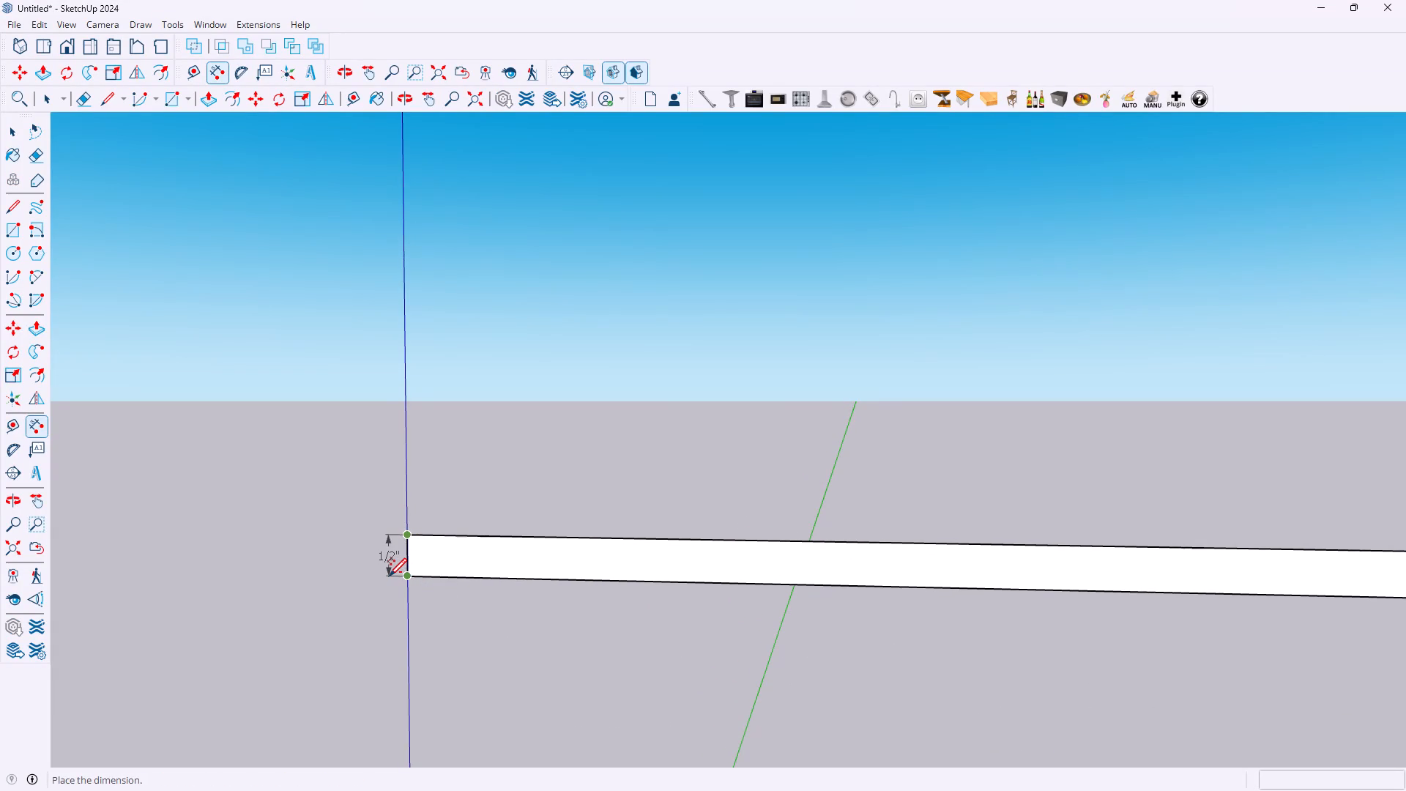
{"action": "key", "text": "space"}
Examine the open area above the thin strip, between the blue axis and the tall upright.
{"action": "scroll", "coordinate": [409, 548], "scroll_direction": "down", "scroll_amount": 20}
{"action": "scroll", "coordinate": [409, 548], "scroll_direction": "down", "scroll_amount": 4}
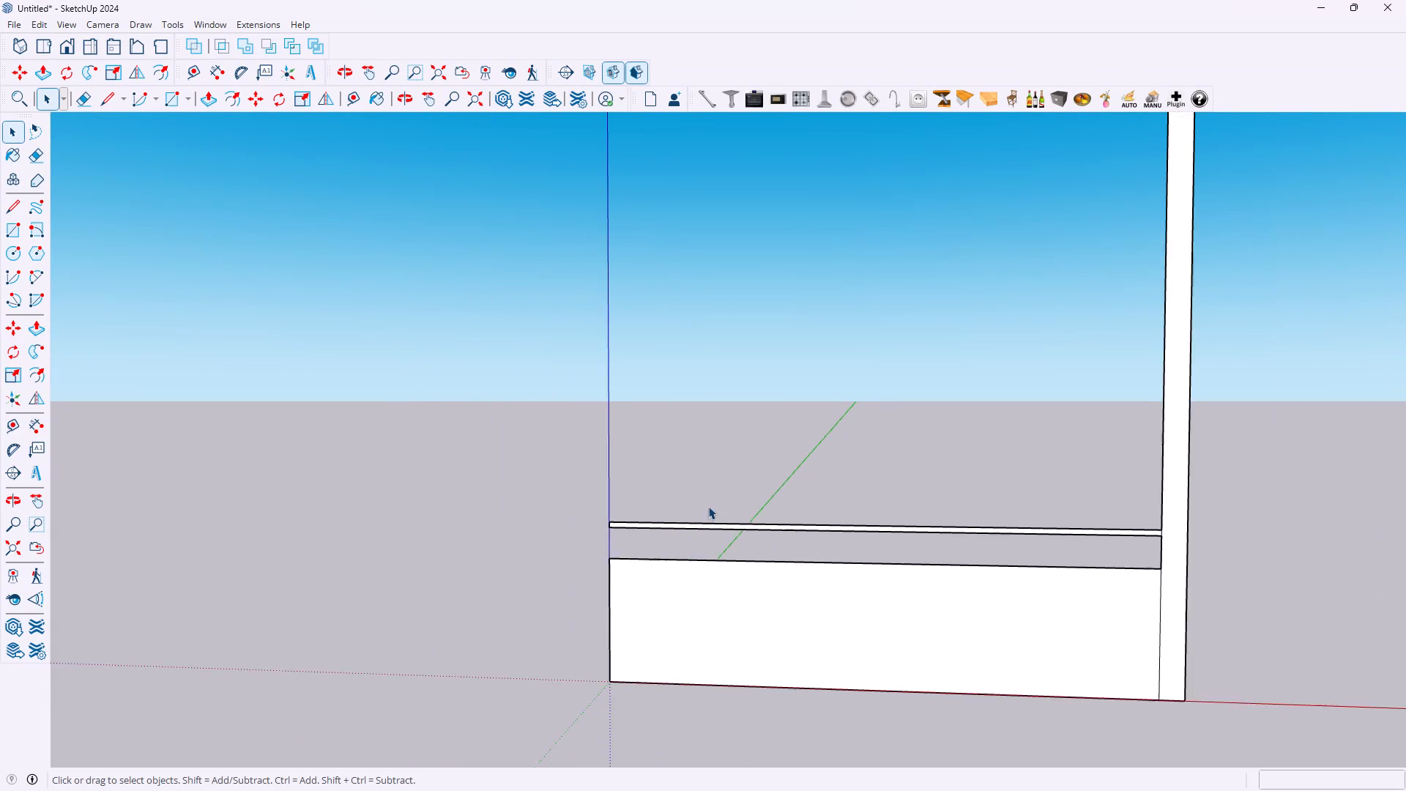
{"action": "scroll", "coordinate": [708, 506], "scroll_direction": "down", "scroll_amount": 4}
{"action": "scroll", "coordinate": [929, 487], "scroll_direction": "down", "scroll_amount": 4}
{"action": "scroll", "coordinate": [940, 497], "scroll_direction": "up", "scroll_amount": 12}
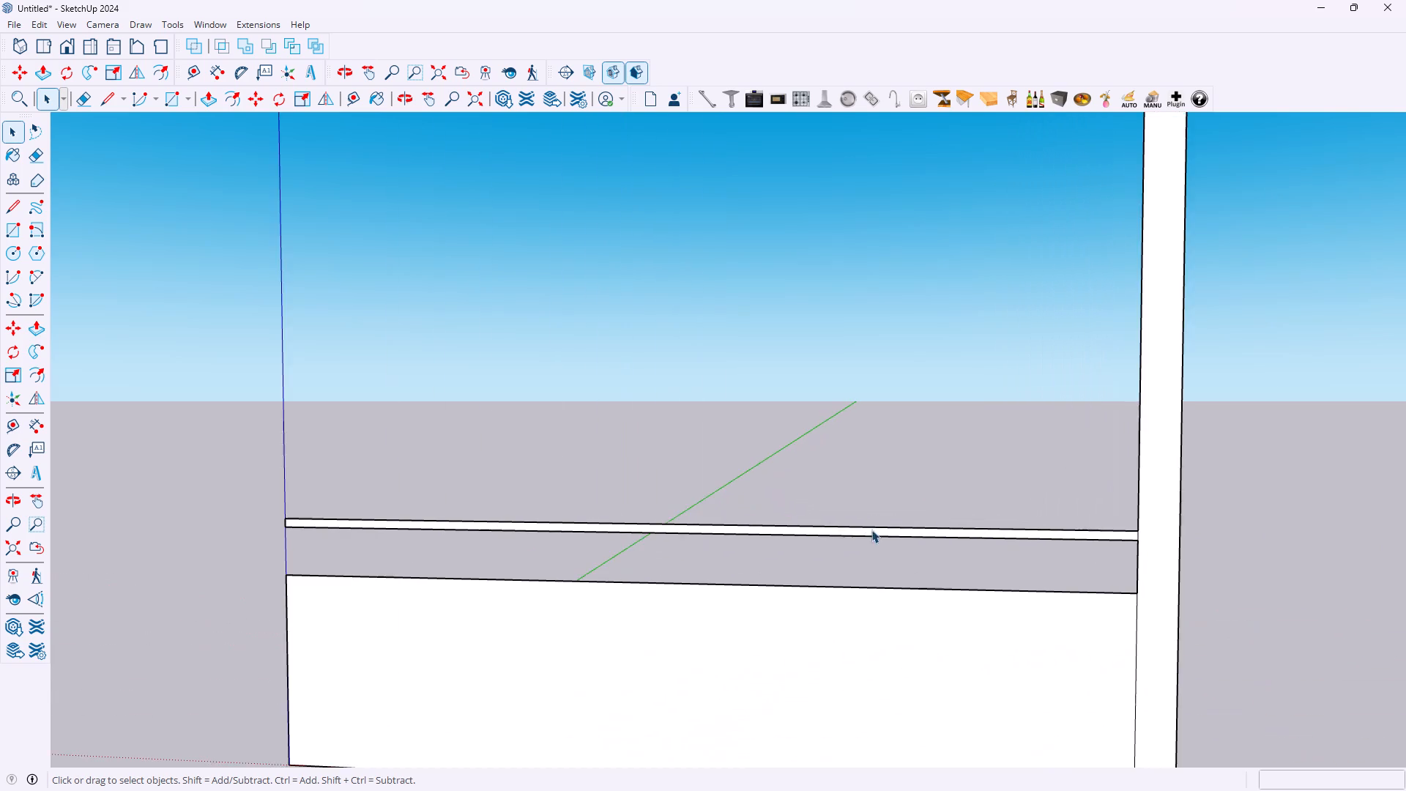
{"action": "scroll", "coordinate": [748, 535], "scroll_direction": "up", "scroll_amount": 4}
{"action": "scroll", "coordinate": [556, 527], "scroll_direction": "down", "scroll_amount": 15}
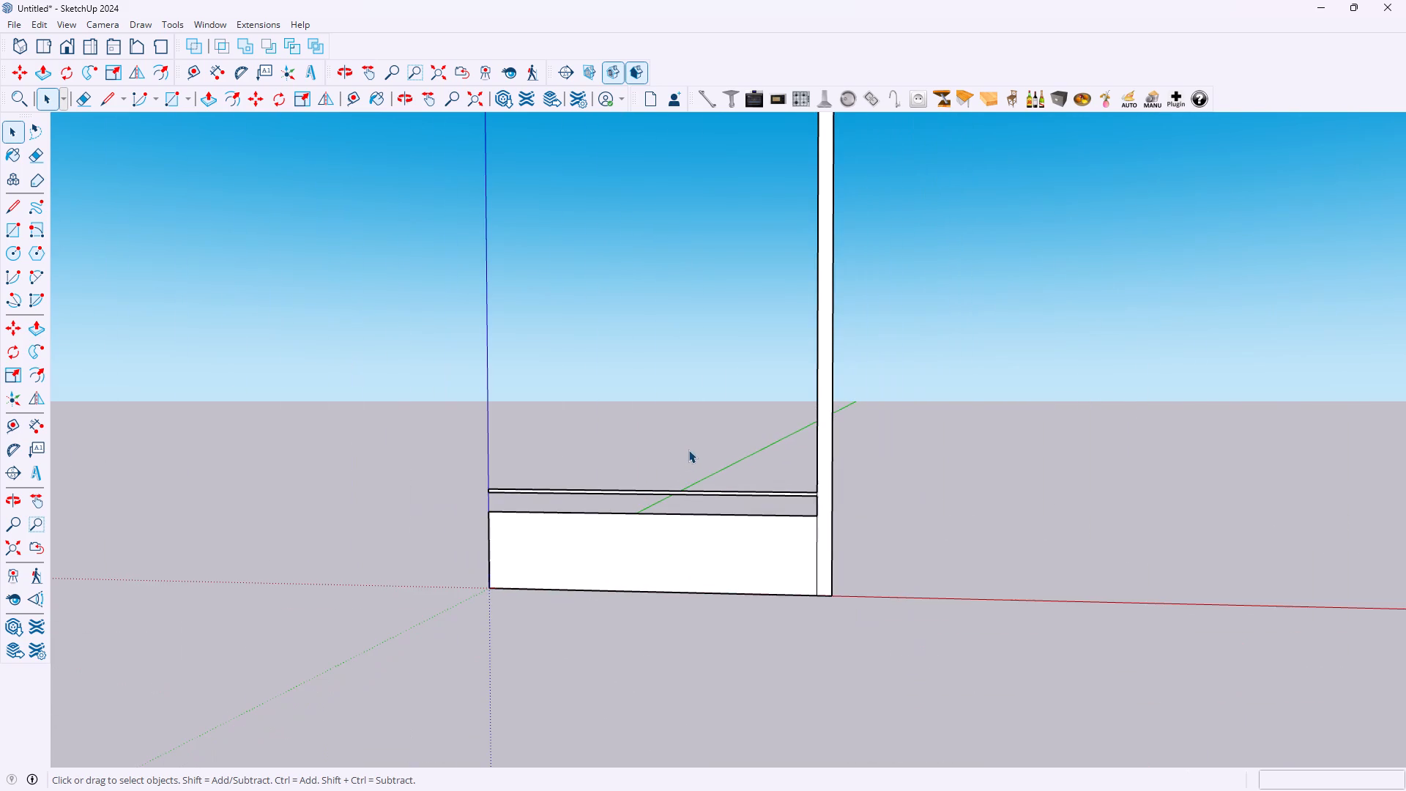
{"action": "scroll", "coordinate": [646, 395], "scroll_direction": "down", "scroll_amount": 4}
{"action": "scroll", "coordinate": [700, 267], "scroll_direction": "up", "scroll_amount": 2}
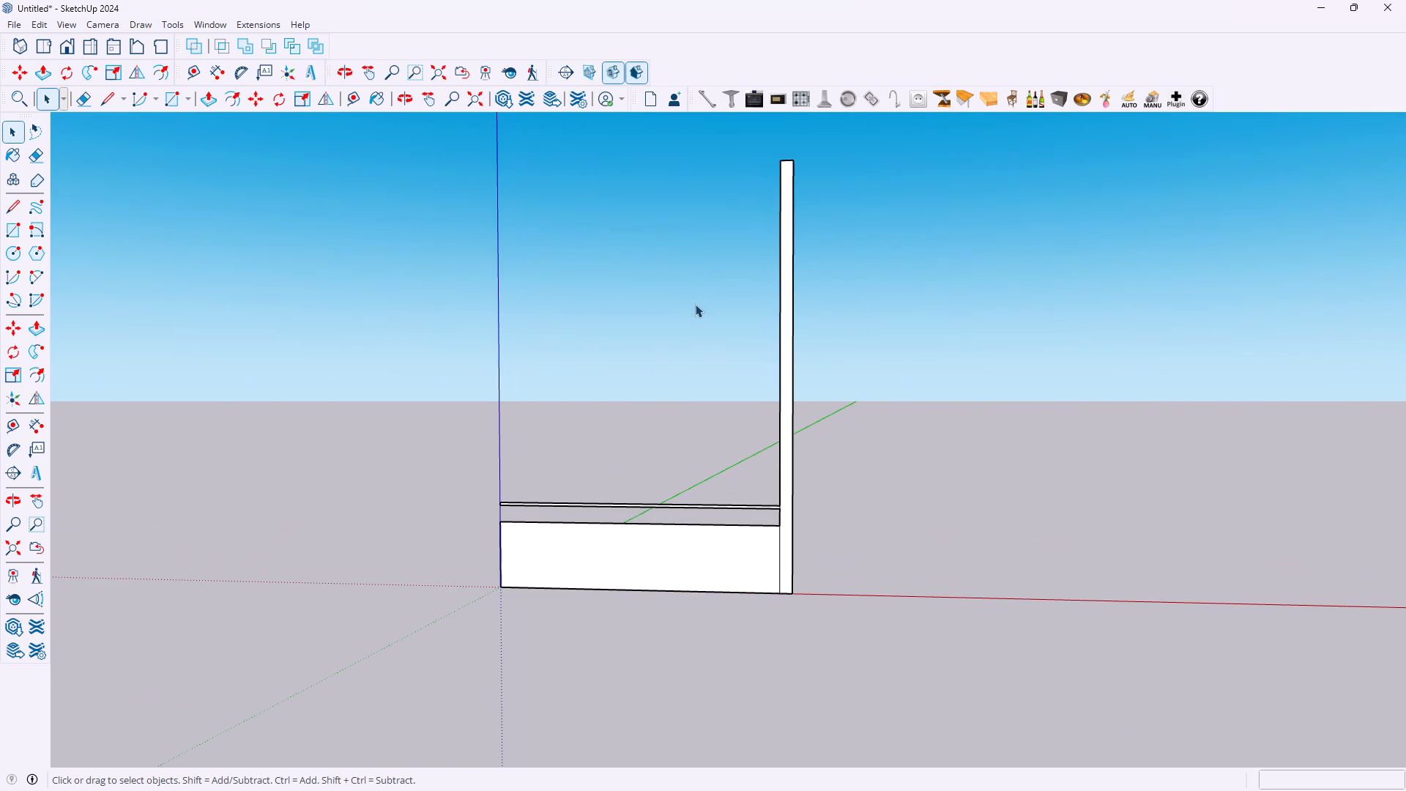
{"action": "scroll", "coordinate": [679, 329], "scroll_direction": "up", "scroll_amount": 2}
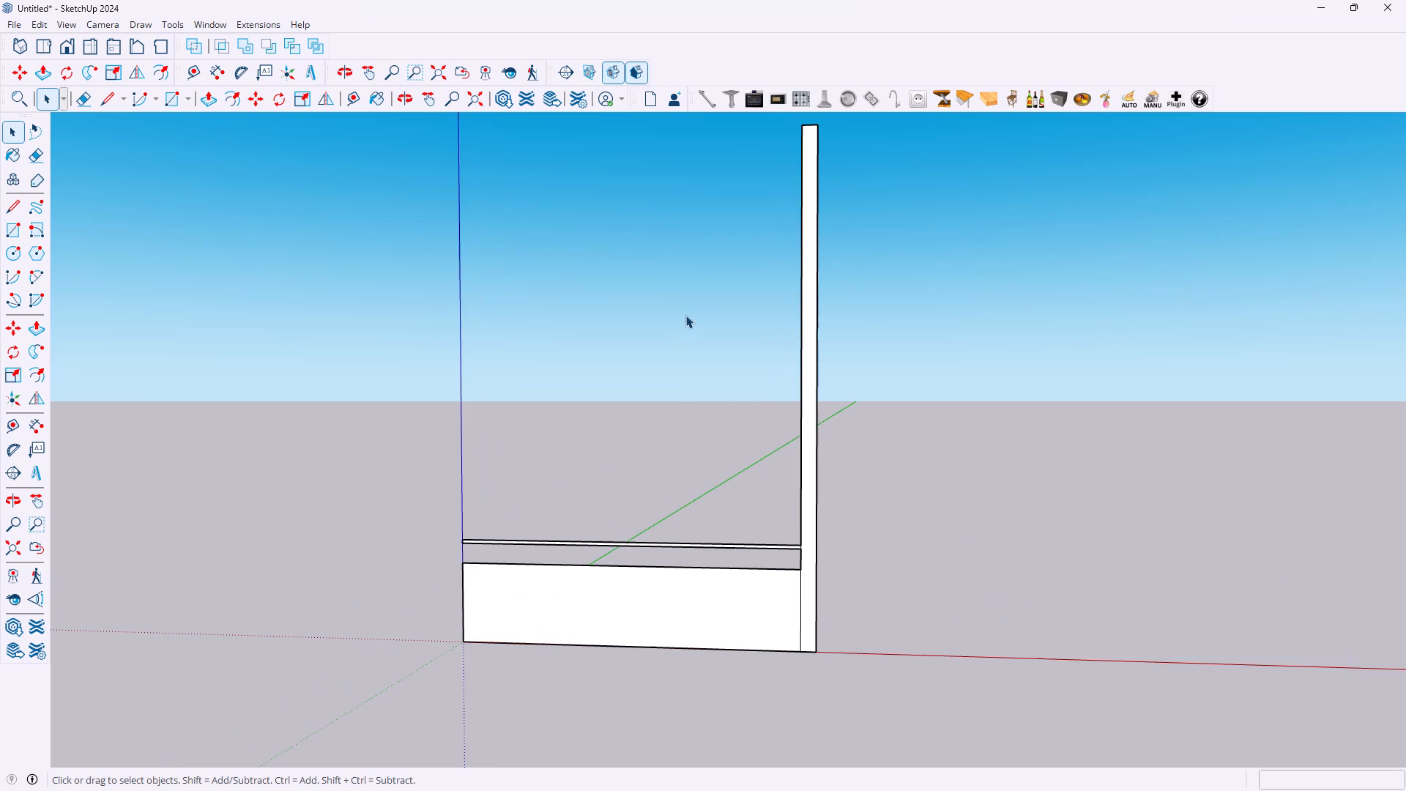
{"action": "scroll", "coordinate": [661, 316], "scroll_direction": "down", "scroll_amount": 3}
{"action": "scroll", "coordinate": [625, 316], "scroll_direction": "up", "scroll_amount": 3}
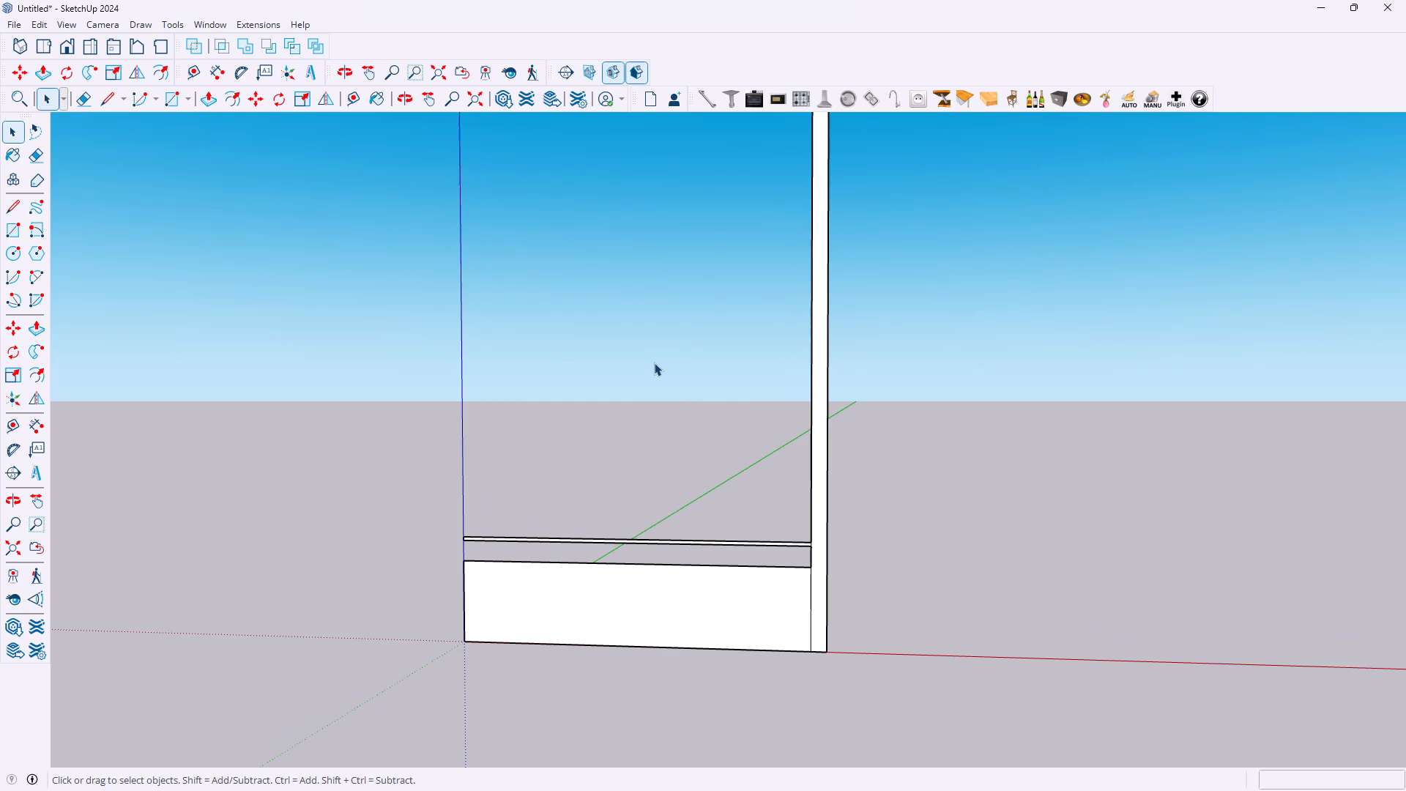
{"action": "scroll", "coordinate": [546, 528], "scroll_direction": "up", "scroll_amount": 2}
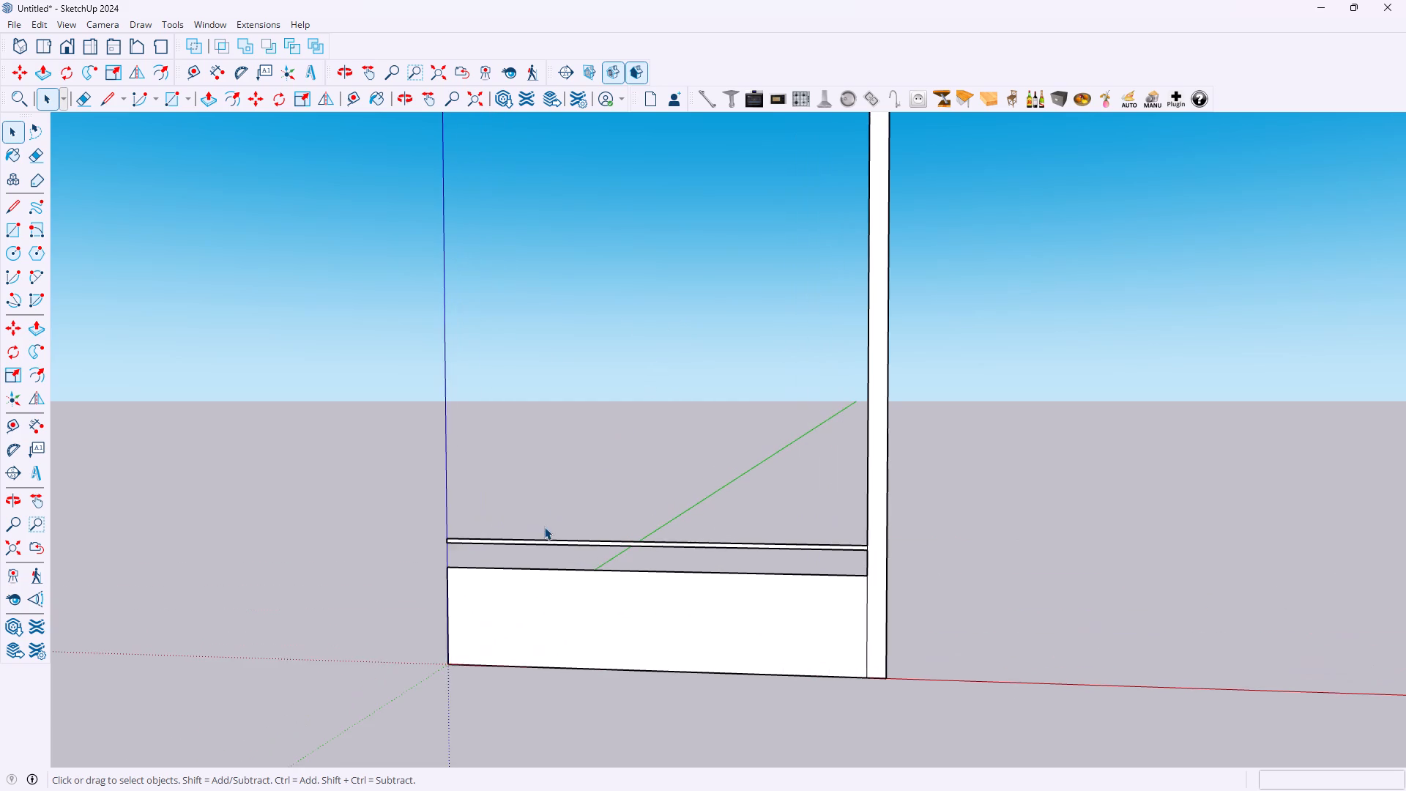
{"action": "scroll", "coordinate": [524, 532], "scroll_direction": "up", "scroll_amount": 6}
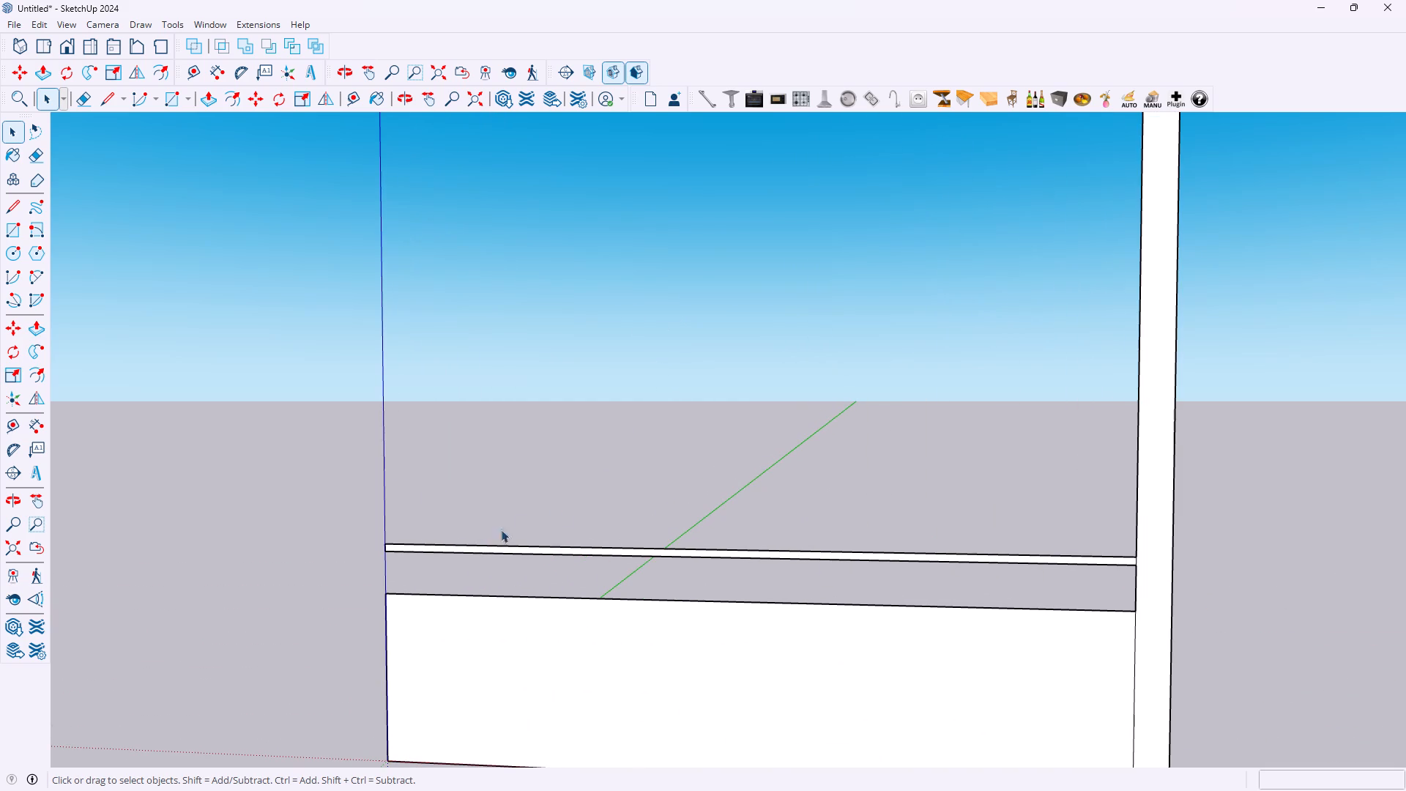
{"action": "scroll", "coordinate": [589, 516], "scroll_direction": "down", "scroll_amount": 3}
{"action": "middle_click_drag", "start_coordinate": [595, 517], "coordinate": [626, 486]}
{"action": "scroll", "coordinate": [631, 470], "scroll_direction": "down", "scroll_amount": 4}
{"action": "scroll", "coordinate": [661, 397], "scroll_direction": "down", "scroll_amount": 4}
{"action": "scroll", "coordinate": [674, 344], "scroll_direction": "up", "scroll_amount": 2}
{"action": "scroll", "coordinate": [674, 344], "scroll_direction": "down", "scroll_amount": 2}
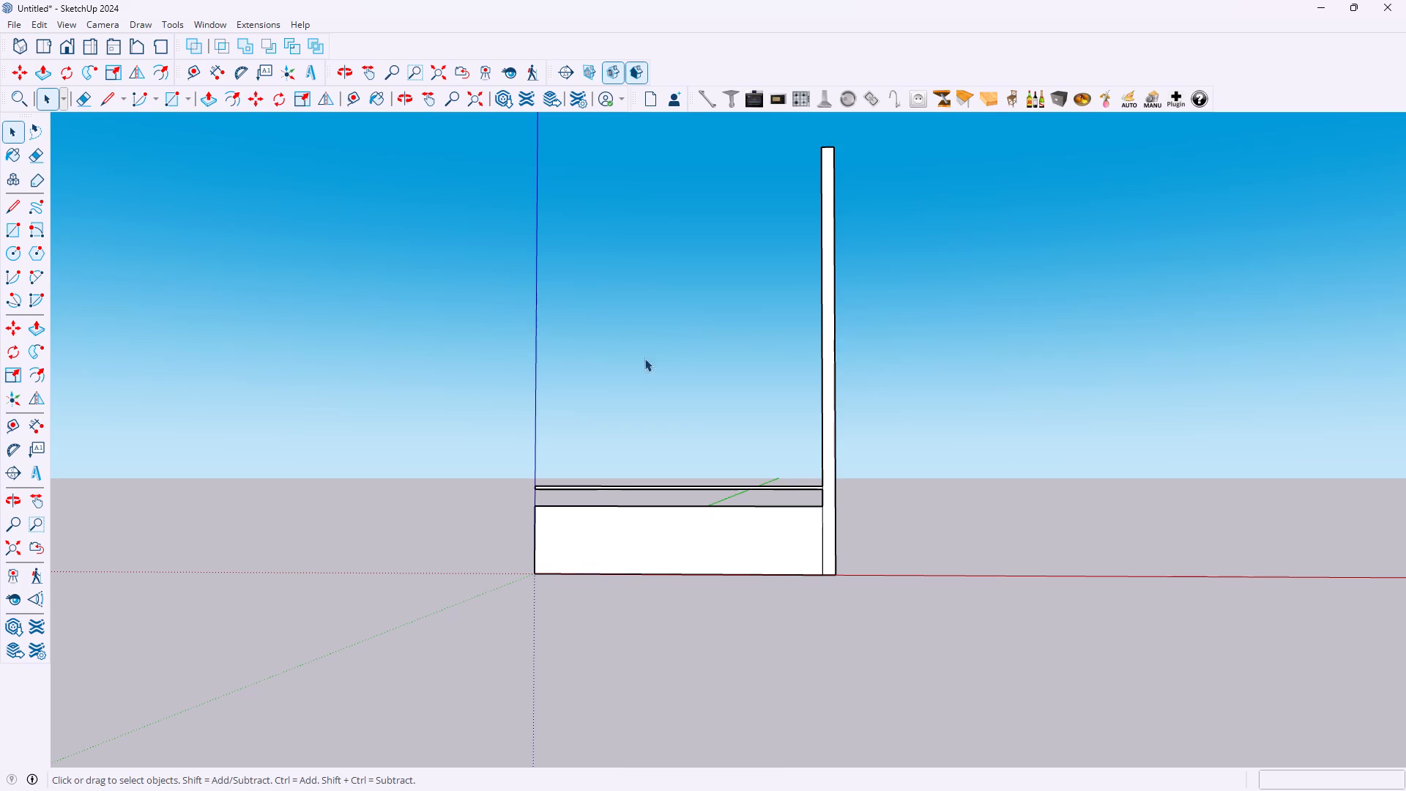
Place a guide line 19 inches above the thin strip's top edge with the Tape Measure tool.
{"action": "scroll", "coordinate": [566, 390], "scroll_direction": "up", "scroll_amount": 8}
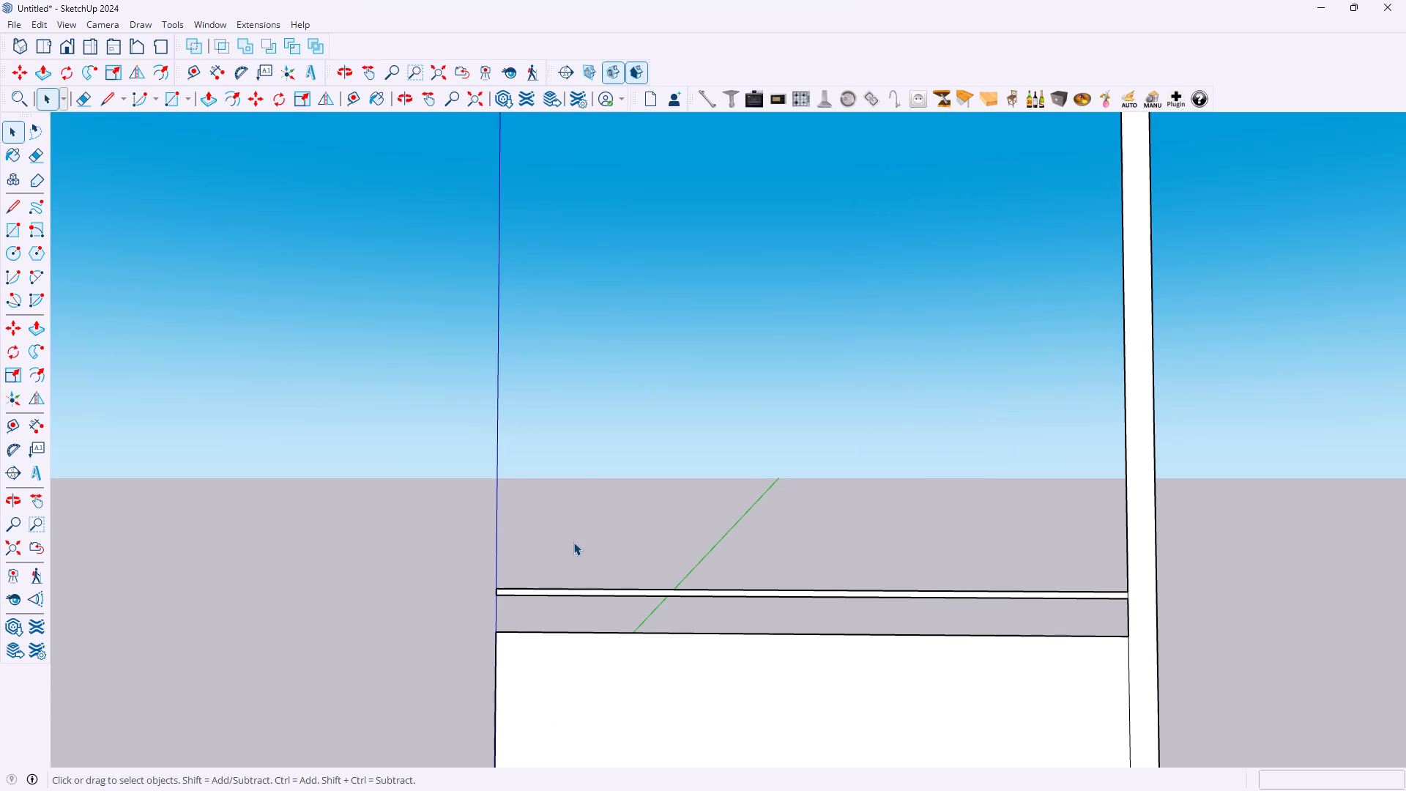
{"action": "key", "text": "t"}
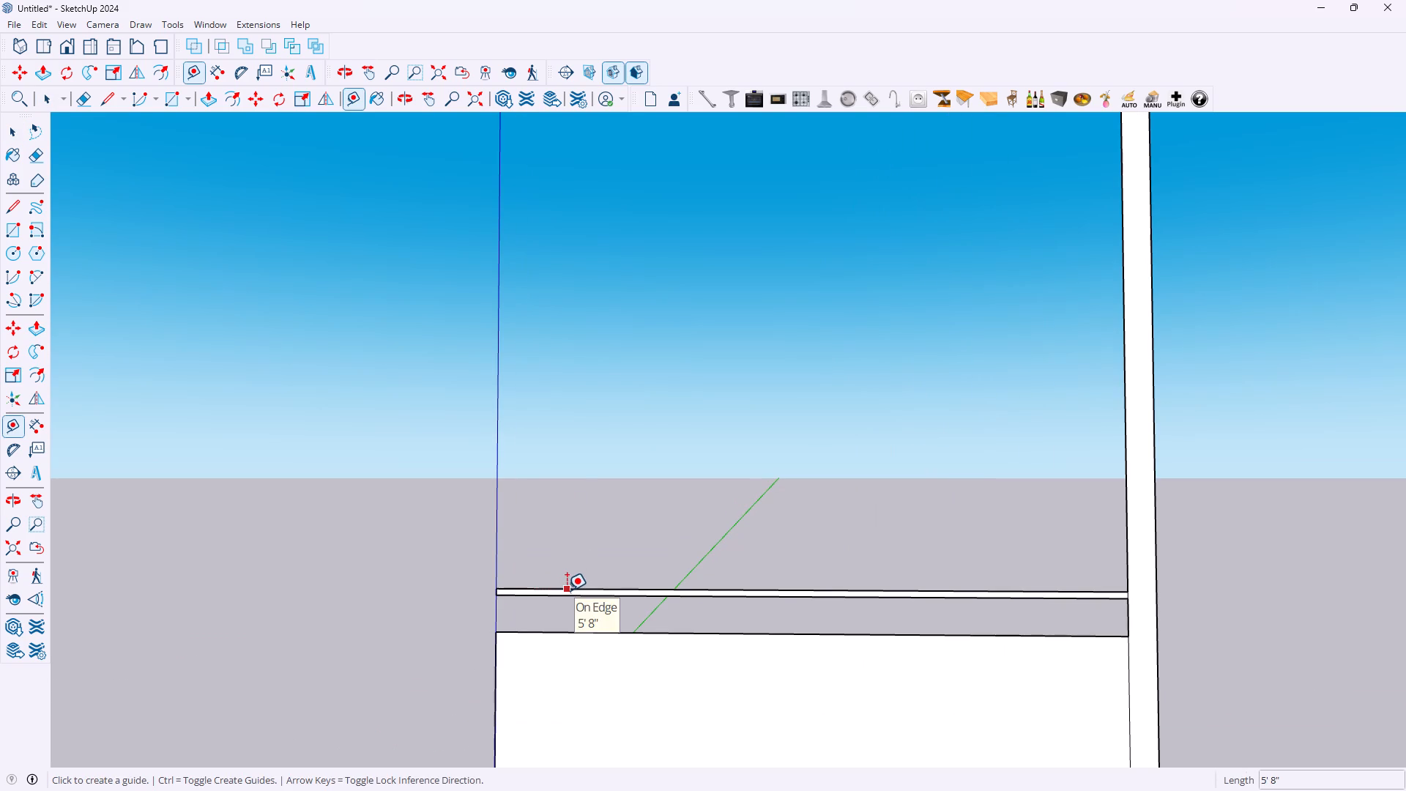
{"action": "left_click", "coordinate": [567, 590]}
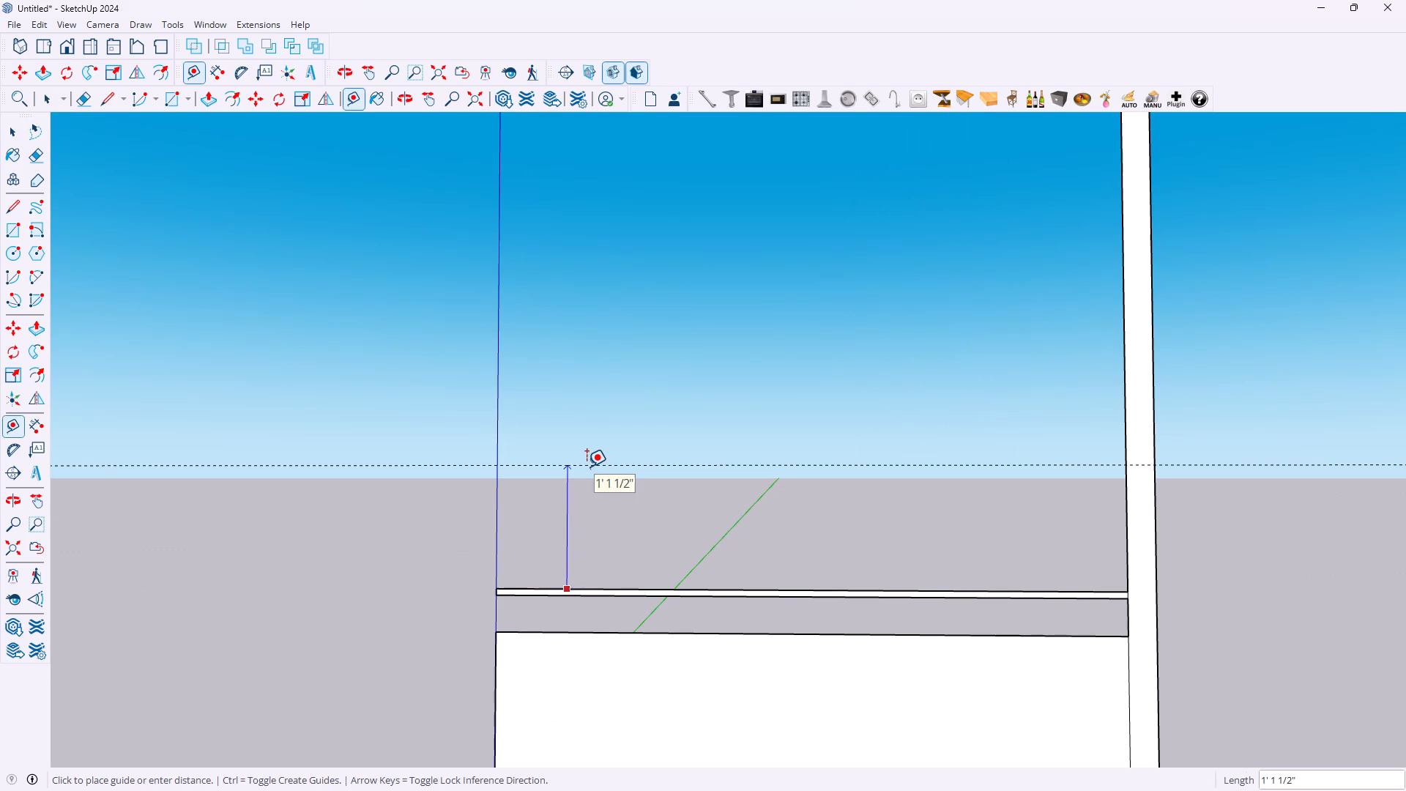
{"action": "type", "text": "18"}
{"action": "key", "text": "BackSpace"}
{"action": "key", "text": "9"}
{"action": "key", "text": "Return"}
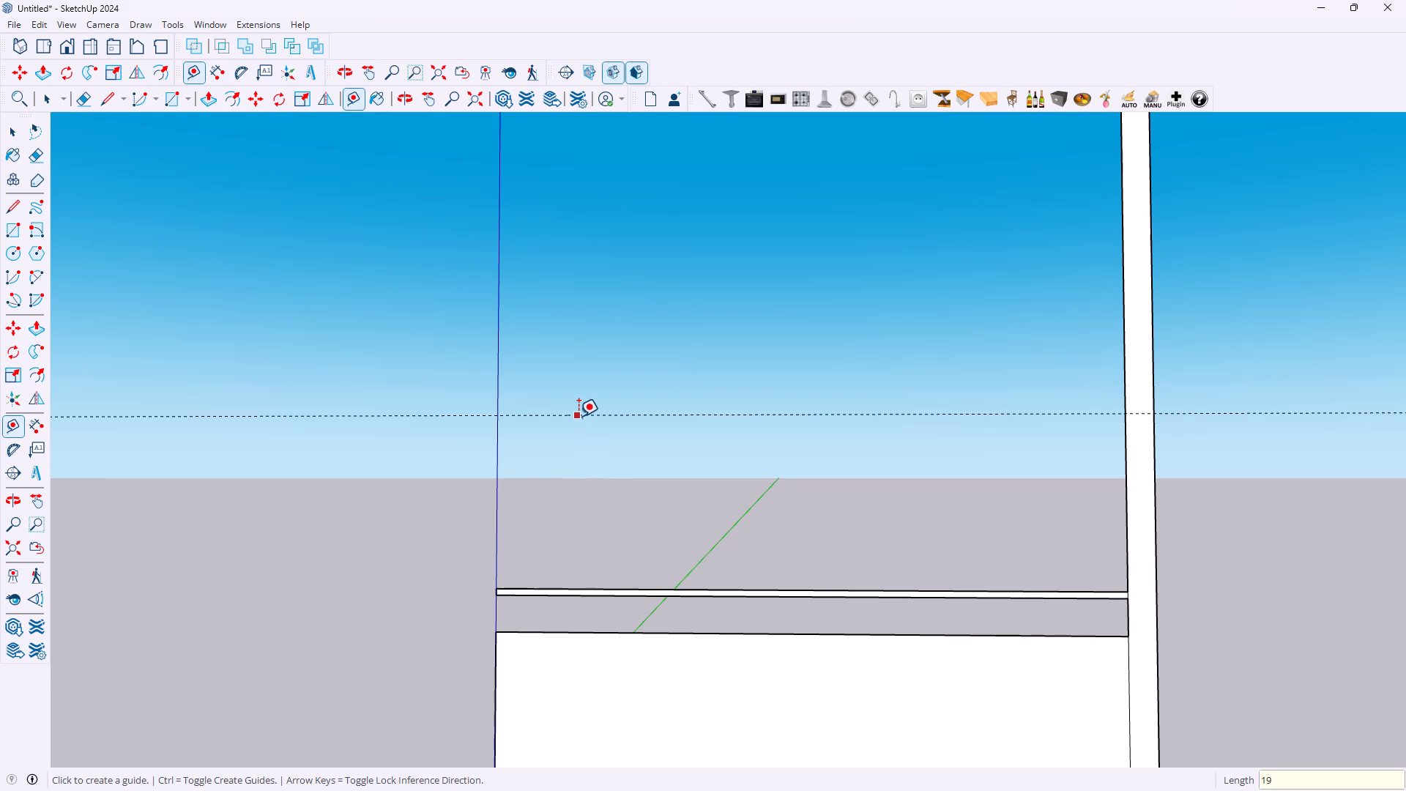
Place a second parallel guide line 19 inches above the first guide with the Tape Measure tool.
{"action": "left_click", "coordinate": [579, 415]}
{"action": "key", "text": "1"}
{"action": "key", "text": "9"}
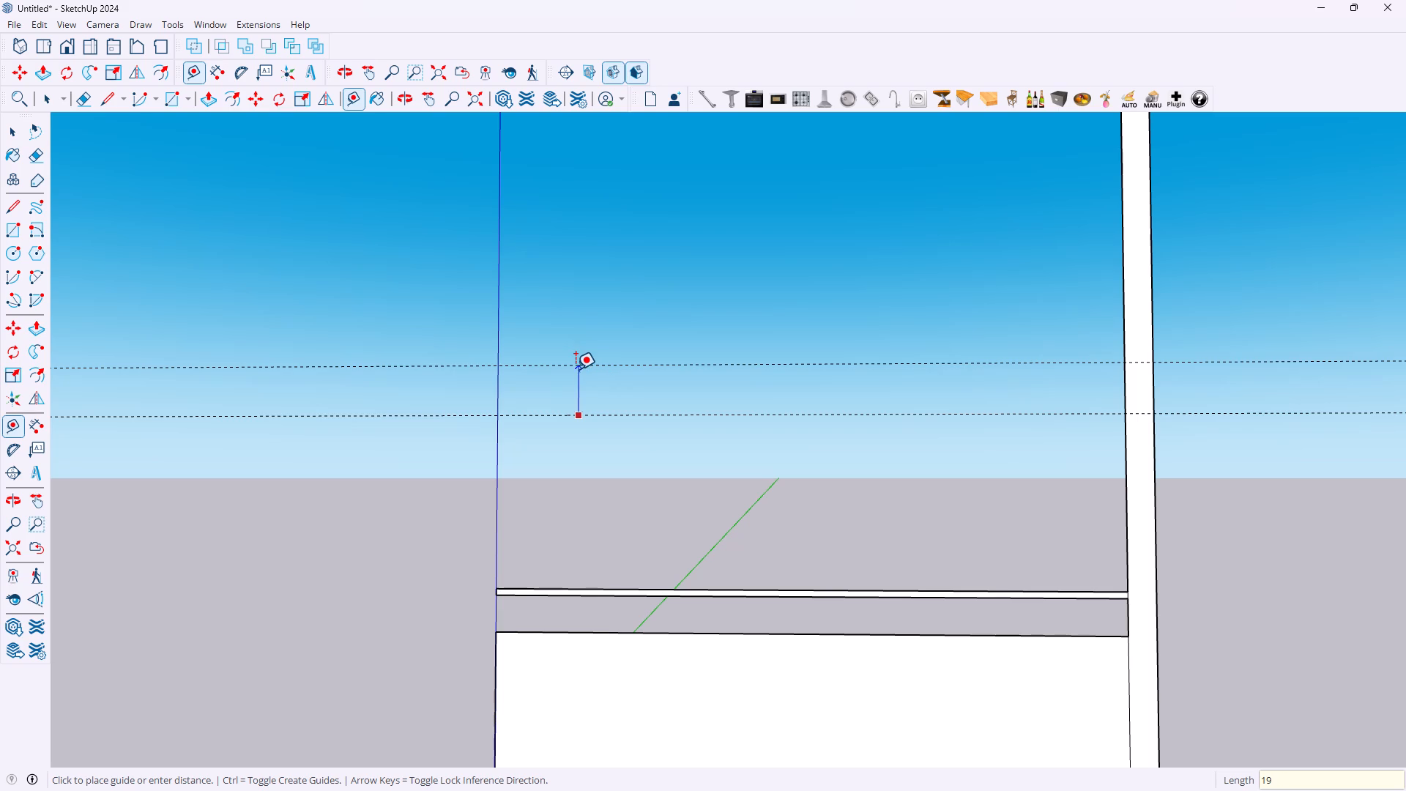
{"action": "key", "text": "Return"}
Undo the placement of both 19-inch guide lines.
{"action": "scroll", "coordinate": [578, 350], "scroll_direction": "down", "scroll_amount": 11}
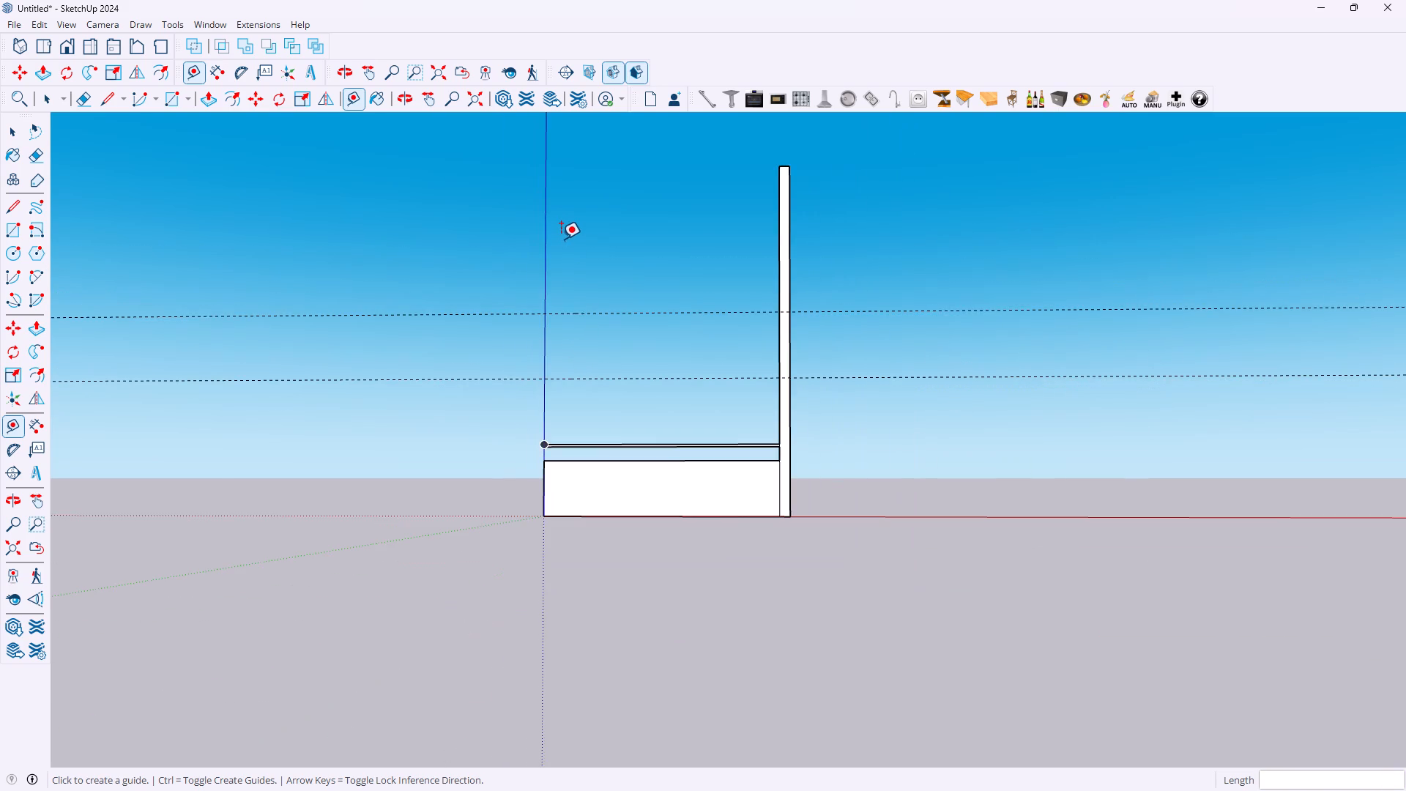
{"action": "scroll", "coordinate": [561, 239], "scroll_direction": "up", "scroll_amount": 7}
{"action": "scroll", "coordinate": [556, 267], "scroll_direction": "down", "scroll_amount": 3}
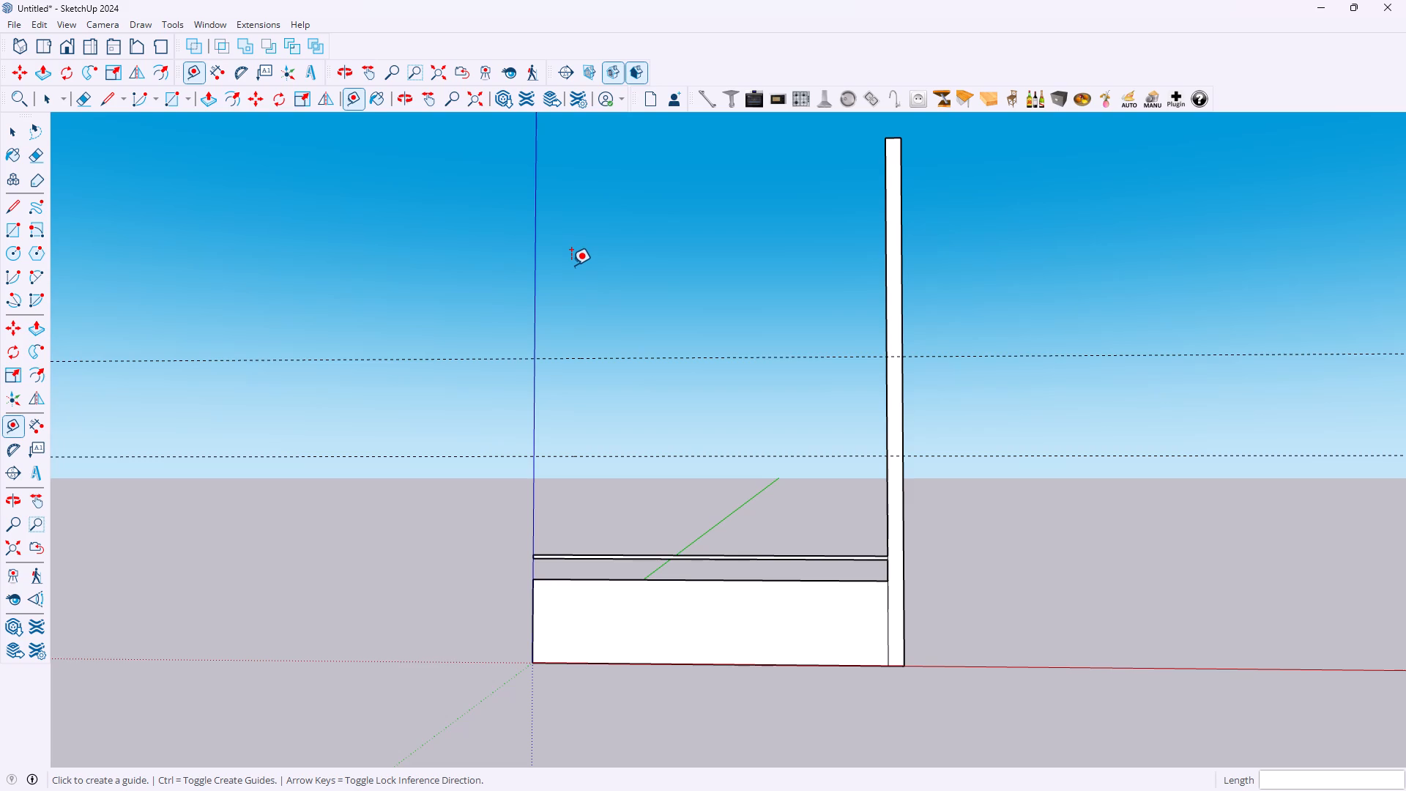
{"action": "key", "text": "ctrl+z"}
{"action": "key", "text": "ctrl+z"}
Place a guide line 18.79 inches above the thin strip's top edge with the Tape Measure tool.
{"action": "scroll", "coordinate": [562, 525], "scroll_direction": "up", "scroll_amount": 3}
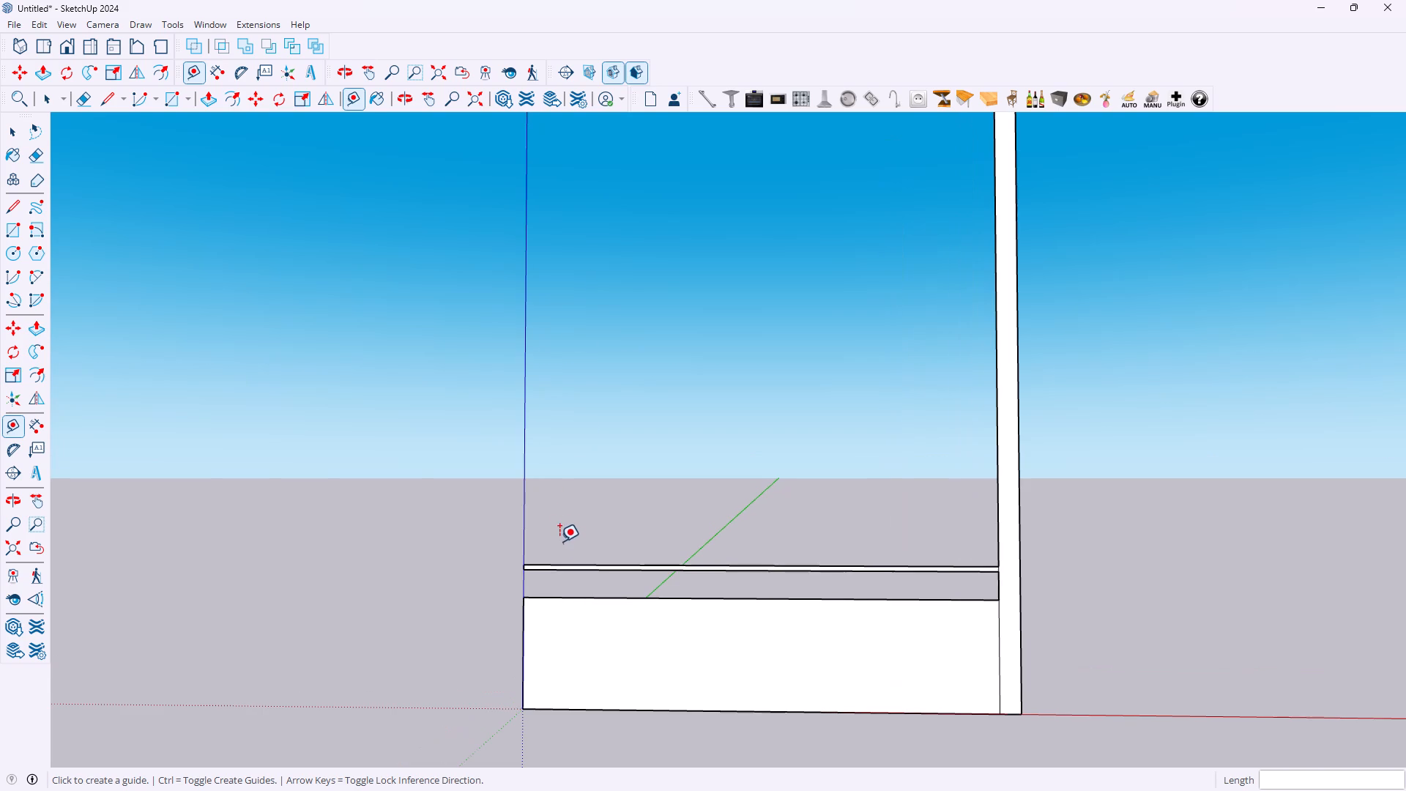
{"action": "left_click", "coordinate": [558, 562]}
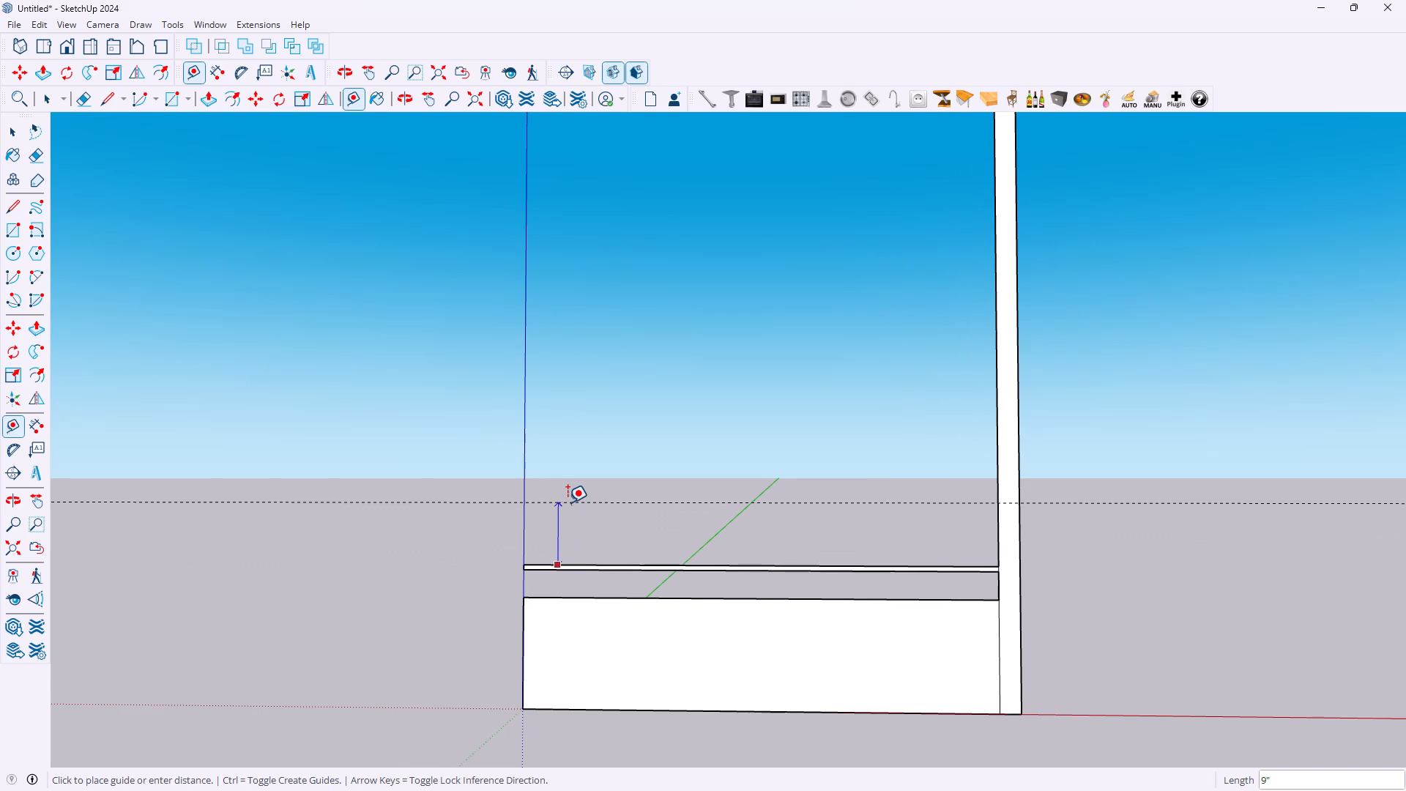
{"action": "type", "text": "18"}
{"action": "key", "text": "period"}
{"action": "type", "text": "79"}
{"action": "key", "text": "Return"}
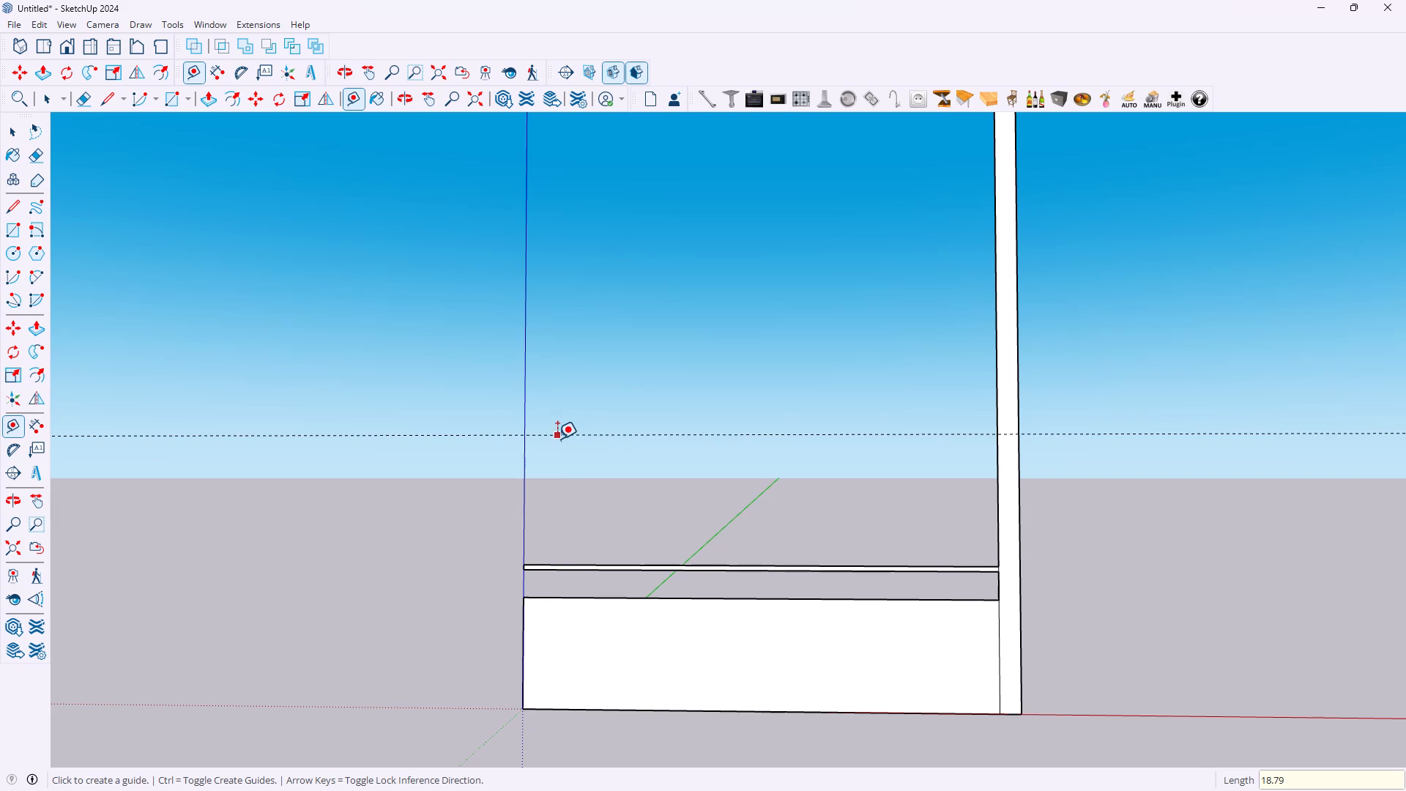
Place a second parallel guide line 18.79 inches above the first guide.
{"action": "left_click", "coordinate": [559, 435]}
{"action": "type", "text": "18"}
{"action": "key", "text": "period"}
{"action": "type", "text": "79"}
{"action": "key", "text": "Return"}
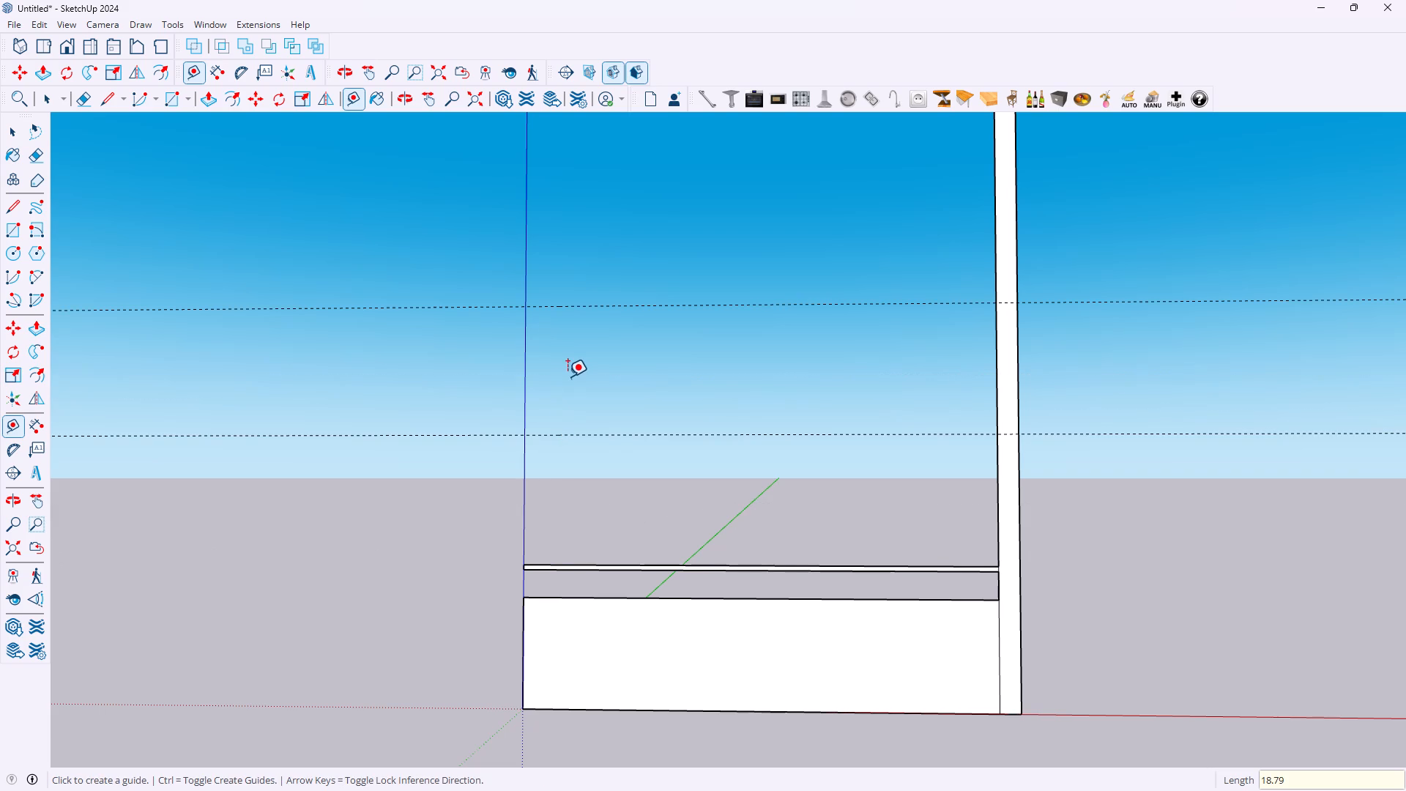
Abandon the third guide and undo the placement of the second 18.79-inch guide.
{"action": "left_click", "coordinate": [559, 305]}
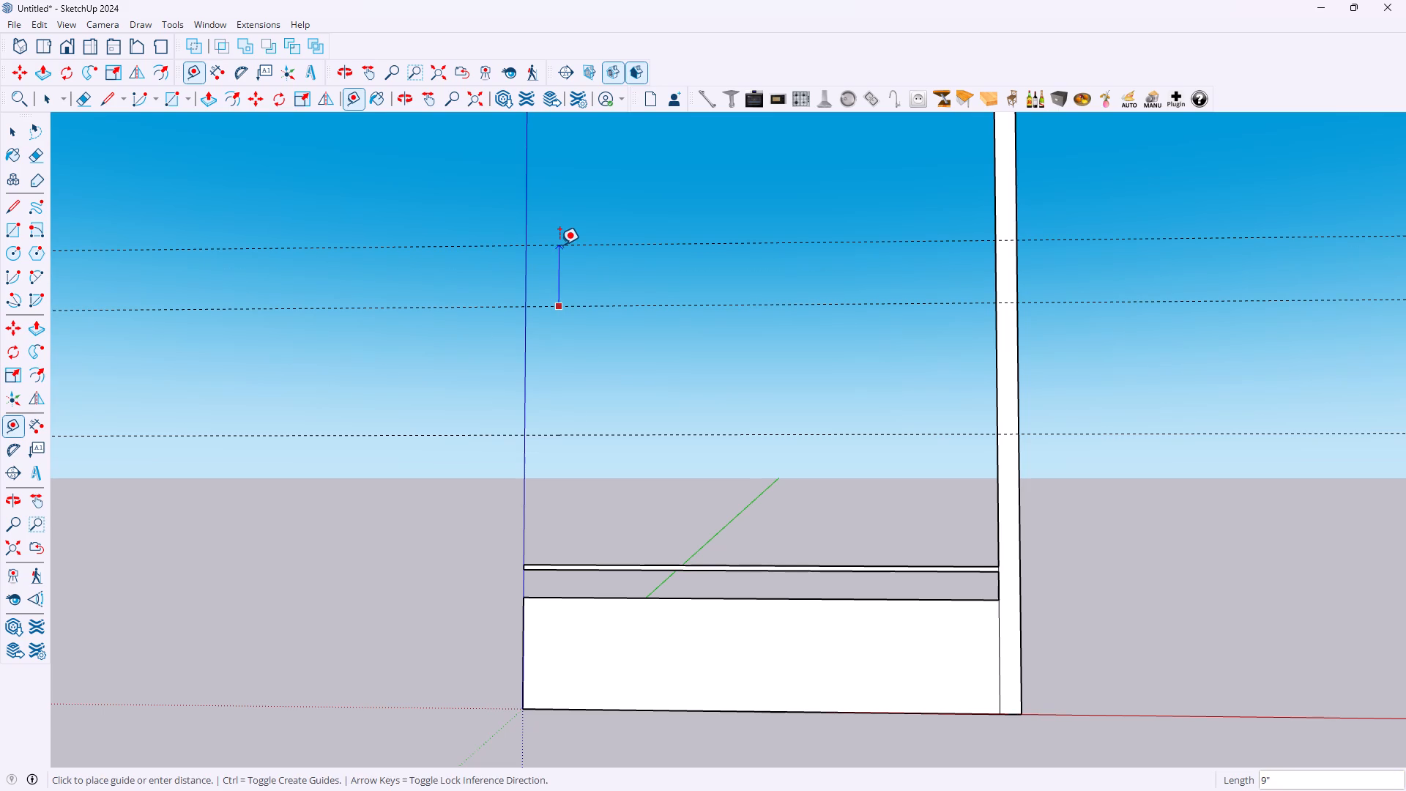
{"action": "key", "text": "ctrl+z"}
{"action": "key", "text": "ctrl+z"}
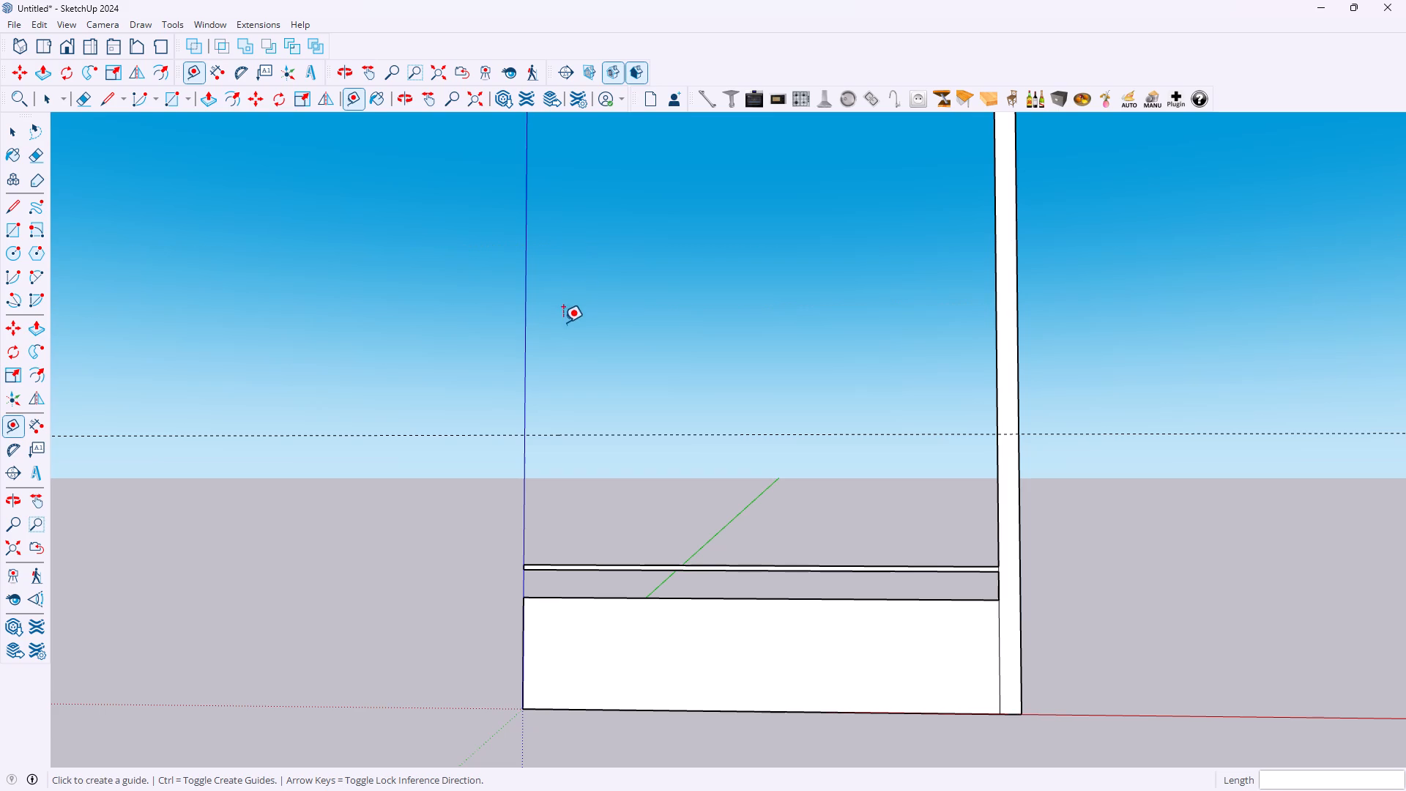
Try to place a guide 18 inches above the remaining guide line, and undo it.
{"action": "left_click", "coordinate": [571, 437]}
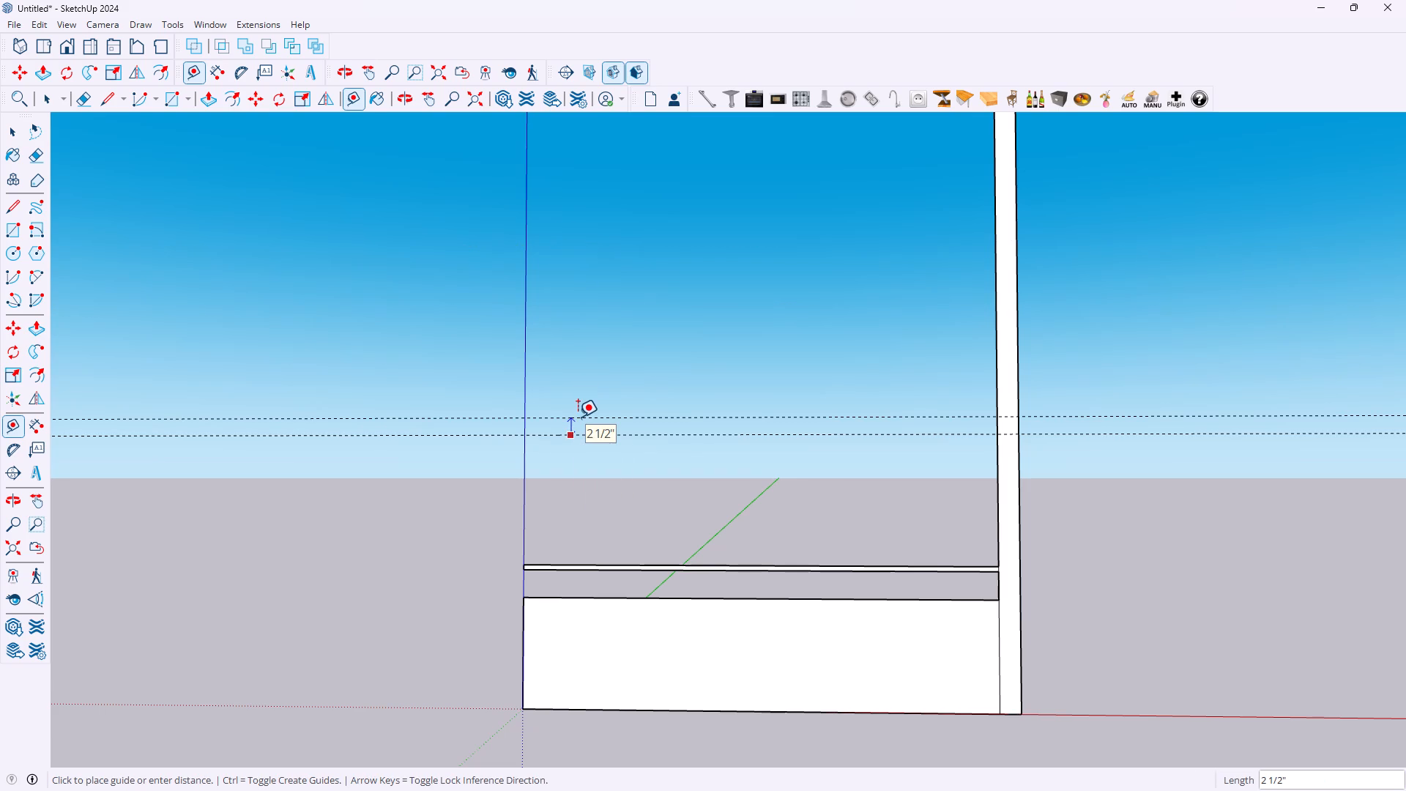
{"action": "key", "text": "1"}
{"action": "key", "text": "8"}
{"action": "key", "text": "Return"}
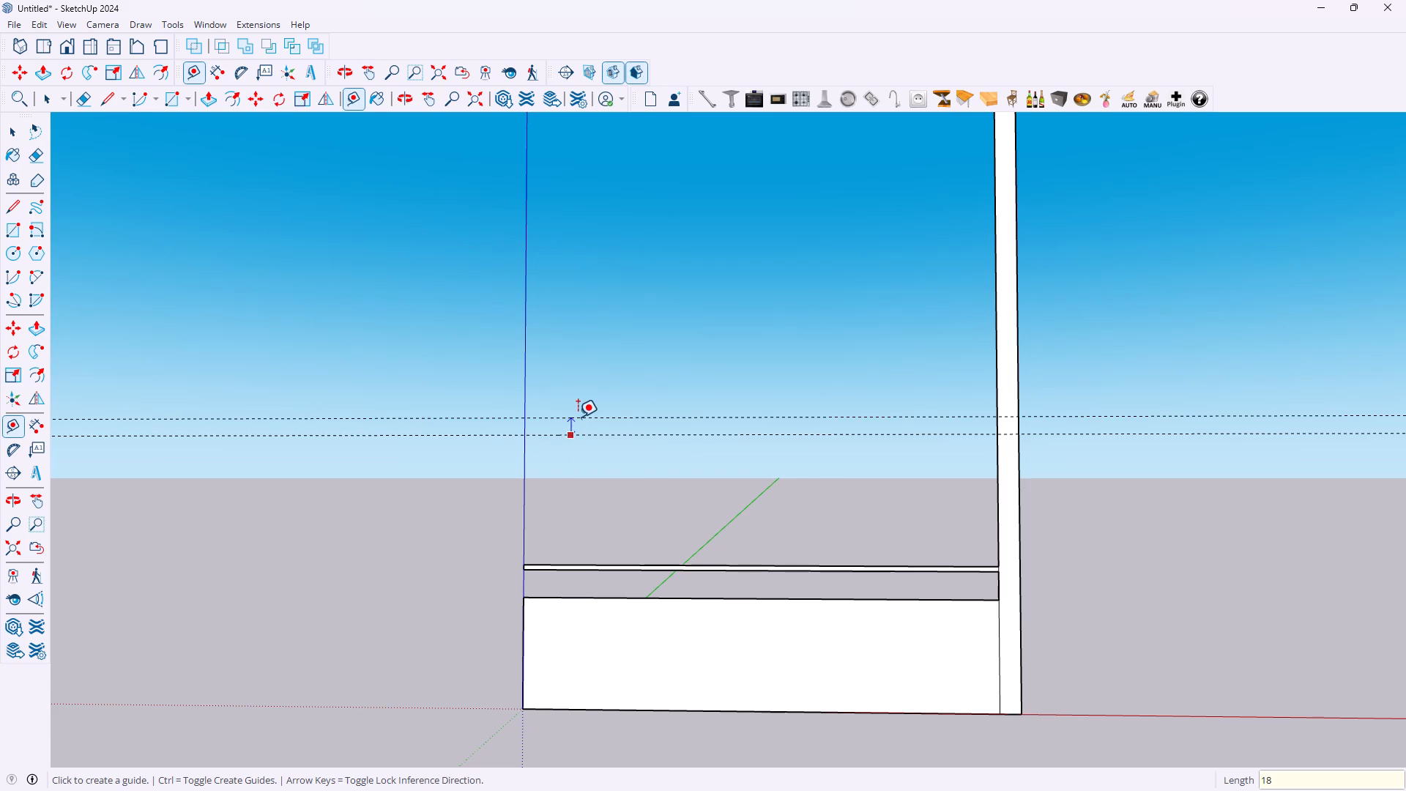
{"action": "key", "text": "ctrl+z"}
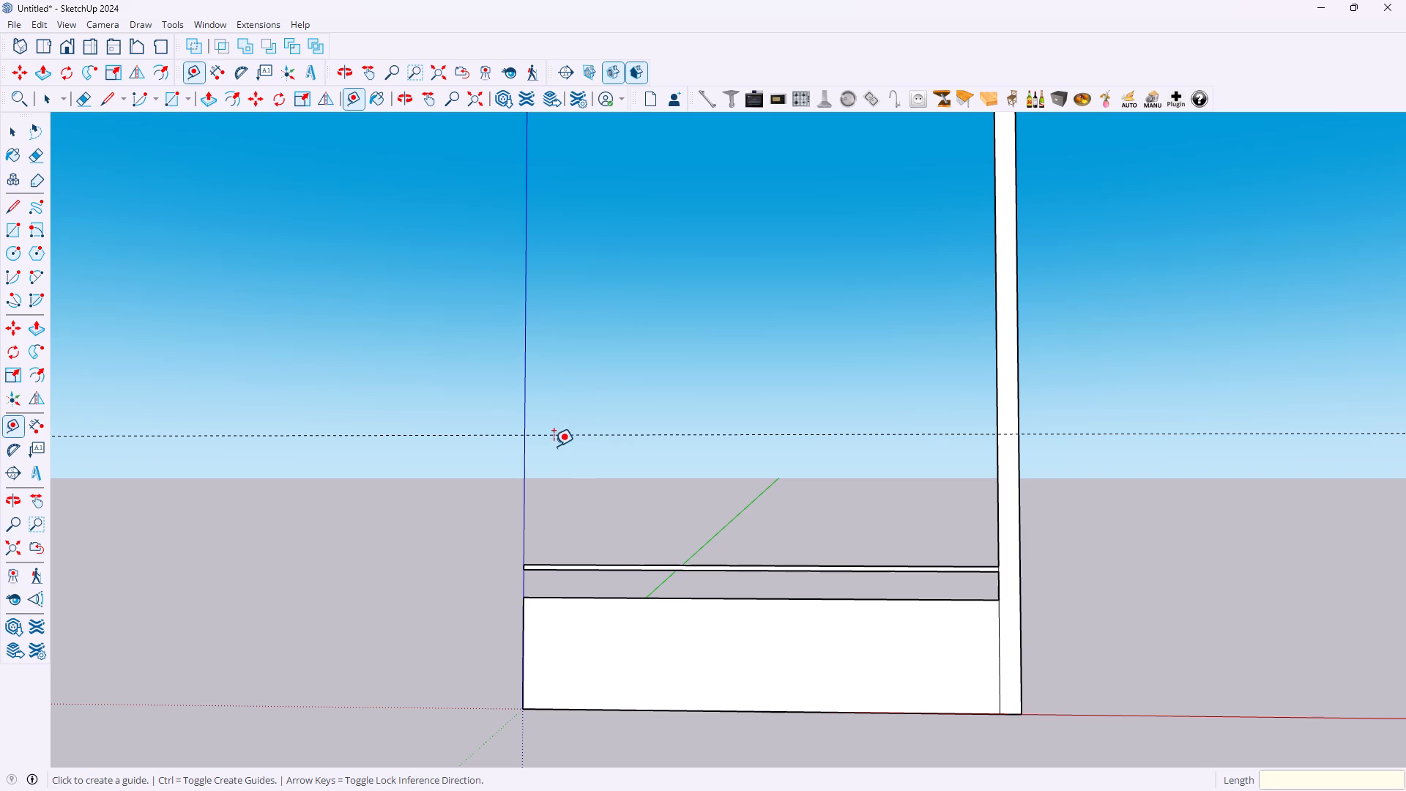
Place a parallel guide line 18 mm above the remaining guide to mark a board thickness.
{"action": "left_click", "coordinate": [553, 436]}
{"action": "type", "text": "18mm"}
{"action": "key", "text": "Return"}
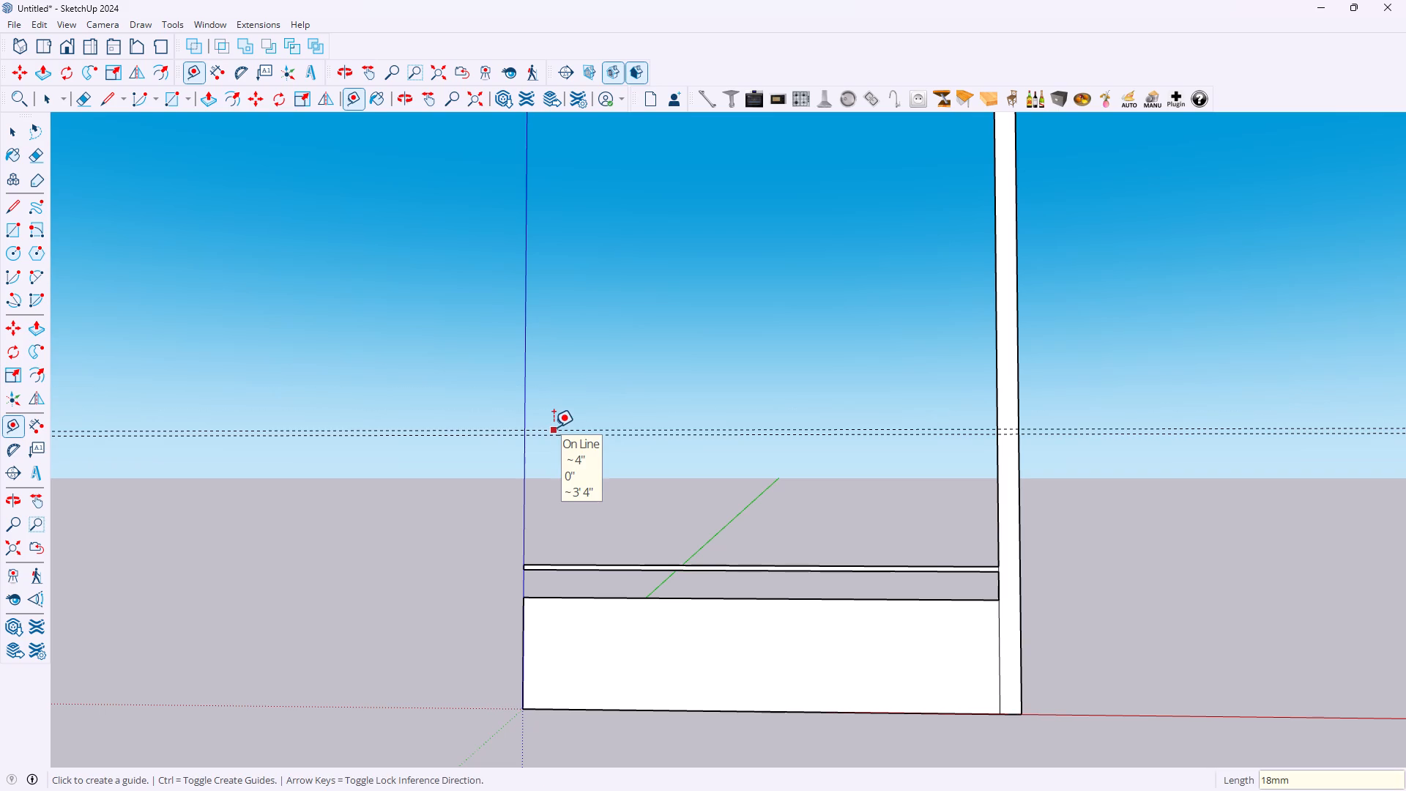
Place a guide line 18.79 inches above the upper line of the 18 mm guide pair.
{"action": "middle_click_drag", "start_coordinate": [554, 427], "coordinate": [605, 440]}
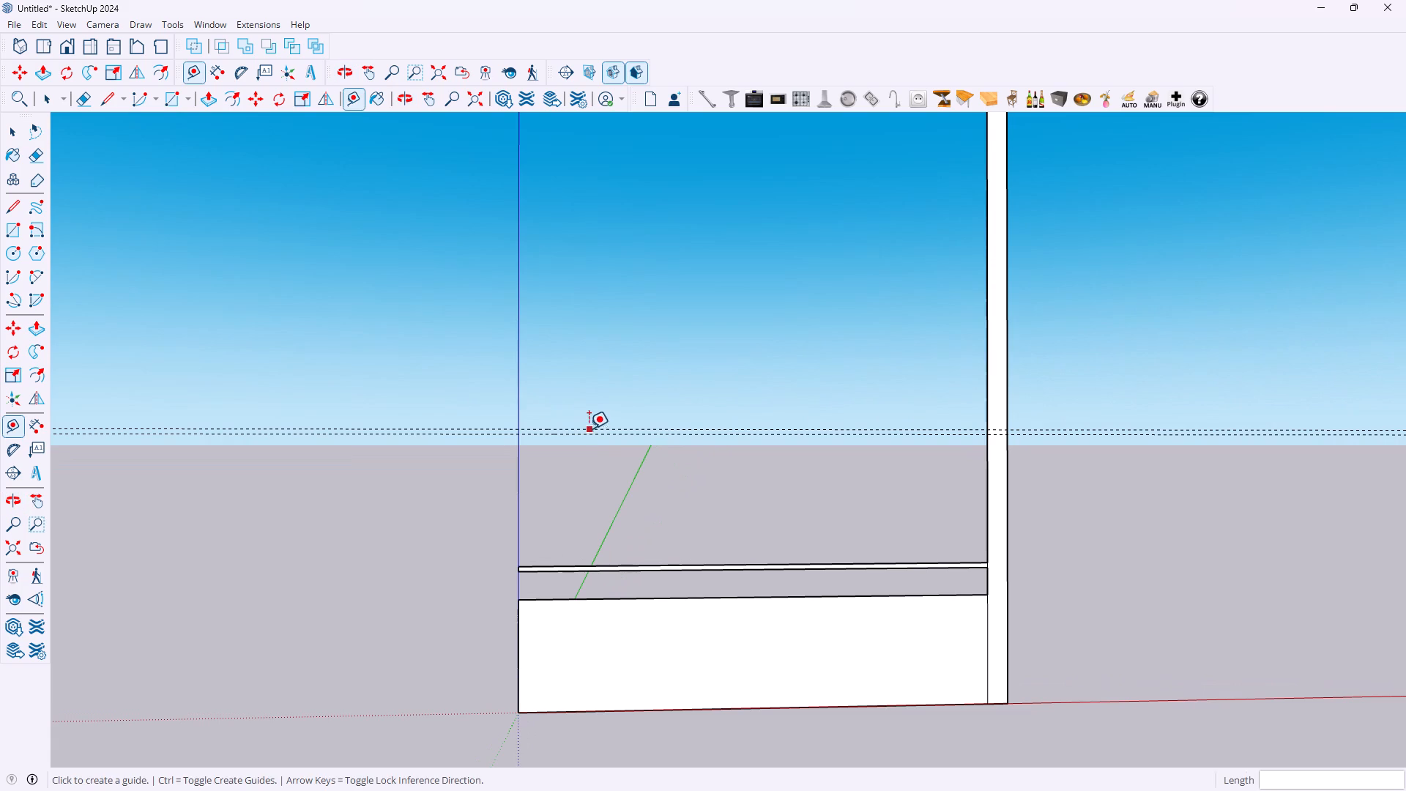
{"action": "left_click", "coordinate": [559, 426]}
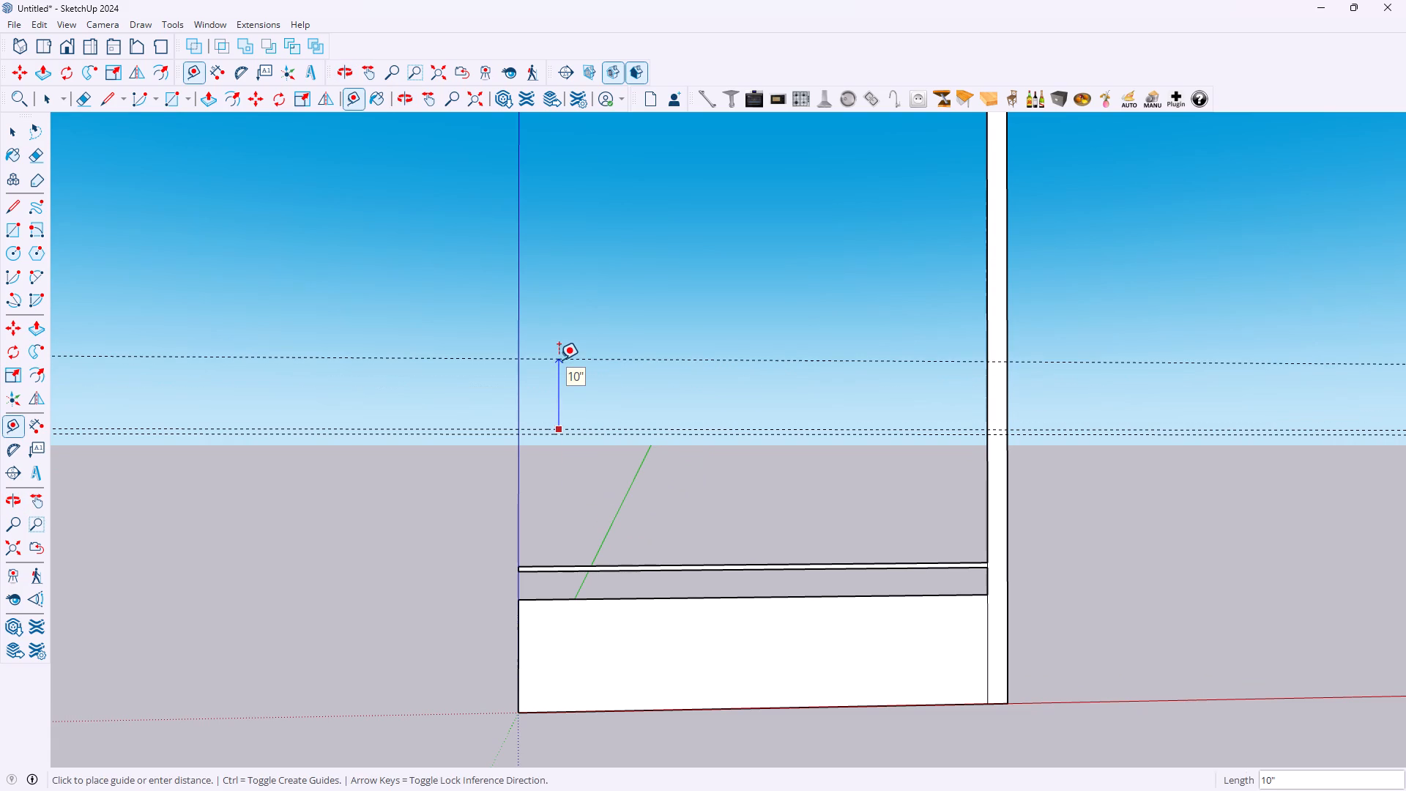
{"action": "key", "text": "1"}
{"action": "key", "text": "8"}
{"action": "key", "text": "period"}
{"action": "key", "text": "7"}
{"action": "key", "text": "9"}
{"action": "key", "text": "Return"}
Place a guide line 18 mm above the topmost guide to form the second guide pair.
{"action": "left_click", "coordinate": [532, 297]}
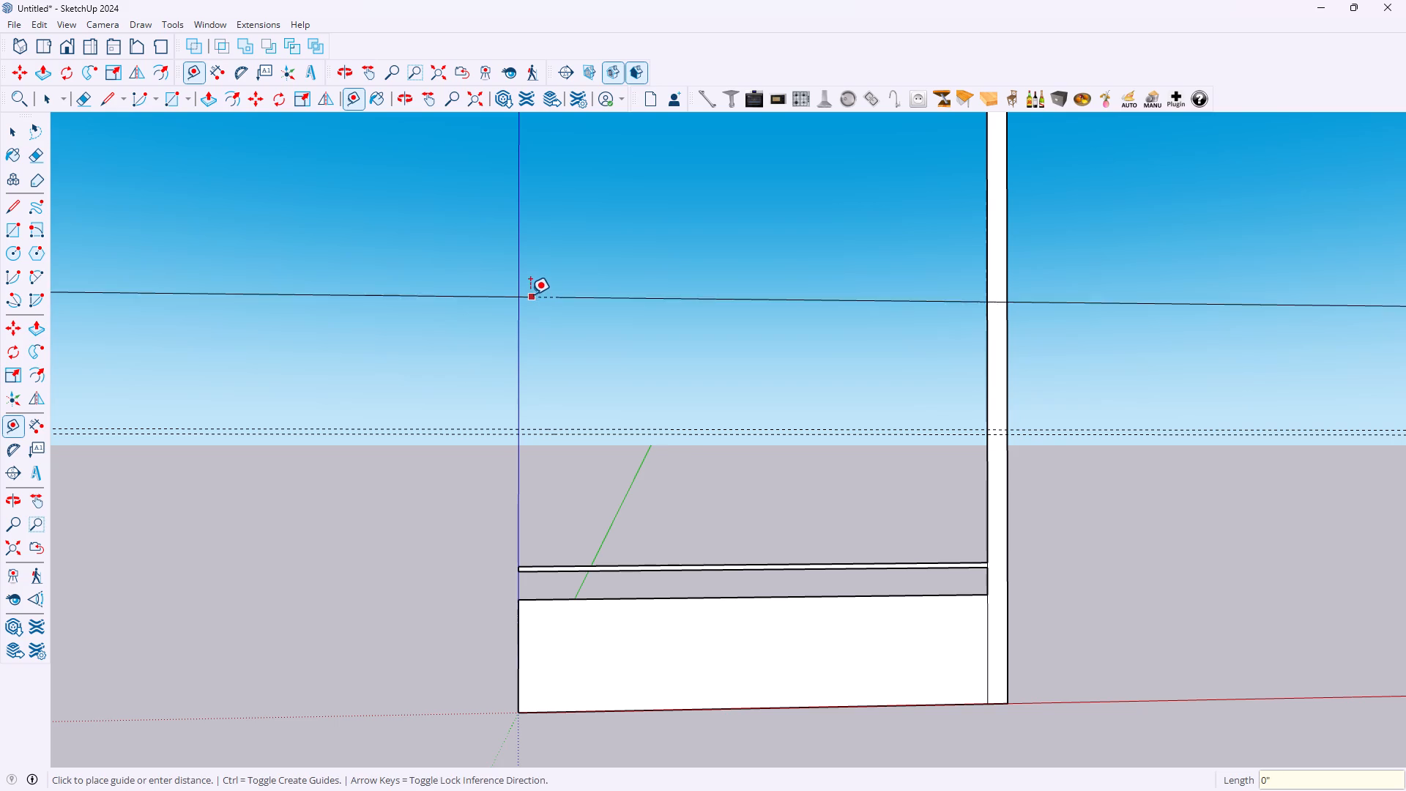
{"action": "key", "text": "1"}
{"action": "key", "text": "8"}
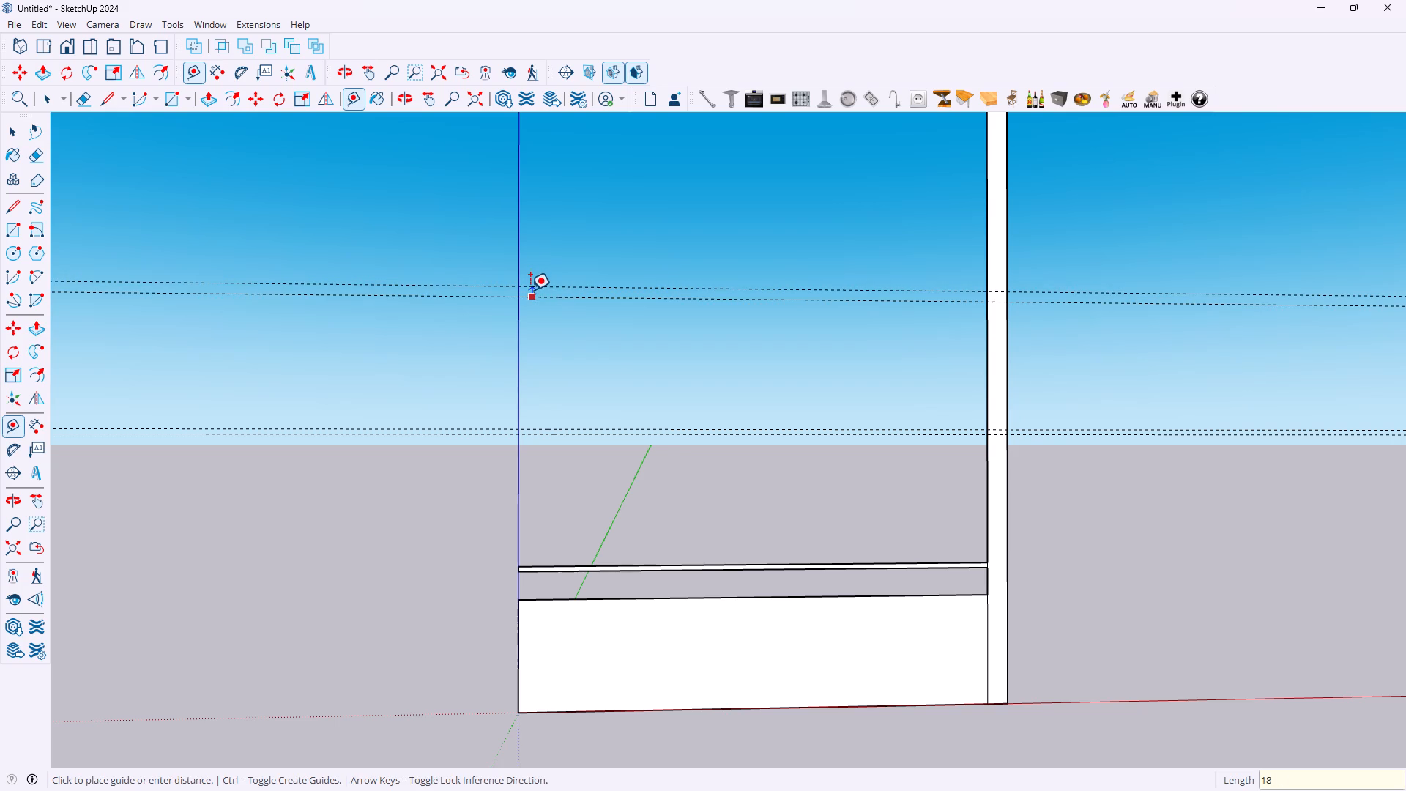
{"action": "key", "text": "m"}
{"action": "key", "text": "m"}
{"action": "key", "text": "Return"}
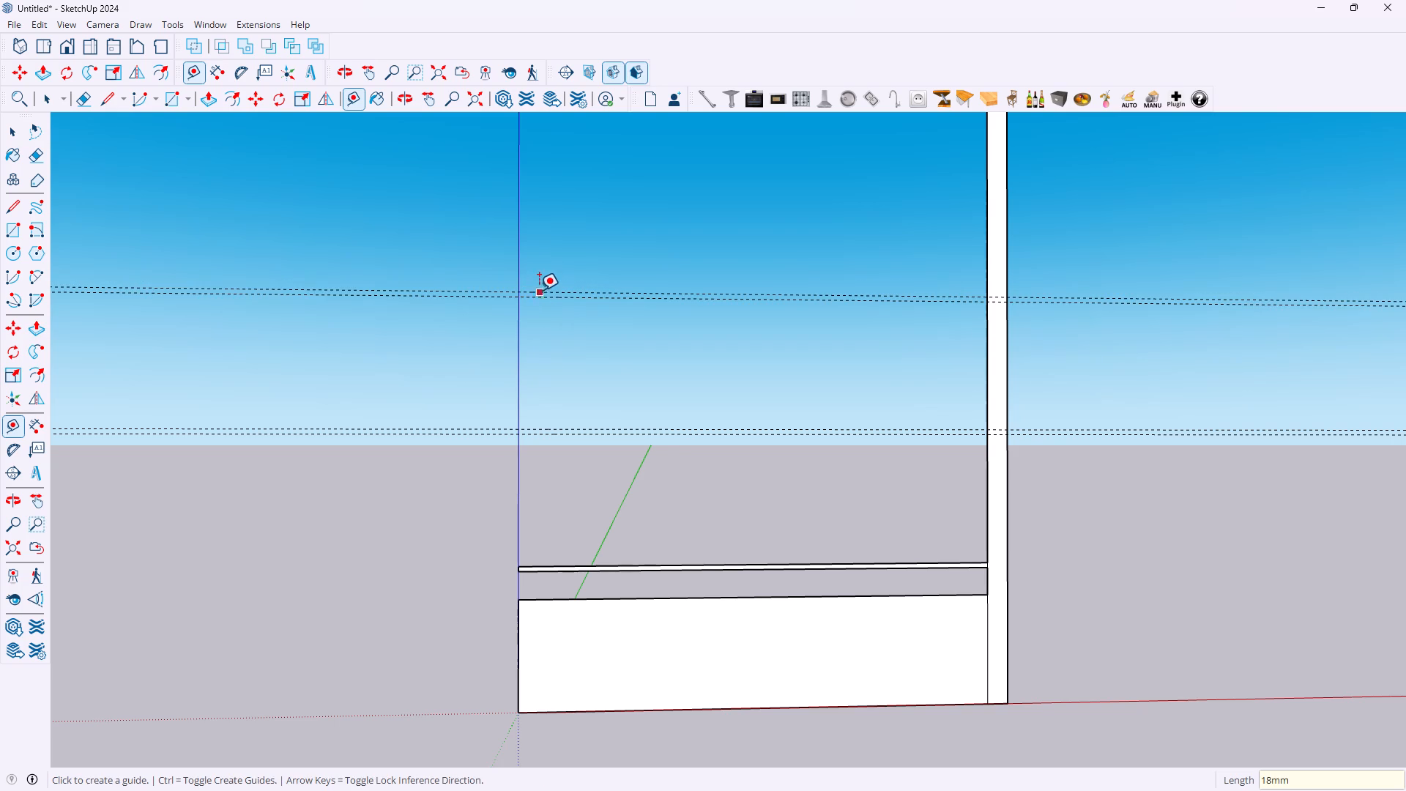
Place a guide line 18.79 inches above the upper line of the second guide pair.
{"action": "left_click", "coordinate": [535, 289]}
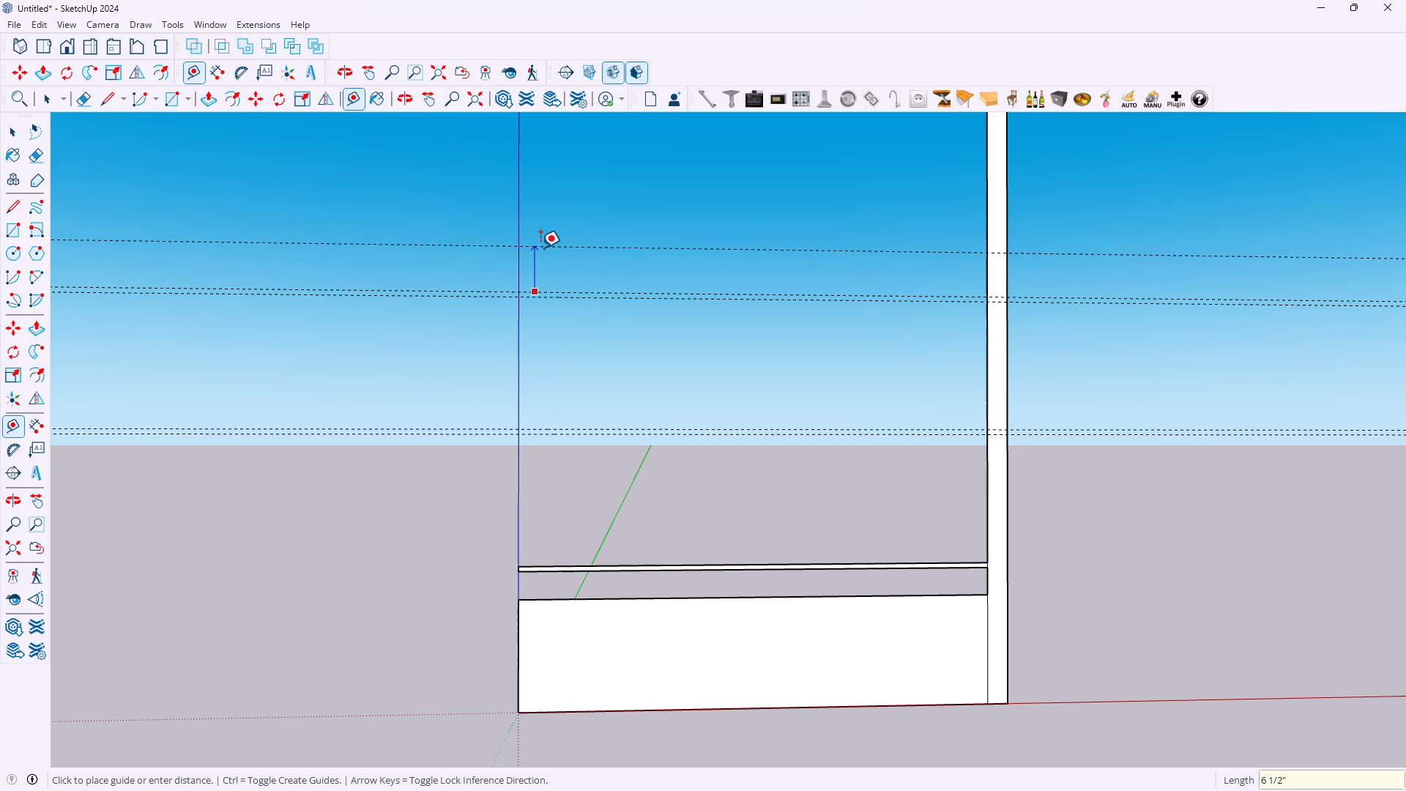
{"action": "key", "text": "1"}
{"action": "key", "text": "8"}
{"action": "key", "text": "period"}
{"action": "key", "text": "7"}
{"action": "key", "text": "9"}
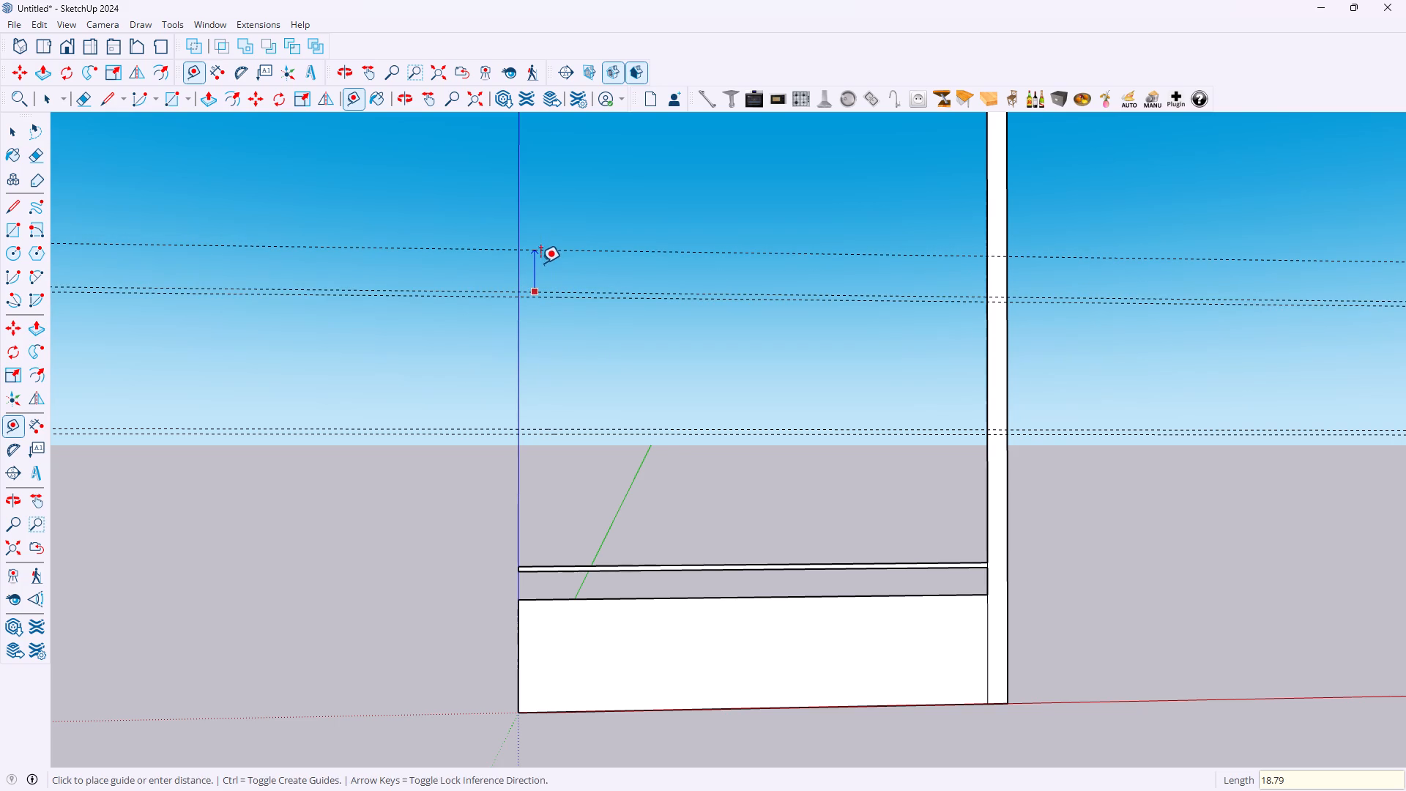
{"action": "key", "text": "Return"}
Place a guide line 18 mm above the topmost guide to form the third guide pair.
{"action": "scroll", "coordinate": [555, 269], "scroll_direction": "down", "scroll_amount": 7}
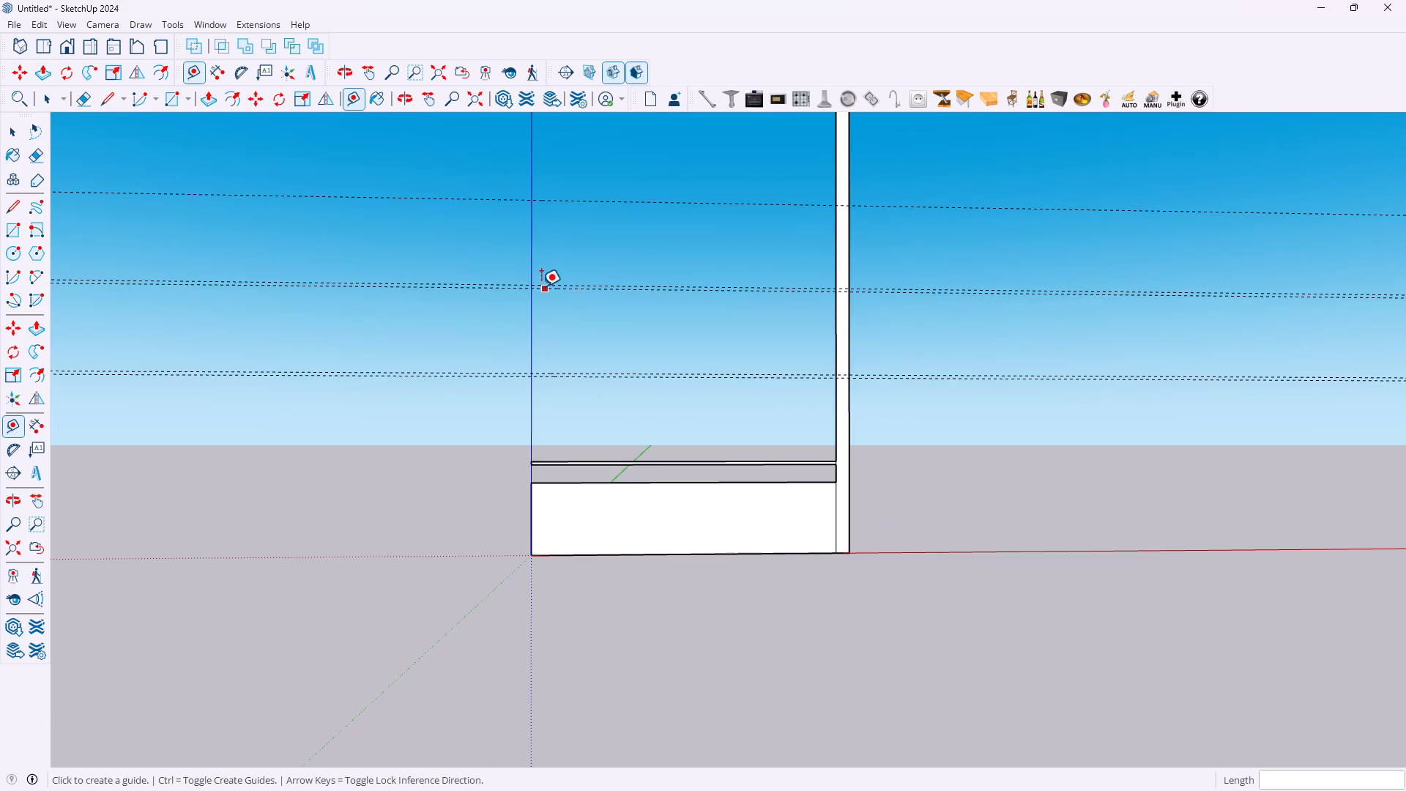
{"action": "scroll", "coordinate": [541, 286], "scroll_direction": "down", "scroll_amount": 1}
{"action": "scroll", "coordinate": [536, 181], "scroll_direction": "up", "scroll_amount": 7}
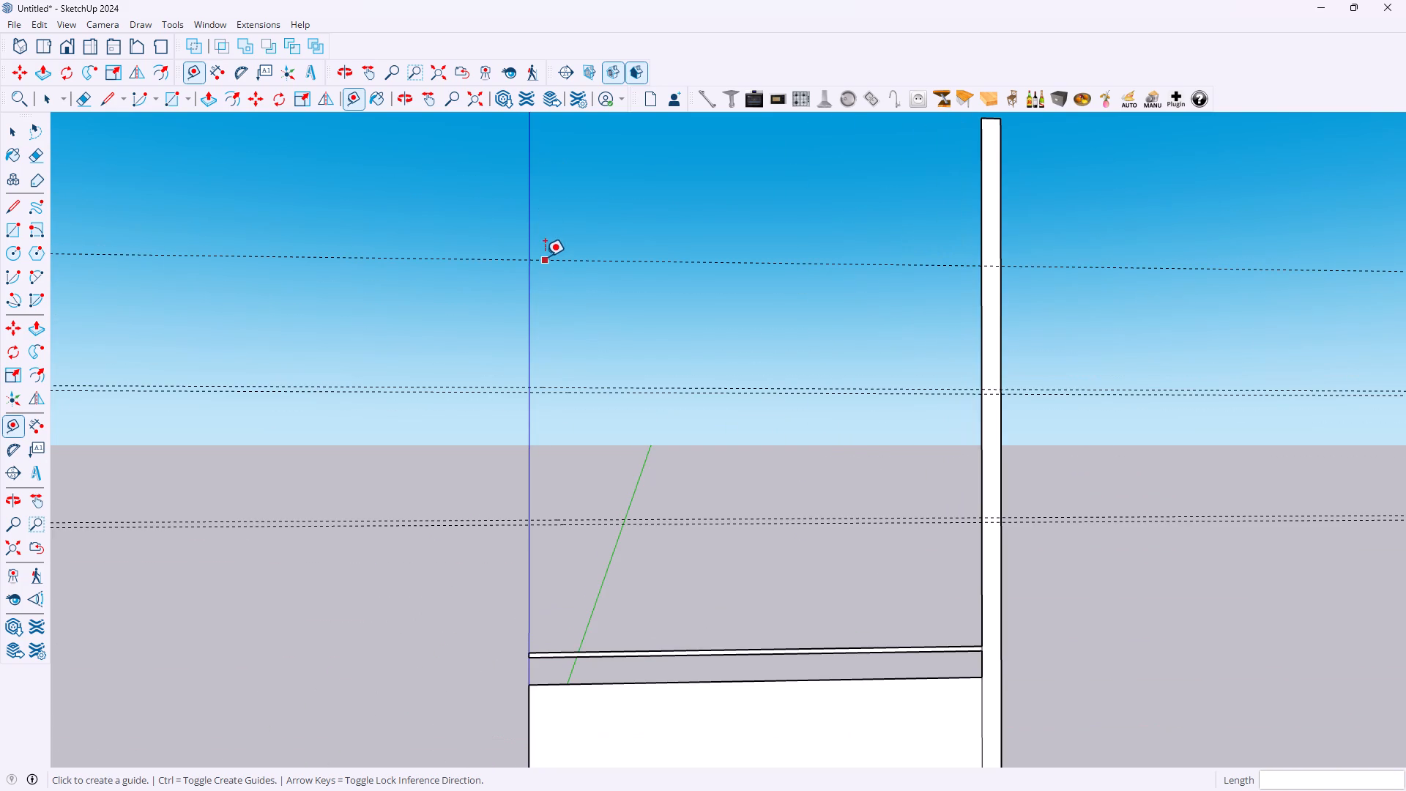
{"action": "left_click", "coordinate": [545, 262]}
{"action": "key", "text": "1"}
{"action": "key", "text": "8"}
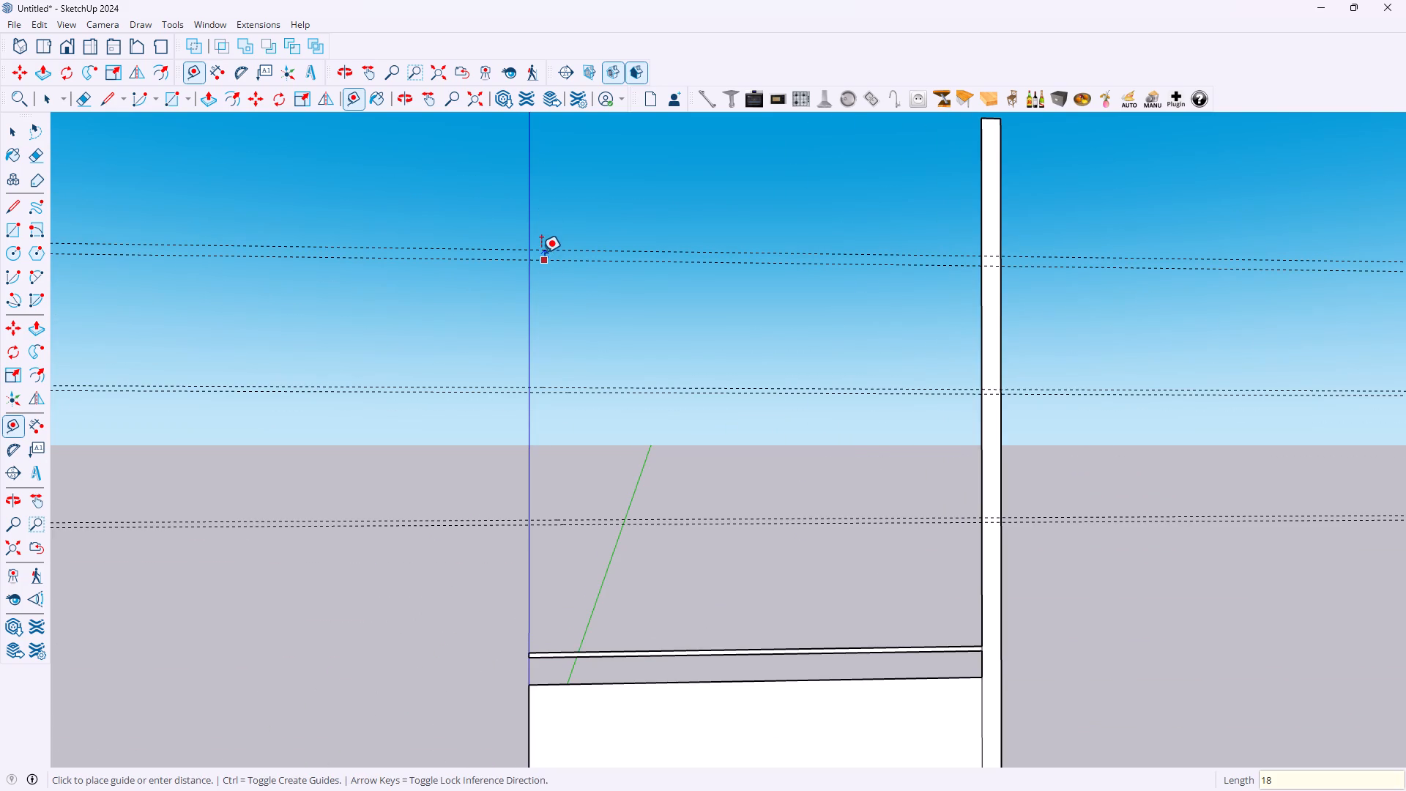
{"action": "type", "text": "mm"}
{"action": "key", "text": "Return"}
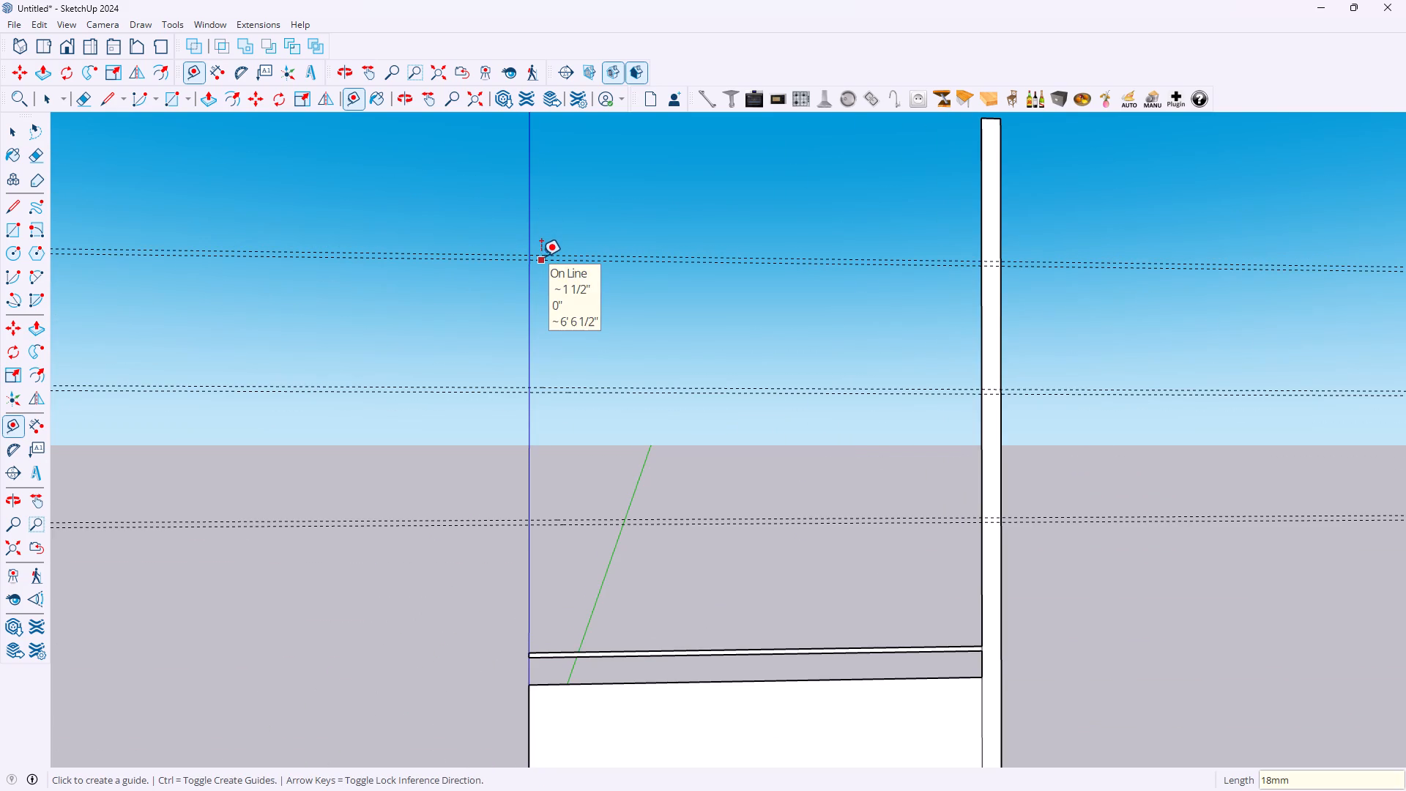
Place a guide line 18.79 inches above the upper line of the third guide pair.
{"action": "middle_click_drag", "start_coordinate": [704, 212], "coordinate": [663, 221]}
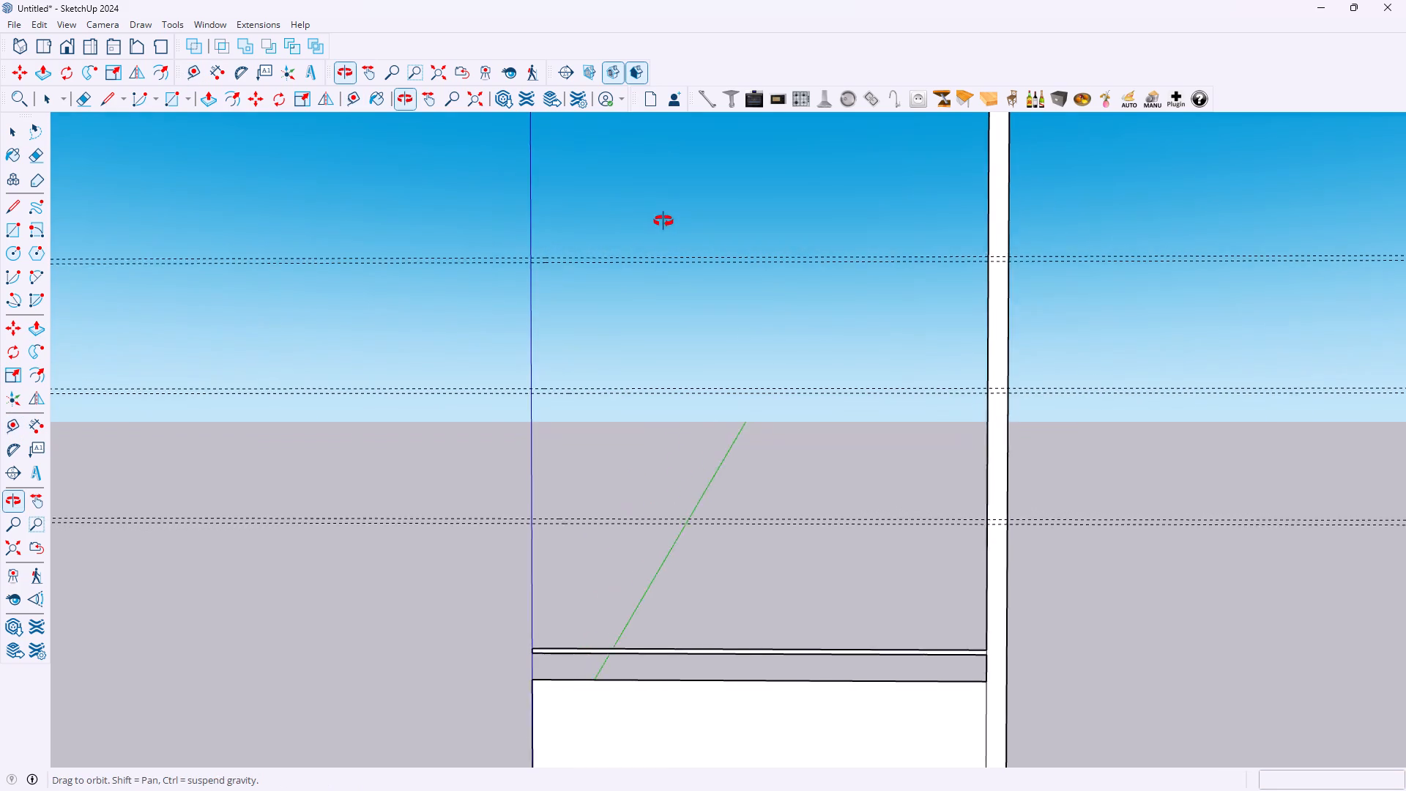
{"action": "middle_click_drag", "start_coordinate": [663, 221], "coordinate": [655, 222]}
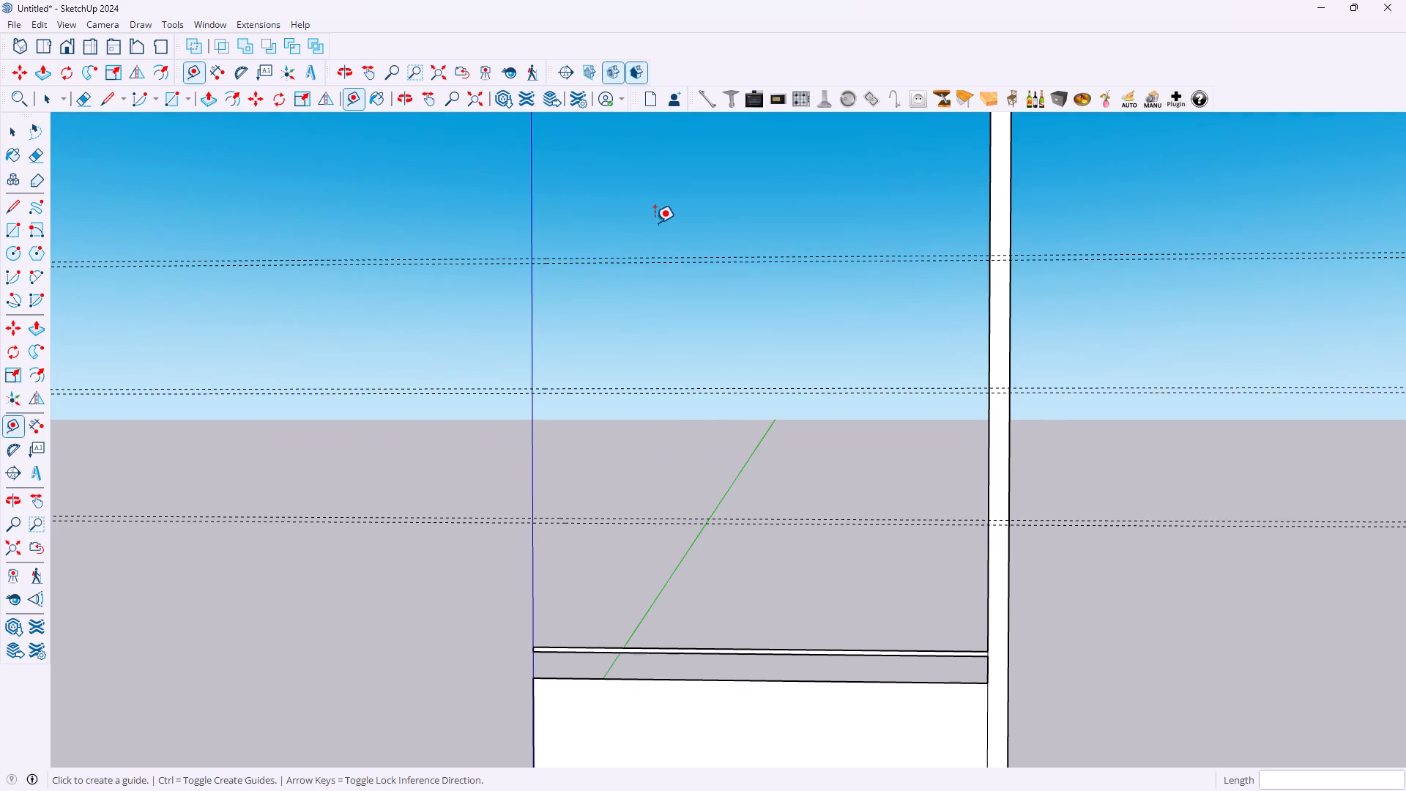
{"action": "left_click", "coordinate": [544, 259]}
{"action": "type", "text": "18"}
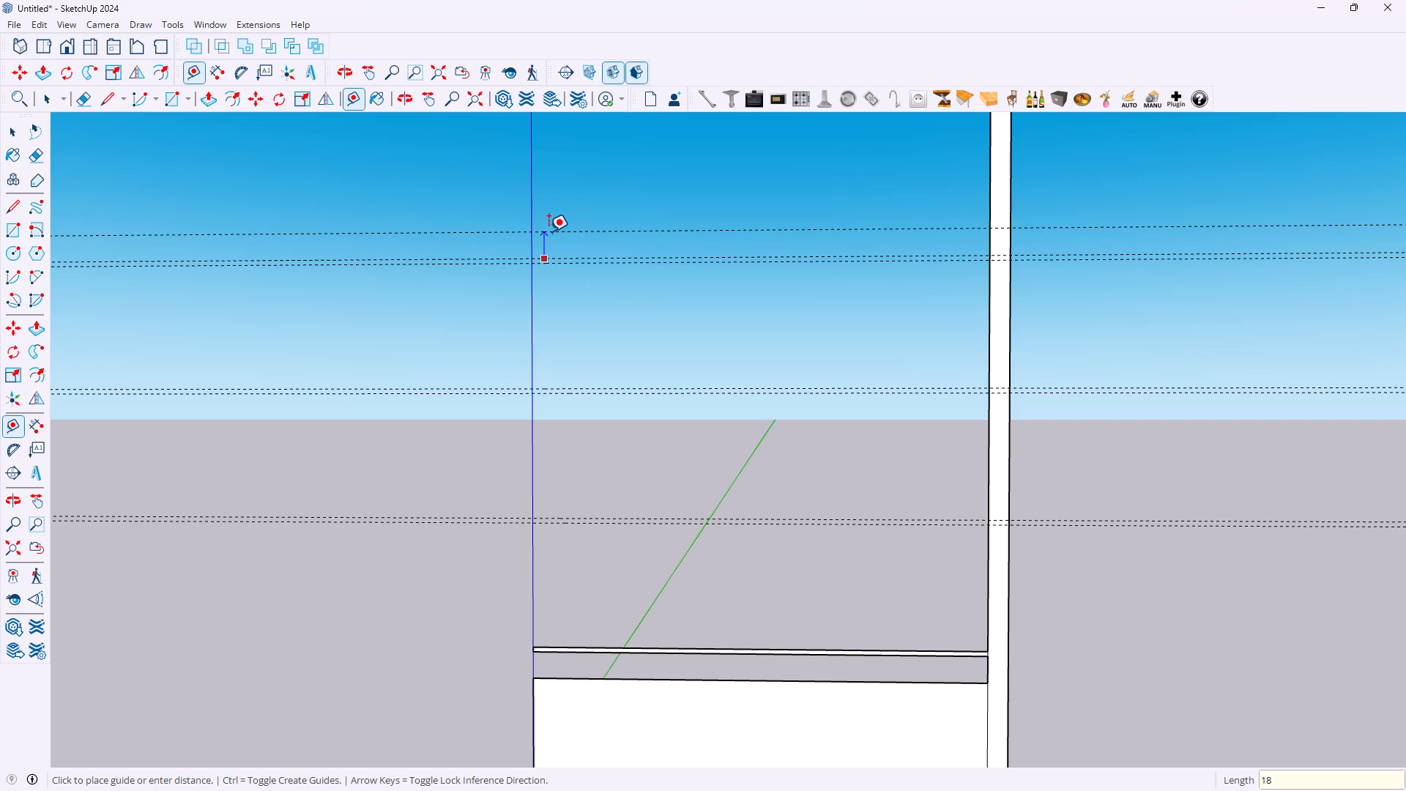
{"action": "key", "text": "period"}
{"action": "key", "text": "7"}
{"action": "key", "text": "9"}
{"action": "key", "text": "Return"}
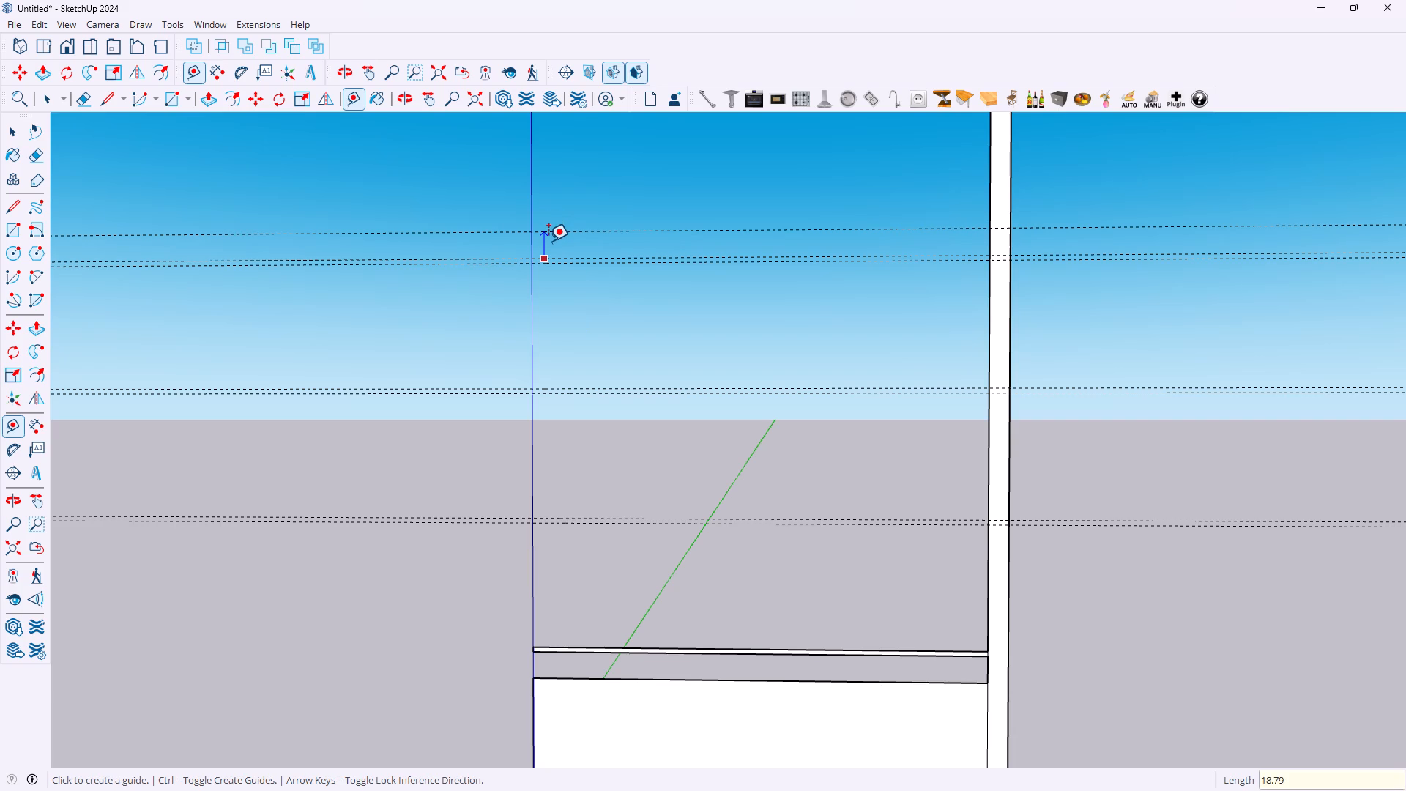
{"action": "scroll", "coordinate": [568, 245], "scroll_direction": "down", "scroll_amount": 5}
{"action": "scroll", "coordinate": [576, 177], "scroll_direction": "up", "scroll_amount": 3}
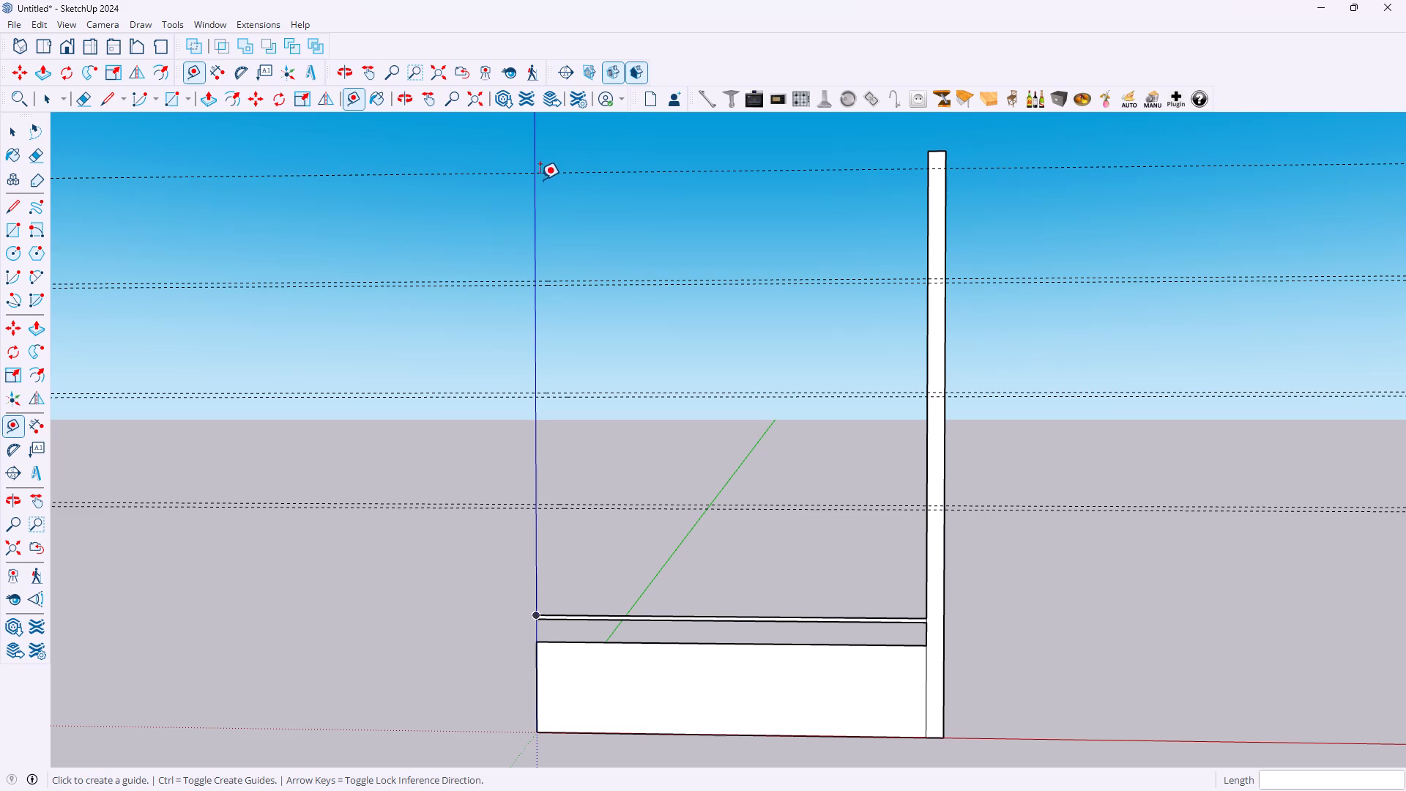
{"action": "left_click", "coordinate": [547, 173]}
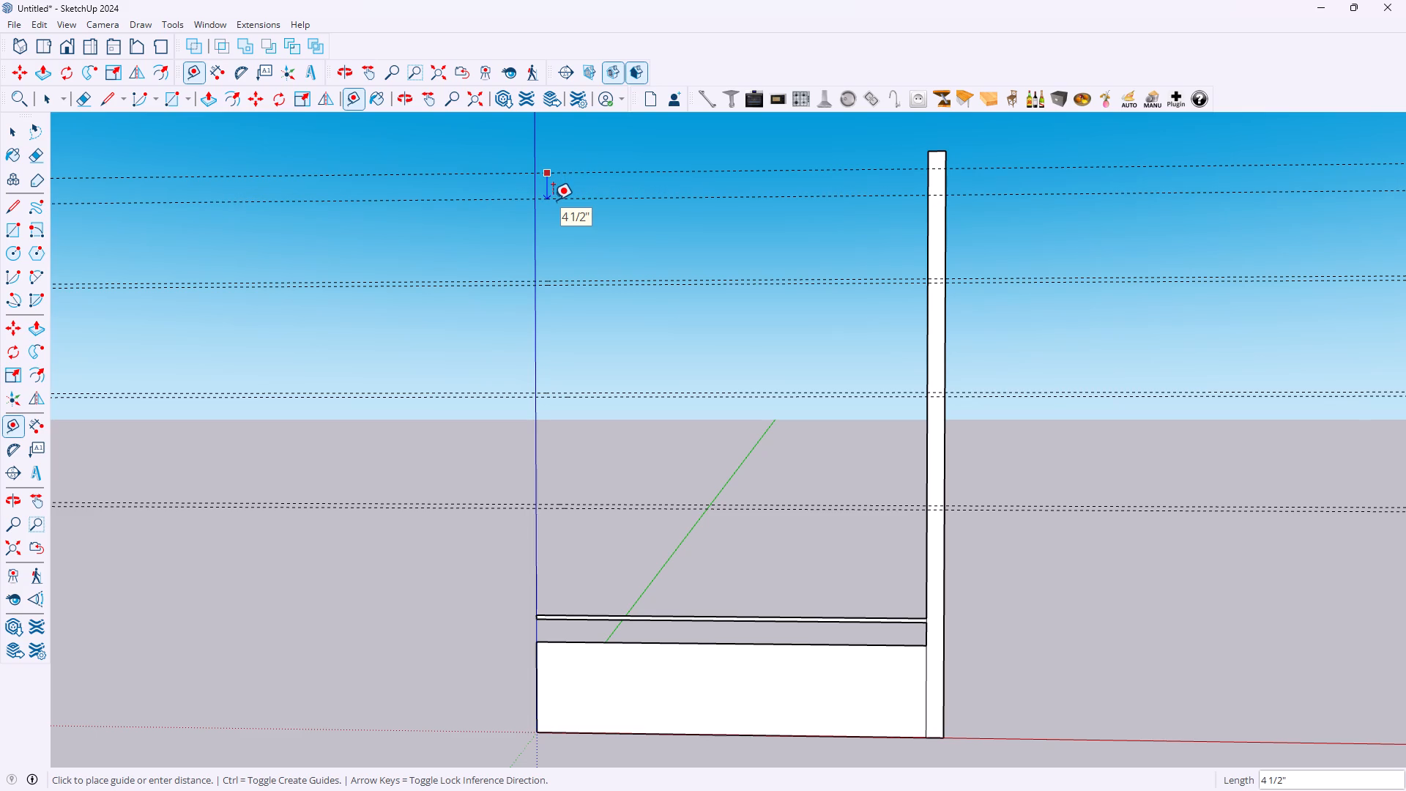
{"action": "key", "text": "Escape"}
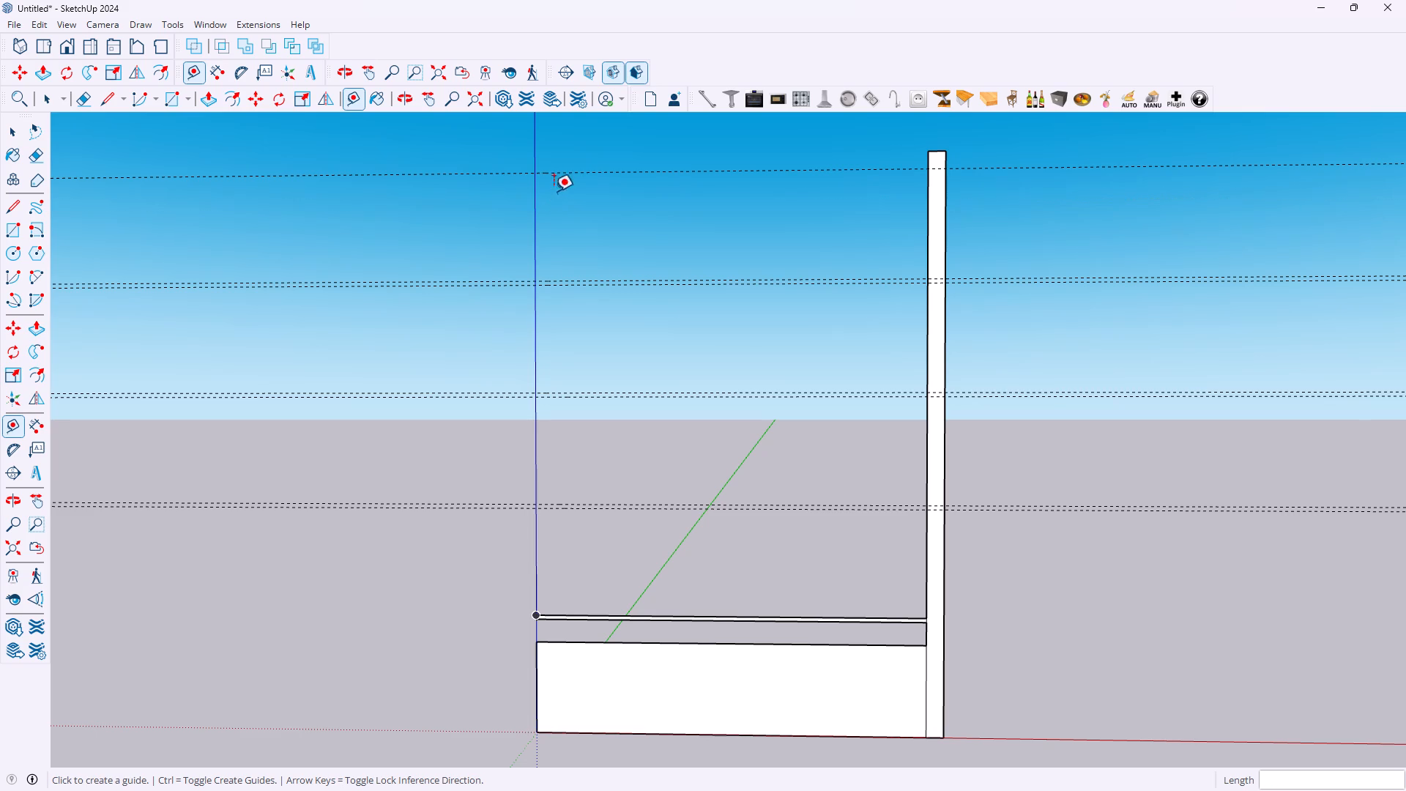
Delete the existing upright beside the base, removing its face, side edges and bottom edge.
{"action": "key", "text": "space"}
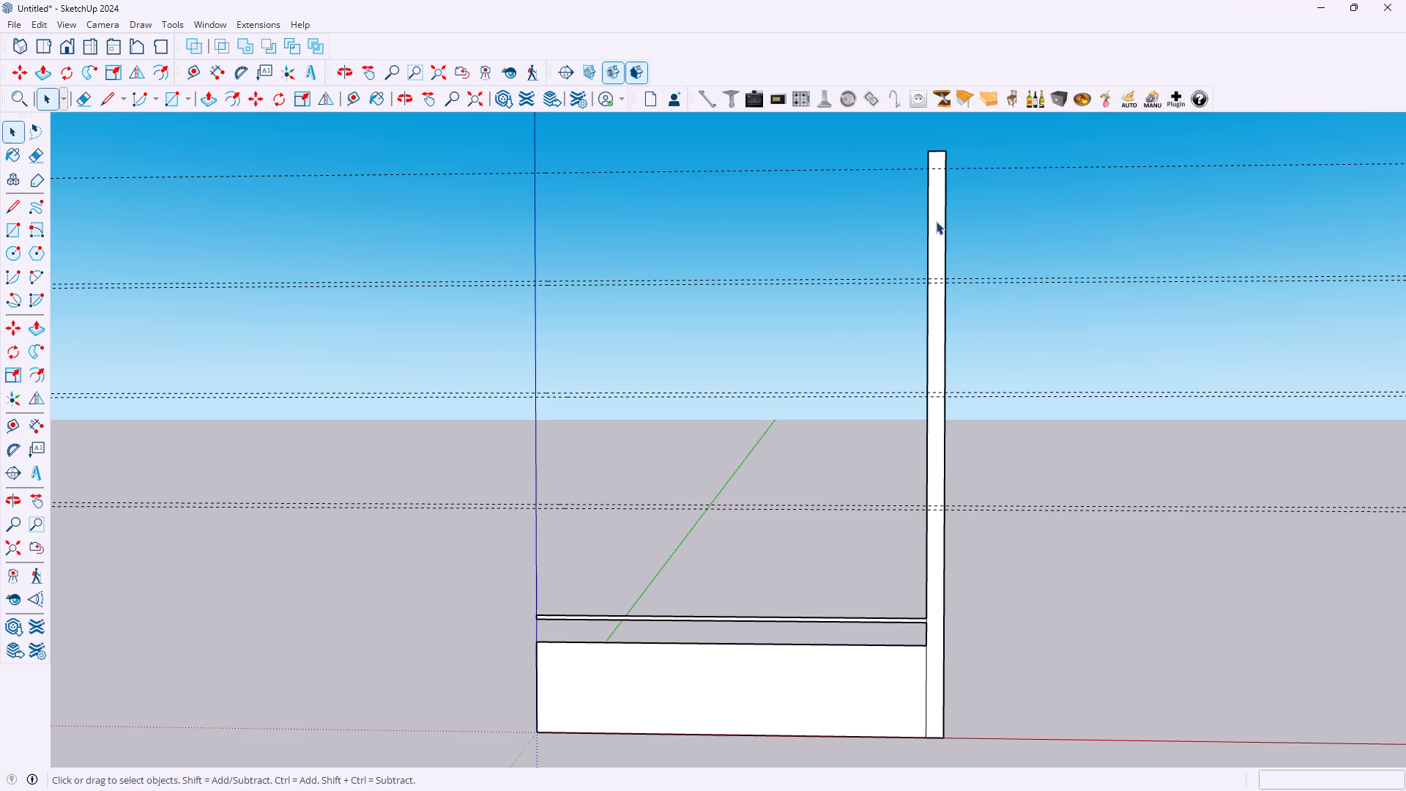
{"action": "left_click_drag", "start_coordinate": [961, 220], "coordinate": [896, 224]}
{"action": "key", "text": "Delete"}
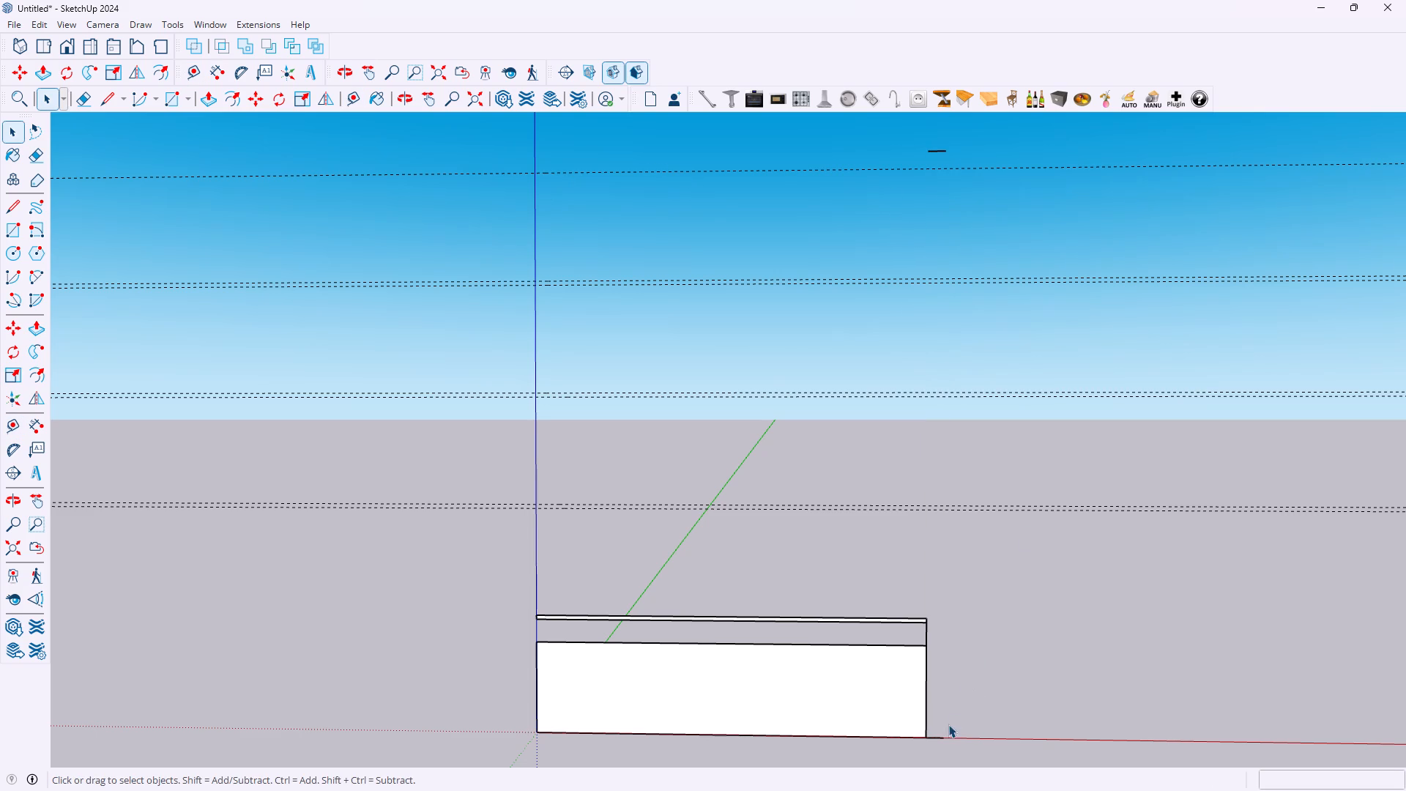
{"action": "left_click_drag", "start_coordinate": [948, 725], "coordinate": [933, 749]}
{"action": "key", "text": "Delete"}
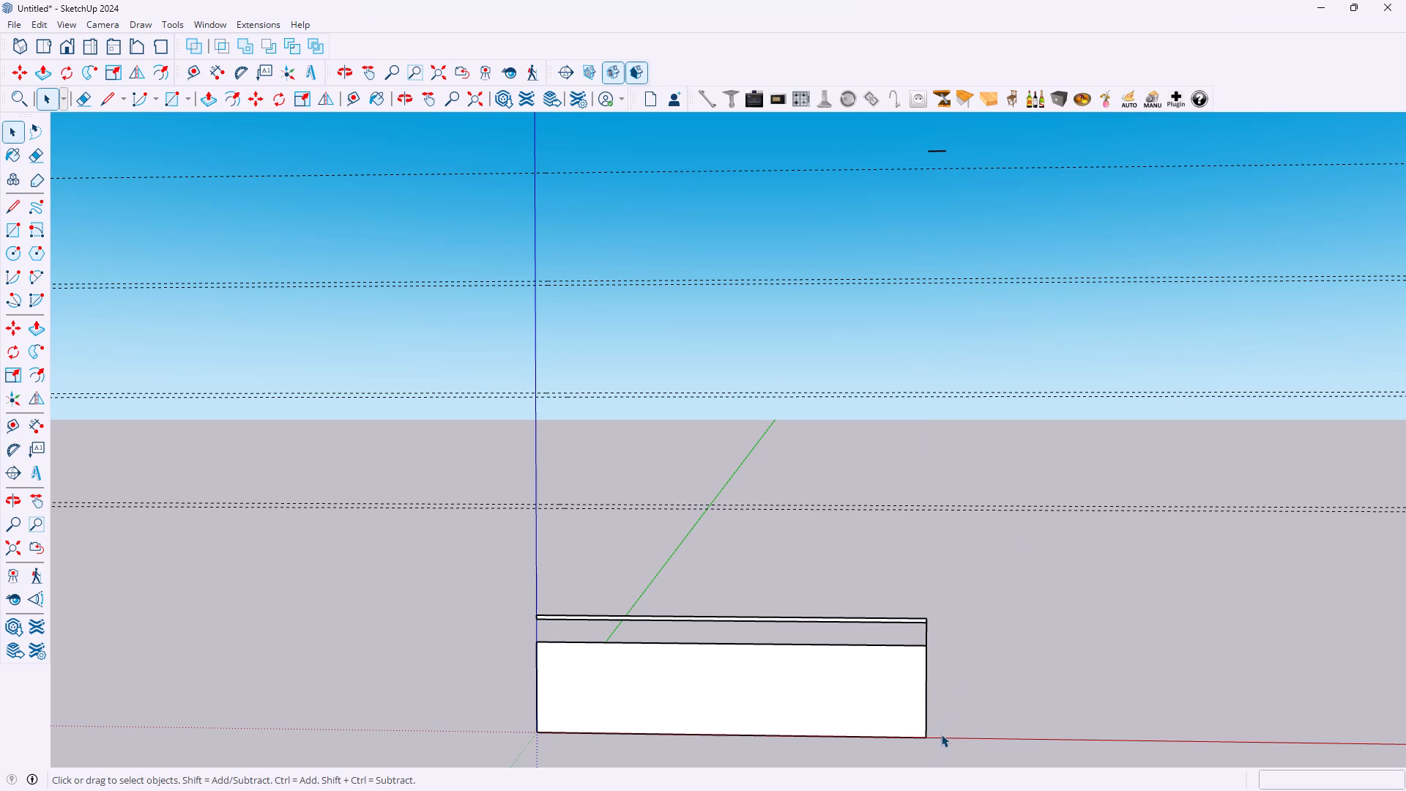
Draw a vertical rectangle 3 by 100.66 inches from the base's lower outer corner, facing front, as the new upright.
{"action": "key", "text": "r"}
{"action": "left_click", "coordinate": [924, 737]}
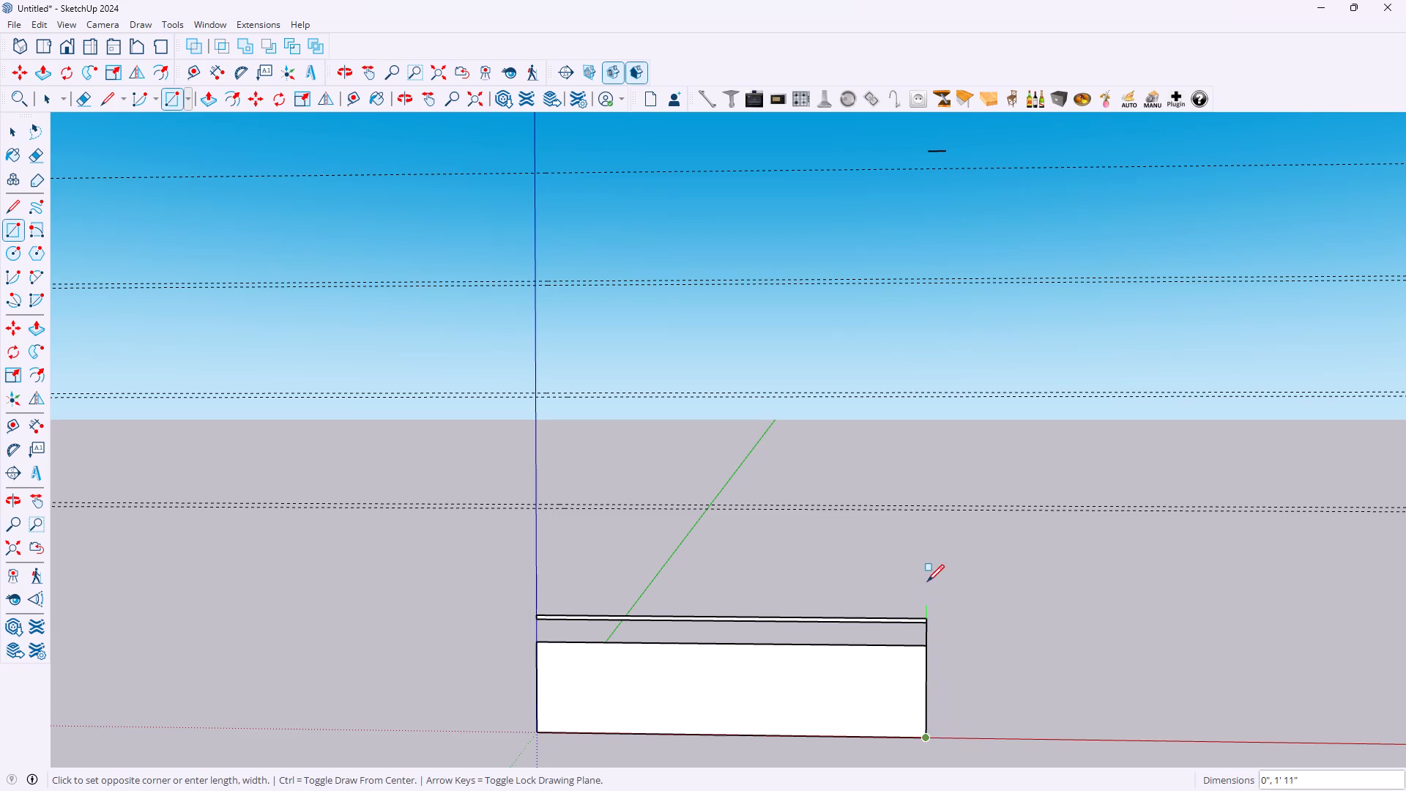
{"action": "key", "text": "Left"}
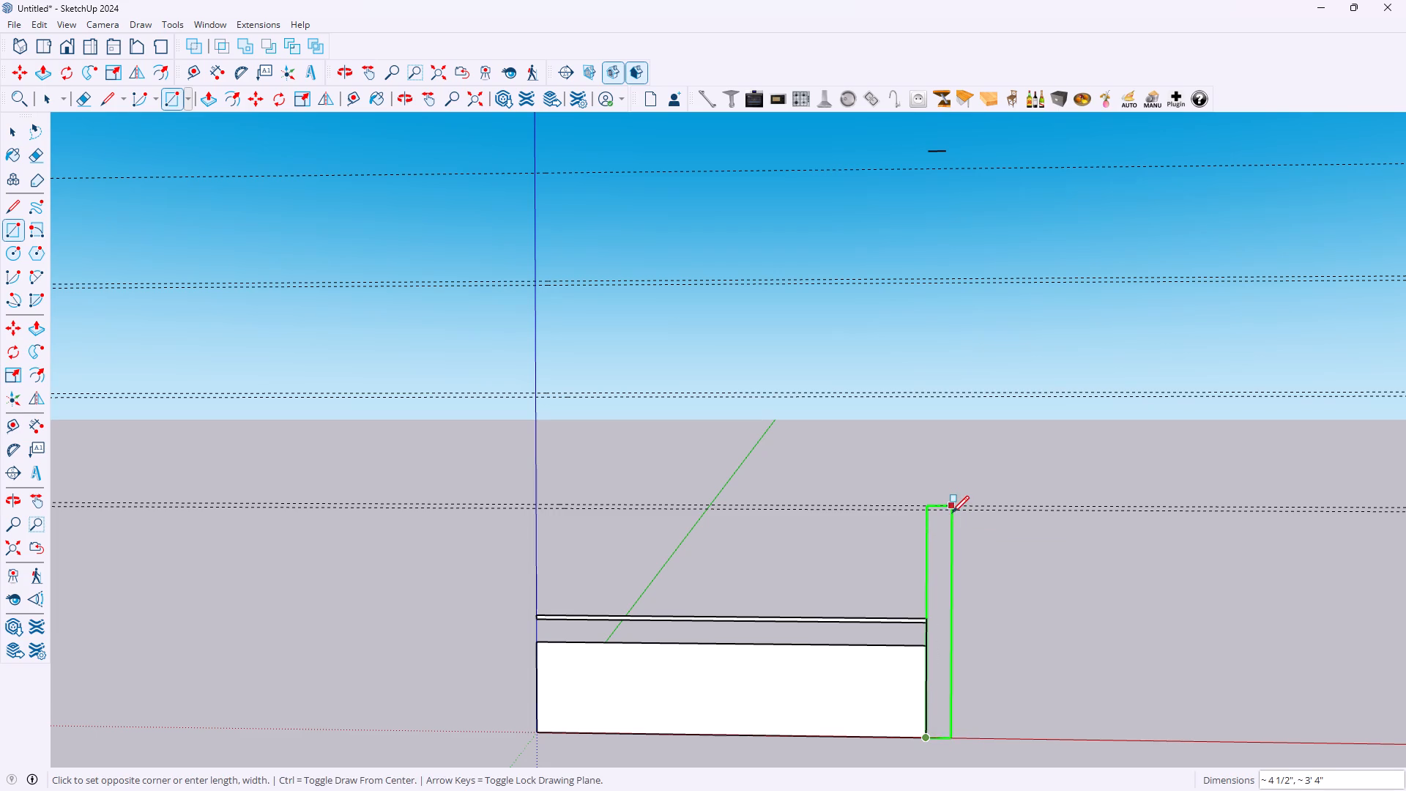
{"action": "scroll", "coordinate": [955, 518], "scroll_direction": "up", "scroll_amount": 3}
{"action": "scroll", "coordinate": [955, 518], "scroll_direction": "down", "scroll_amount": 4}
{"action": "scroll", "coordinate": [957, 520], "scroll_direction": "up", "scroll_amount": 1}
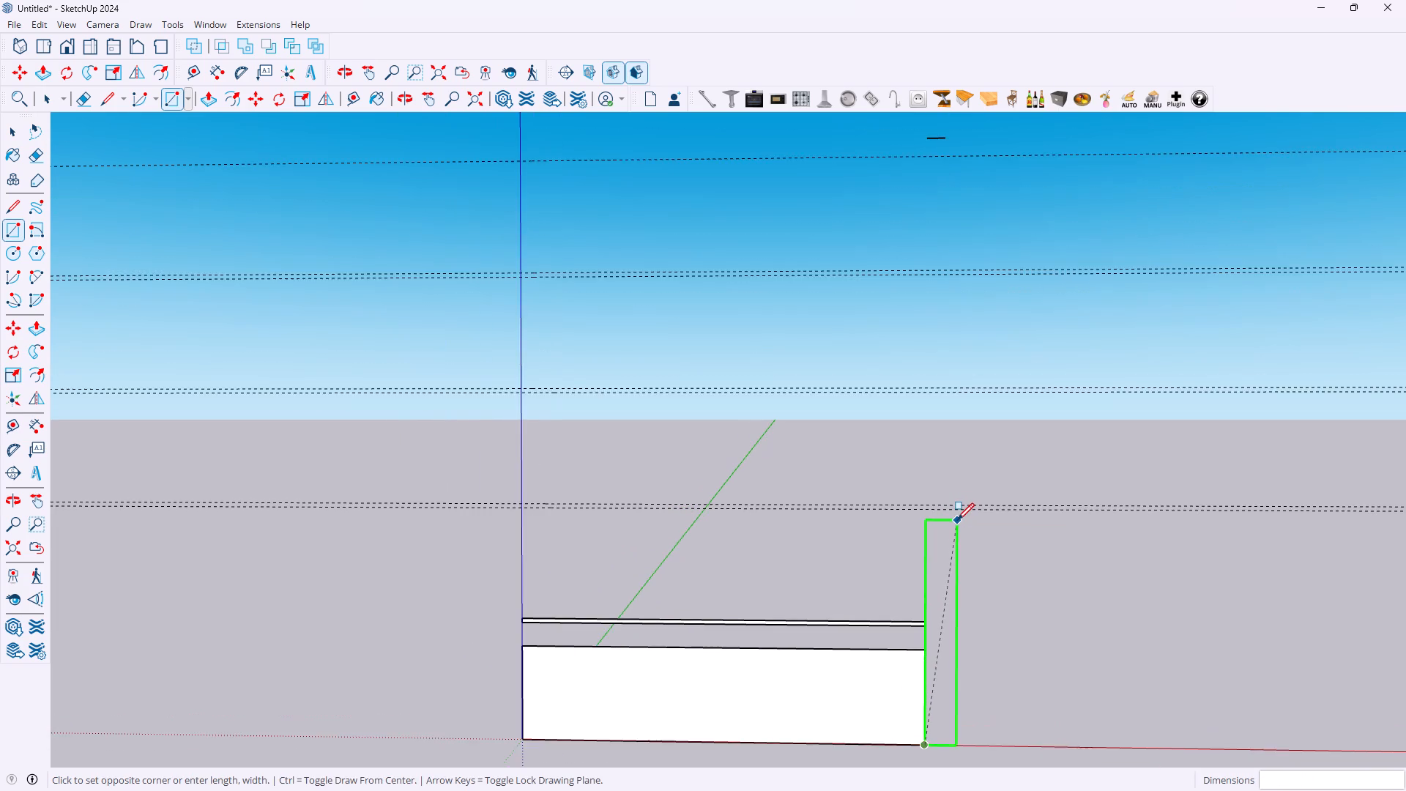
{"action": "scroll", "coordinate": [957, 520], "scroll_direction": "up", "scroll_amount": 1}
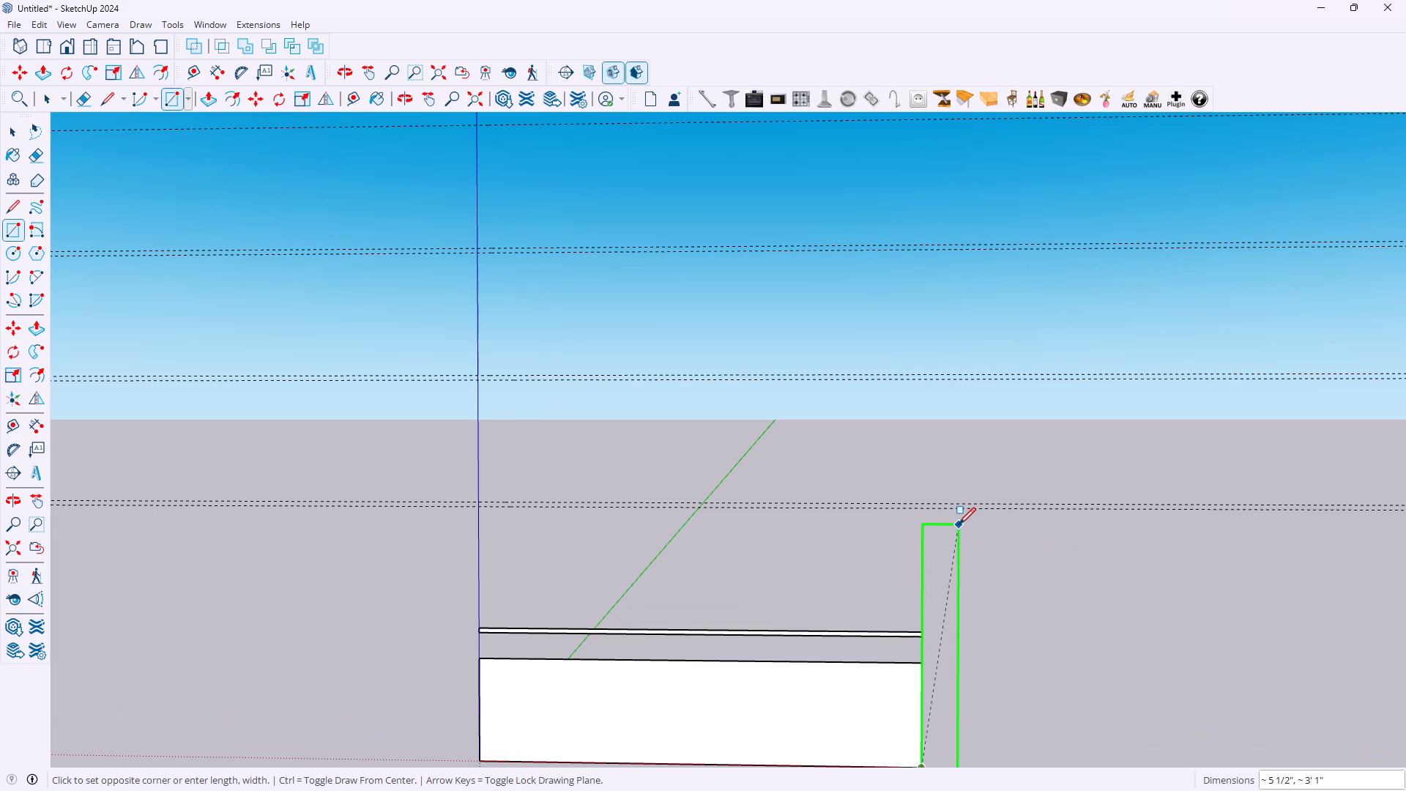
{"action": "key", "text": "3"}
{"action": "key", "text": "comma"}
{"action": "type", "text": "100.66"}
{"action": "key", "text": "Return"}
Delete the leftover horizontal edge of the old upright just above the new upright's top.
{"action": "scroll", "coordinate": [973, 520], "scroll_direction": "down", "scroll_amount": 5}
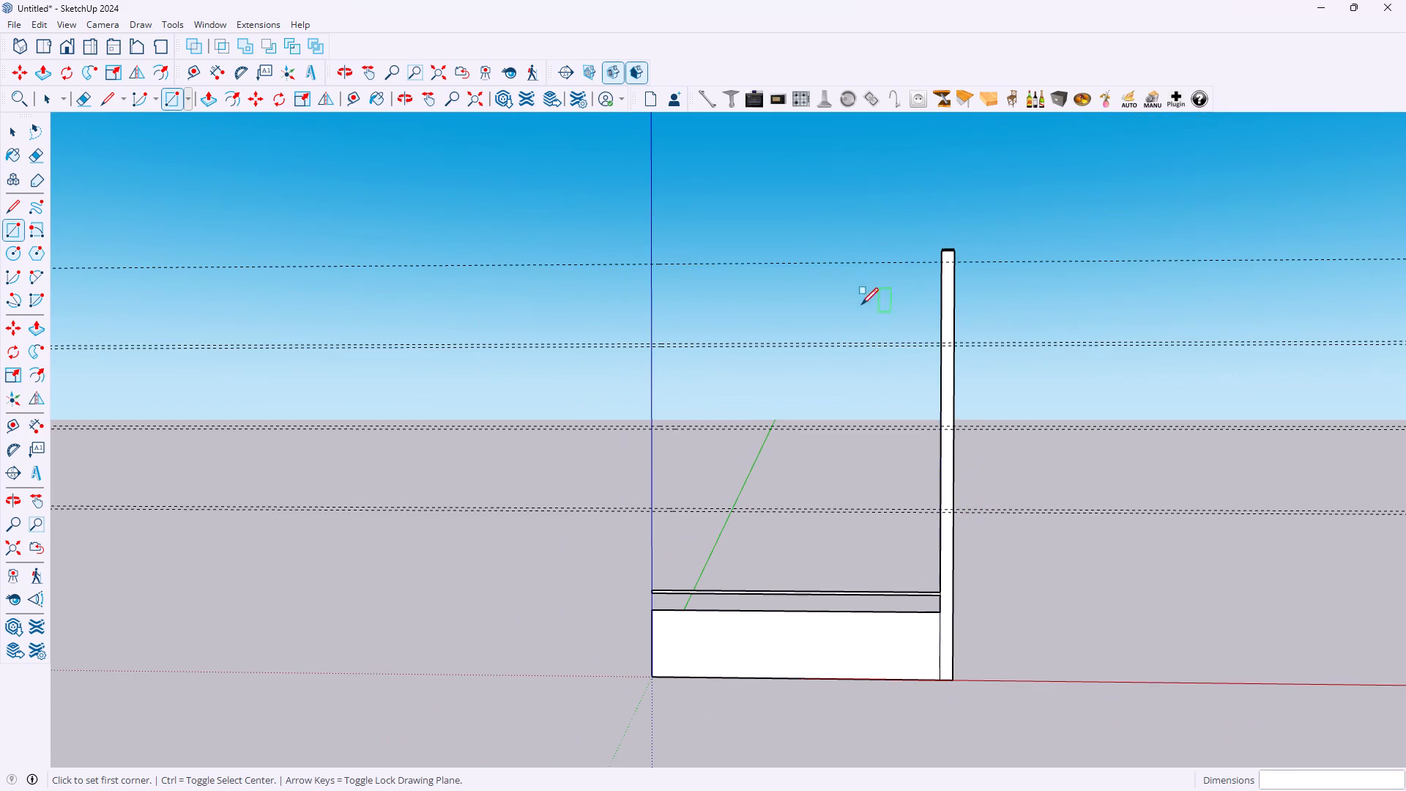
{"action": "scroll", "coordinate": [844, 298], "scroll_direction": "up", "scroll_amount": 2}
{"action": "scroll", "coordinate": [779, 269], "scroll_direction": "up", "scroll_amount": 5}
{"action": "scroll", "coordinate": [1129, 208], "scroll_direction": "up", "scroll_amount": 3}
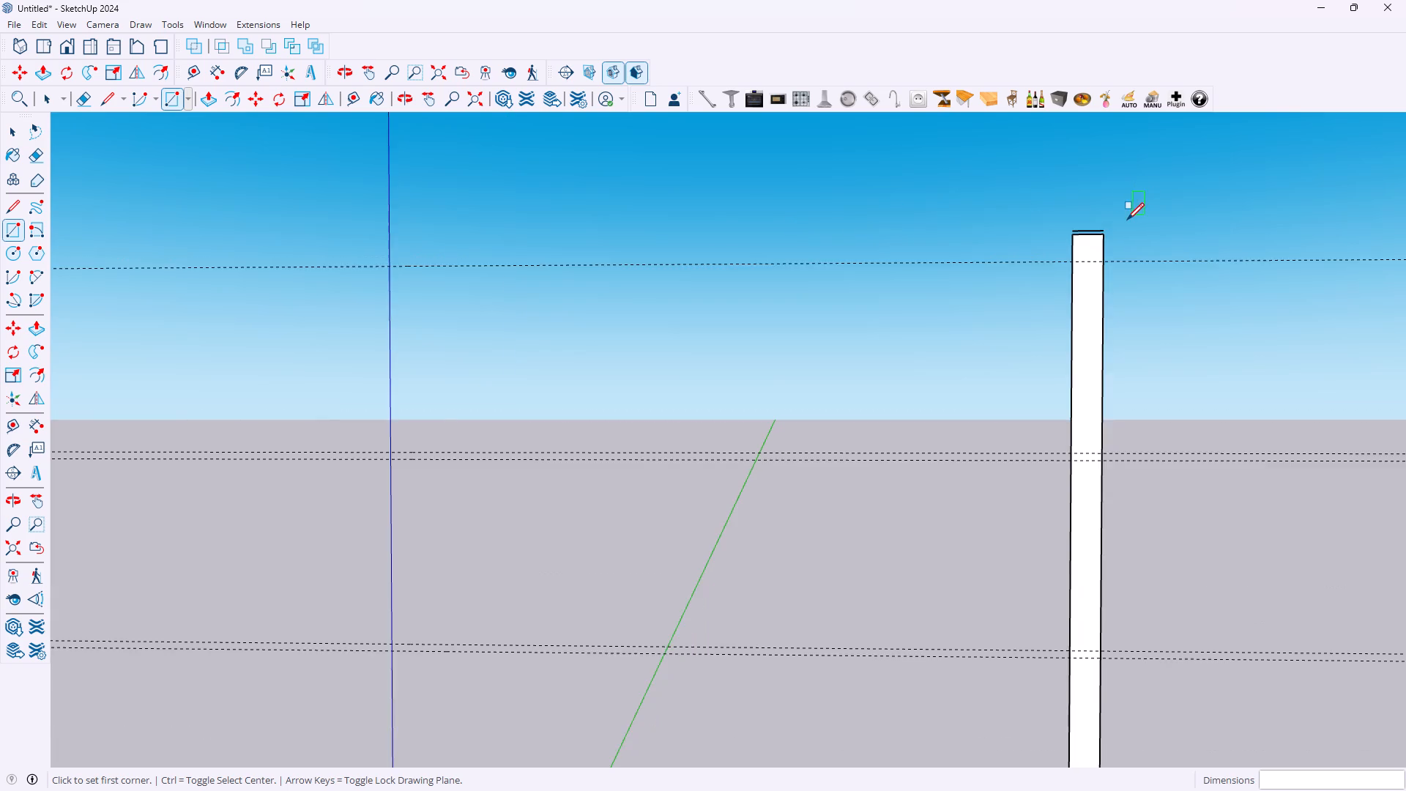
{"action": "scroll", "coordinate": [1127, 220], "scroll_direction": "up", "scroll_amount": 3}
{"action": "key", "text": "space"}
{"action": "scroll", "coordinate": [1088, 229], "scroll_direction": "up", "scroll_amount": 8}
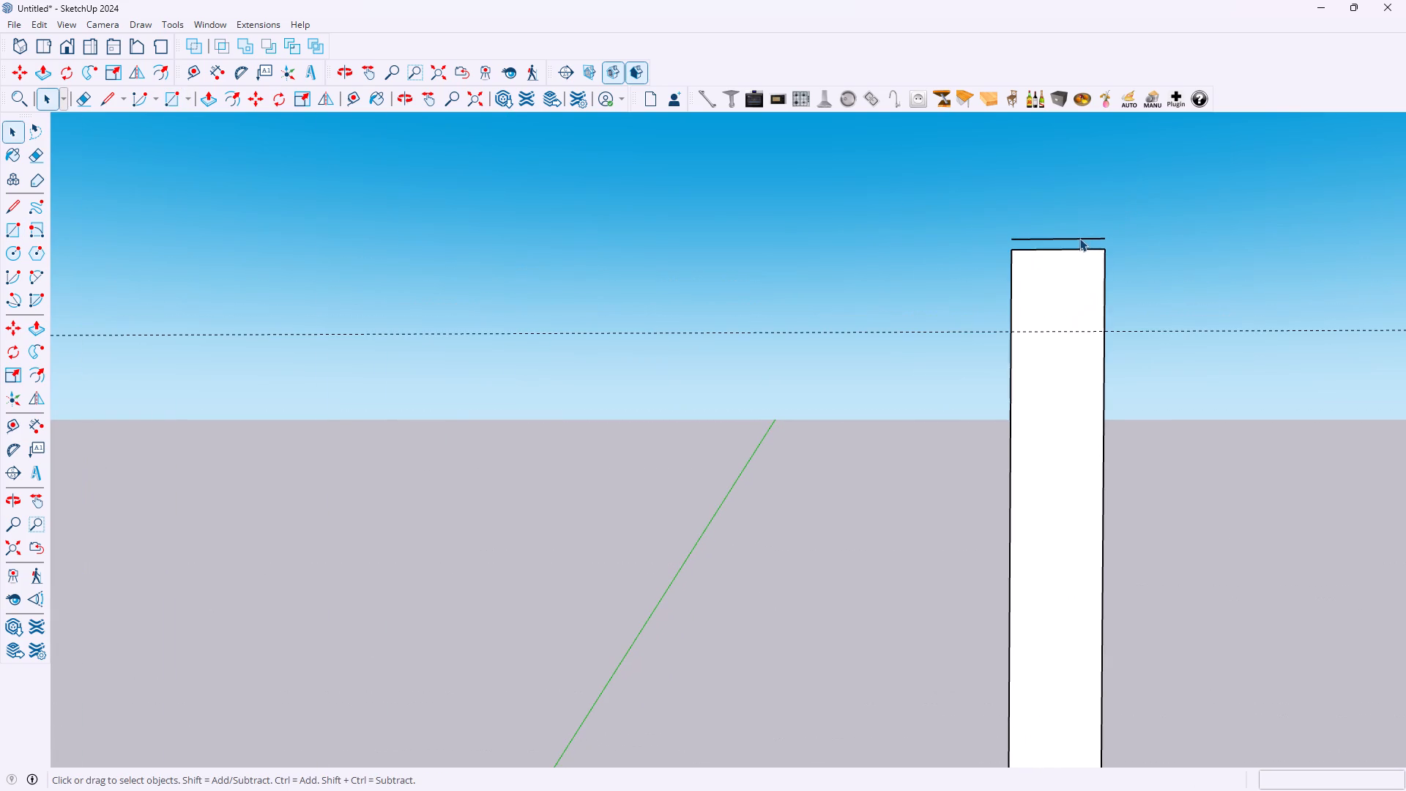
{"action": "left_click", "coordinate": [1079, 239]}
{"action": "key", "text": "Delete"}
Measure the distance from the topmost guide line to the top of the upright.
{"action": "scroll", "coordinate": [864, 254], "scroll_direction": "down", "scroll_amount": 4}
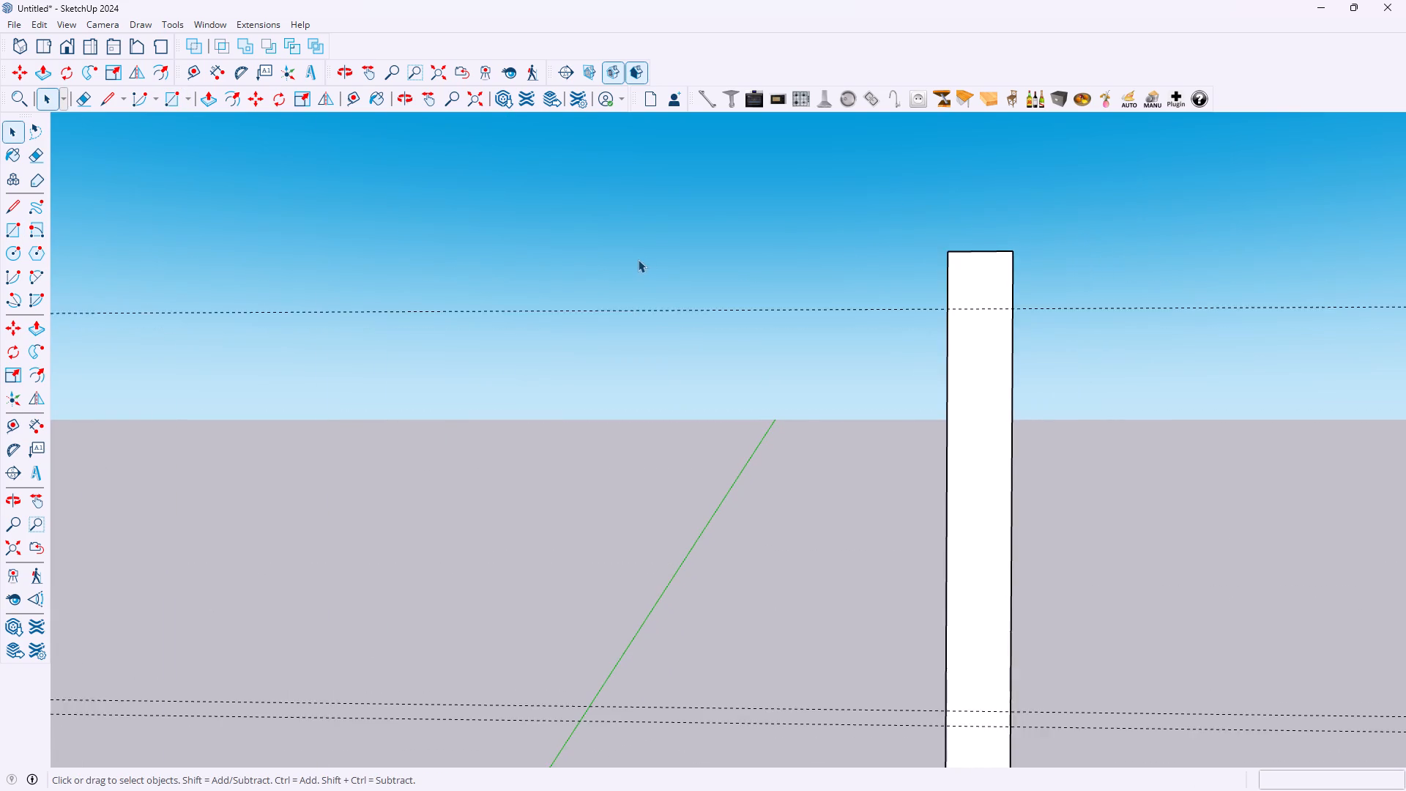
{"action": "scroll", "coordinate": [638, 259], "scroll_direction": "down", "scroll_amount": 13}
{"action": "scroll", "coordinate": [226, 398], "scroll_direction": "up", "scroll_amount": 3}
{"action": "scroll", "coordinate": [276, 352], "scroll_direction": "up", "scroll_amount": 3}
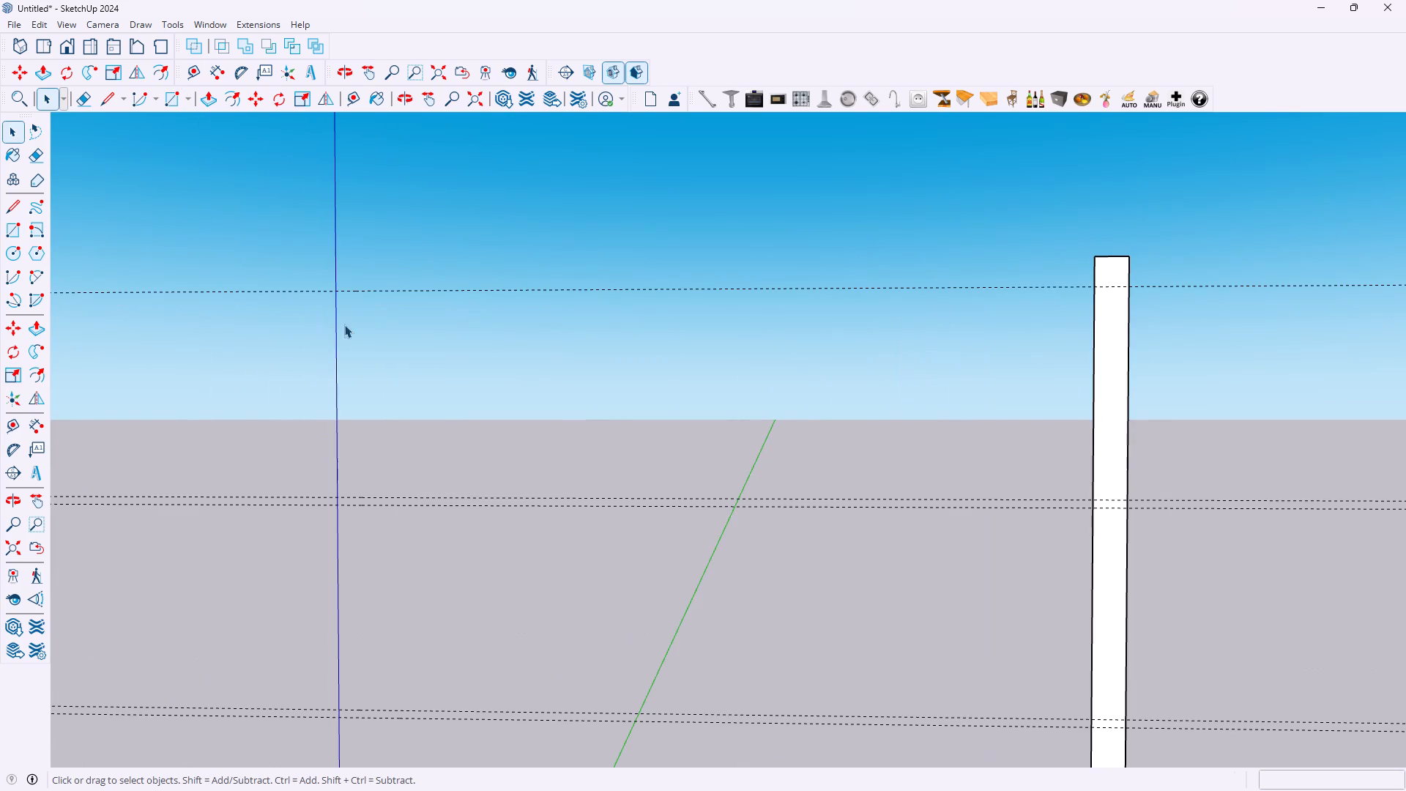
{"action": "key", "text": "t"}
{"action": "left_click", "coordinate": [425, 291]}
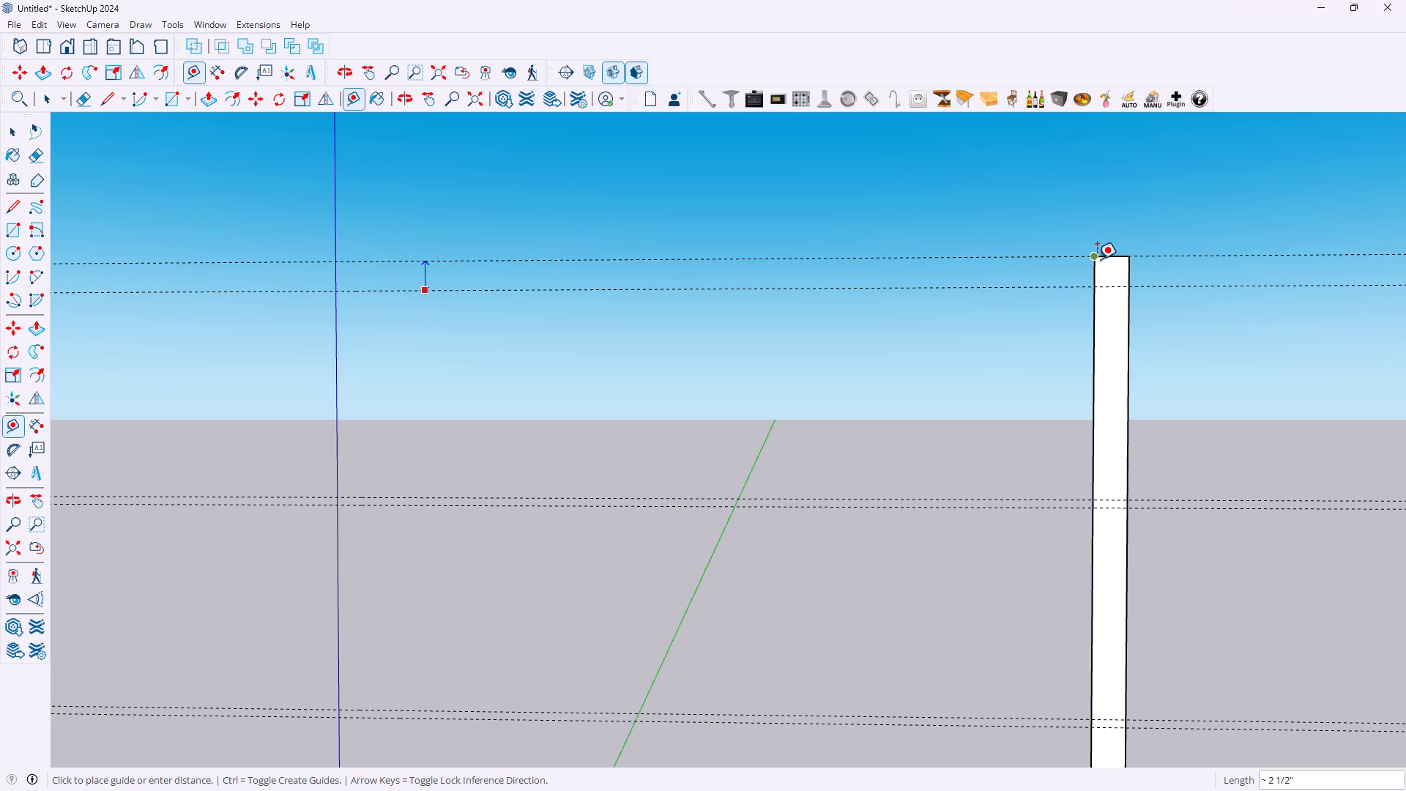
{"action": "scroll", "coordinate": [1103, 253], "scroll_direction": "down", "scroll_amount": 8}
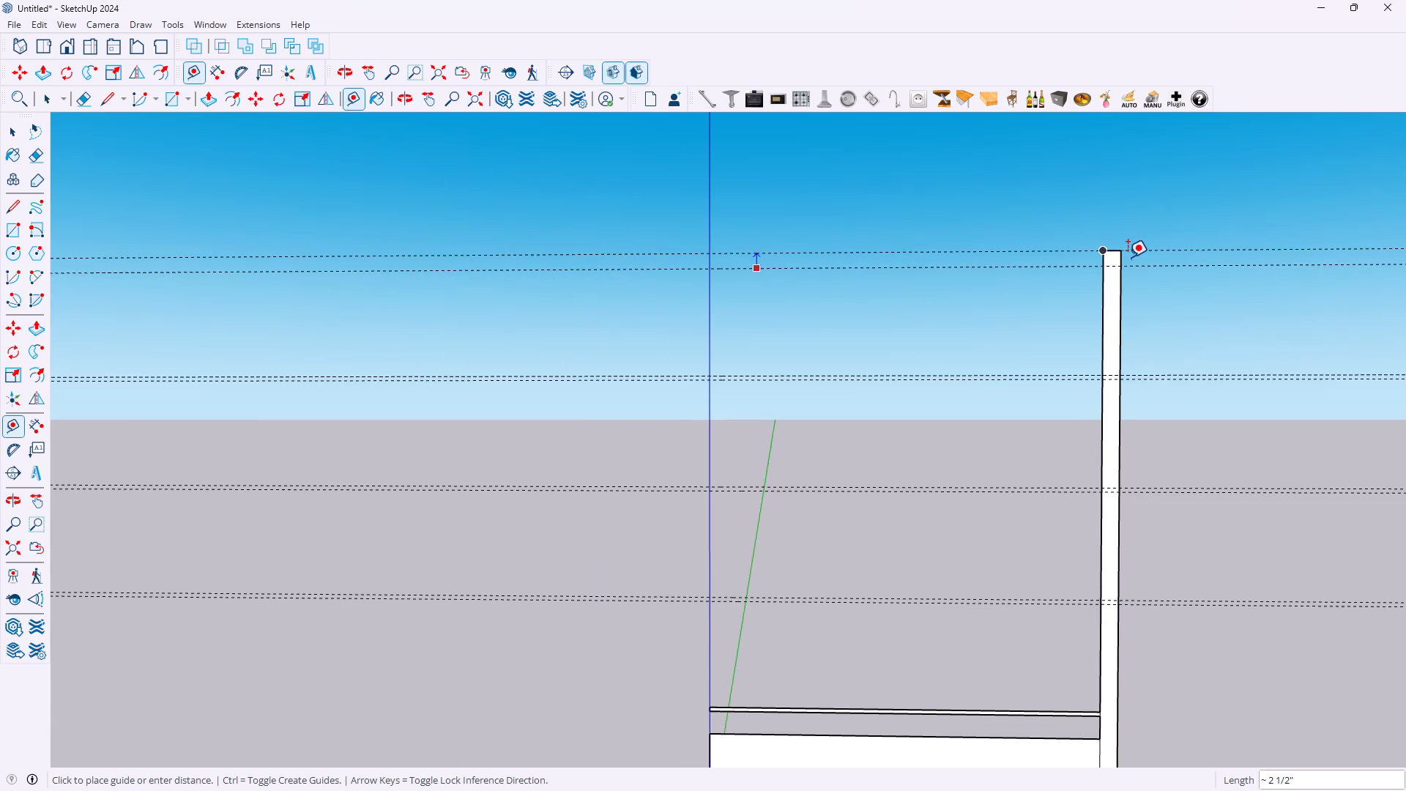
{"action": "scroll", "coordinate": [1134, 259], "scroll_direction": "up", "scroll_amount": 2}
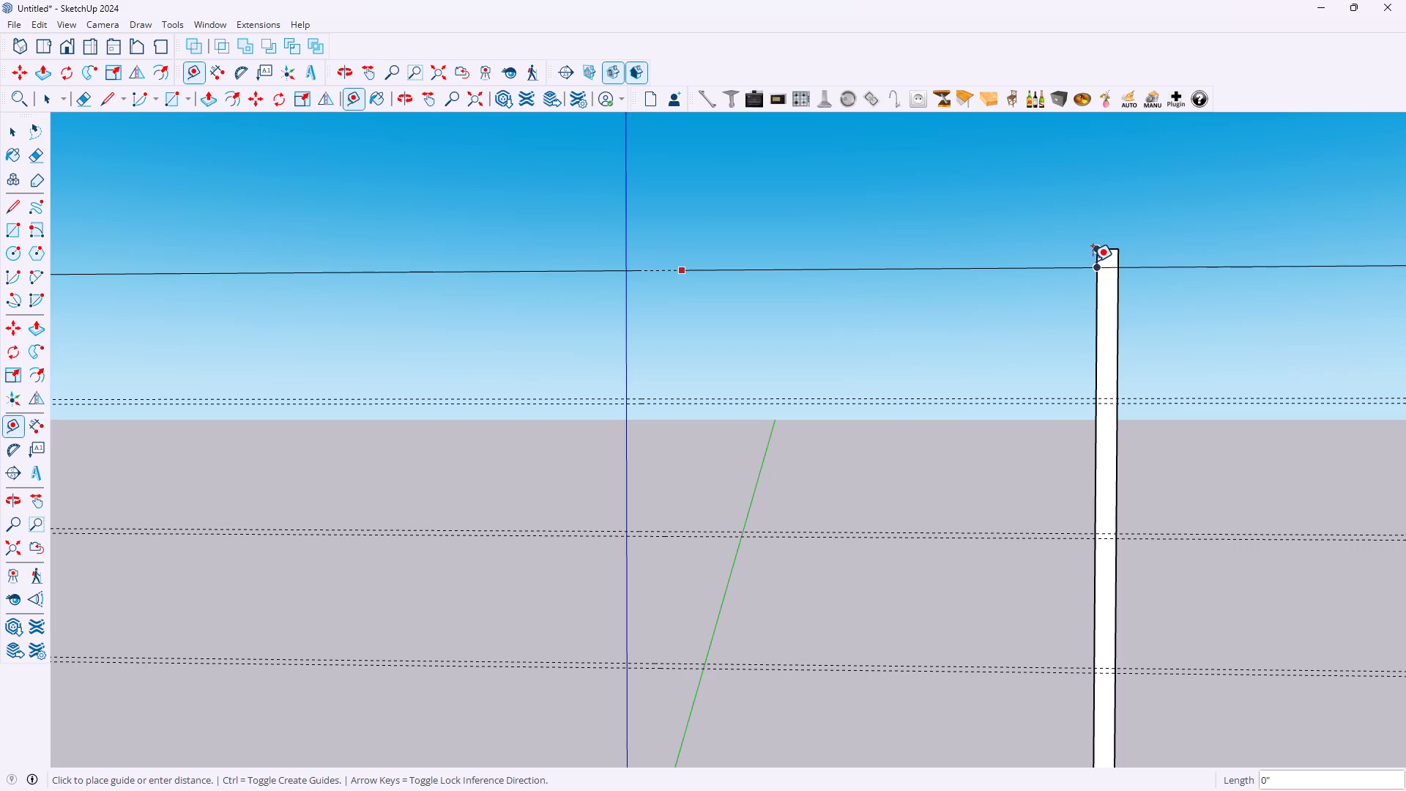
{"action": "scroll", "coordinate": [1109, 219], "scroll_direction": "down", "scroll_amount": 5}
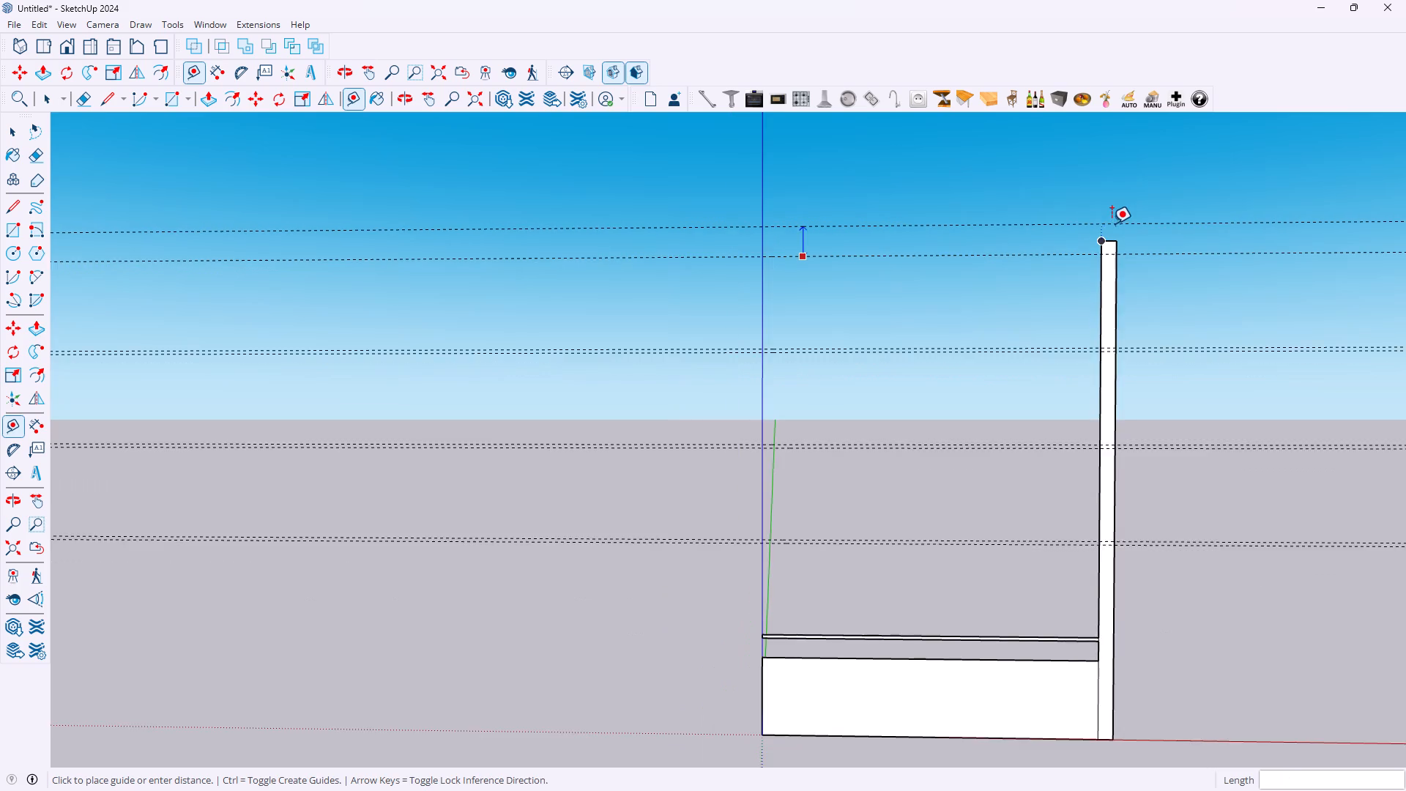
{"action": "key", "text": "space"}
Measure the gap between the base's top edge and the underside of the thin board above it.
{"action": "left_click", "coordinate": [37, 426]}
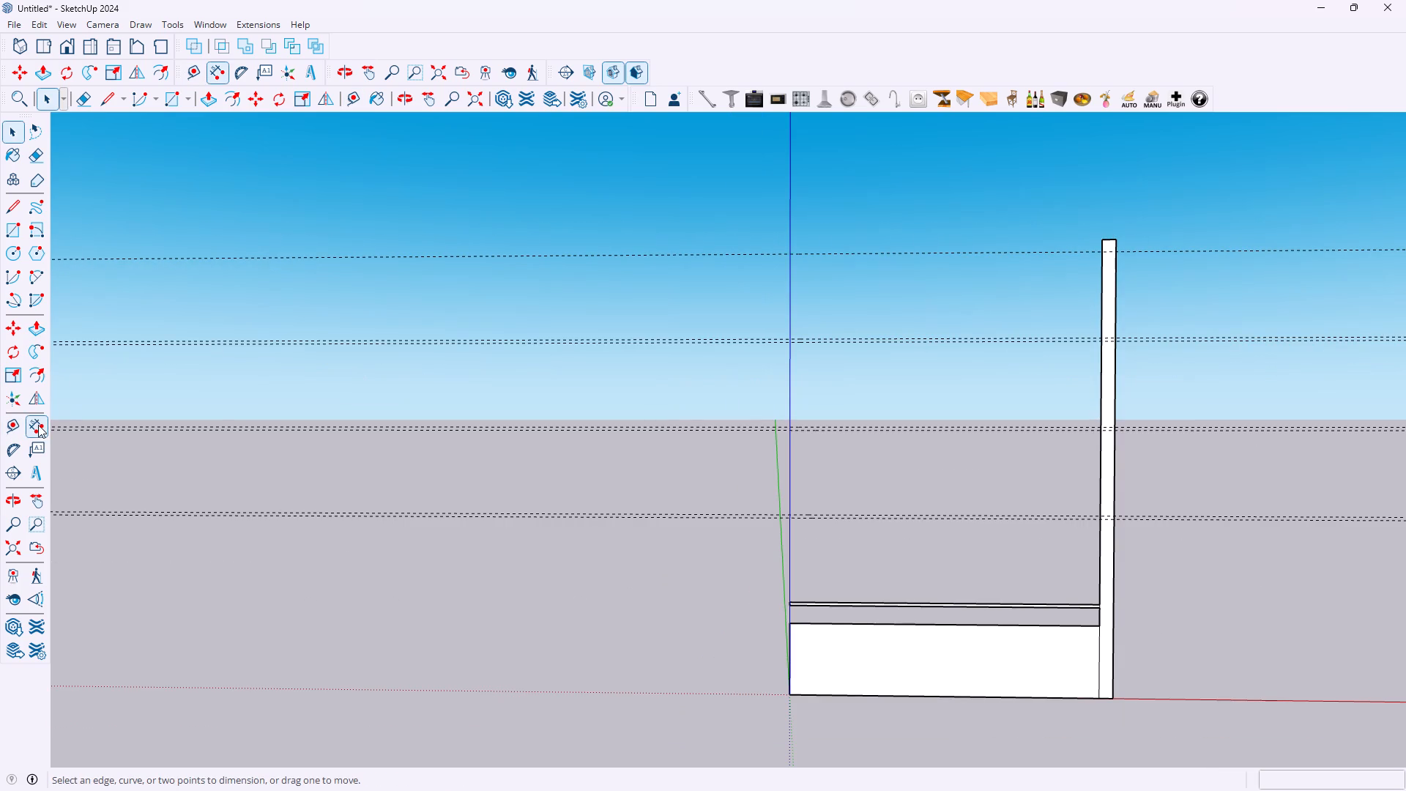
{"action": "scroll", "coordinate": [790, 619], "scroll_direction": "up", "scroll_amount": 8}
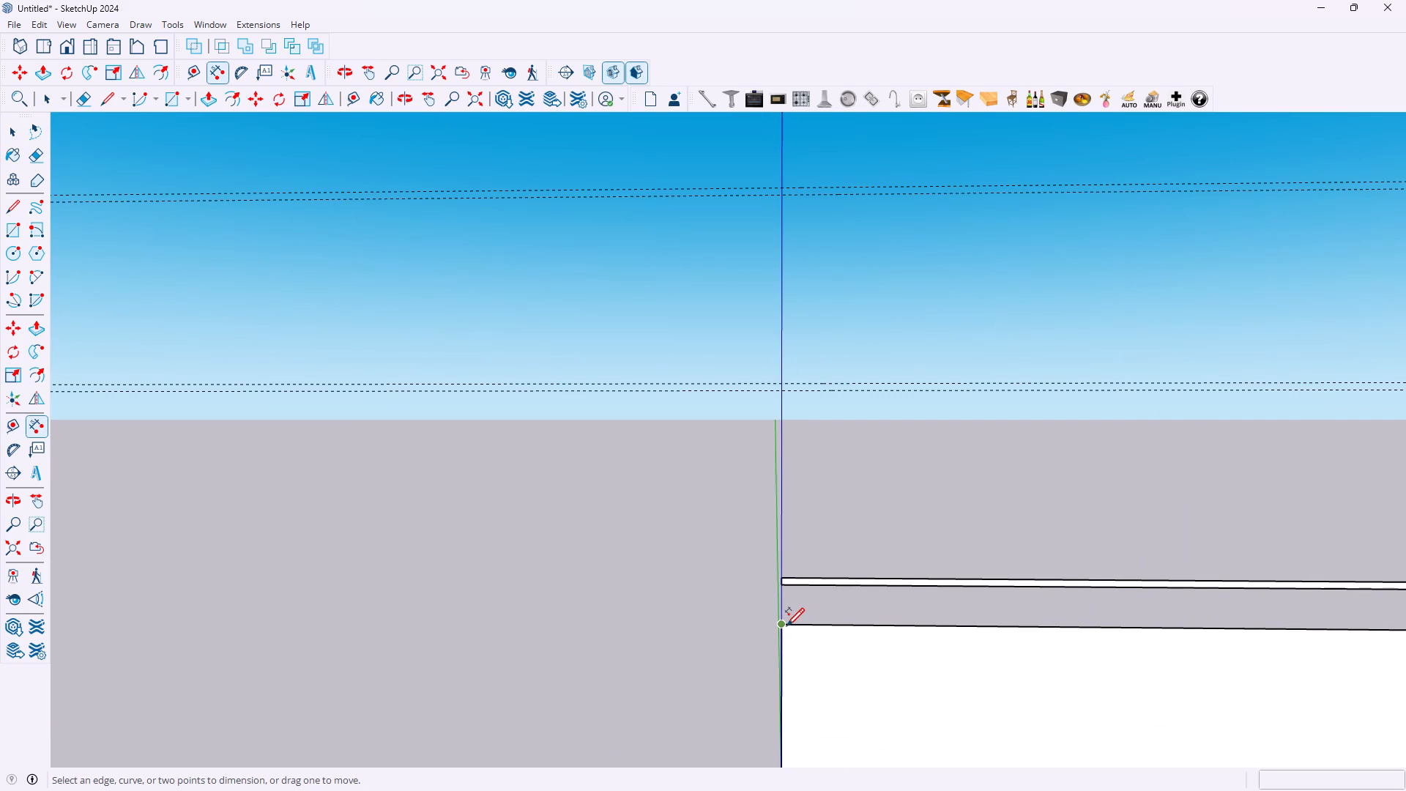
{"action": "left_click", "coordinate": [781, 623]}
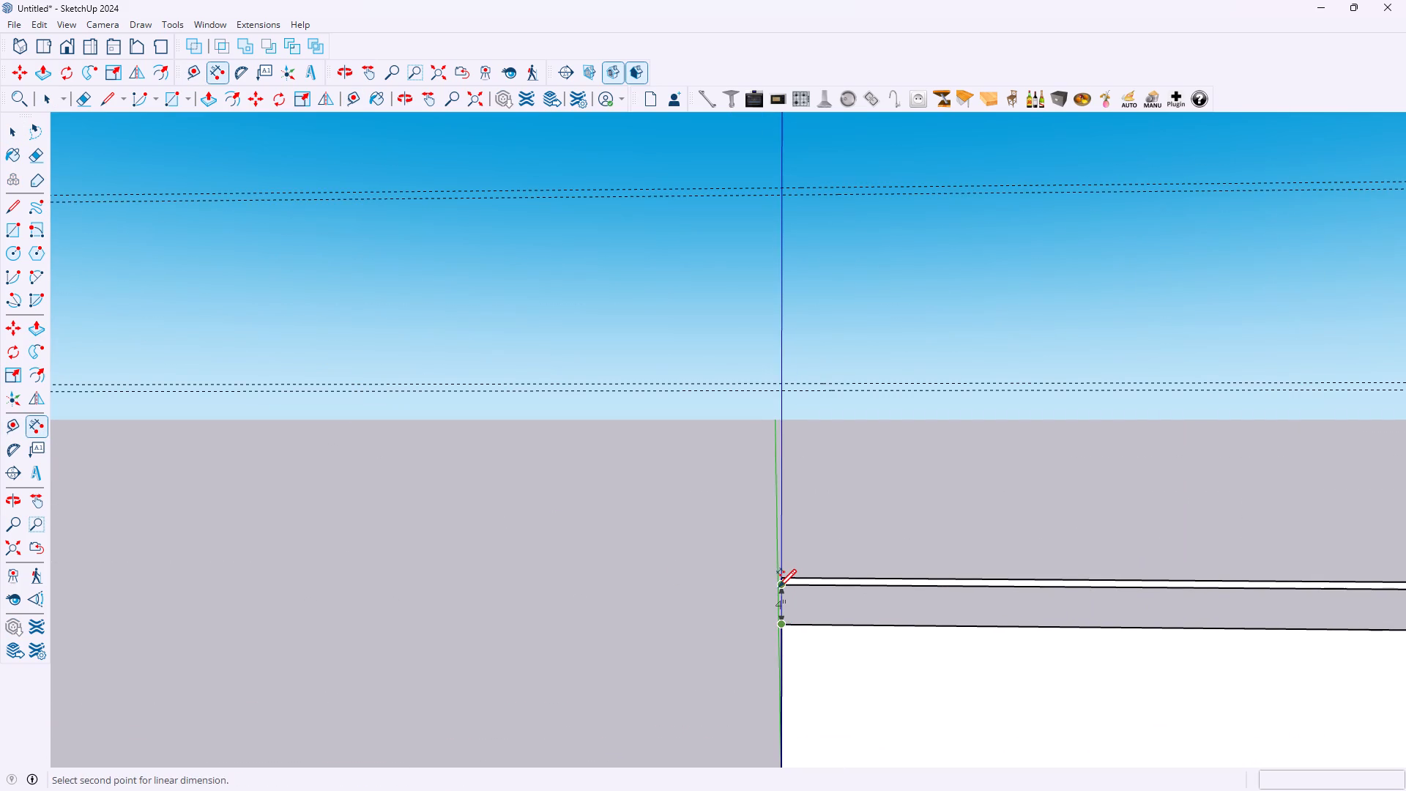
{"action": "scroll", "coordinate": [778, 591], "scroll_direction": "up", "scroll_amount": 11}
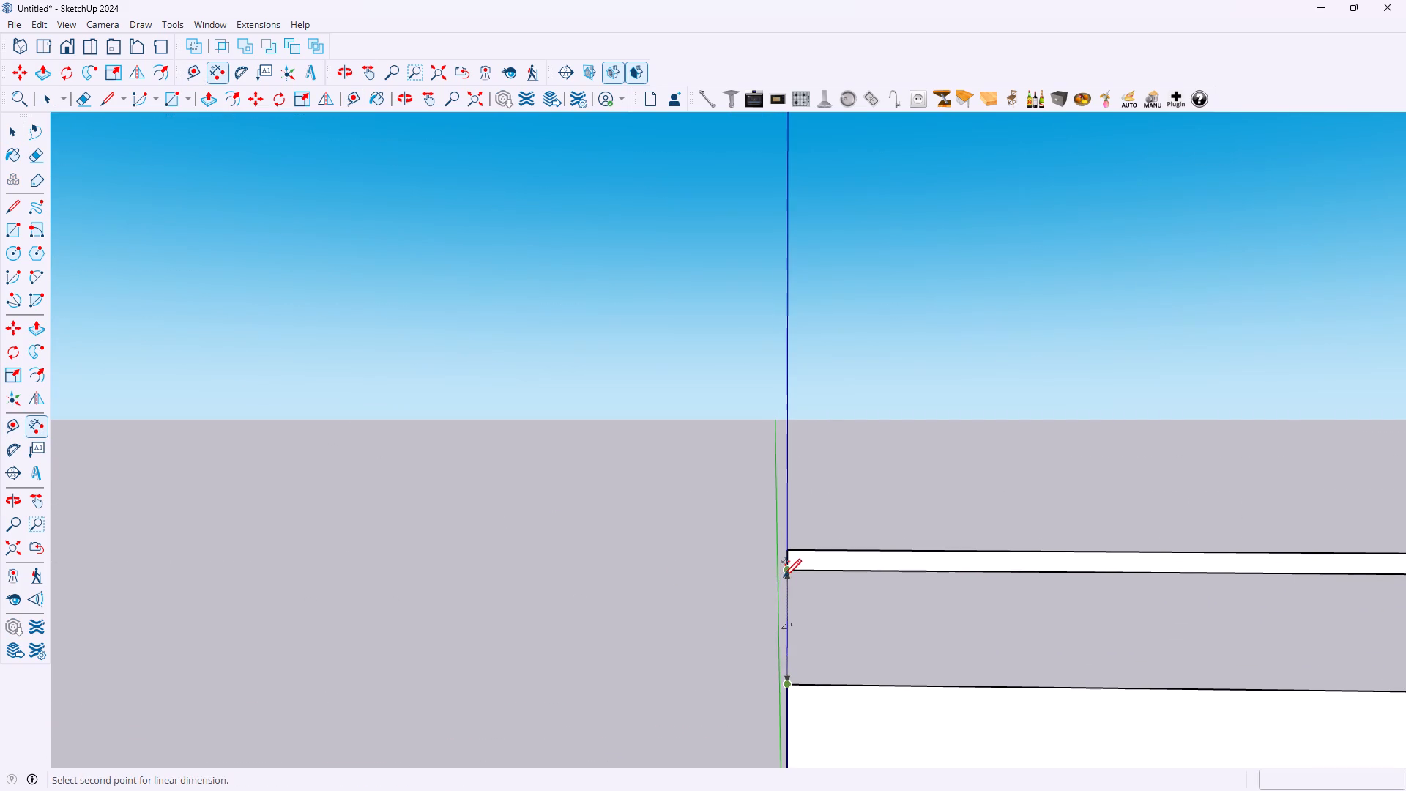
{"action": "key", "text": "space"}
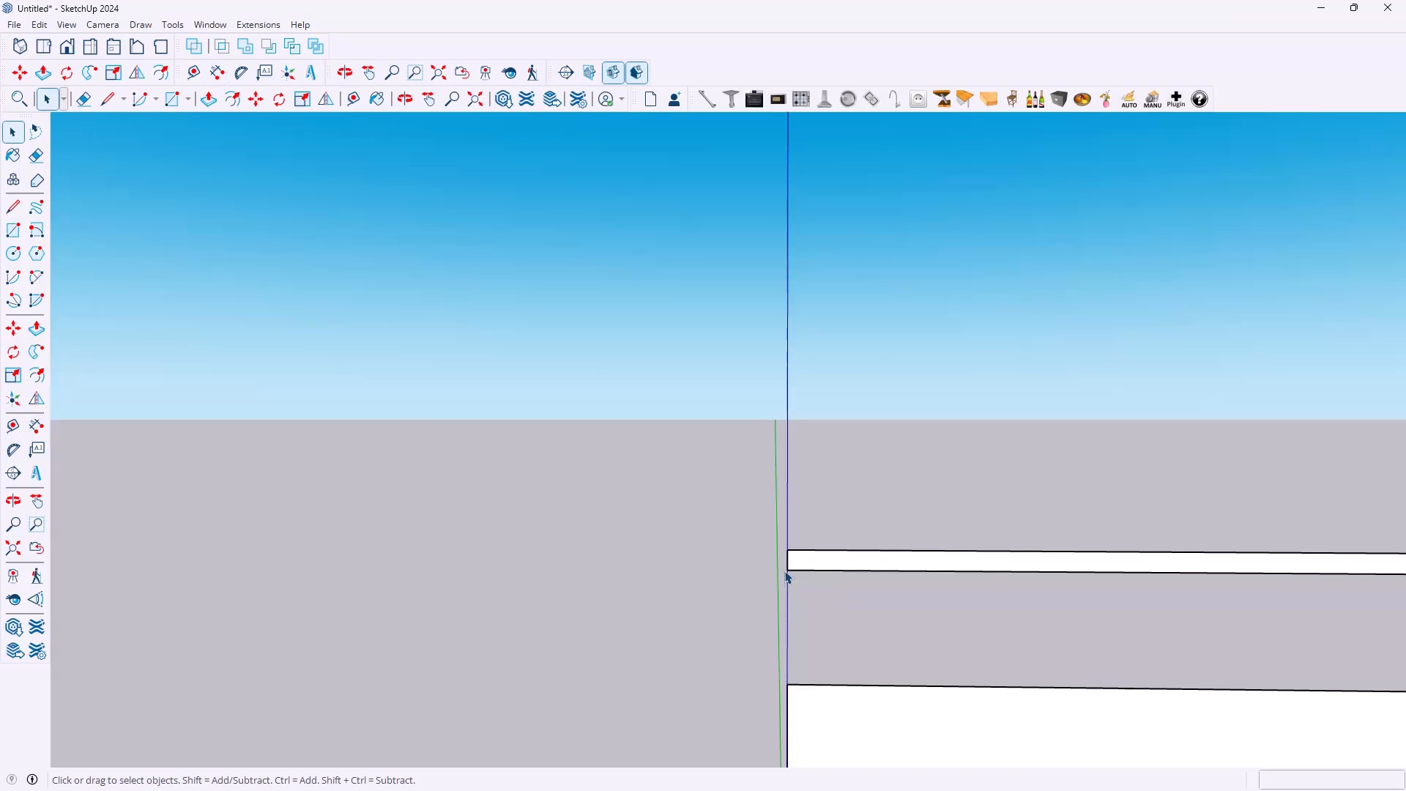
Measure the spacing from the thin board's top corner up to the lowest guide pair.
{"action": "left_click", "coordinate": [37, 429]}
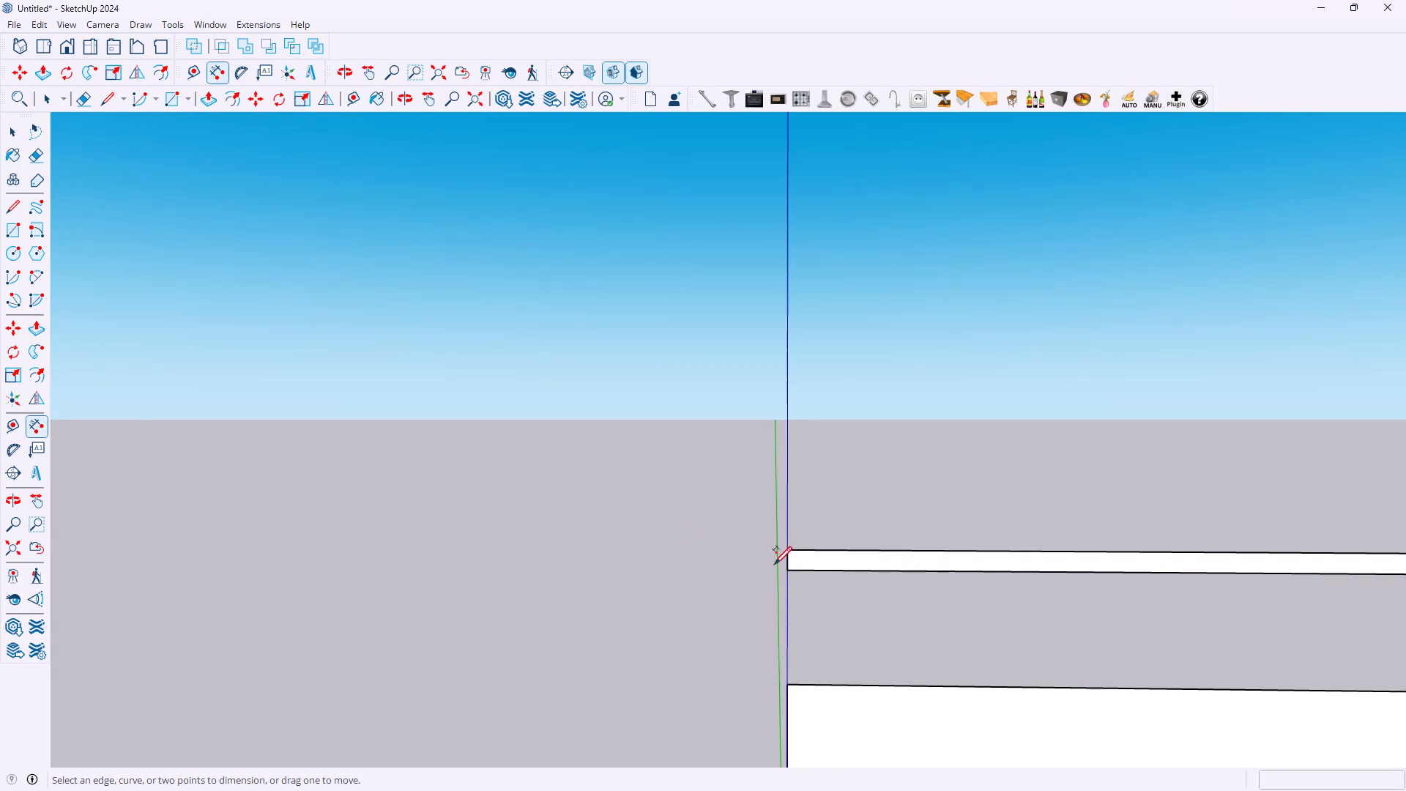
{"action": "left_click", "coordinate": [788, 552]}
{"action": "scroll", "coordinate": [789, 543], "scroll_direction": "up", "scroll_amount": 1}
{"action": "scroll", "coordinate": [798, 517], "scroll_direction": "down", "scroll_amount": 10}
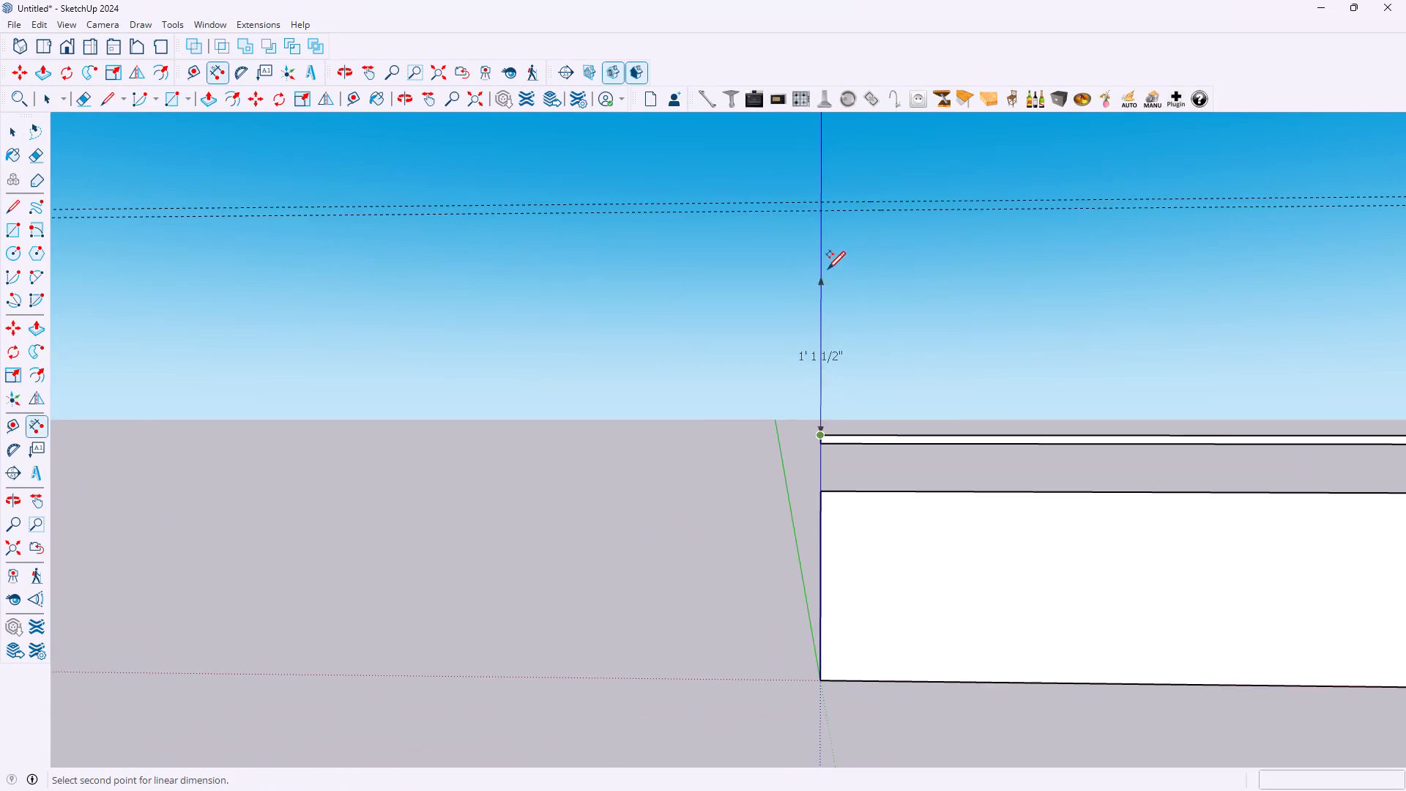
{"action": "scroll", "coordinate": [827, 268], "scroll_direction": "down", "scroll_amount": 4}
{"action": "scroll", "coordinate": [824, 249], "scroll_direction": "up", "scroll_amount": 3}
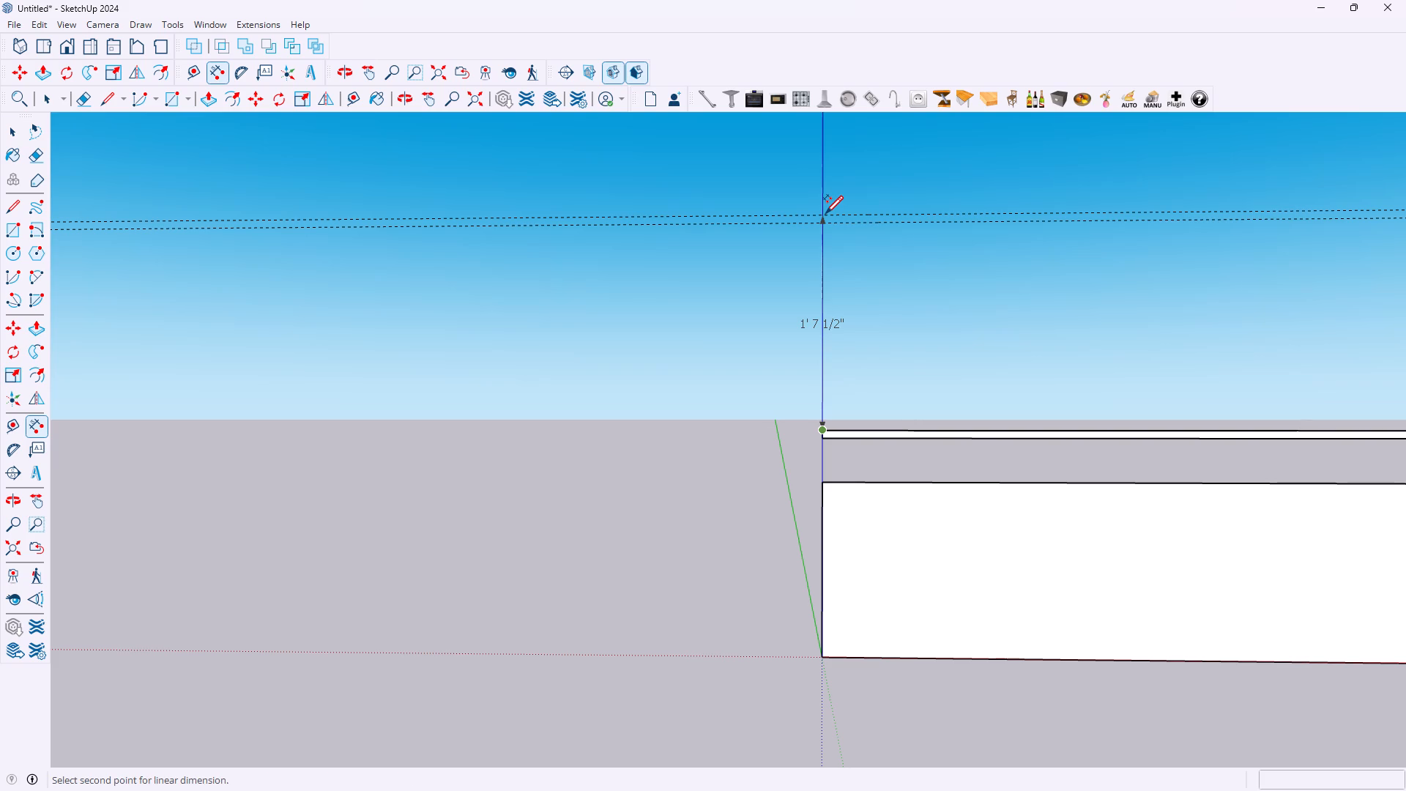
{"action": "key", "text": "space"}
{"action": "scroll", "coordinate": [828, 220], "scroll_direction": "up", "scroll_amount": 11}
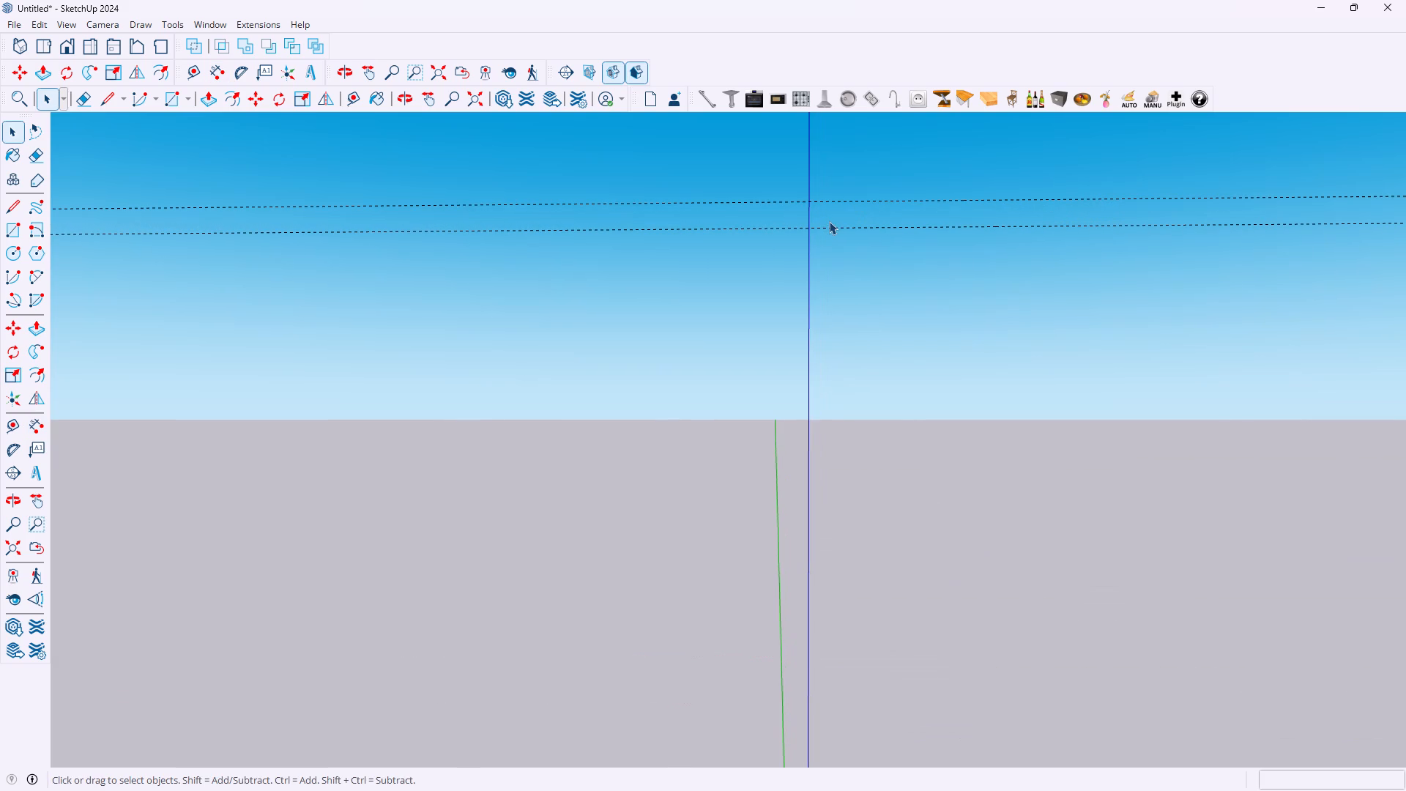
{"action": "scroll", "coordinate": [841, 460], "scroll_direction": "down", "scroll_amount": 8}
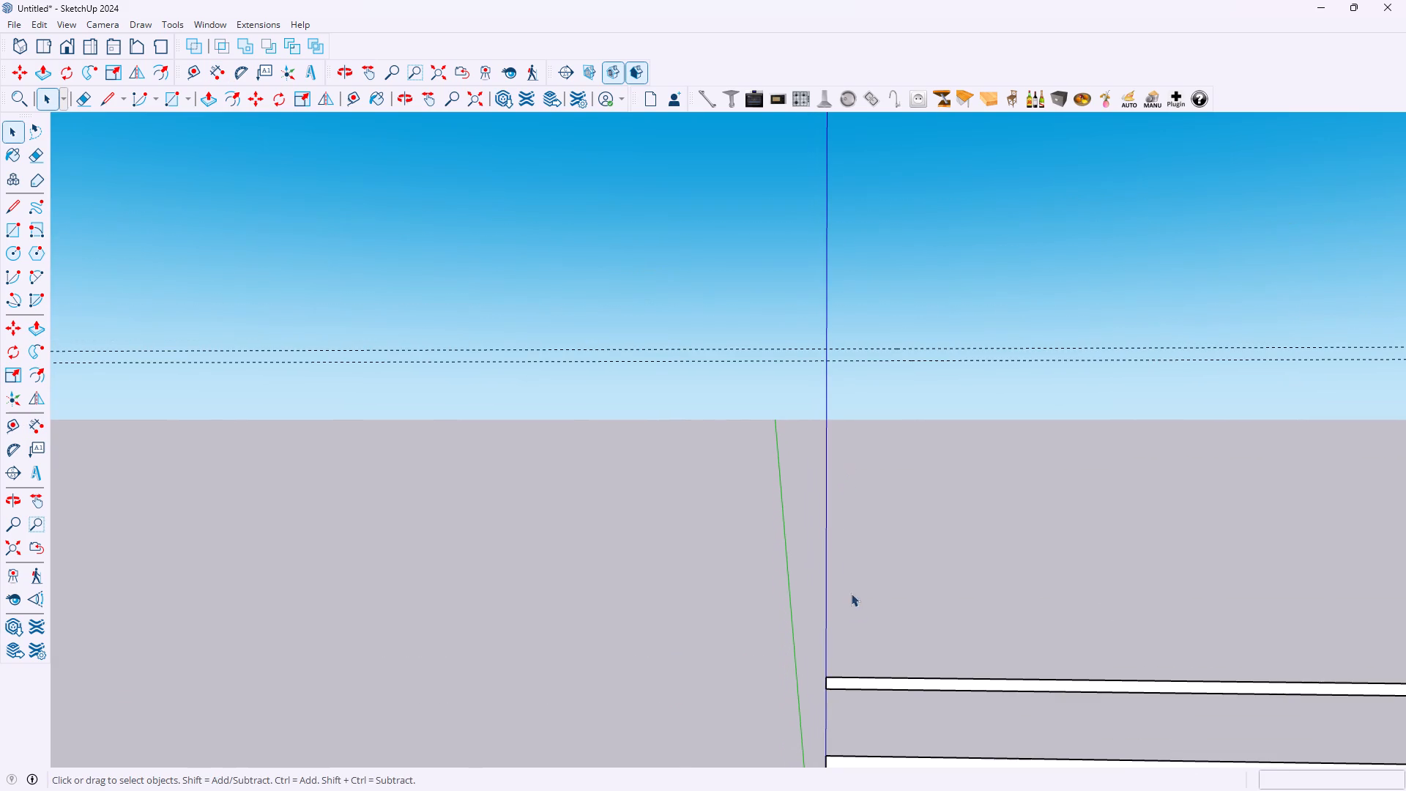
{"action": "key", "text": "t"}
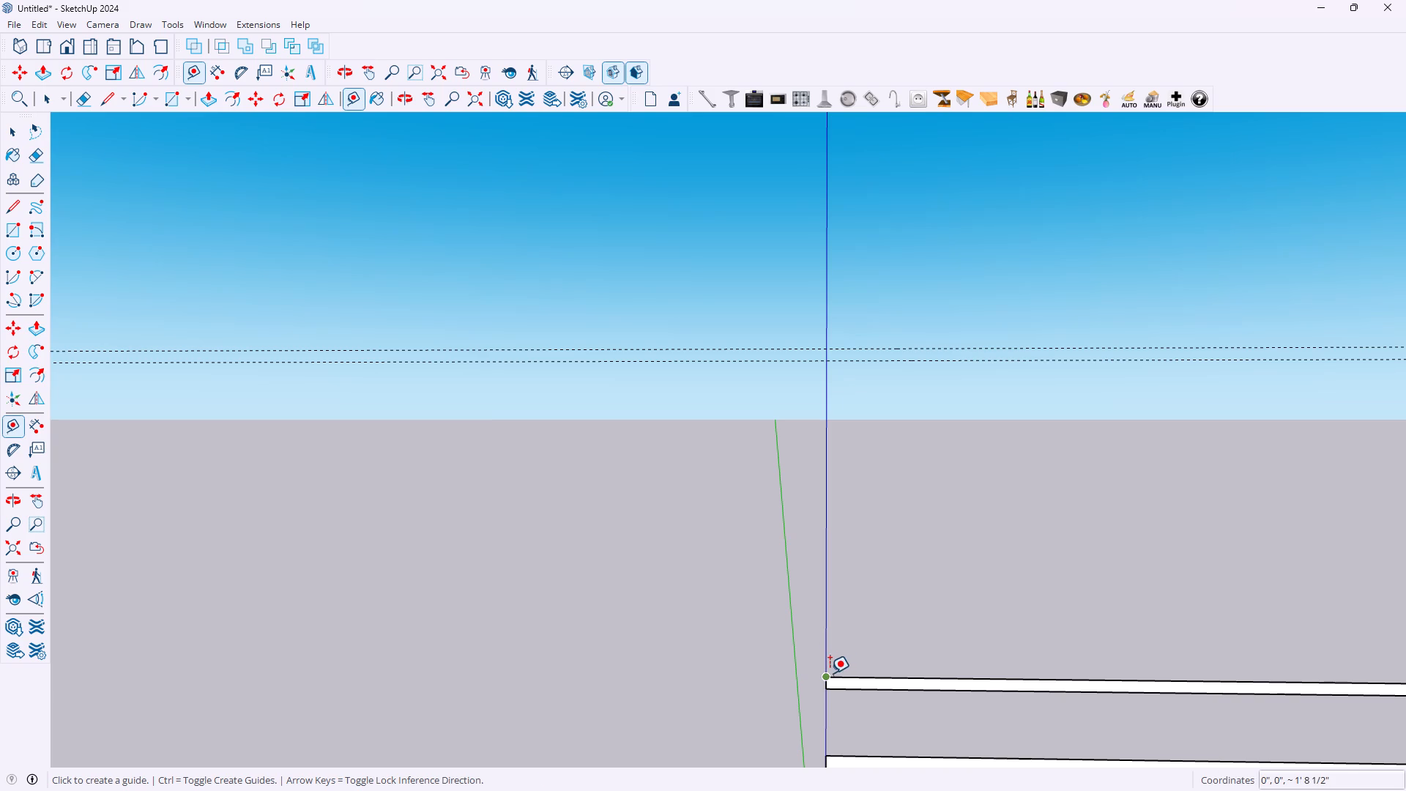
{"action": "left_click", "coordinate": [830, 673]}
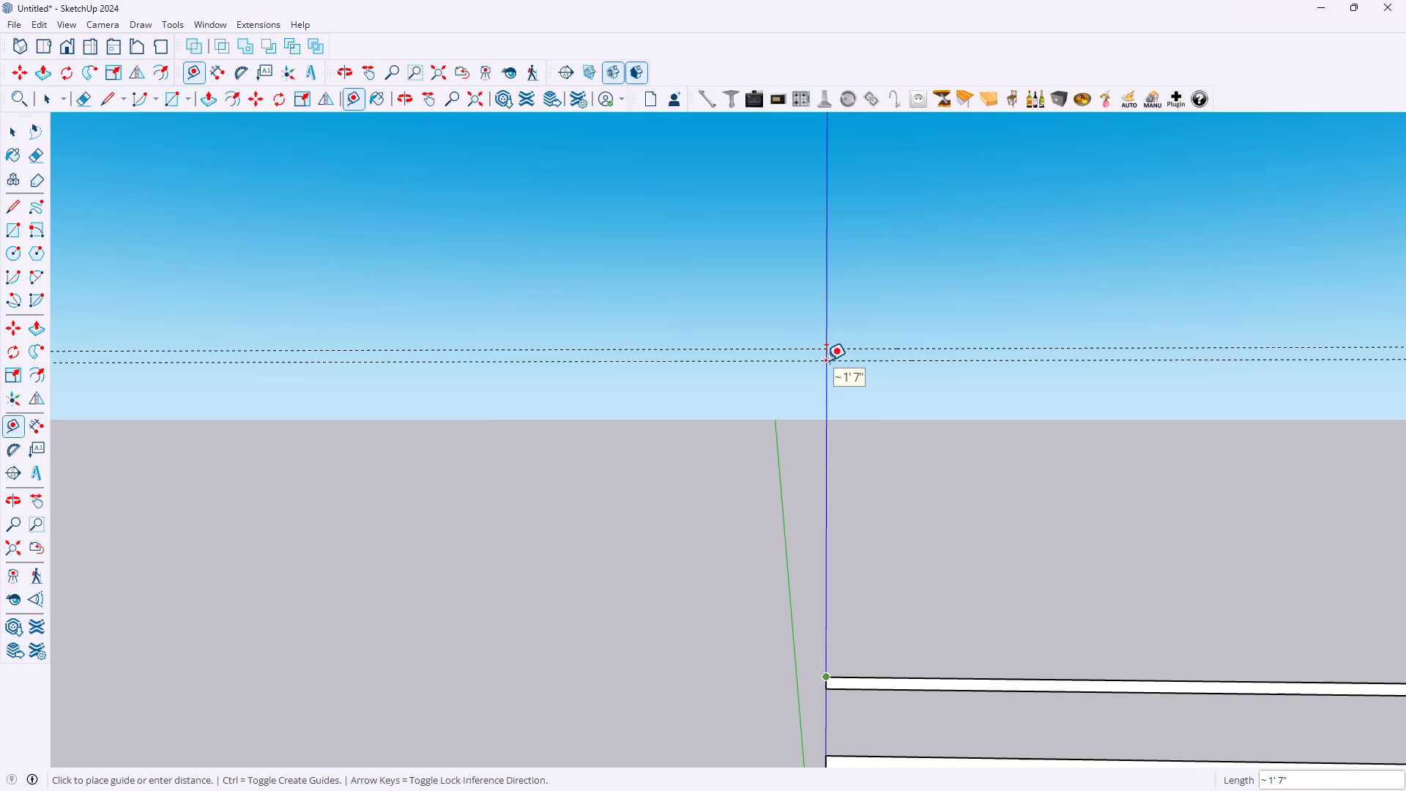
{"action": "key", "text": "Escape"}
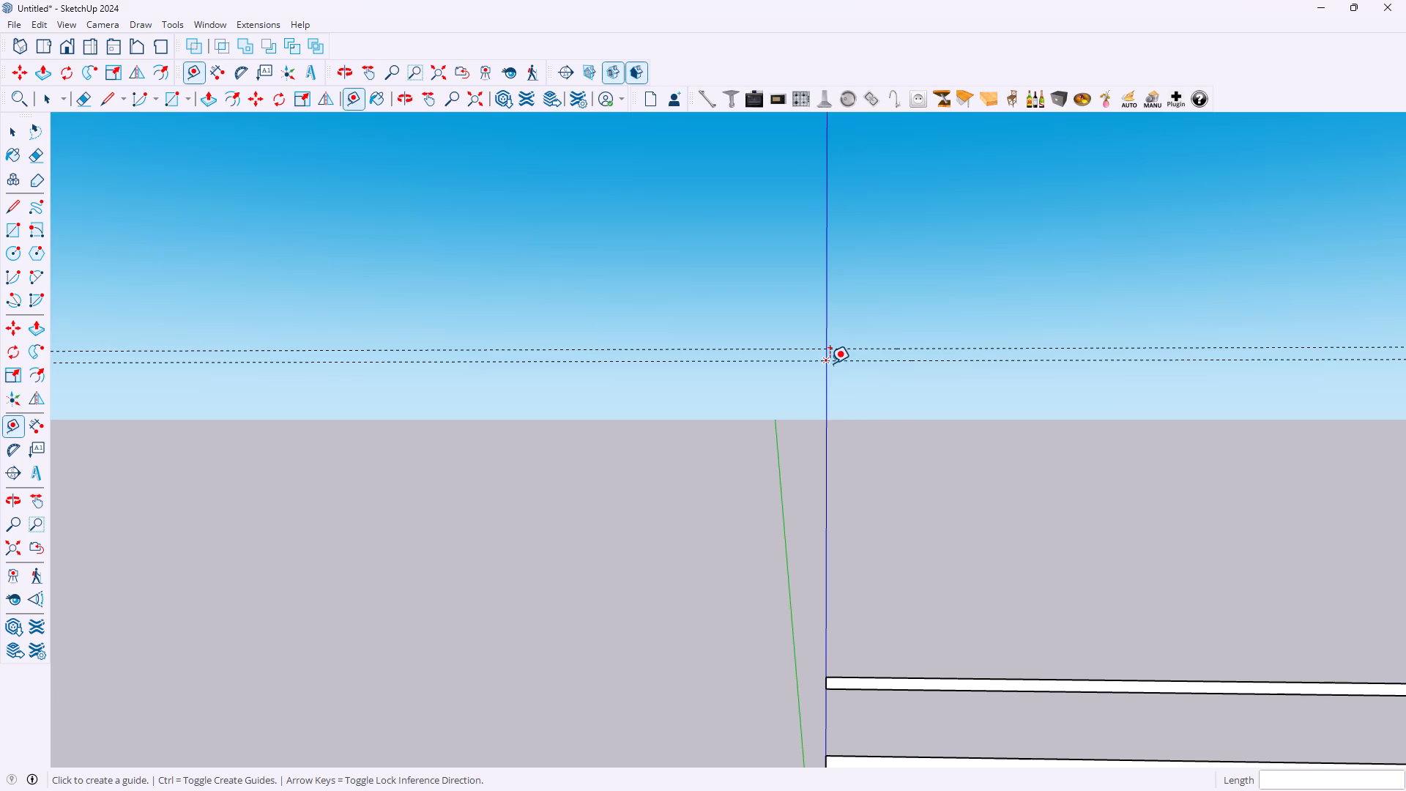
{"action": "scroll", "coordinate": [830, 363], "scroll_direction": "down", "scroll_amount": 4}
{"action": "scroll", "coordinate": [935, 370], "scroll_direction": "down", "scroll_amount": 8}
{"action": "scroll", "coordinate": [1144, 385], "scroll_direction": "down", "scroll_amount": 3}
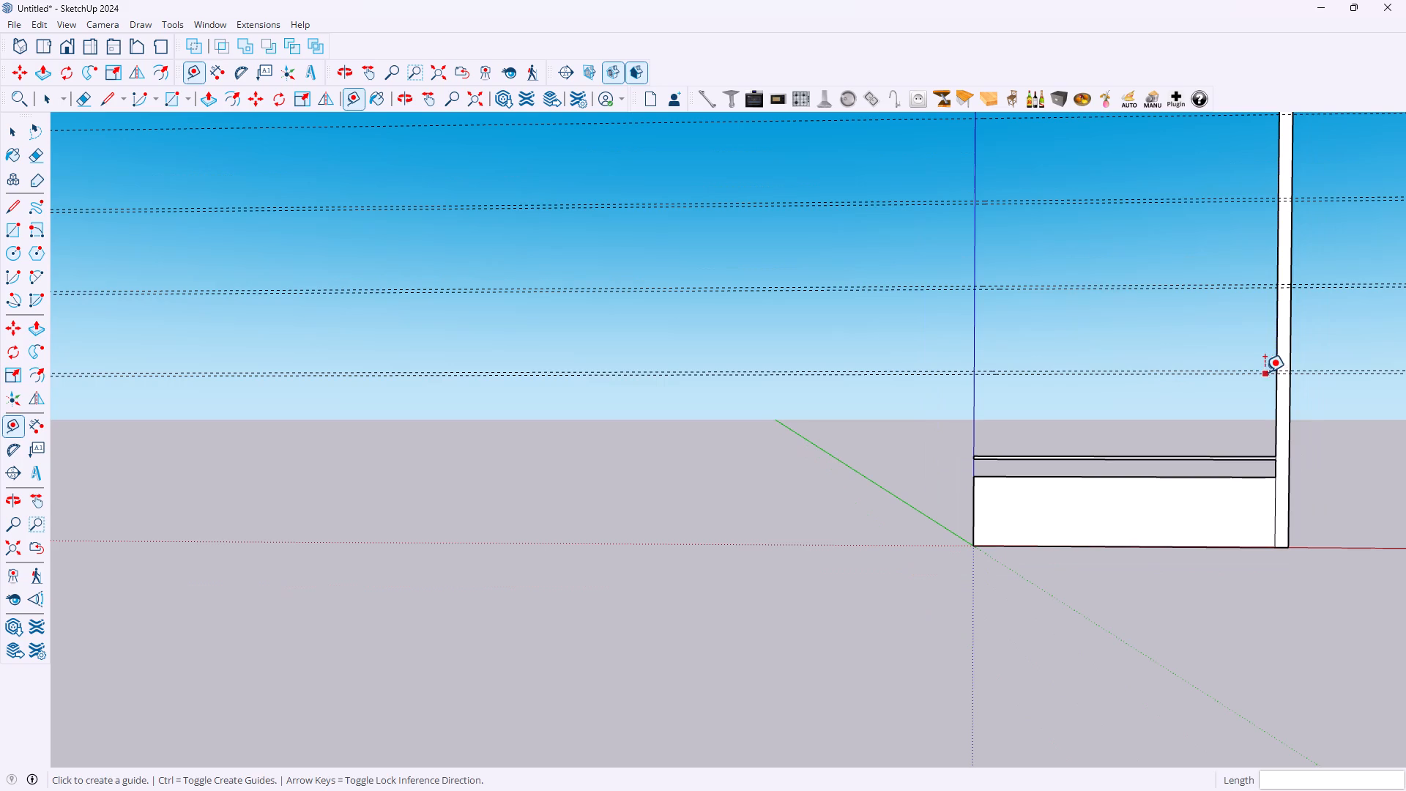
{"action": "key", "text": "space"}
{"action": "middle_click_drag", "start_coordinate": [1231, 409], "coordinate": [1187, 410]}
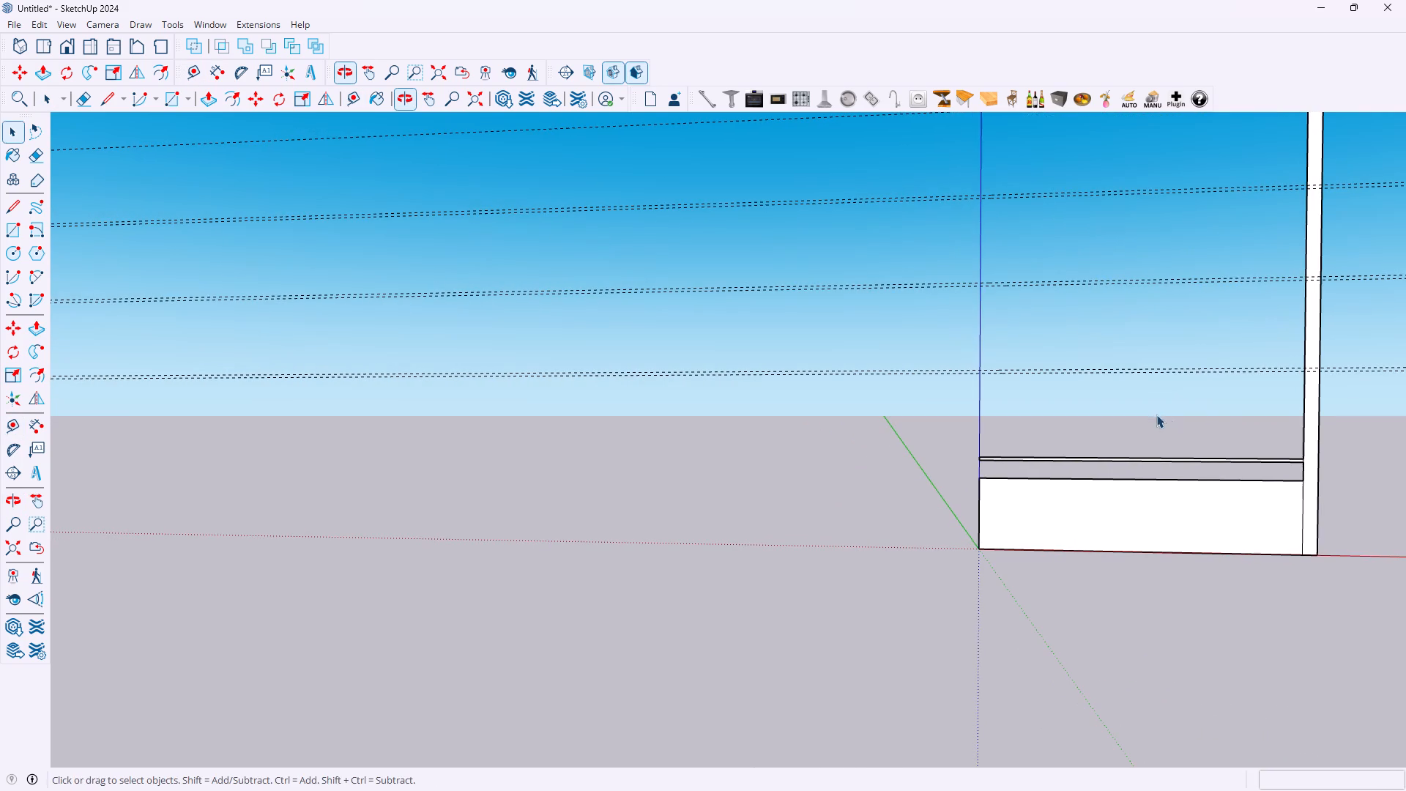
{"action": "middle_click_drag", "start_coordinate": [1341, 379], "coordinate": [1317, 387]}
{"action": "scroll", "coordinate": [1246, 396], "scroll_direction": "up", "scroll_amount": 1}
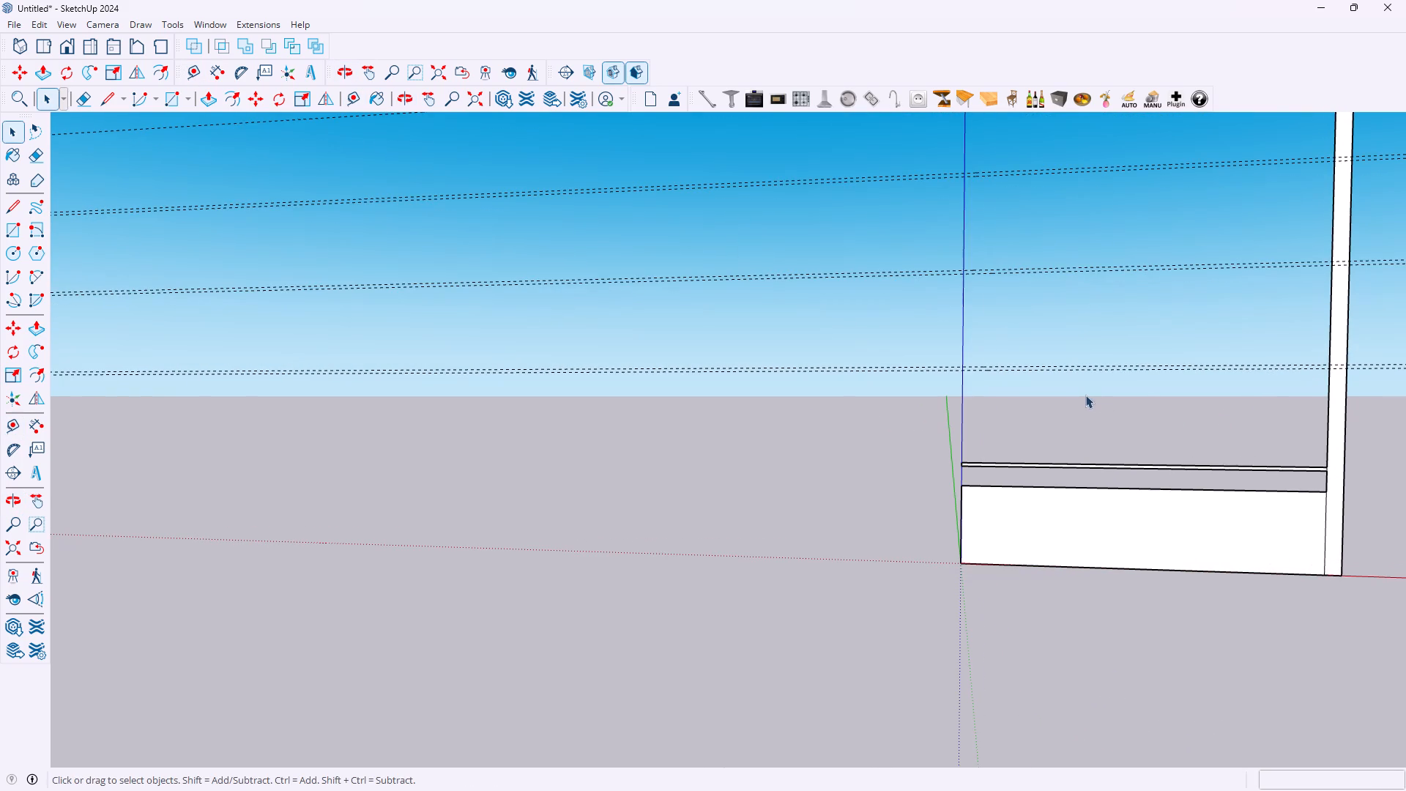
Delete all the guide lines in the model.
{"action": "left_click", "coordinate": [67, 23]}
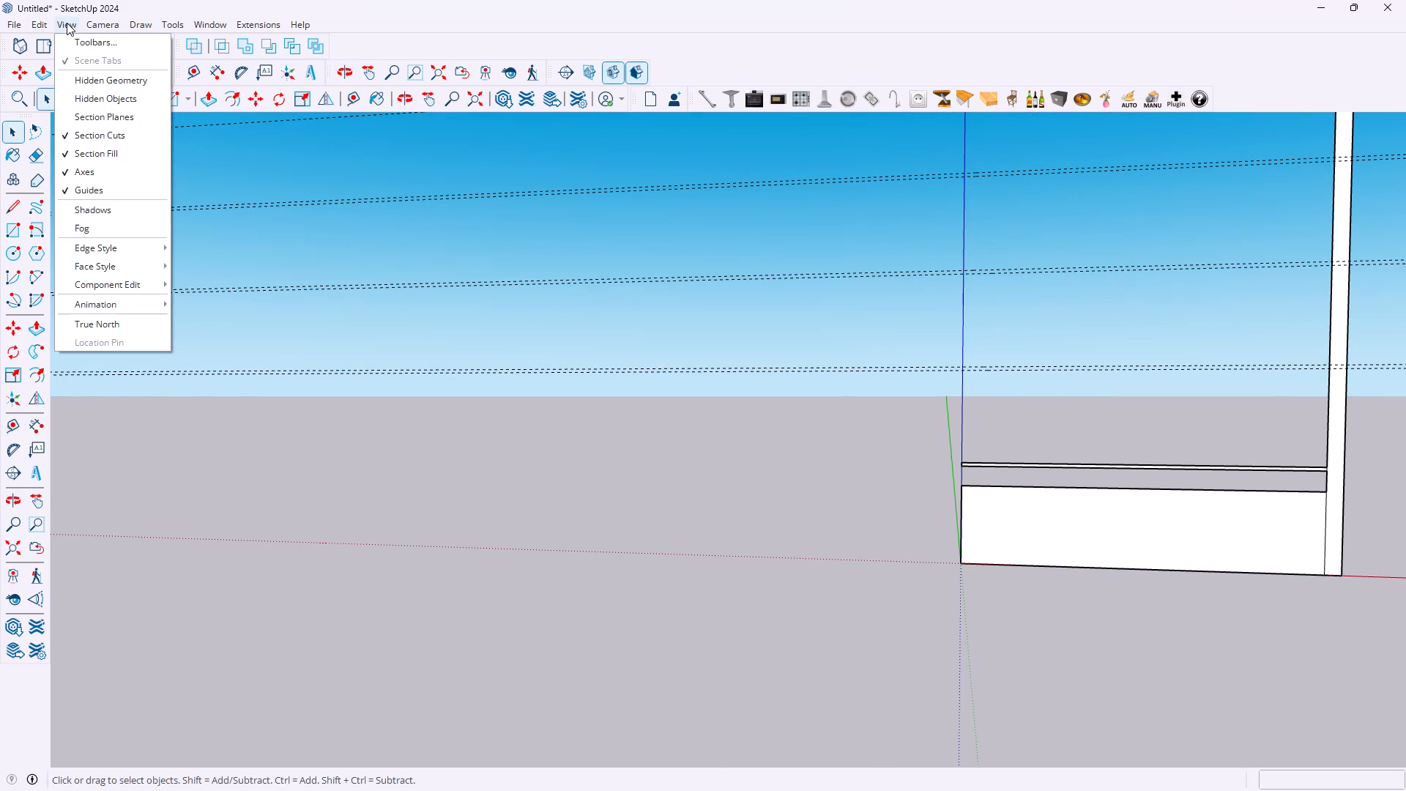
{"action": "left_click", "coordinate": [86, 165]}
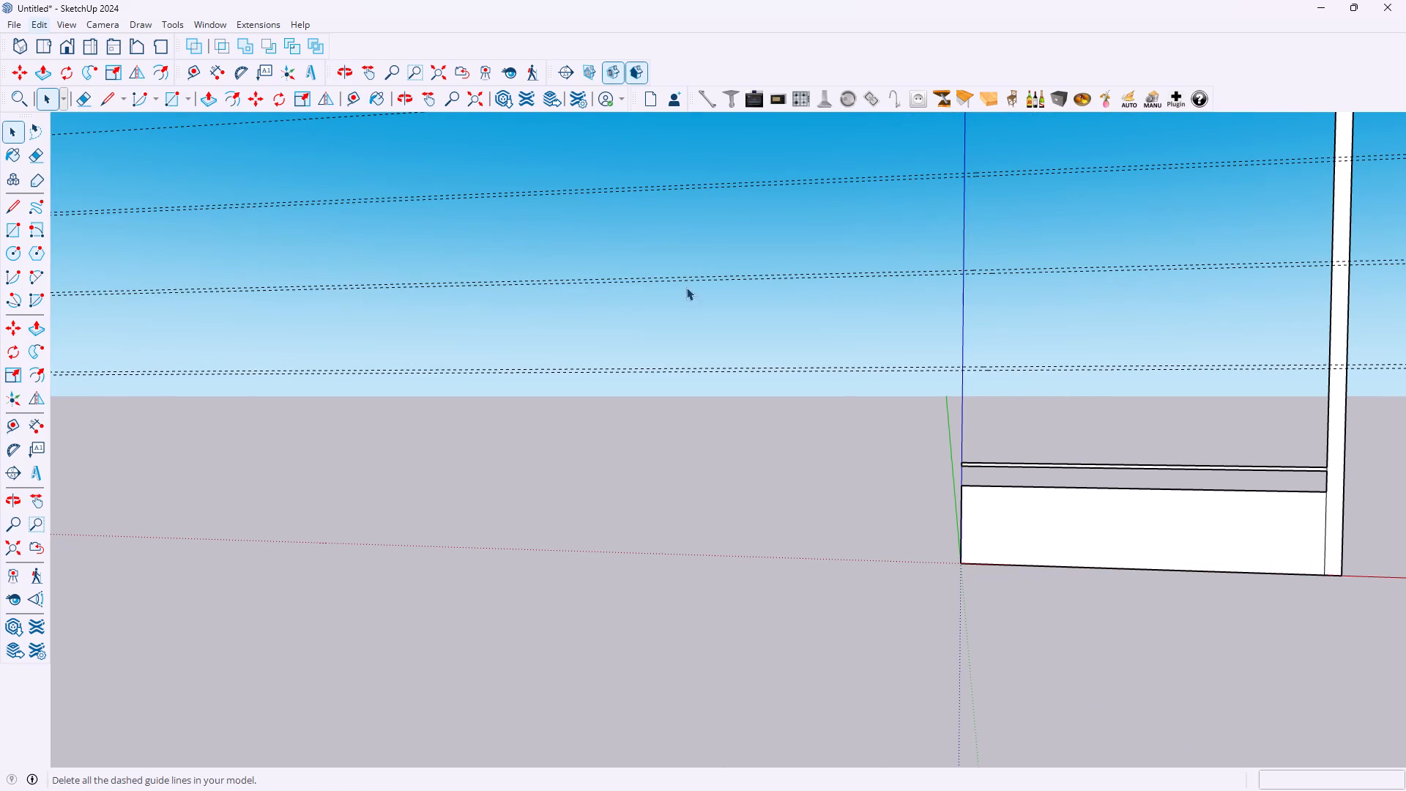
Place a horizontal guide 18.79 inches above the top edge of the thin board.
{"action": "scroll", "coordinate": [1220, 275], "scroll_direction": "down", "scroll_amount": 5}
{"action": "scroll", "coordinate": [1405, 249], "scroll_direction": "down", "scroll_amount": 1}
{"action": "scroll", "coordinate": [1399, 247], "scroll_direction": "up", "scroll_amount": 8}
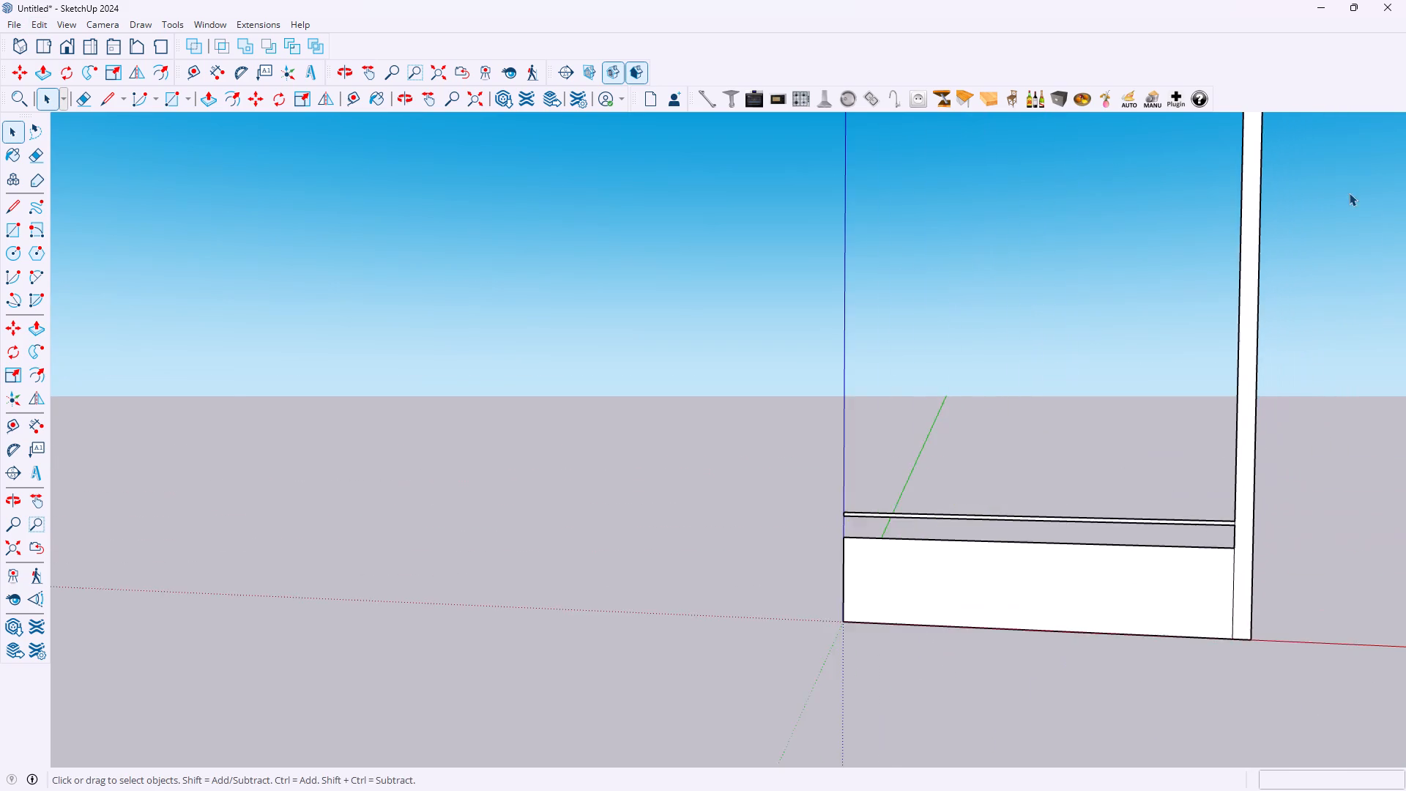
{"action": "scroll", "coordinate": [1349, 193], "scroll_direction": "up", "scroll_amount": 2}
{"action": "scroll", "coordinate": [760, 585], "scroll_direction": "up", "scroll_amount": 7}
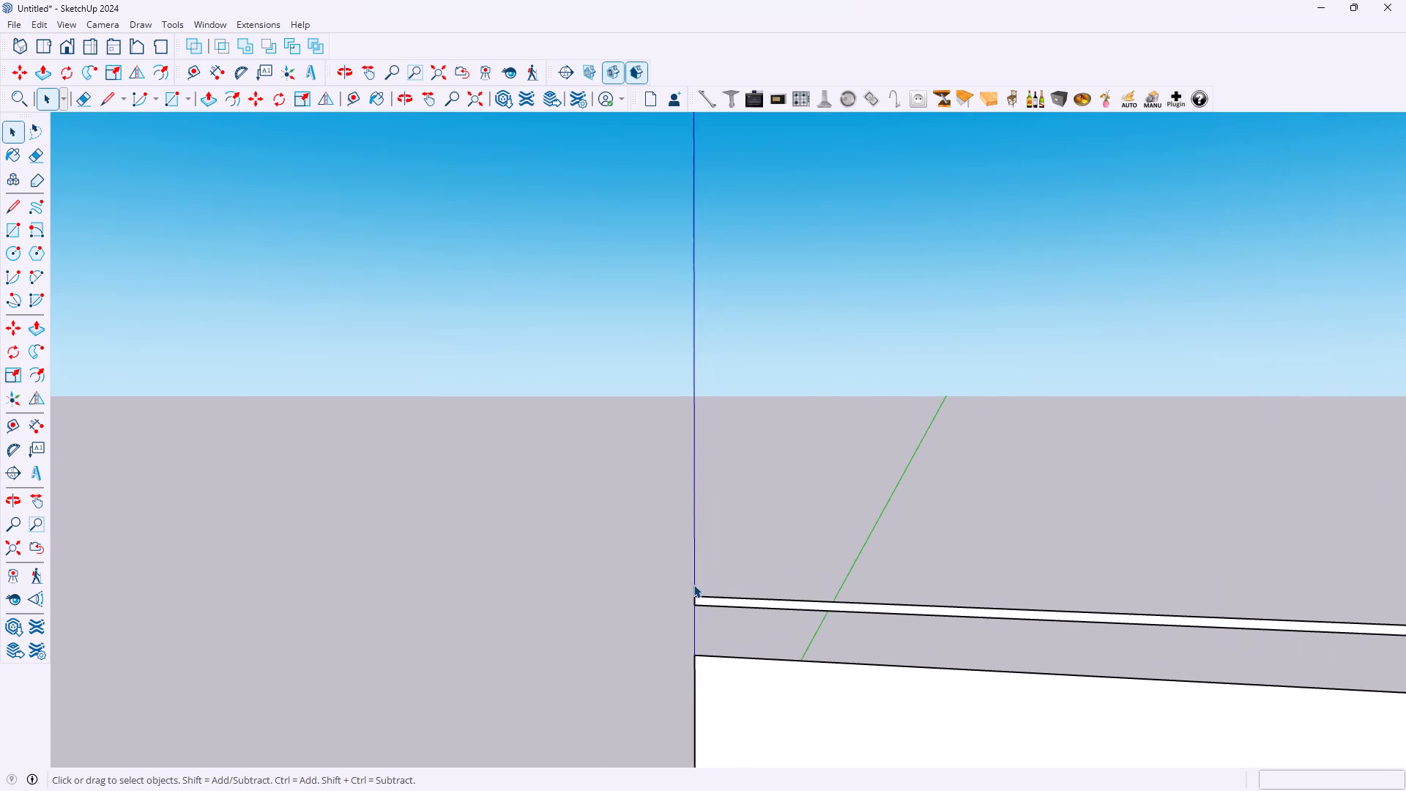
{"action": "key", "text": "t"}
{"action": "left_click", "coordinate": [745, 598]}
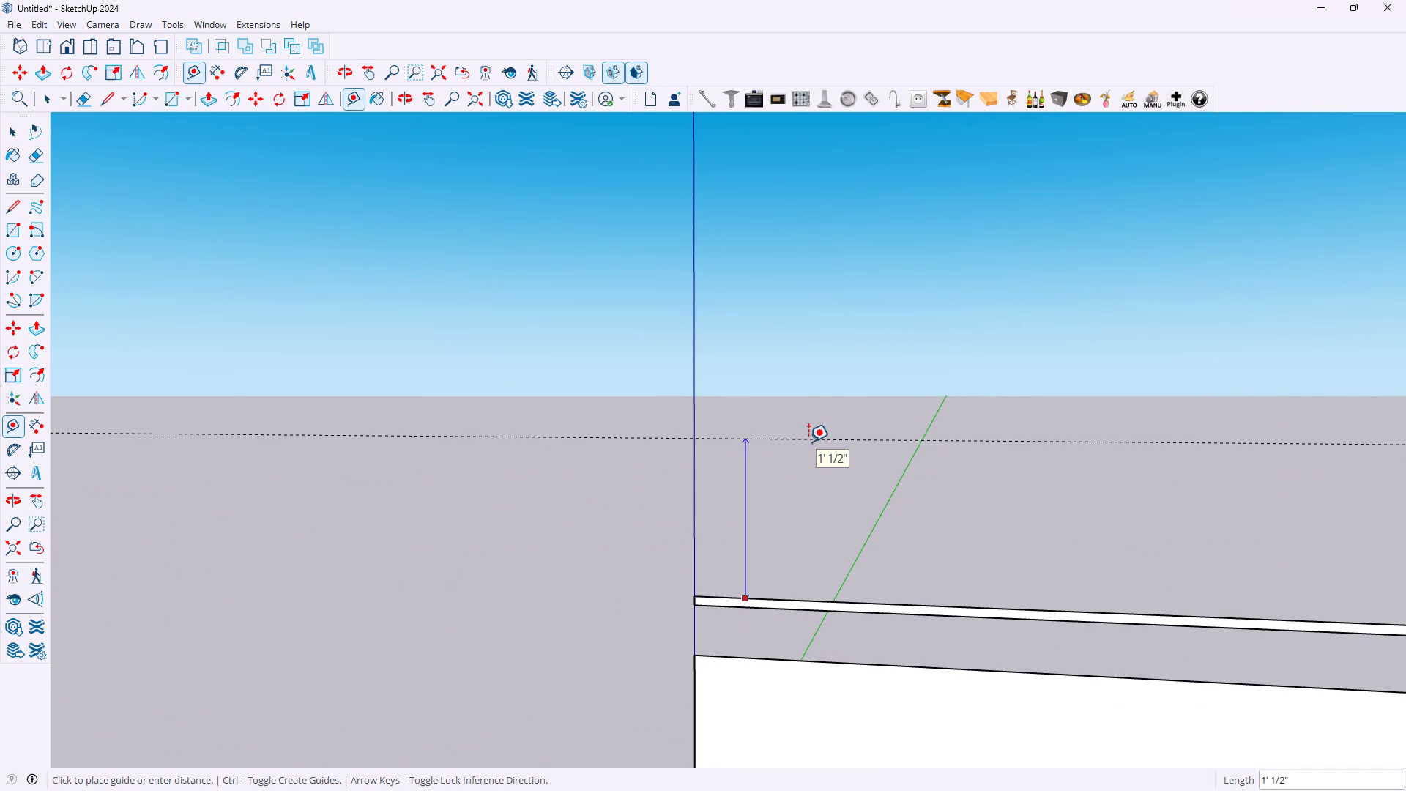
{"action": "type", "text": "18.79"}
{"action": "key", "text": "Return"}
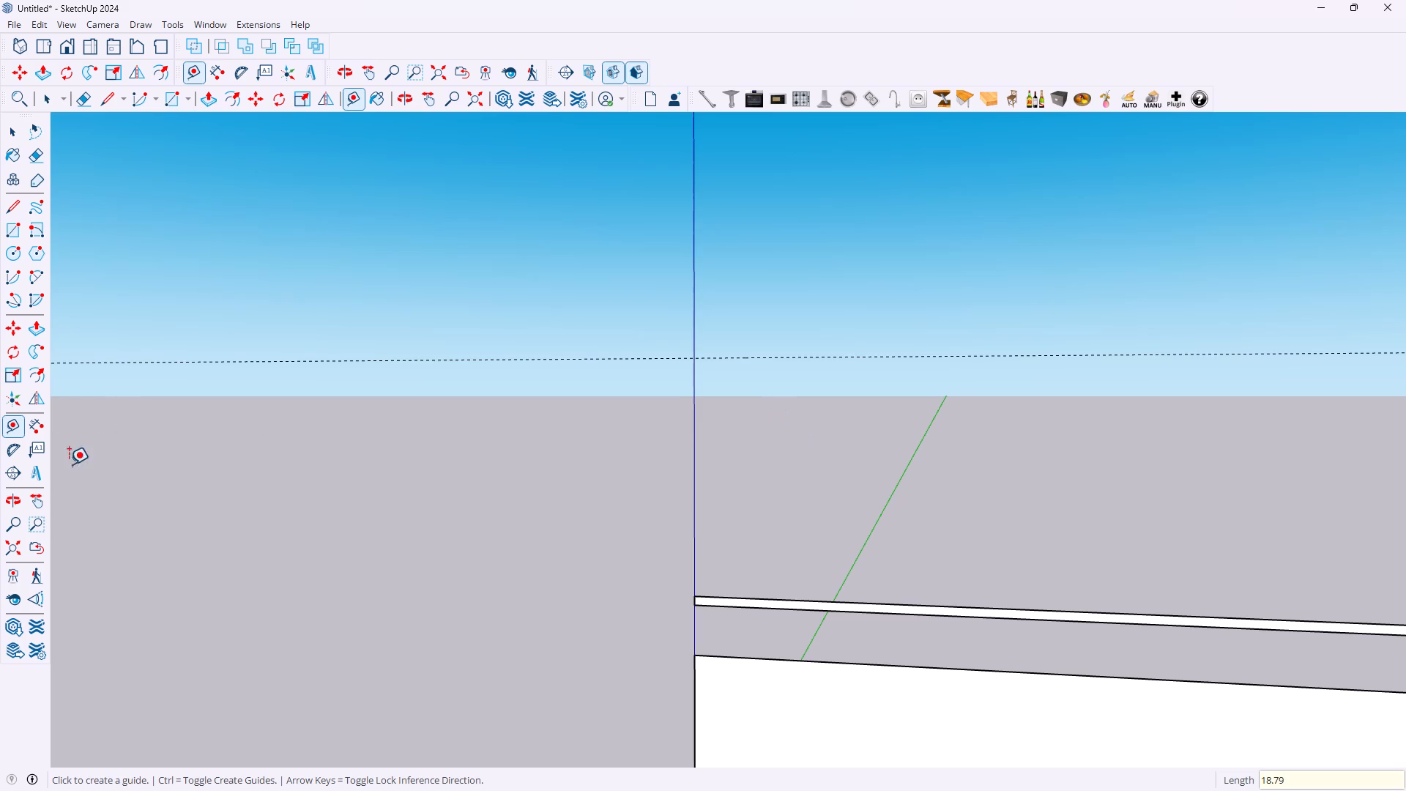
Measure the vertical distance between the thin board's top edge and the new guide line.
{"action": "left_click", "coordinate": [36, 425]}
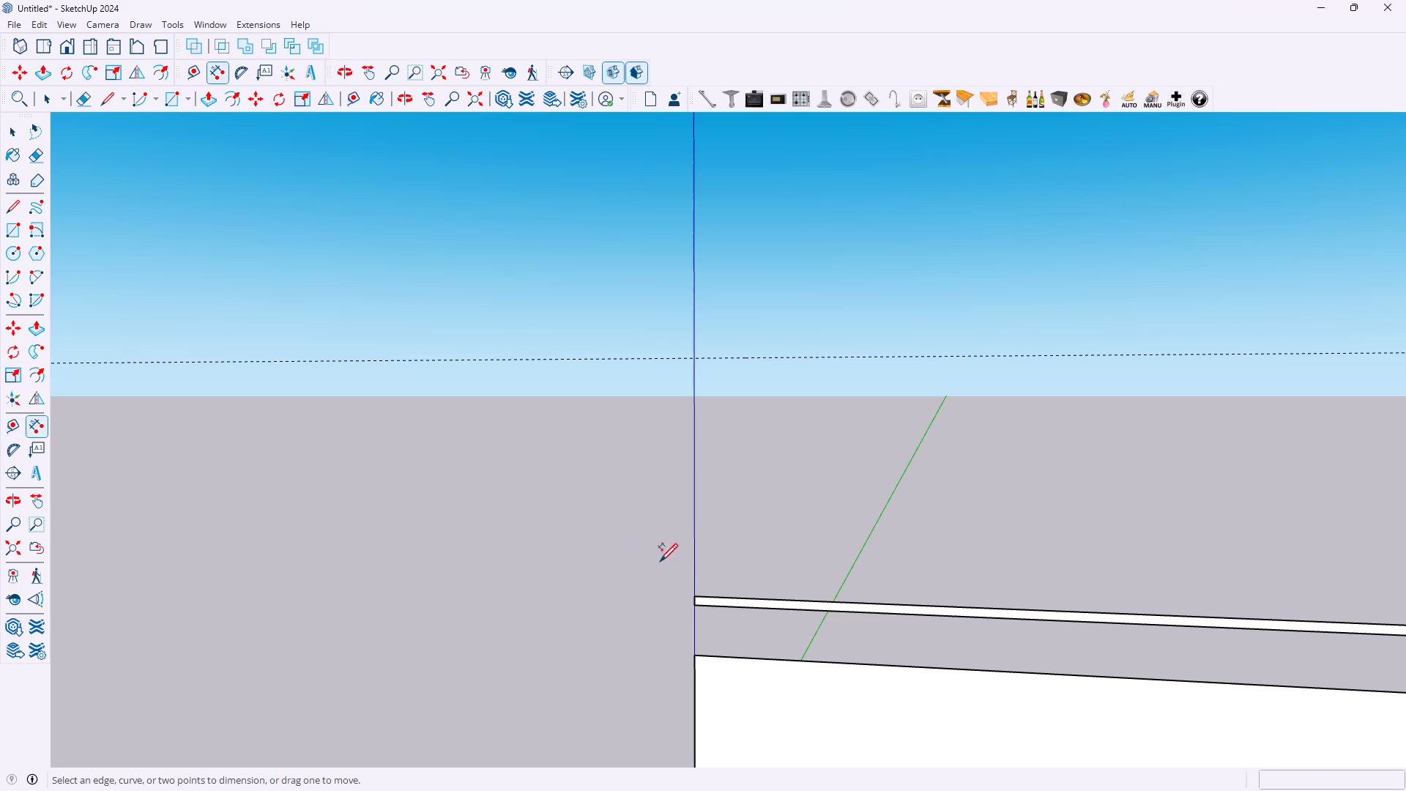
{"action": "left_click", "coordinate": [696, 594]}
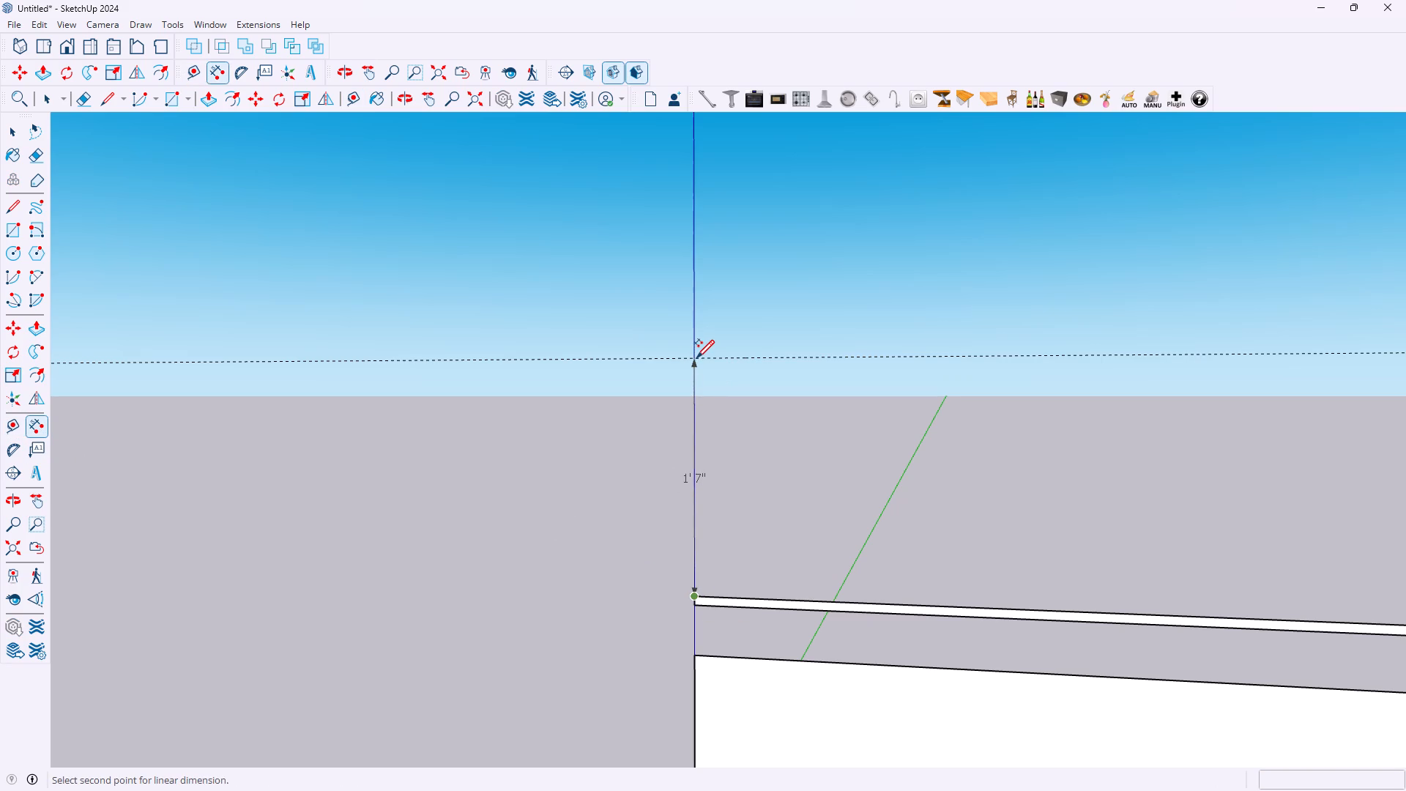
{"action": "middle_click_drag", "start_coordinate": [696, 357], "coordinate": [825, 356]}
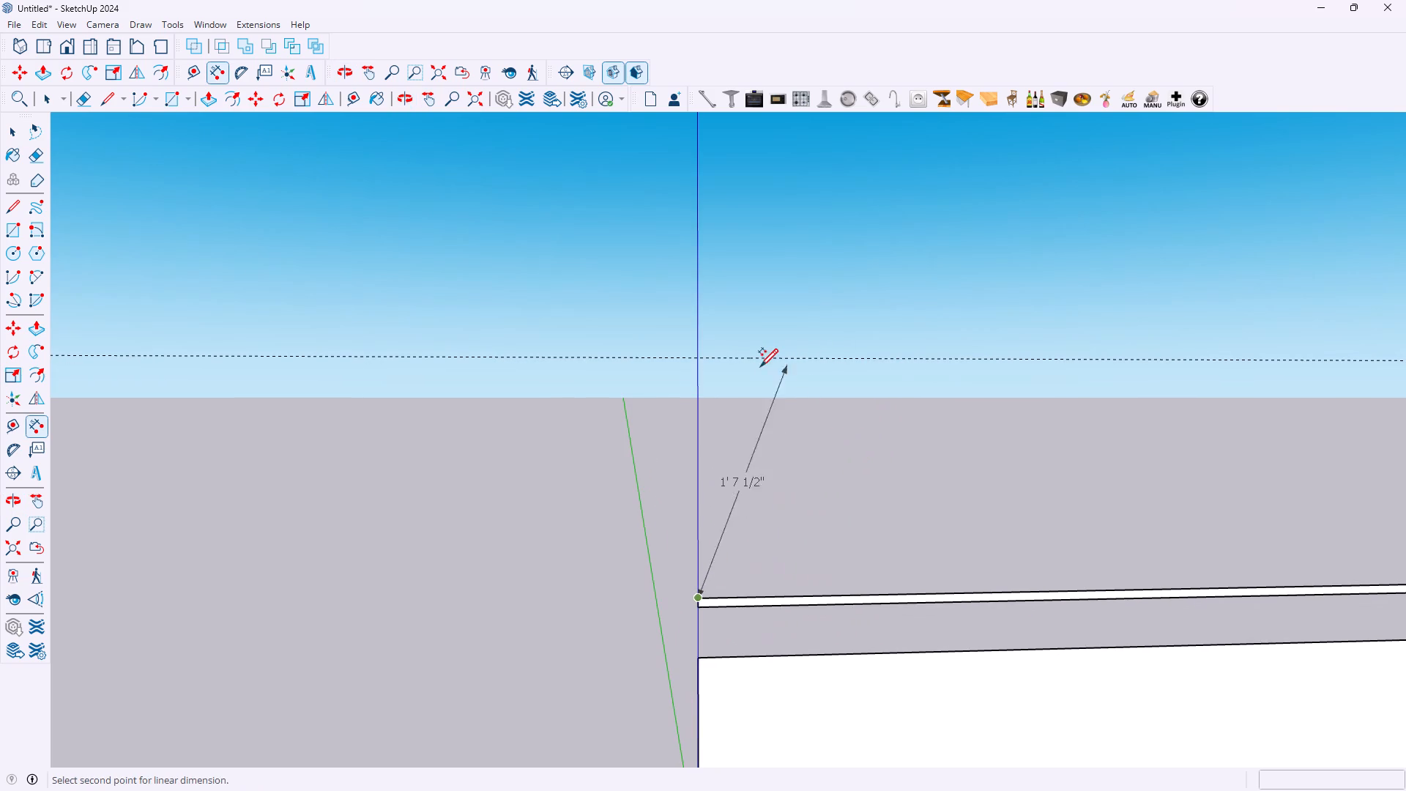
{"action": "scroll", "coordinate": [759, 363], "scroll_direction": "up", "scroll_amount": 3}
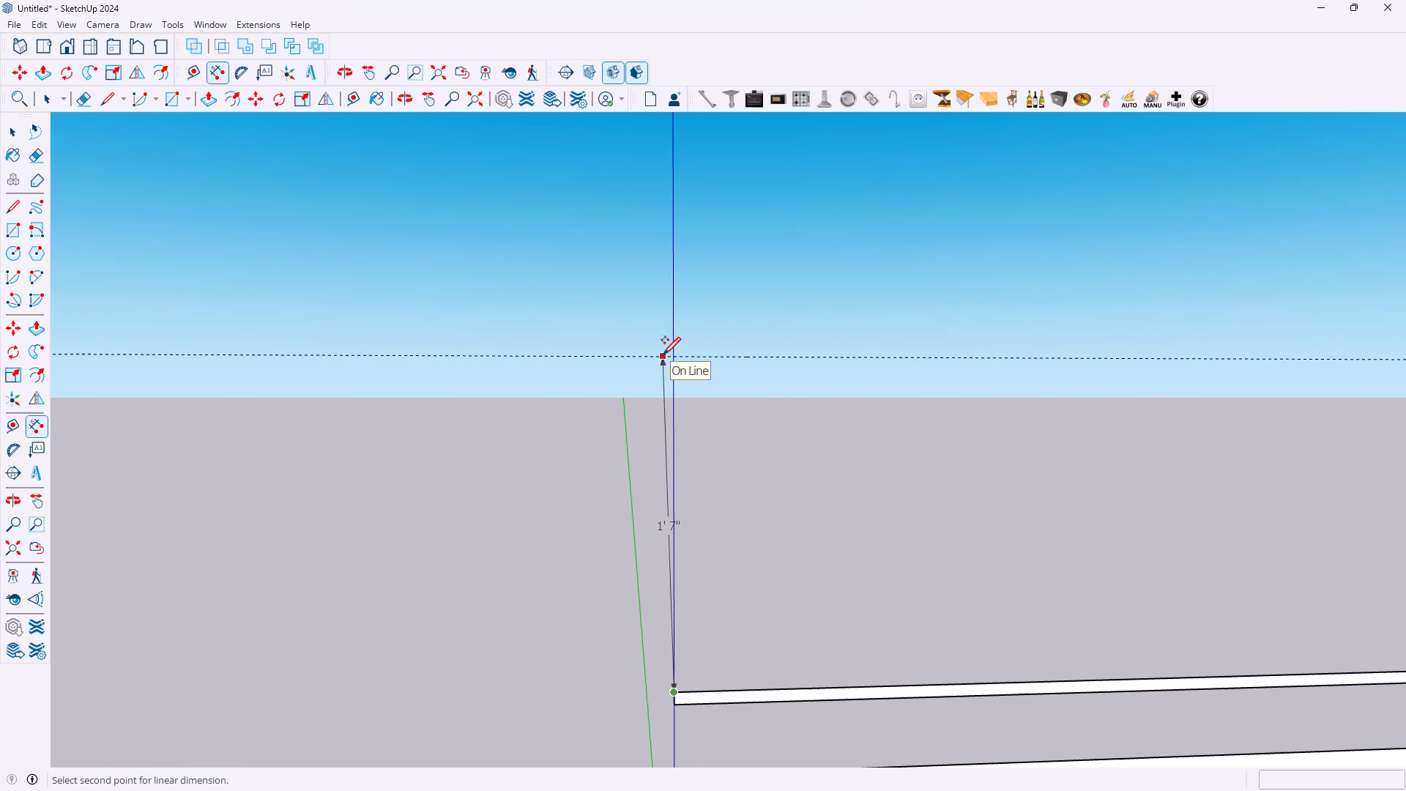
{"action": "key", "text": "space"}
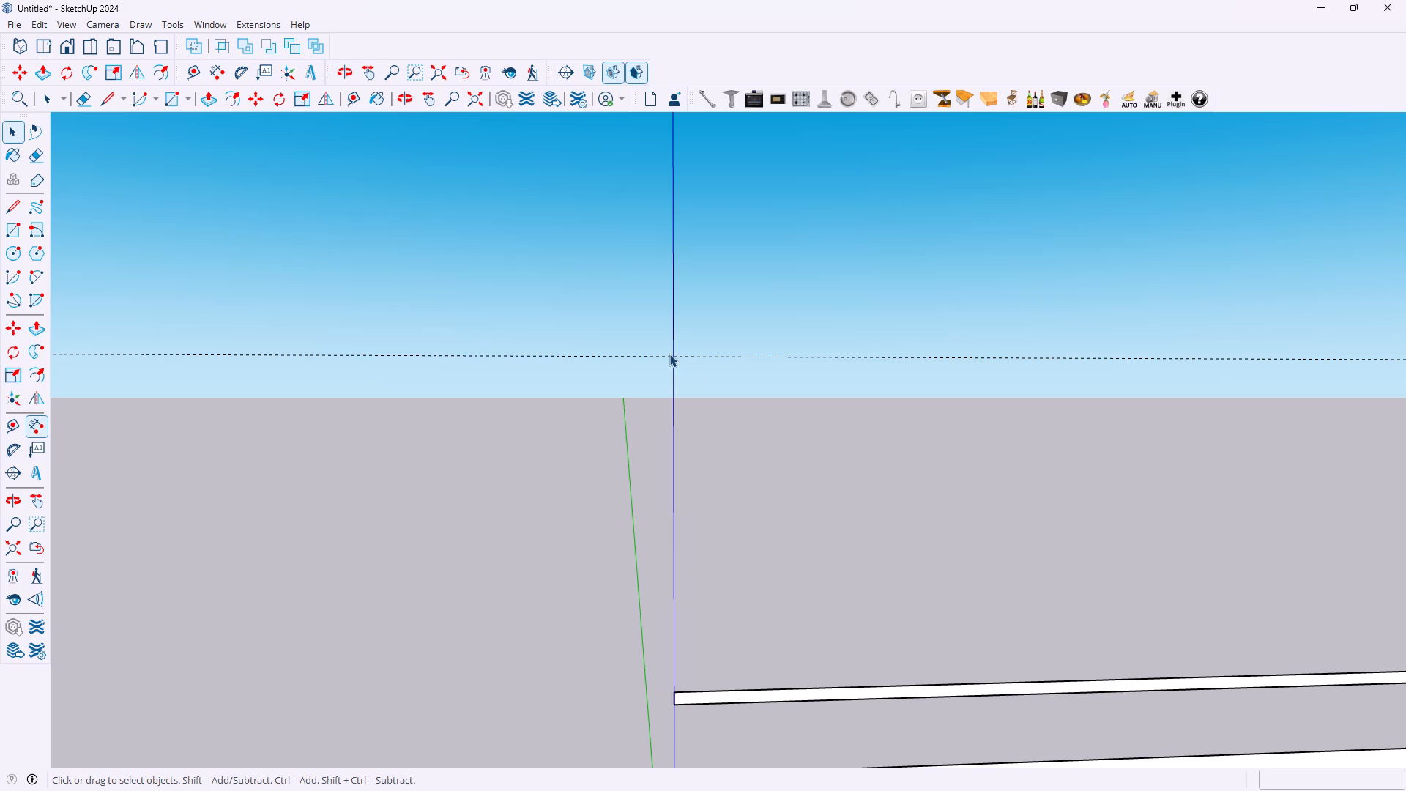
{"action": "left_click", "coordinate": [33, 419]}
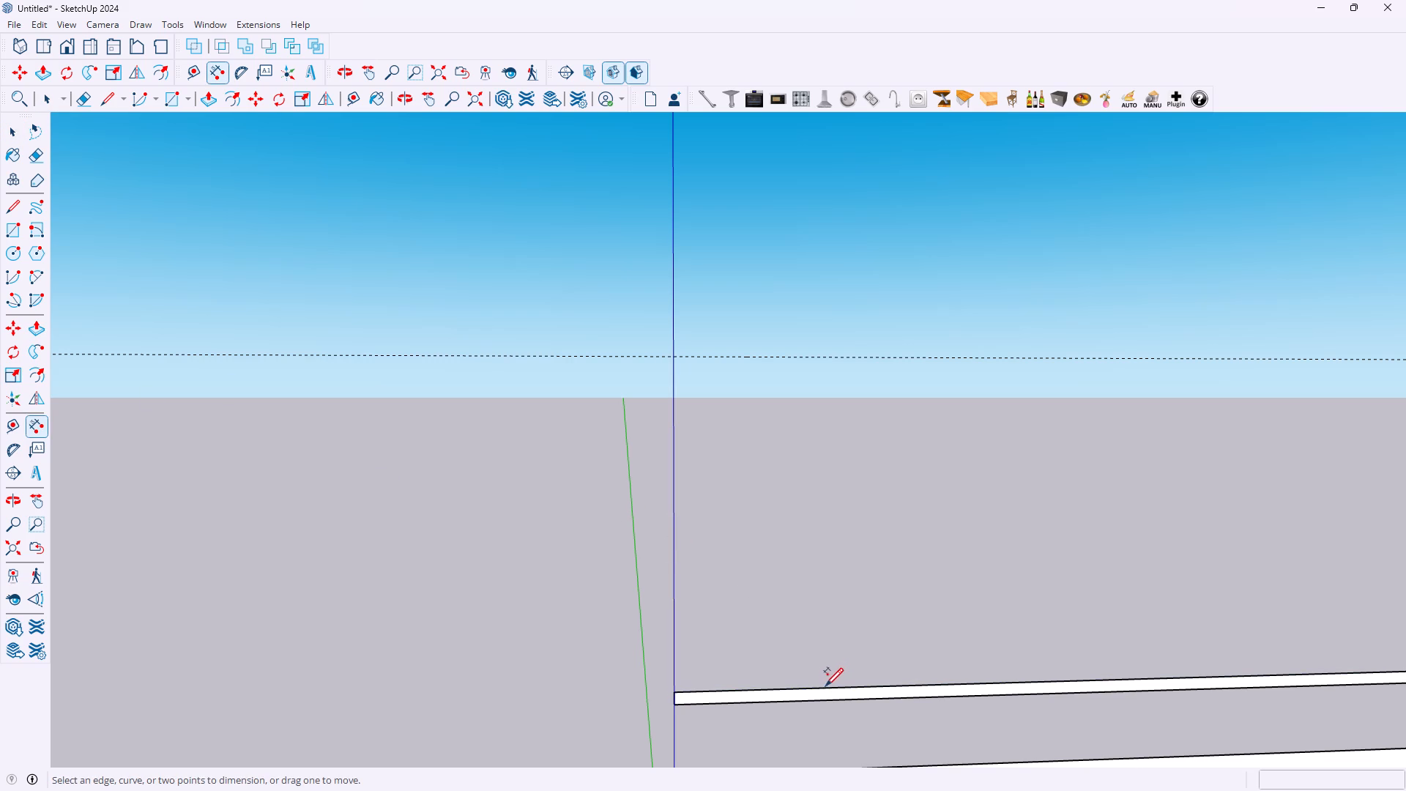
{"action": "left_click", "coordinate": [810, 355]}
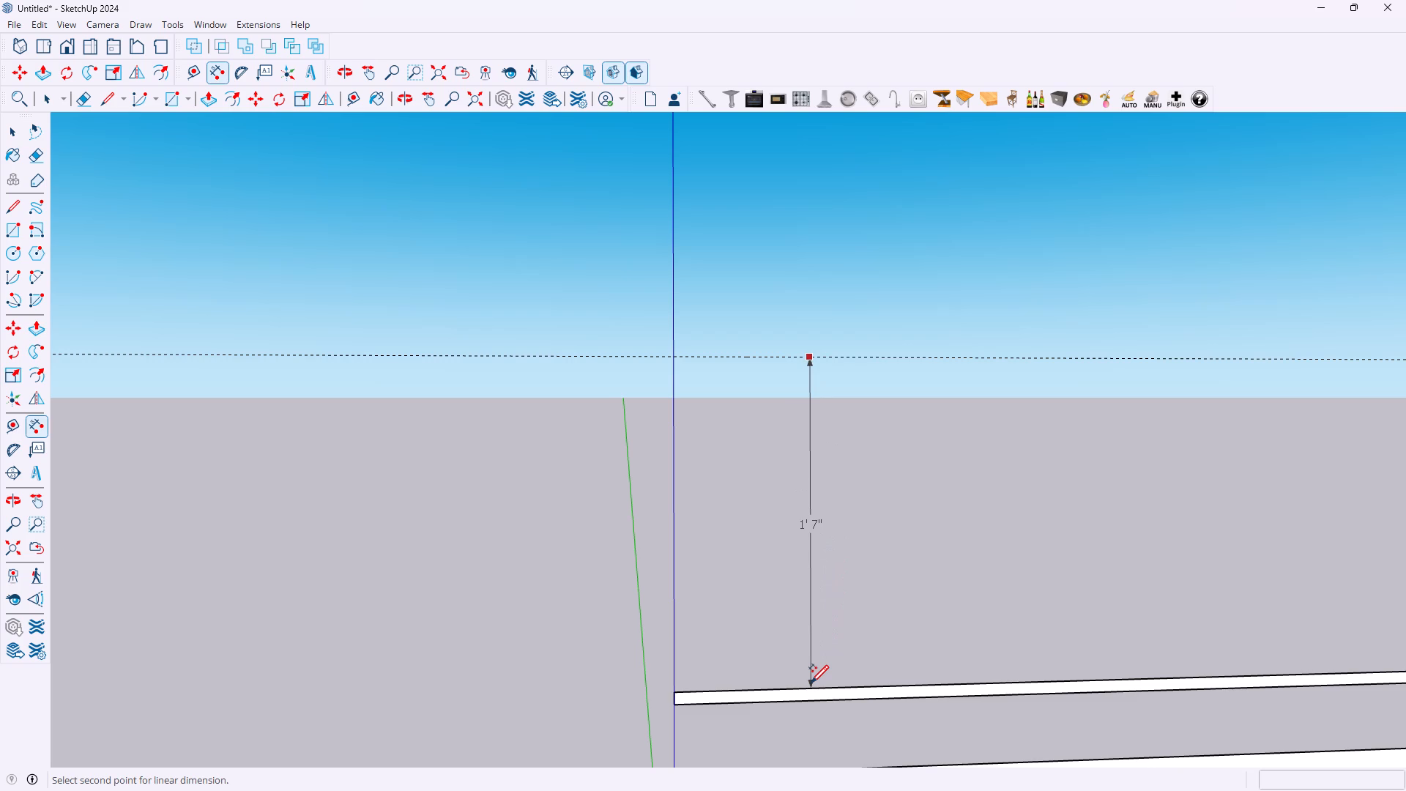
{"action": "scroll", "coordinate": [811, 682], "scroll_direction": "up", "scroll_amount": 7}
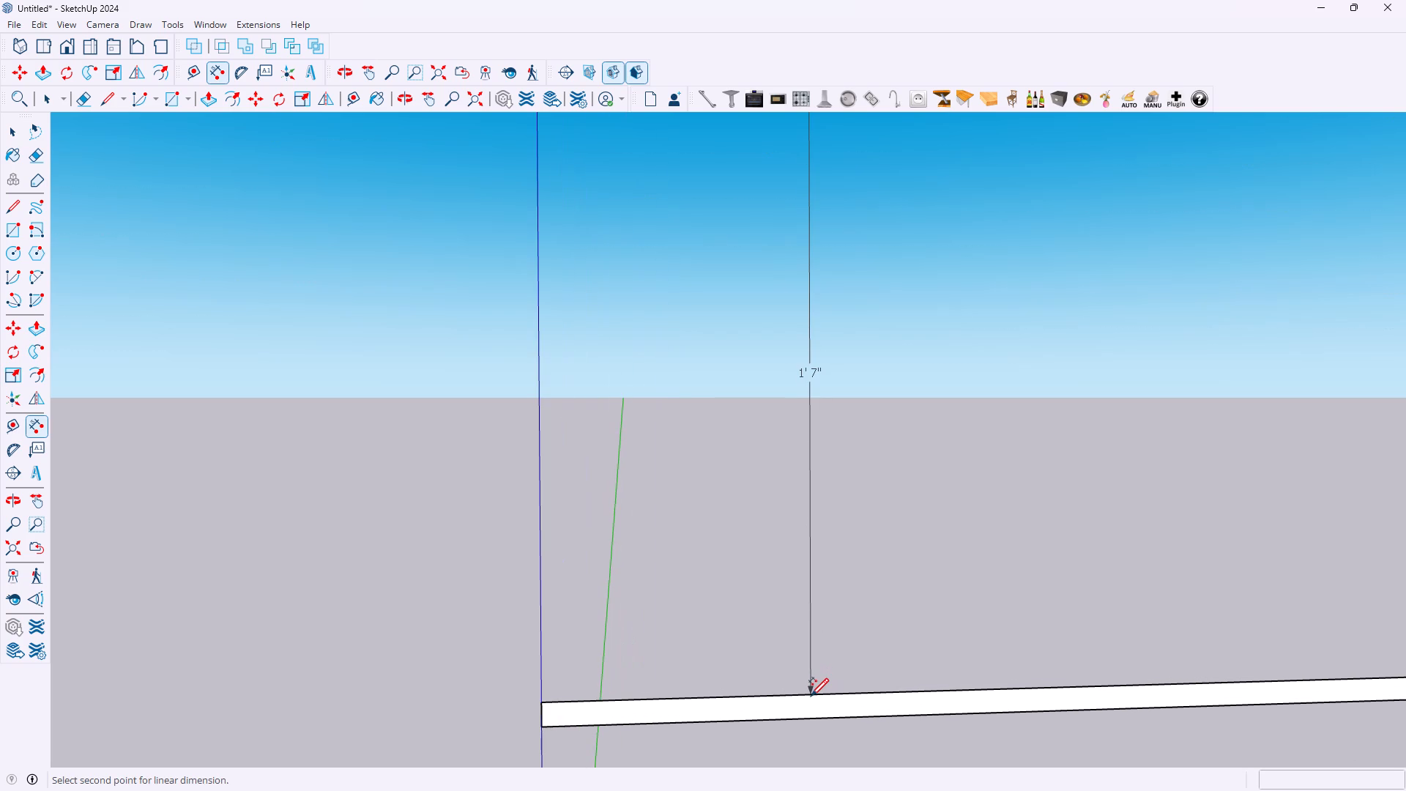
{"action": "key", "text": "space"}
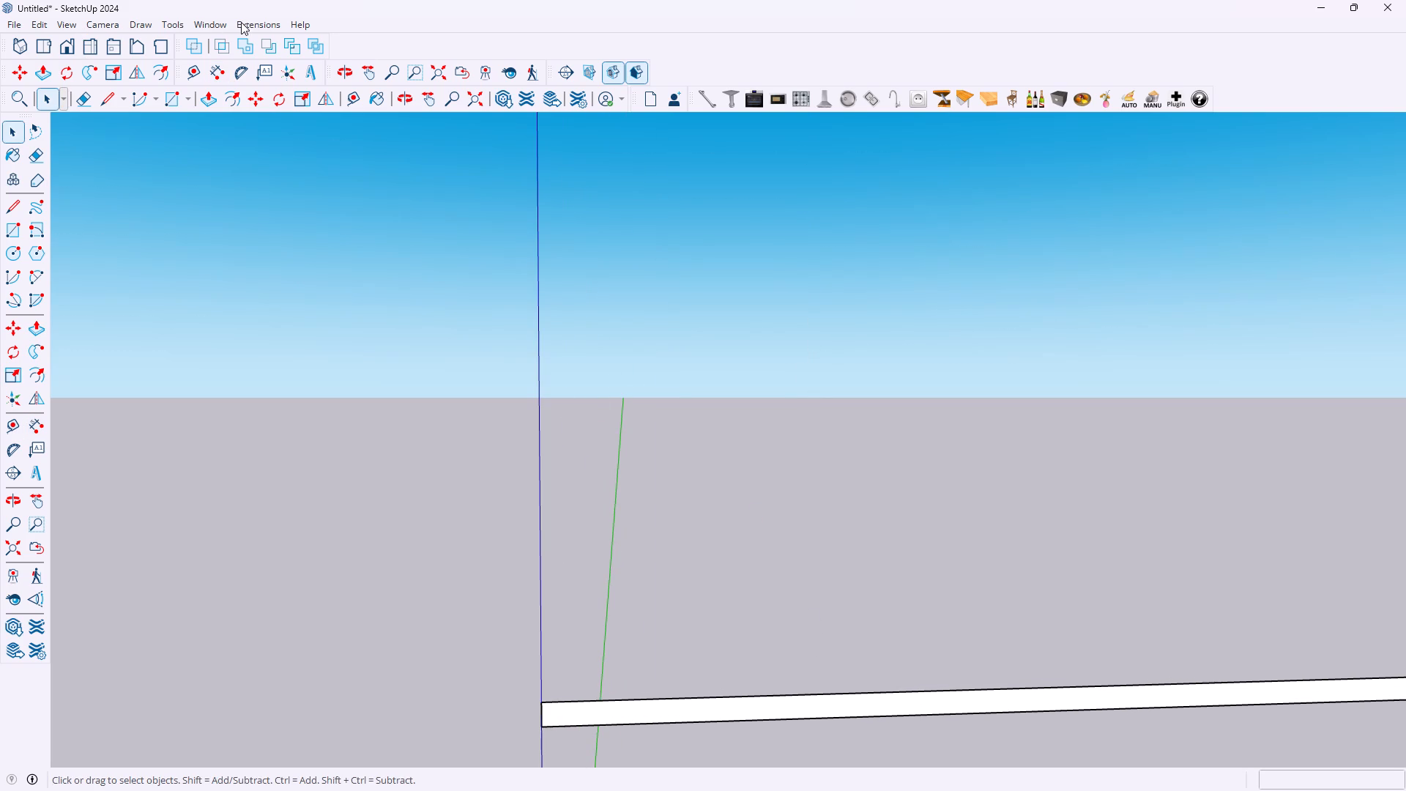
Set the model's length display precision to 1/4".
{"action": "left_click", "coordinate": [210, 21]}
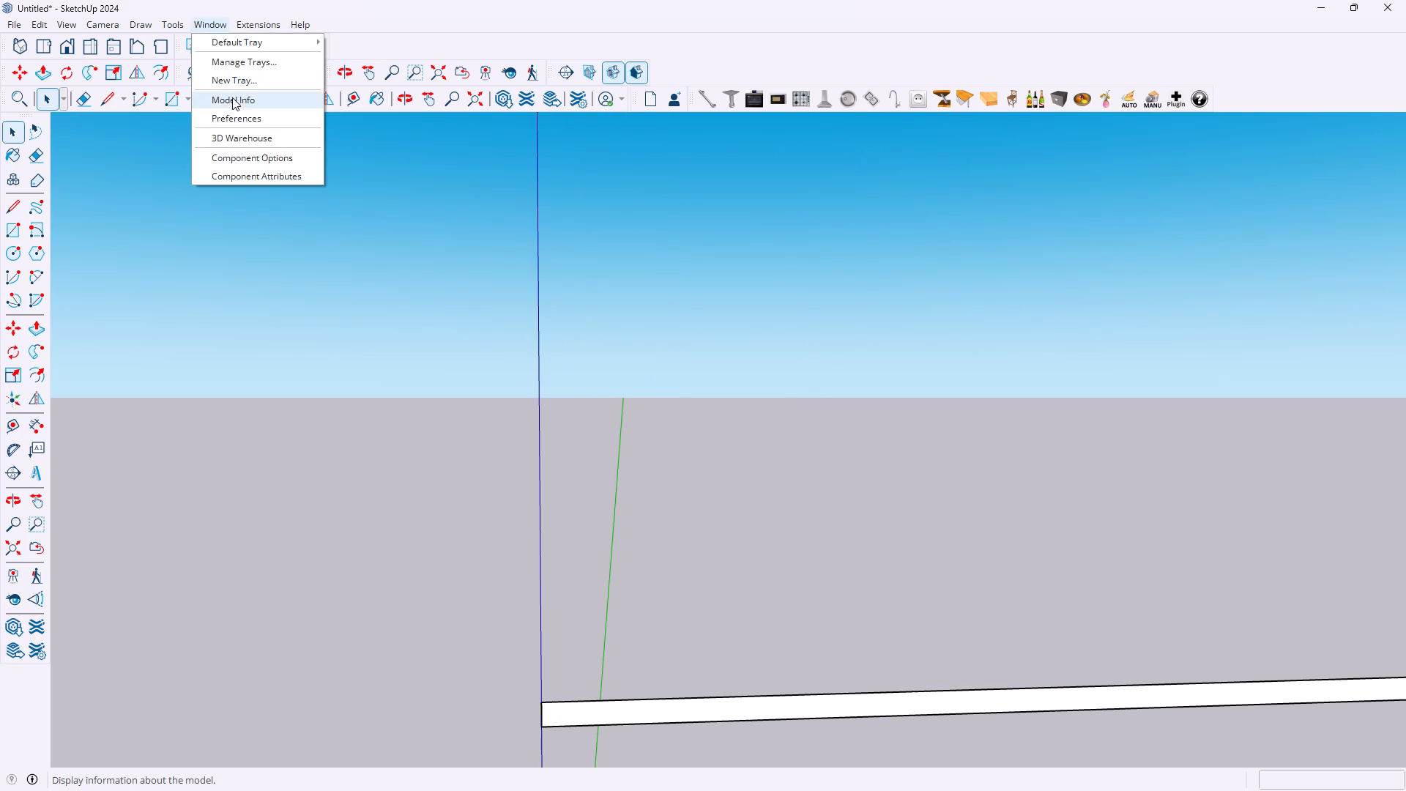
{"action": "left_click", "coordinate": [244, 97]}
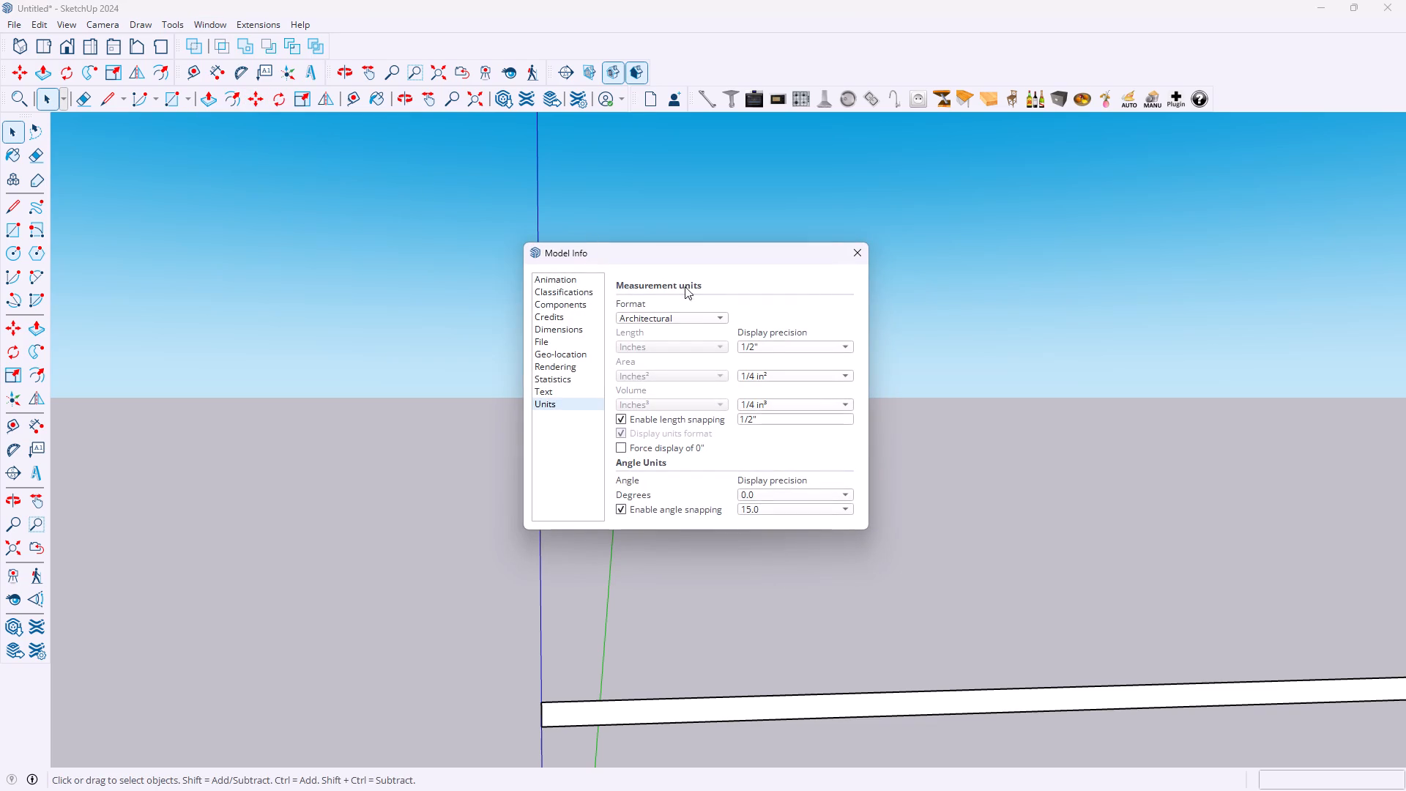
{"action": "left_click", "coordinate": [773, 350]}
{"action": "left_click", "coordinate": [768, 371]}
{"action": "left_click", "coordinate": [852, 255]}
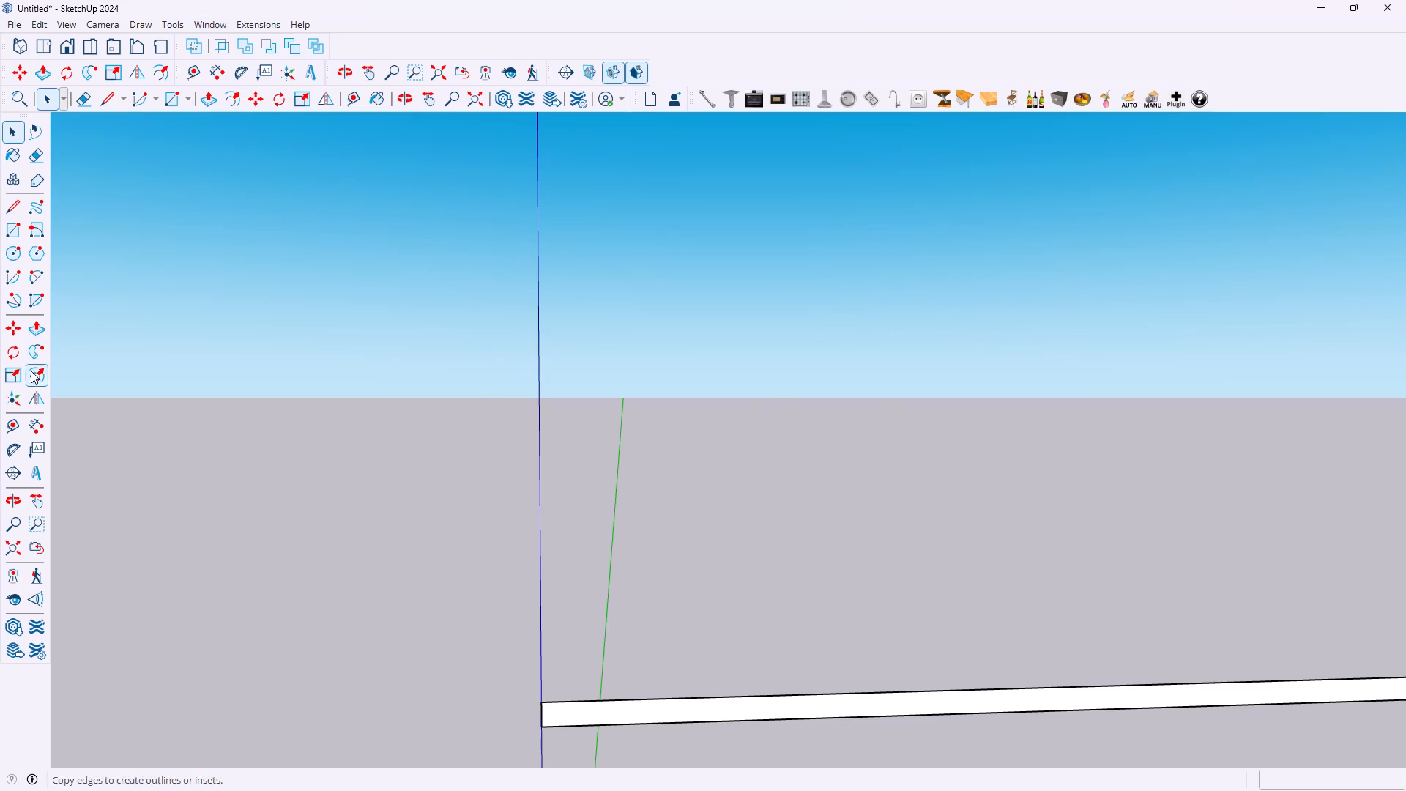
Measure the distance from the guide line down to the thin board's top edge again.
{"action": "left_click", "coordinate": [38, 426]}
{"action": "scroll", "coordinate": [754, 294], "scroll_direction": "down", "scroll_amount": 7}
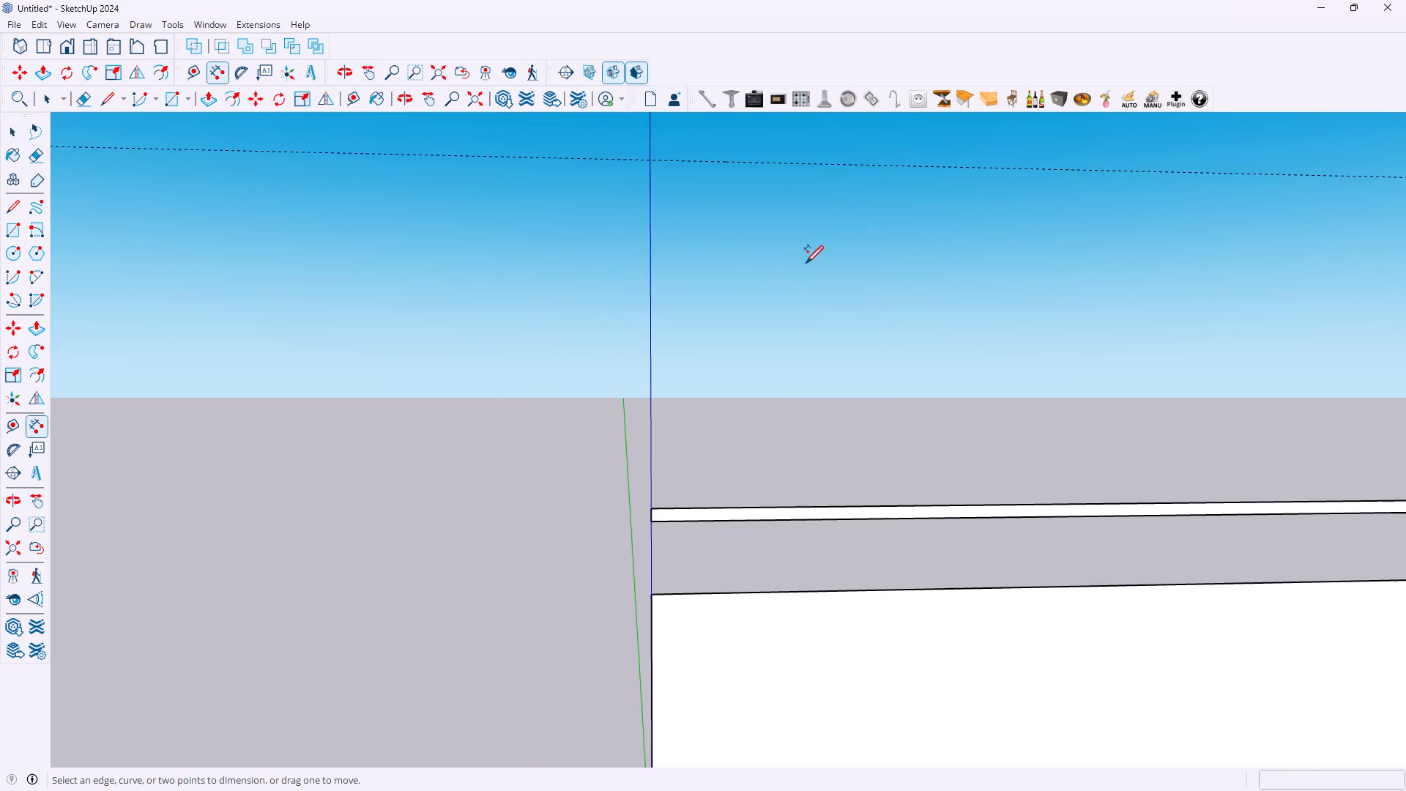
{"action": "left_click", "coordinate": [832, 177]}
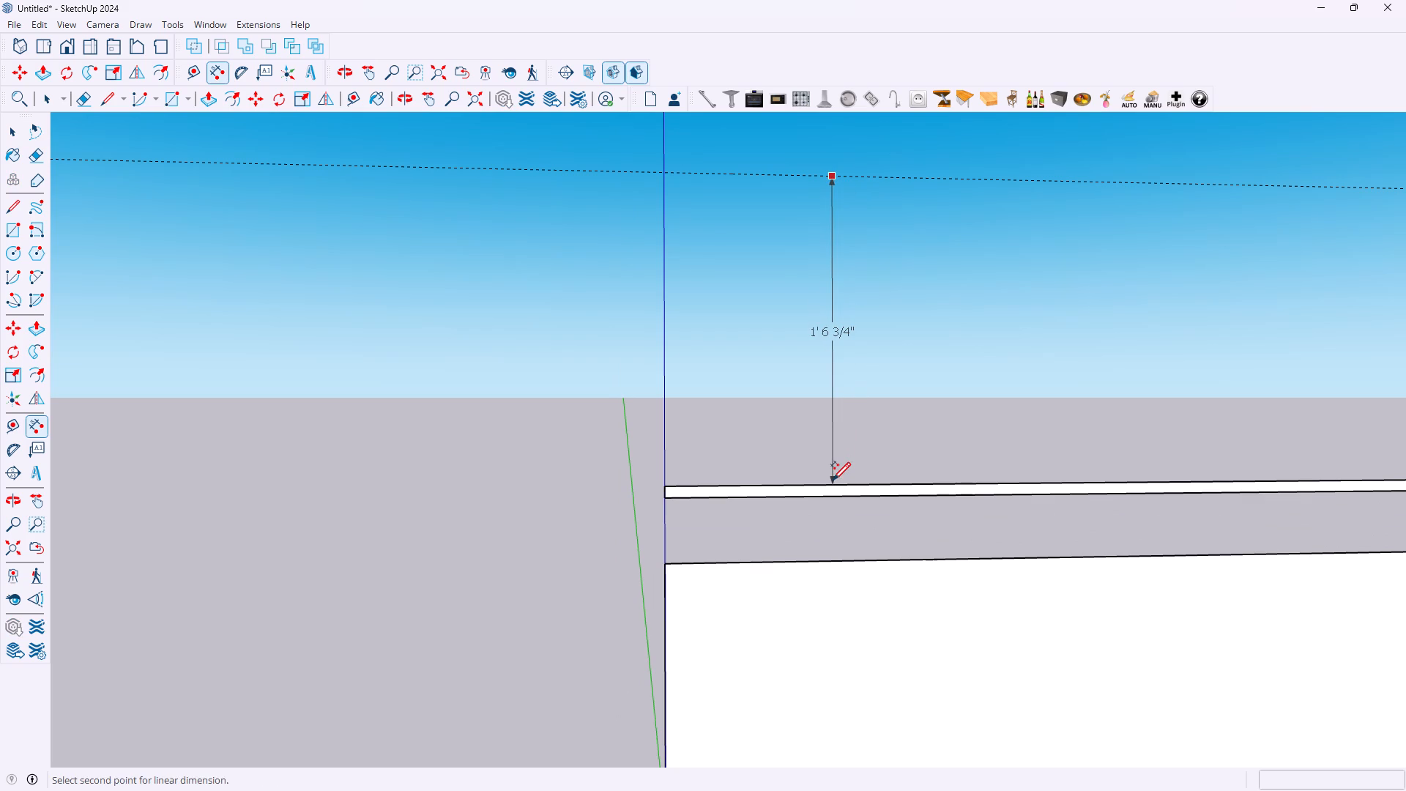
{"action": "scroll", "coordinate": [833, 482], "scroll_direction": "up", "scroll_amount": 4}
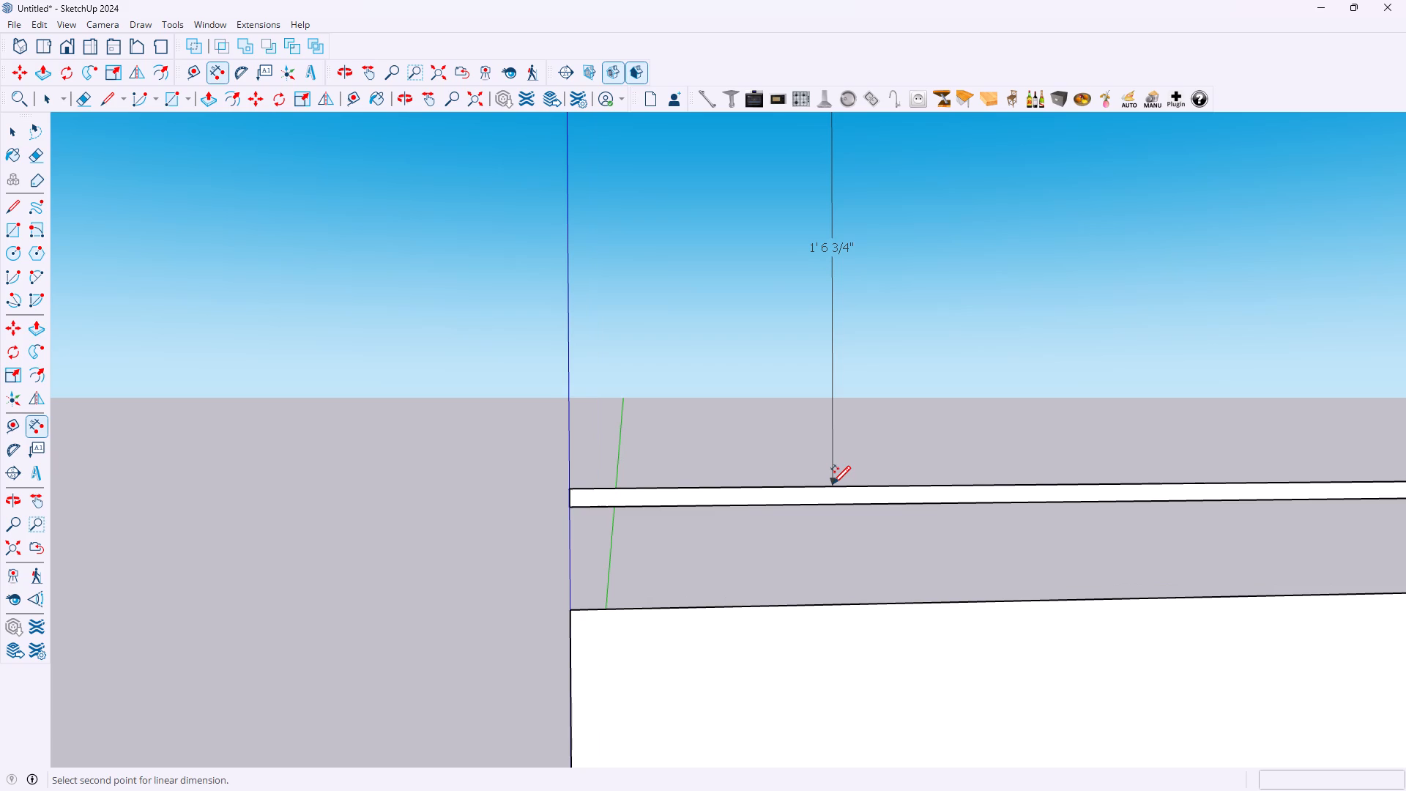
{"action": "scroll", "coordinate": [833, 483], "scroll_direction": "down", "scroll_amount": 4}
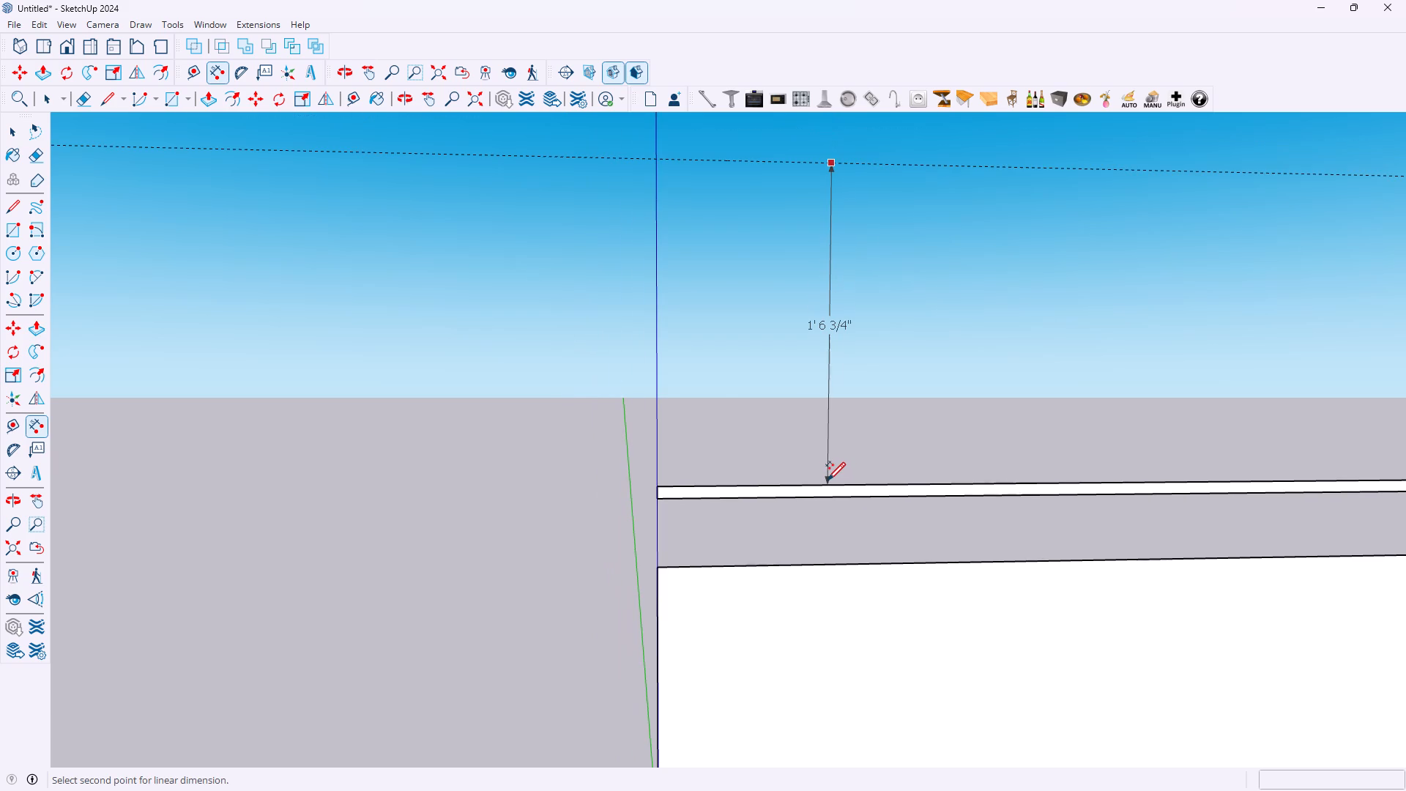
{"action": "key", "text": "space"}
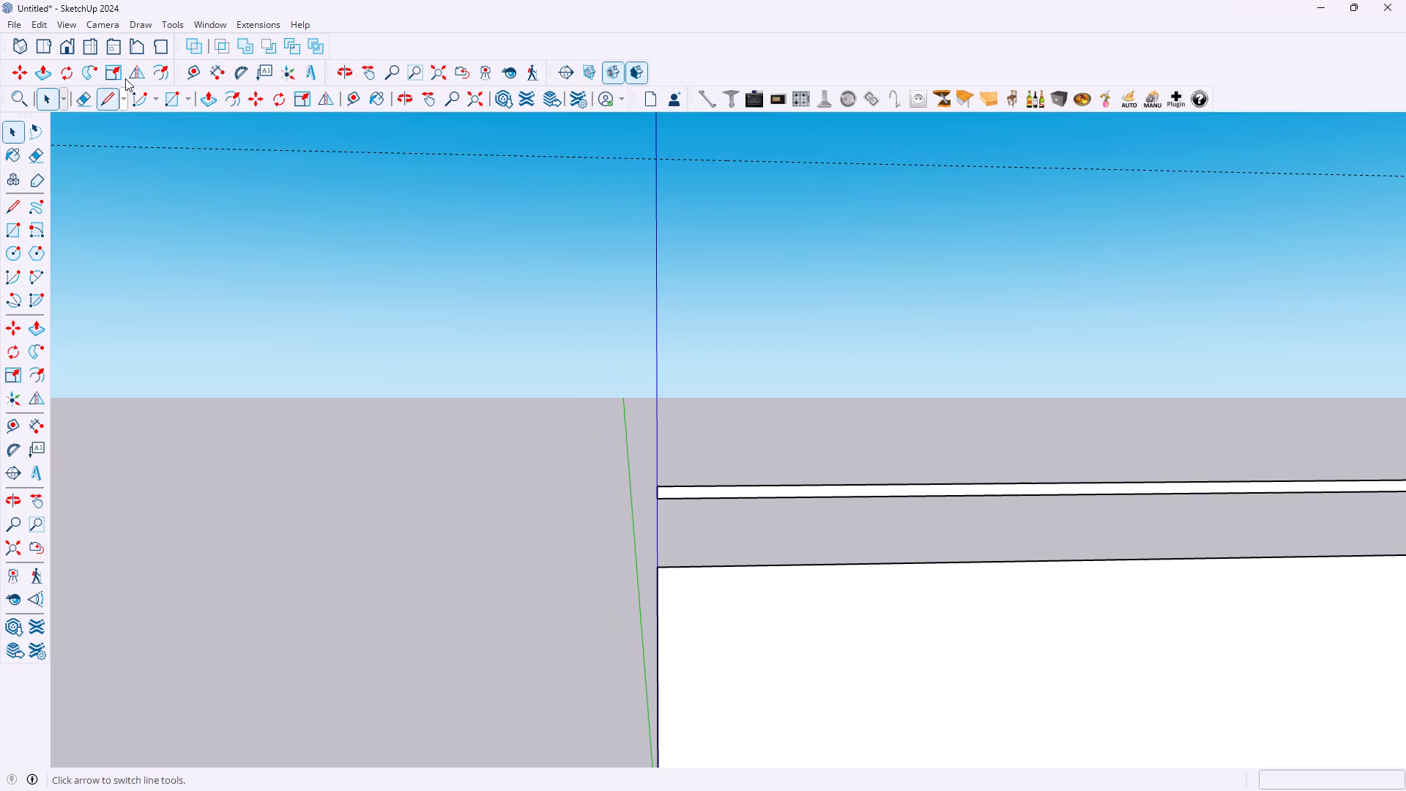
Change the model's measurement unit format to Decimal.
{"action": "left_click", "coordinate": [91, 24]}
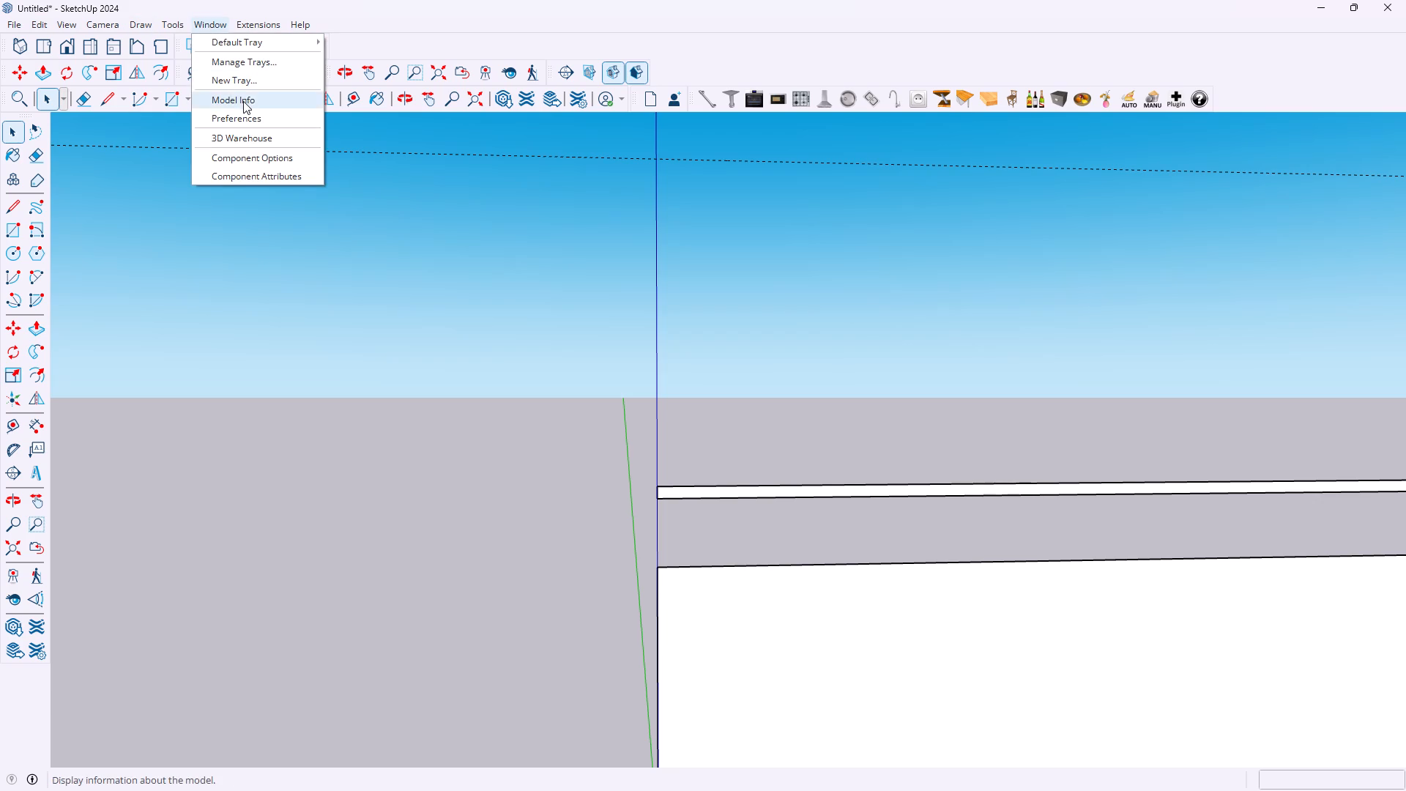
{"action": "left_click", "coordinate": [248, 98]}
{"action": "left_click", "coordinate": [687, 317]}
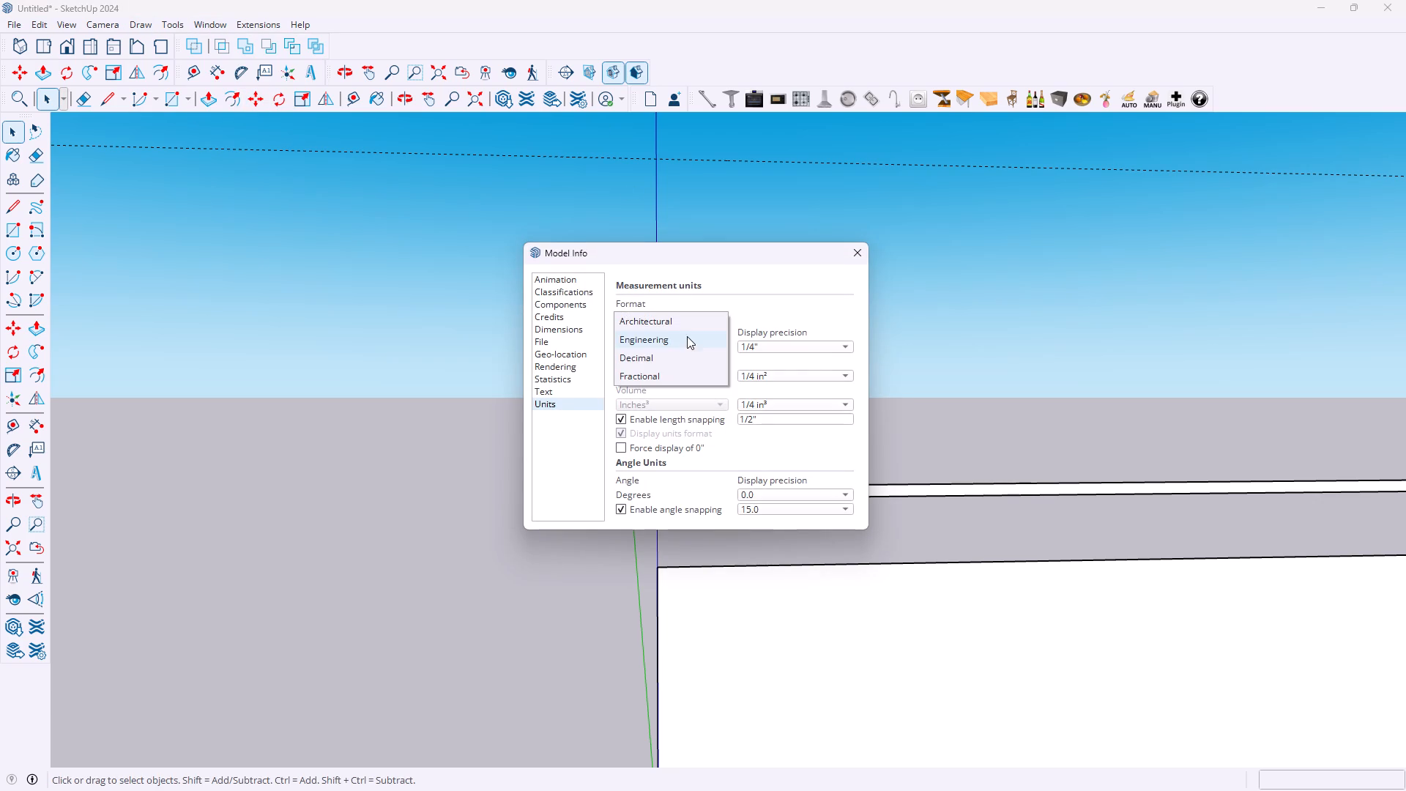
{"action": "left_click", "coordinate": [668, 362]}
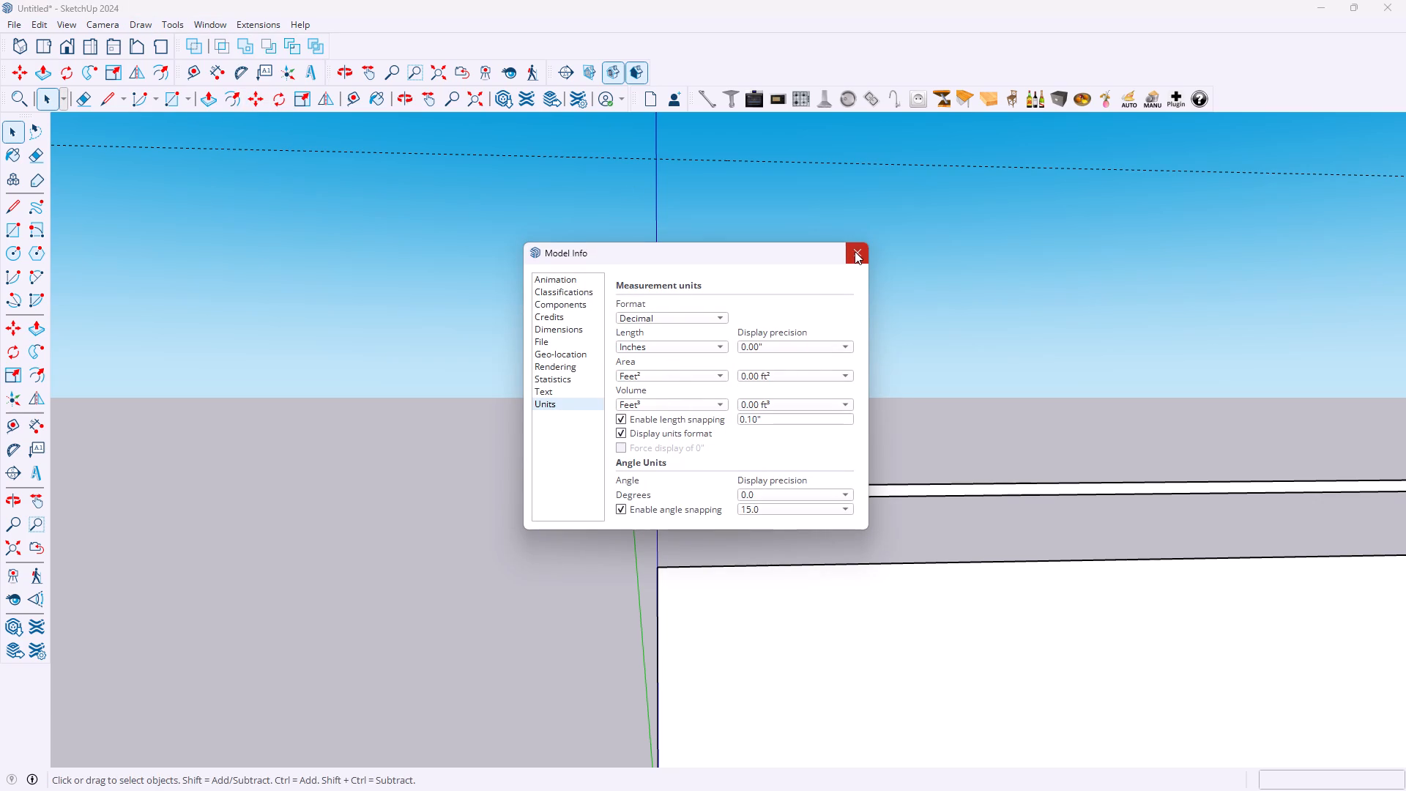
{"action": "left_click", "coordinate": [855, 250]}
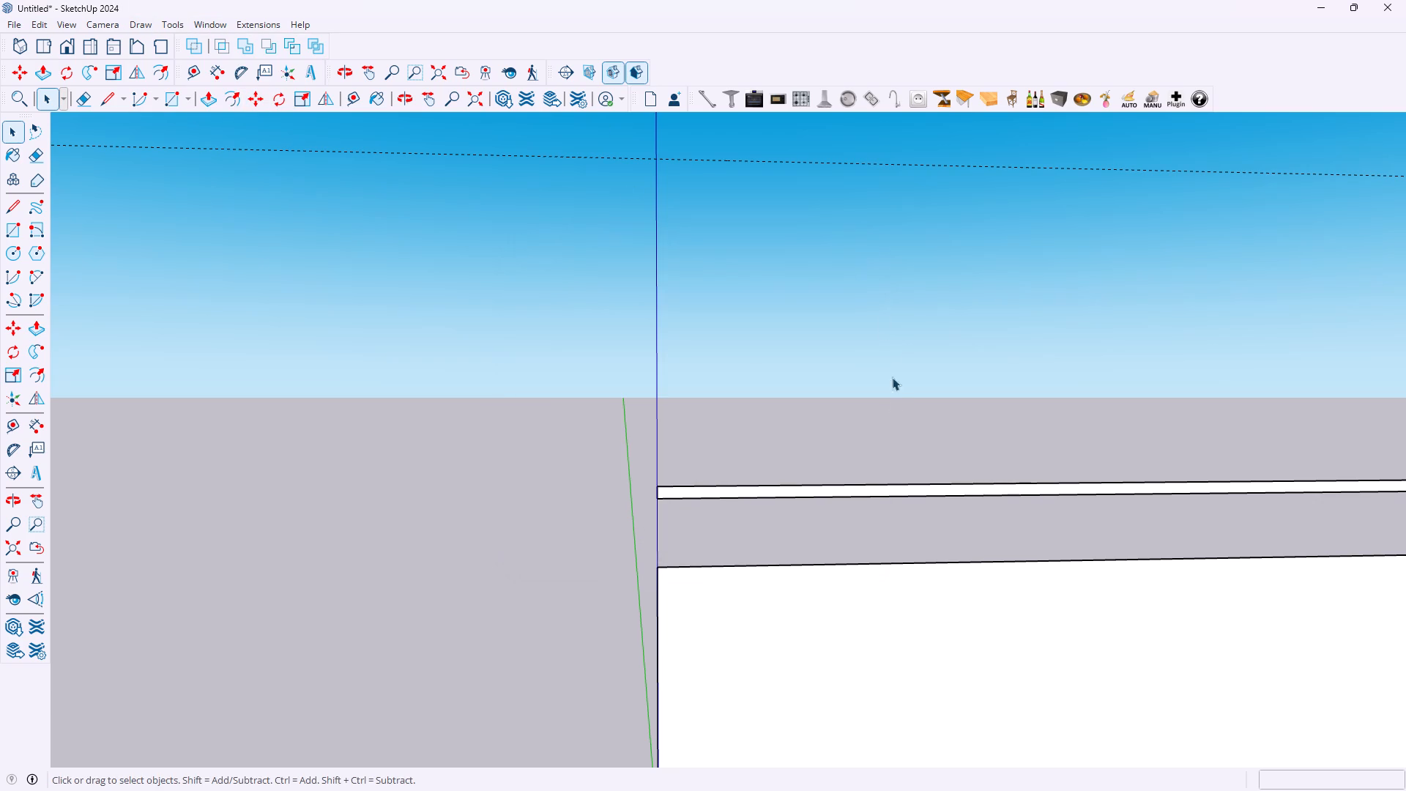
Recheck the spacing from the guide line down to the thin board's top edge in decimal units.
{"action": "left_click", "coordinate": [34, 428]}
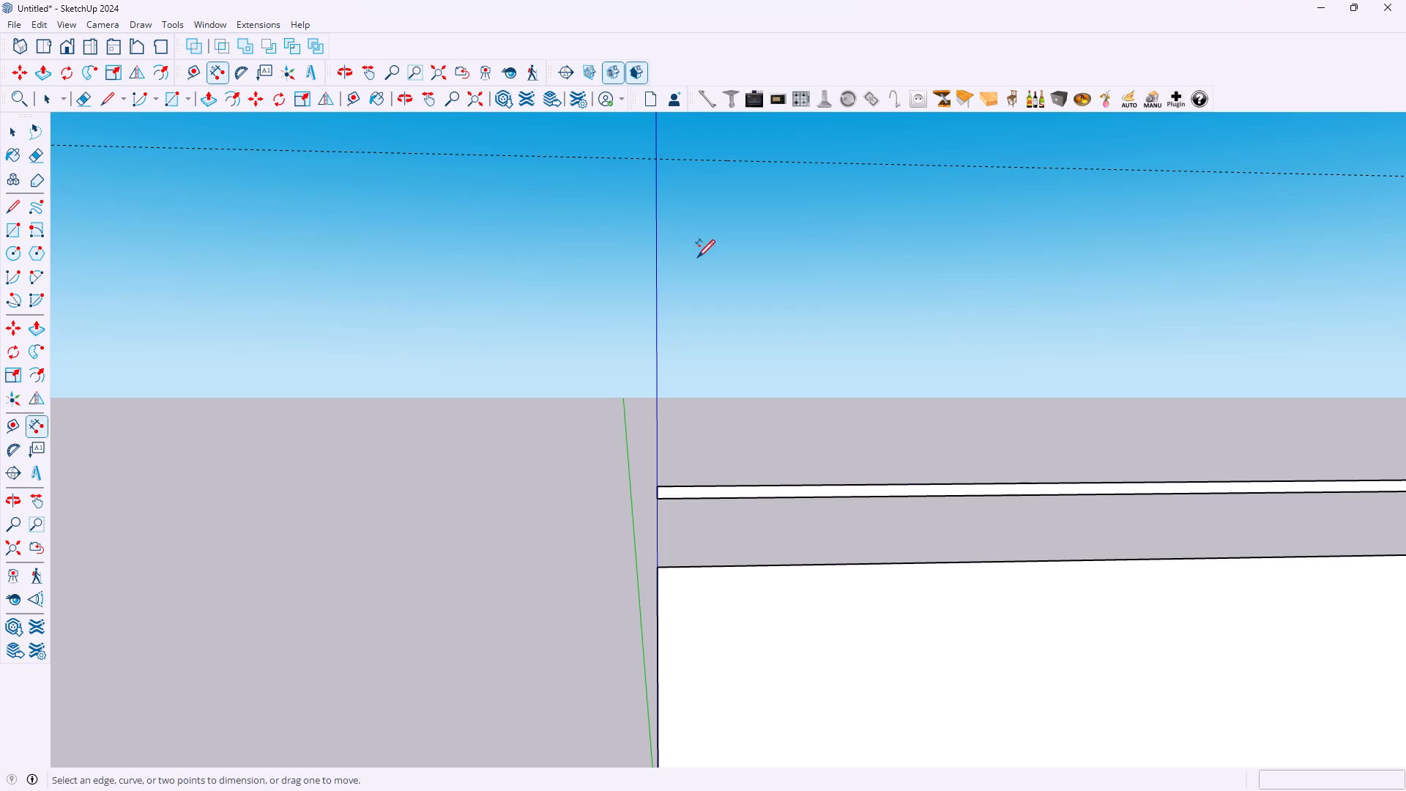
{"action": "left_click", "coordinate": [776, 162]}
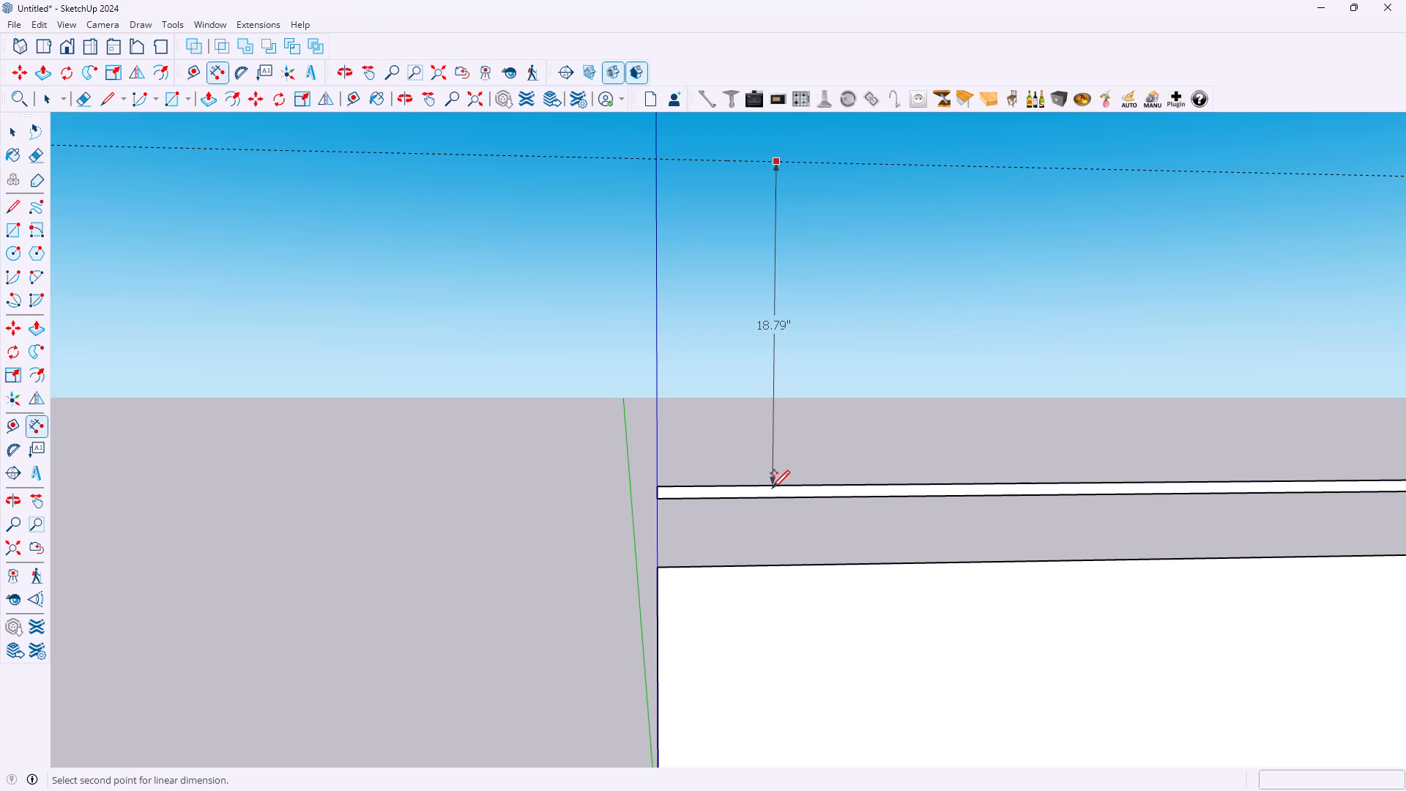
{"action": "key", "text": "space"}
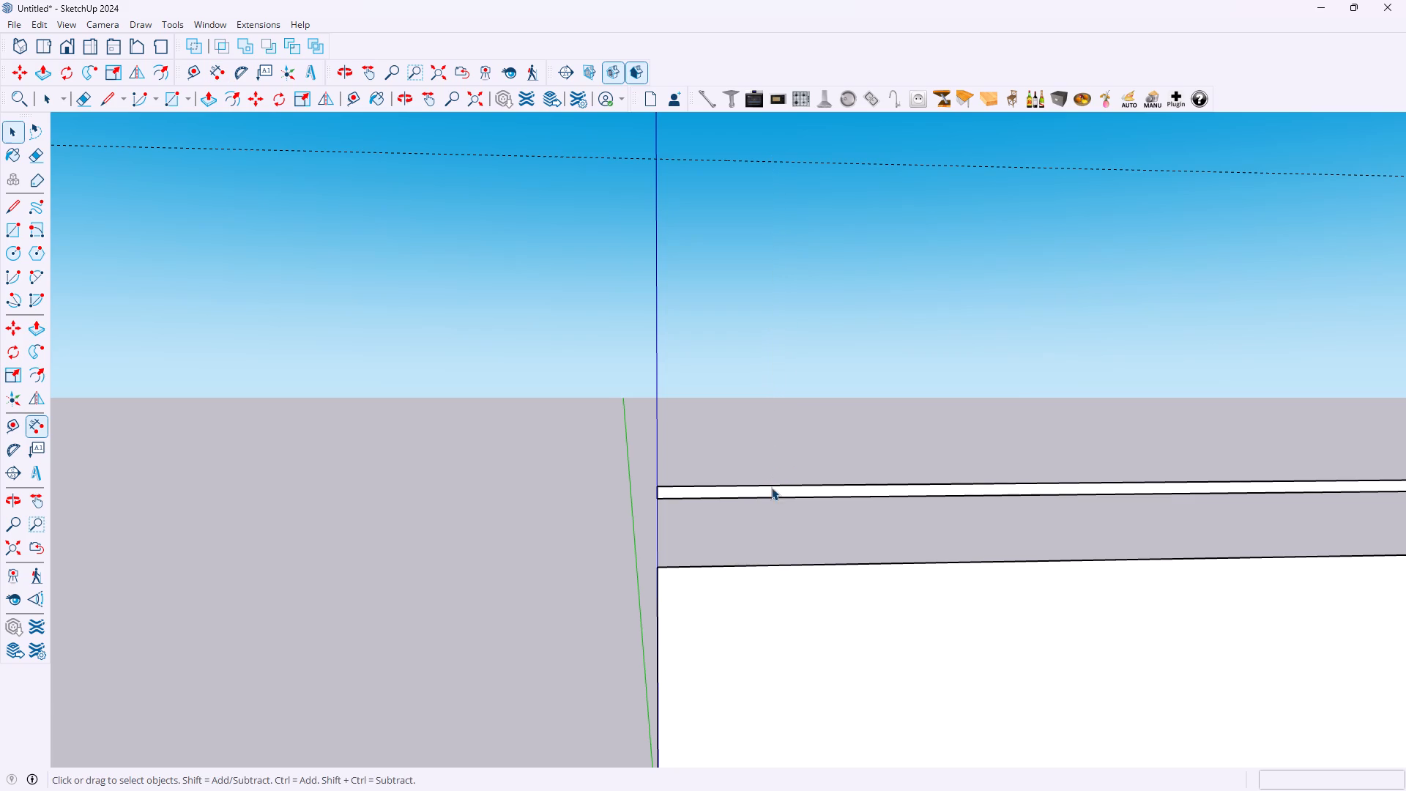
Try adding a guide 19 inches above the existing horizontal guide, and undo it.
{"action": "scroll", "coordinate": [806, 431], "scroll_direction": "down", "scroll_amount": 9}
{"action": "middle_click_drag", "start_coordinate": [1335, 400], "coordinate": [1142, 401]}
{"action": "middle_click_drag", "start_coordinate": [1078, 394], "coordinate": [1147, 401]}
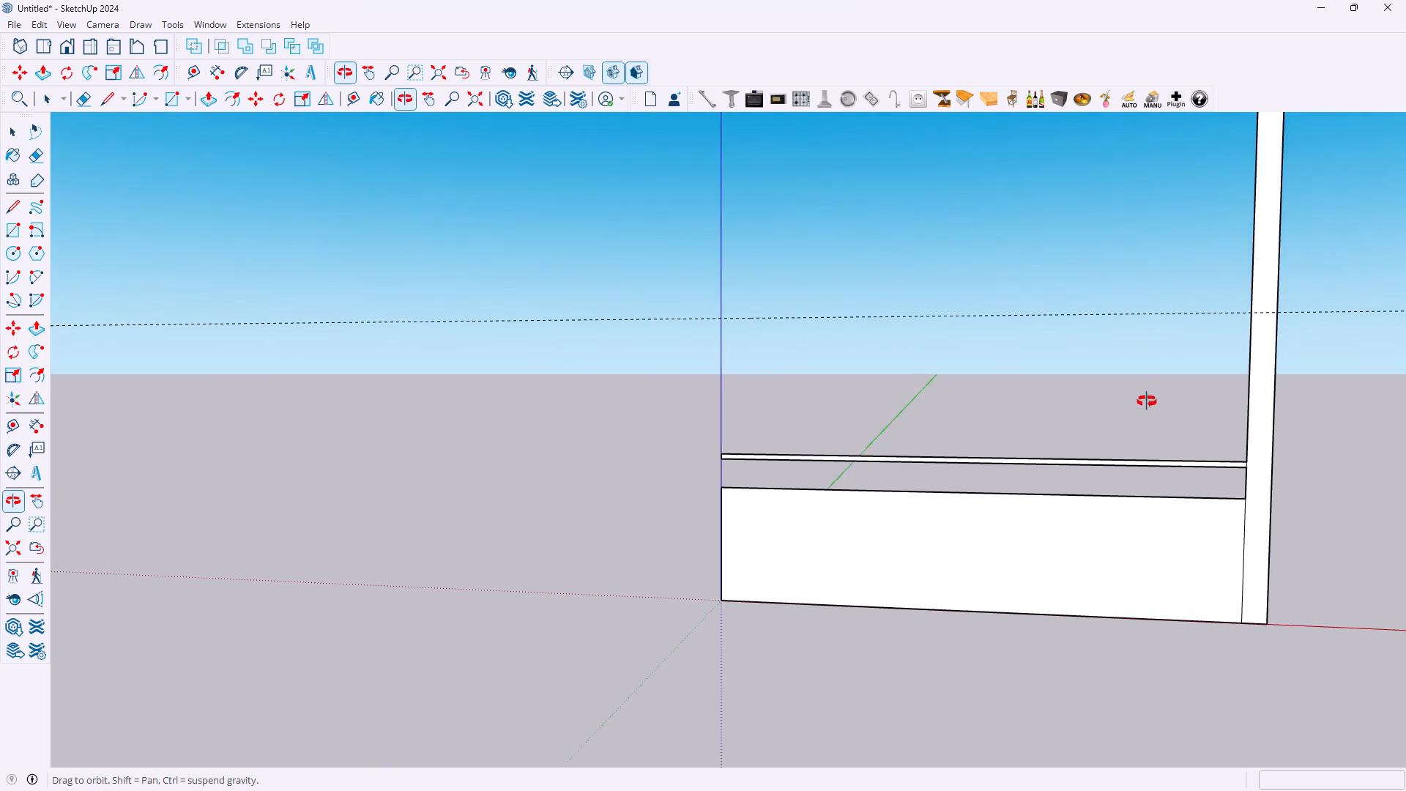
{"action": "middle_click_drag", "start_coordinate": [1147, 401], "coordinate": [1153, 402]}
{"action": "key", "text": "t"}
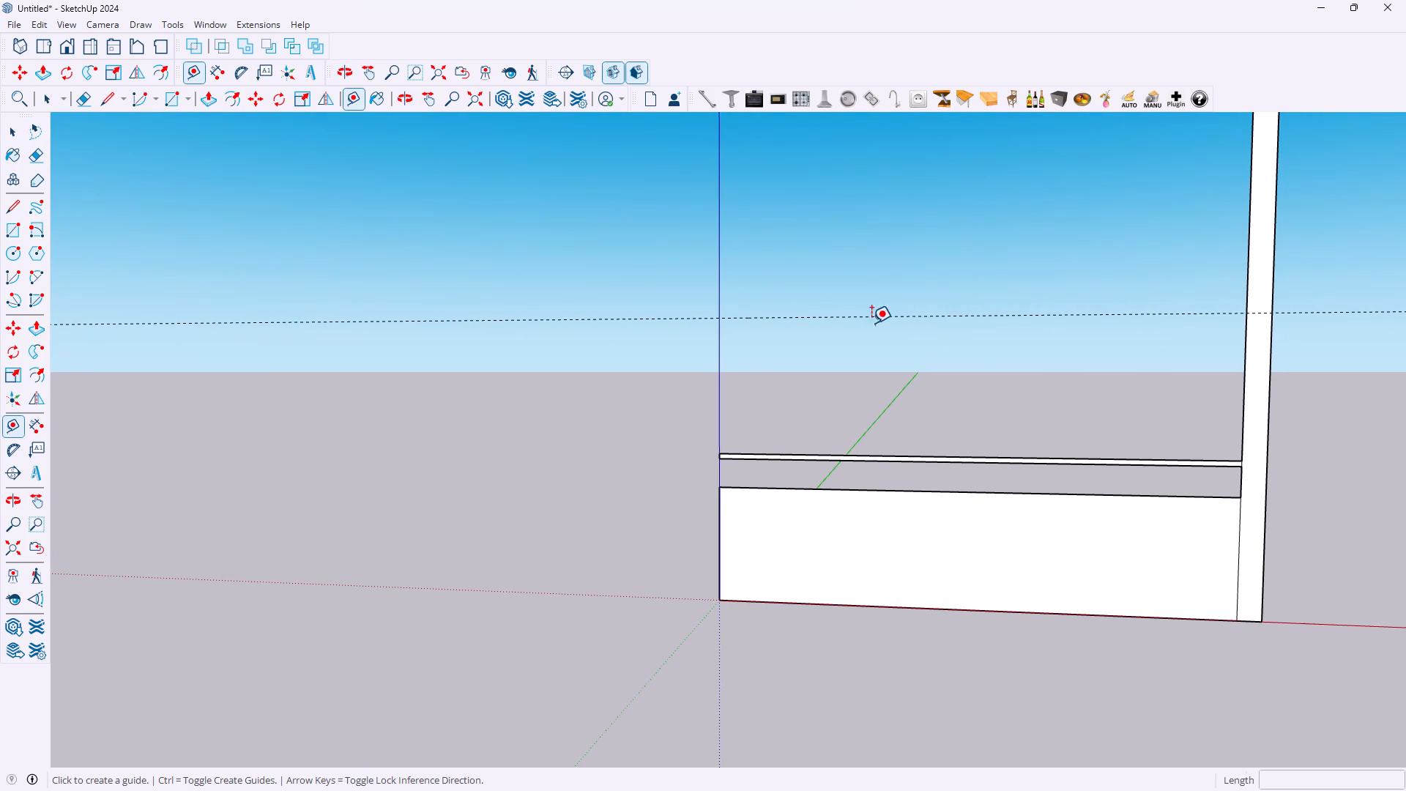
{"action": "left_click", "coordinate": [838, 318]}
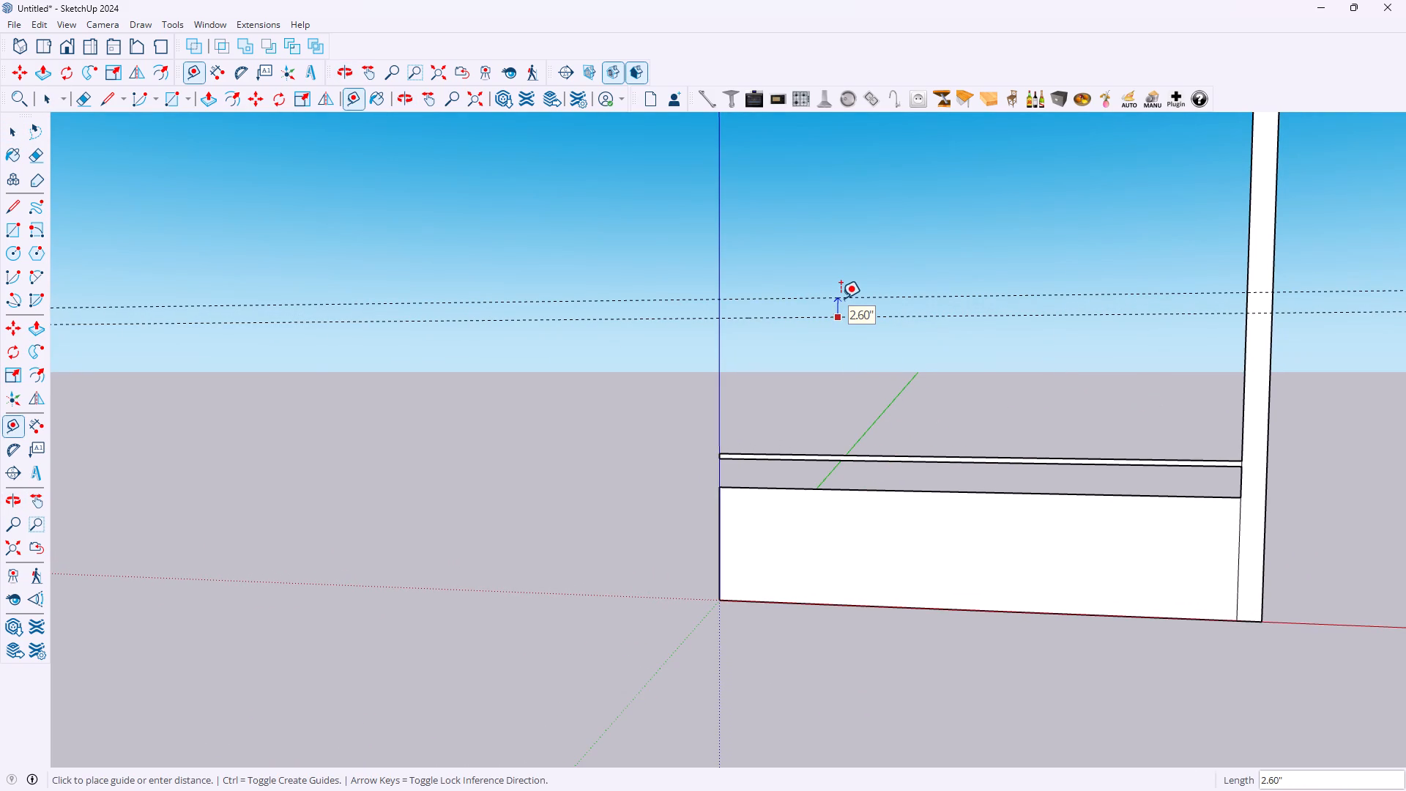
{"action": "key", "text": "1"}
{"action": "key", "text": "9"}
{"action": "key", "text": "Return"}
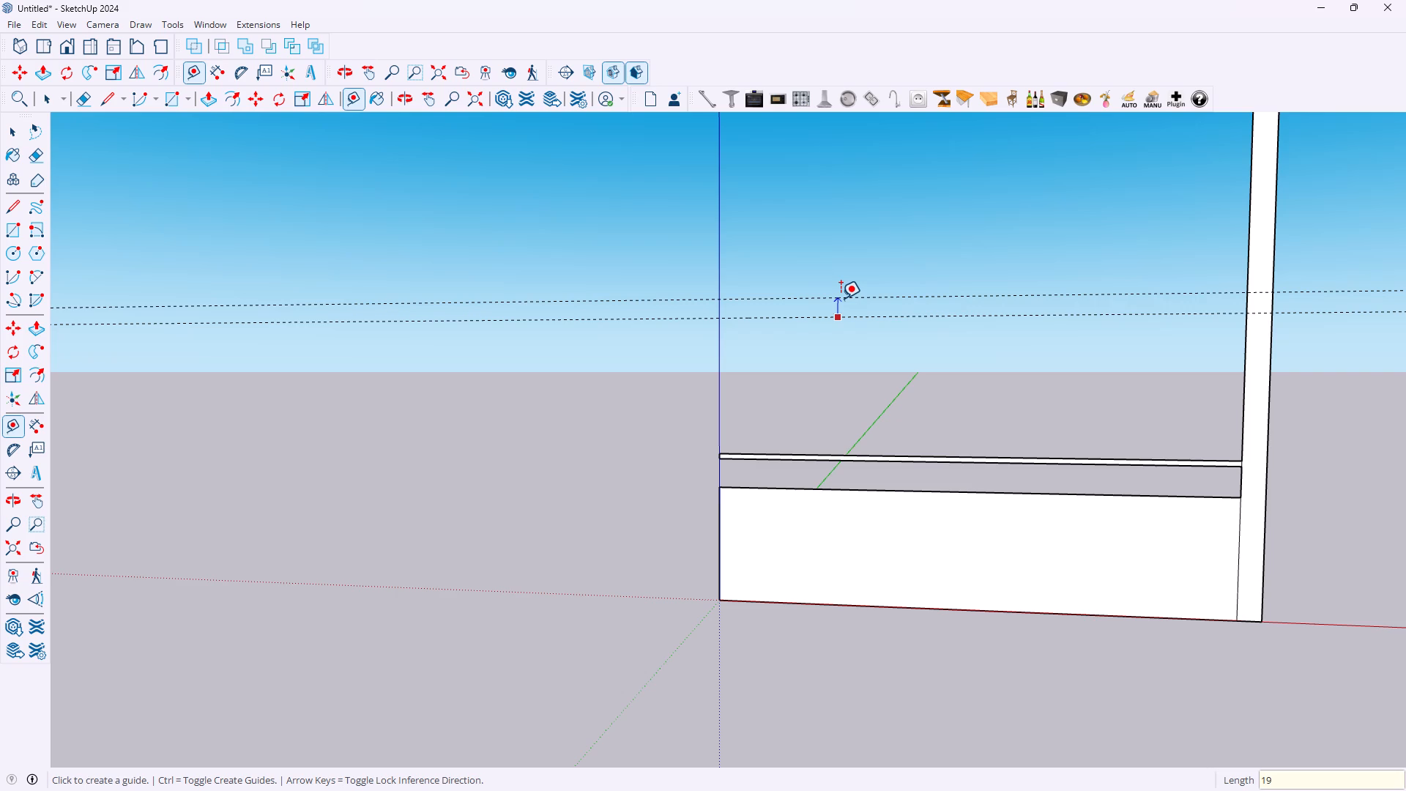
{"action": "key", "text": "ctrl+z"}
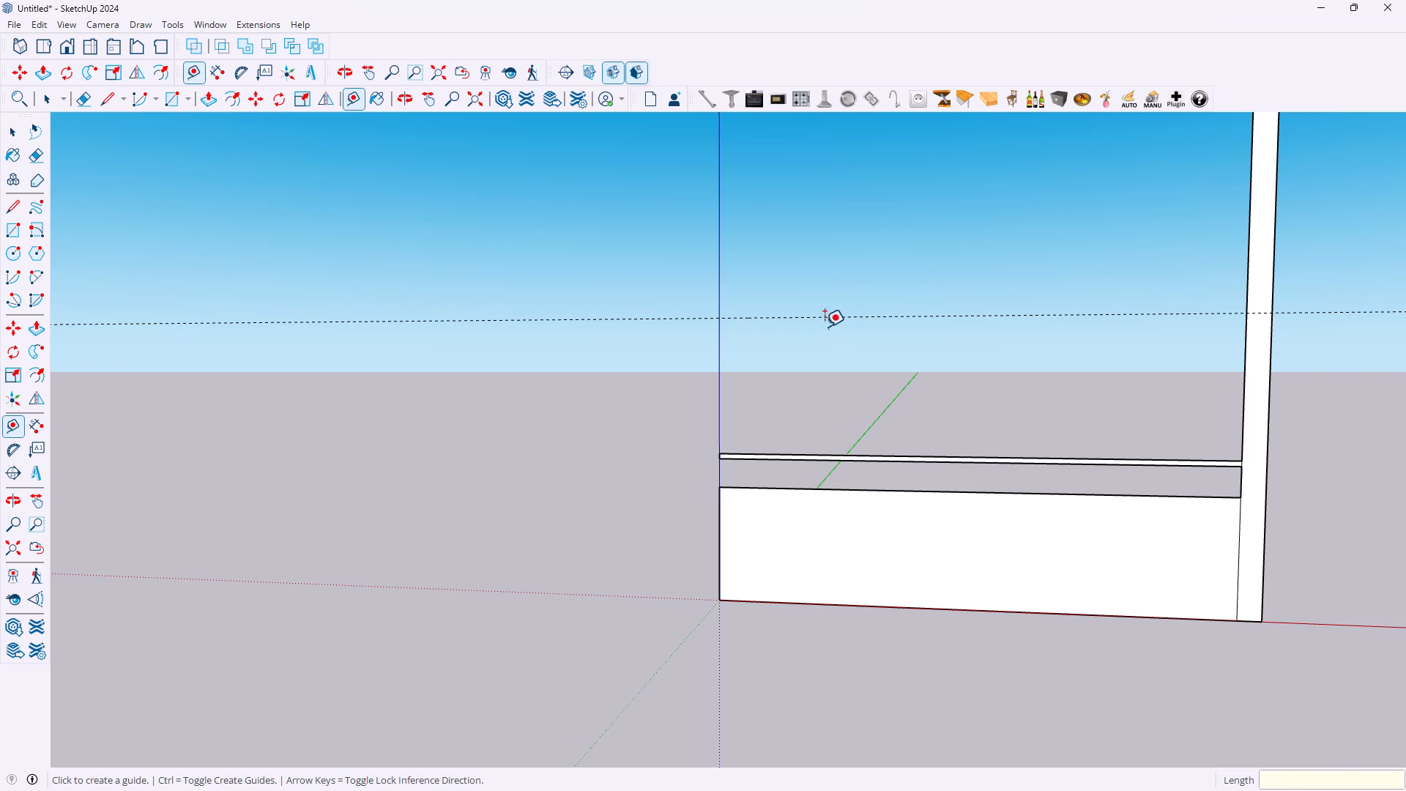
Add a guide 19 mm above the existing horizontal guide to complete the first shelf pair.
{"action": "left_click", "coordinate": [820, 316]}
{"action": "type", "text": "19"}
{"action": "type", "text": "mm"}
{"action": "key", "text": "Return"}
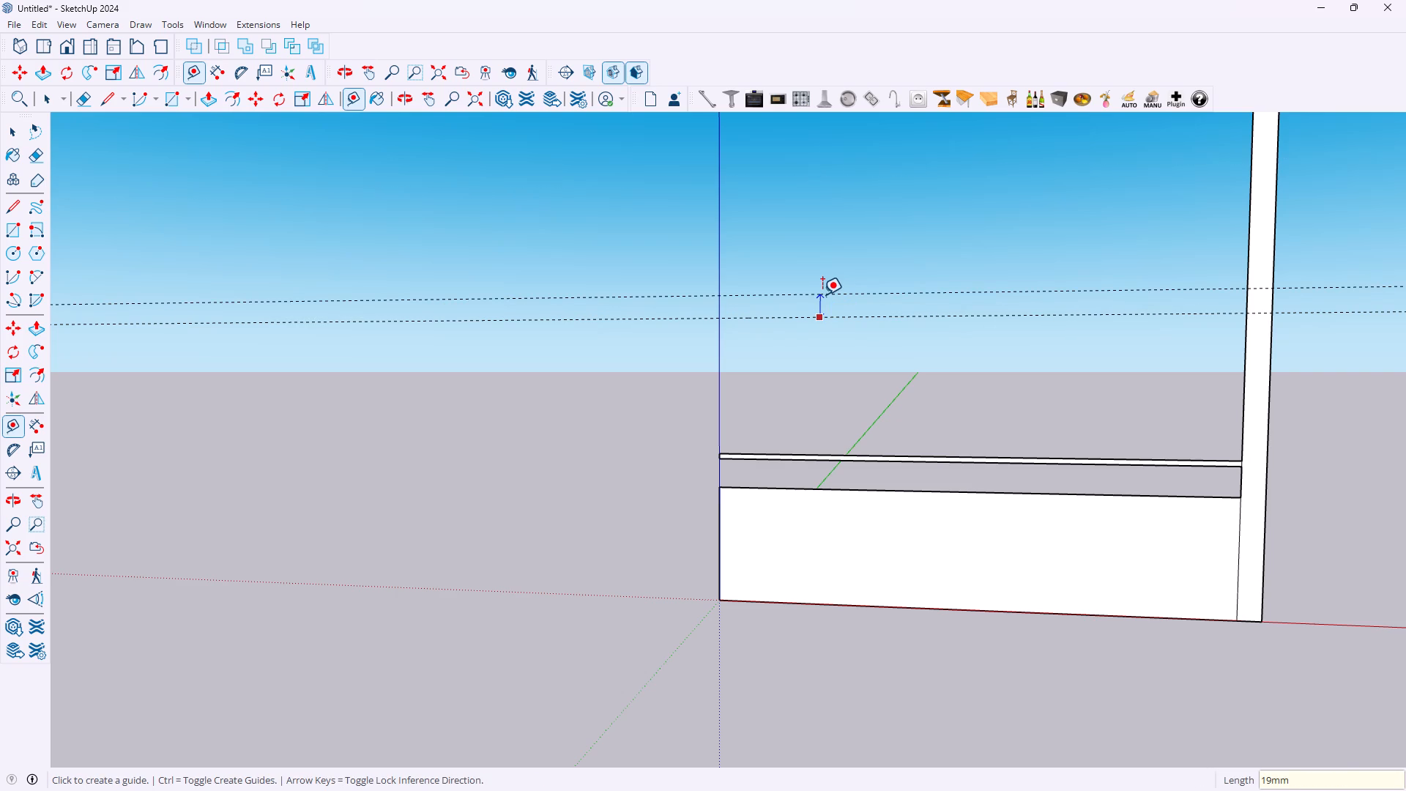
Lay out the second guide pair, starting 18.79 inches above the first pair's upper line, with its lines 19 mm apart.
{"action": "scroll", "coordinate": [819, 284], "scroll_direction": "down", "scroll_amount": 2}
{"action": "middle_click_drag", "start_coordinate": [822, 271], "coordinate": [863, 298]}
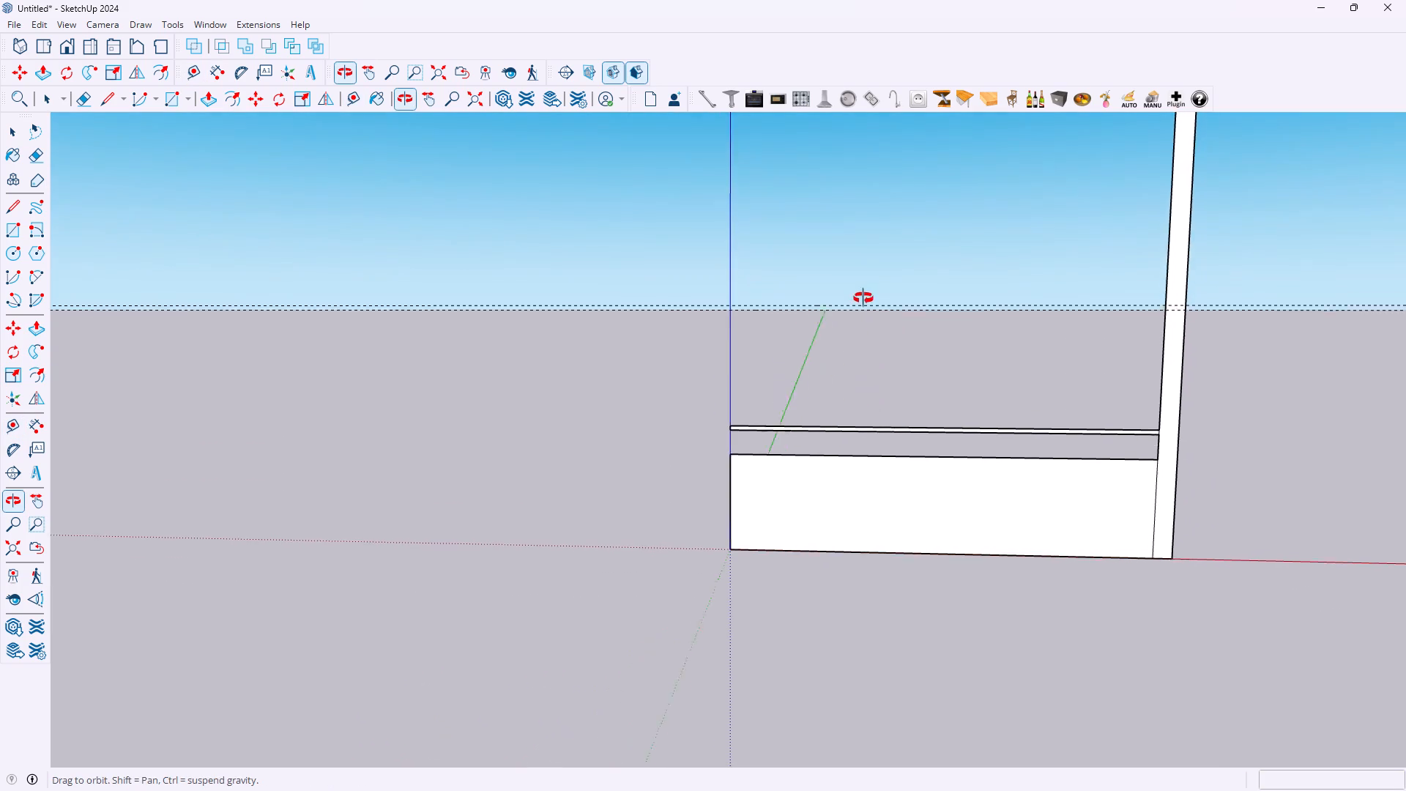
{"action": "middle_click_drag", "start_coordinate": [863, 298], "coordinate": [884, 301]}
{"action": "scroll", "coordinate": [813, 282], "scroll_direction": "up", "scroll_amount": 7}
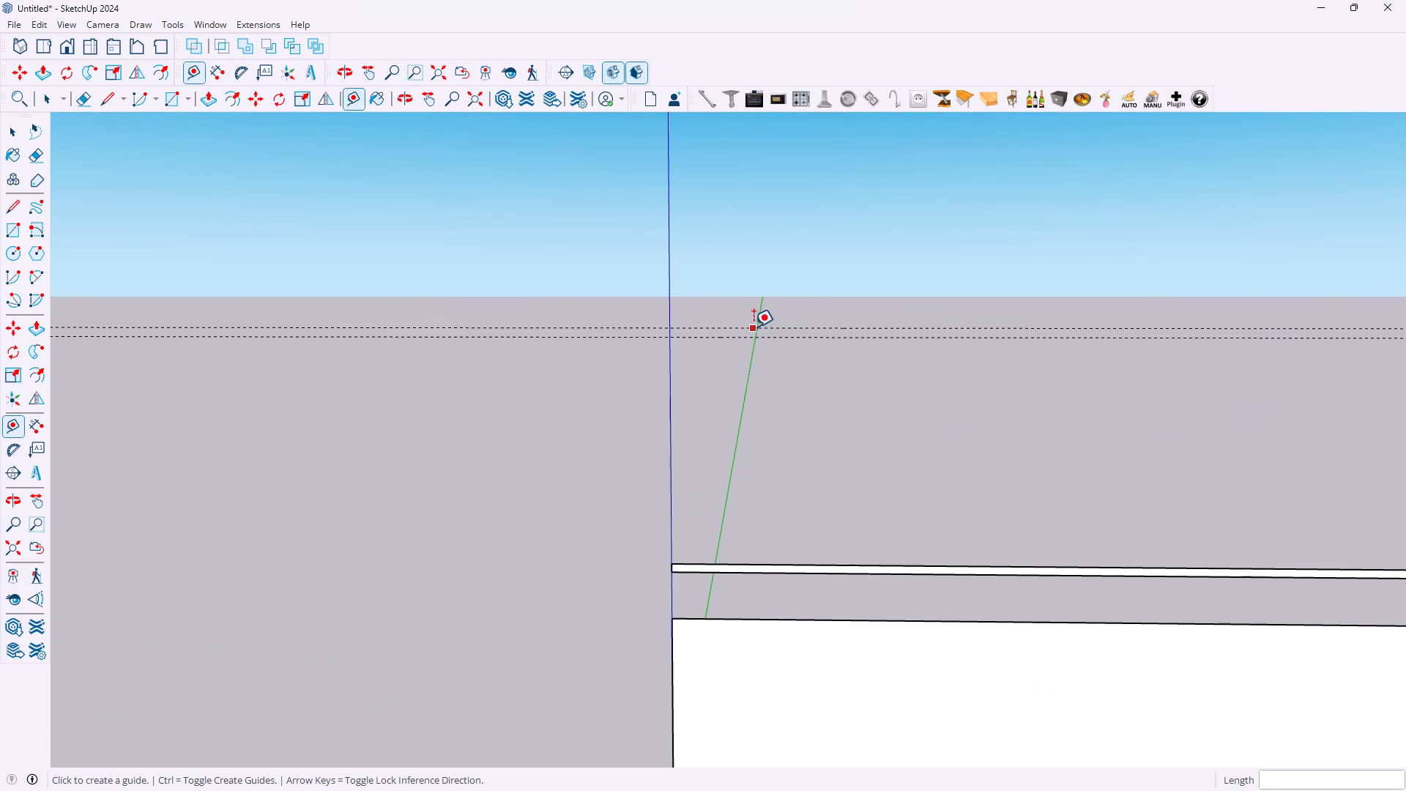
{"action": "left_click", "coordinate": [754, 327]}
{"action": "type", "text": "18.79"}
{"action": "key", "text": "Return"}
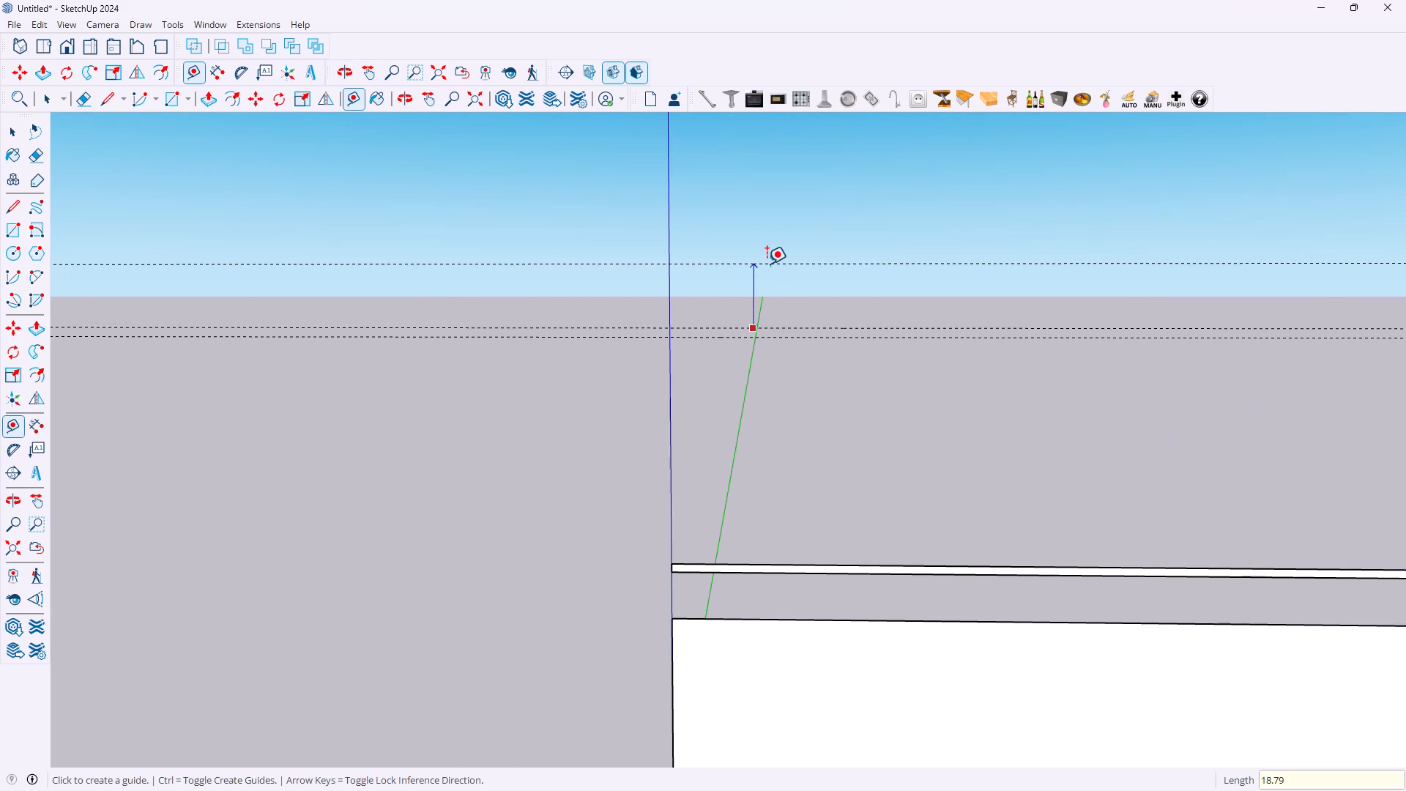
{"action": "scroll", "coordinate": [773, 267], "scroll_direction": "down", "scroll_amount": 9}
{"action": "scroll", "coordinate": [758, 184], "scroll_direction": "up", "scroll_amount": 12}
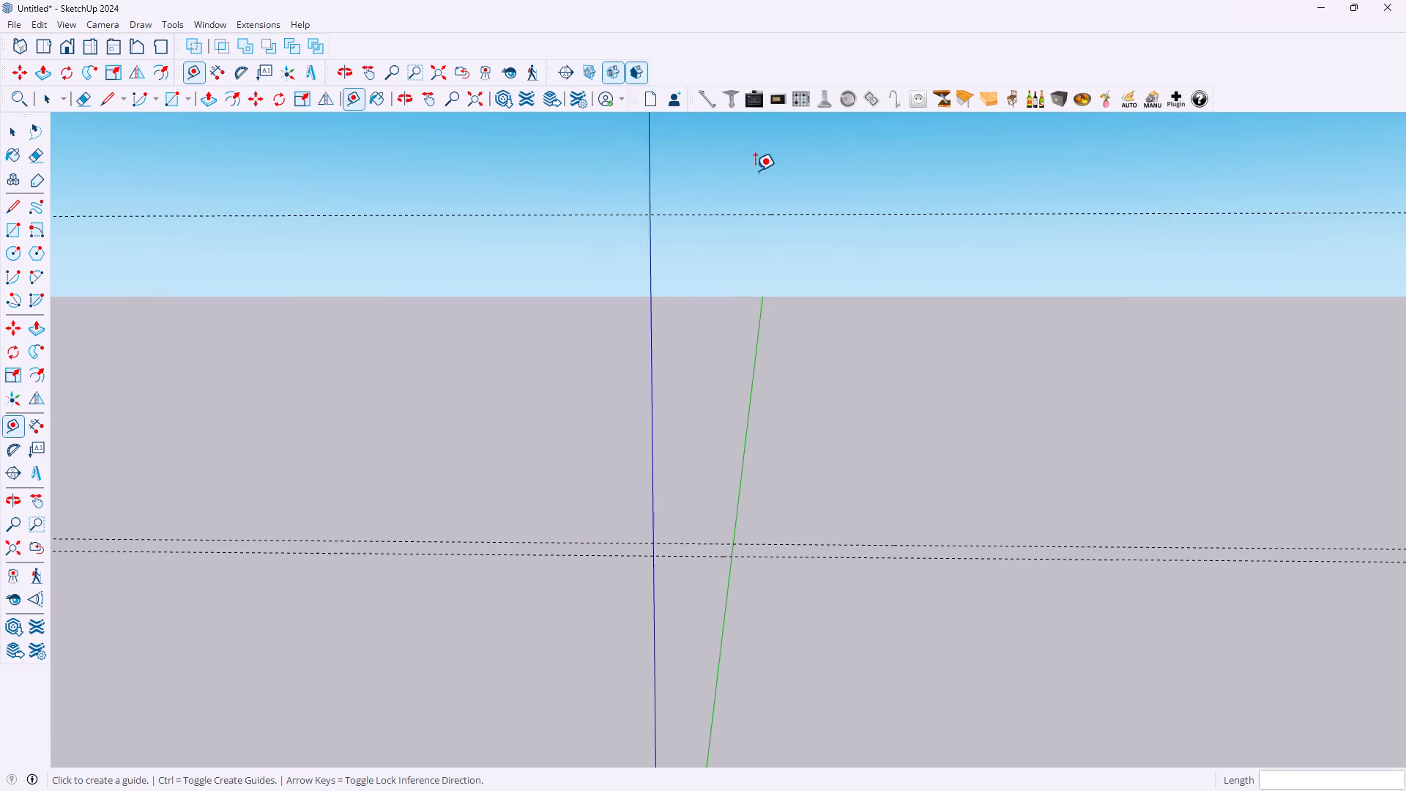
{"action": "left_click", "coordinate": [732, 213]}
{"action": "type", "text": "19mm"}
{"action": "key", "text": "Return"}
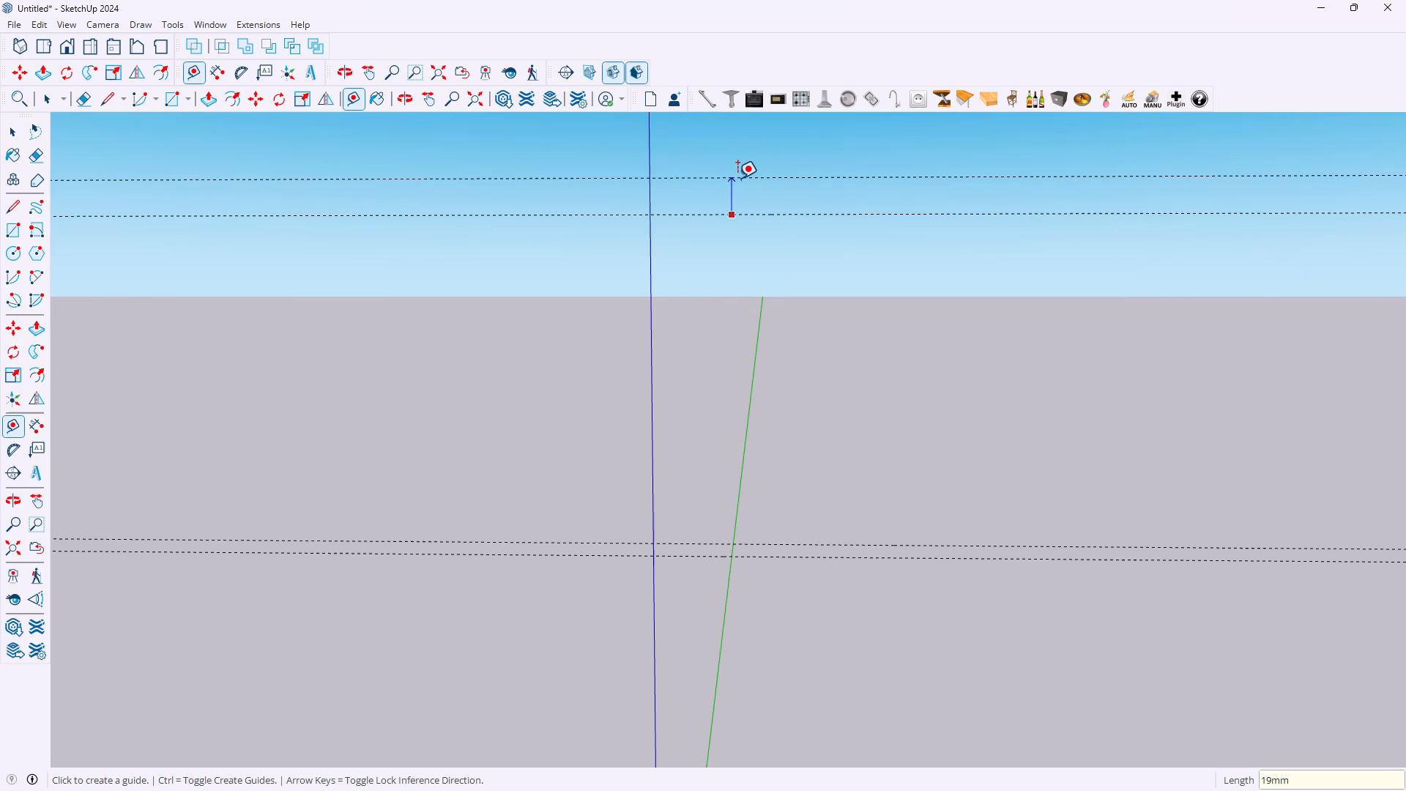
Lay out the third guide pair, starting 18.79 inches above the second pair's upper line, with its lines 19 mm apart.
{"action": "scroll", "coordinate": [707, 196], "scroll_direction": "down", "scroll_amount": 15}
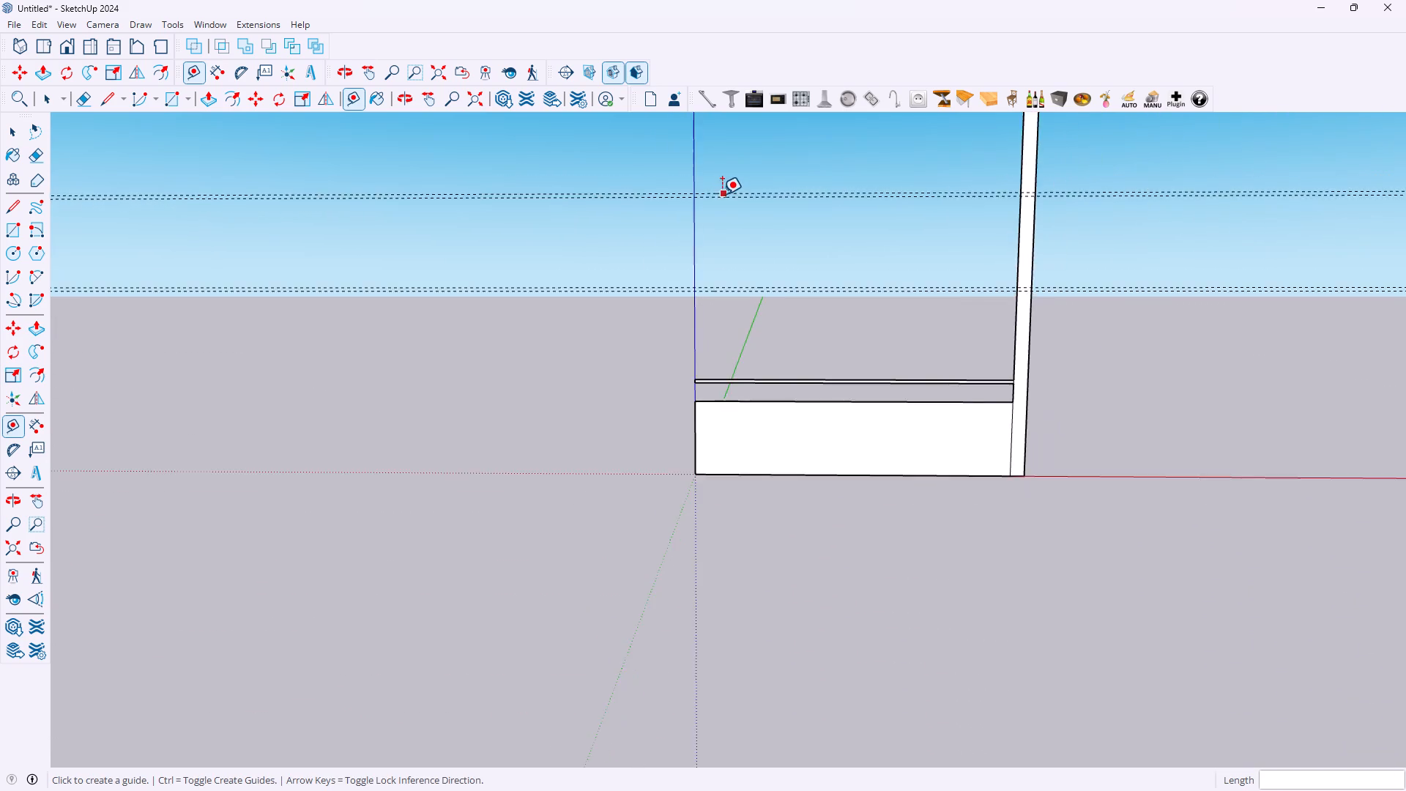
{"action": "scroll", "coordinate": [722, 194], "scroll_direction": "down", "scroll_amount": 12}
{"action": "scroll", "coordinate": [684, 158], "scroll_direction": "up", "scroll_amount": 12}
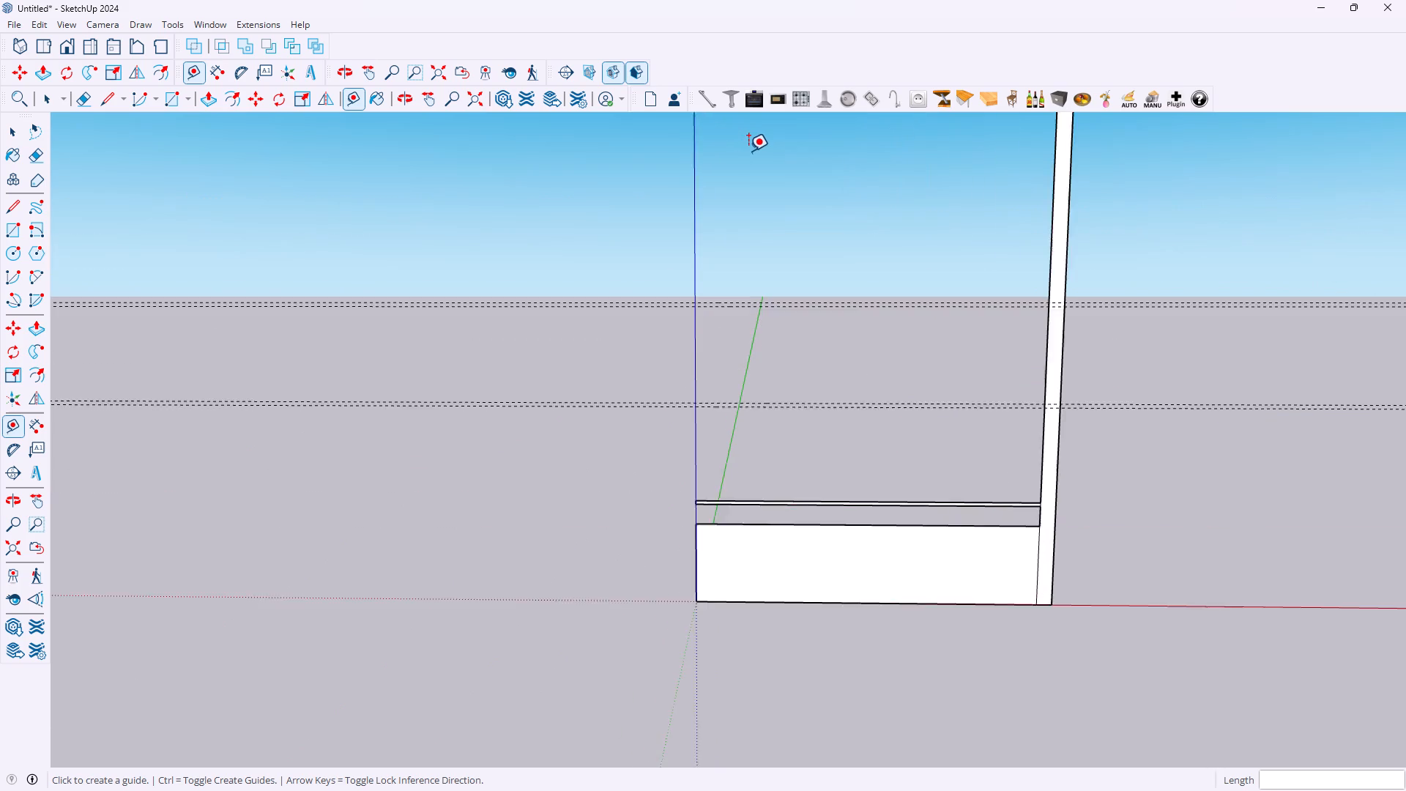
{"action": "scroll", "coordinate": [748, 151], "scroll_direction": "up", "scroll_amount": 4}
{"action": "left_click", "coordinate": [699, 366]}
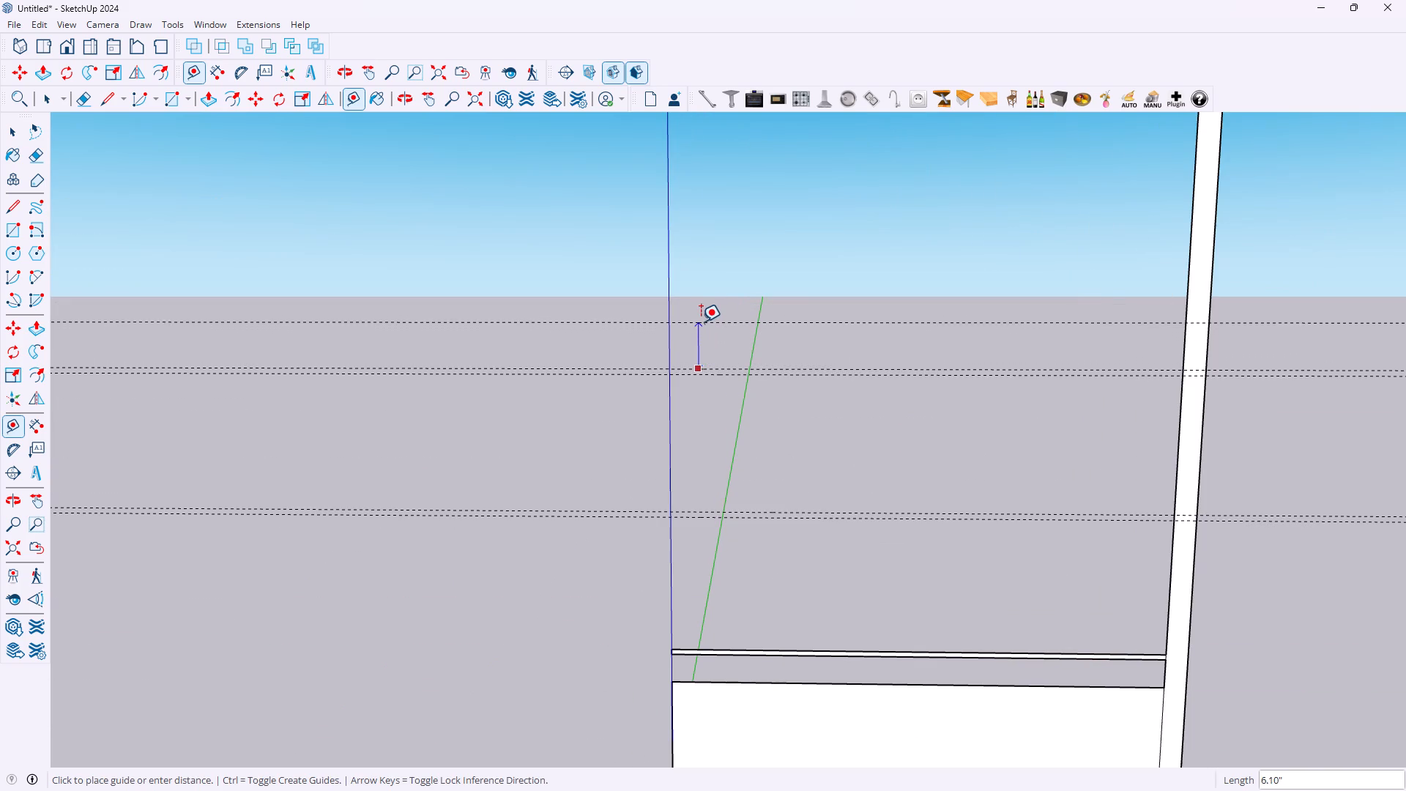
{"action": "type", "text": "18.79"}
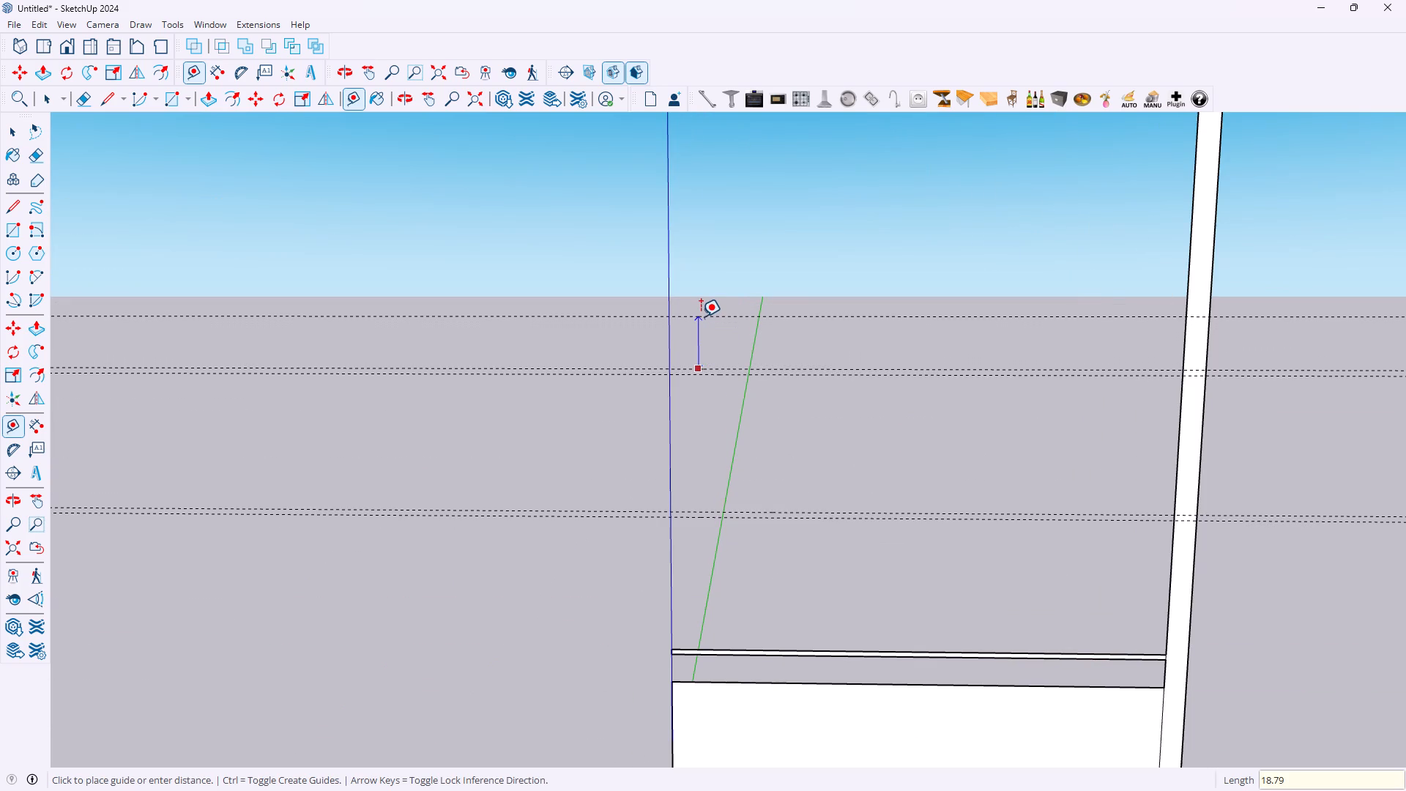
{"action": "key", "text": "Return"}
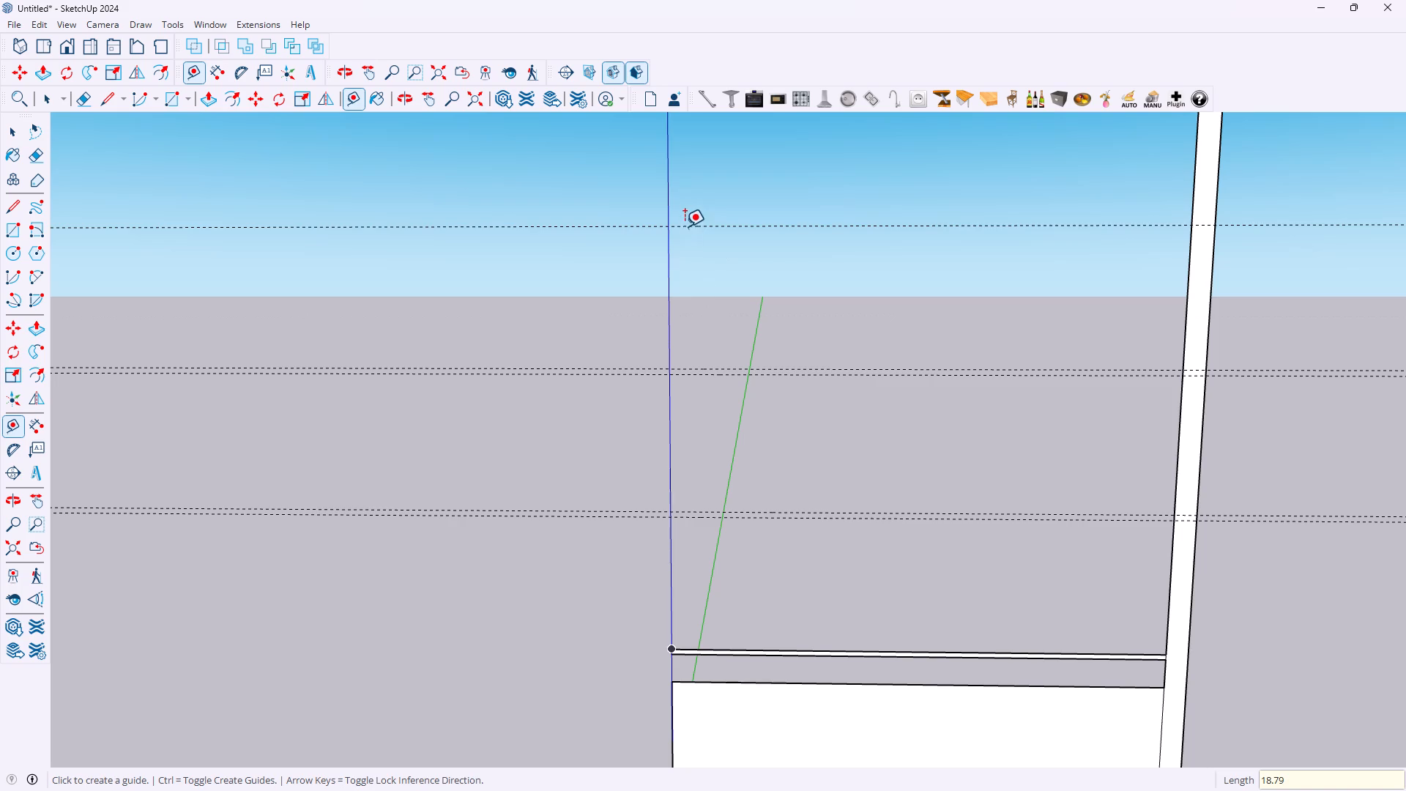
{"action": "left_click", "coordinate": [685, 224]}
{"action": "type", "text": "19mm"}
{"action": "key", "text": "Return"}
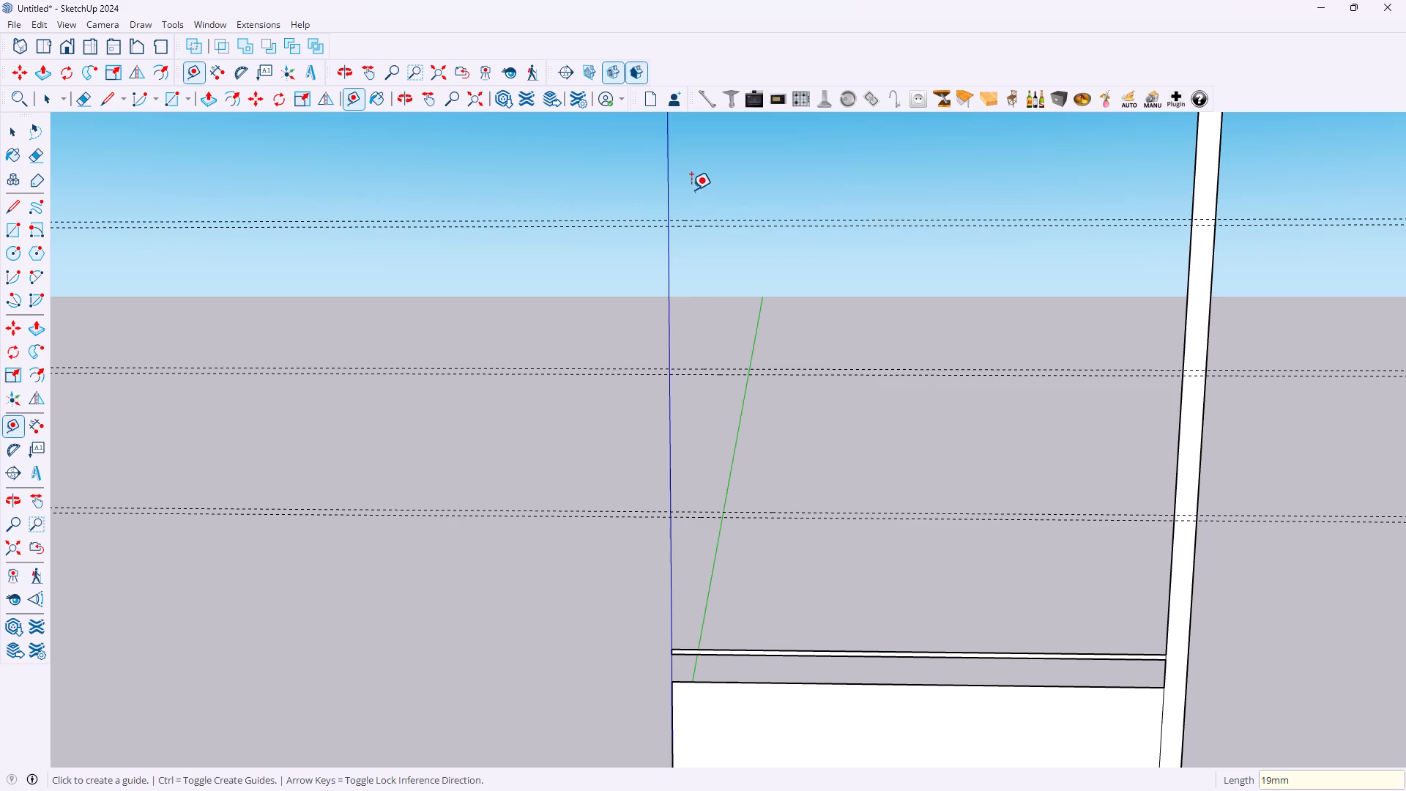
Add a single guide 18.79 inches above the upper line of the third guide pair.
{"action": "left_click", "coordinate": [688, 220]}
{"action": "scroll", "coordinate": [691, 191], "scroll_direction": "down", "scroll_amount": 12}
{"action": "scroll", "coordinate": [691, 151], "scroll_direction": "up", "scroll_amount": 3}
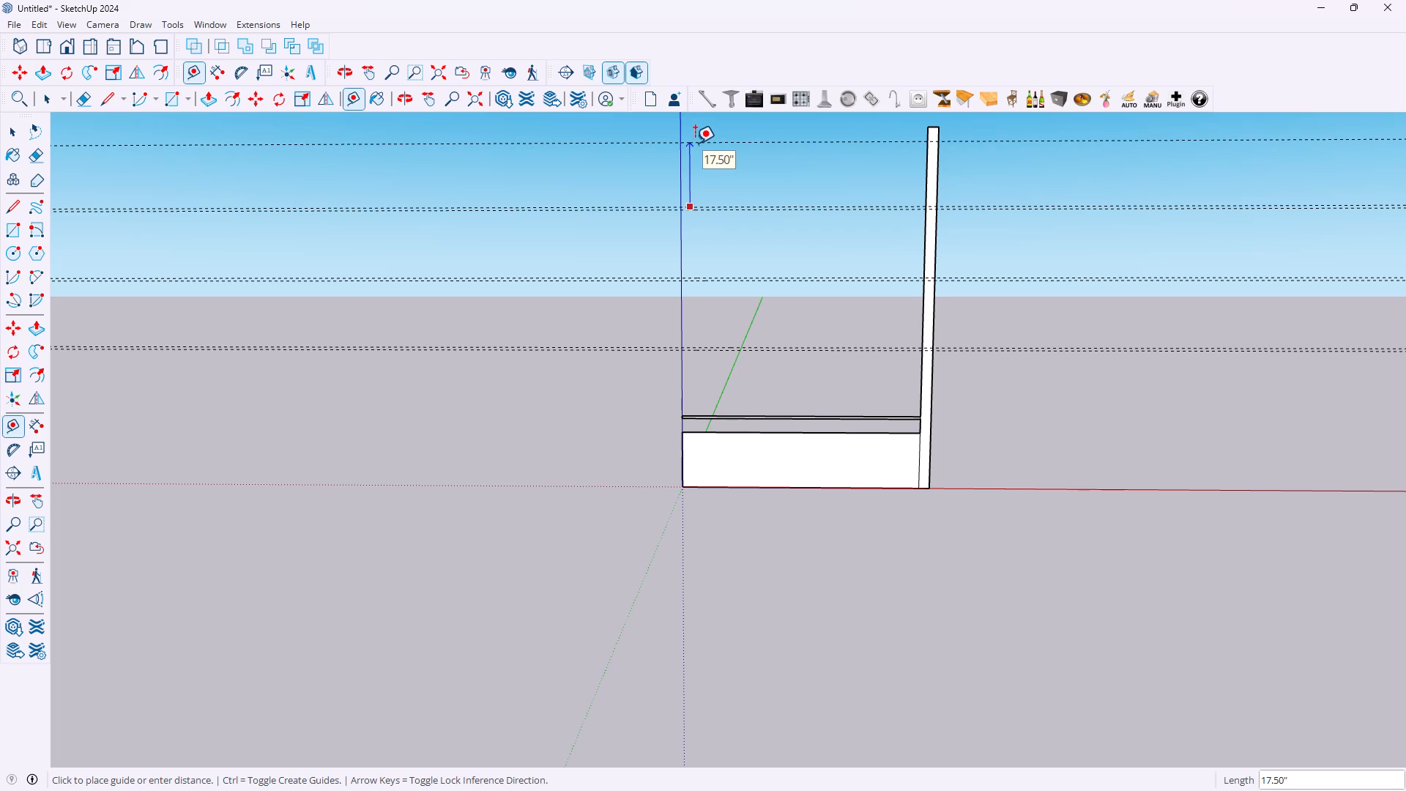
{"action": "type", "text": "18.79"}
{"action": "key", "text": "Return"}
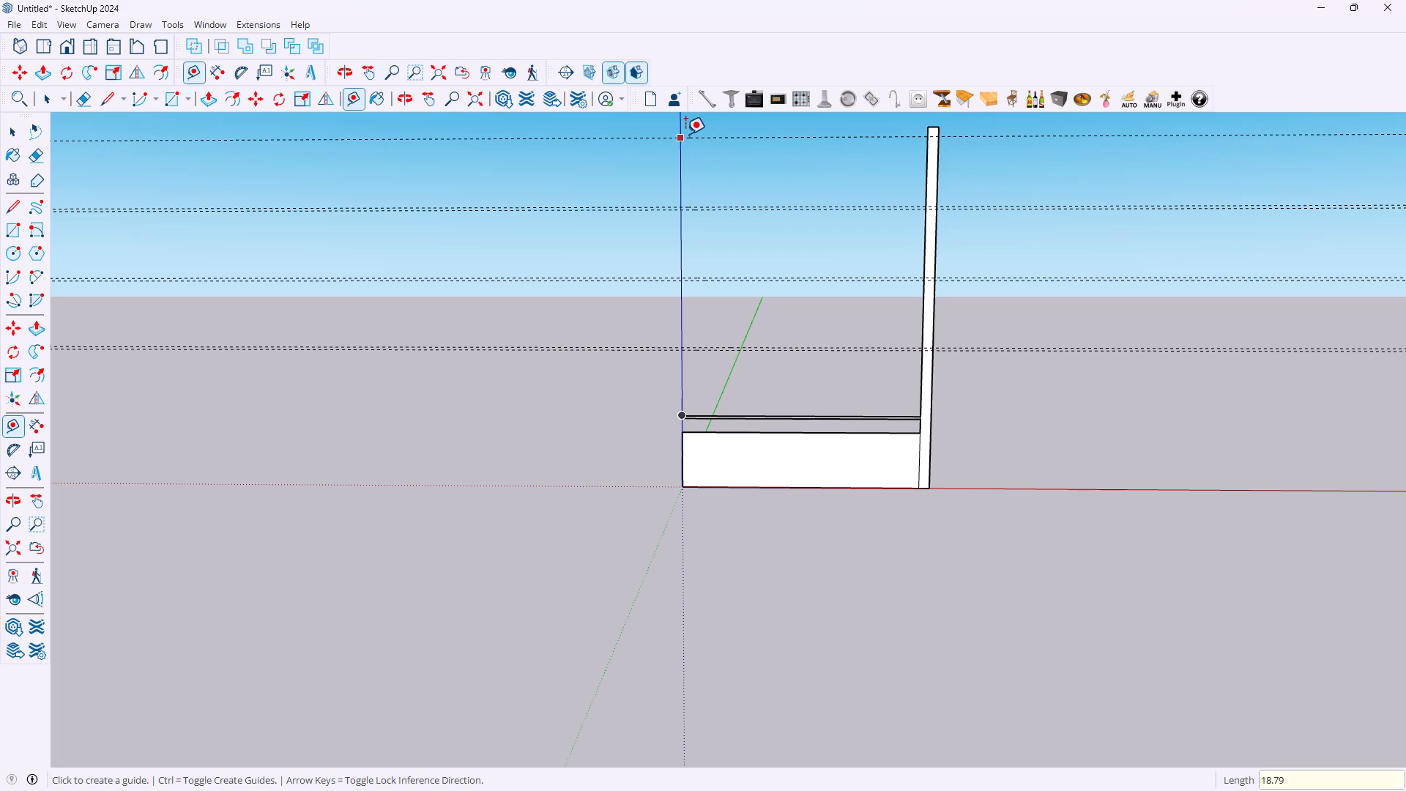
Measure the gap from the topmost guide up to the top of the upright.
{"action": "left_click", "coordinate": [724, 138]}
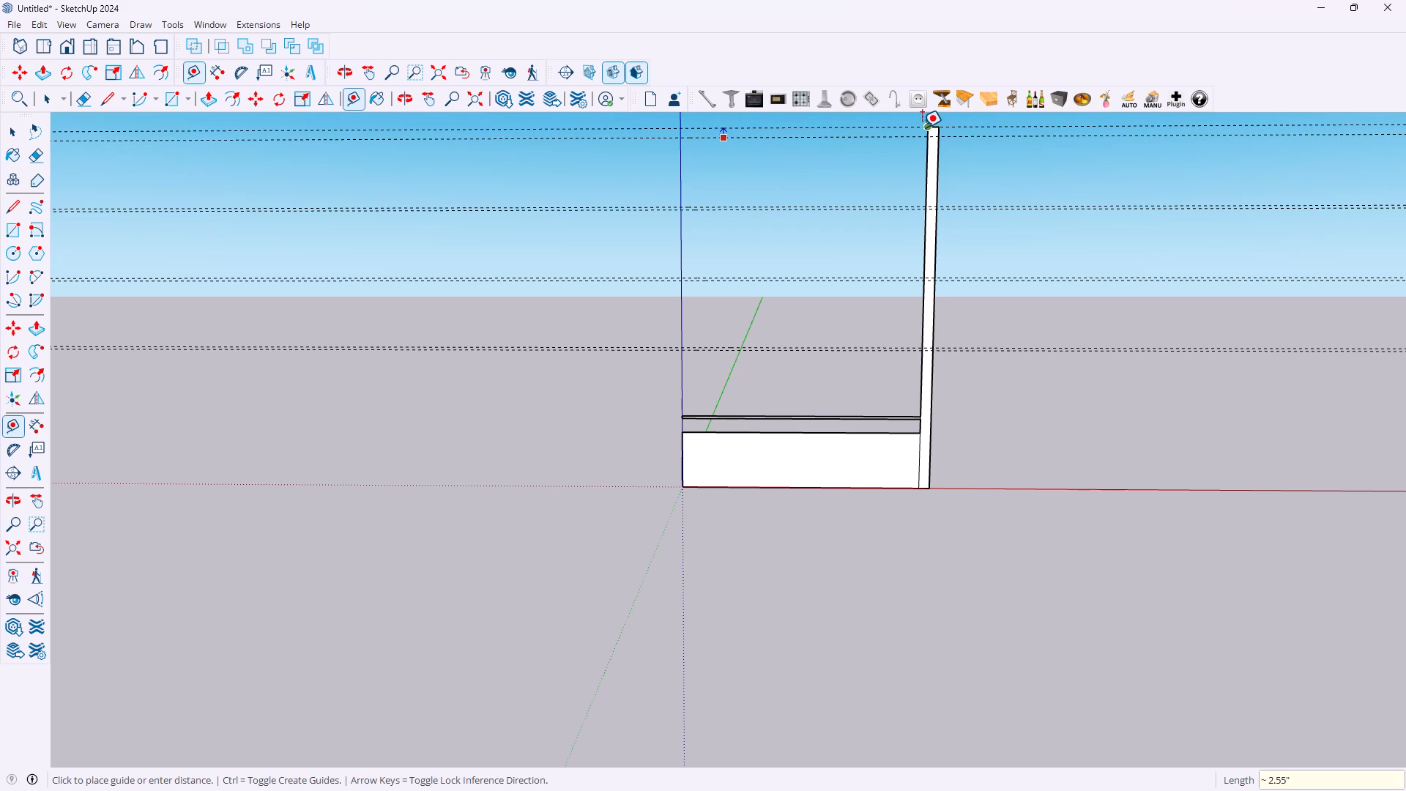
{"action": "scroll", "coordinate": [922, 127], "scroll_direction": "up", "scroll_amount": 3}
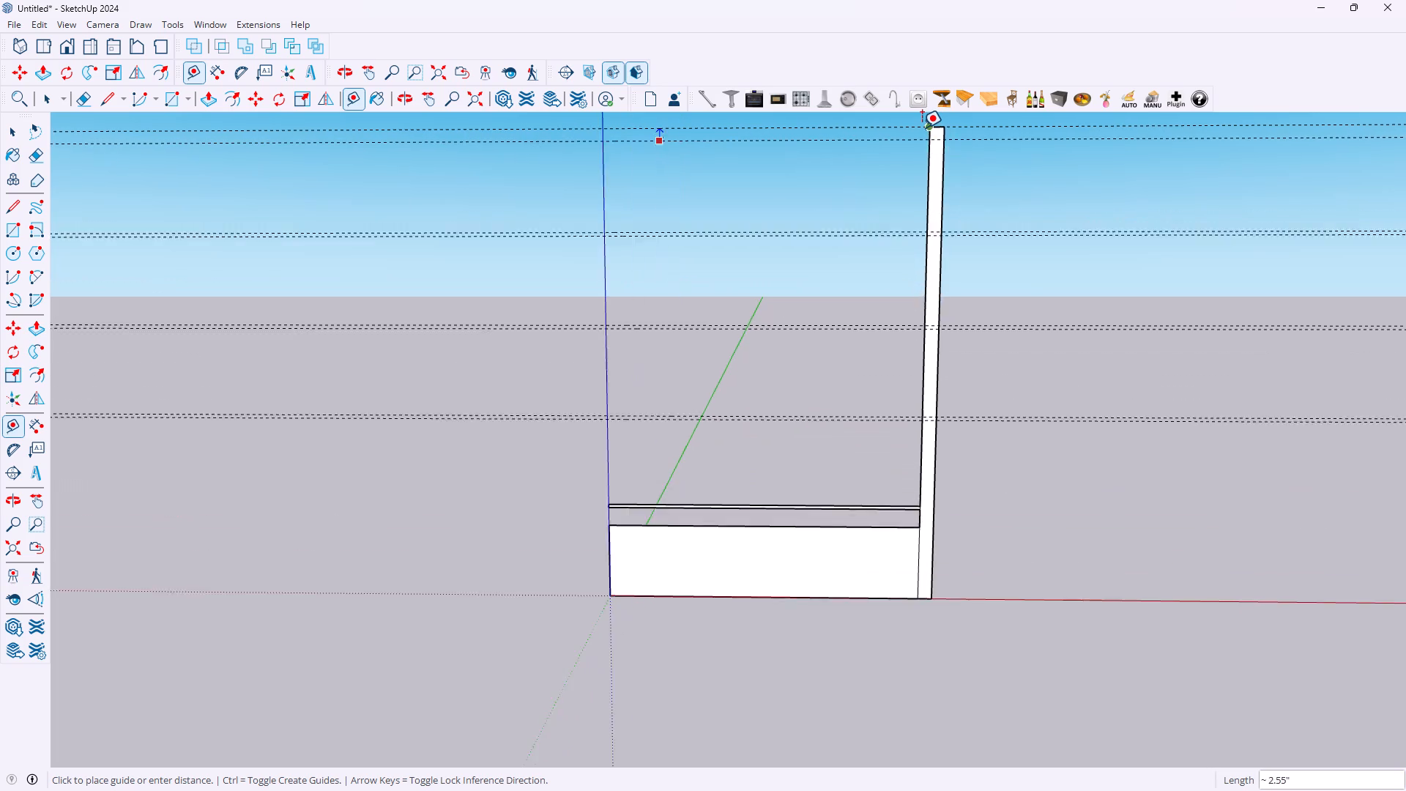
{"action": "scroll", "coordinate": [922, 127], "scroll_direction": "up", "scroll_amount": 3}
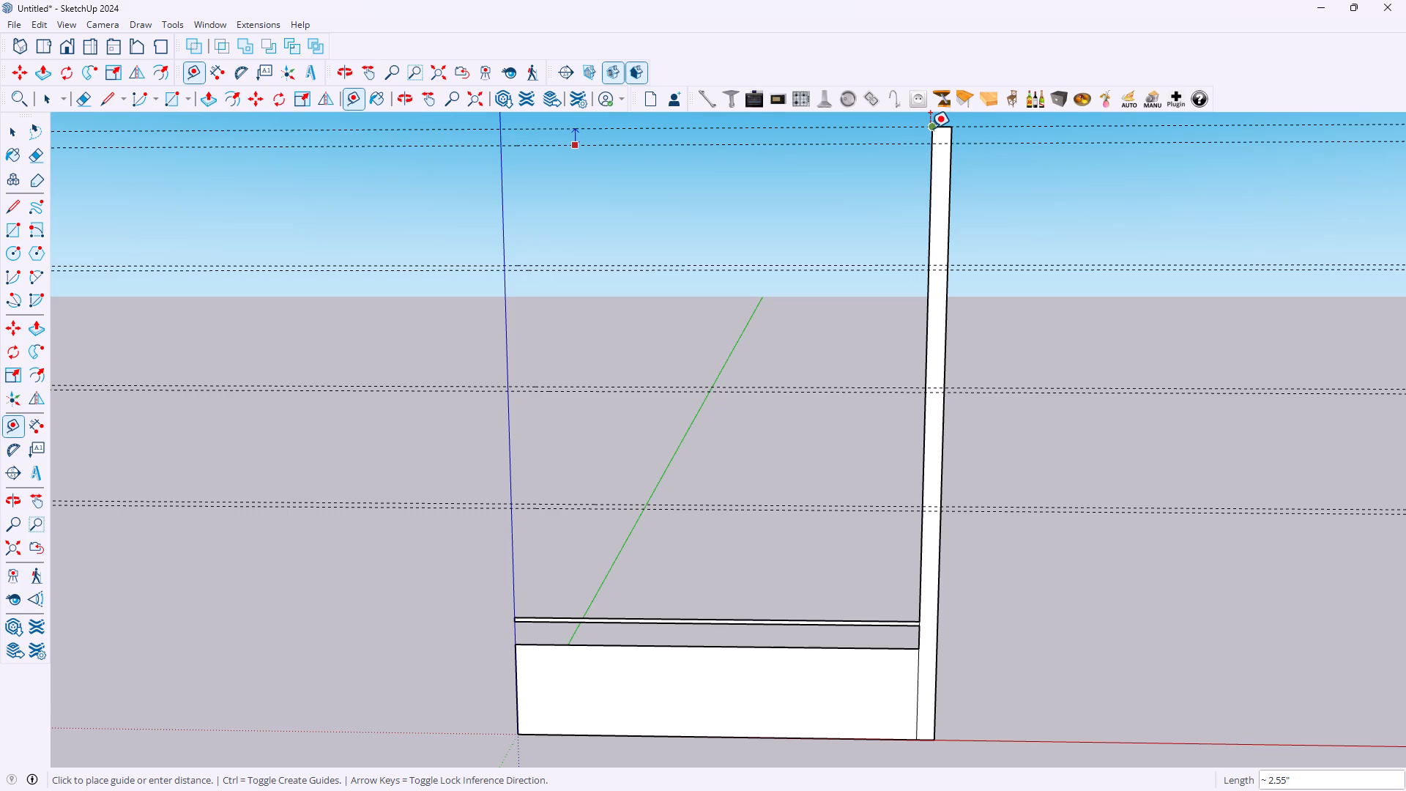
{"action": "key", "text": "space"}
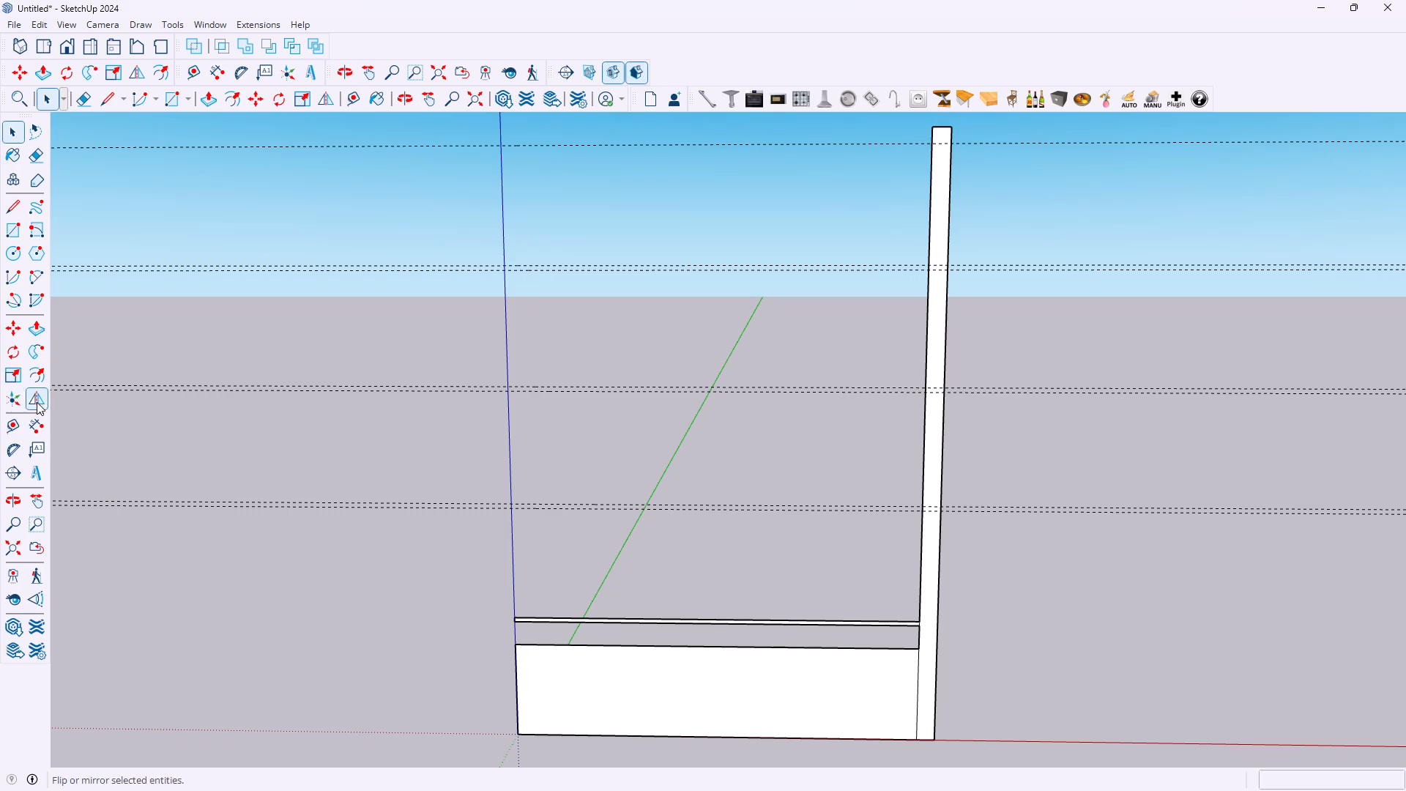
Check the overall height of the upright with a temporary dimension.
{"action": "left_click", "coordinate": [37, 426]}
{"action": "left_click", "coordinate": [950, 171]}
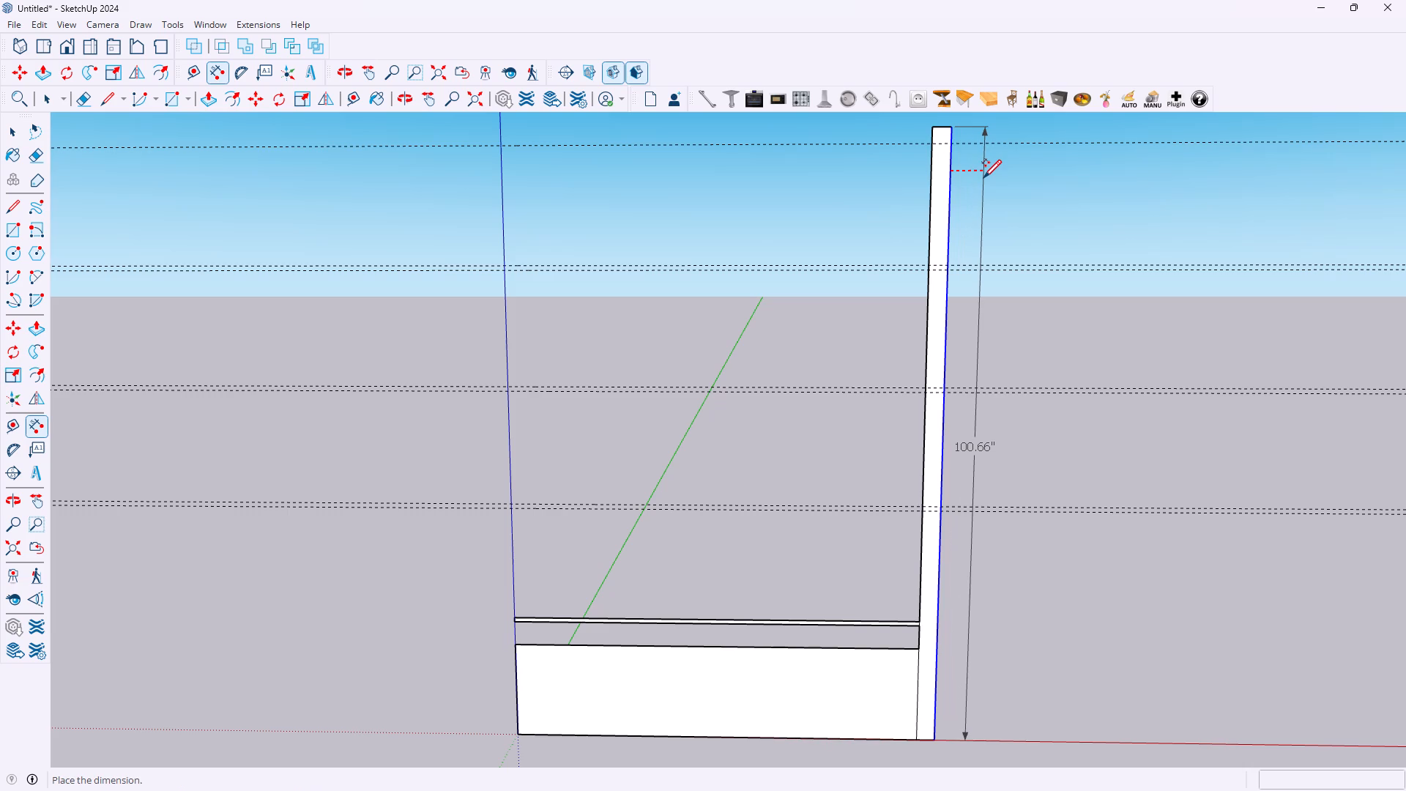
{"action": "key", "text": "space"}
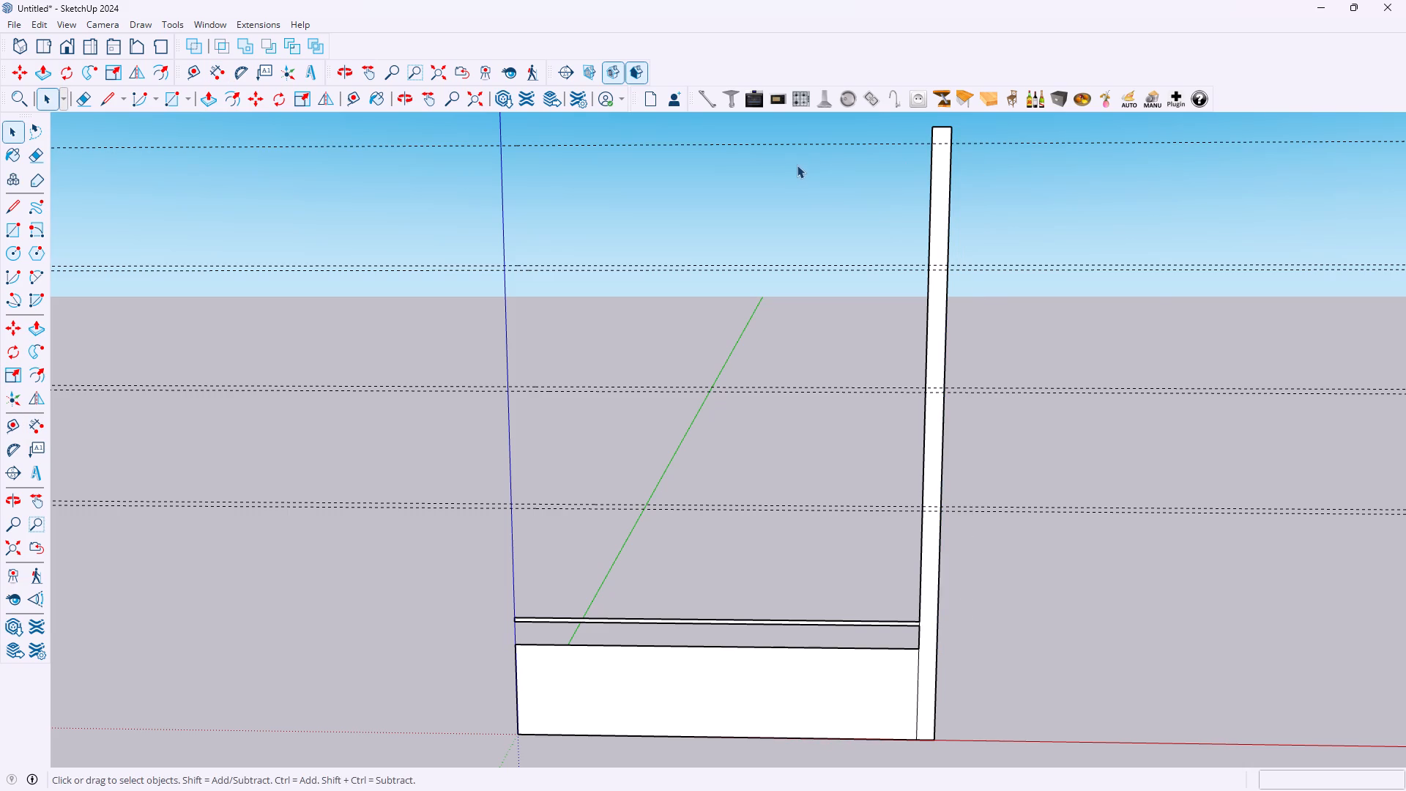
Draw a top rail rectangle, 68 by about 2.55 inches, from the upright's top inner corner to the topmost guide at the vertical axis.
{"action": "key", "text": "r"}
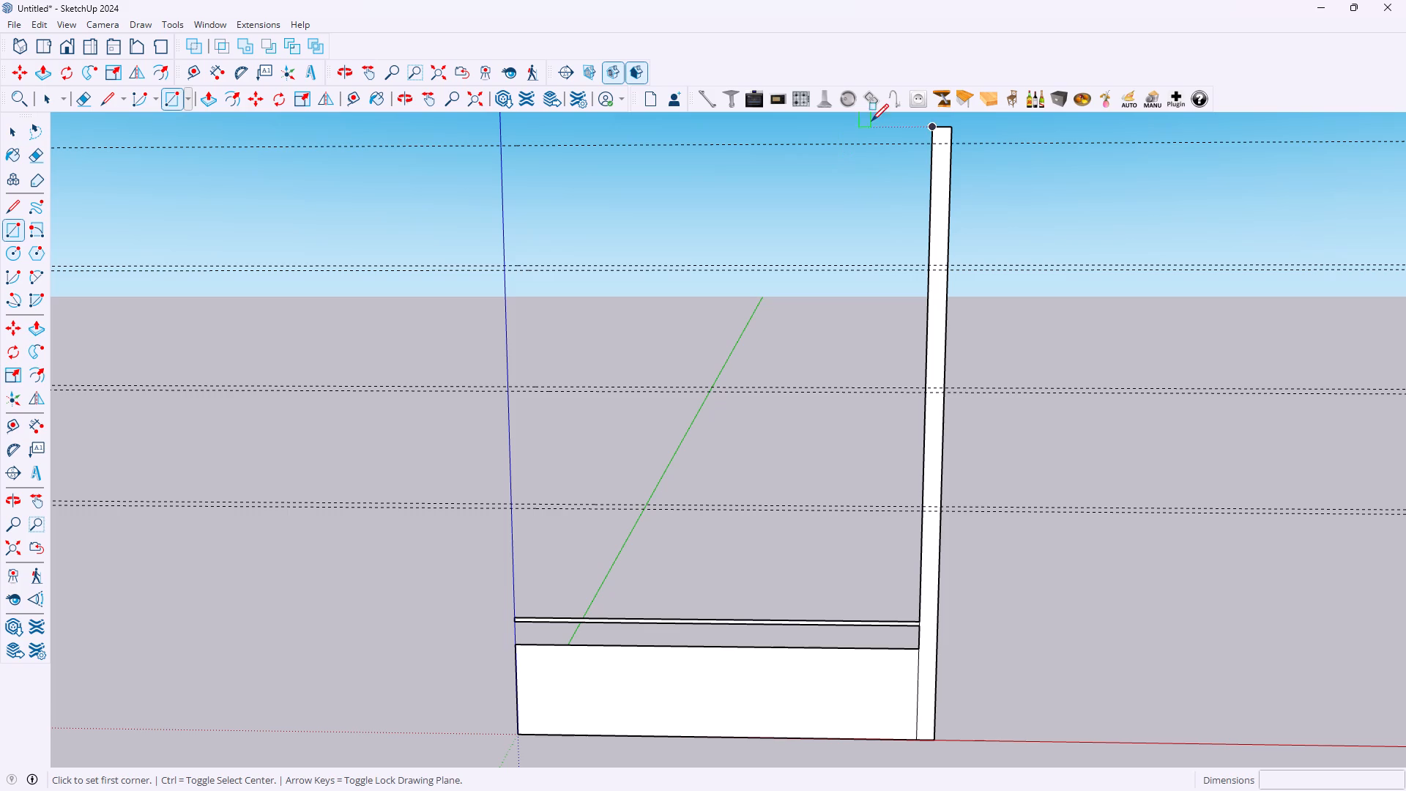
{"action": "left_click", "coordinate": [933, 127]}
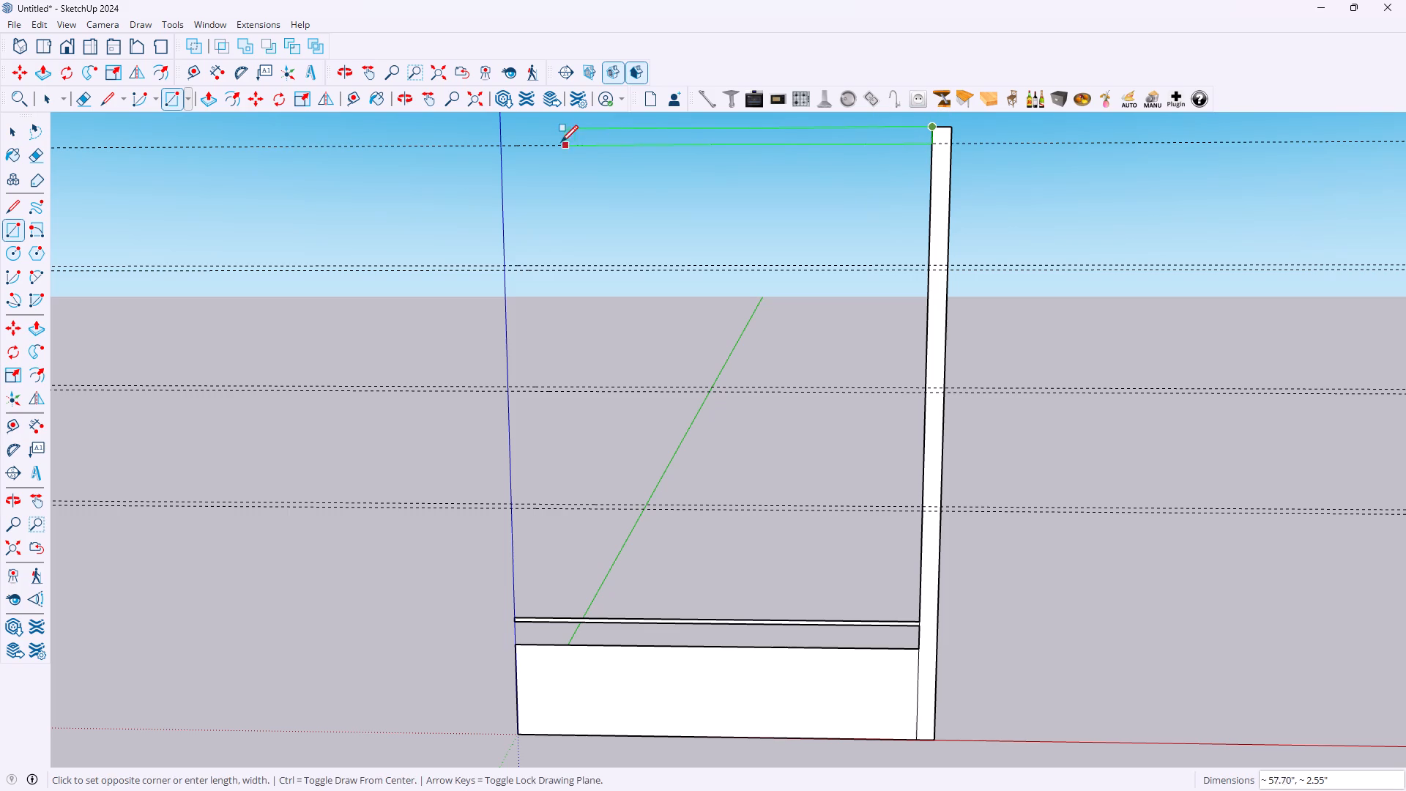
{"action": "left_click", "coordinate": [507, 141]}
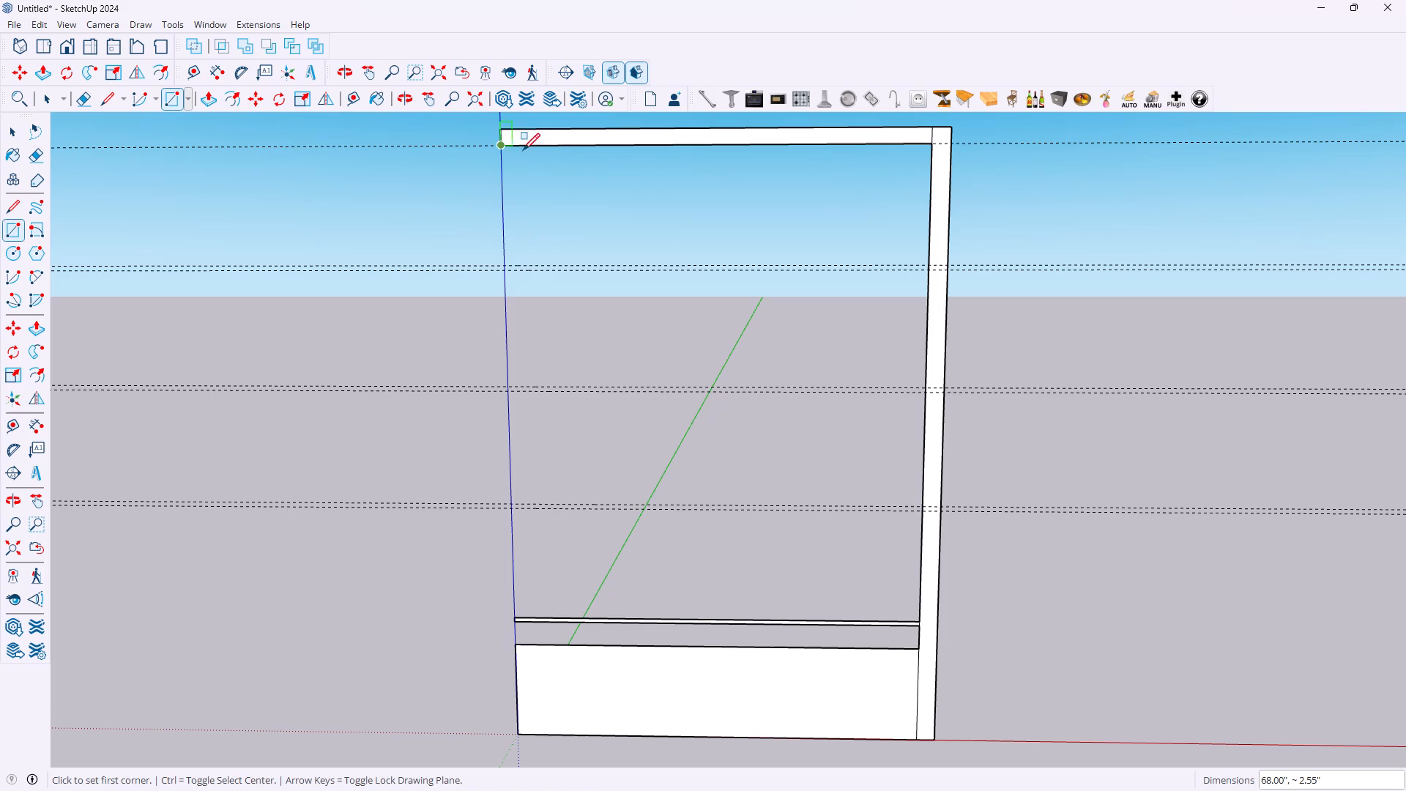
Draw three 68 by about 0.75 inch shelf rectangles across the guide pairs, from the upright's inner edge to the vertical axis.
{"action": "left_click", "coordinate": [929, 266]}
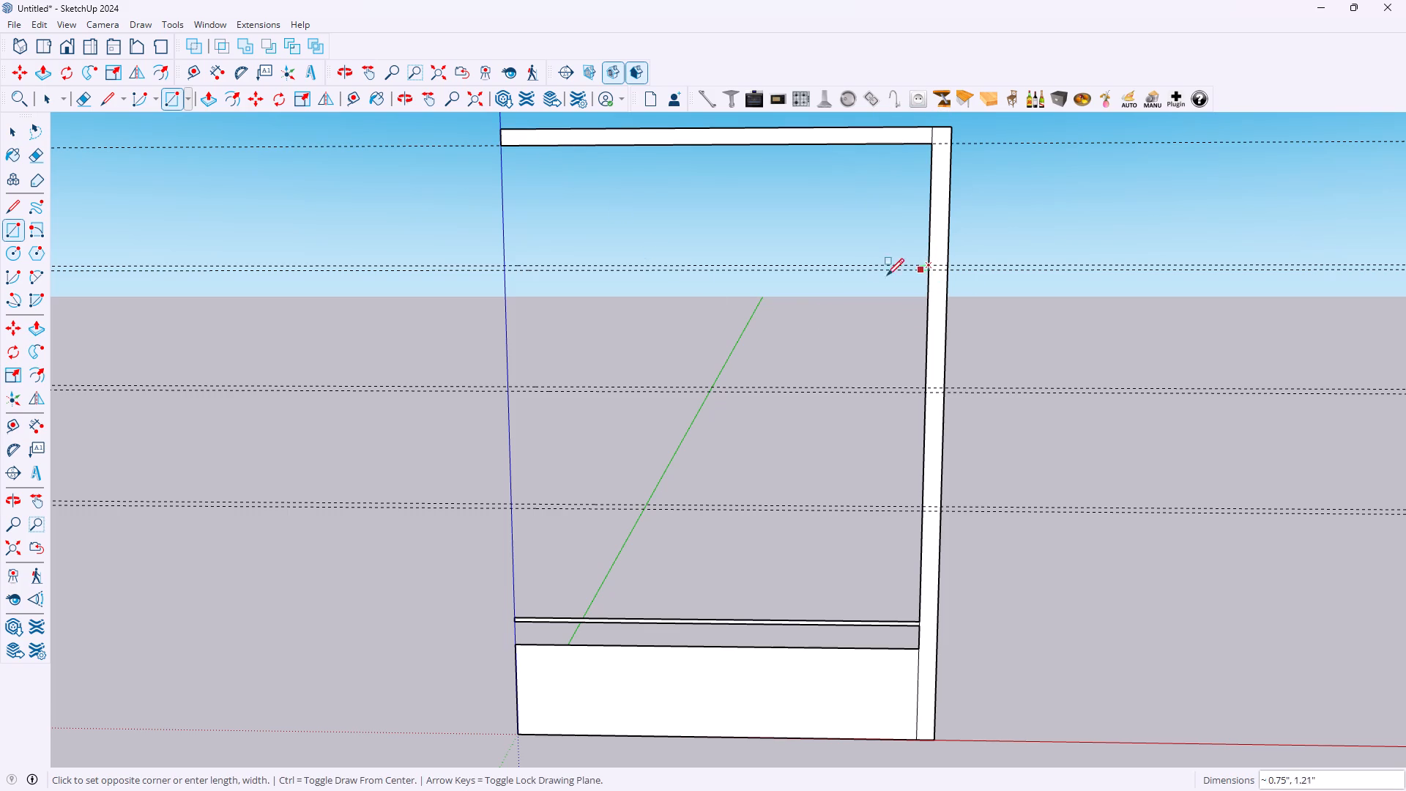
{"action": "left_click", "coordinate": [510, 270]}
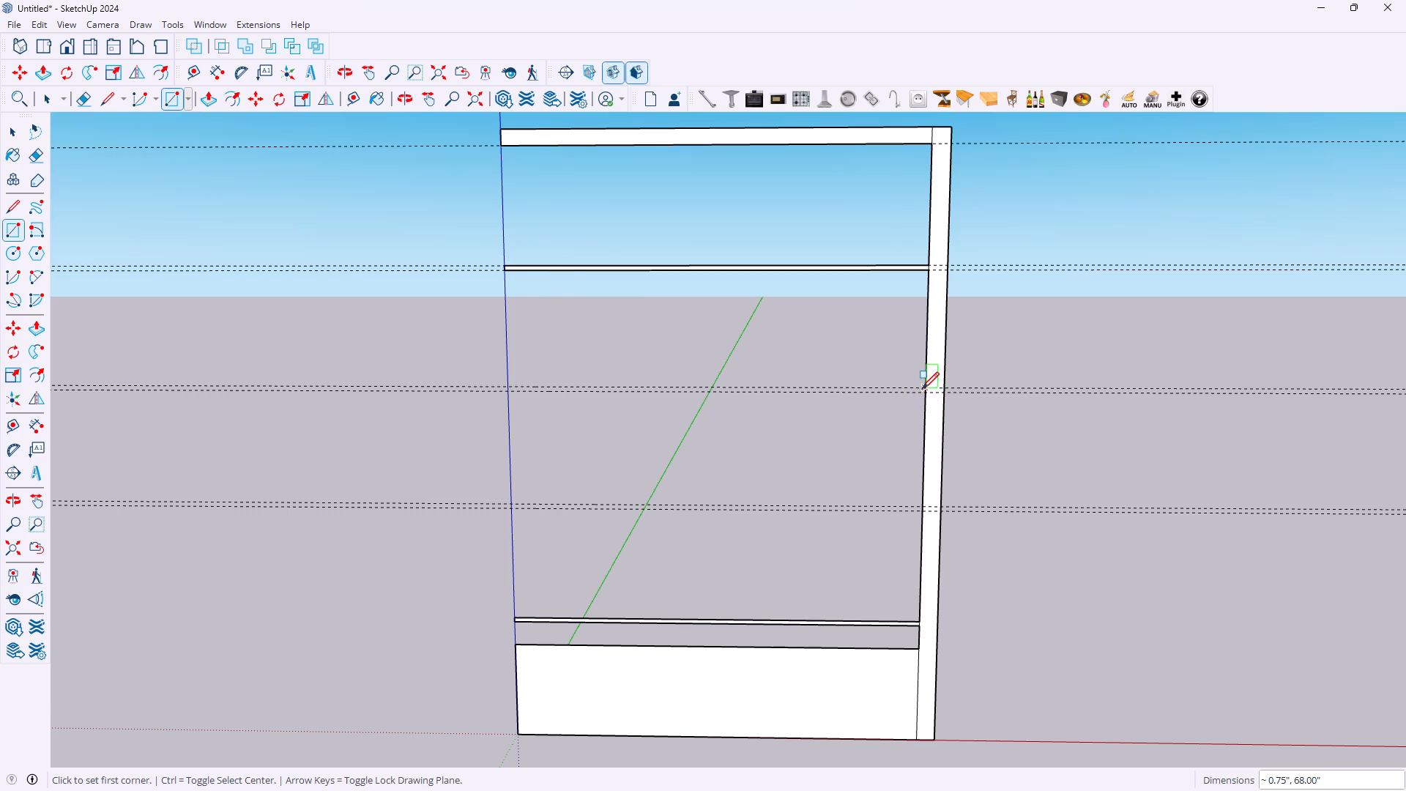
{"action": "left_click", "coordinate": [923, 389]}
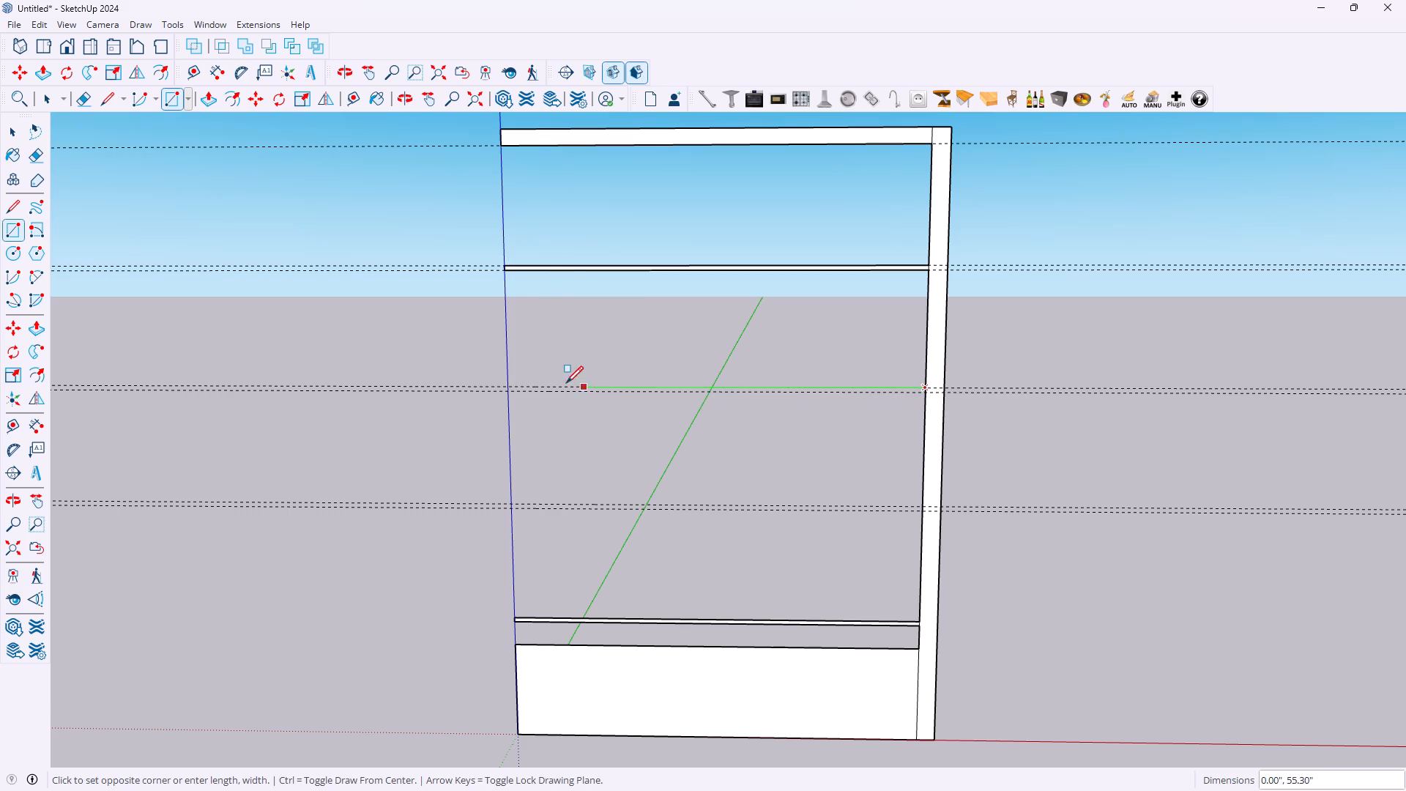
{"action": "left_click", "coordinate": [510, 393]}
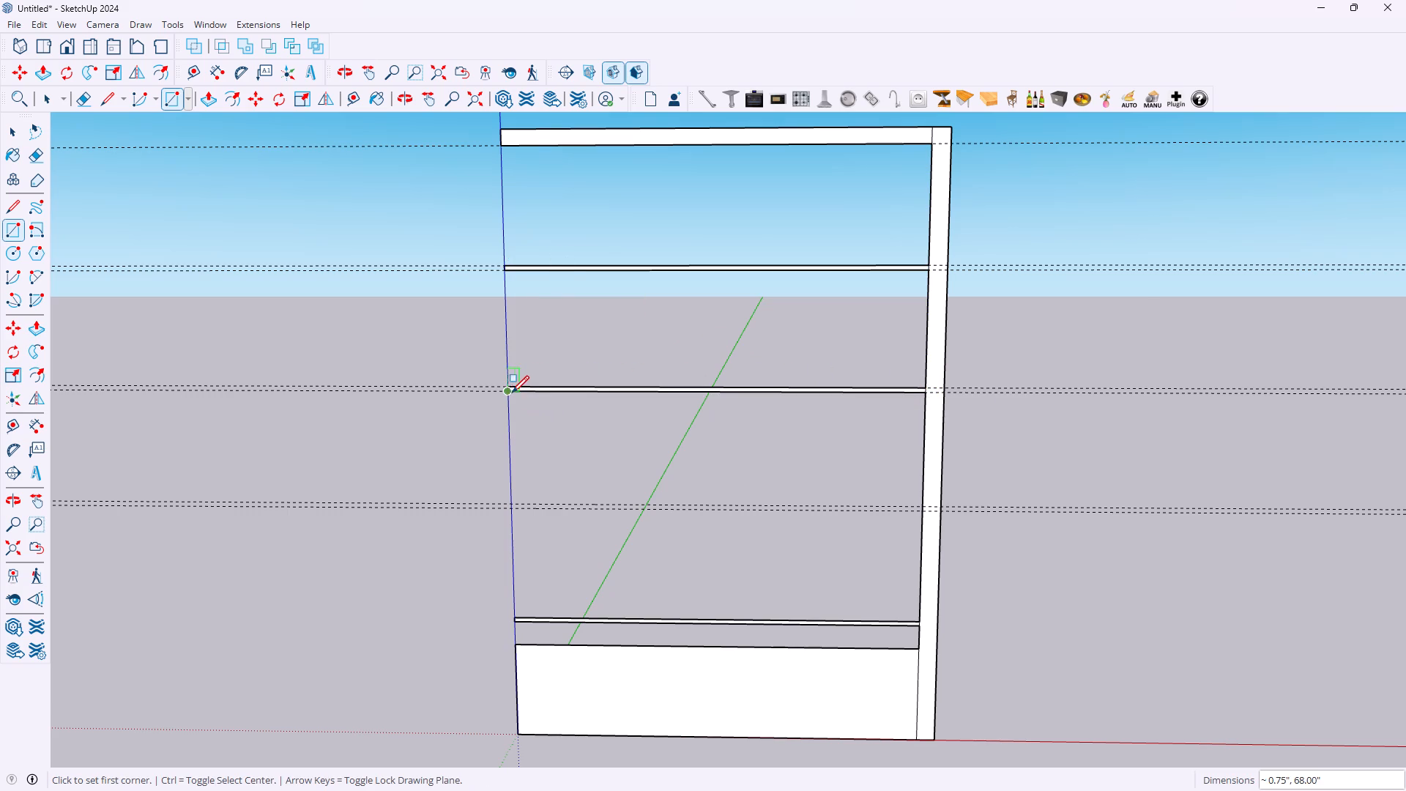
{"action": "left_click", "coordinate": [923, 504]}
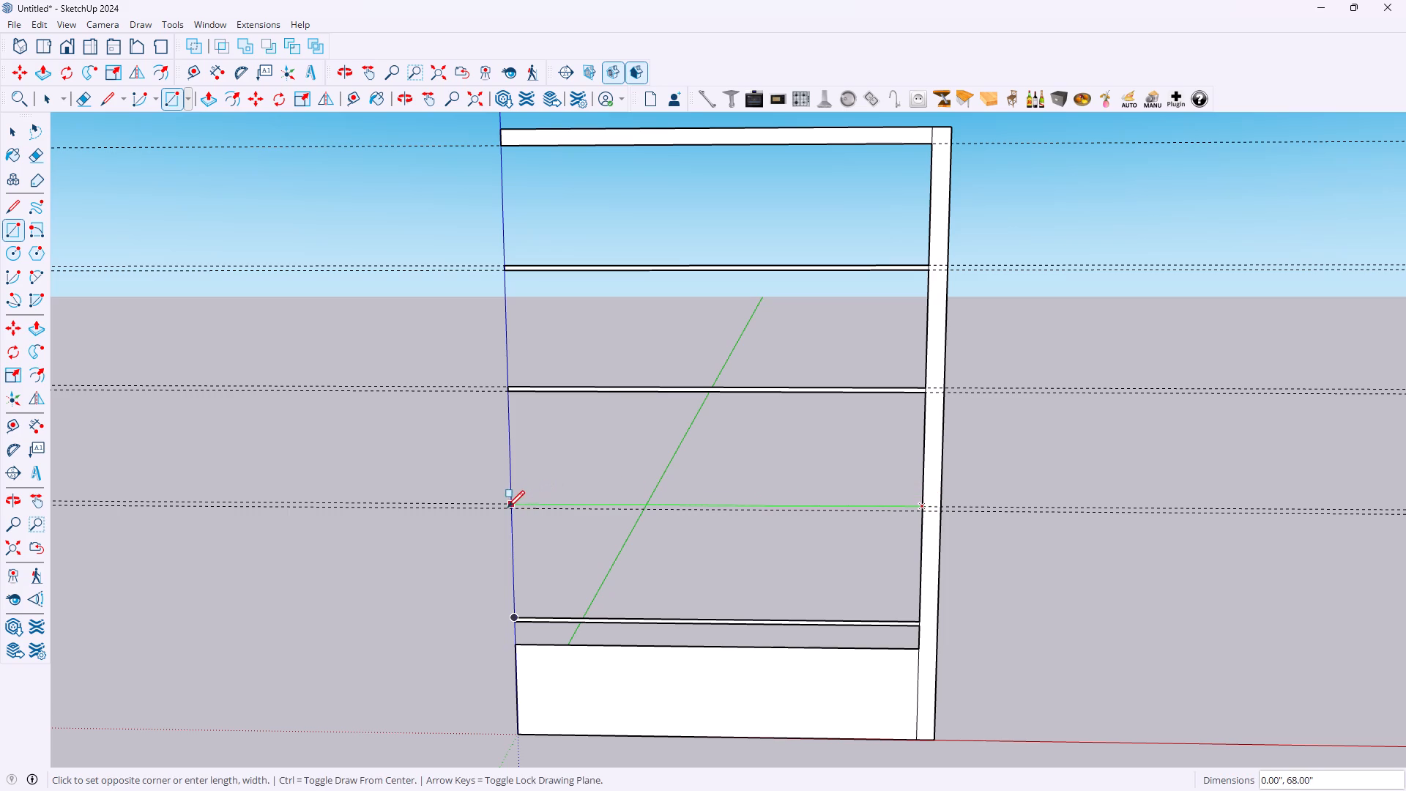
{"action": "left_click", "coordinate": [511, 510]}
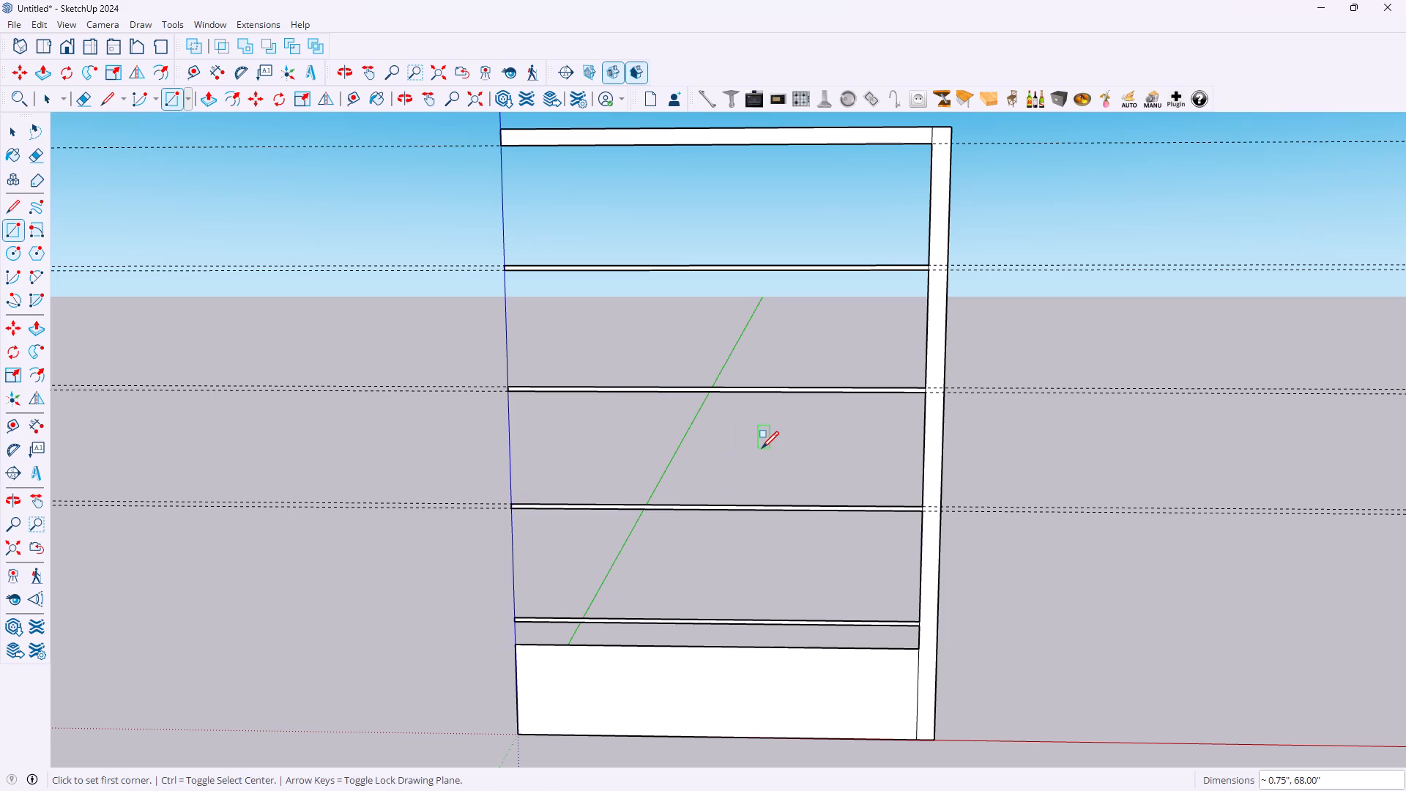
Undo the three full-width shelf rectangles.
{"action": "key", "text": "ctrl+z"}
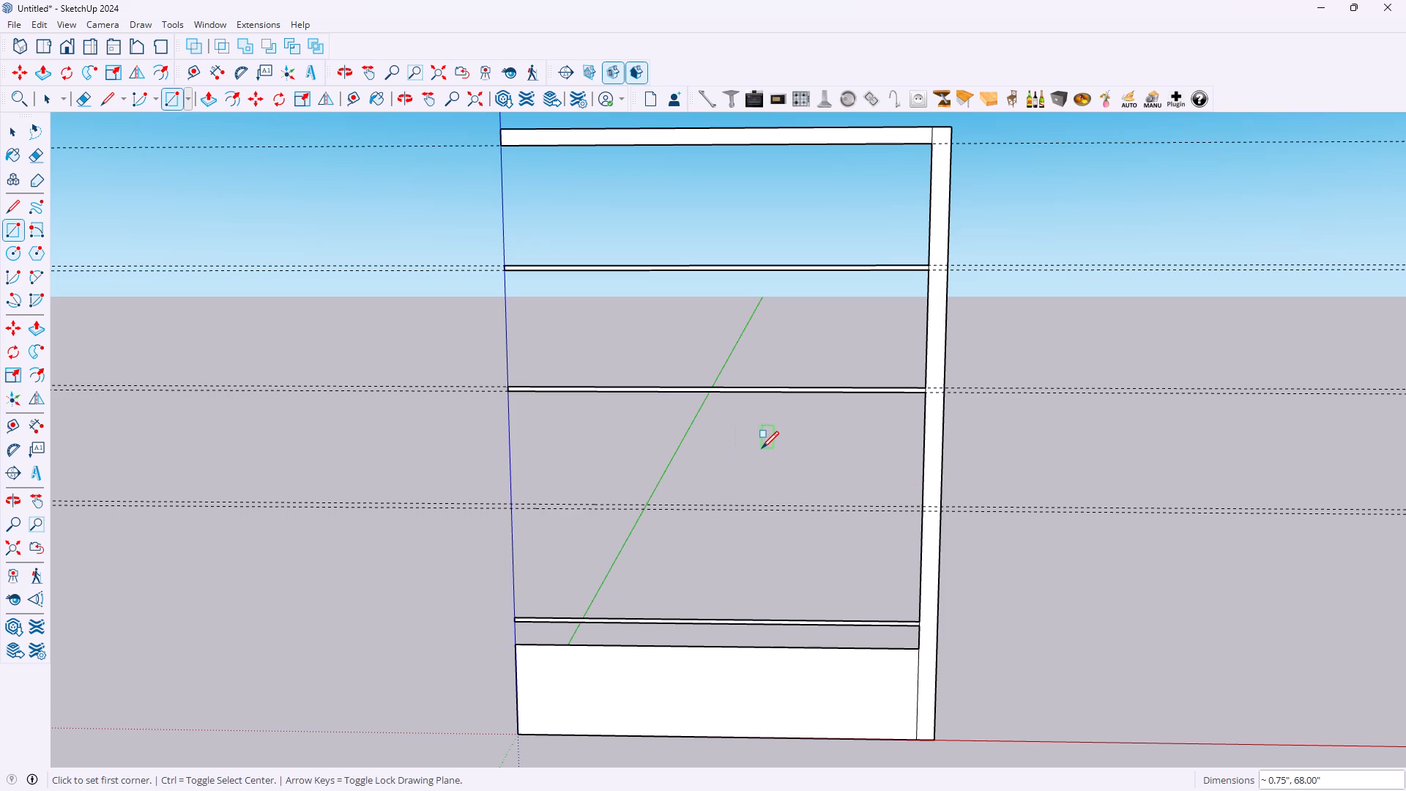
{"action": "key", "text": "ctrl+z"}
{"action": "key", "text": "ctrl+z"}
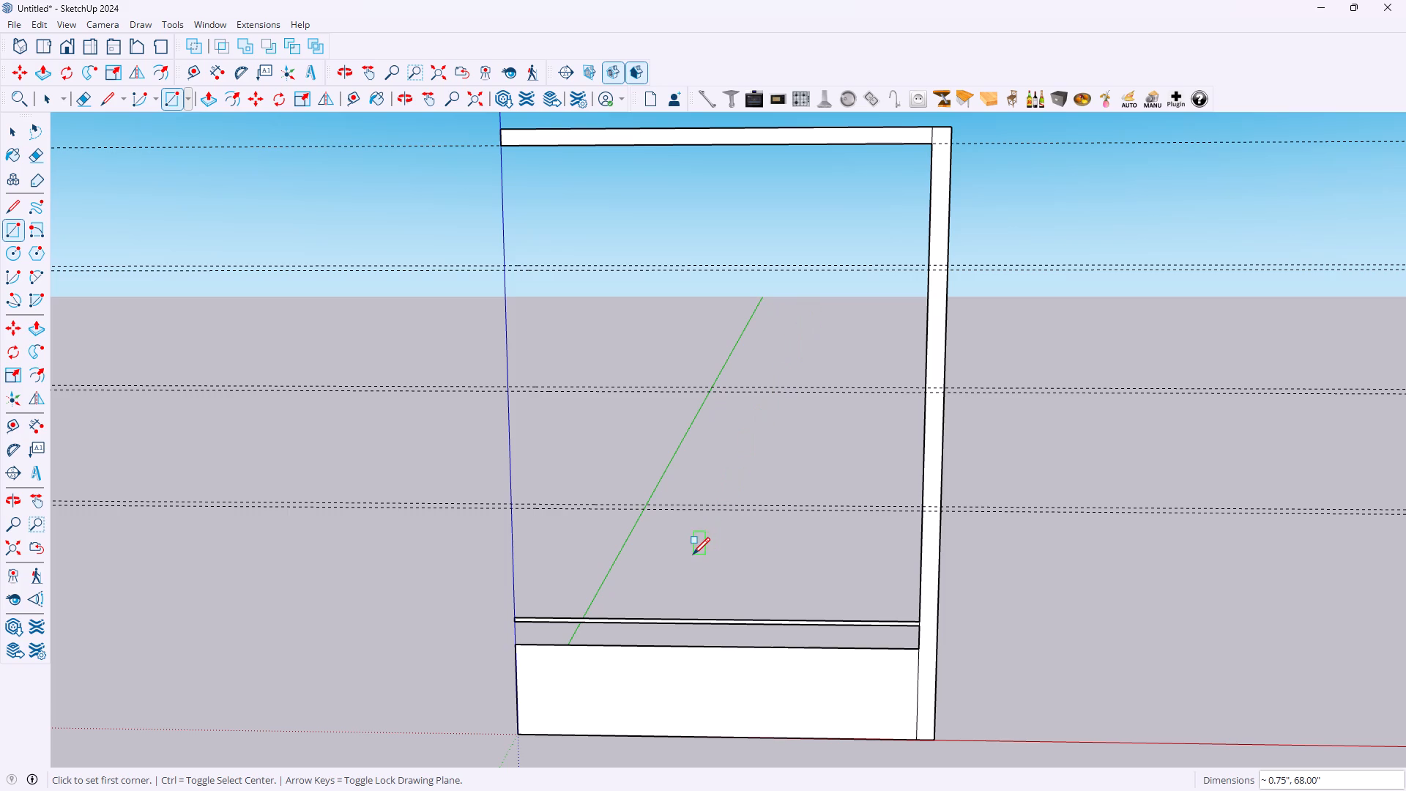
Draw a 10 by 0.75 inch rectangle within the third guide pair, starting at the vertical axis.
{"action": "left_click", "coordinate": [507, 265]}
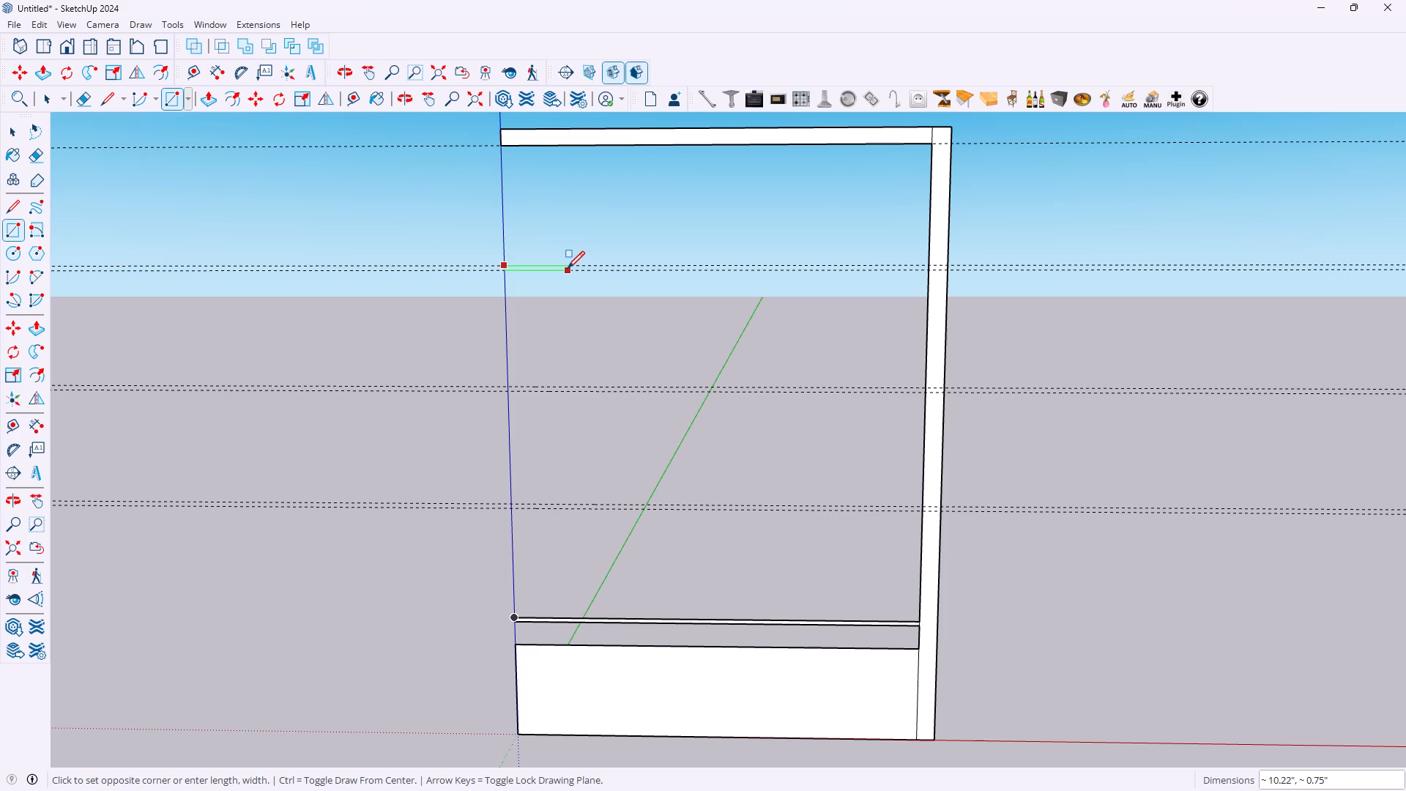
{"action": "type", "text": "10"}
{"action": "key", "text": "comma"}
{"action": "type", "text": "0.75"}
{"action": "key", "text": "Return"}
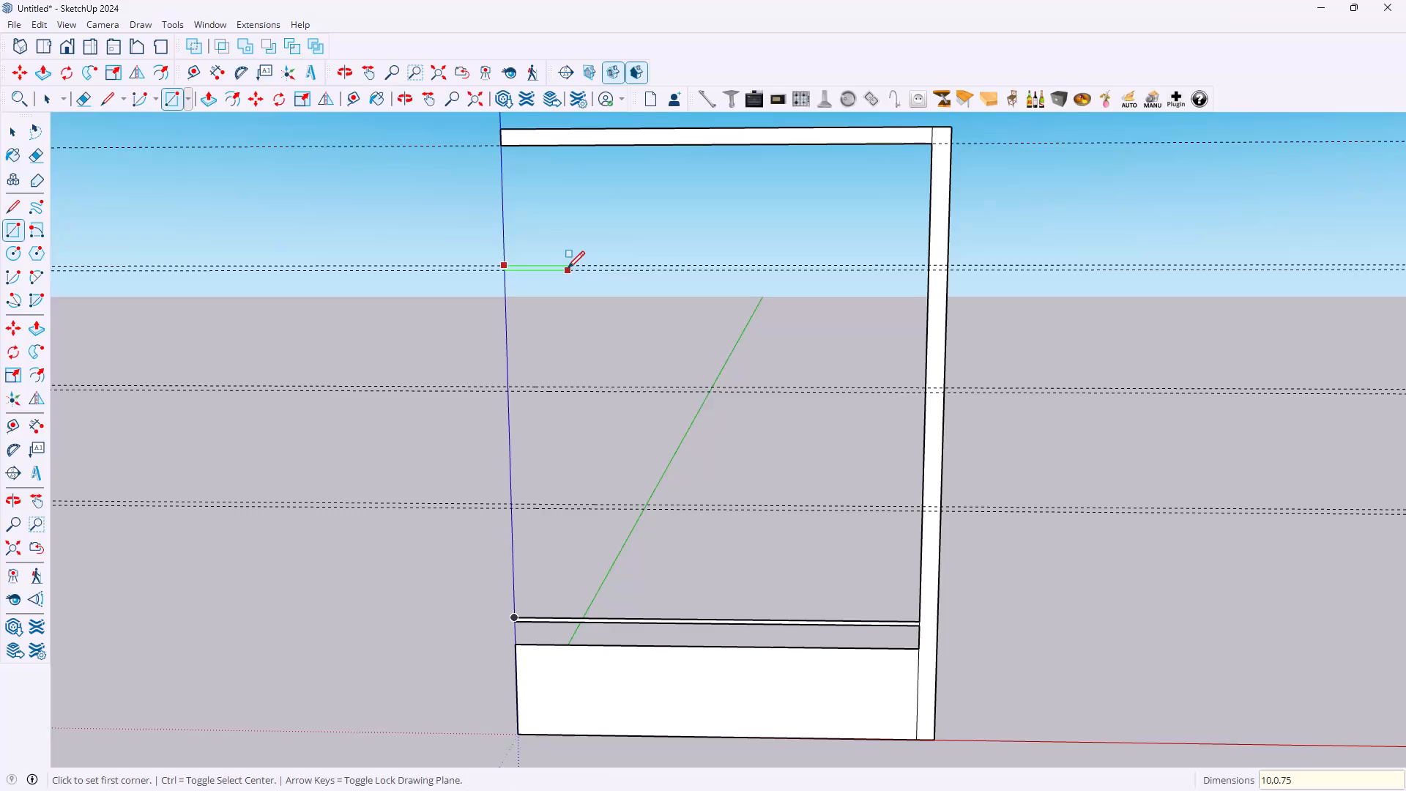
{"action": "scroll", "coordinate": [562, 264], "scroll_direction": "up", "scroll_amount": 12}
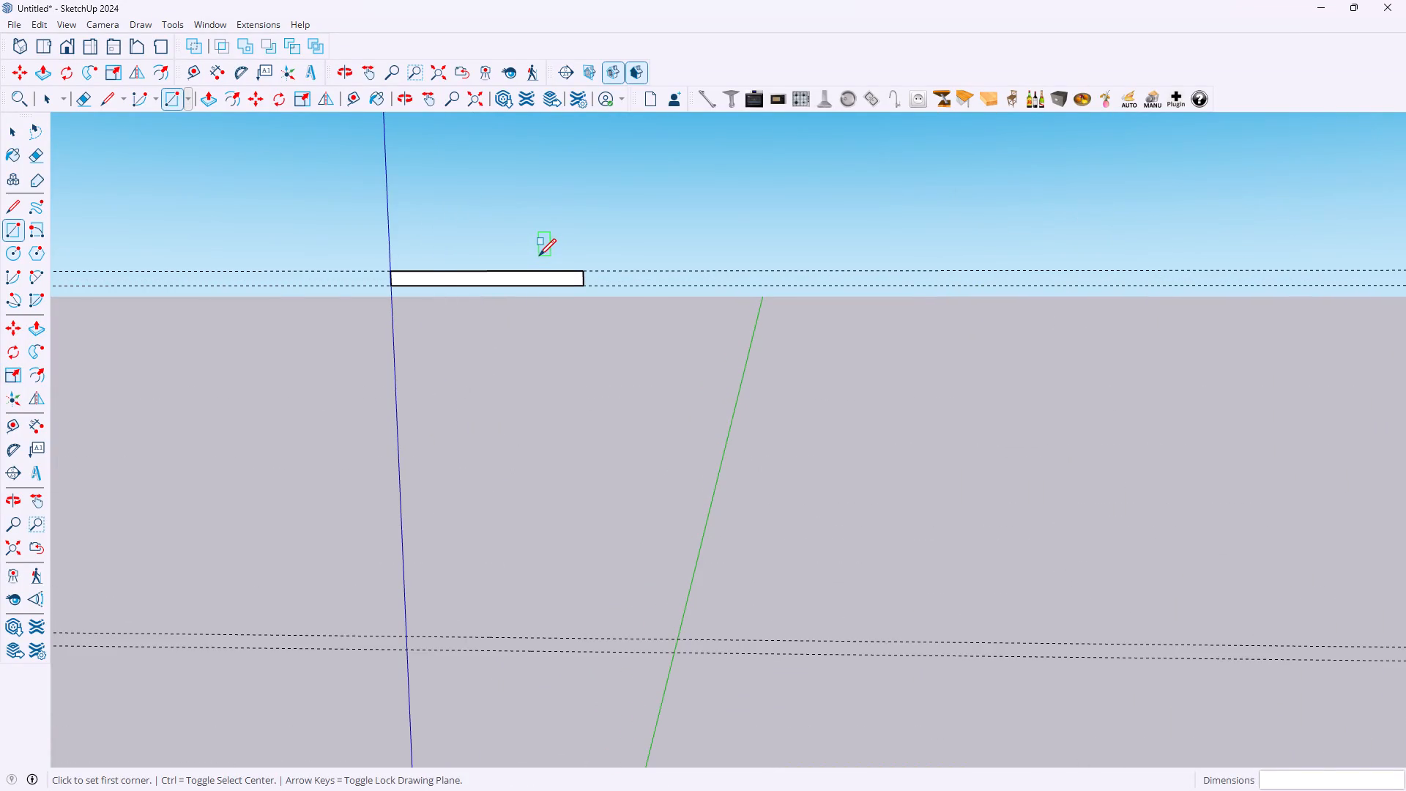
Make the short 10 by 0.75 inch rectangle's face and edges into a group.
{"action": "scroll", "coordinate": [539, 256], "scroll_direction": "down", "scroll_amount": 12}
{"action": "key", "text": "space"}
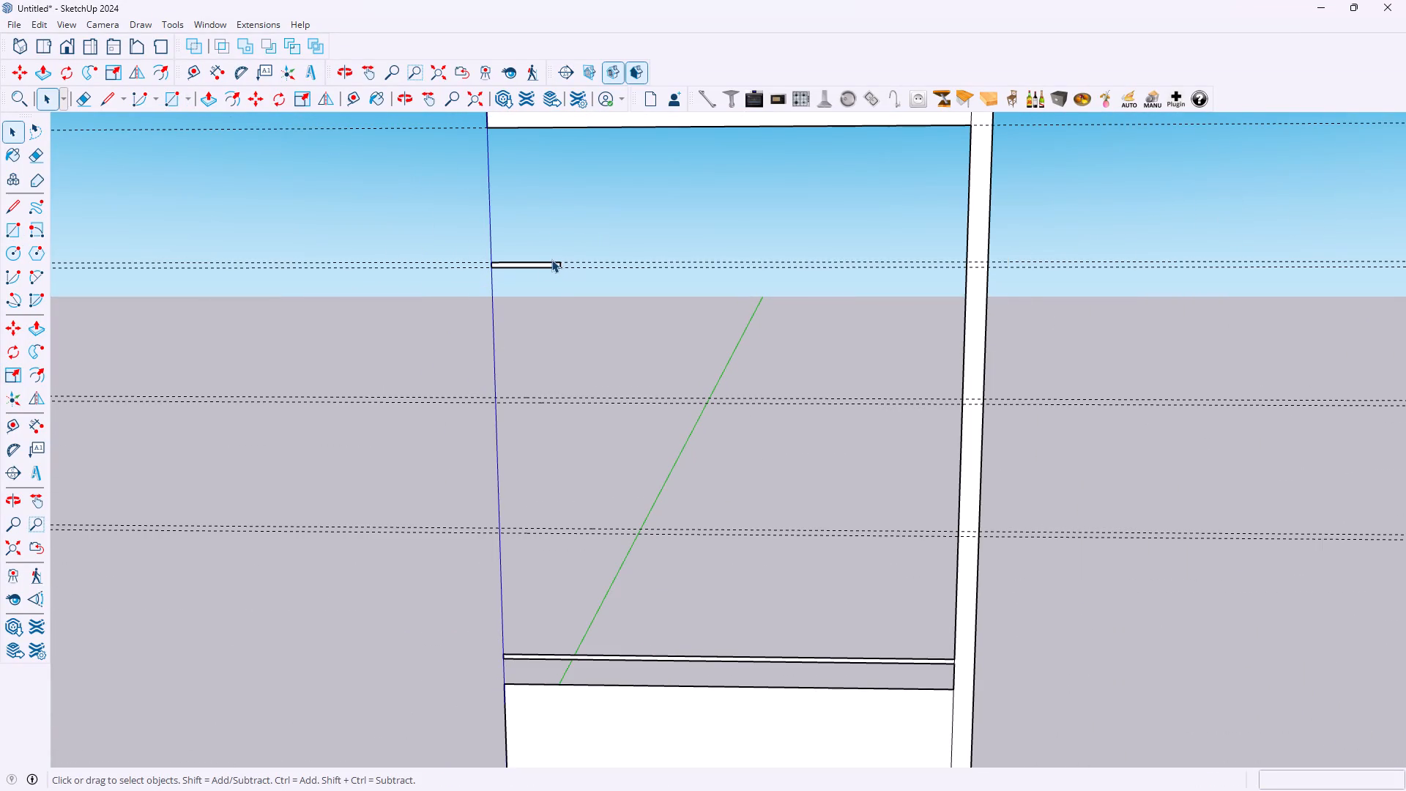
{"action": "left_click_drag", "start_coordinate": [436, 248], "coordinate": [409, 283]}
{"action": "left_click", "coordinate": [596, 303]}
{"action": "scroll", "coordinate": [513, 275], "scroll_direction": "up", "scroll_amount": 7}
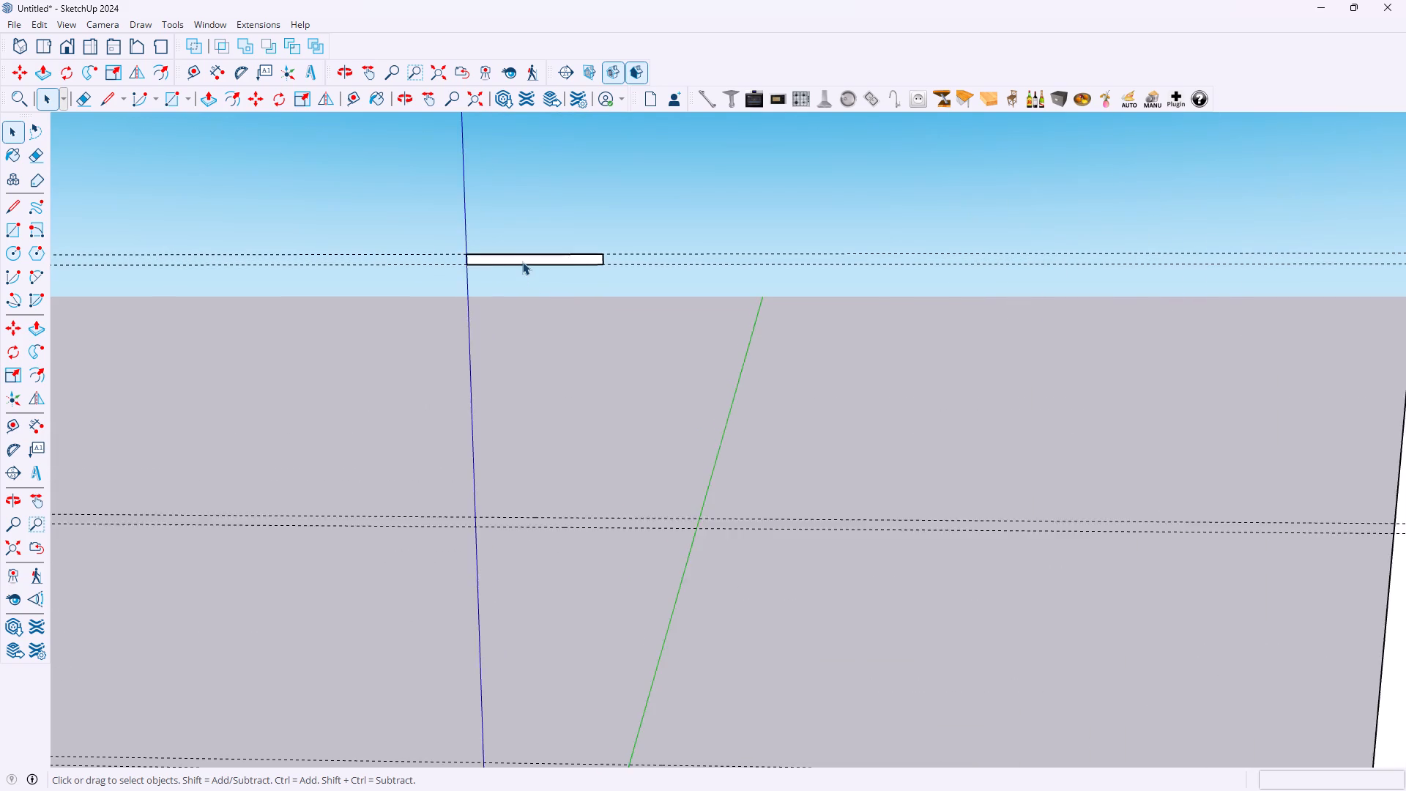
{"action": "scroll", "coordinate": [522, 261], "scroll_direction": "up", "scroll_amount": 8}
{"action": "left_click", "coordinate": [524, 256]}
{"action": "right_click", "coordinate": [525, 256]}
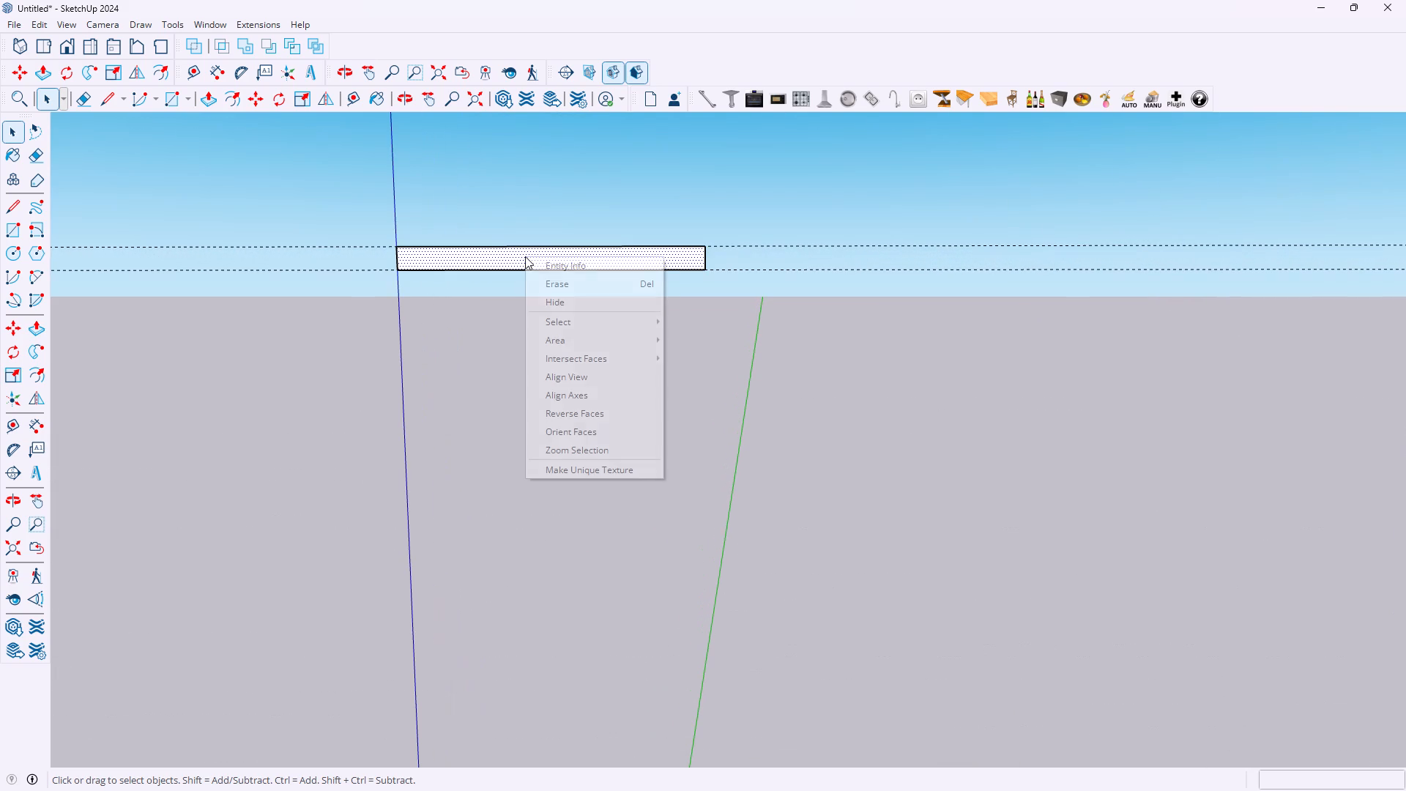
{"action": "left_click", "coordinate": [513, 259]}
{"action": "key", "text": "w"}
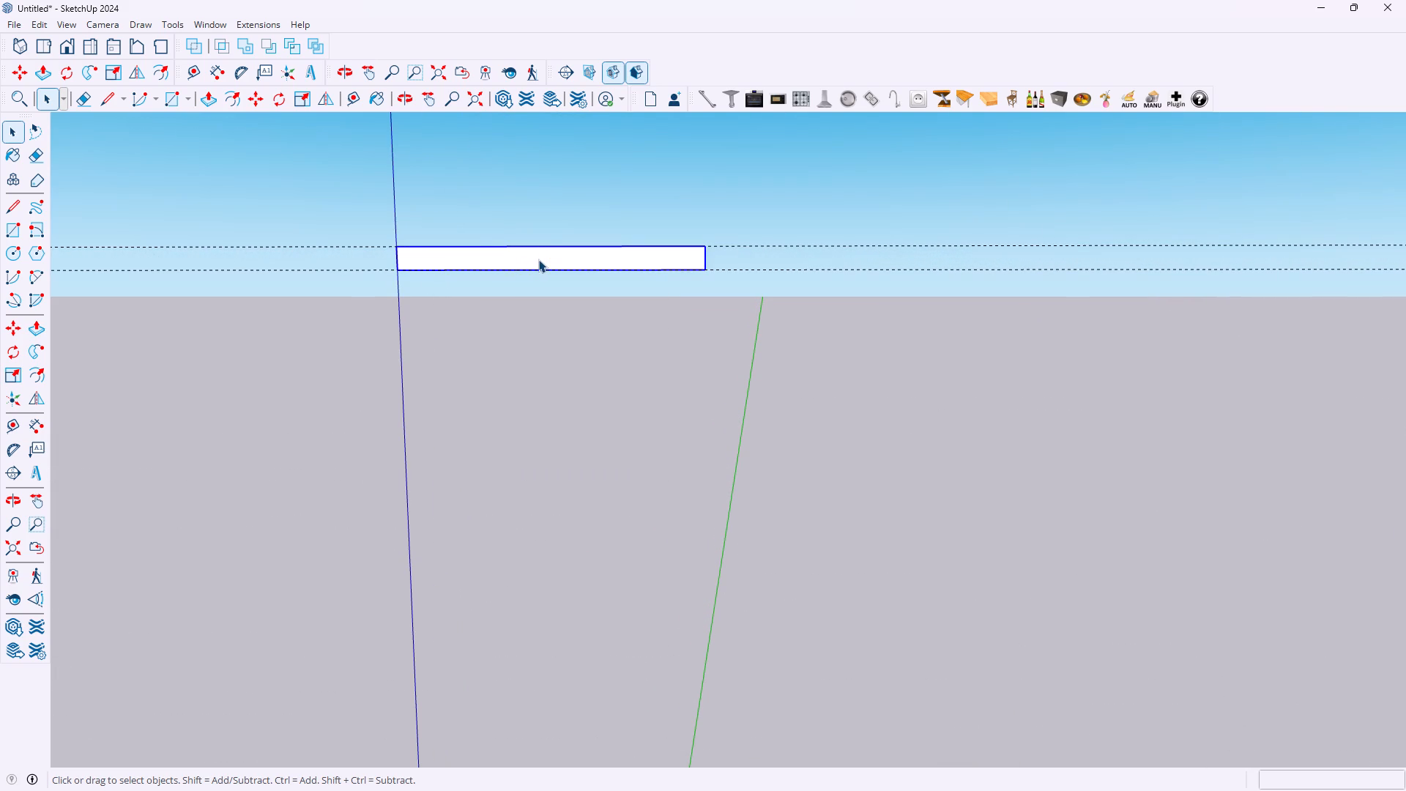
Copy the short shelf group straight down about 19.54 inches onto the second guide pair.
{"action": "key", "text": "m"}
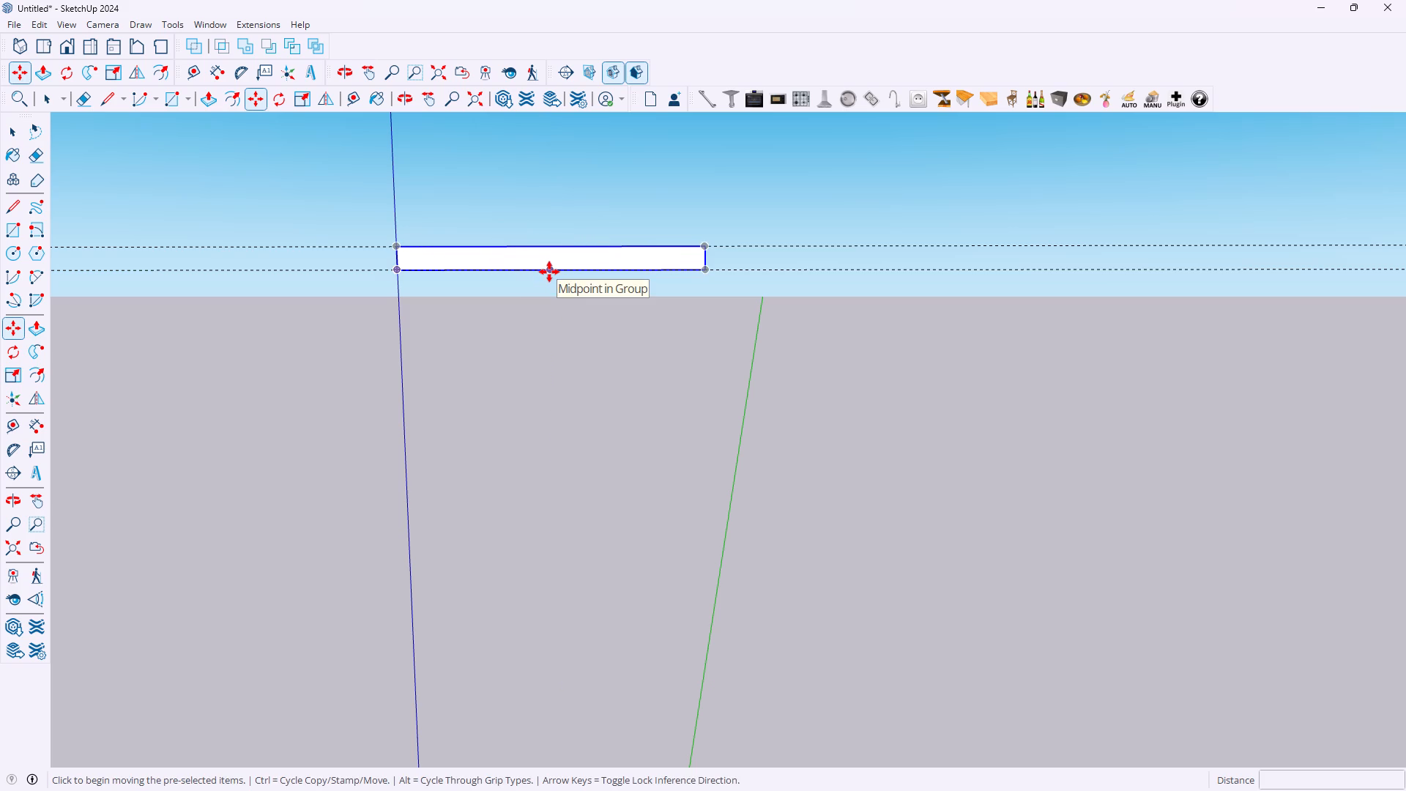
{"action": "left_click", "coordinate": [550, 272]}
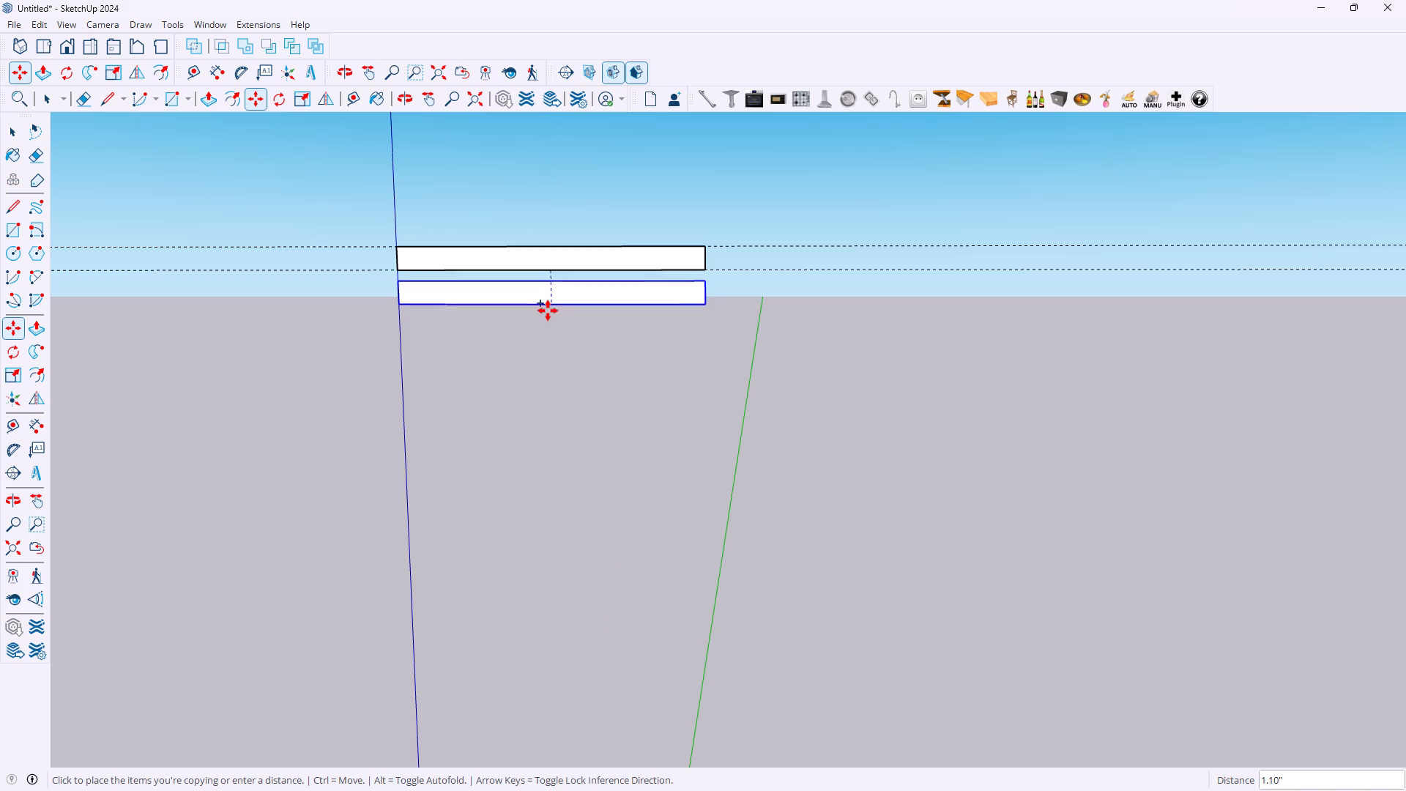
{"action": "scroll", "coordinate": [548, 324], "scroll_direction": "down", "scroll_amount": 14}
{"action": "scroll", "coordinate": [560, 434], "scroll_direction": "up", "scroll_amount": 4}
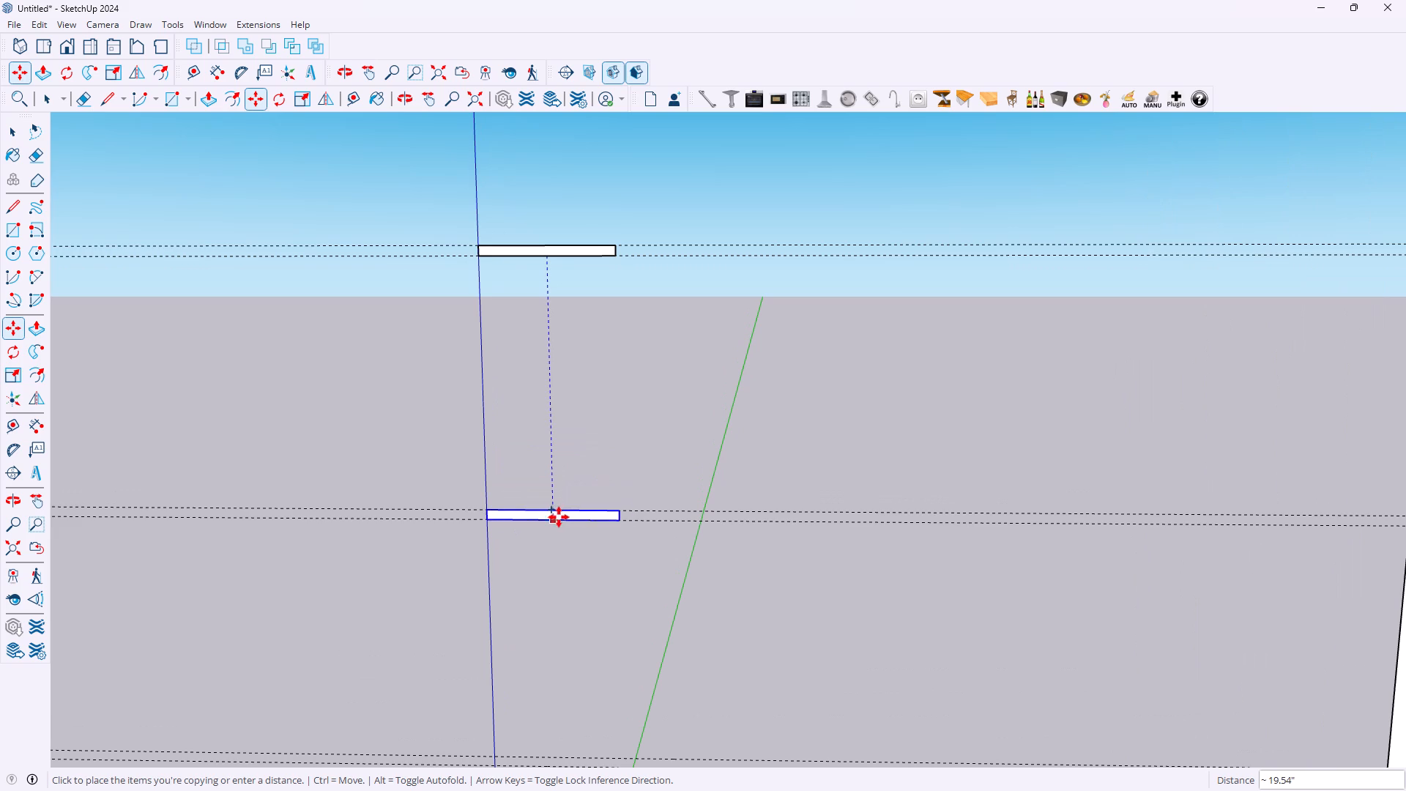
{"action": "left_click", "coordinate": [554, 521]}
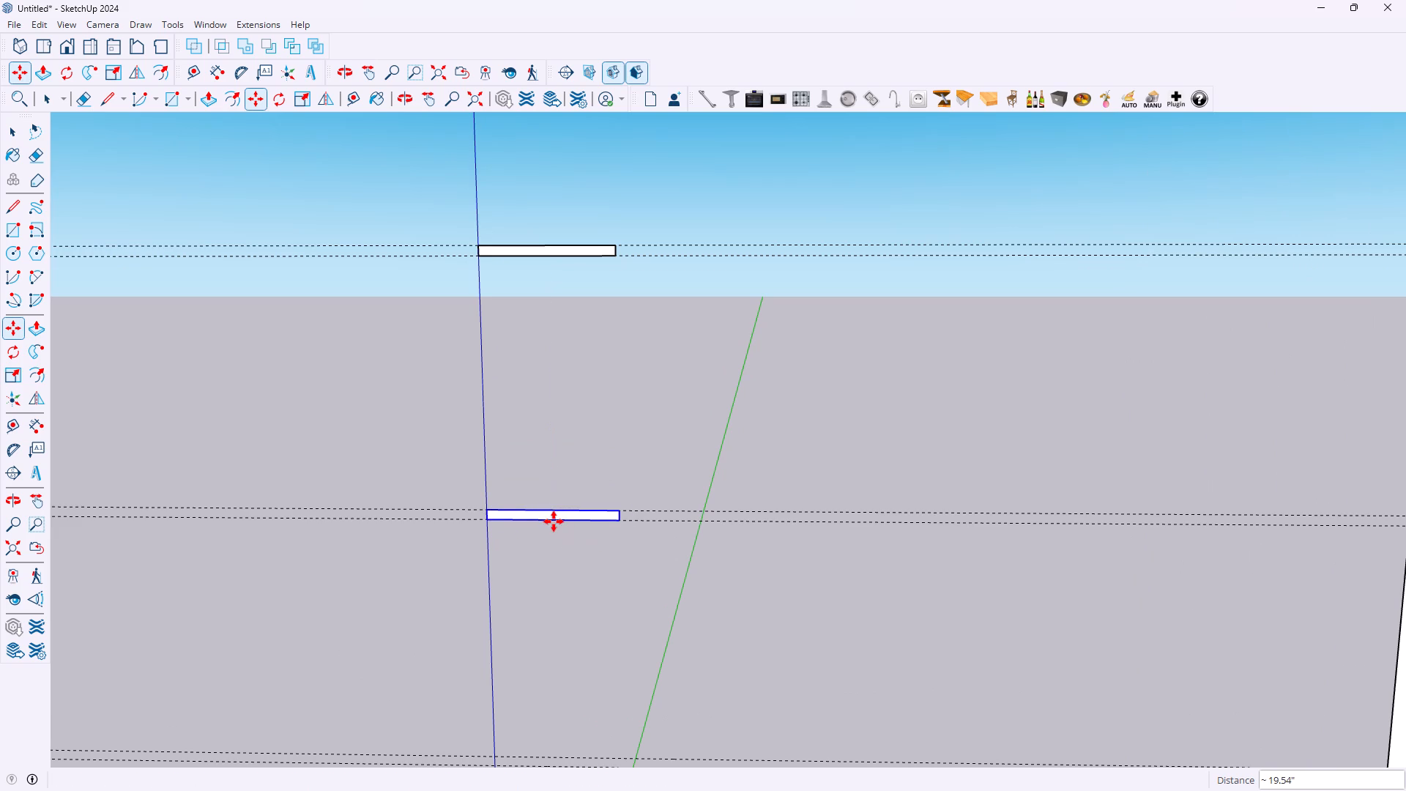
Copy the second short shelf group straight down about 19.54 inches onto the first guide pair.
{"action": "scroll", "coordinate": [579, 532], "scroll_direction": "down", "scroll_amount": 8}
{"action": "scroll", "coordinate": [574, 661], "scroll_direction": "up", "scroll_amount": 4}
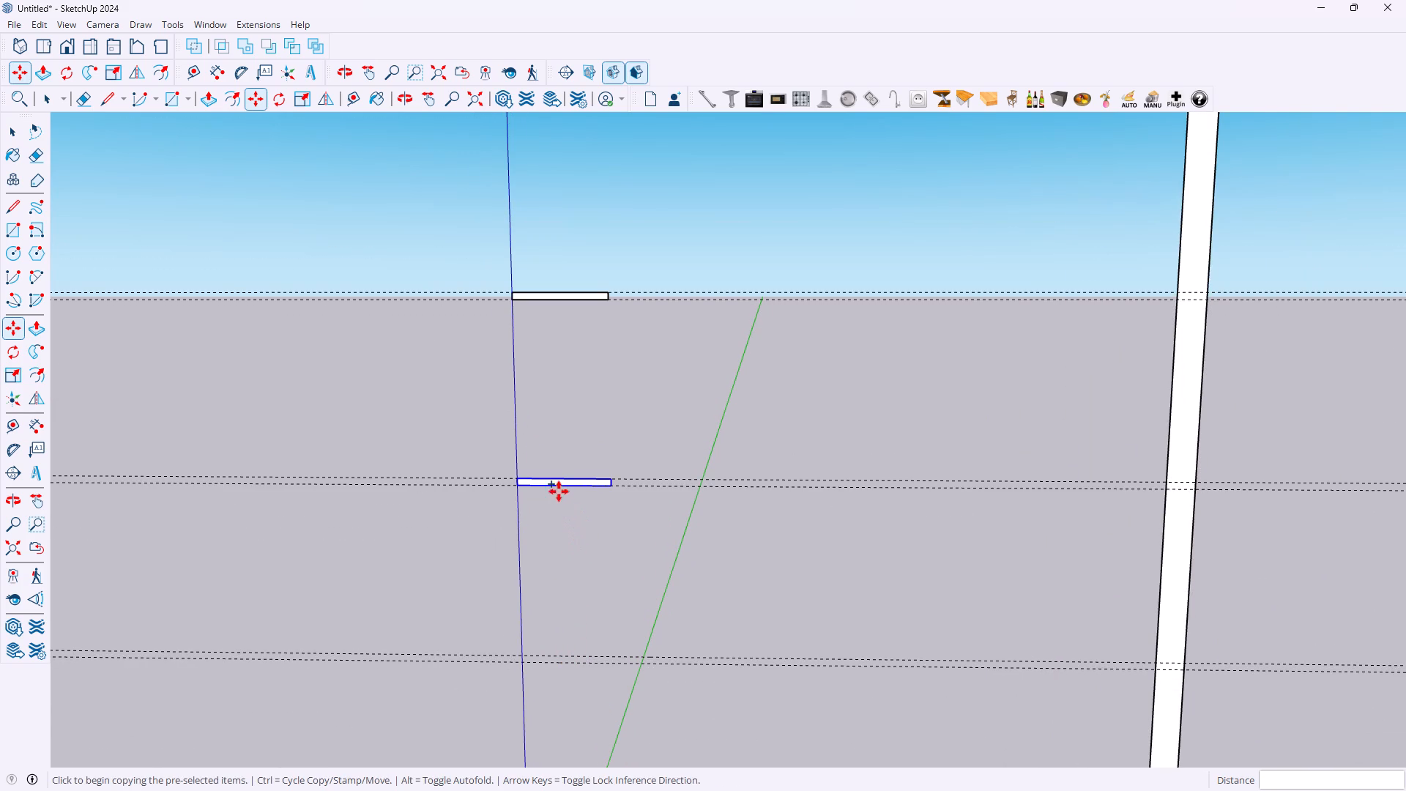
{"action": "scroll", "coordinate": [551, 480], "scroll_direction": "up", "scroll_amount": 8}
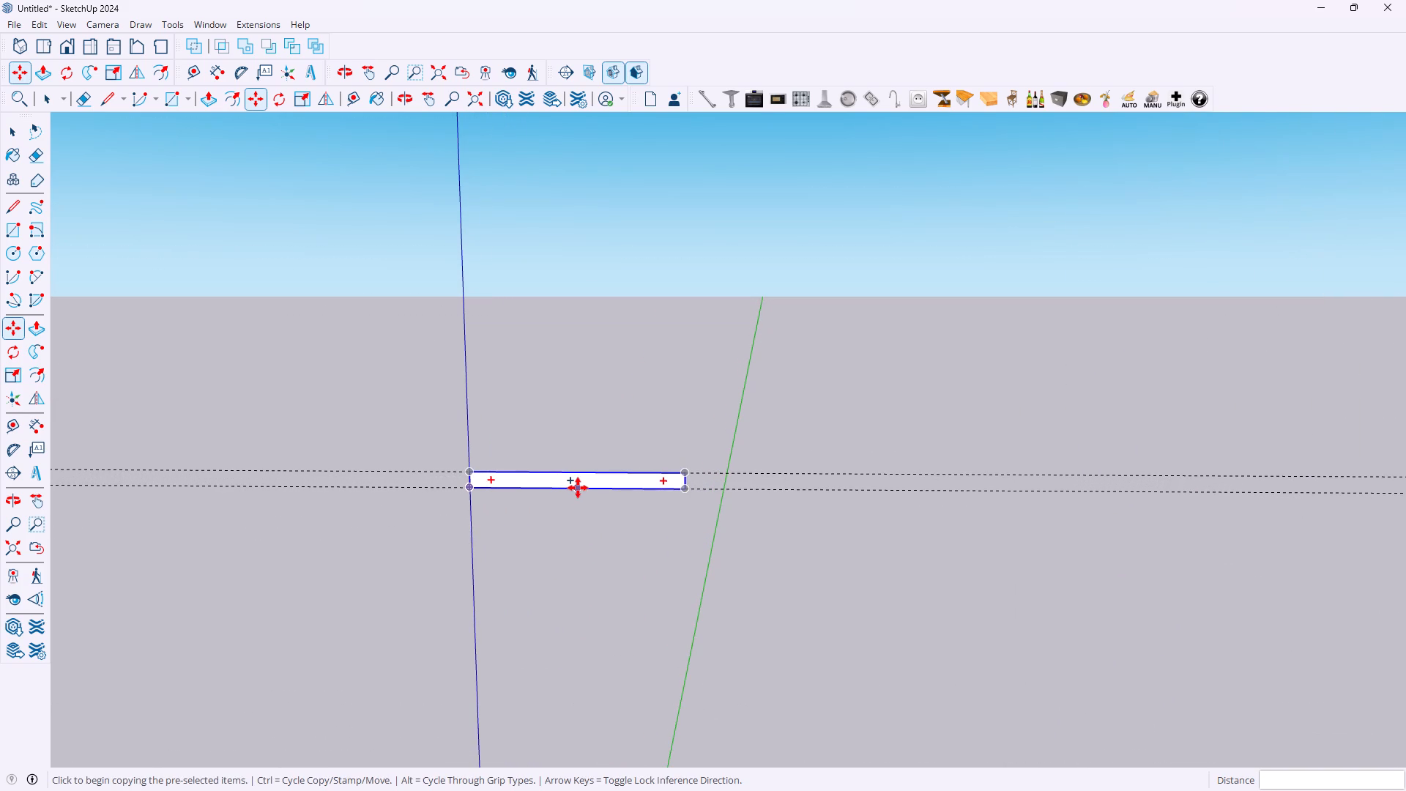
{"action": "left_click", "coordinate": [578, 488]}
{"action": "scroll", "coordinate": [592, 552], "scroll_direction": "down", "scroll_amount": 3}
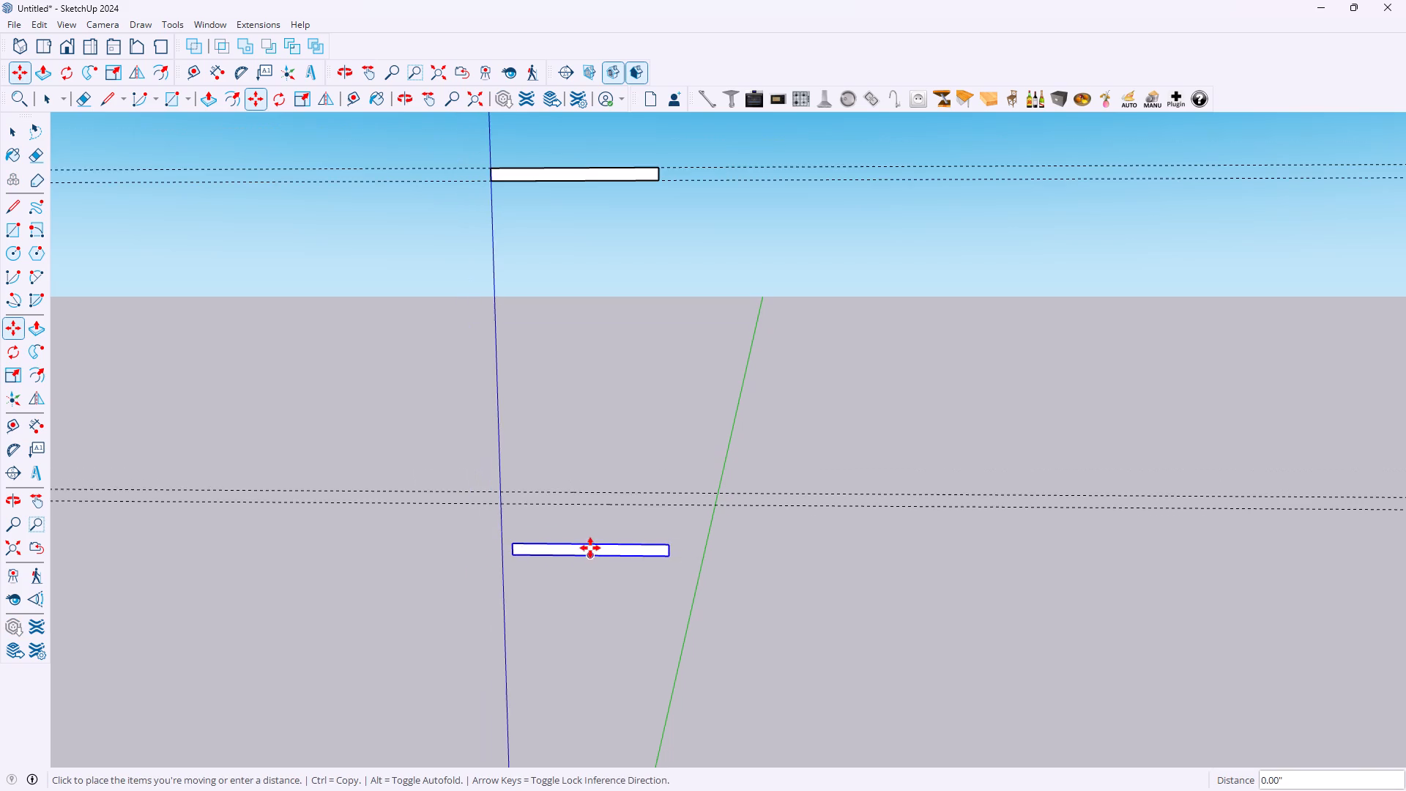
{"action": "scroll", "coordinate": [589, 548], "scroll_direction": "down", "scroll_amount": 8}
{"action": "scroll", "coordinate": [584, 608], "scroll_direction": "up", "scroll_amount": 6}
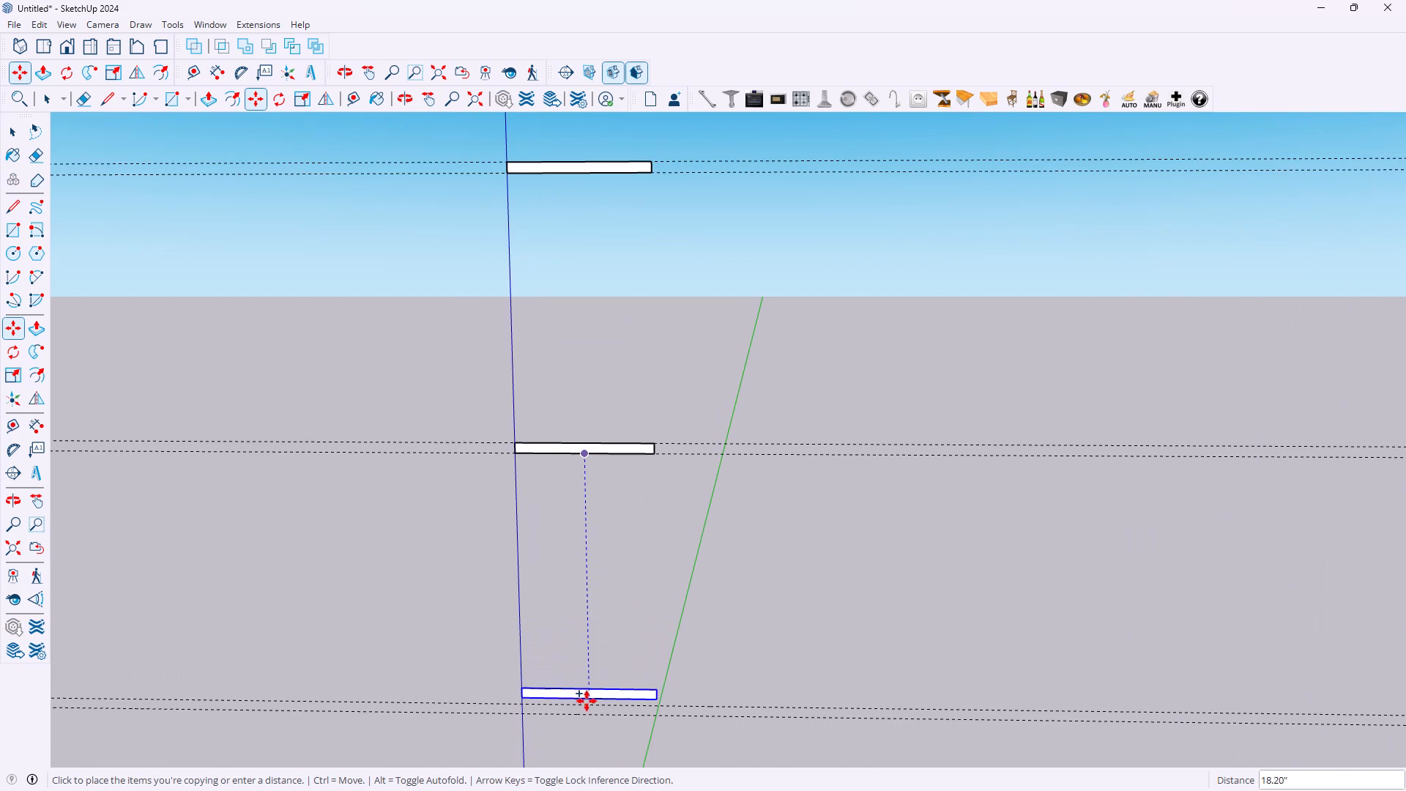
{"action": "left_click", "coordinate": [584, 711]}
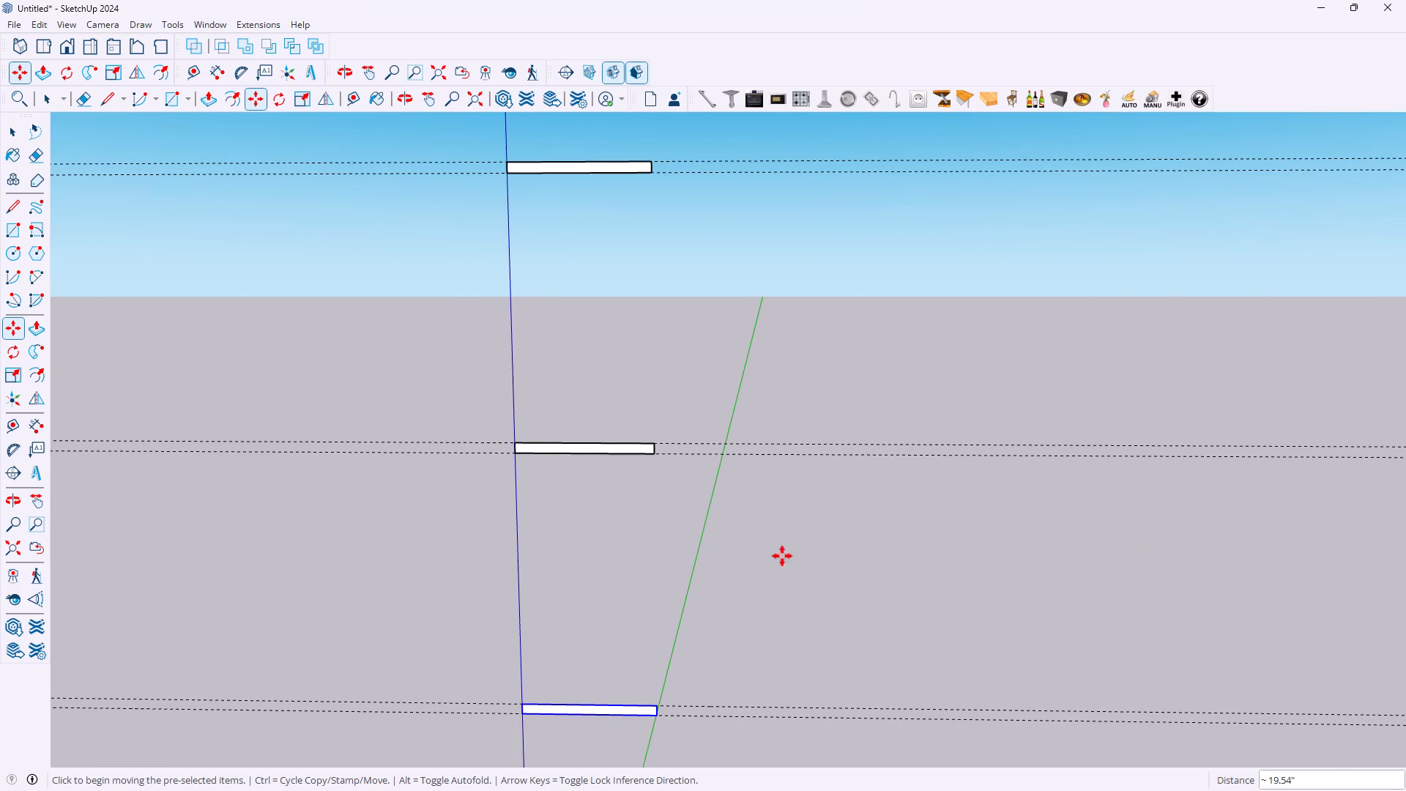
Copy the three short shelf groups together 58 inches along the red axis so their ends meet the tall upright.
{"action": "scroll", "coordinate": [718, 435], "scroll_direction": "down", "scroll_amount": 6}
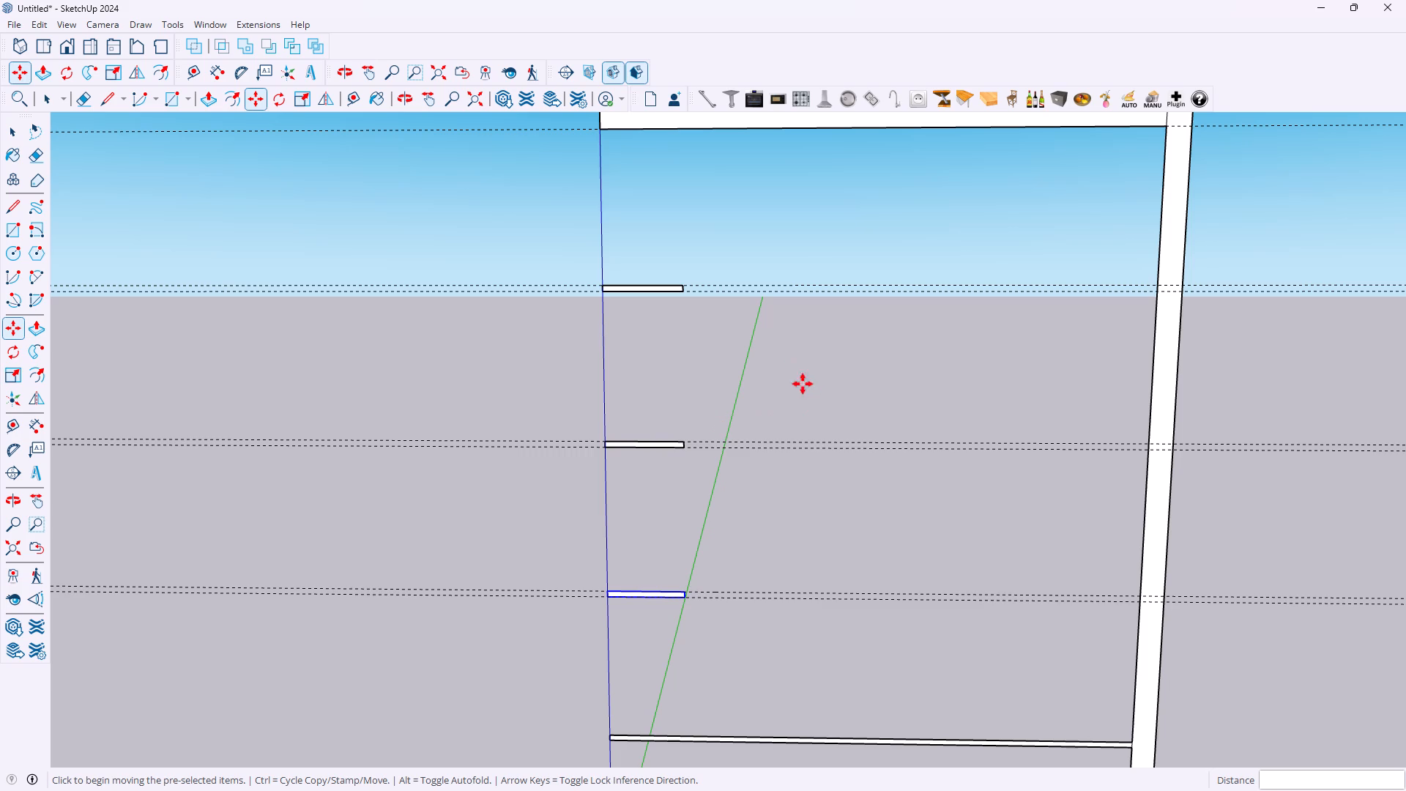
{"action": "key", "text": "space"}
{"action": "left_click", "coordinate": [718, 352]}
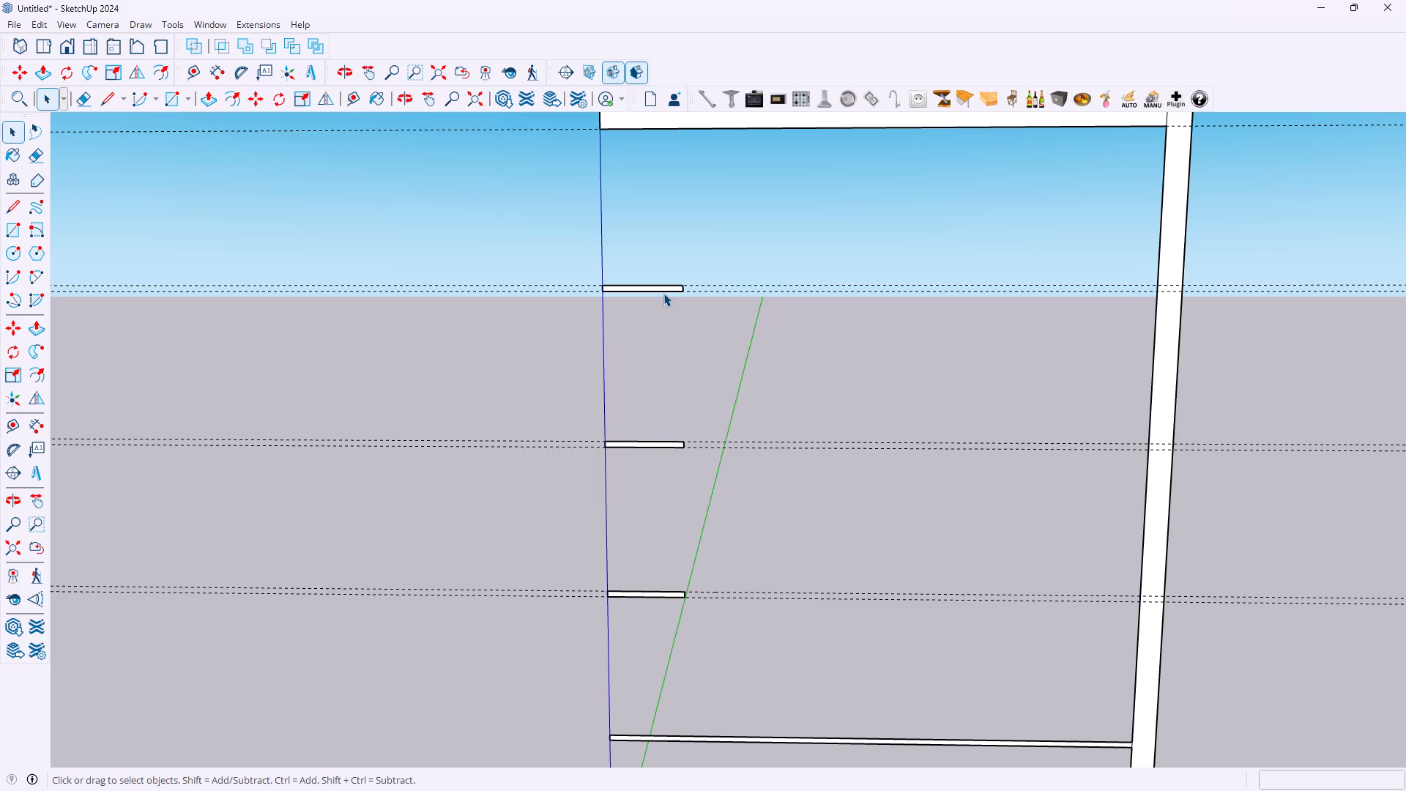
{"action": "left_click", "coordinate": [662, 289]}
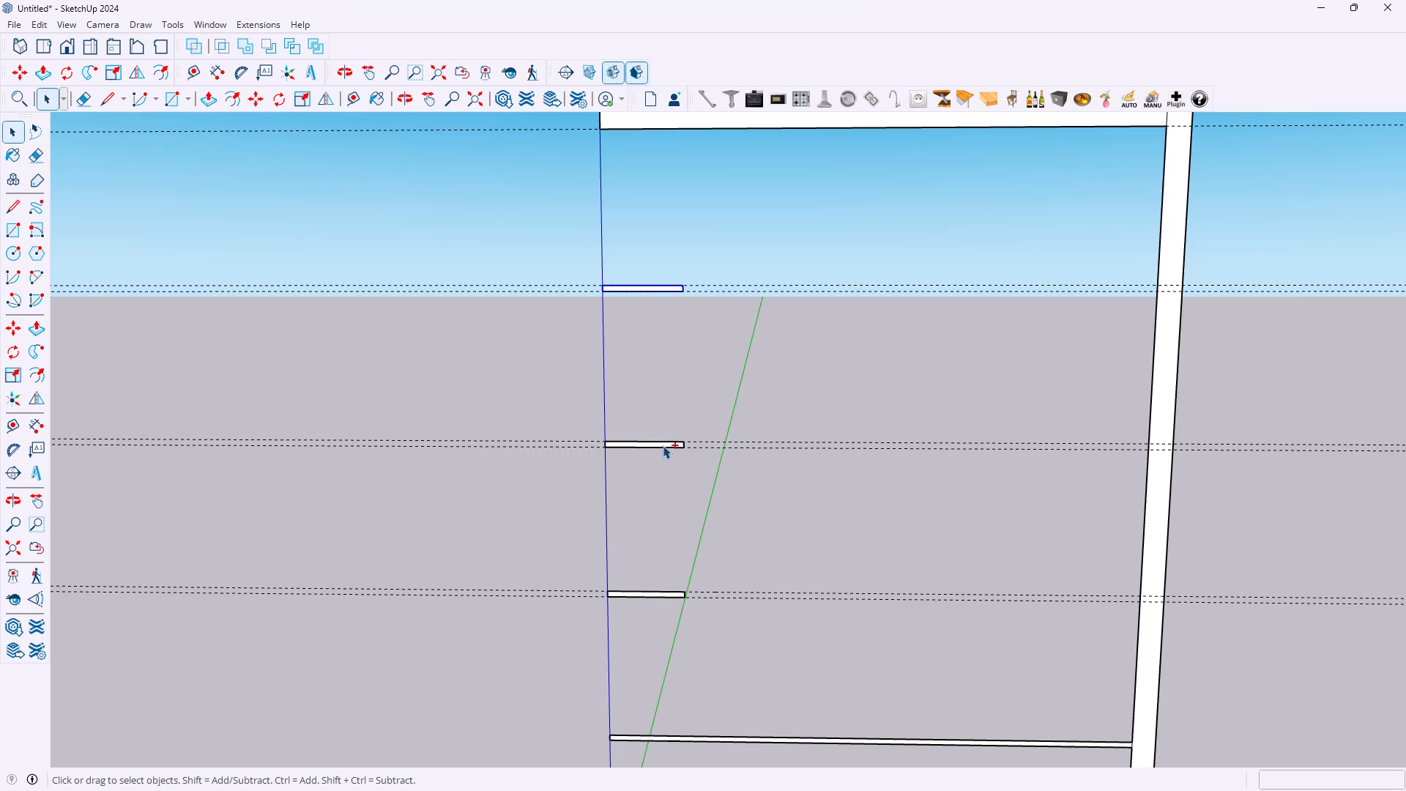
{"action": "left_click", "coordinate": [663, 445], "text": "ctrl"}
{"action": "left_click", "coordinate": [666, 595], "text": "ctrl"}
{"action": "key", "text": "m"}
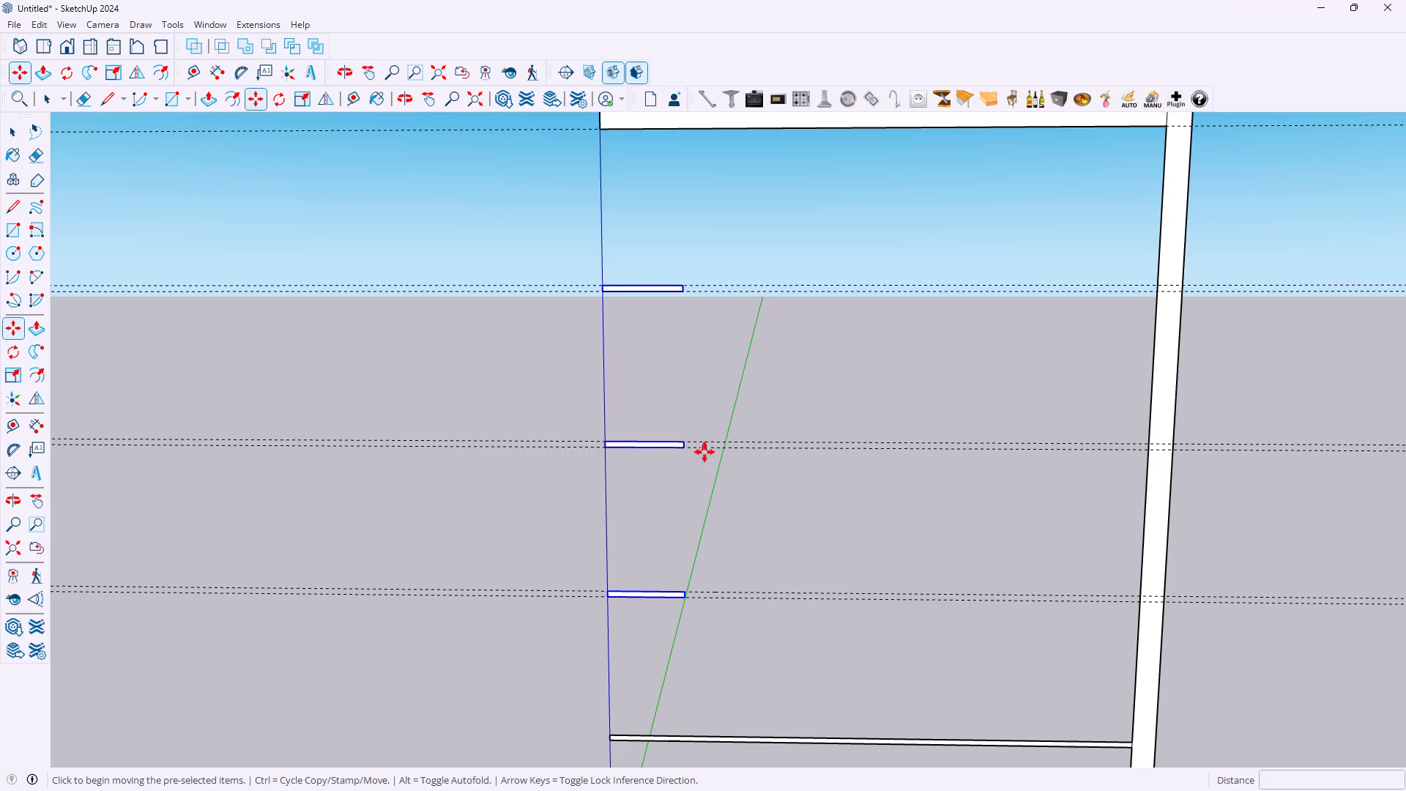
{"action": "scroll", "coordinate": [691, 523], "scroll_direction": "up", "scroll_amount": 4}
{"action": "scroll", "coordinate": [686, 623], "scroll_direction": "up", "scroll_amount": 4}
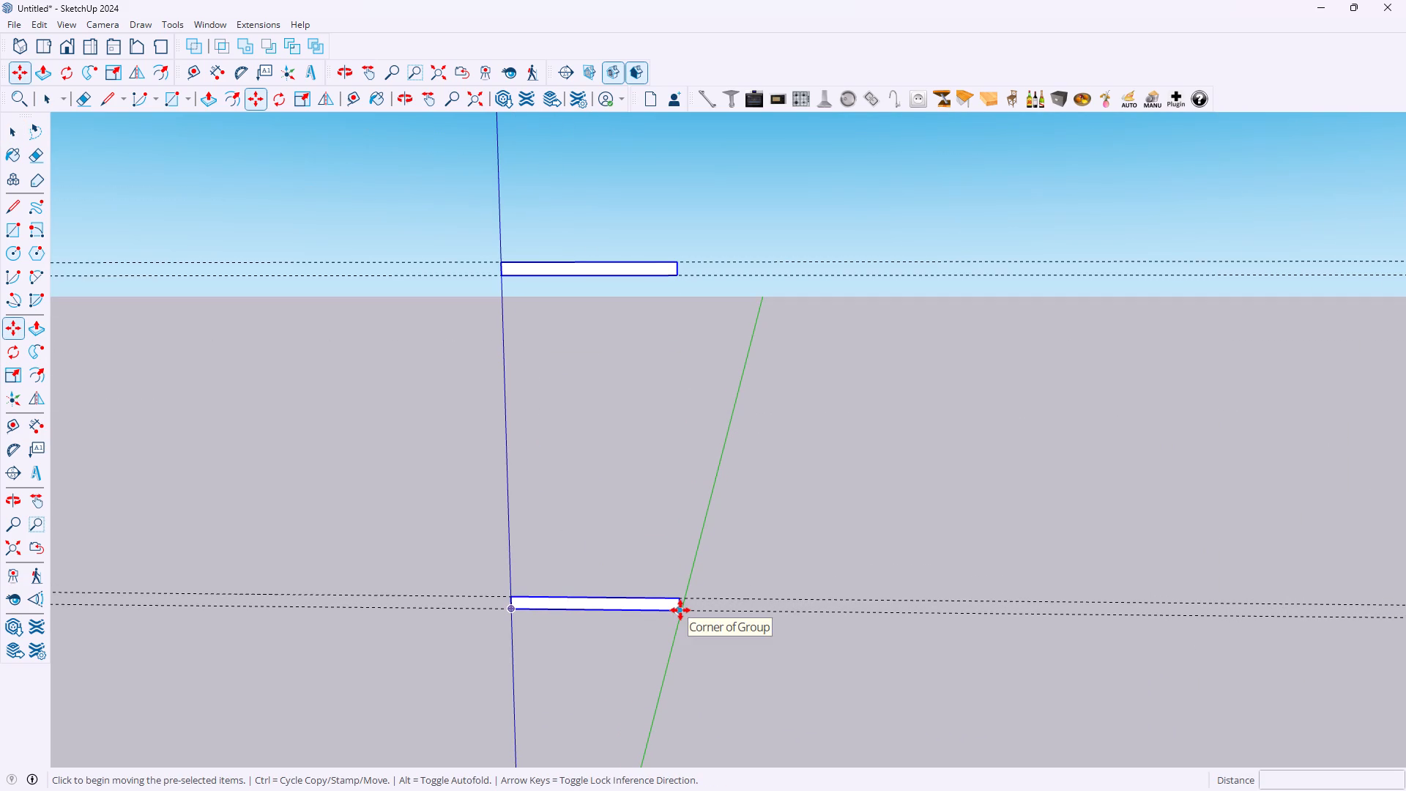
{"action": "left_click", "coordinate": [680, 611]}
{"action": "scroll", "coordinate": [1110, 549], "scroll_direction": "down", "scroll_amount": 6}
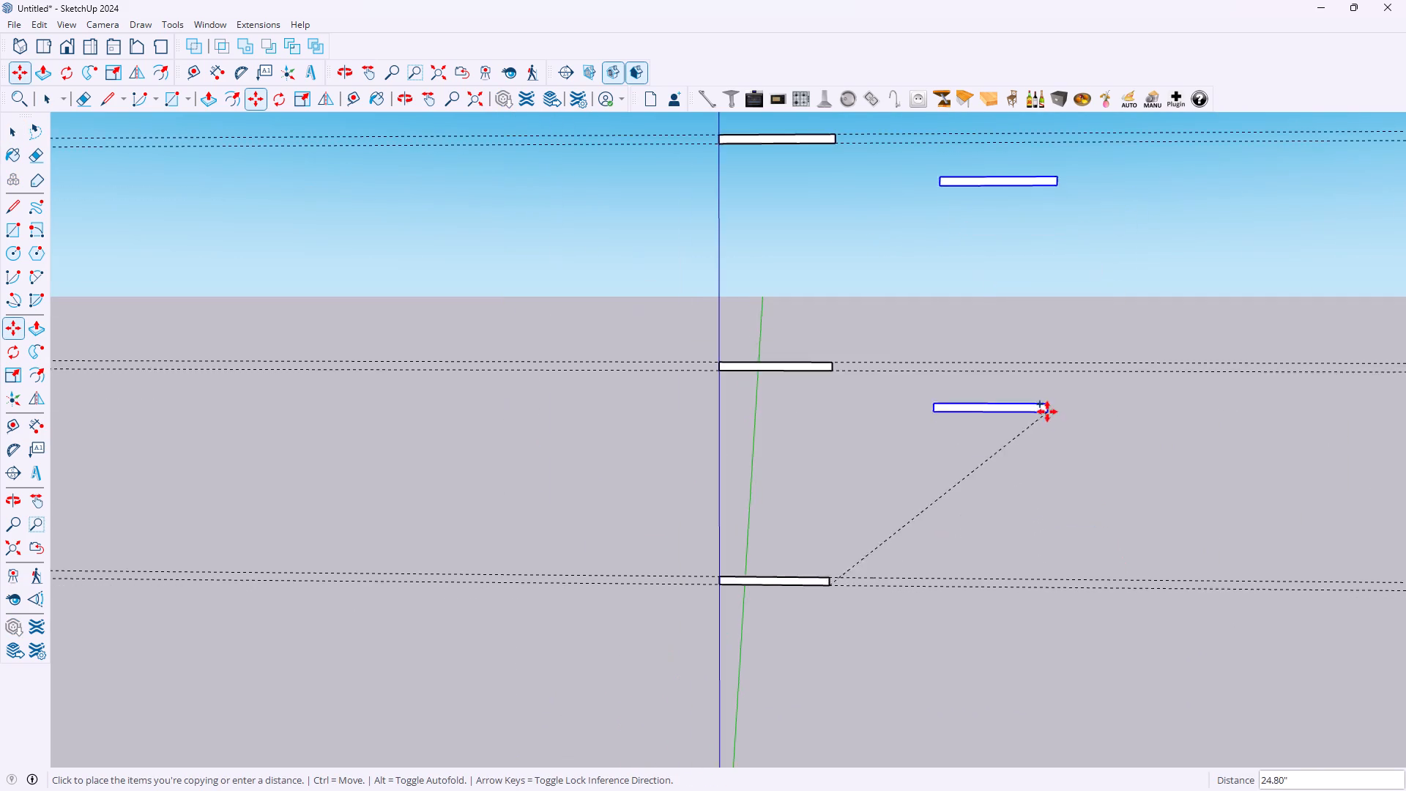
{"action": "scroll", "coordinate": [1047, 412], "scroll_direction": "down", "scroll_amount": 8}
{"action": "scroll", "coordinate": [1168, 450], "scroll_direction": "up", "scroll_amount": 9}
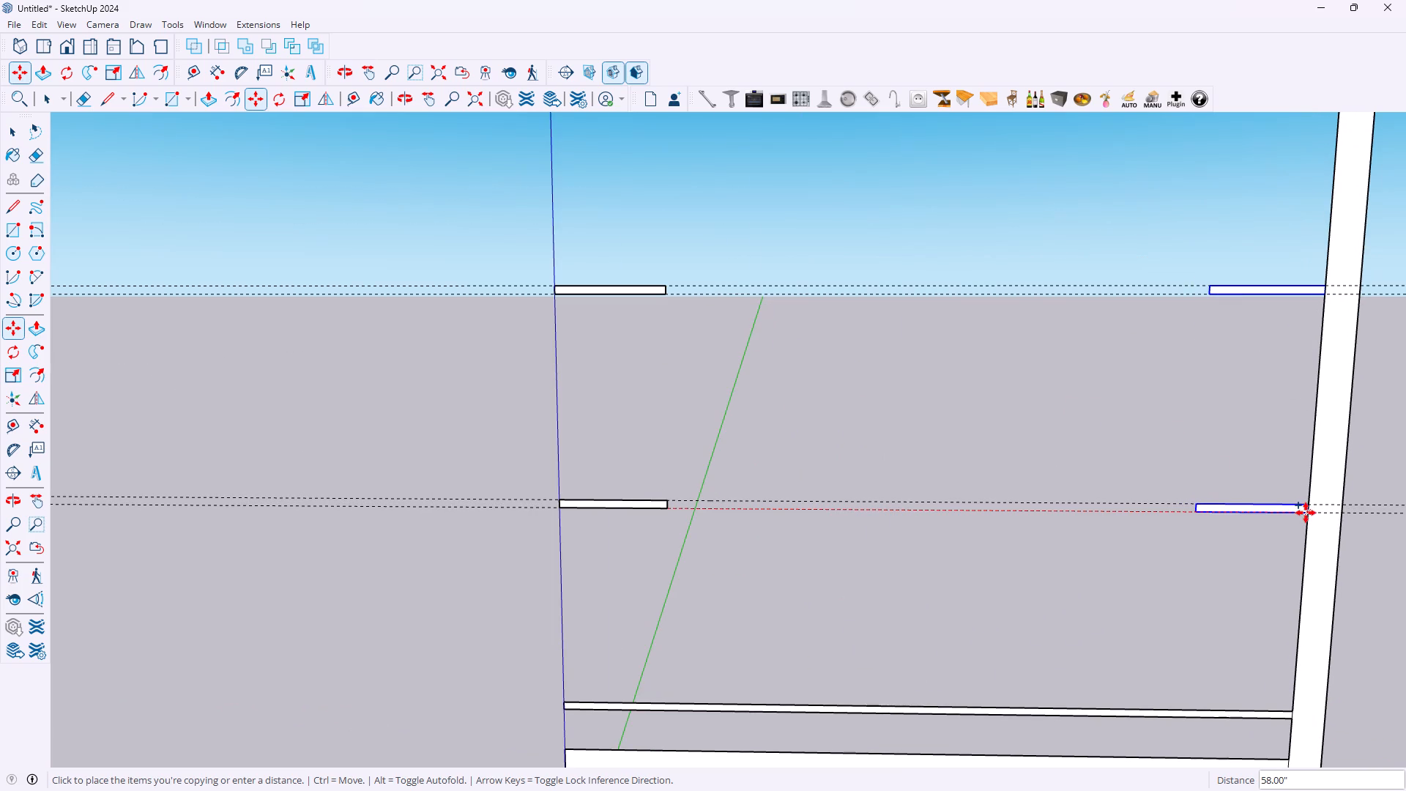
{"action": "scroll", "coordinate": [1306, 513], "scroll_direction": "up", "scroll_amount": 10}
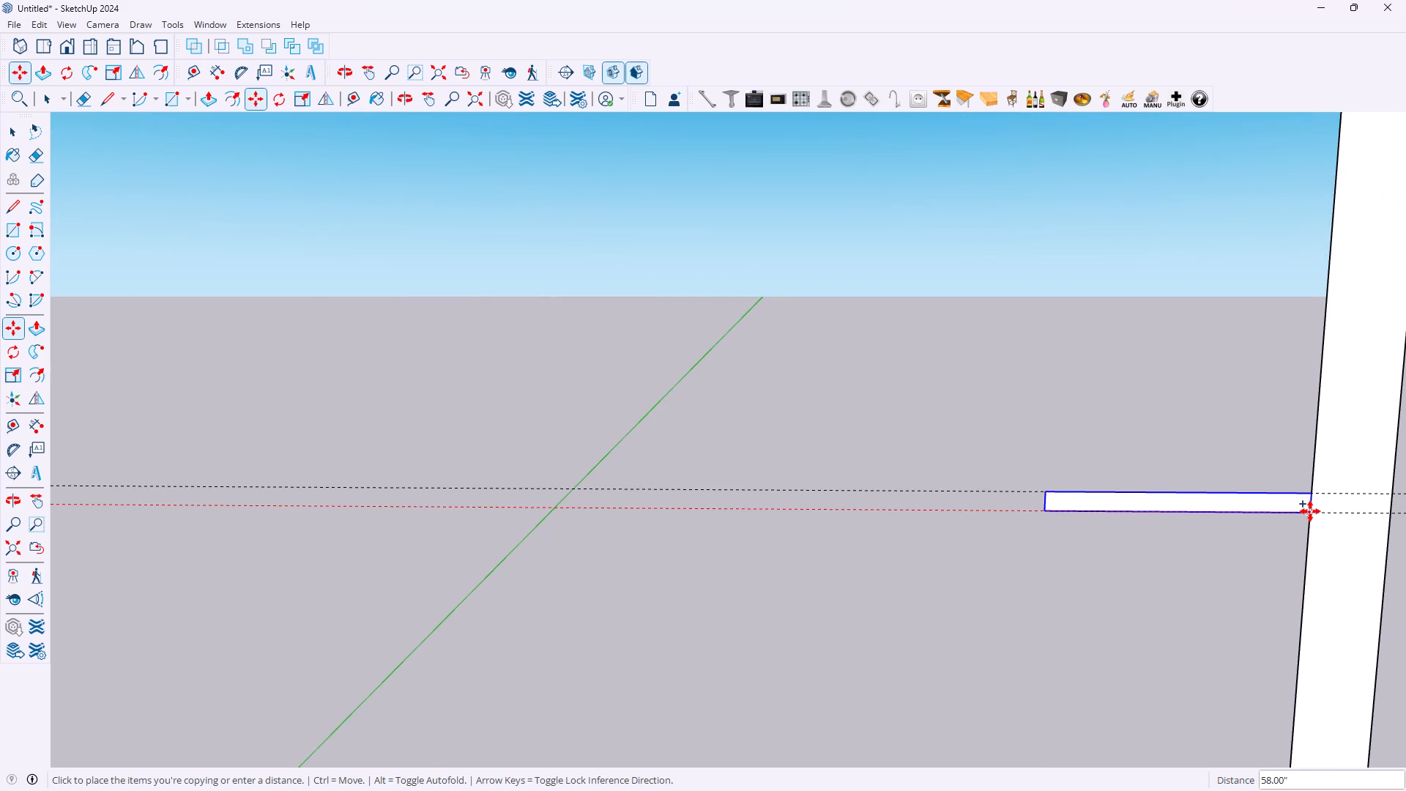
{"action": "left_click", "coordinate": [1310, 511]}
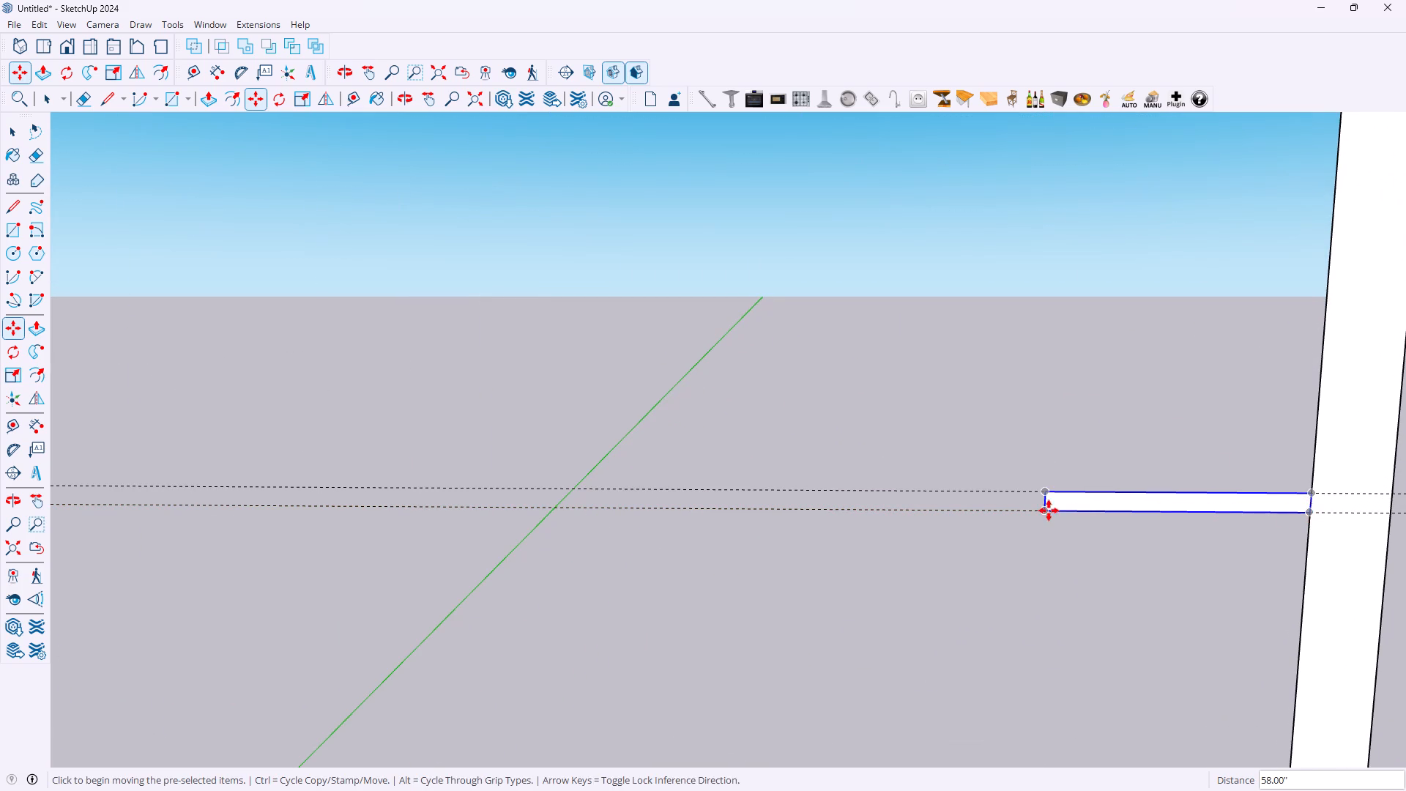
{"action": "scroll", "coordinate": [1046, 509], "scroll_direction": "down", "scroll_amount": 3}
{"action": "scroll", "coordinate": [975, 481], "scroll_direction": "down", "scroll_amount": 17}
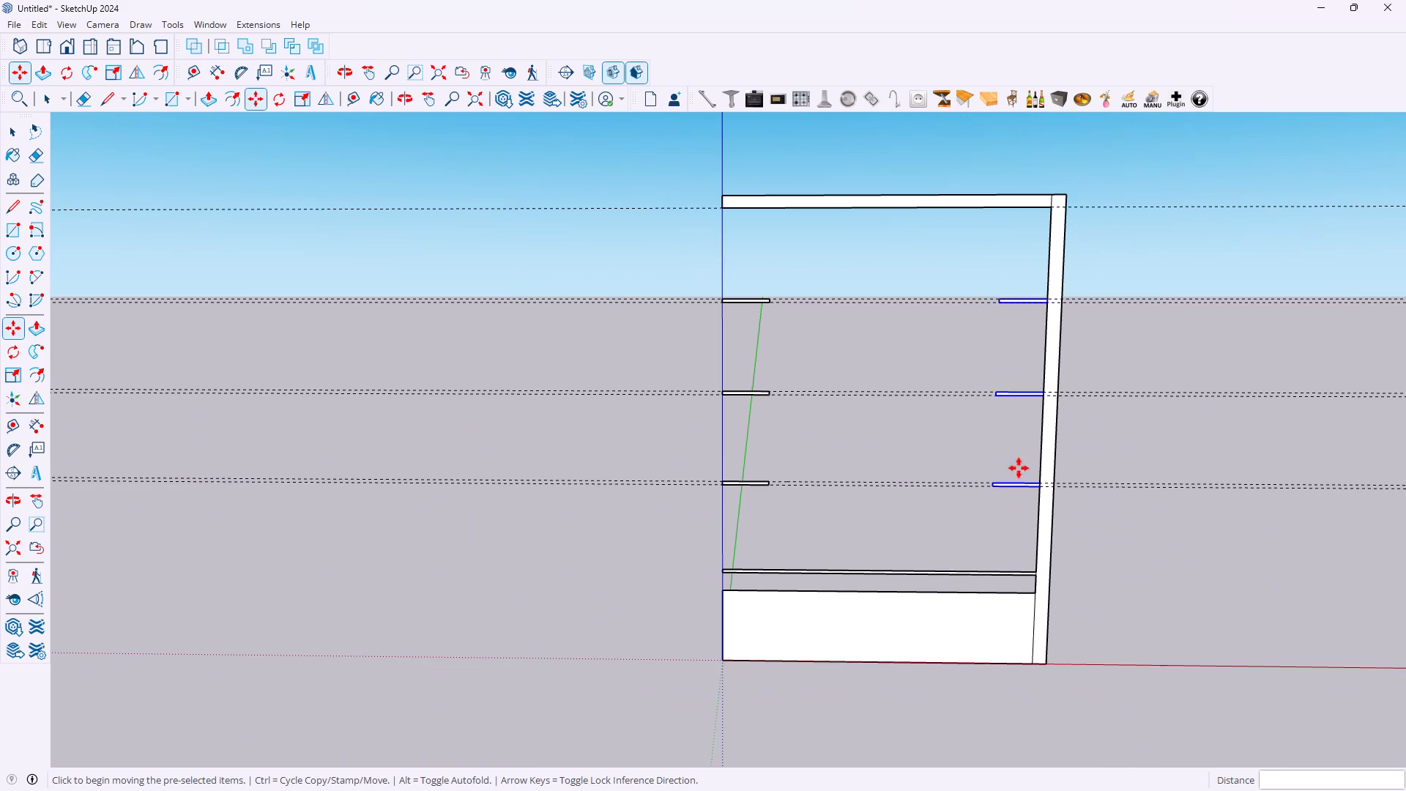
Delete all the guide lines in the model.
{"action": "key", "text": "space"}
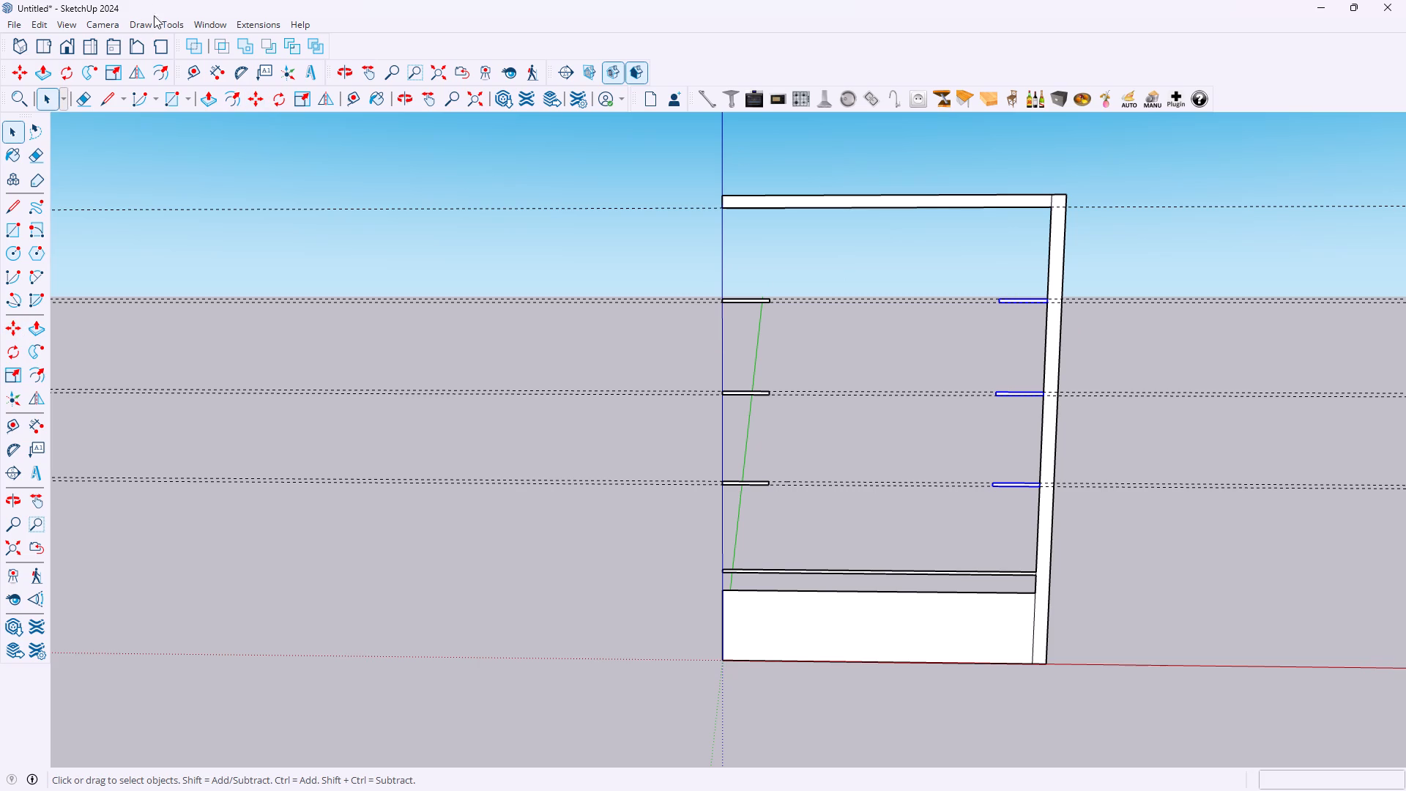
{"action": "left_click", "coordinate": [34, 25]}
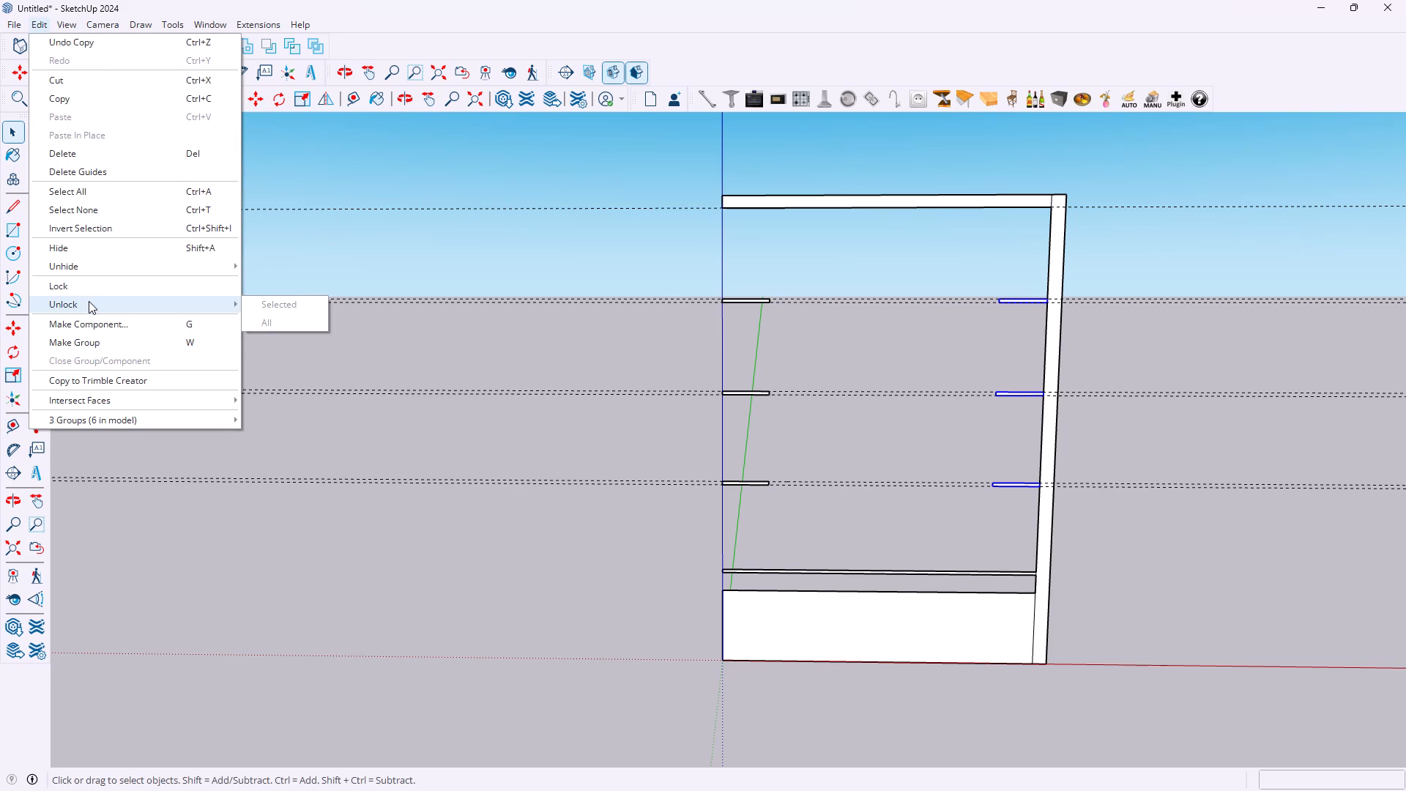
{"action": "left_click", "coordinate": [96, 174]}
{"action": "left_click", "coordinate": [1160, 335]}
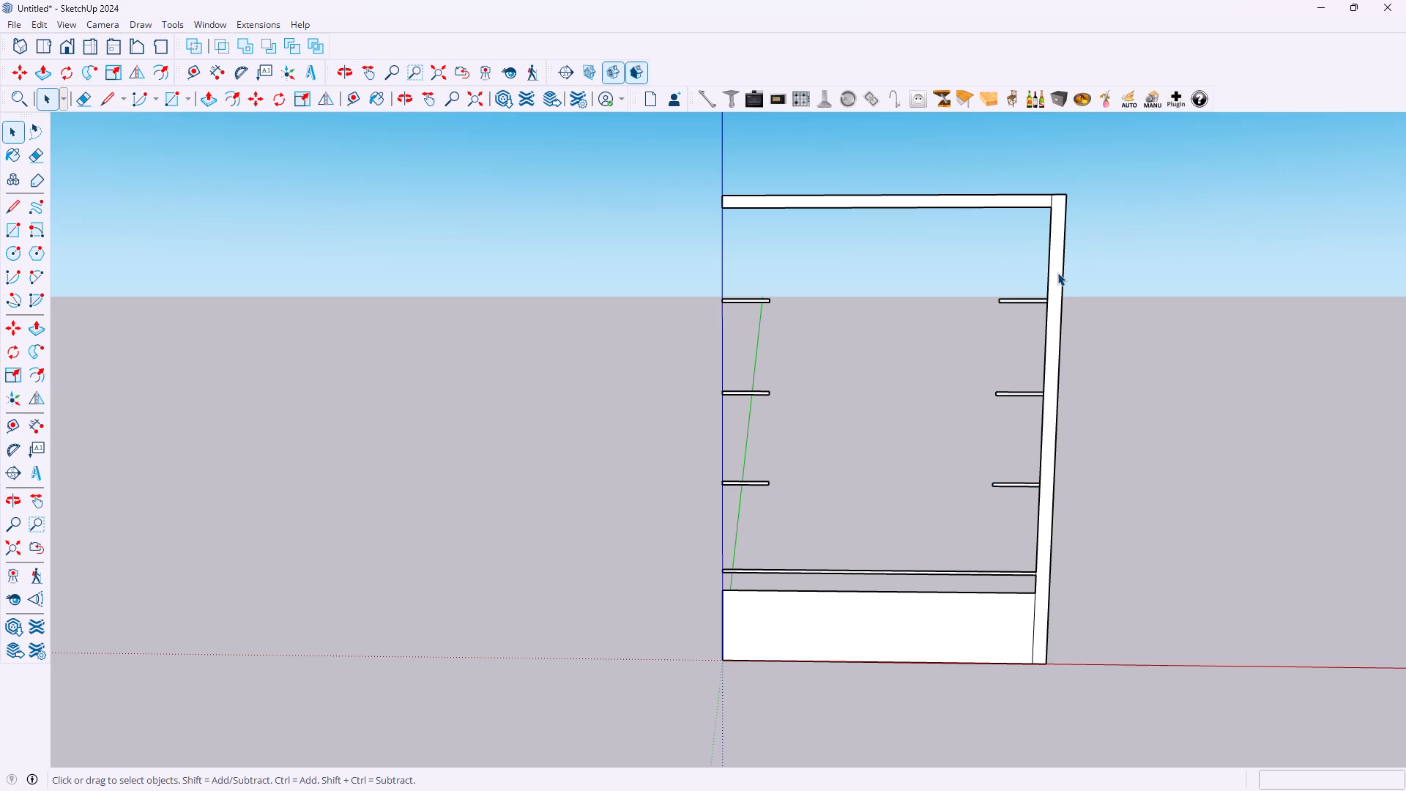
Make the top rail and the tall upright, with all their faces and bounding edges, into one group.
{"action": "left_click", "coordinate": [986, 198]}
{"action": "left_click", "coordinate": [1109, 231]}
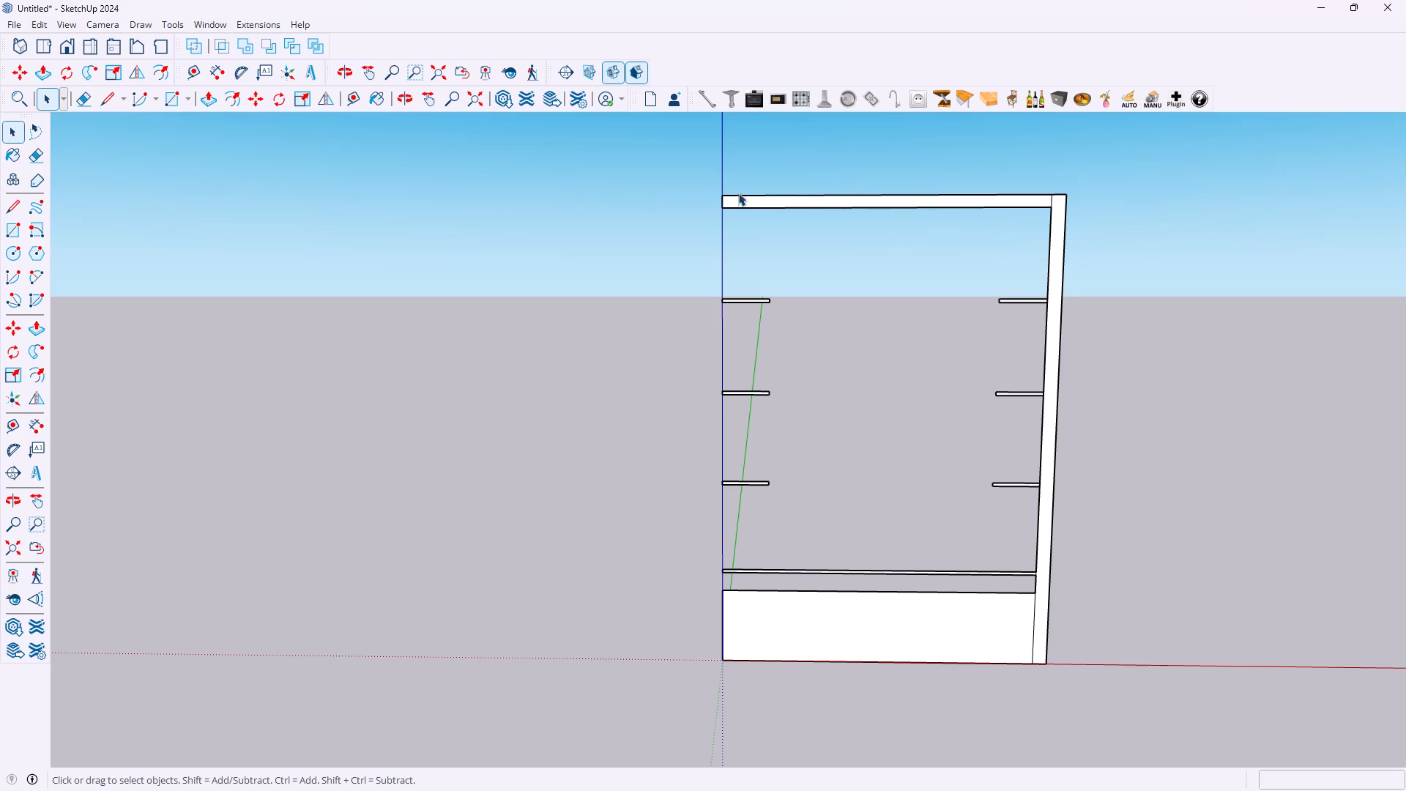
{"action": "left_click_drag", "start_coordinate": [1113, 248], "coordinate": [1076, 235]}
{"action": "left_click_drag", "start_coordinate": [1076, 235], "coordinate": [793, 158]}
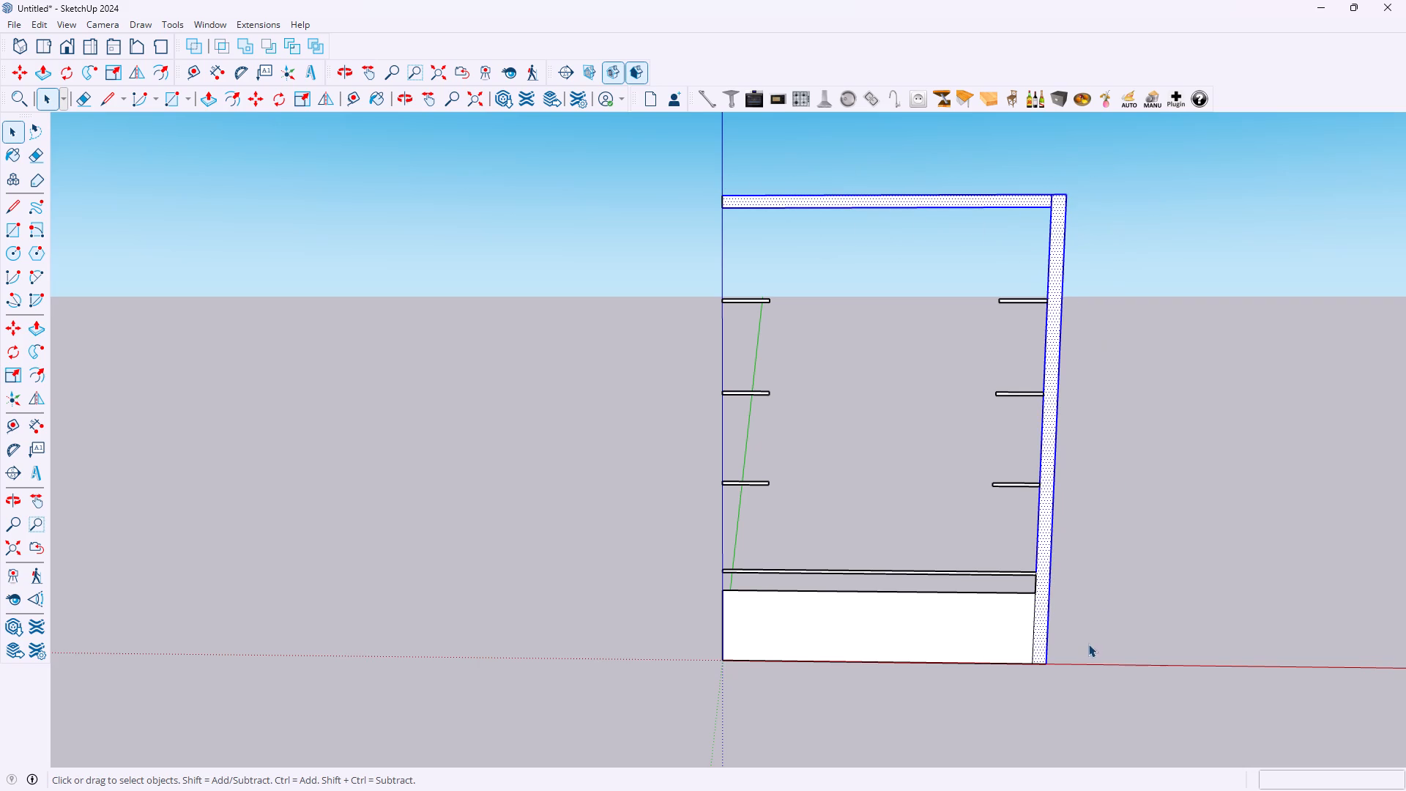
{"action": "scroll", "coordinate": [1081, 652], "scroll_direction": "up", "scroll_amount": 14}
{"action": "scroll", "coordinate": [975, 467], "scroll_direction": "up", "scroll_amount": 7}
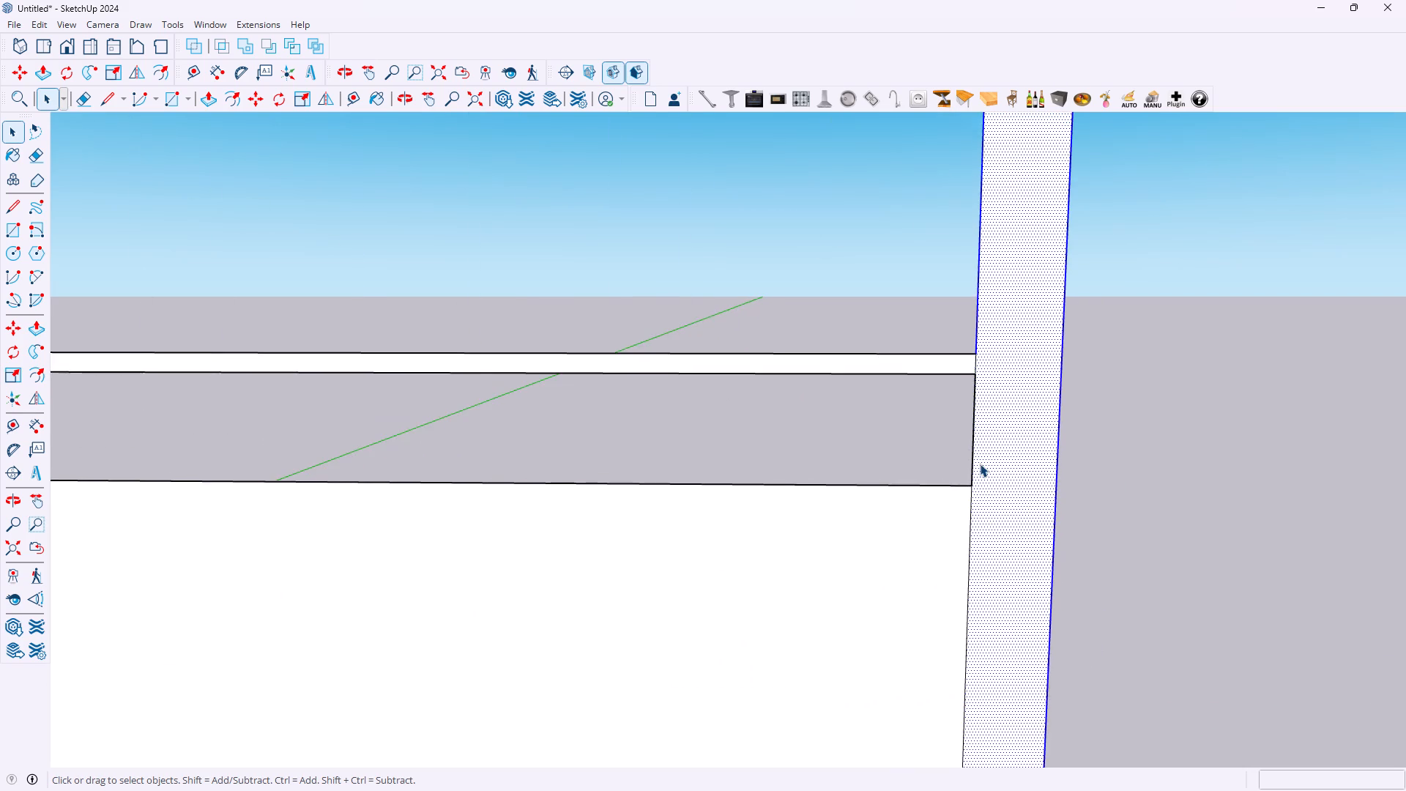
{"action": "scroll", "coordinate": [980, 464], "scroll_direction": "up", "scroll_amount": 3}
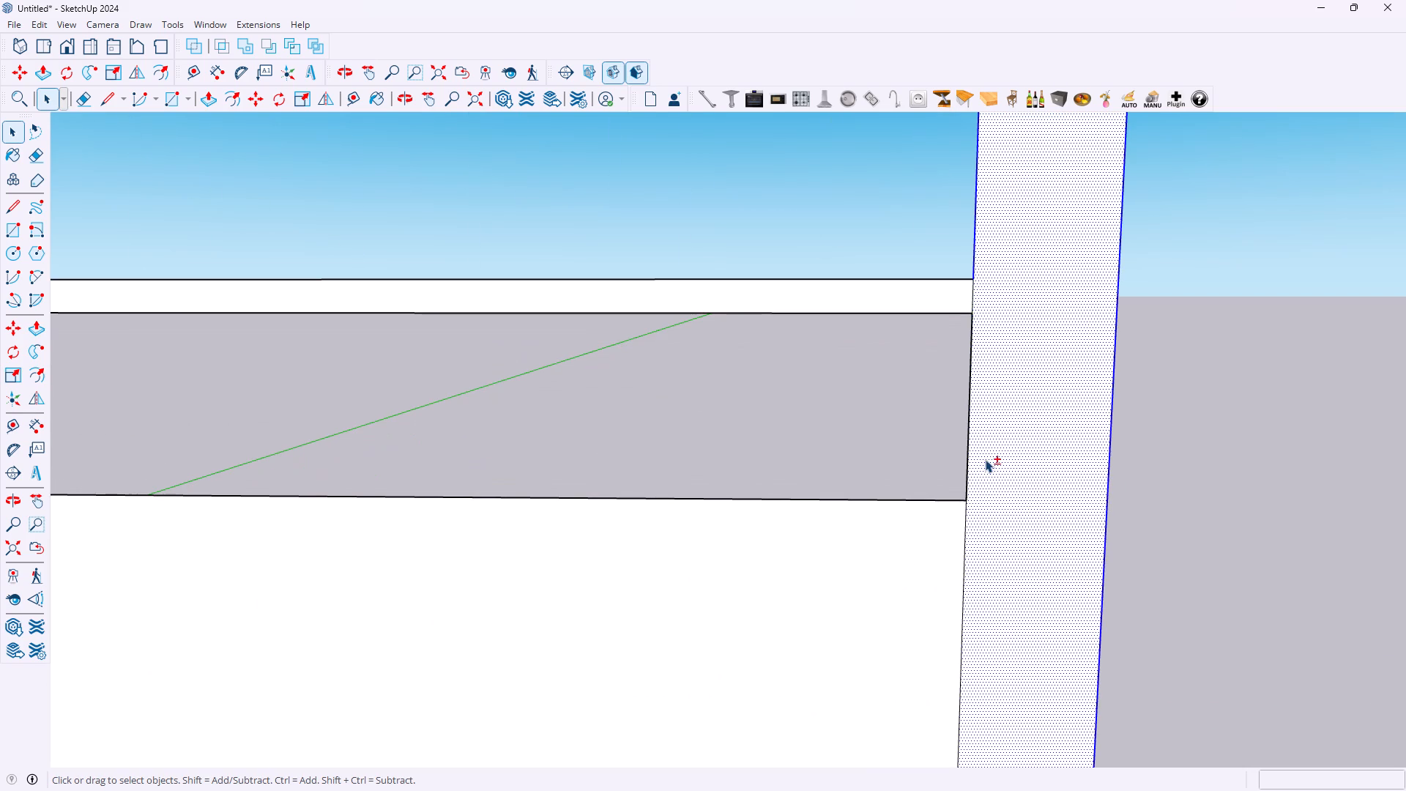
{"action": "left_click", "coordinate": [968, 449], "text": "shift"}
{"action": "left_click", "coordinate": [972, 298], "text": "shift"}
{"action": "scroll", "coordinate": [981, 360], "scroll_direction": "down", "scroll_amount": 1}
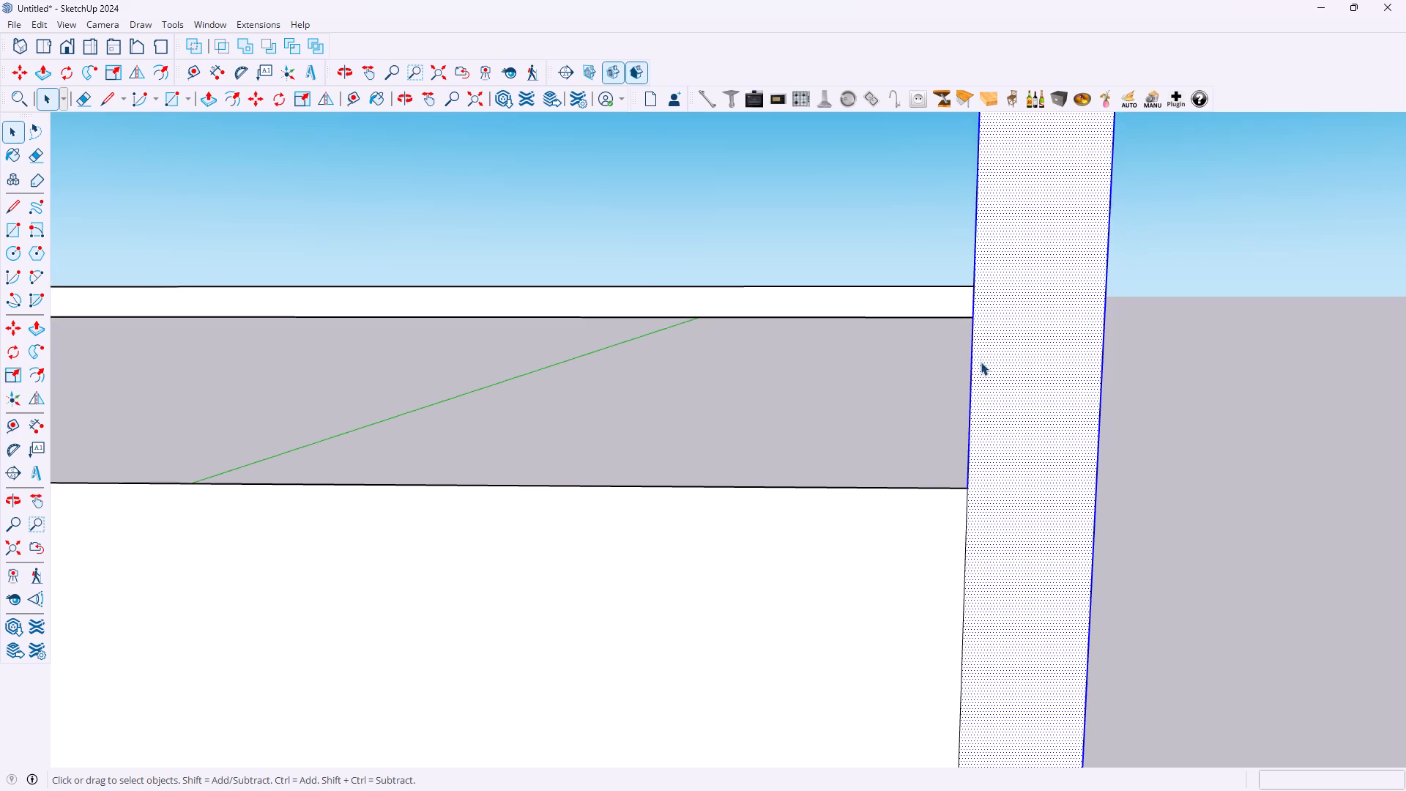
{"action": "scroll", "coordinate": [981, 362], "scroll_direction": "down", "scroll_amount": 2}
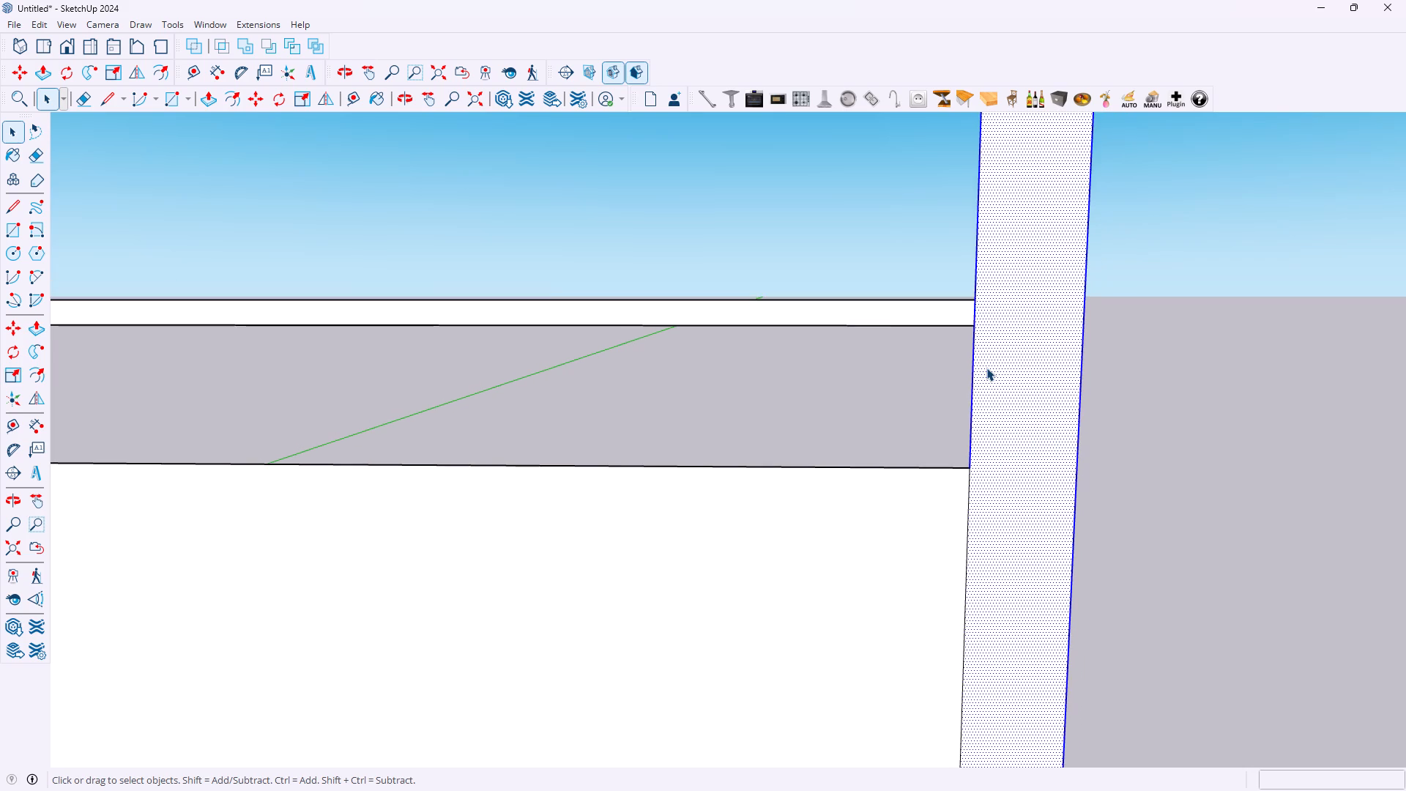
{"action": "scroll", "coordinate": [1000, 368], "scroll_direction": "down", "scroll_amount": 8}
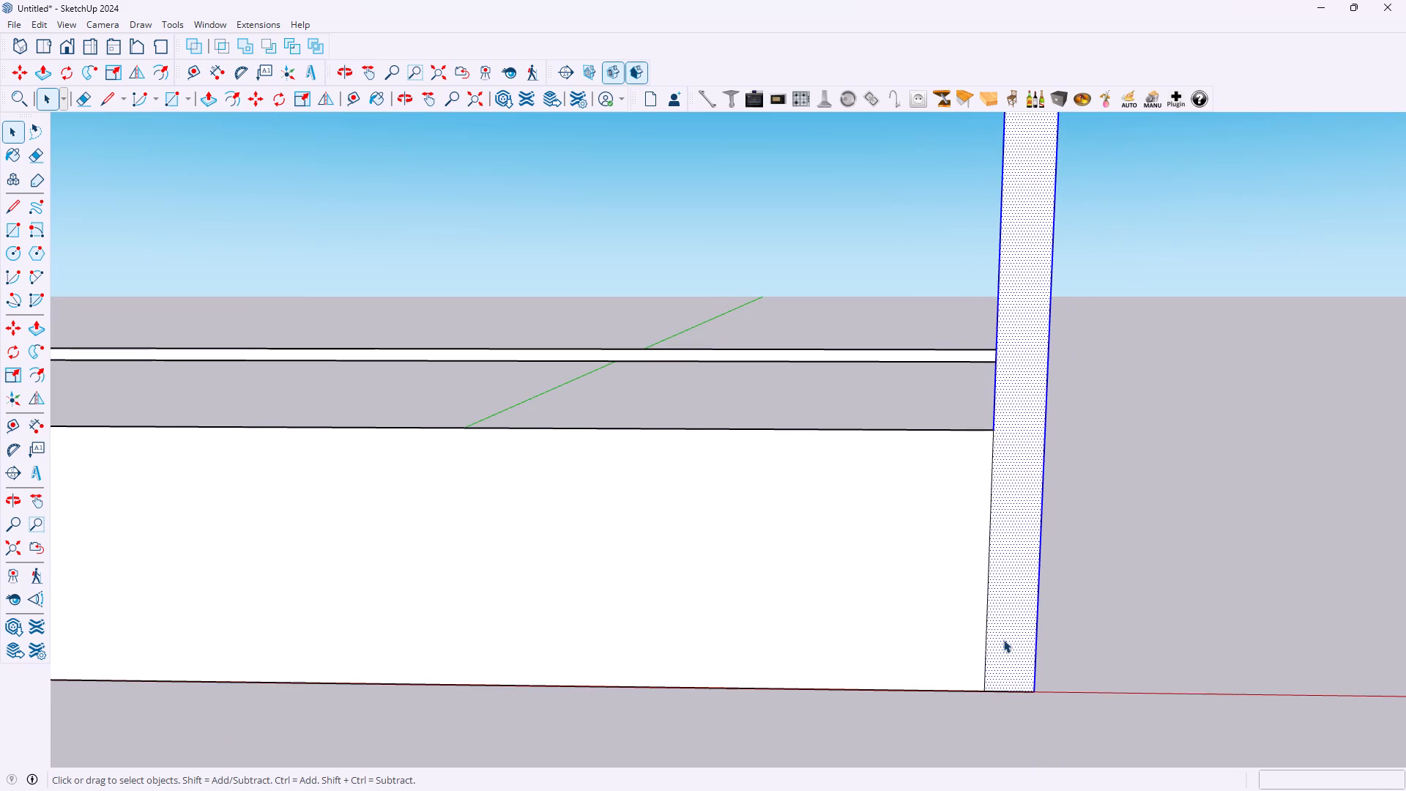
{"action": "scroll", "coordinate": [998, 658], "scroll_direction": "up", "scroll_amount": 3}
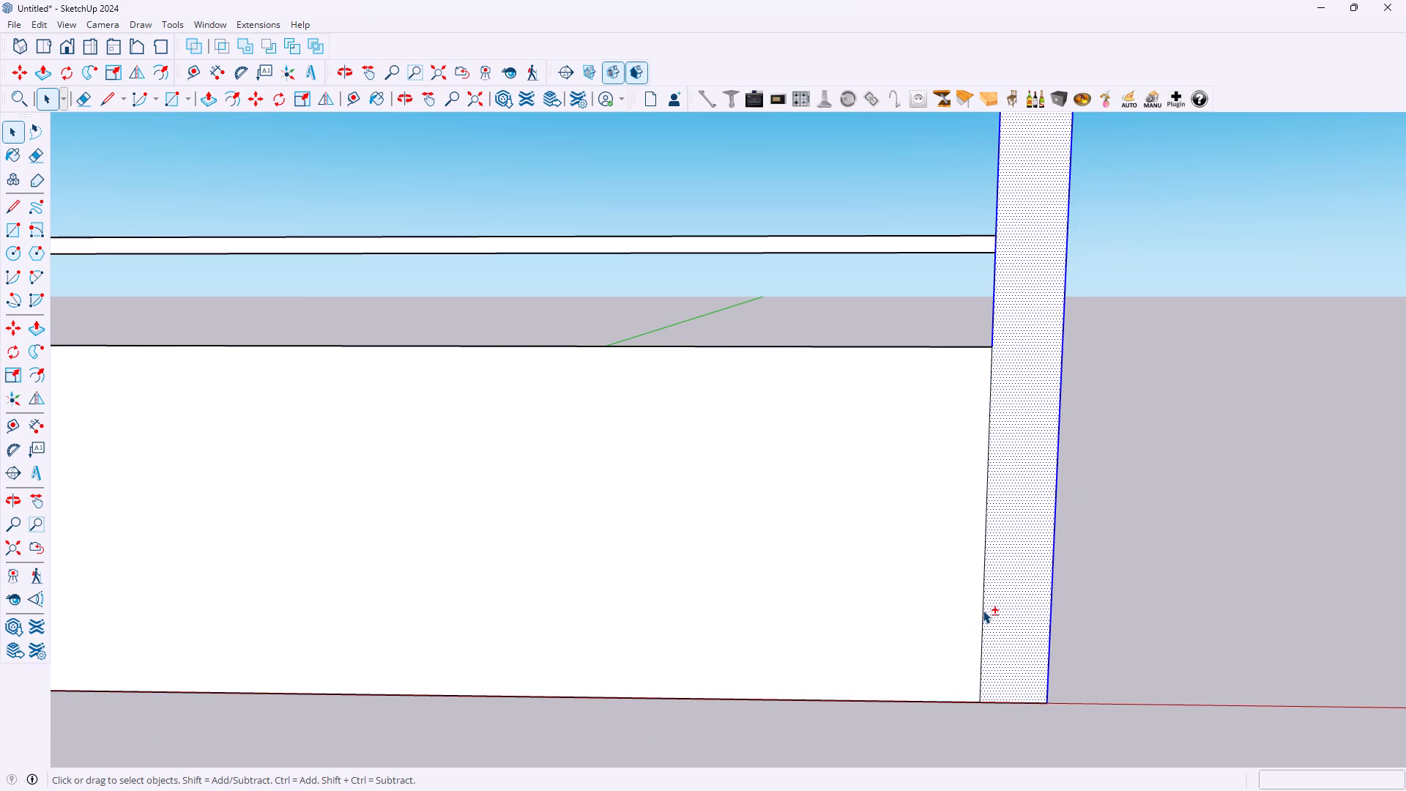
{"action": "left_click", "coordinate": [983, 610], "text": "shift"}
{"action": "scroll", "coordinate": [986, 609], "scroll_direction": "down", "scroll_amount": 3}
{"action": "scroll", "coordinate": [1002, 669], "scroll_direction": "up", "scroll_amount": 3}
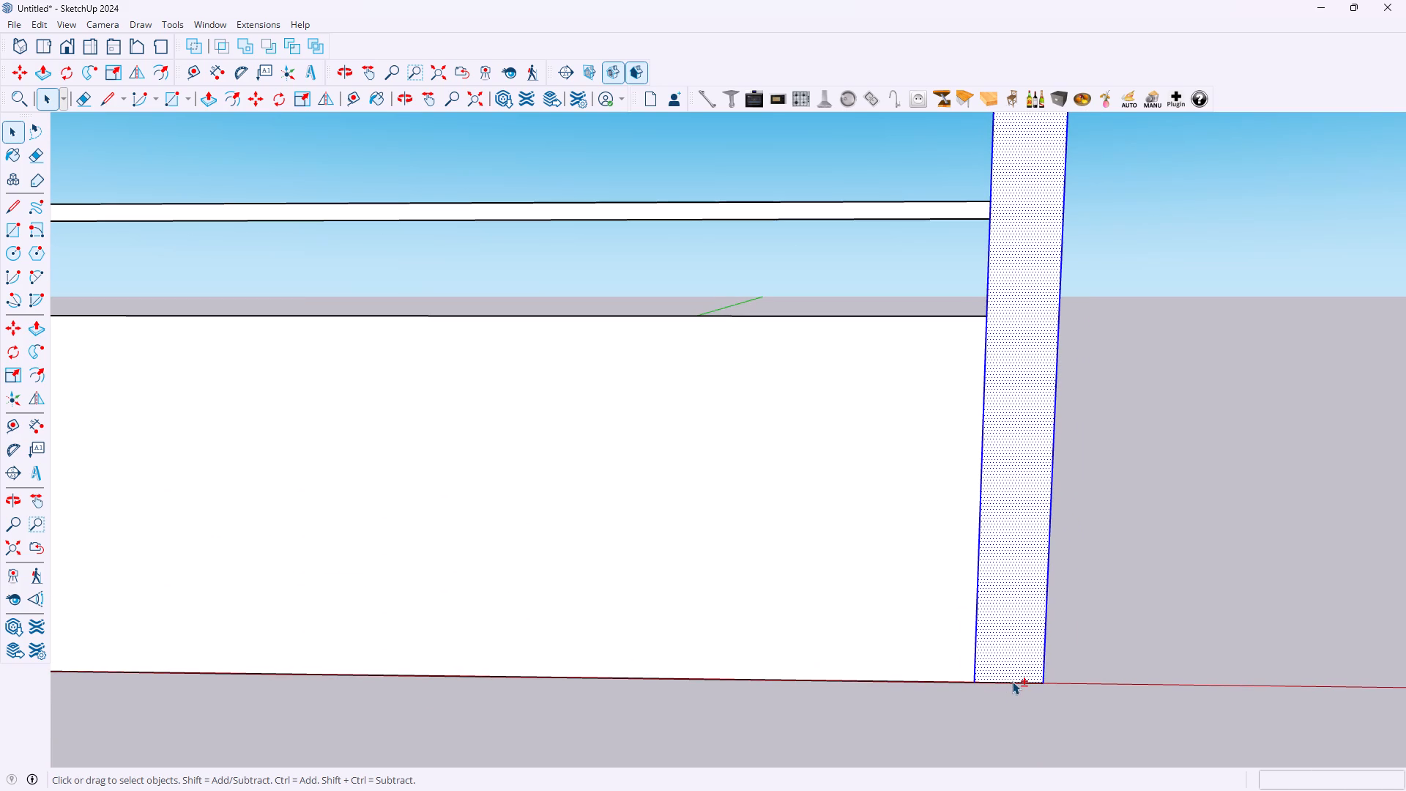
{"action": "left_click", "coordinate": [1012, 682], "text": "shift"}
{"action": "scroll", "coordinate": [1000, 689], "scroll_direction": "up", "scroll_amount": 2}
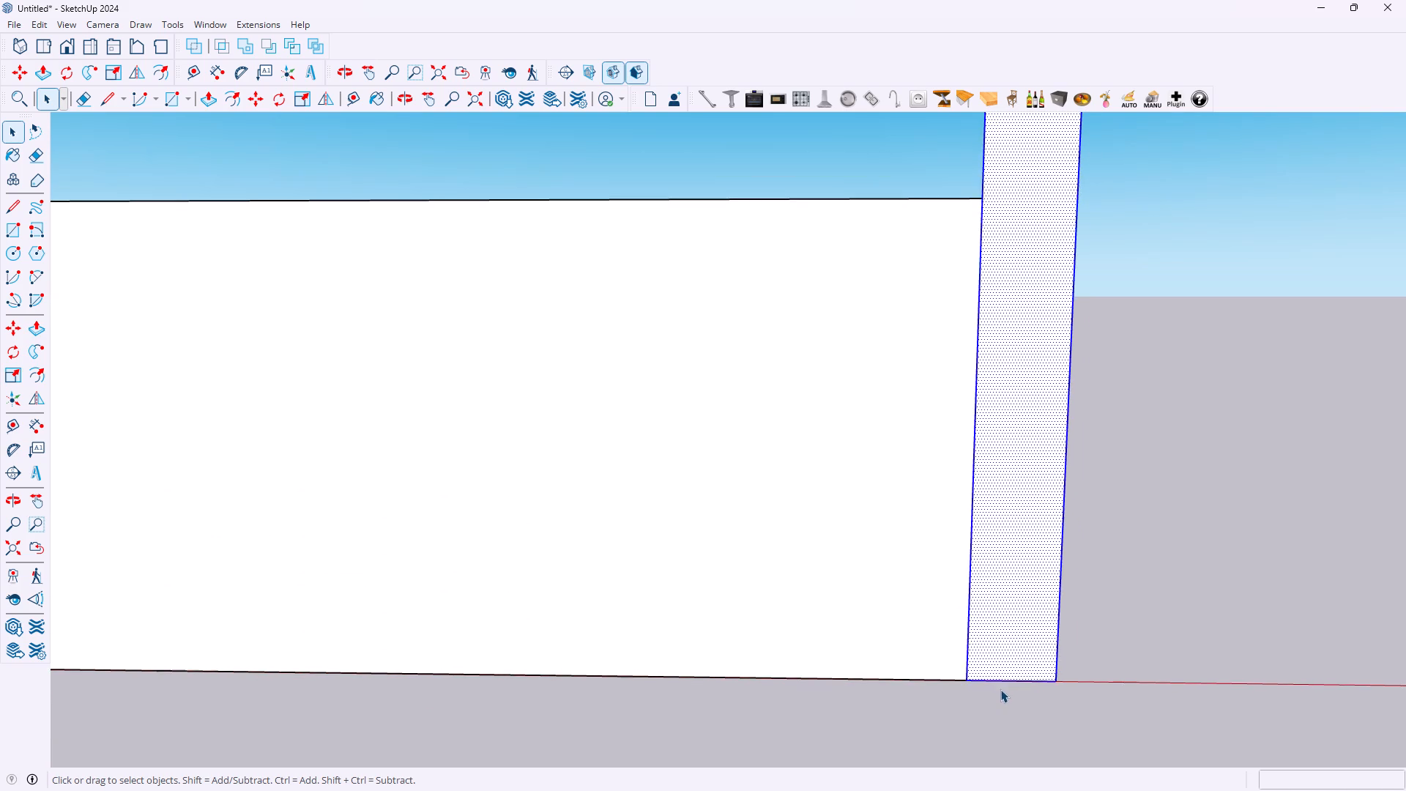
{"action": "scroll", "coordinate": [1000, 689], "scroll_direction": "up", "scroll_amount": 6}
{"action": "key", "text": "w"}
{"action": "scroll", "coordinate": [1027, 598], "scroll_direction": "down", "scroll_amount": 6}
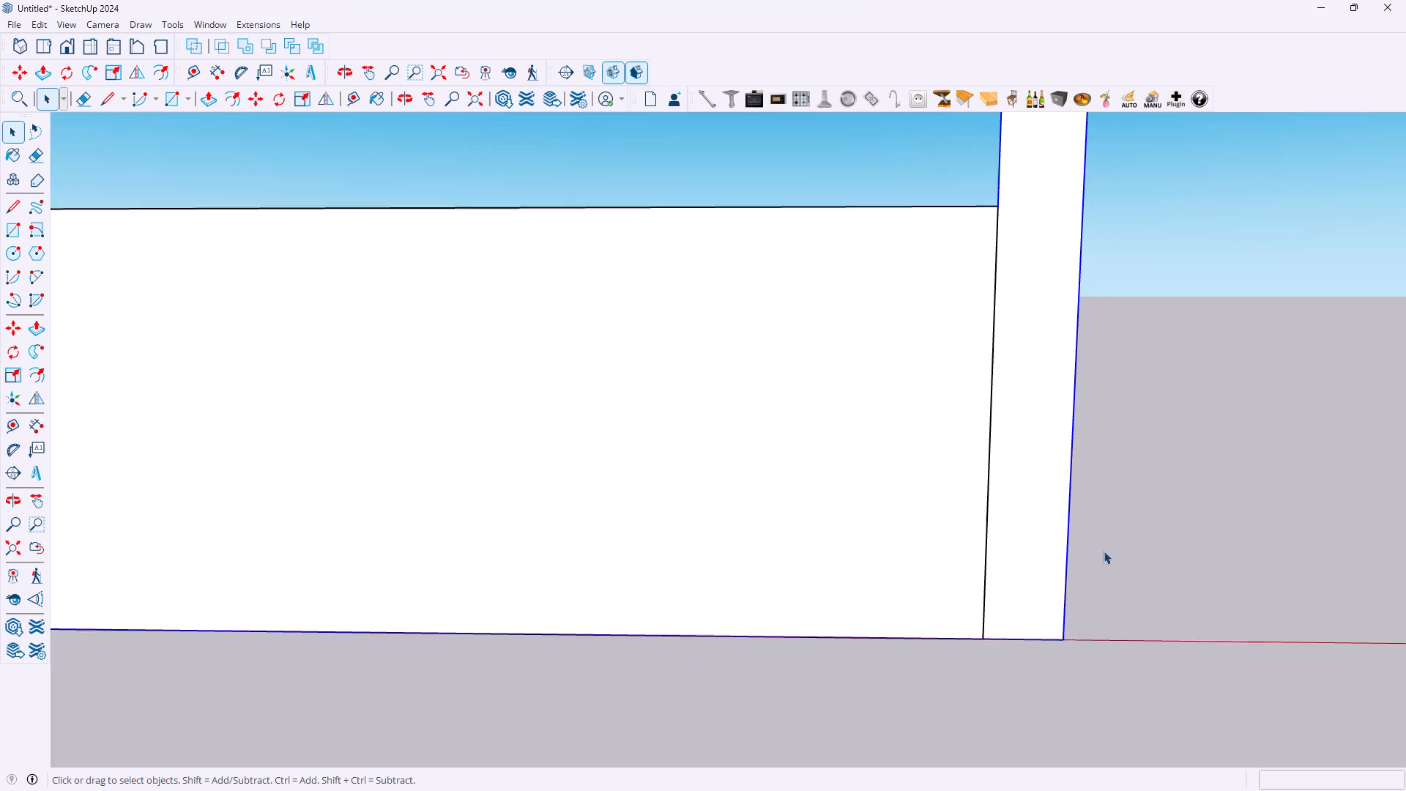
{"action": "scroll", "coordinate": [1104, 551], "scroll_direction": "down", "scroll_amount": 18}
{"action": "left_click", "coordinate": [1299, 390]}
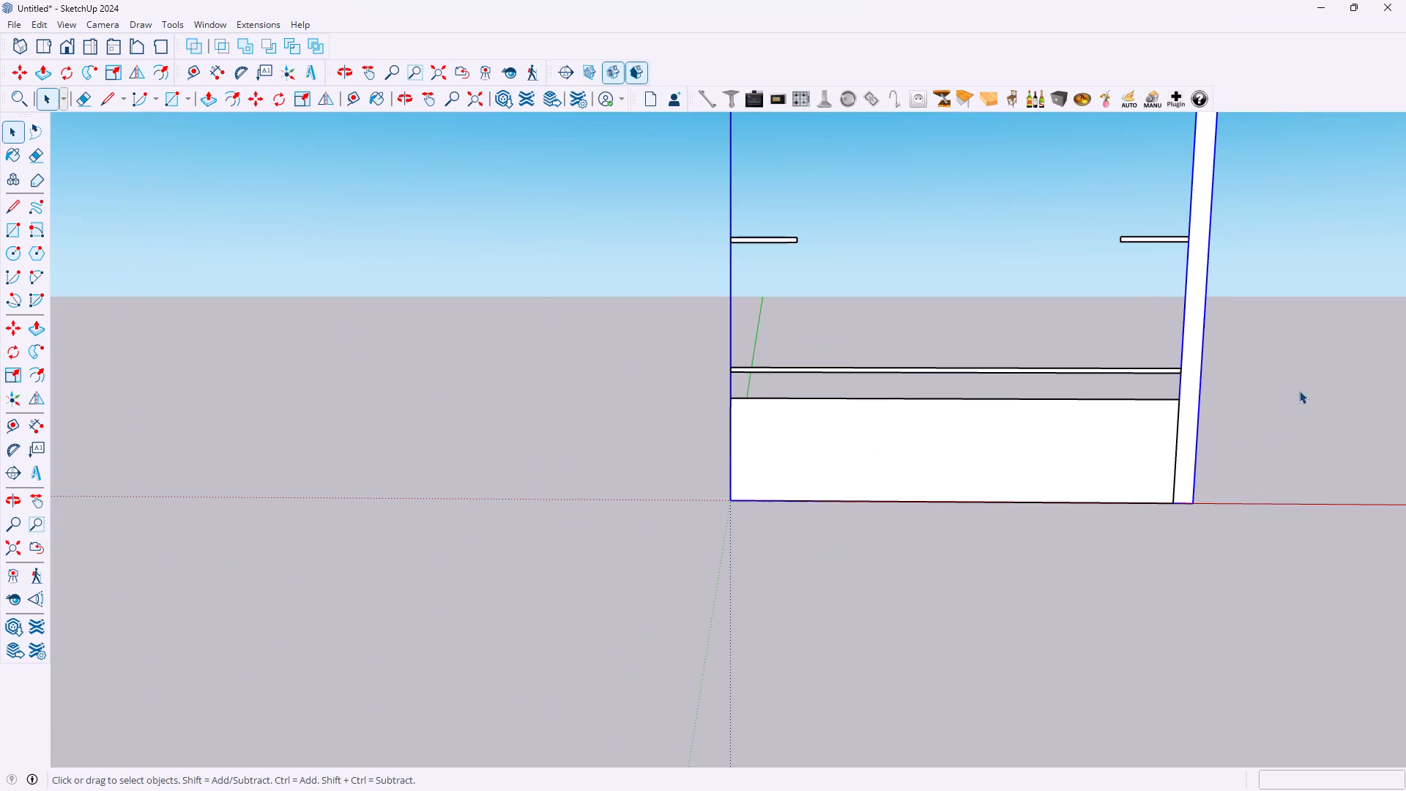
Make the base panel and the long thin shelf above it, with all their faces and bounding edges, into one group.
{"action": "left_click", "coordinate": [1031, 428]}
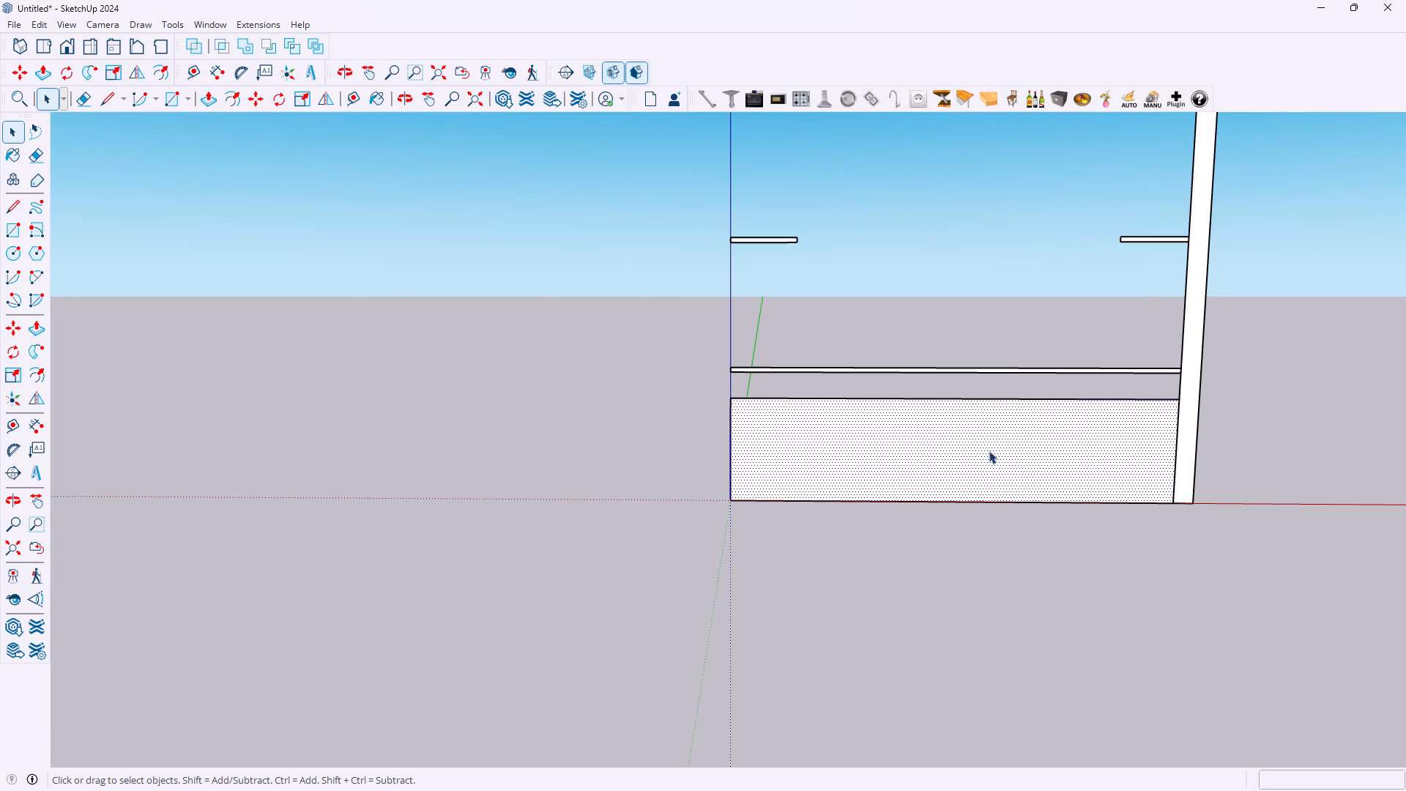
{"action": "left_click_drag", "start_coordinate": [1031, 560], "coordinate": [892, 392]}
{"action": "scroll", "coordinate": [1034, 483], "scroll_direction": "up", "scroll_amount": 3}
{"action": "scroll", "coordinate": [1237, 475], "scroll_direction": "up", "scroll_amount": 3}
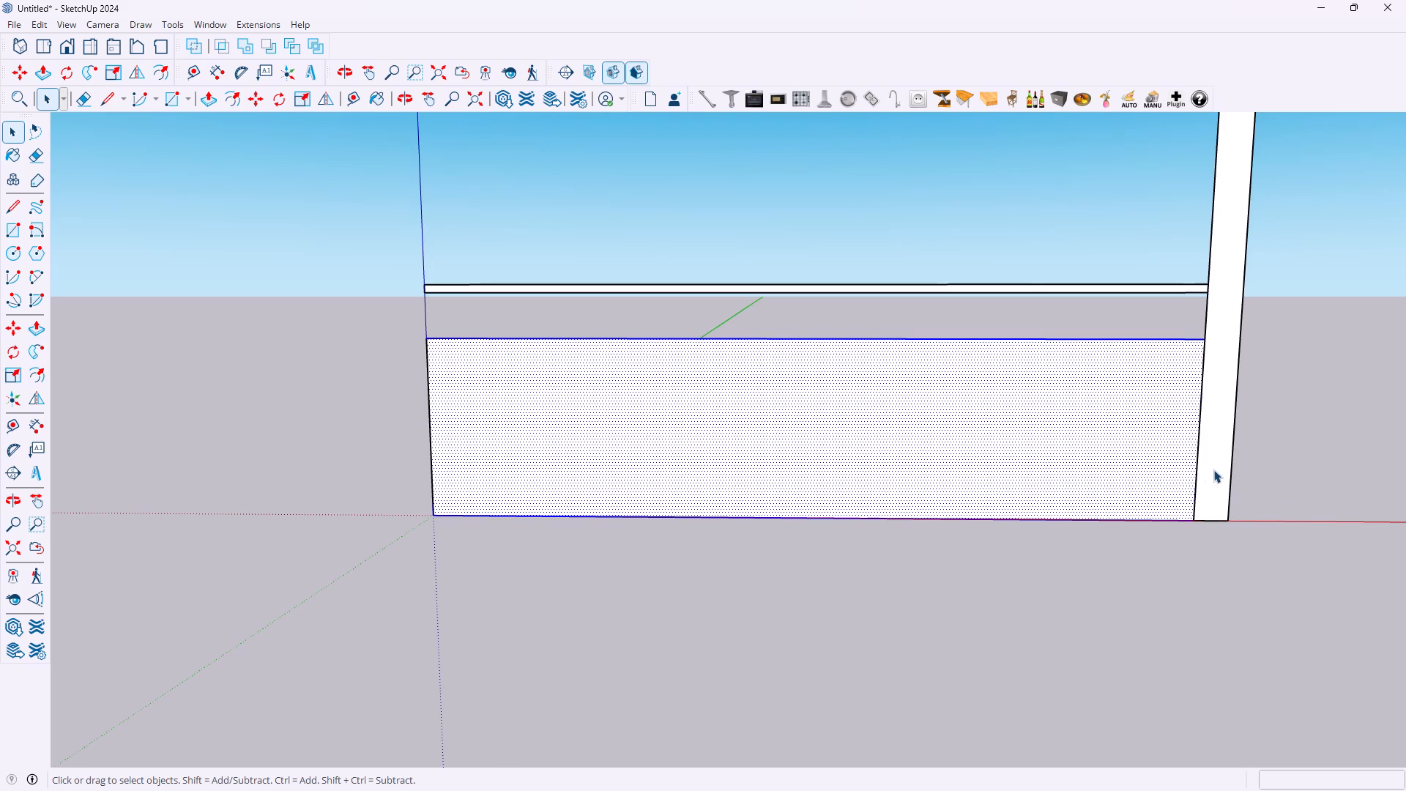
{"action": "left_click", "coordinate": [1197, 464], "text": "shift"}
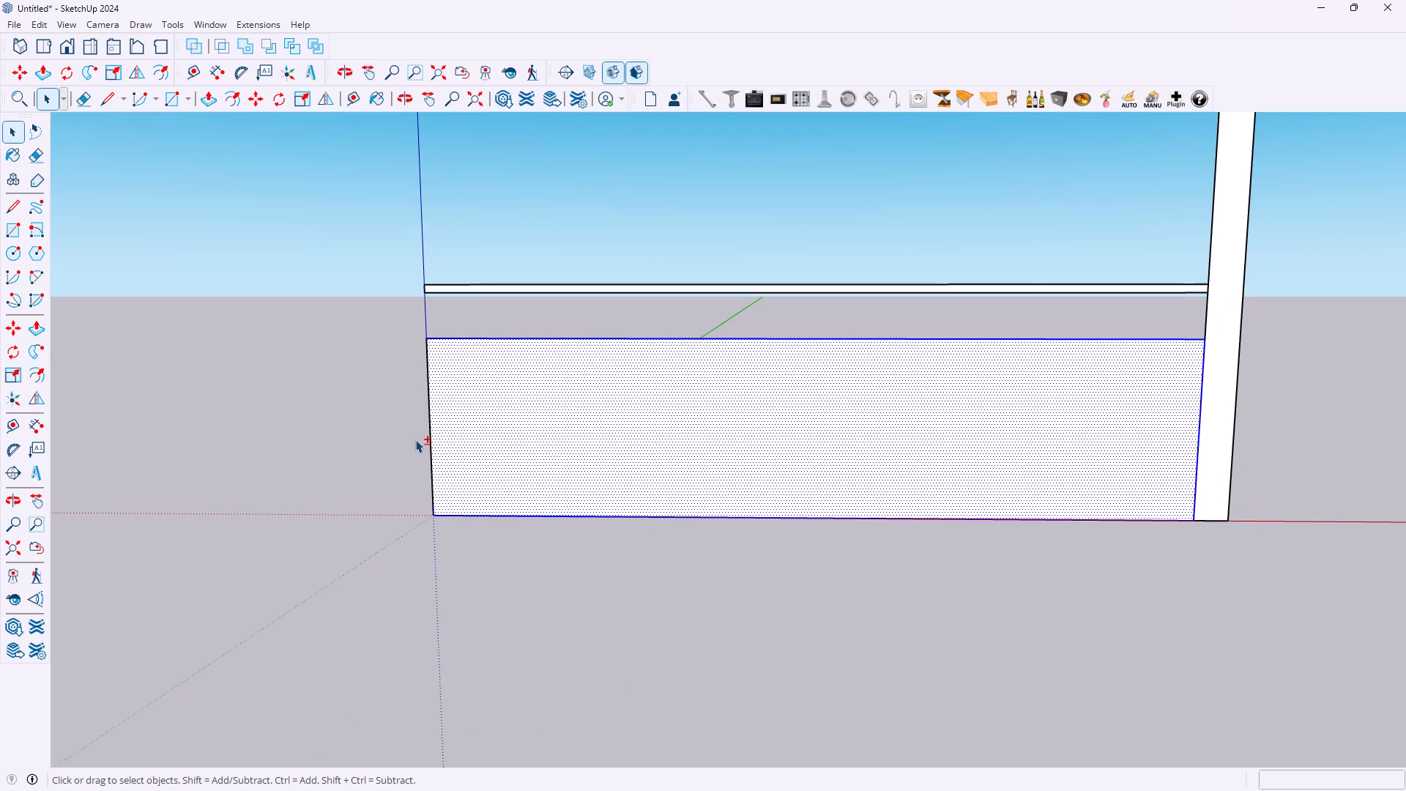
{"action": "left_click", "coordinate": [429, 434], "text": "shift"}
{"action": "left_click_drag", "start_coordinate": [1060, 316], "coordinate": [647, 155], "text": "shift"}
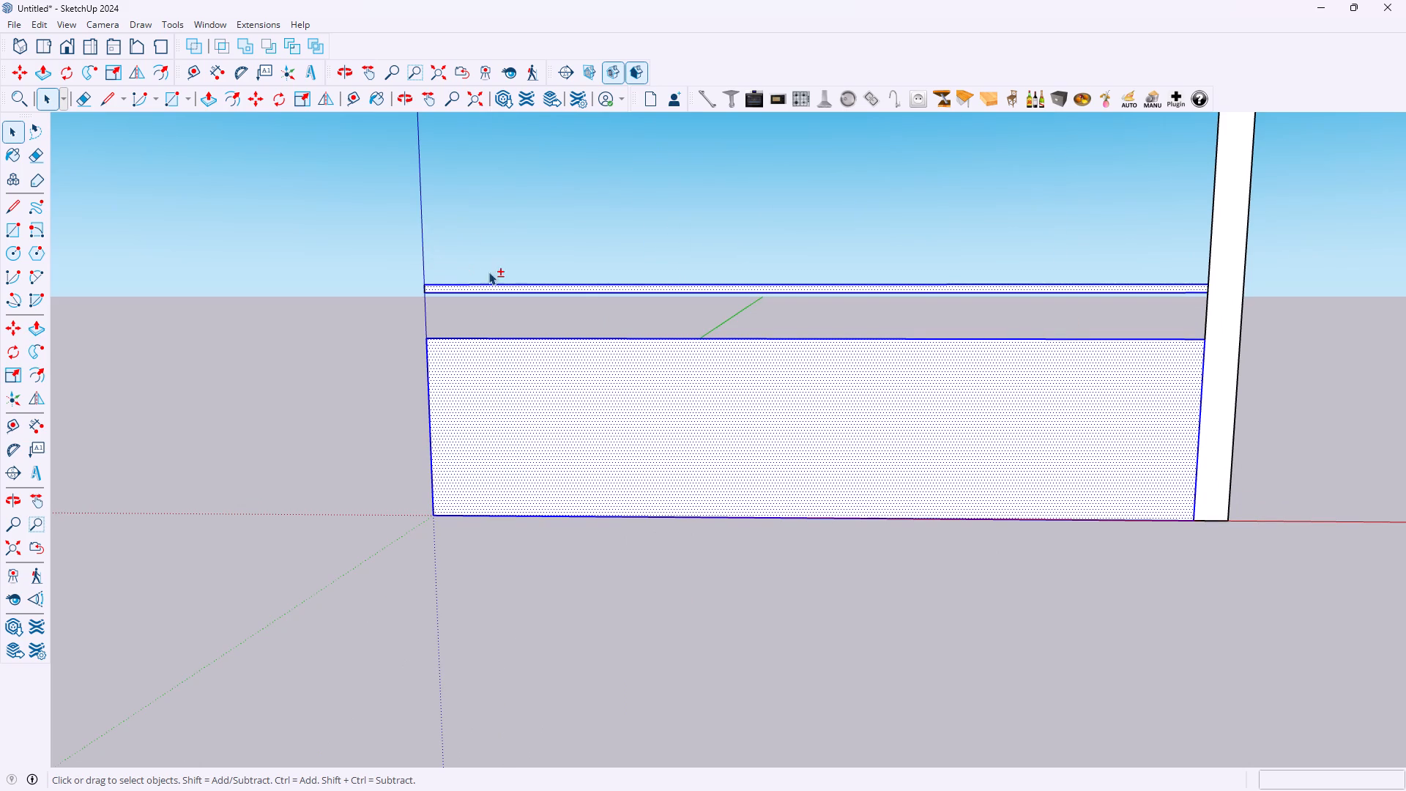
{"action": "left_click", "coordinate": [1208, 285], "text": "shift"}
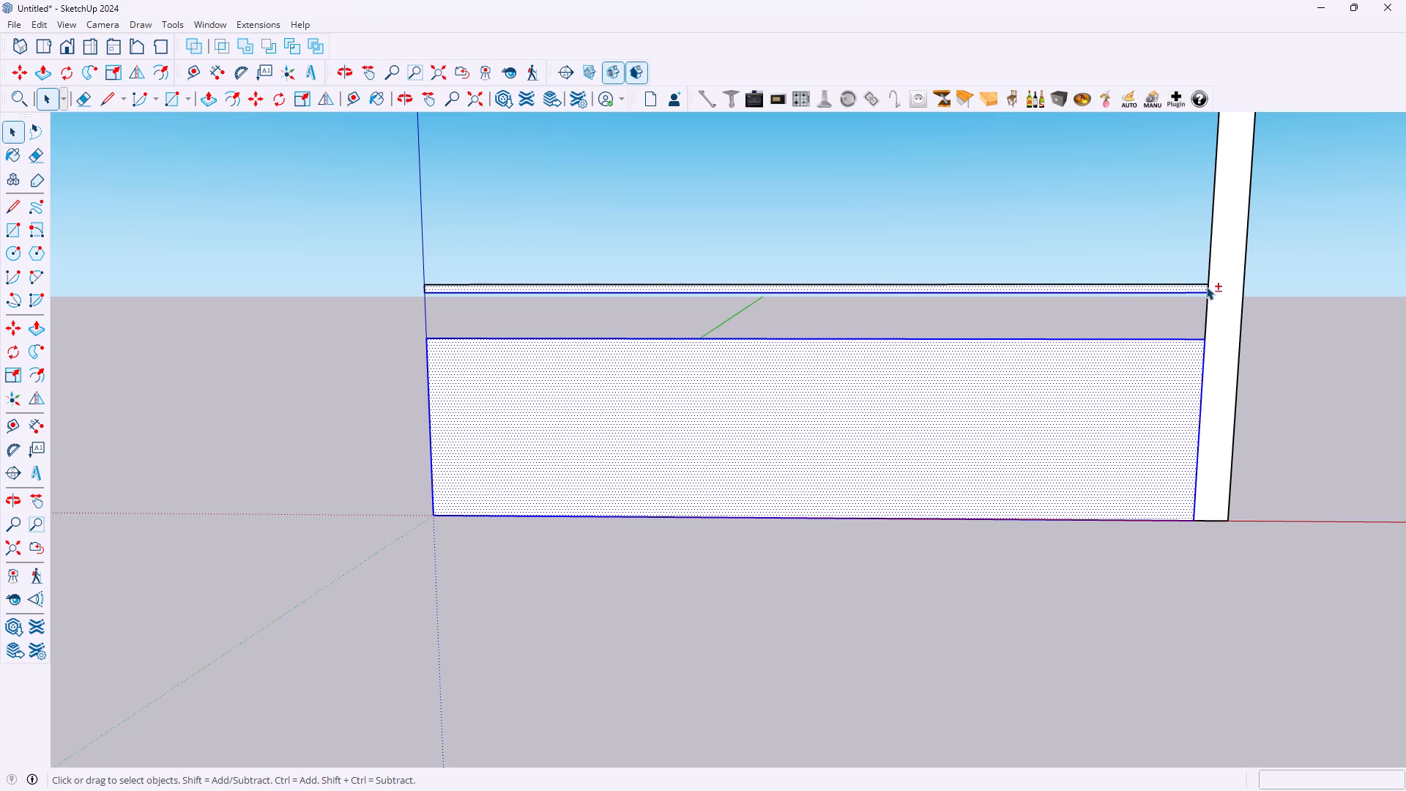
{"action": "left_click", "coordinate": [1199, 282], "text": "shift"}
{"action": "left_click", "coordinate": [1199, 283], "text": "shift"}
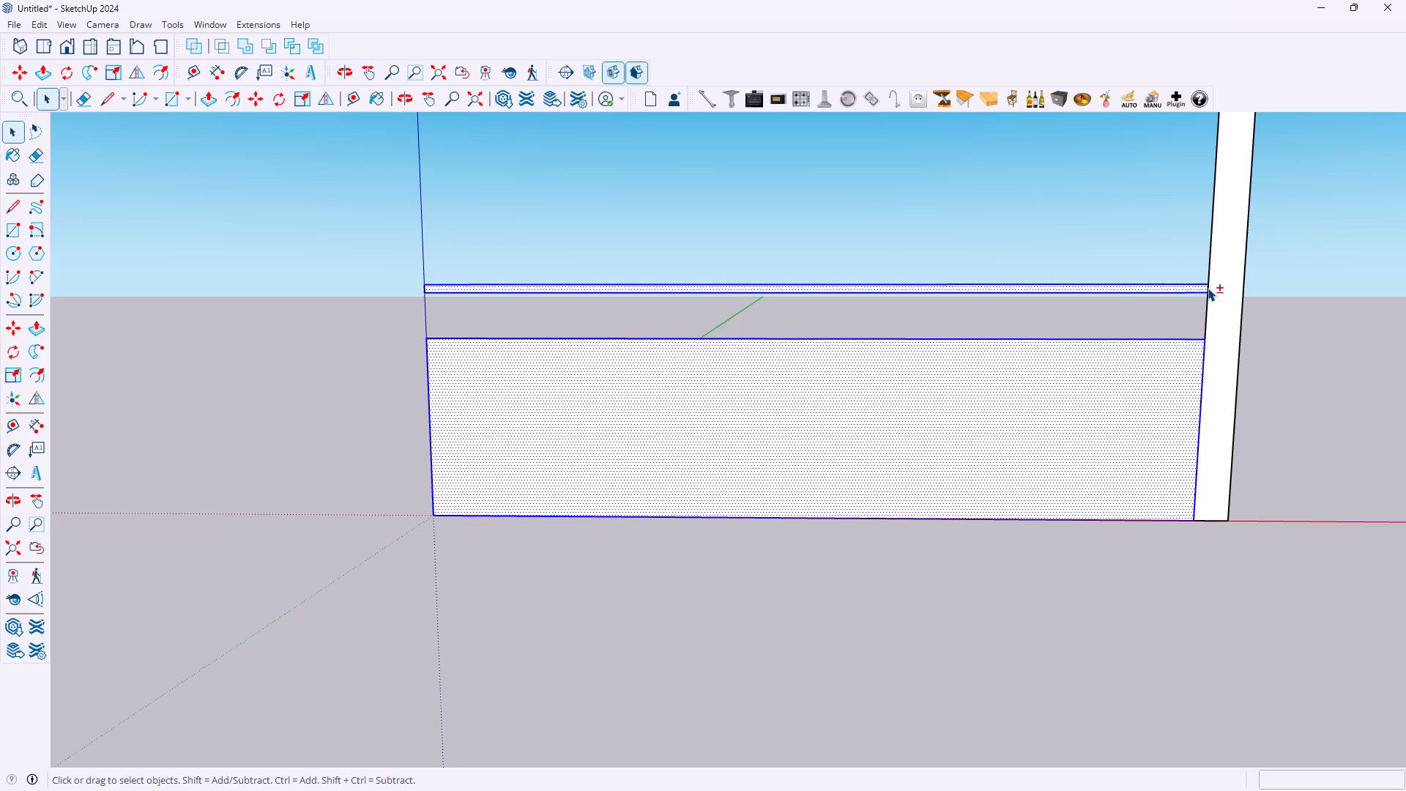
{"action": "left_click", "coordinate": [1208, 288], "text": "shift"}
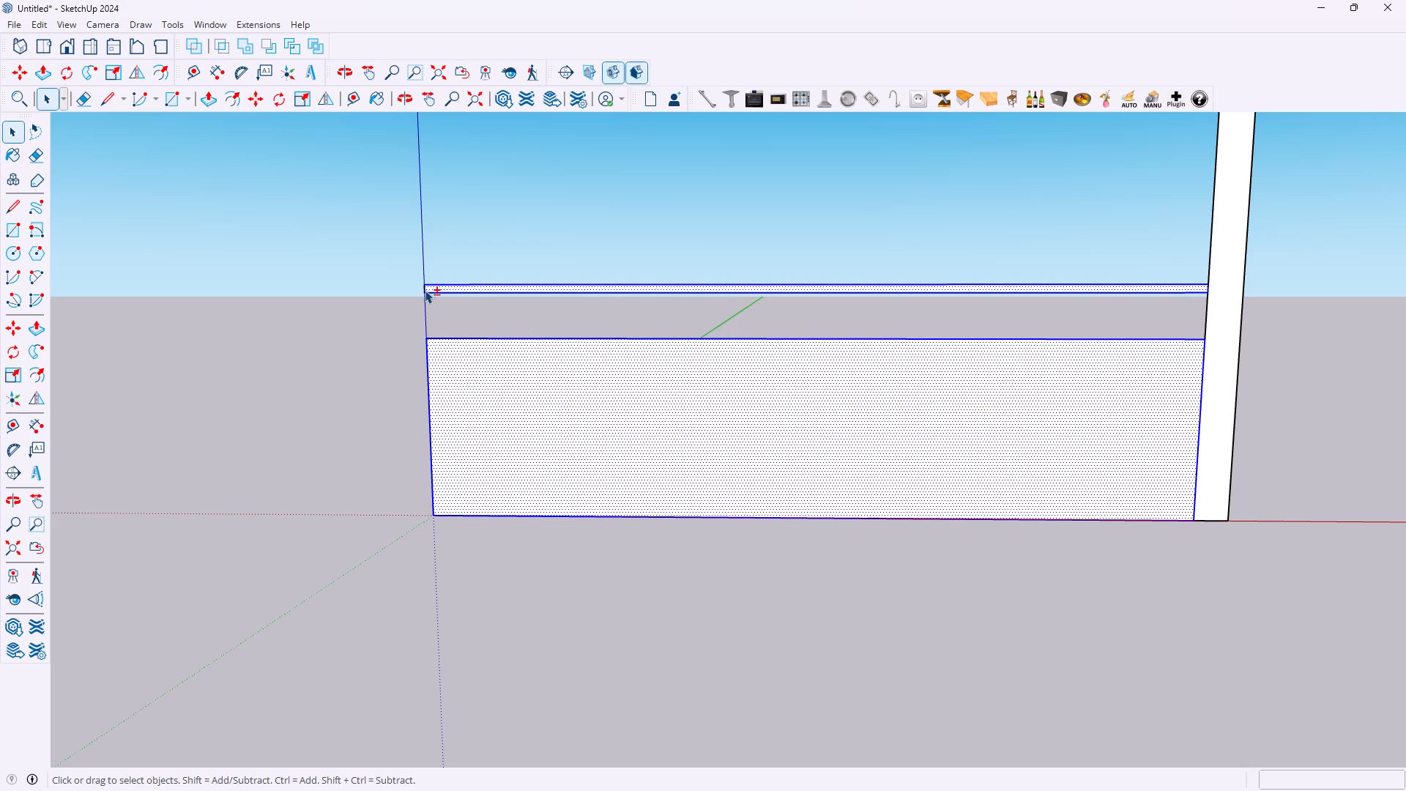
{"action": "left_click", "coordinate": [424, 290], "text": "shift"}
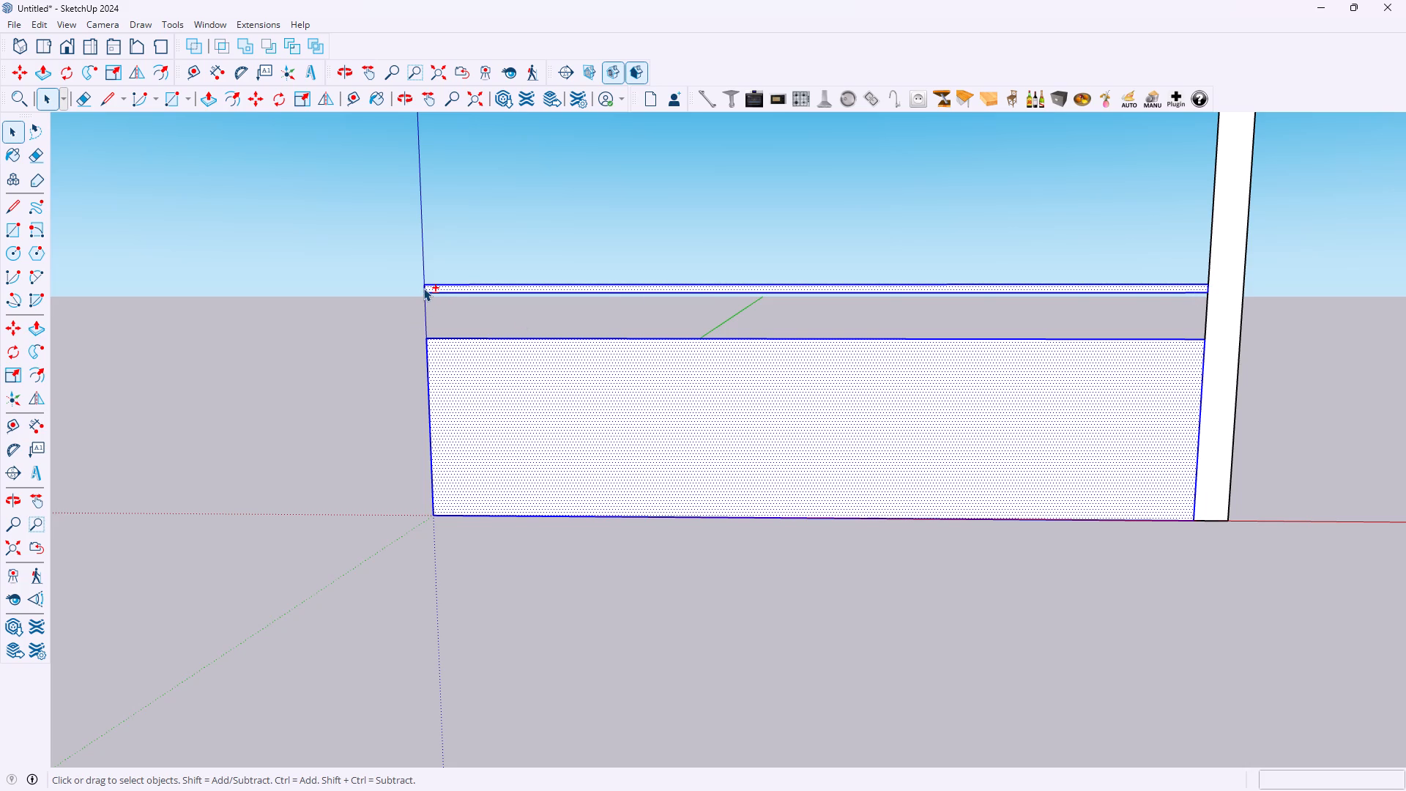
{"action": "left_click", "coordinate": [425, 288], "text": "shift"}
{"action": "scroll", "coordinate": [424, 291], "scroll_direction": "up", "scroll_amount": 3}
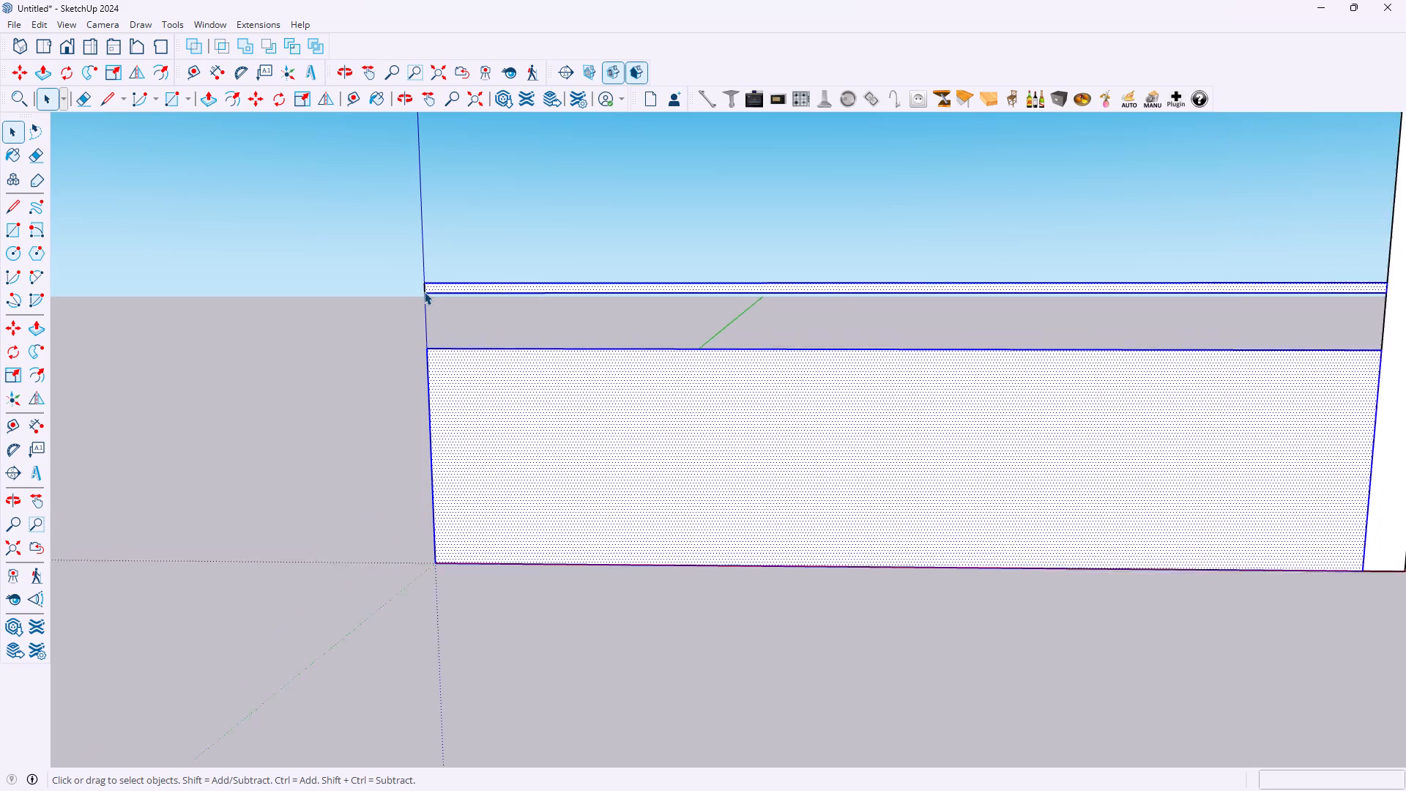
{"action": "scroll", "coordinate": [424, 291], "scroll_direction": "up", "scroll_amount": 15}
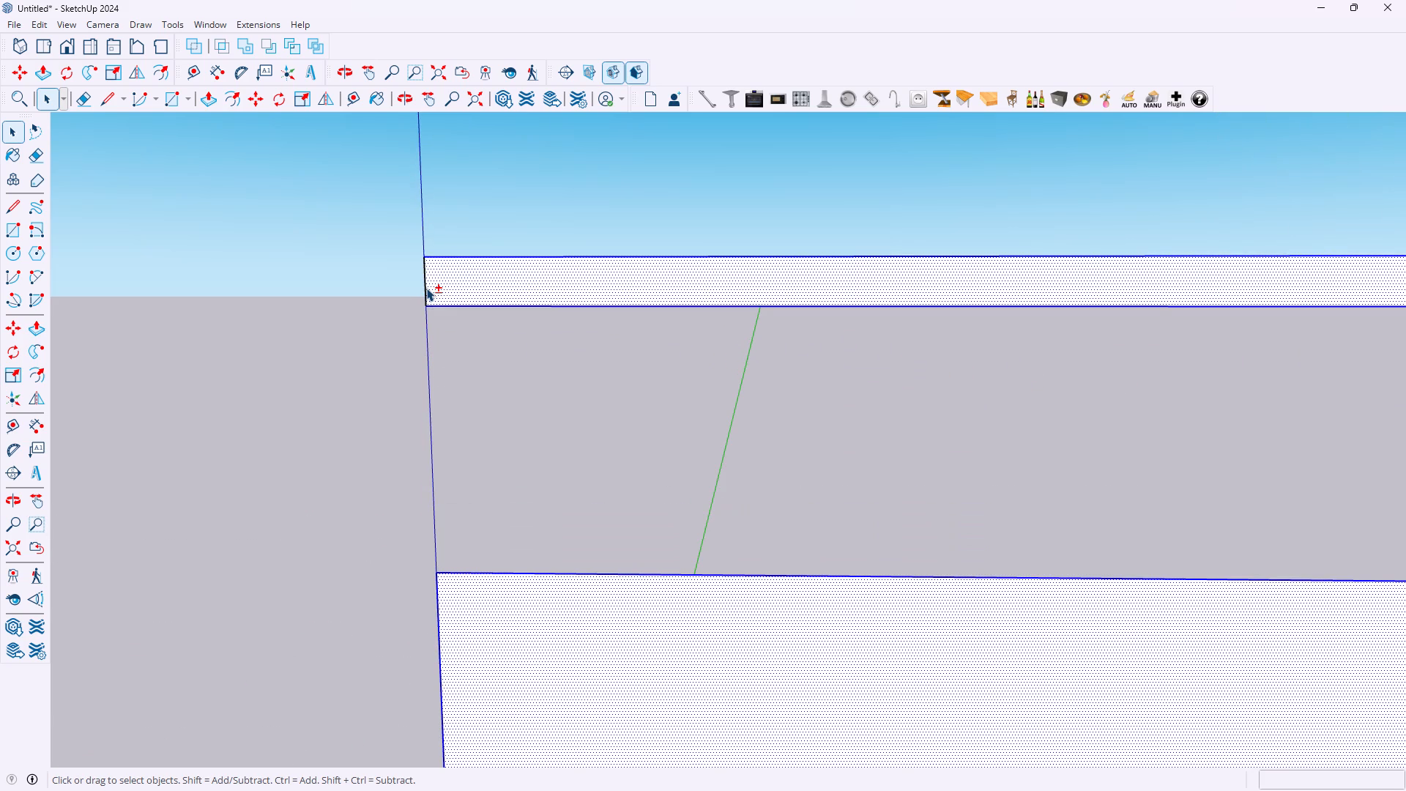
{"action": "left_click", "coordinate": [425, 288], "text": "shift"}
{"action": "key", "text": "w"}
{"action": "scroll", "coordinate": [815, 359], "scroll_direction": "down", "scroll_amount": 20}
{"action": "scroll", "coordinate": [815, 359], "scroll_direction": "down", "scroll_amount": 9}
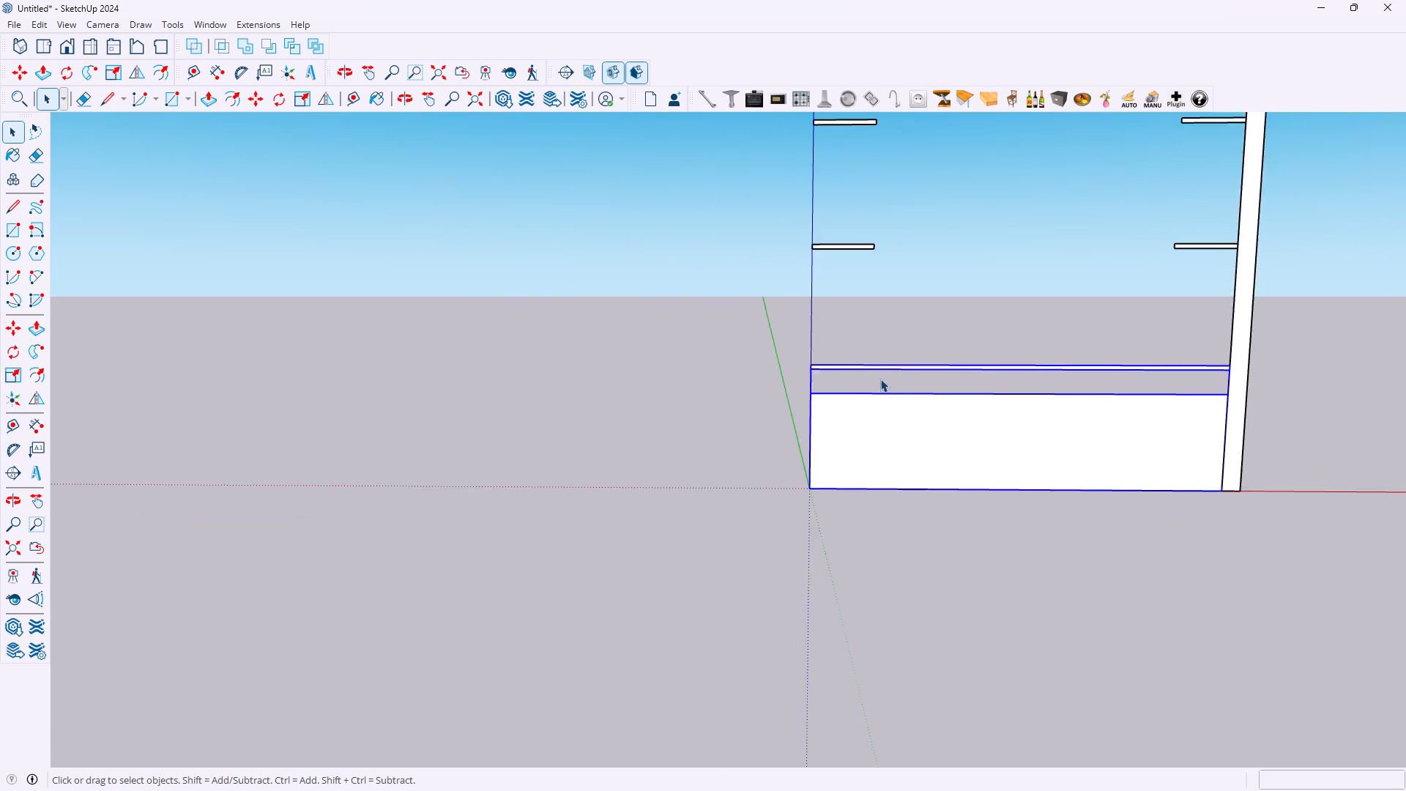
{"action": "scroll", "coordinate": [880, 379], "scroll_direction": "down", "scroll_amount": 3}
{"action": "left_click", "coordinate": [1226, 321]}
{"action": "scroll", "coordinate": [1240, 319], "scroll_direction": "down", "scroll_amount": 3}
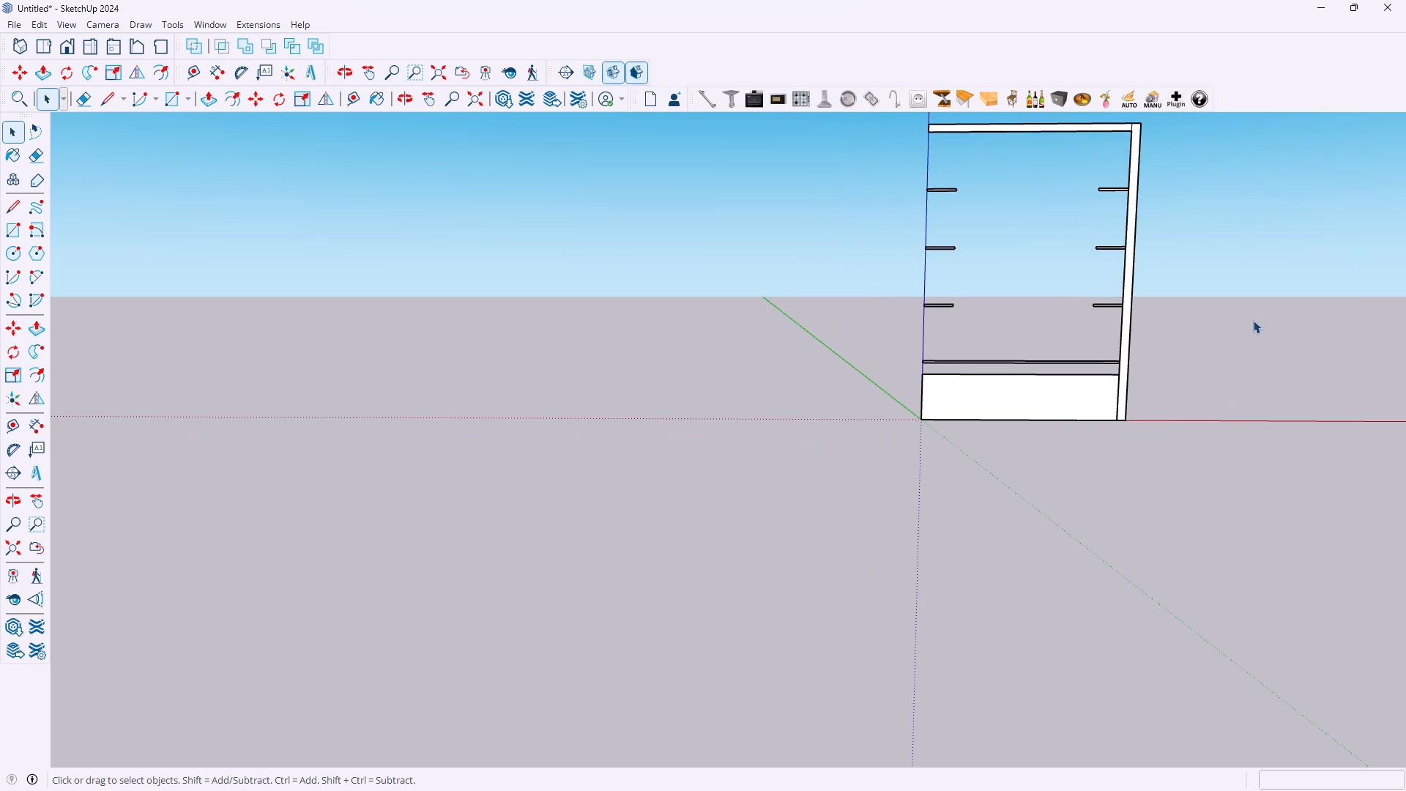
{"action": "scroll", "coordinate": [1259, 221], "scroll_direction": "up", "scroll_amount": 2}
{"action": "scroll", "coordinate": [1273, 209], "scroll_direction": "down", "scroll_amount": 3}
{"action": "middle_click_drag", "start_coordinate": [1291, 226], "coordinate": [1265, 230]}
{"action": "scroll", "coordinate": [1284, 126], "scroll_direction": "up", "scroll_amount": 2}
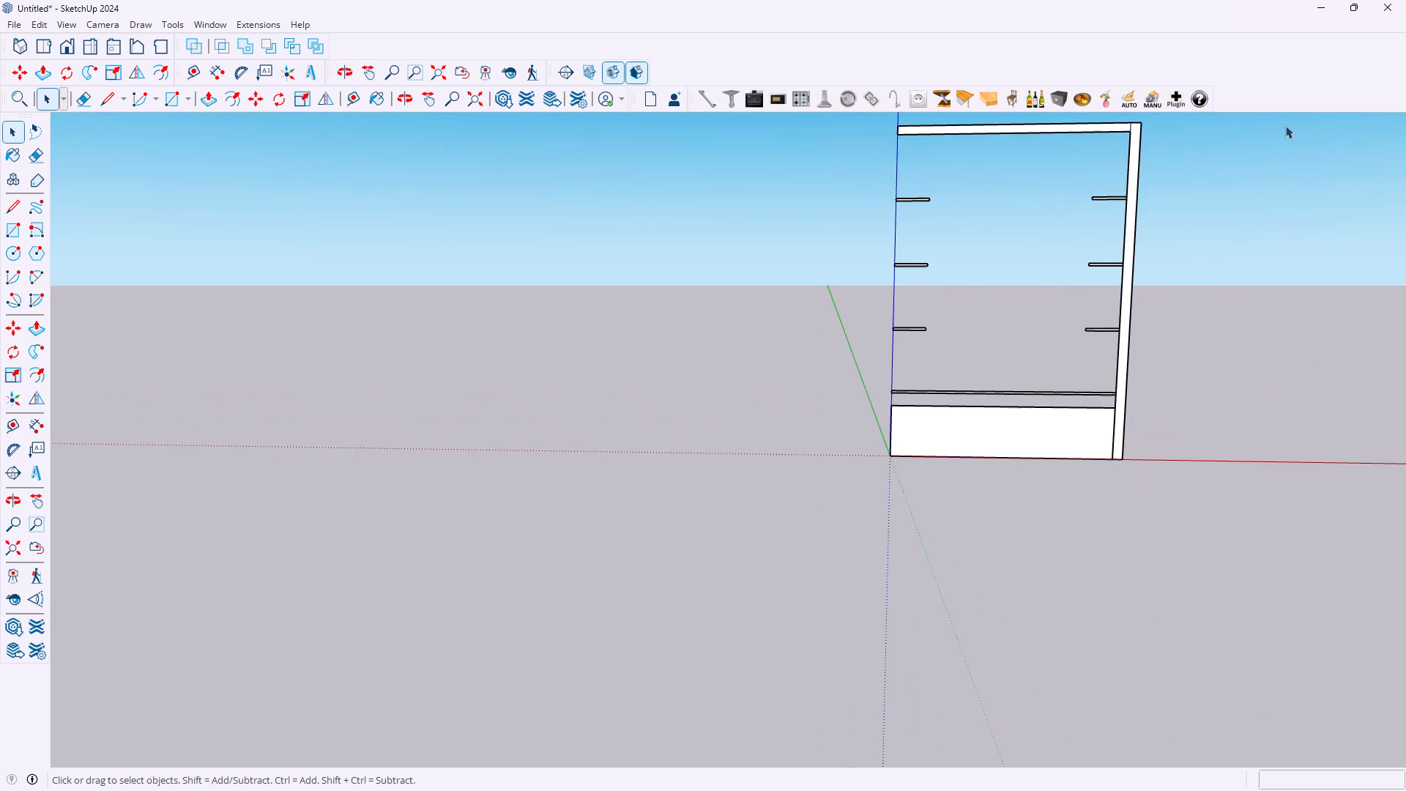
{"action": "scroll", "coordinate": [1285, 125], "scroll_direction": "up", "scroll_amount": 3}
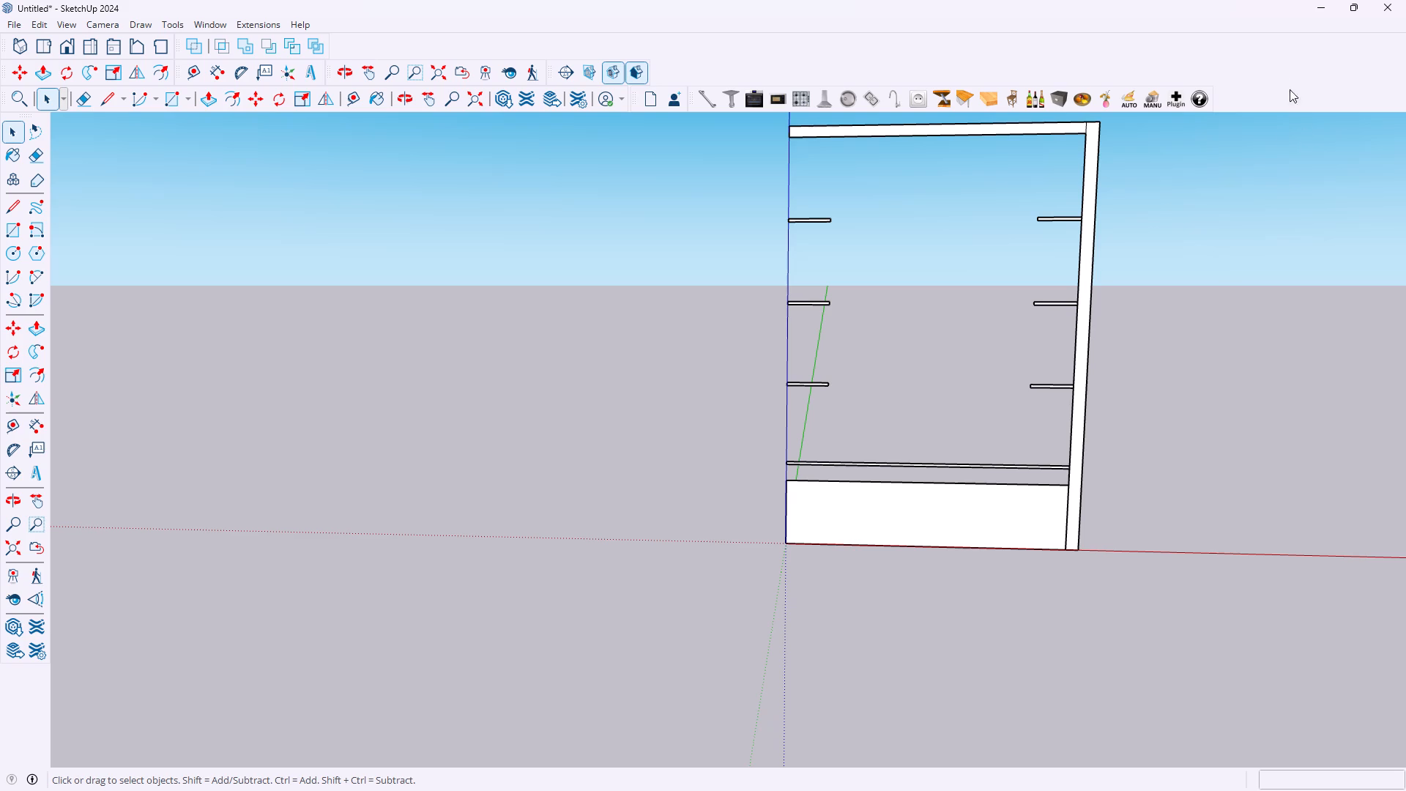
Draw an upright 18 by 100.66 inch rectangle starting on the red axis, a gap beyond the tall upright.
{"action": "scroll", "coordinate": [1270, 298], "scroll_direction": "down", "scroll_amount": 7}
{"action": "middle_click_drag", "start_coordinate": [1382, 318], "coordinate": [1381, 316]}
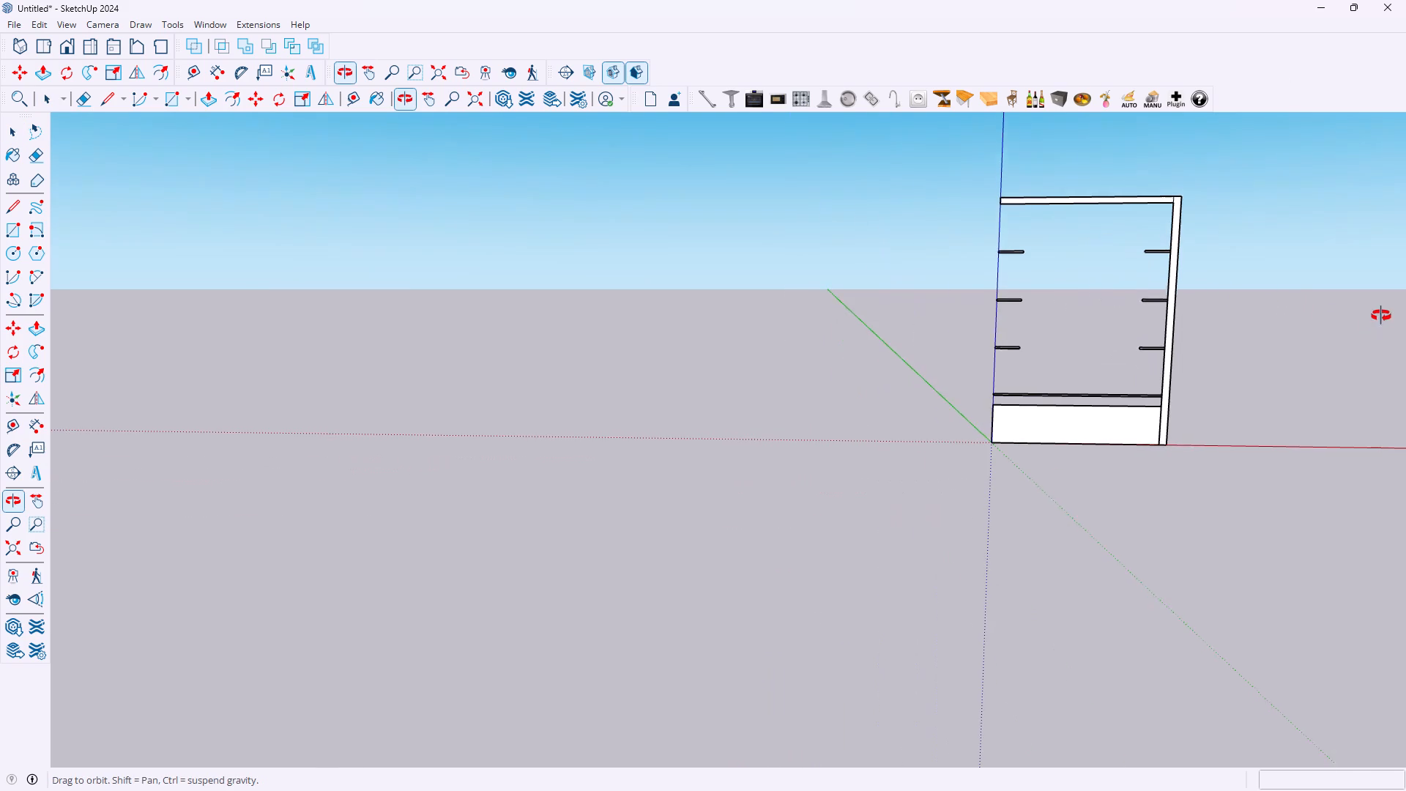
{"action": "middle_click_drag", "start_coordinate": [1381, 316], "coordinate": [1299, 298]}
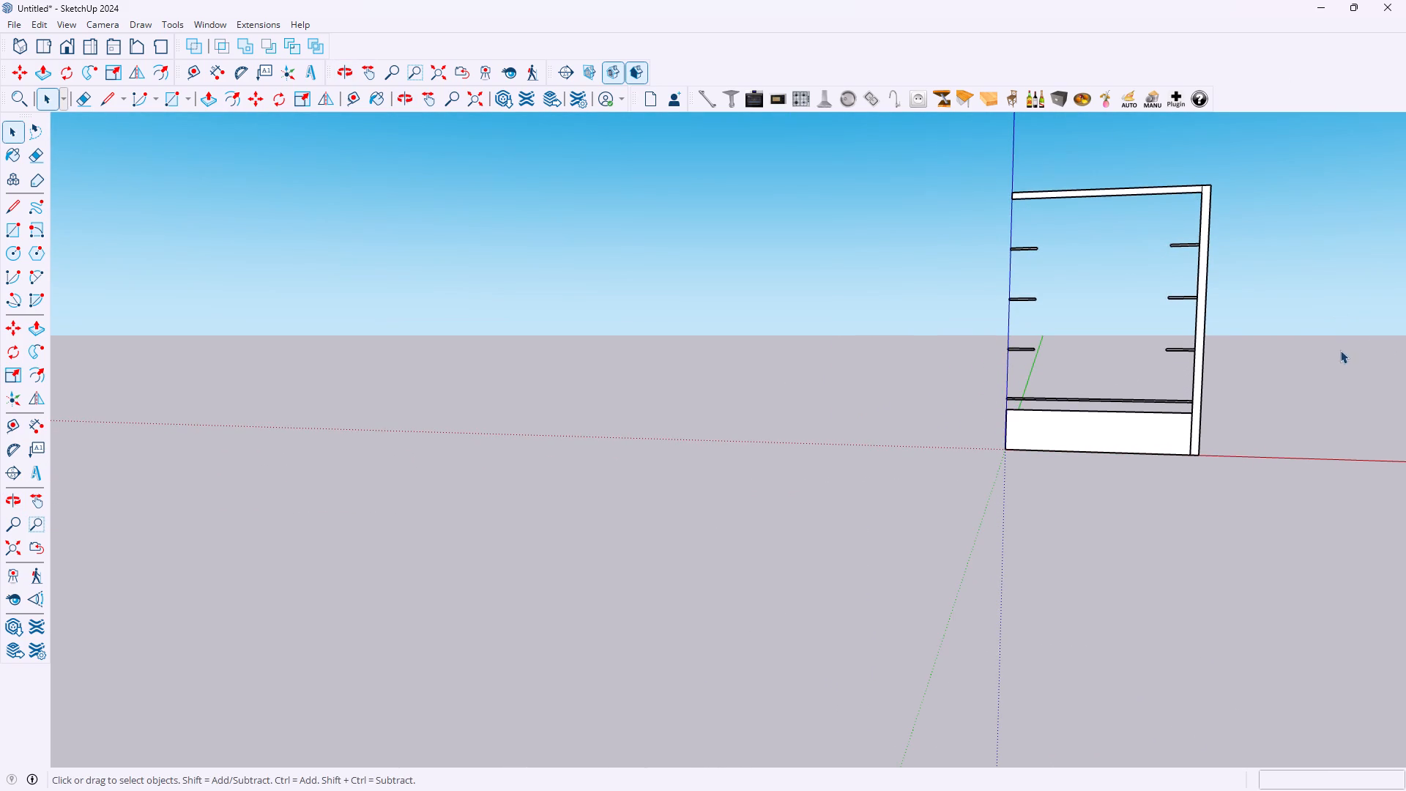
{"action": "key", "text": "r"}
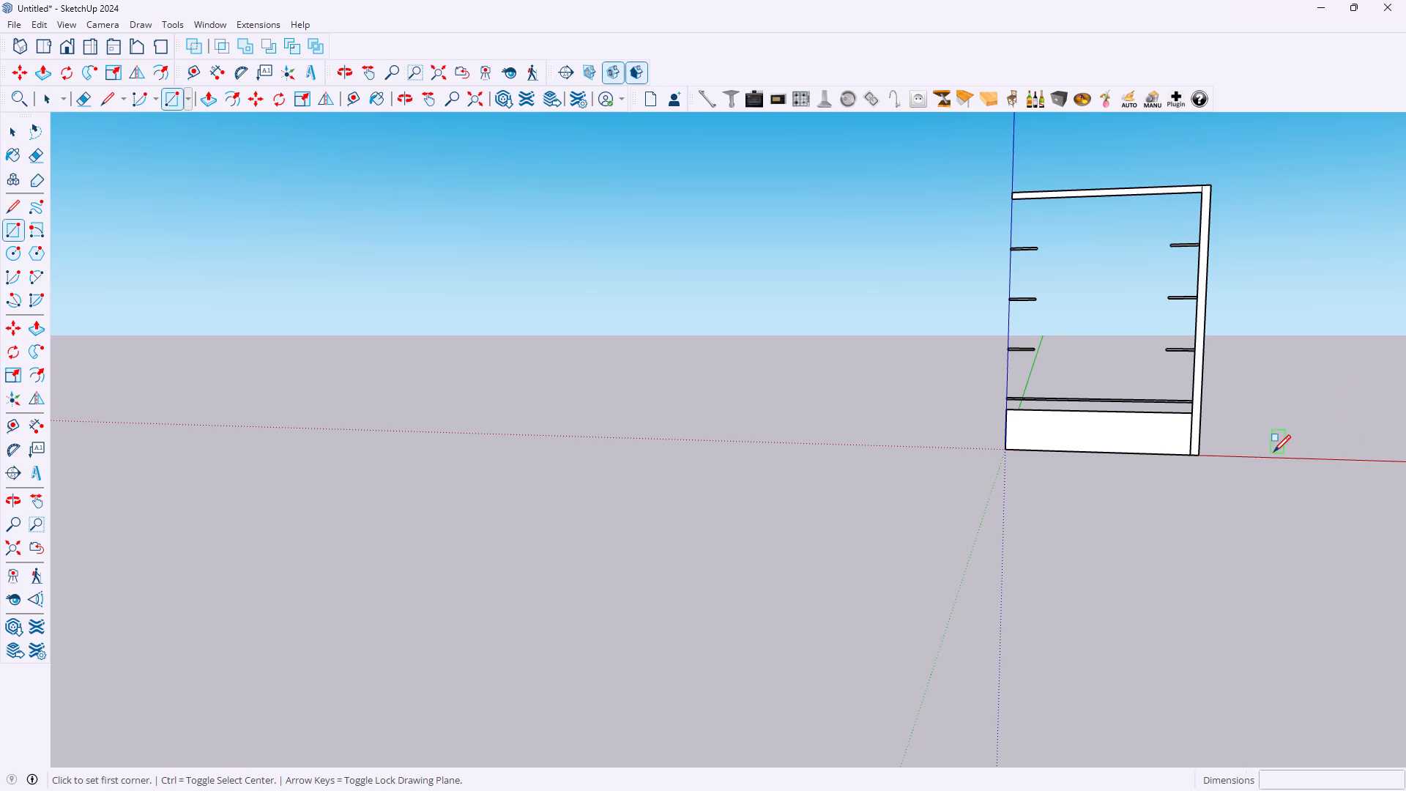
{"action": "scroll", "coordinate": [1273, 452], "scroll_direction": "up", "scroll_amount": 5}
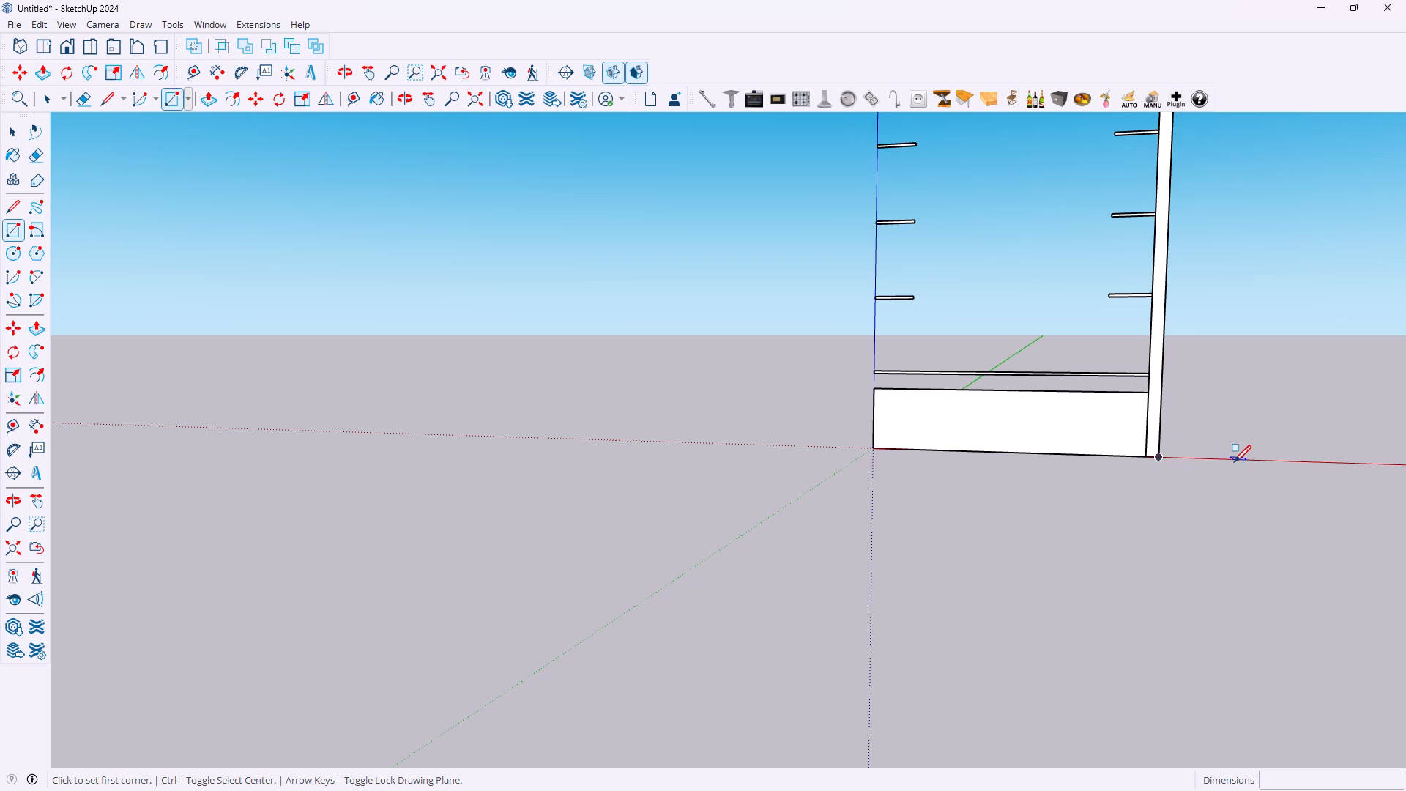
{"action": "scroll", "coordinate": [1295, 461], "scroll_direction": "up", "scroll_amount": 1}
{"action": "left_click", "coordinate": [1295, 461]}
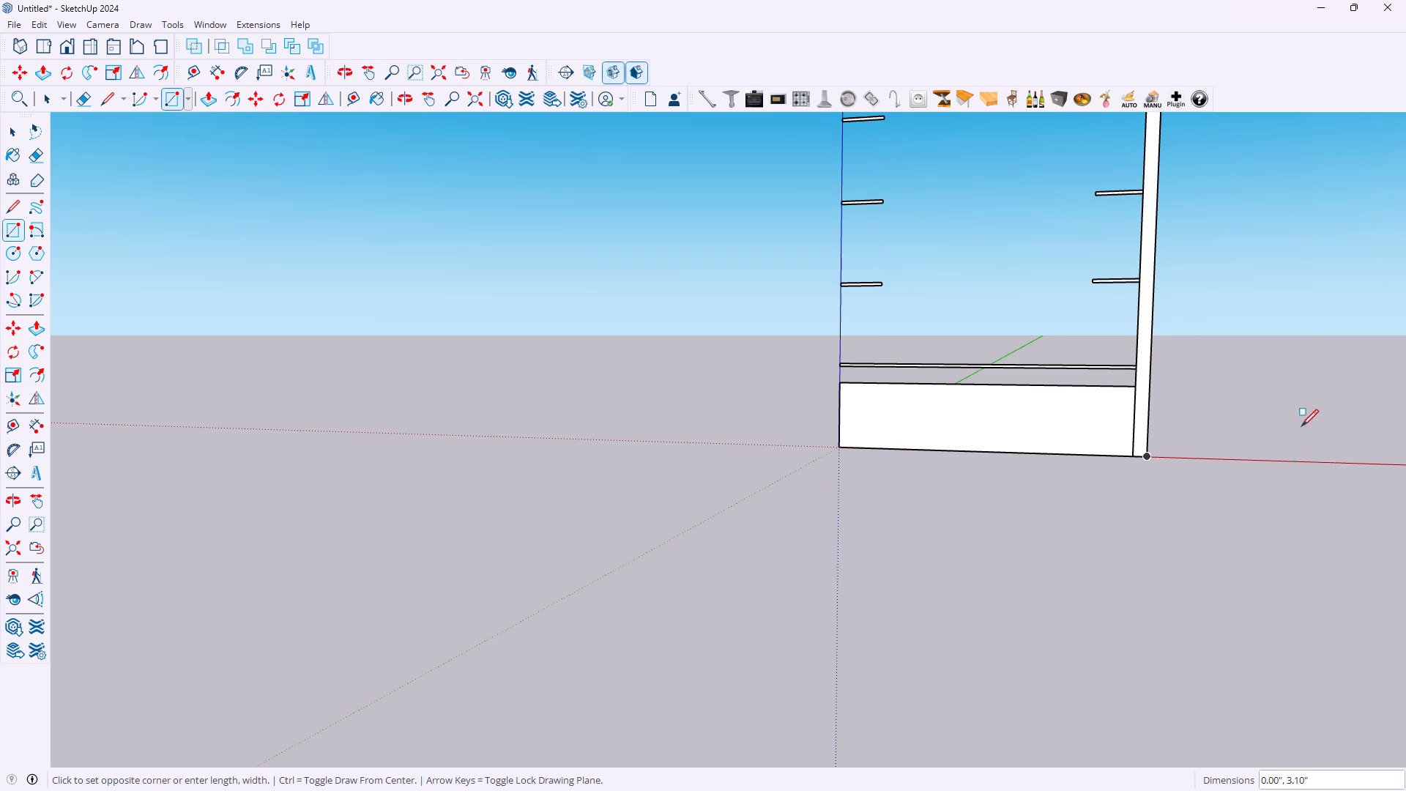
{"action": "scroll", "coordinate": [1368, 285], "scroll_direction": "down", "scroll_amount": 10}
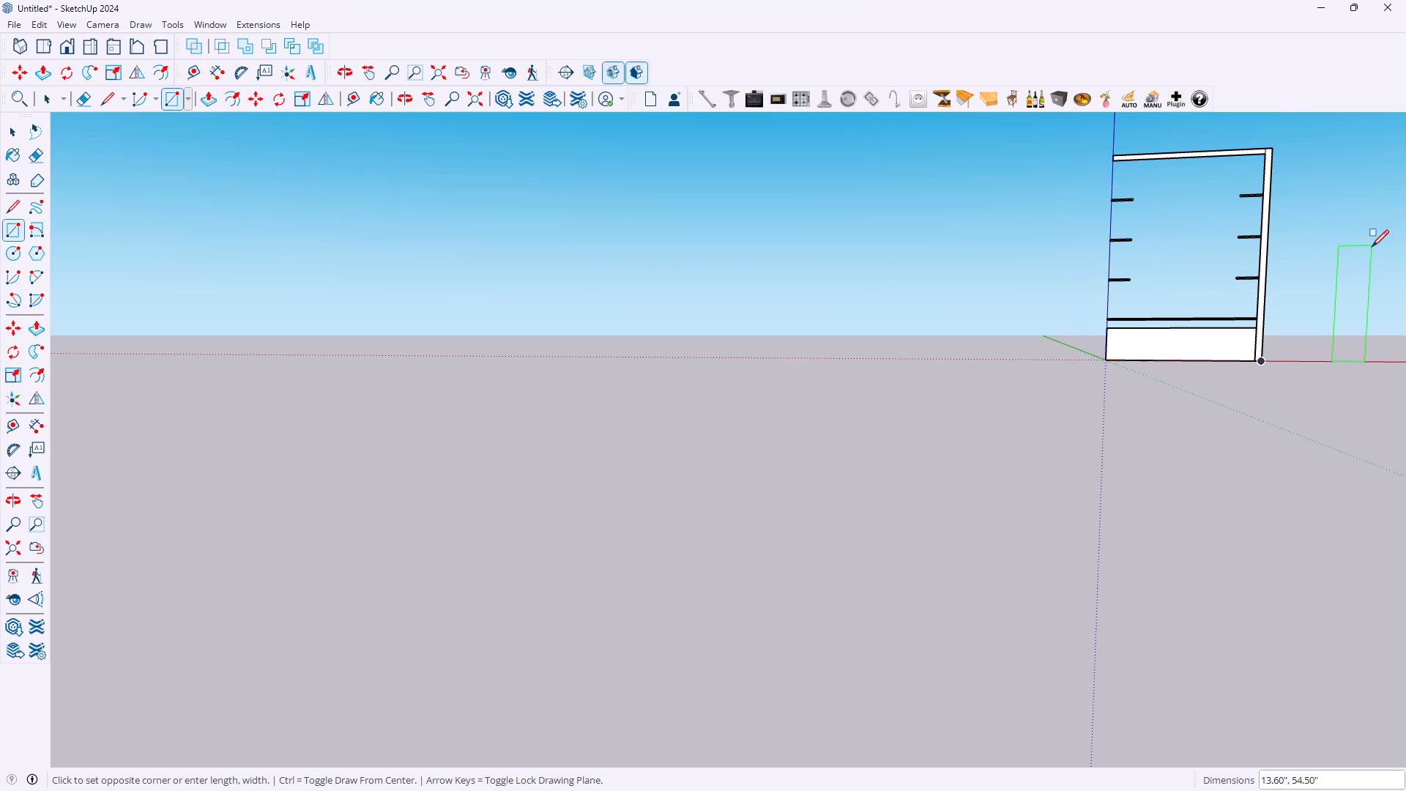
{"action": "type", "text": "18"}
{"action": "key", "text": "comma"}
{"action": "type", "text": "100"}
{"action": "type", "text": ".66"}
{"action": "key", "text": "Return"}
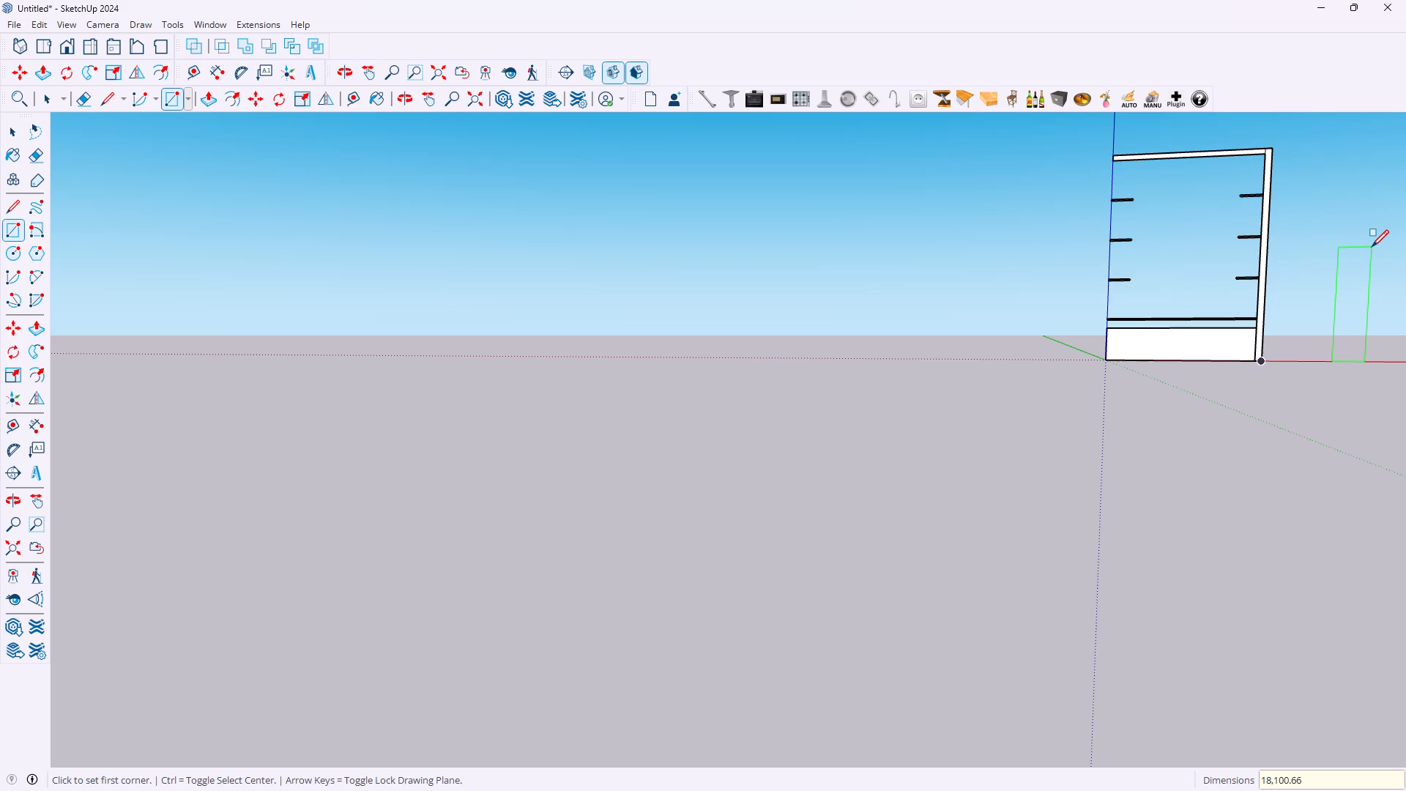
Make the 18 by 100.66 inch rectangle, face and edges, into its own group.
{"action": "scroll", "coordinate": [1394, 157], "scroll_direction": "up", "scroll_amount": 2}
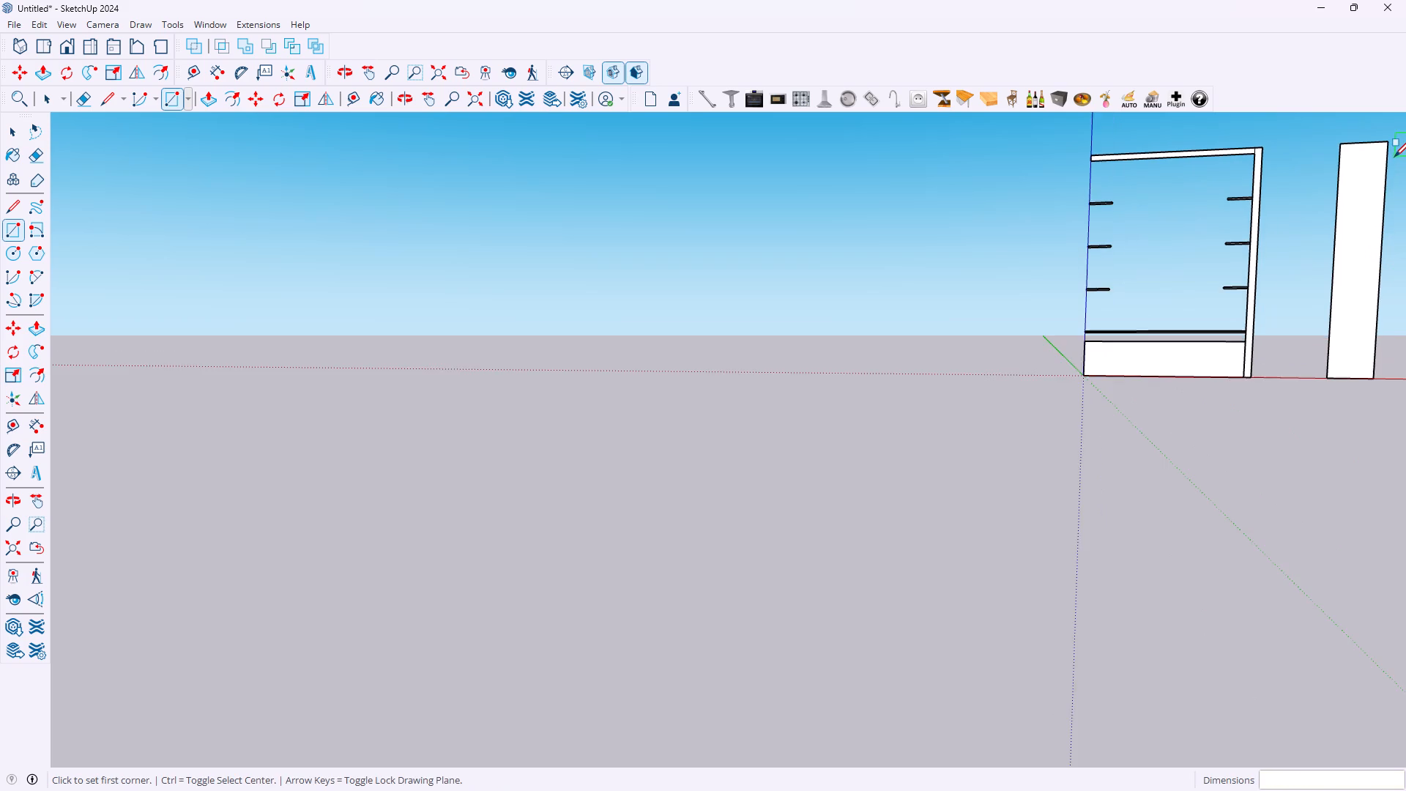
{"action": "scroll", "coordinate": [1400, 149], "scroll_direction": "up", "scroll_amount": 6}
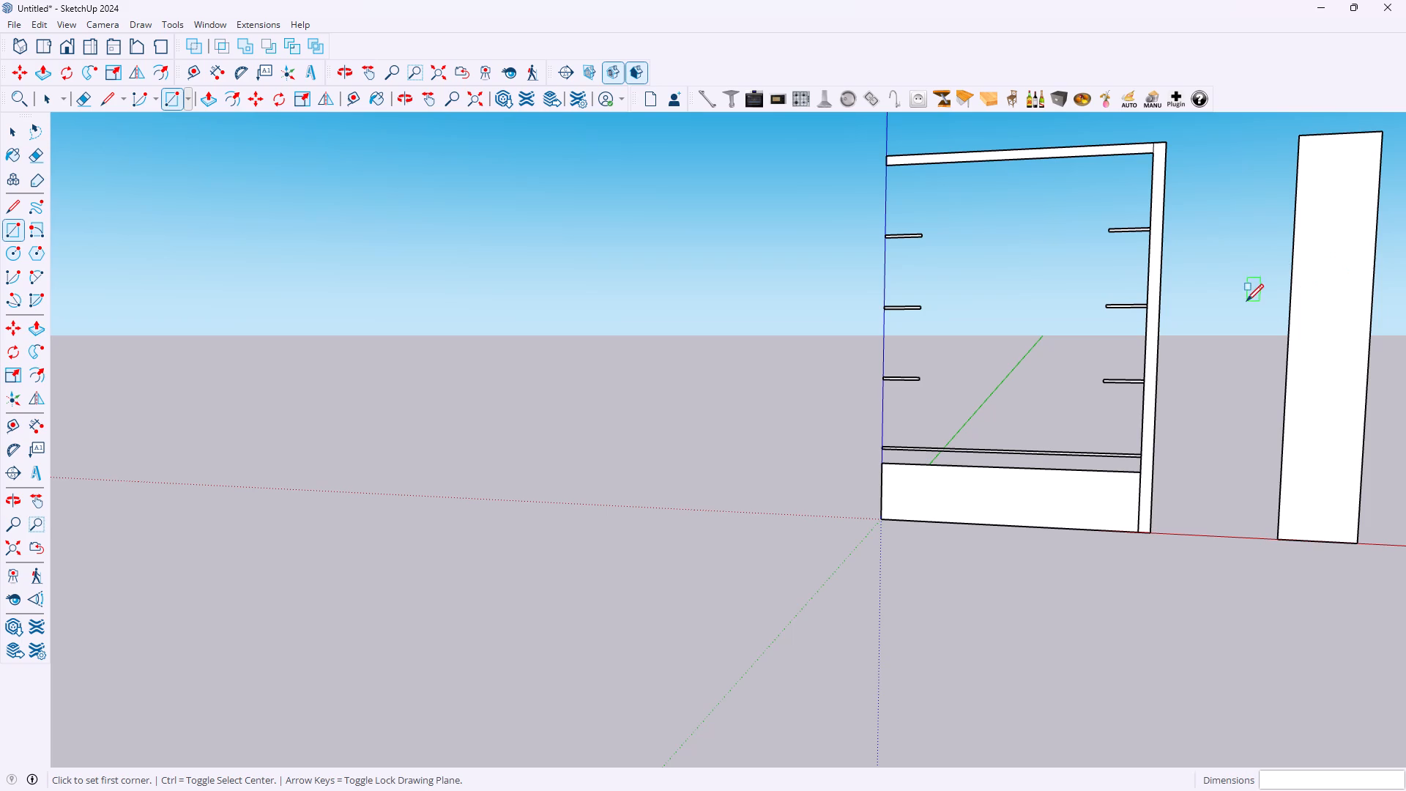
{"action": "middle_click_drag", "start_coordinate": [1247, 302], "coordinate": [1316, 316]}
{"action": "scroll", "coordinate": [1327, 265], "scroll_direction": "up", "scroll_amount": 4}
{"action": "key", "text": "space"}
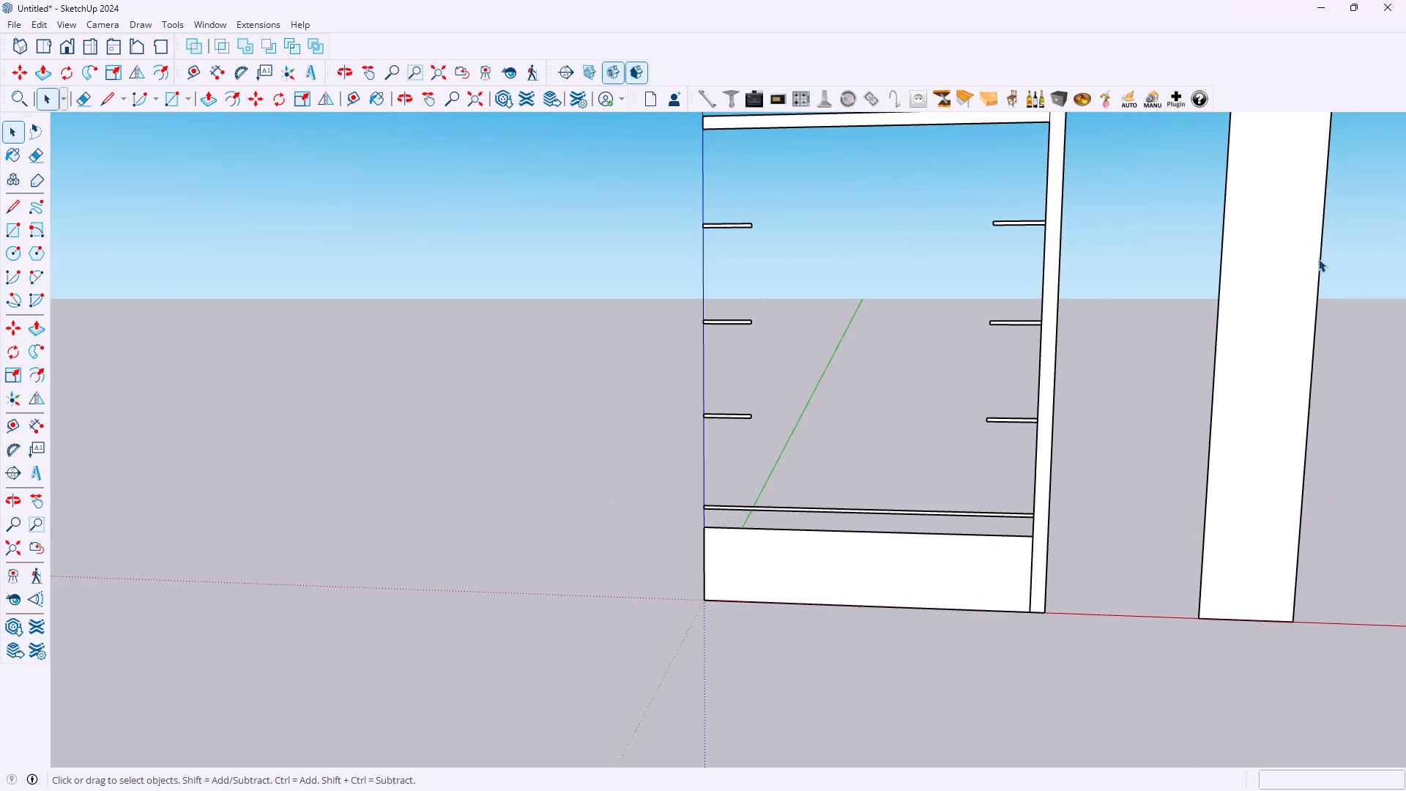
{"action": "scroll", "coordinate": [1318, 259], "scroll_direction": "down", "scroll_amount": 4}
{"action": "left_click", "coordinate": [1301, 249]}
{"action": "right_click", "coordinate": [1302, 249]}
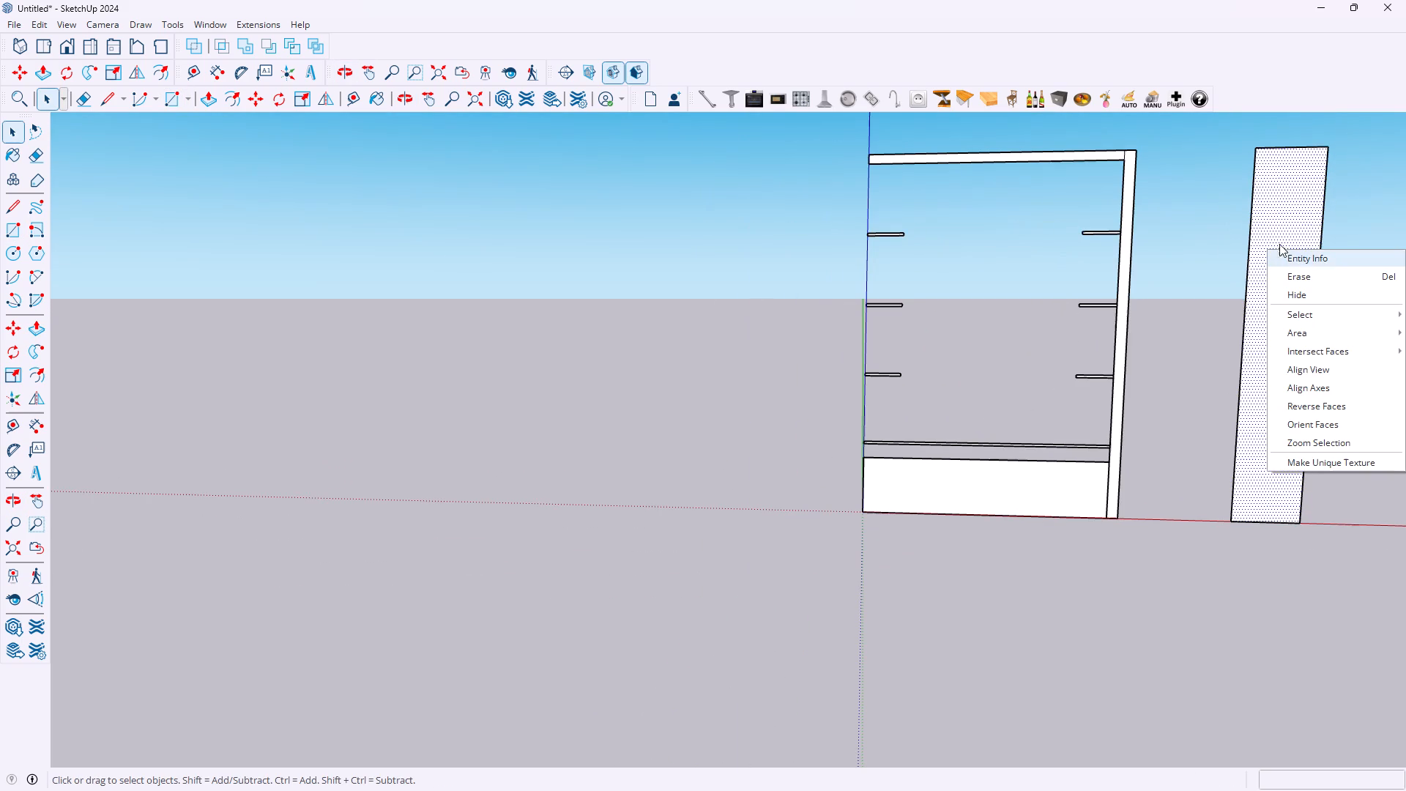
{"action": "left_click", "coordinate": [1273, 219]}
{"action": "key", "text": "w"}
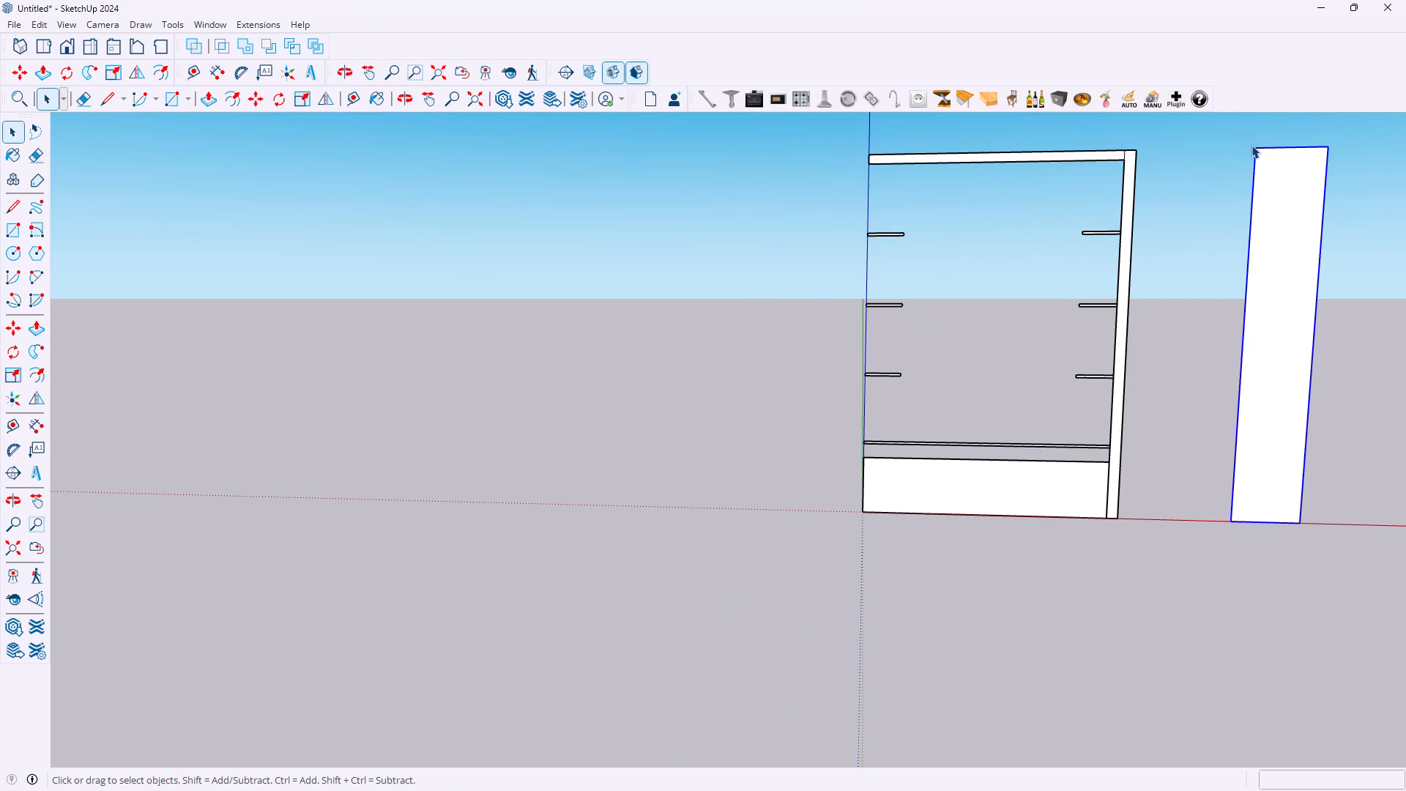
{"action": "left_click", "coordinate": [1353, 322]}
Inside the new tall panel's group, offset the face outline inward by 3 inches and leave the group.
{"action": "triple_click", "coordinate": [1282, 322]}
{"action": "left_click", "coordinate": [1282, 322]}
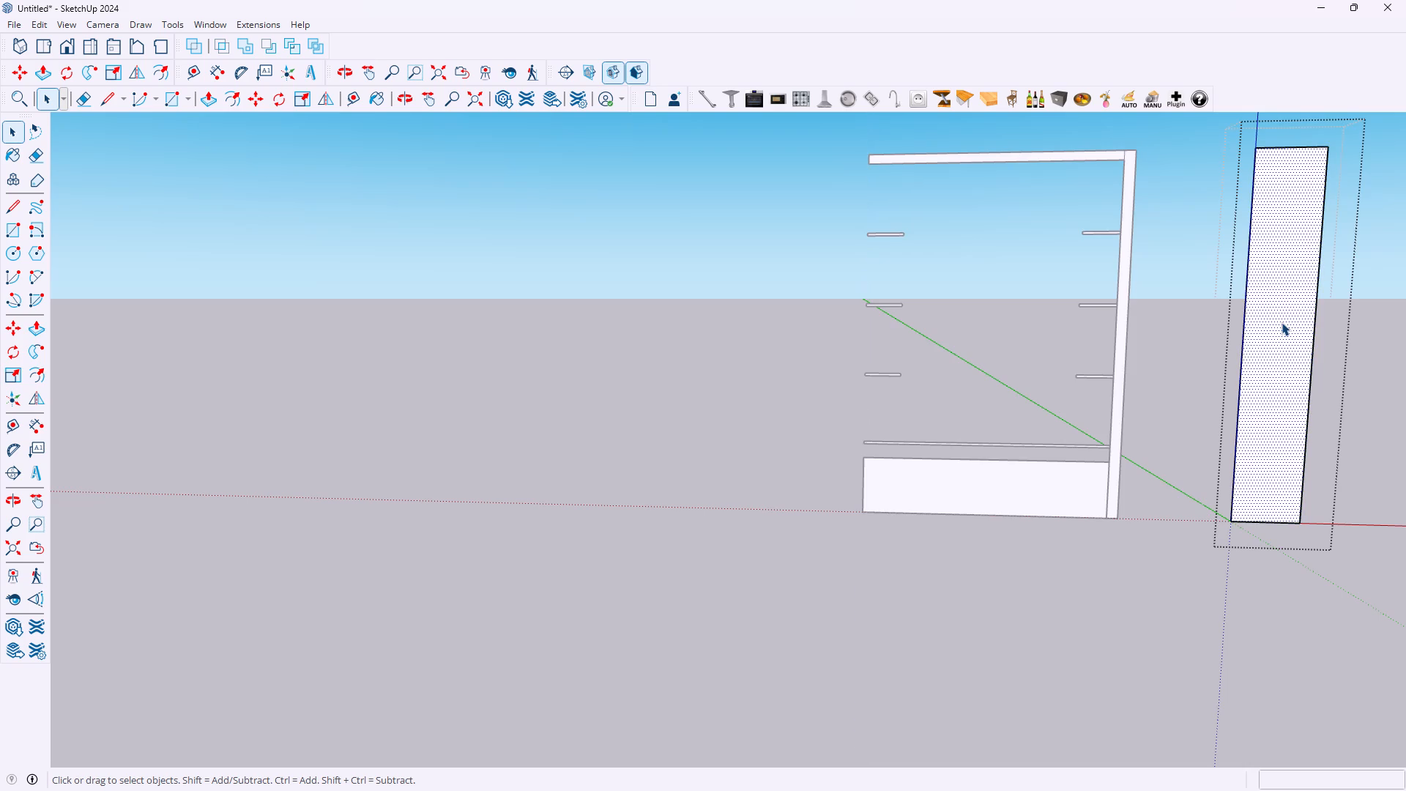
{"action": "key", "text": "f"}
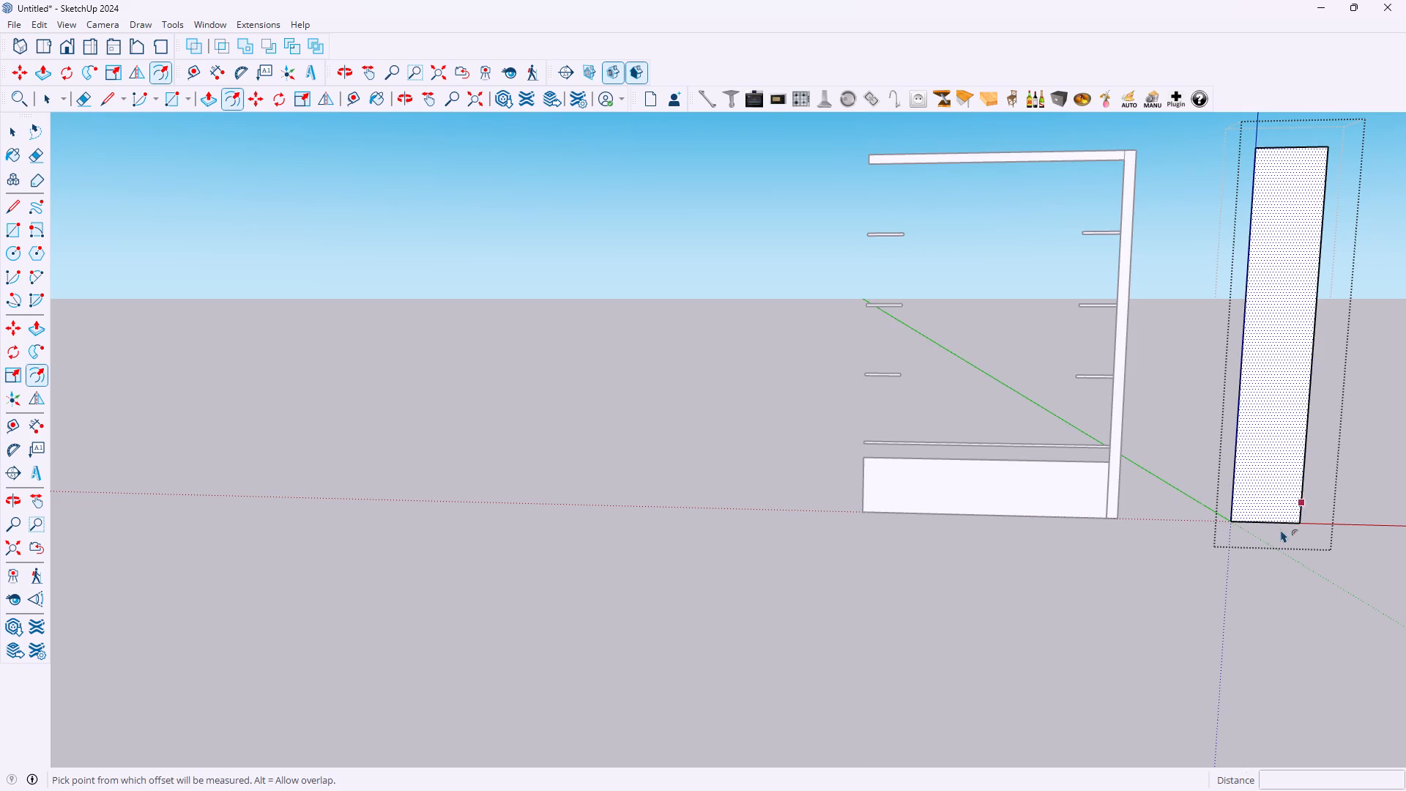
{"action": "left_click", "coordinate": [1262, 522]}
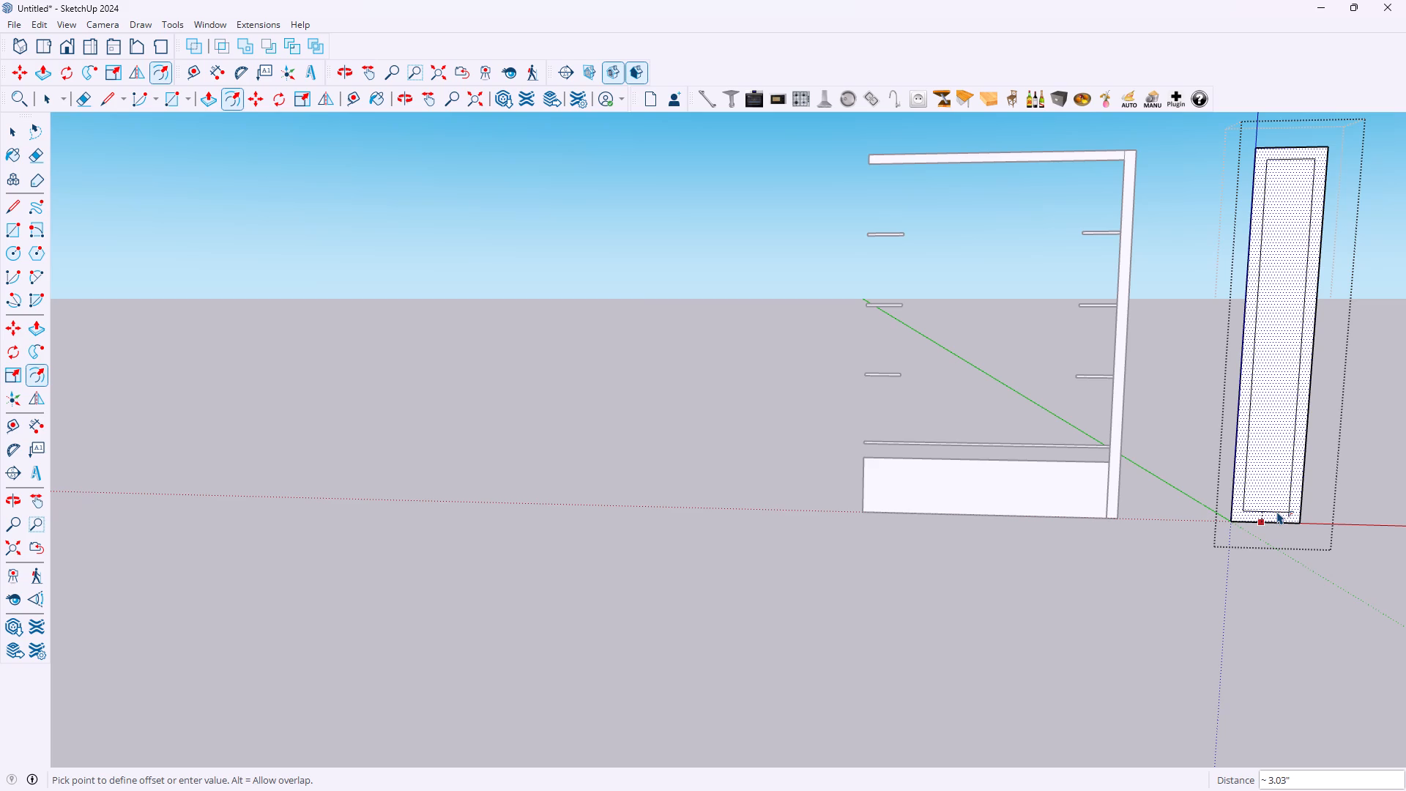
{"action": "key", "text": "3"}
{"action": "key", "text": "Return"}
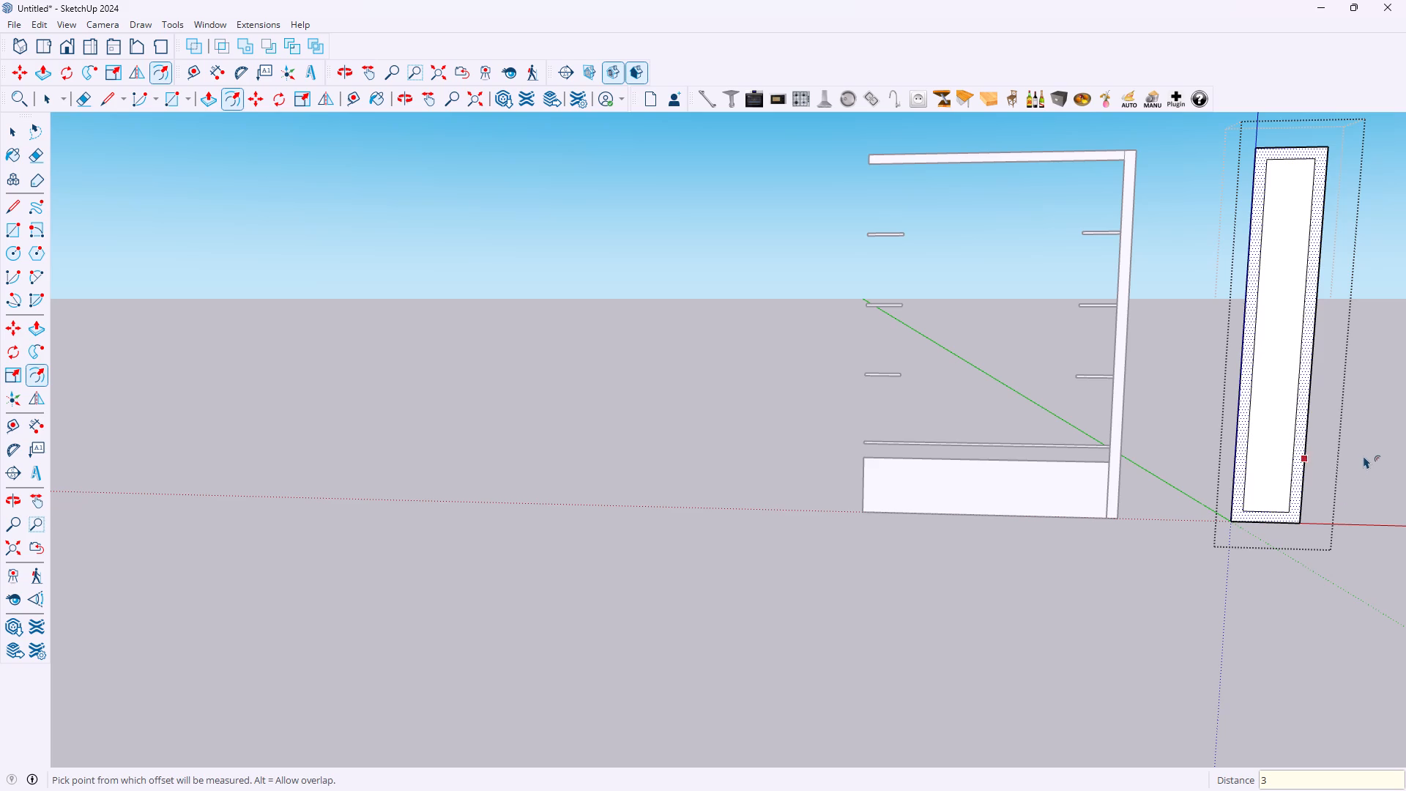
{"action": "key", "text": "space"}
{"action": "left_click", "coordinate": [1352, 424]}
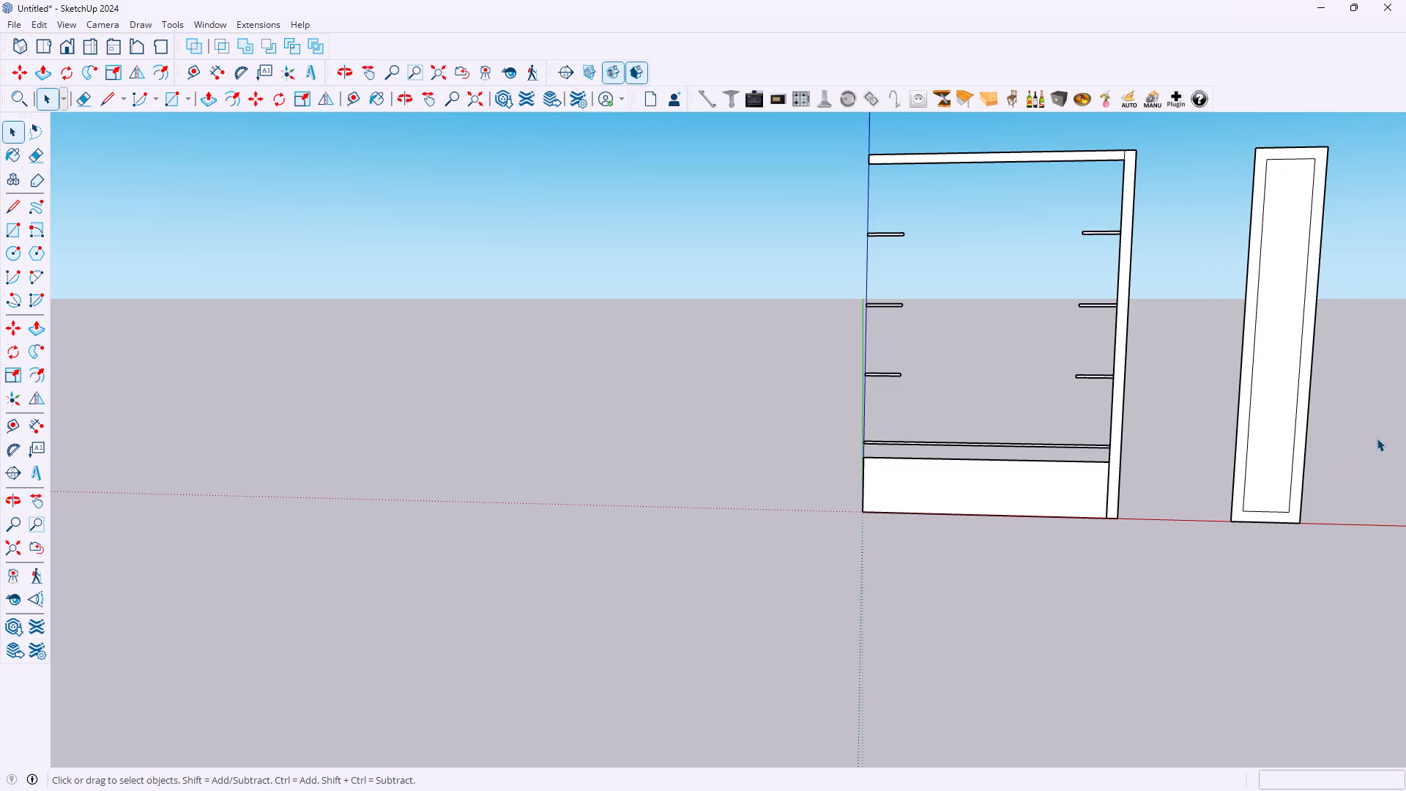
Inside the separate tall panel's group, push/pull the 3-inch border face forward by 18 mm, leaving the centre face recessed.
{"action": "scroll", "coordinate": [1342, 427], "scroll_direction": "up", "scroll_amount": 4}
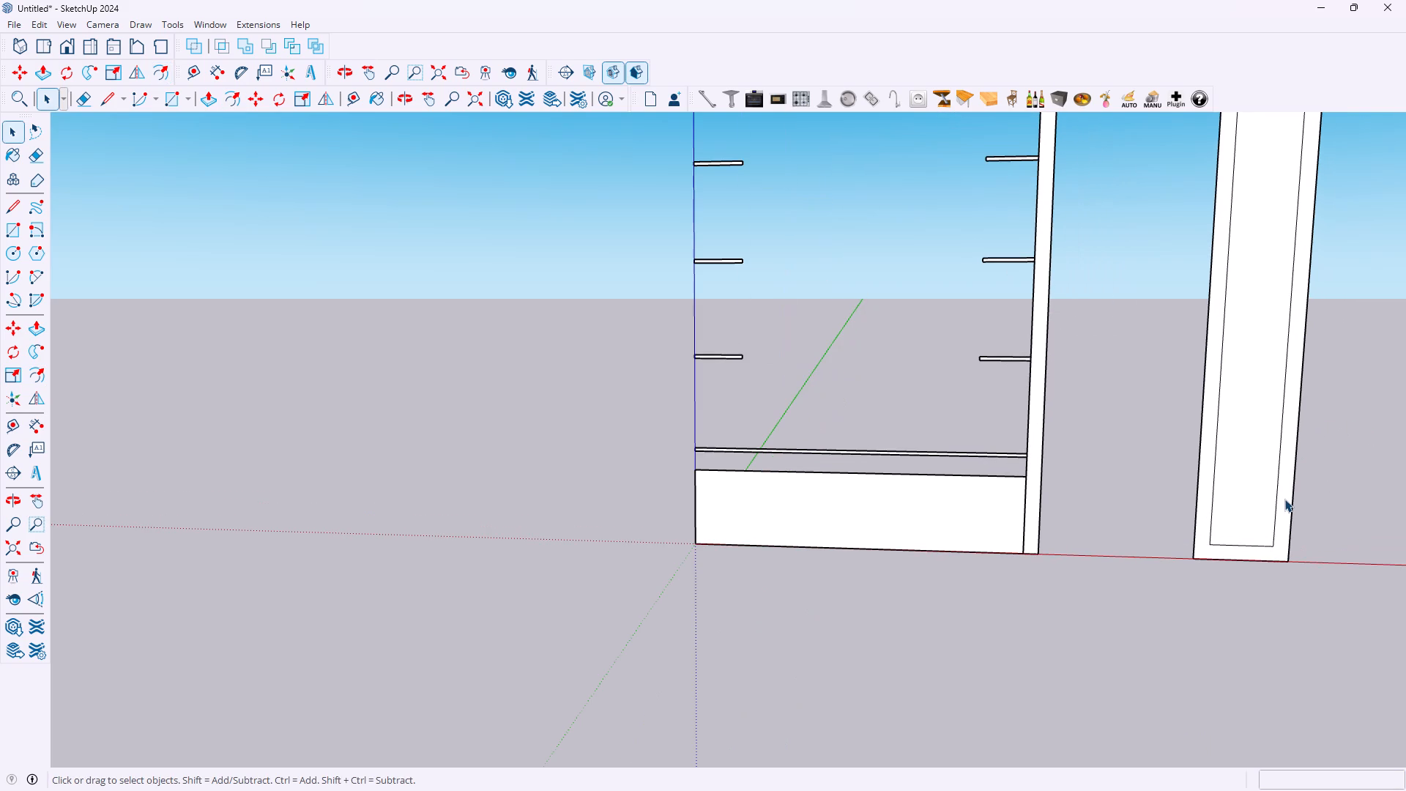
{"action": "left_click", "coordinate": [1284, 499]}
{"action": "double_click", "coordinate": [1284, 499]}
{"action": "left_click", "coordinate": [1284, 498]}
{"action": "left_click", "coordinate": [1285, 497]}
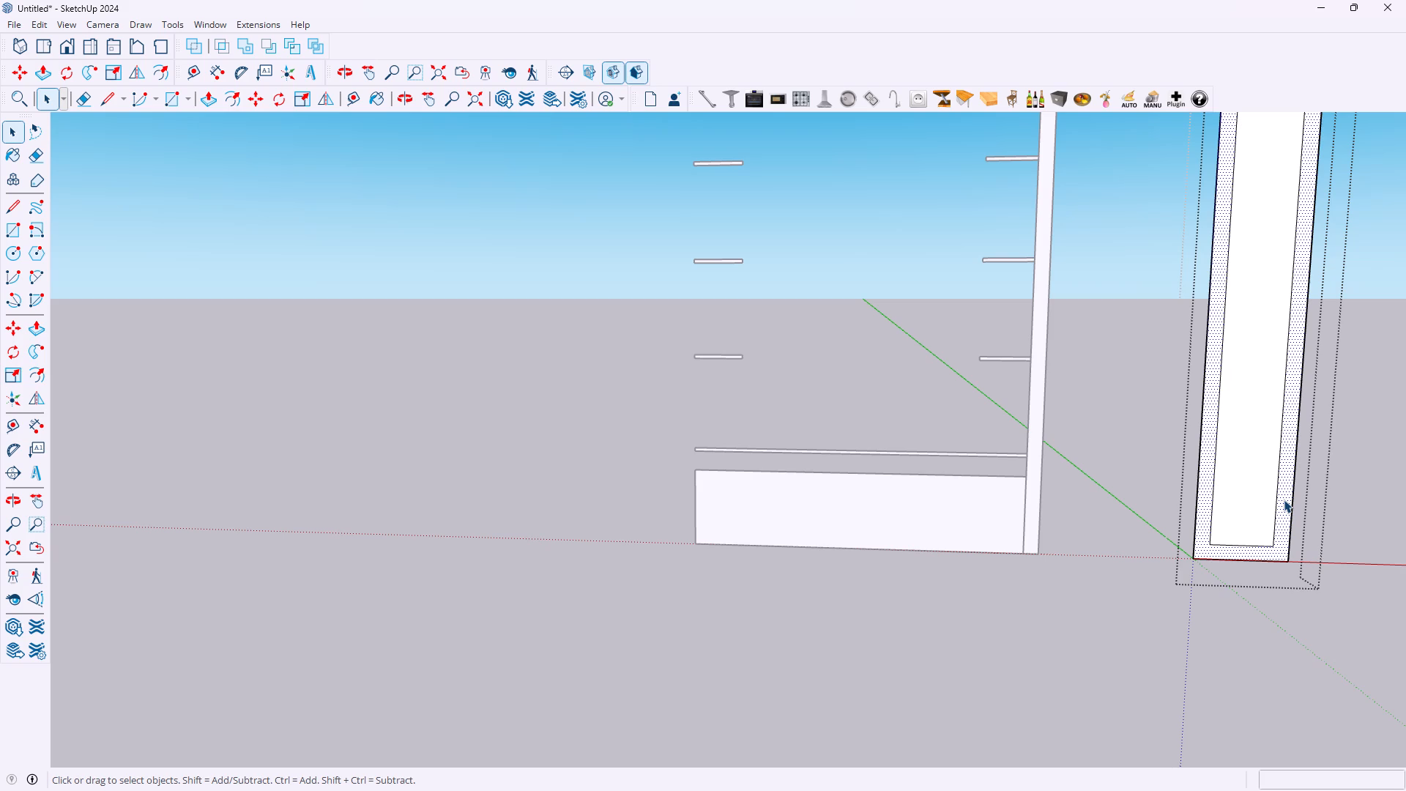
{"action": "key", "text": "p"}
{"action": "left_click", "coordinate": [1284, 500]}
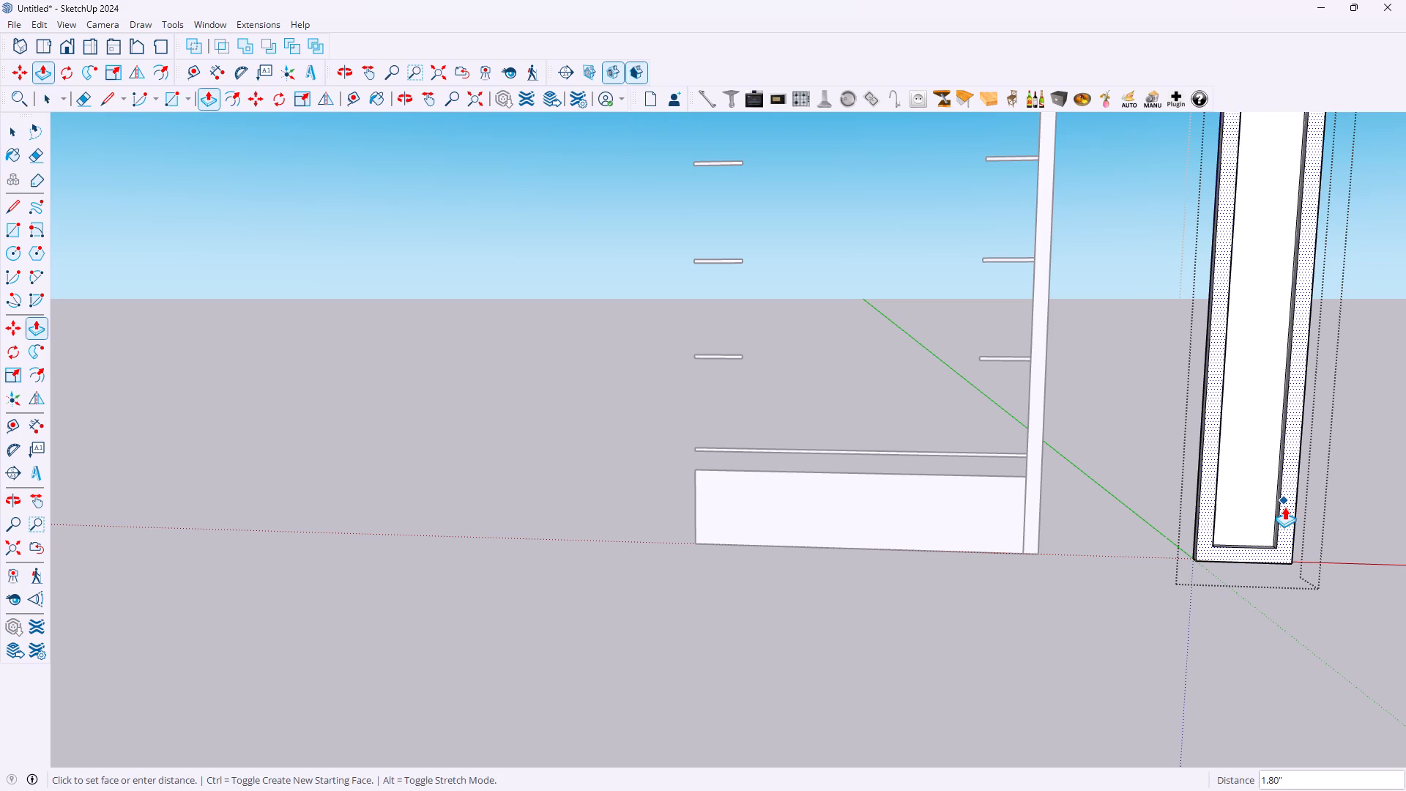
{"action": "scroll", "coordinate": [1284, 505], "scroll_direction": "up", "scroll_amount": 11}
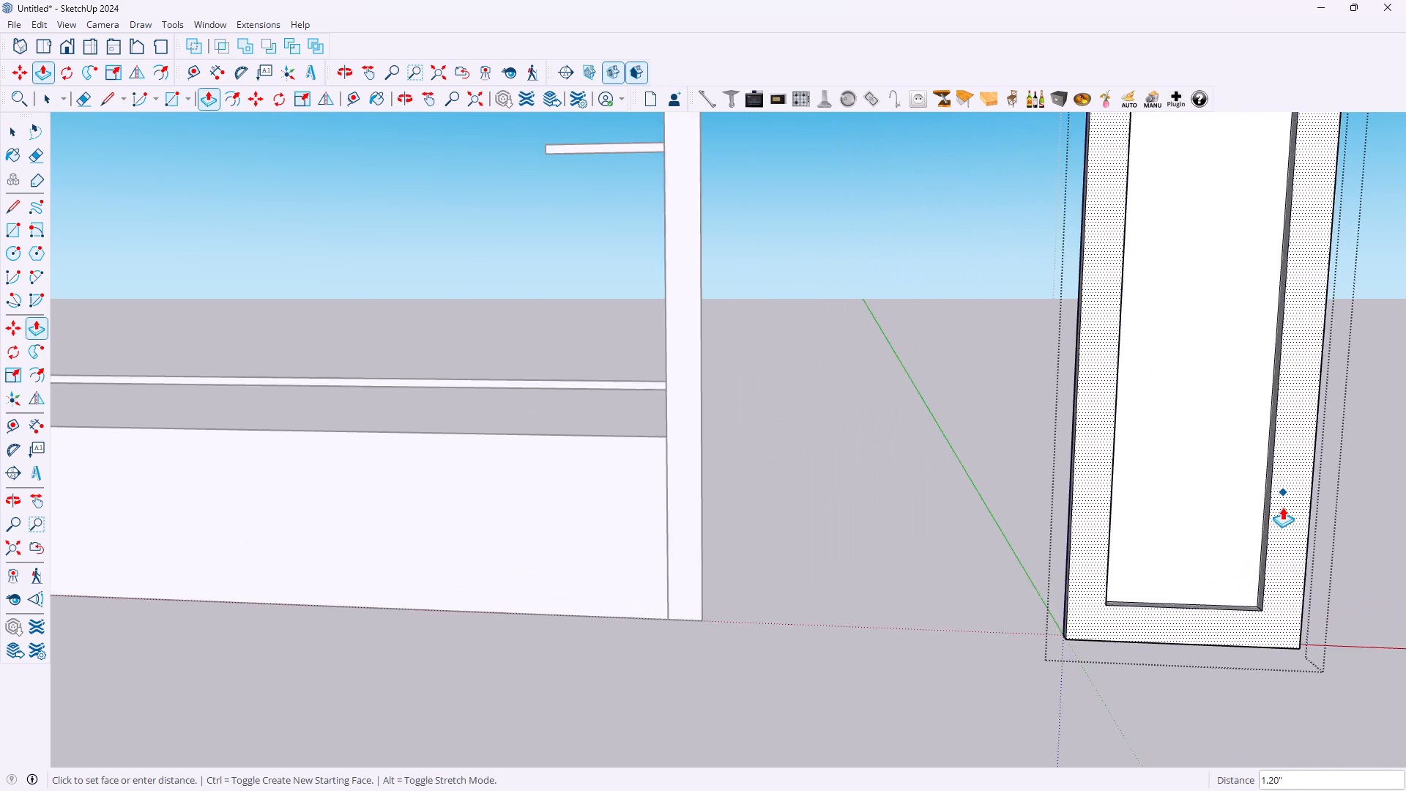
{"action": "scroll", "coordinate": [1282, 507], "scroll_direction": "up", "scroll_amount": 7}
{"action": "middle_click_drag", "start_coordinate": [1276, 524], "coordinate": [1358, 525]}
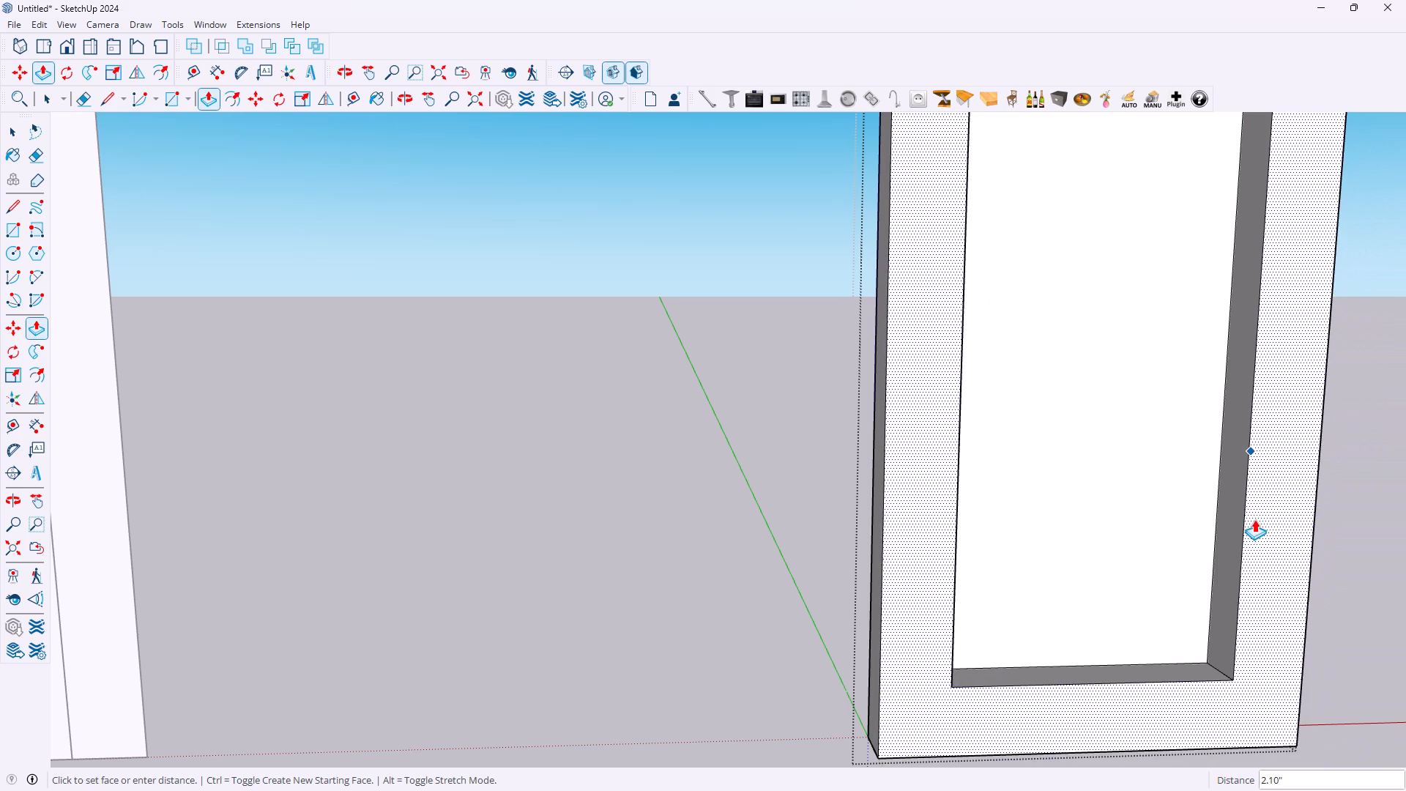
{"action": "type", "text": "18mm"}
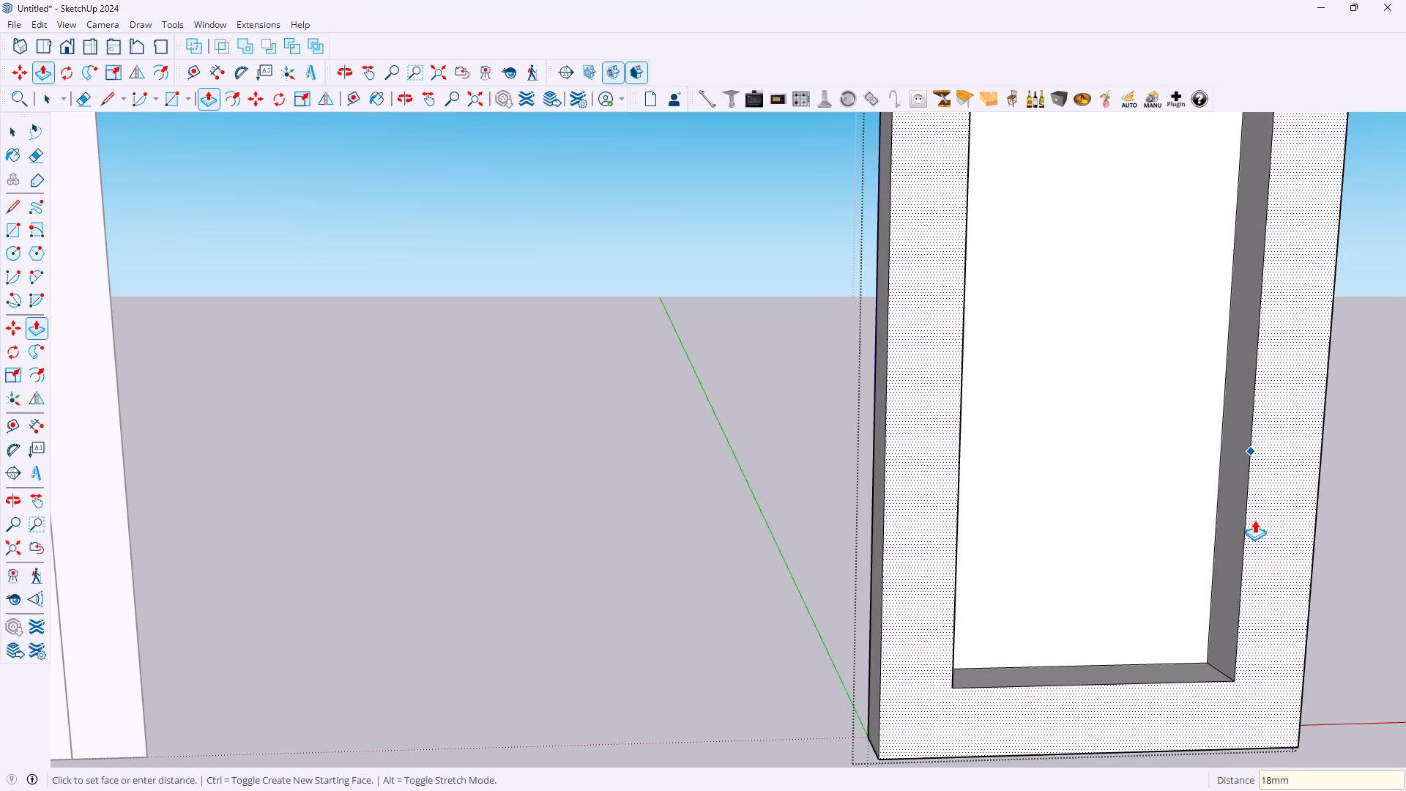
{"action": "key", "text": "Return"}
Examine the tall panel's raised border from an angle and alongside the shelving front, and leave the panel's group.
{"action": "scroll", "coordinate": [1202, 504], "scroll_direction": "down", "scroll_amount": 1}
{"action": "middle_click_drag", "start_coordinate": [1164, 497], "coordinate": [1164, 497]}
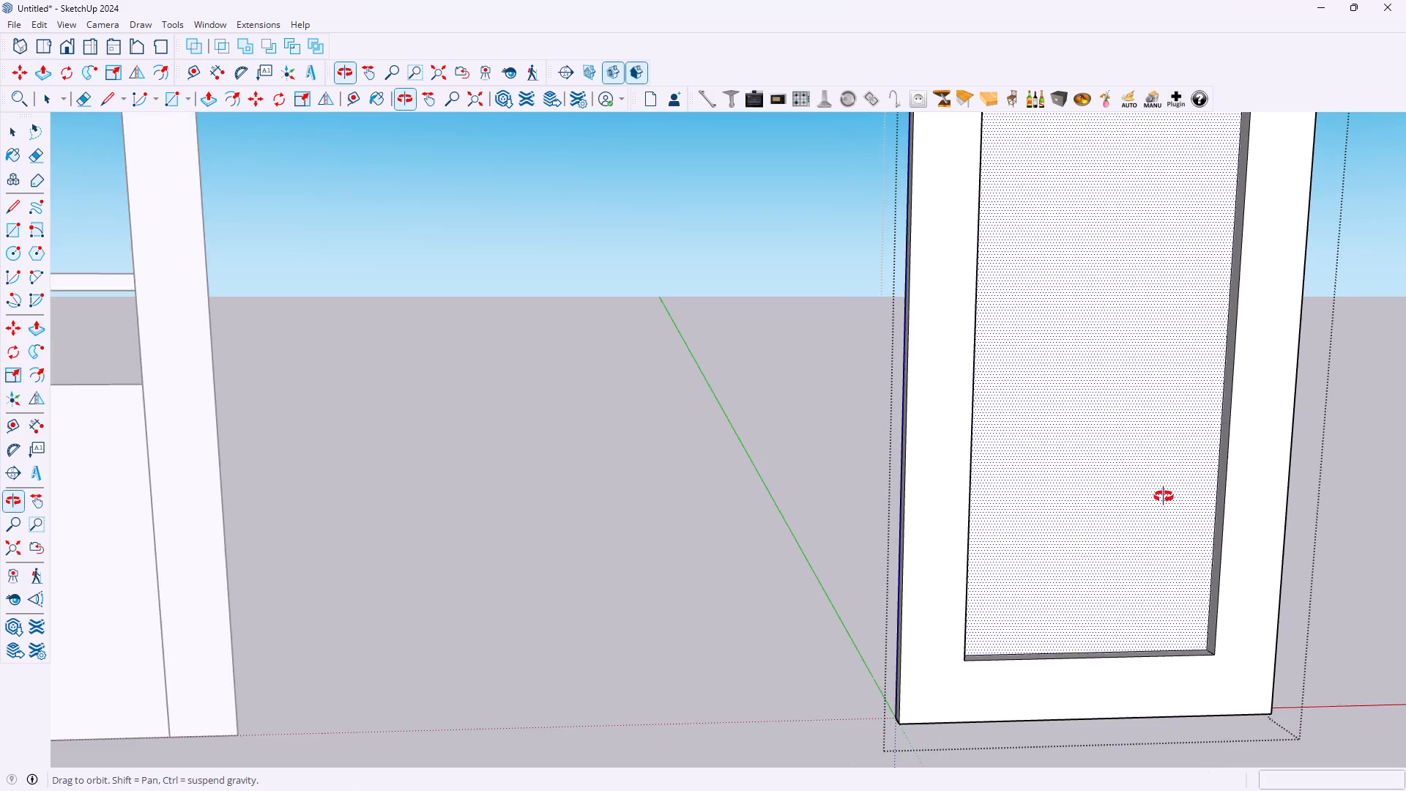
{"action": "middle_click_drag", "start_coordinate": [1164, 497], "coordinate": [1405, 531]}
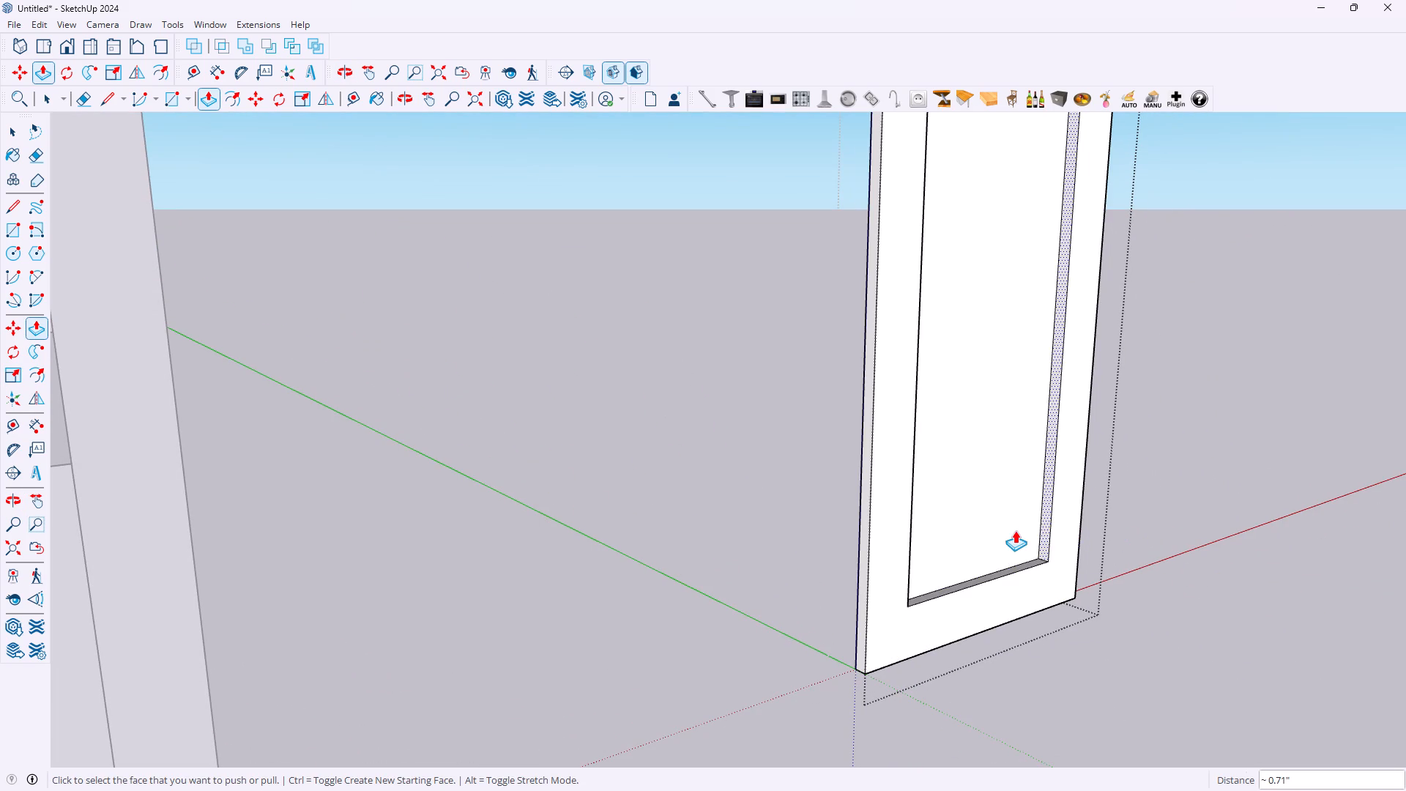
{"action": "middle_click_drag", "start_coordinate": [1013, 531], "coordinate": [765, 469]}
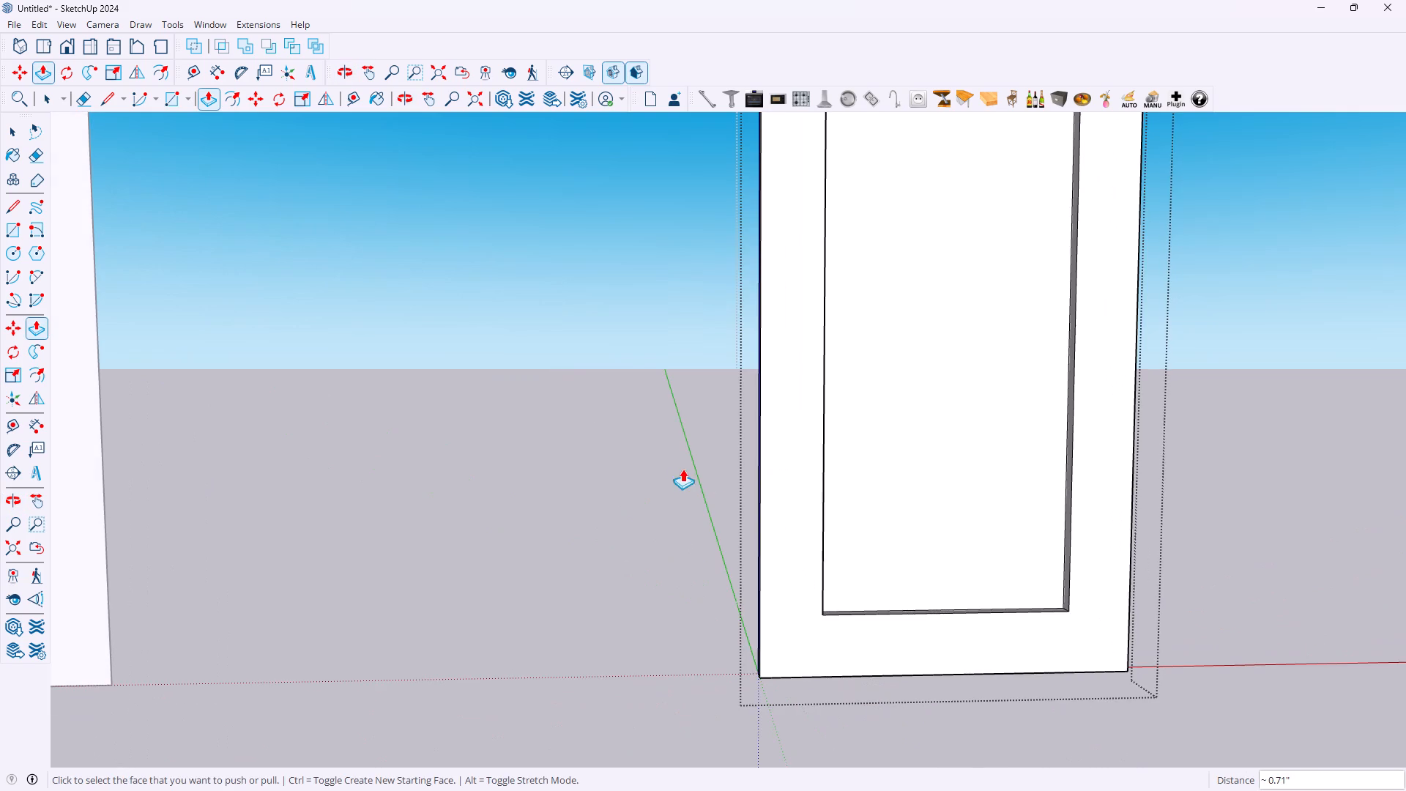
{"action": "scroll", "coordinate": [1132, 497], "scroll_direction": "down", "scroll_amount": 8}
{"action": "scroll", "coordinate": [1221, 478], "scroll_direction": "down", "scroll_amount": 5}
{"action": "key", "text": "space"}
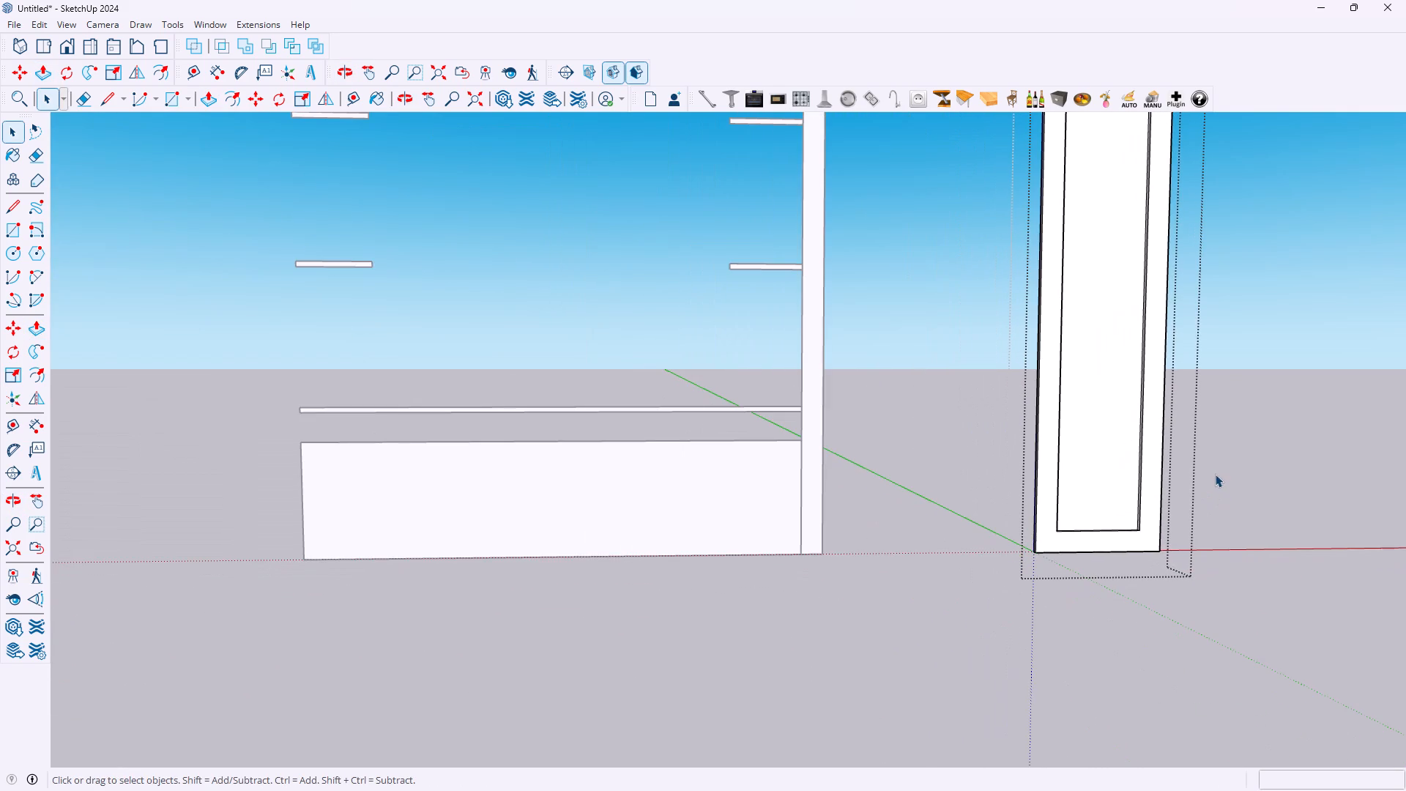
{"action": "scroll", "coordinate": [1229, 408], "scroll_direction": "down", "scroll_amount": 3}
{"action": "scroll", "coordinate": [1207, 301], "scroll_direction": "down", "scroll_amount": 11}
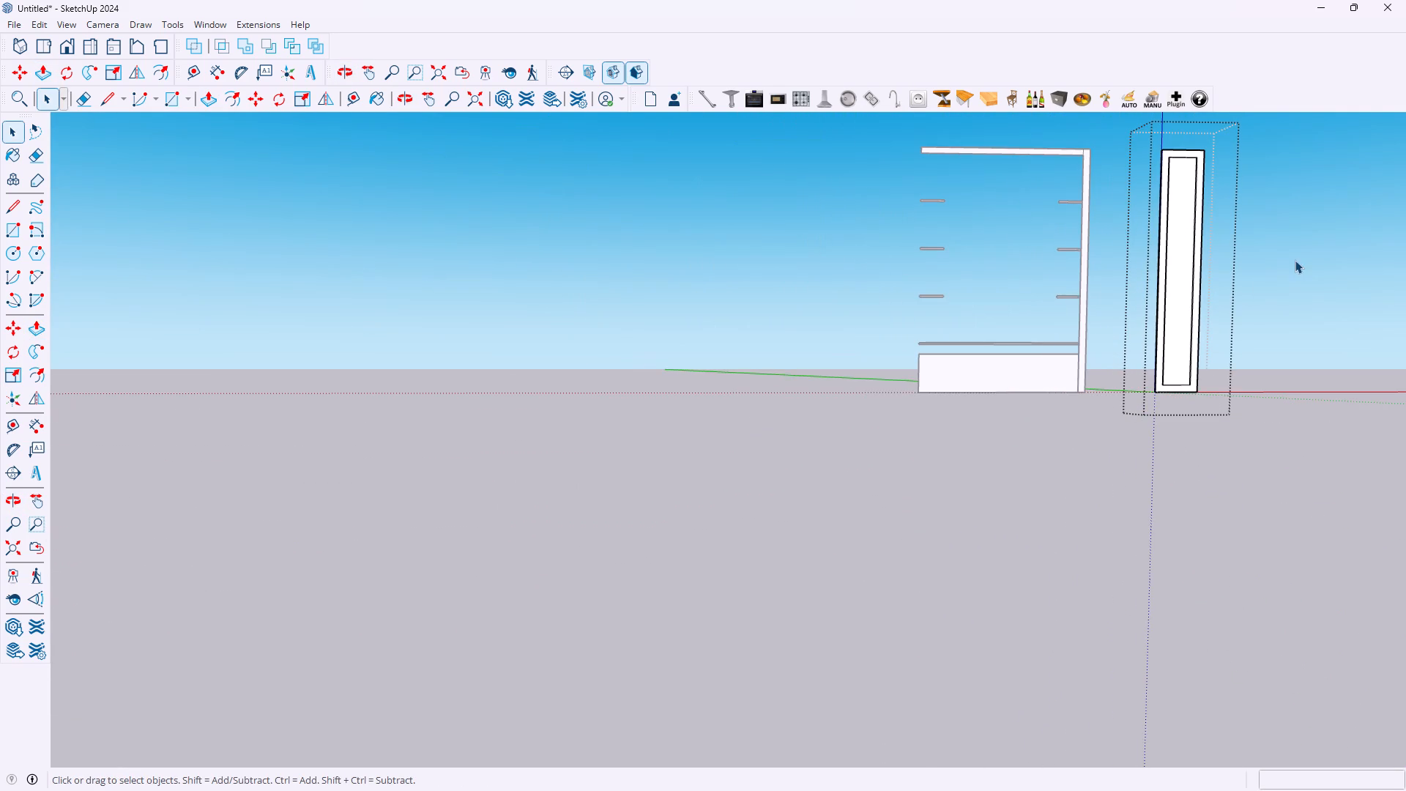
{"action": "middle_click_drag", "start_coordinate": [1295, 260], "coordinate": [1242, 270]}
{"action": "scroll", "coordinate": [1366, 8], "scroll_direction": "up", "scroll_amount": 1}
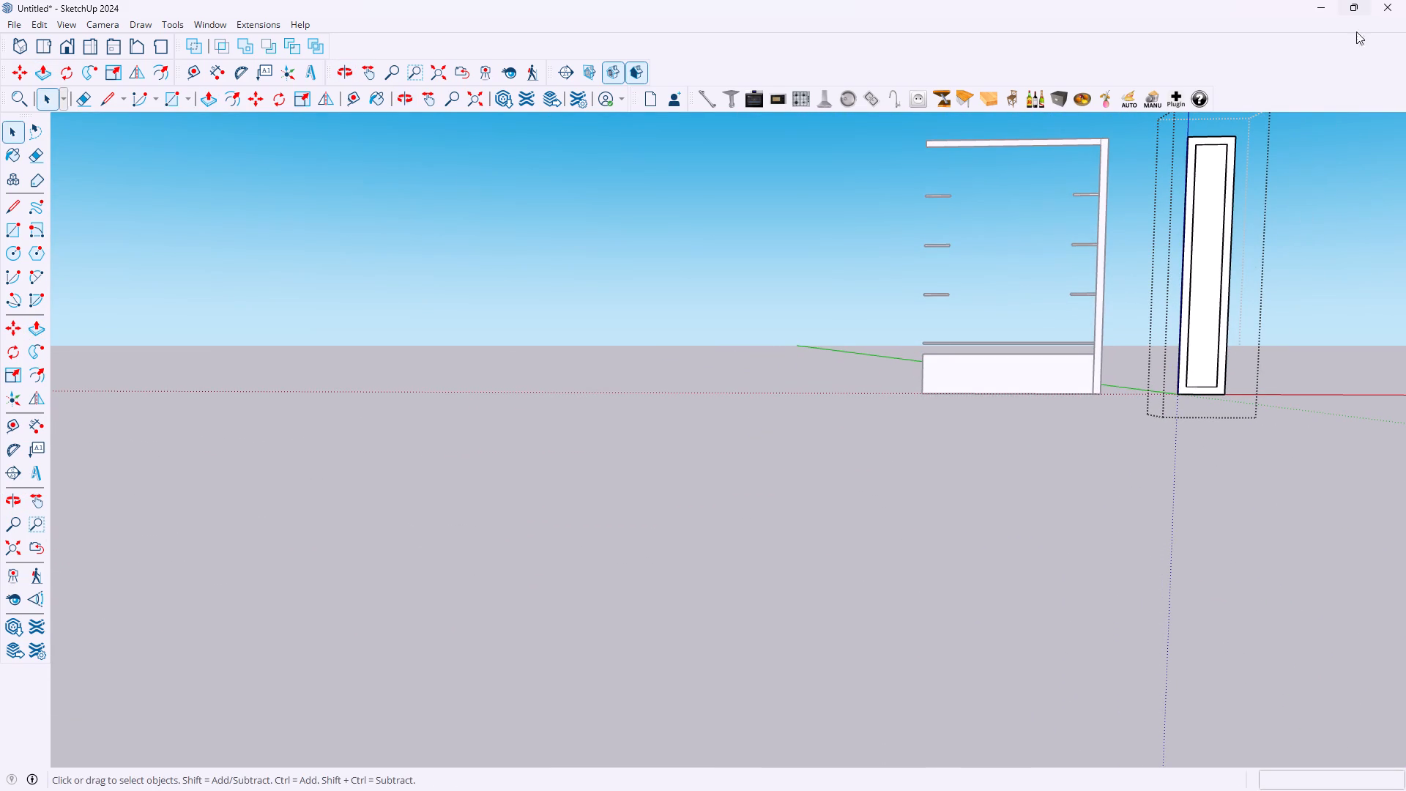
{"action": "scroll", "coordinate": [1323, 146], "scroll_direction": "up", "scroll_amount": 6}
{"action": "scroll", "coordinate": [1254, 160], "scroll_direction": "up", "scroll_amount": 3}
{"action": "scroll", "coordinate": [1169, 171], "scroll_direction": "up", "scroll_amount": 1}
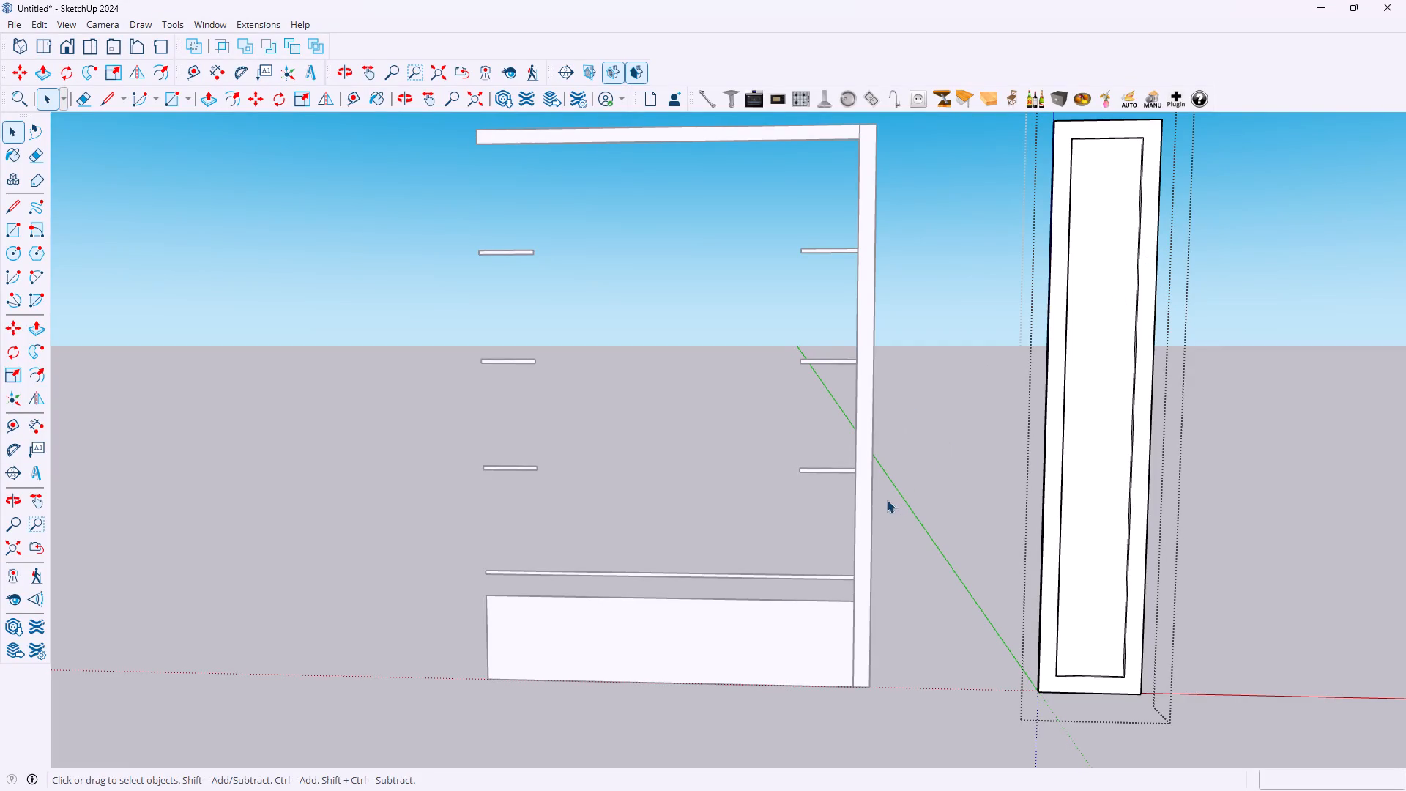
{"action": "left_click", "coordinate": [956, 409]}
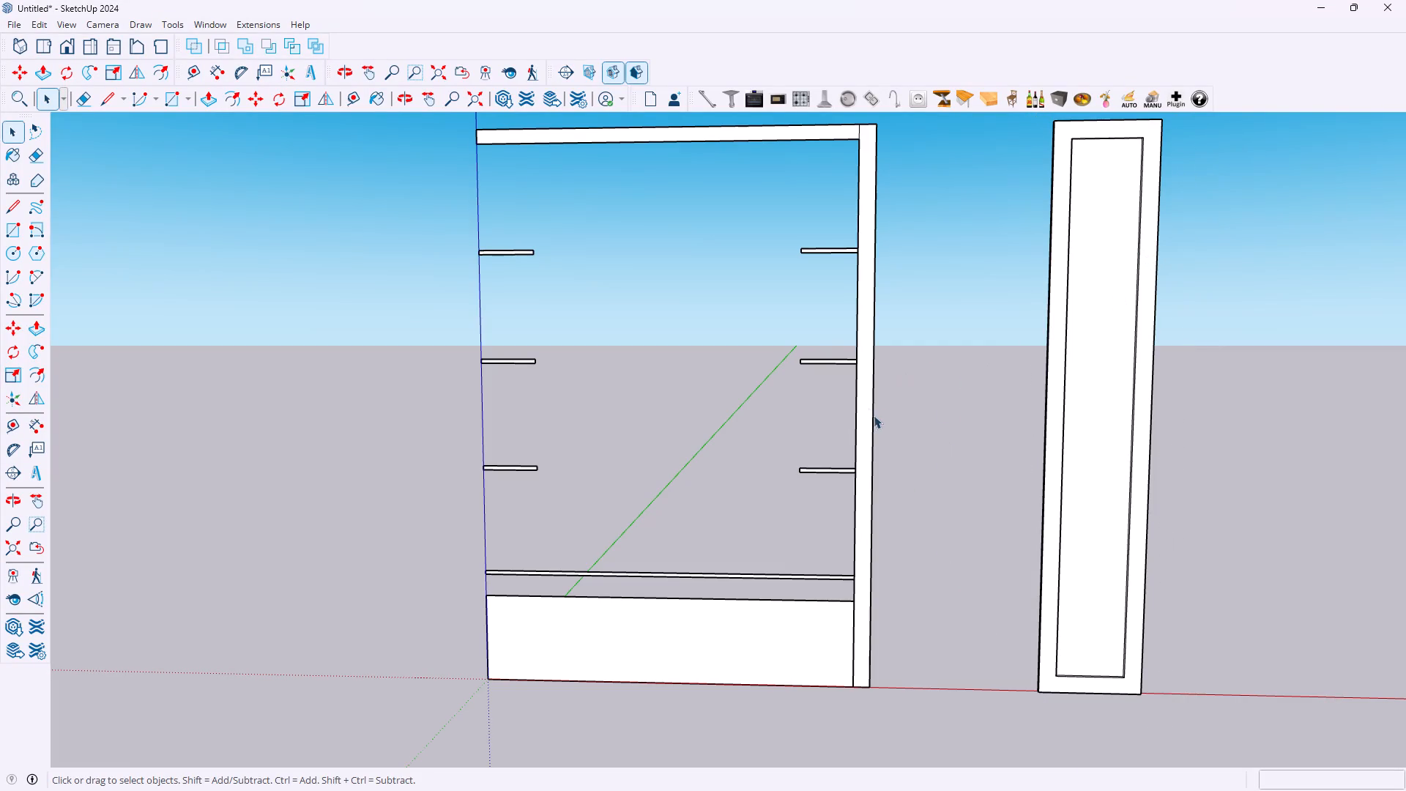
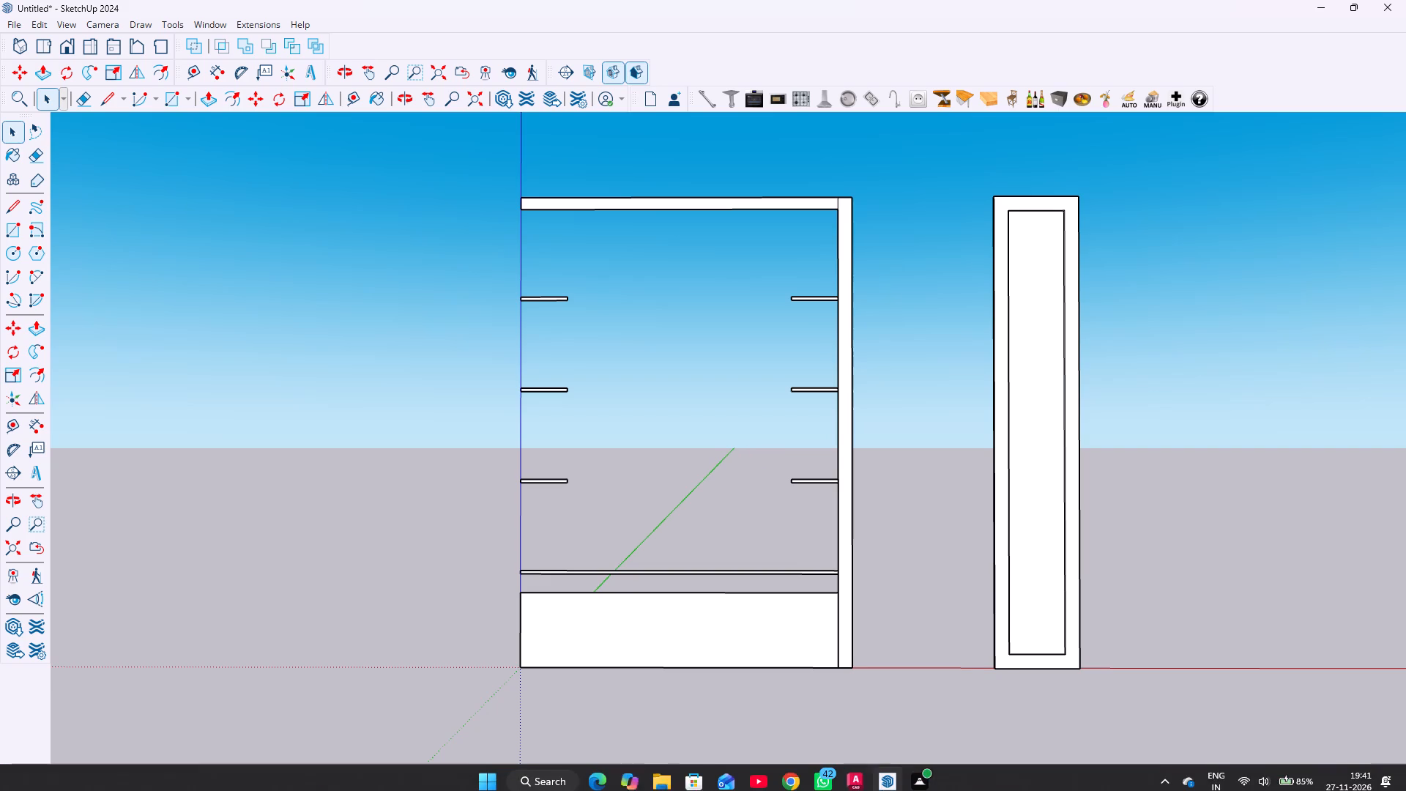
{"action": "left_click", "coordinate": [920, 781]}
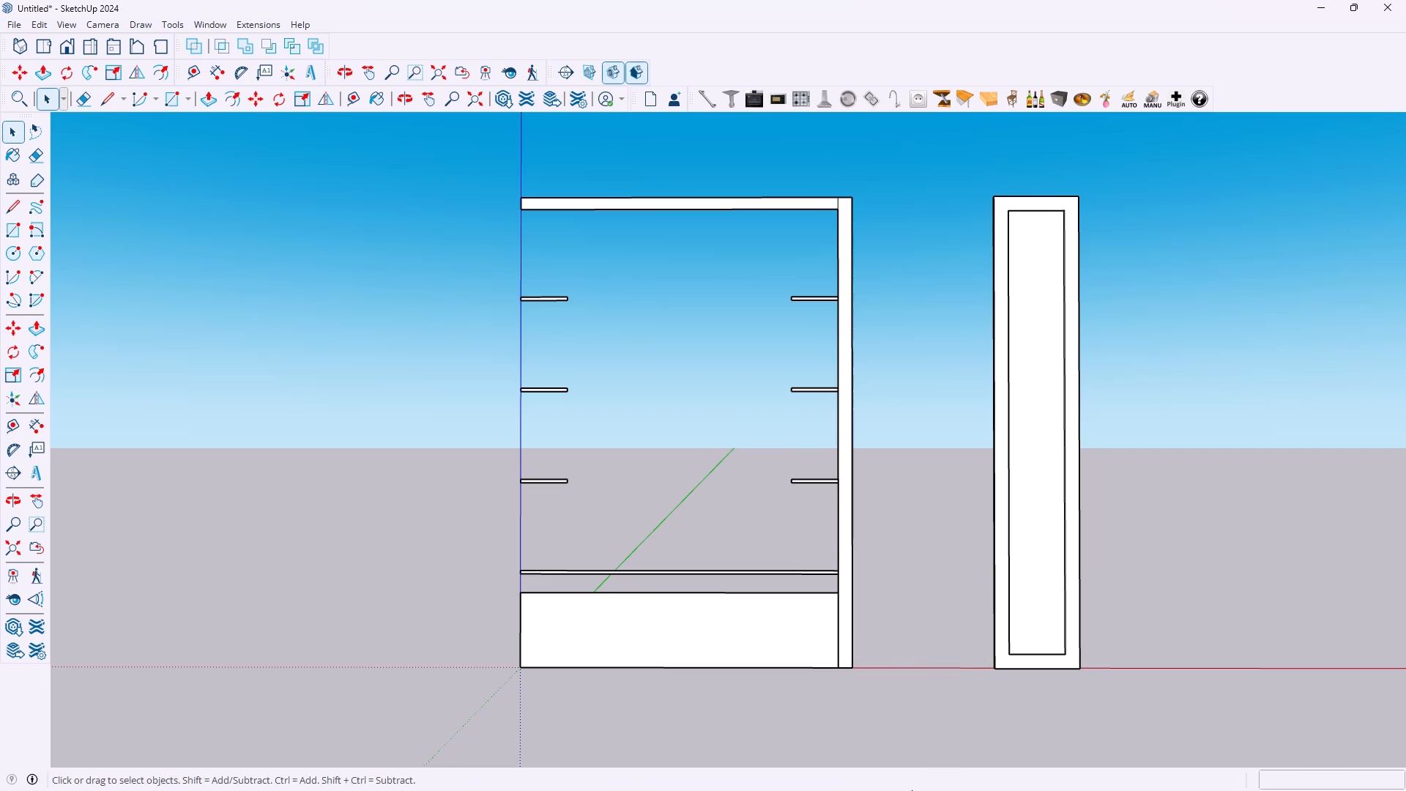
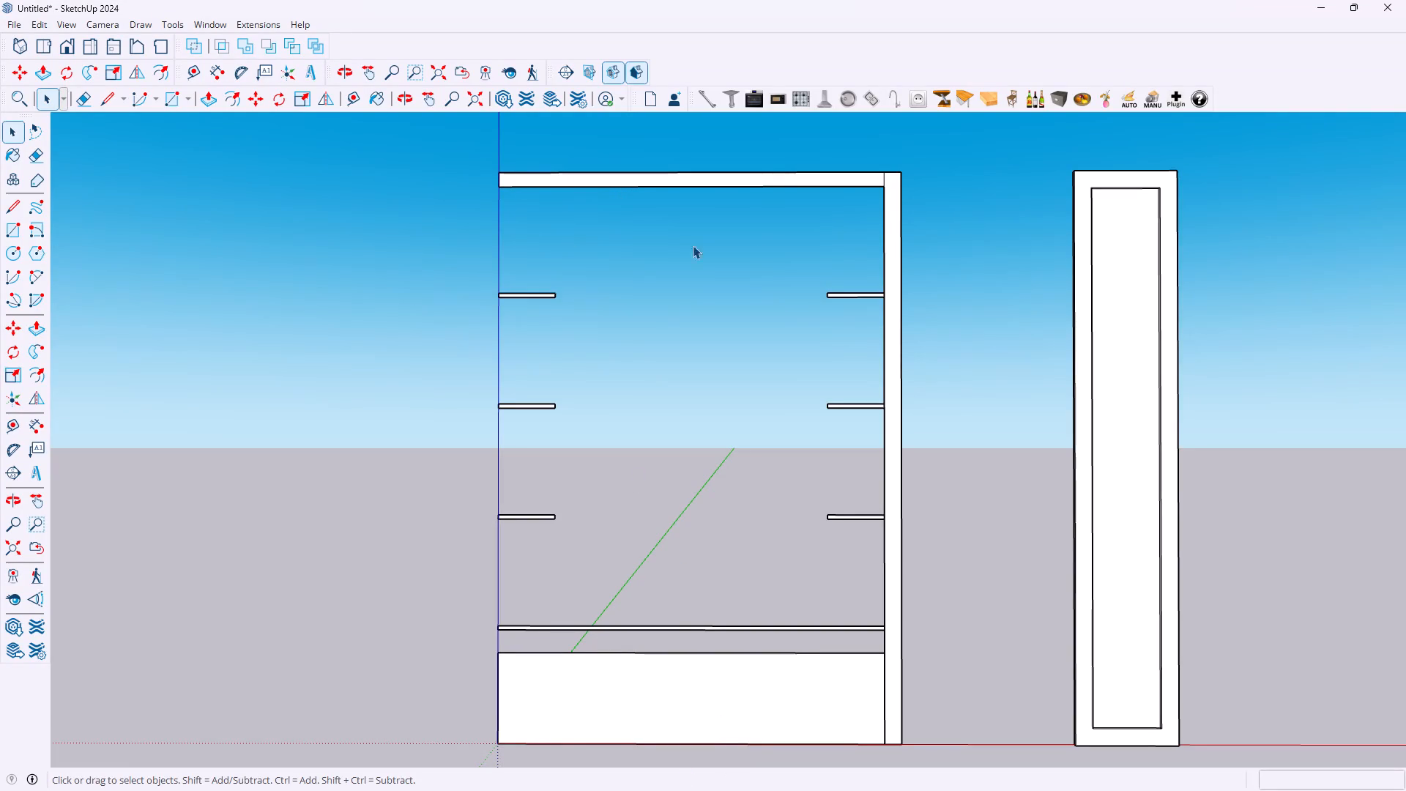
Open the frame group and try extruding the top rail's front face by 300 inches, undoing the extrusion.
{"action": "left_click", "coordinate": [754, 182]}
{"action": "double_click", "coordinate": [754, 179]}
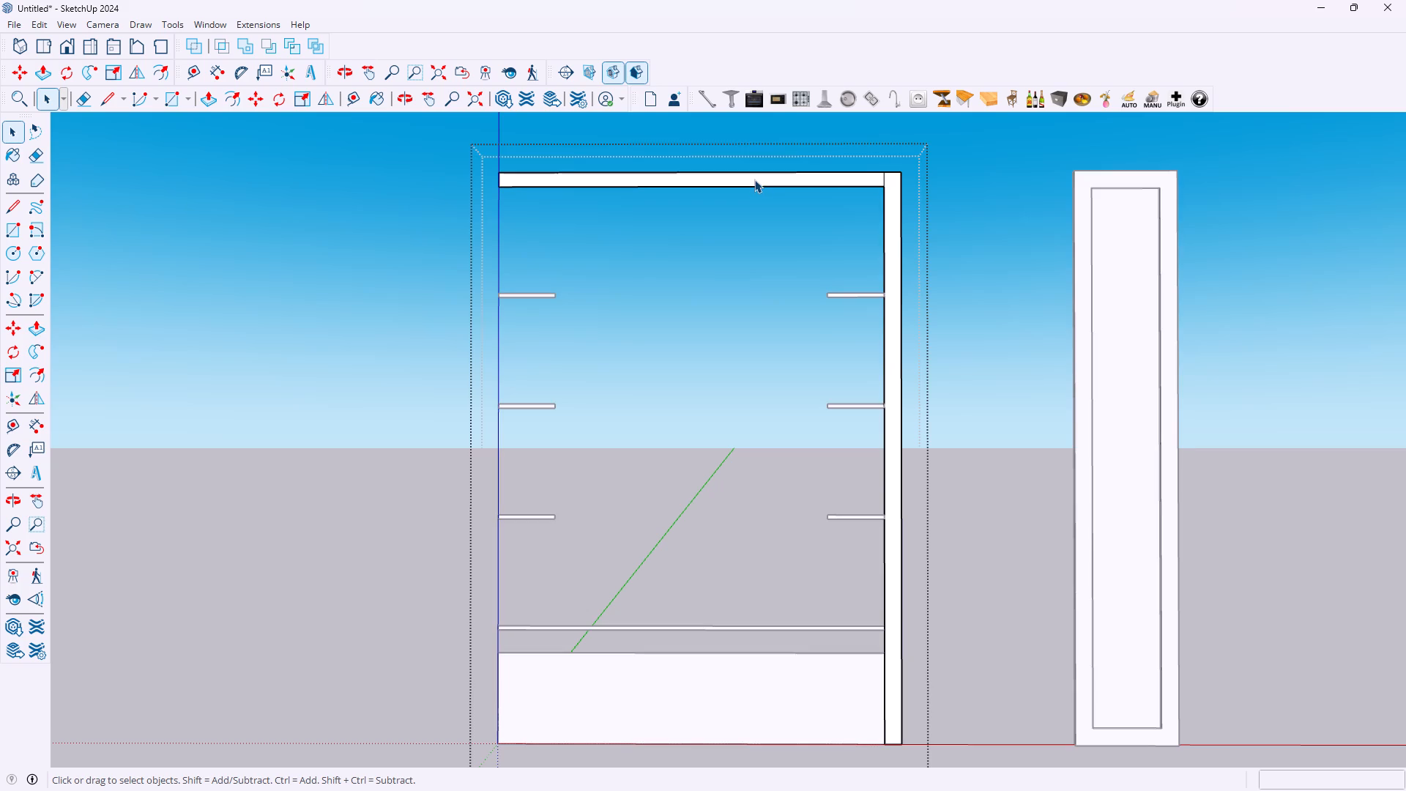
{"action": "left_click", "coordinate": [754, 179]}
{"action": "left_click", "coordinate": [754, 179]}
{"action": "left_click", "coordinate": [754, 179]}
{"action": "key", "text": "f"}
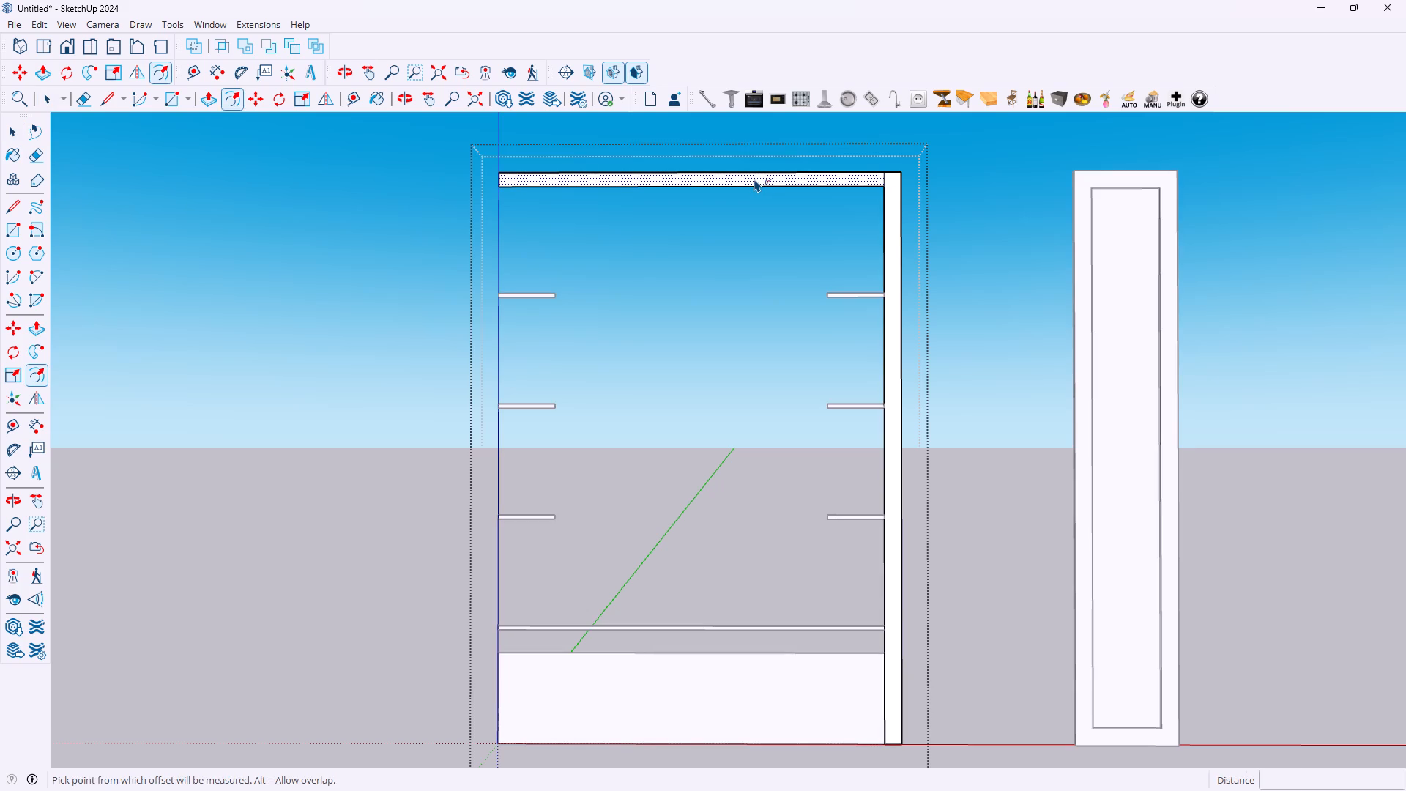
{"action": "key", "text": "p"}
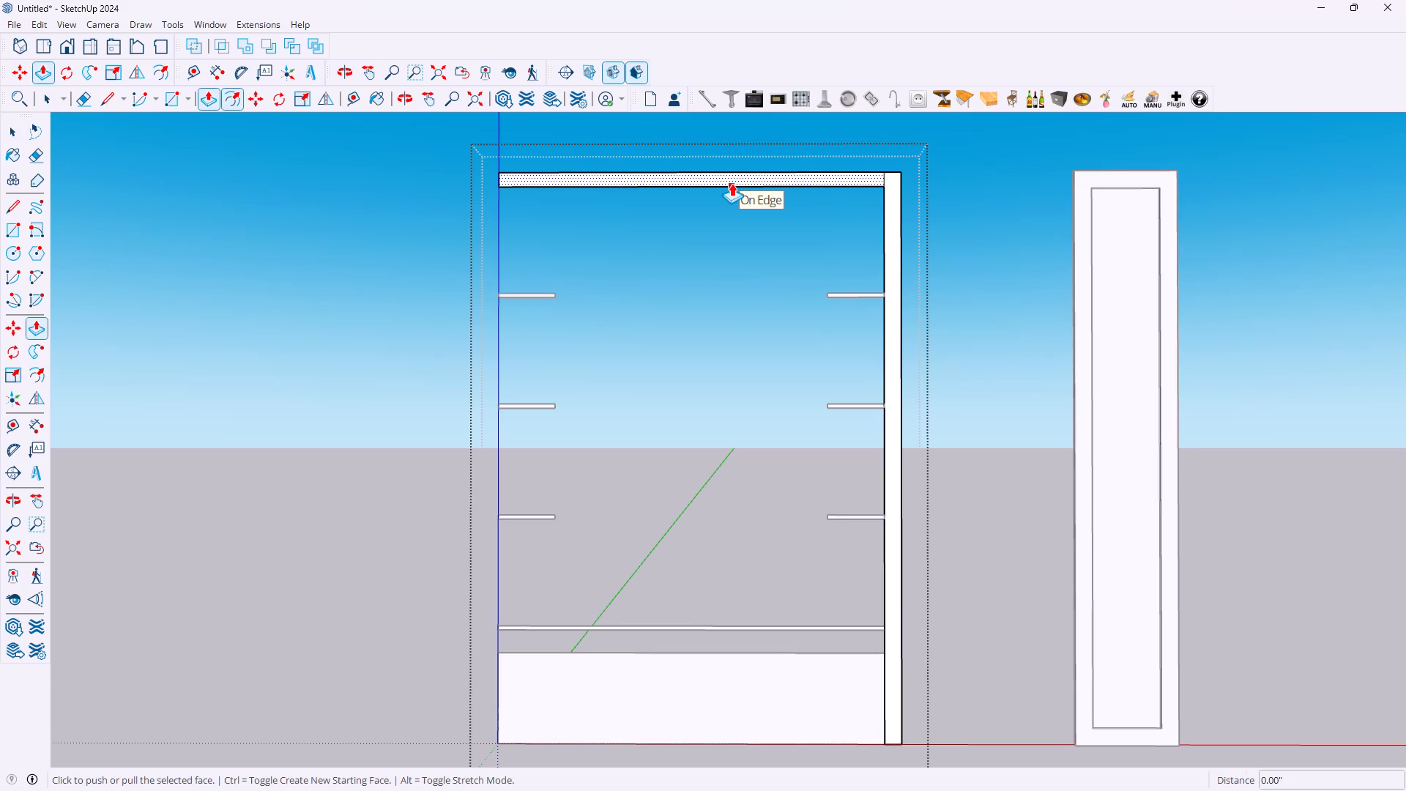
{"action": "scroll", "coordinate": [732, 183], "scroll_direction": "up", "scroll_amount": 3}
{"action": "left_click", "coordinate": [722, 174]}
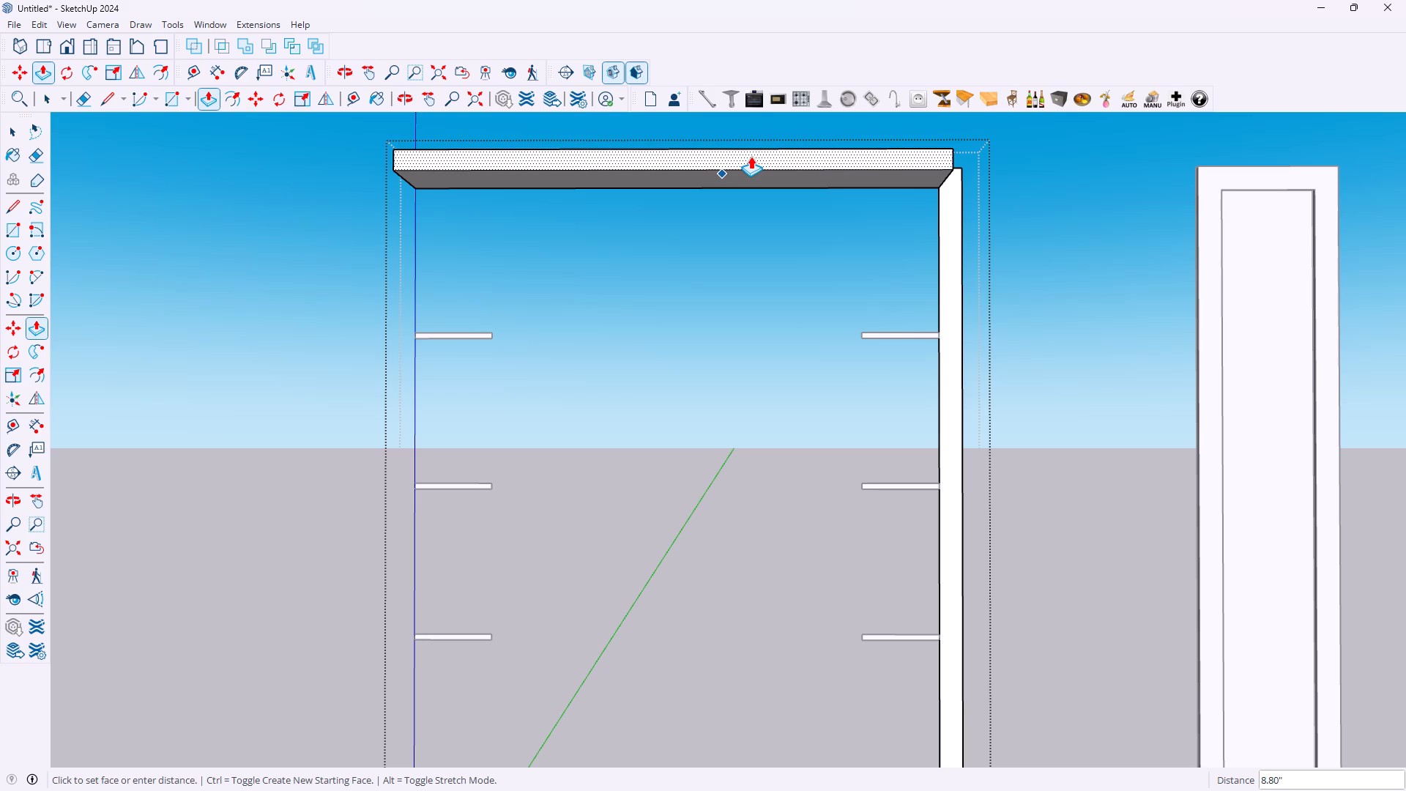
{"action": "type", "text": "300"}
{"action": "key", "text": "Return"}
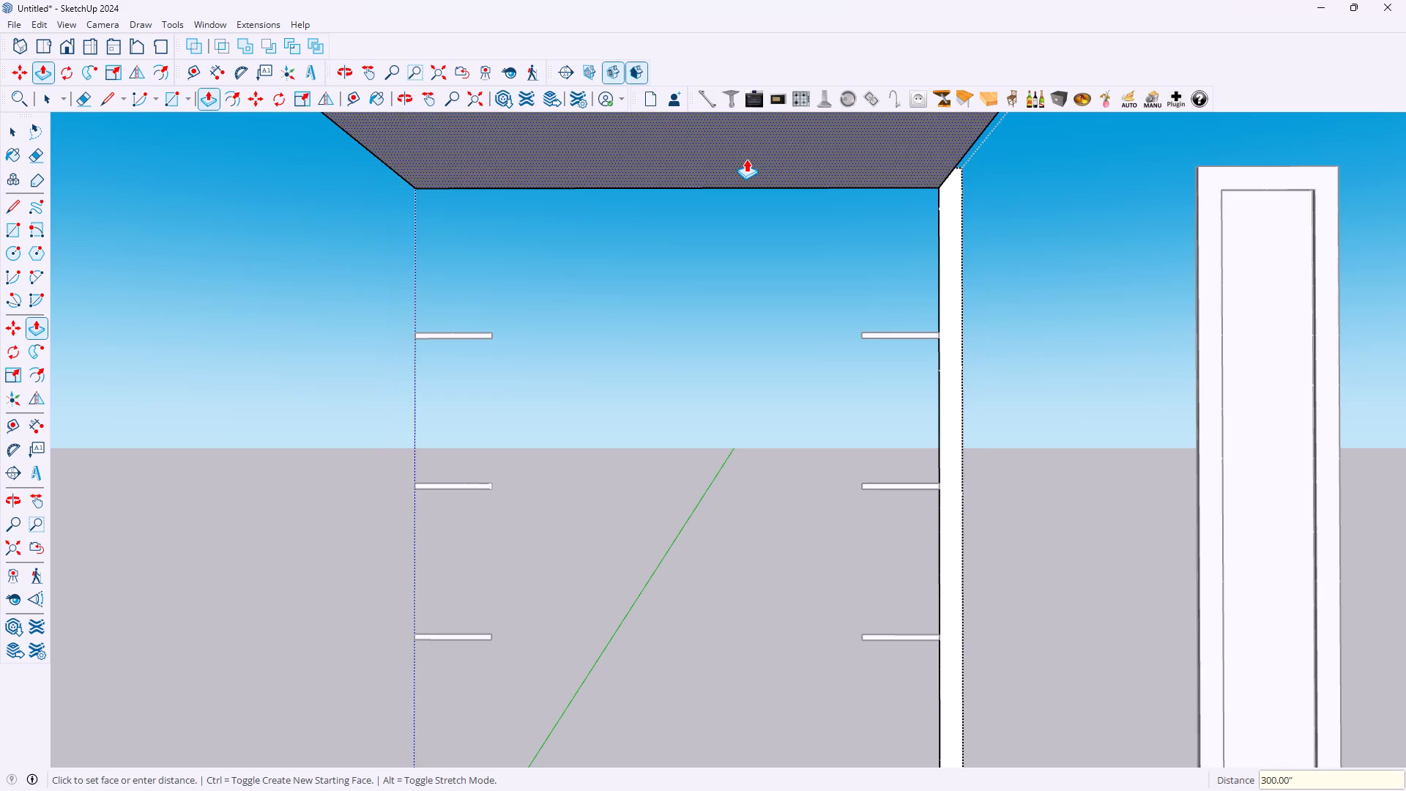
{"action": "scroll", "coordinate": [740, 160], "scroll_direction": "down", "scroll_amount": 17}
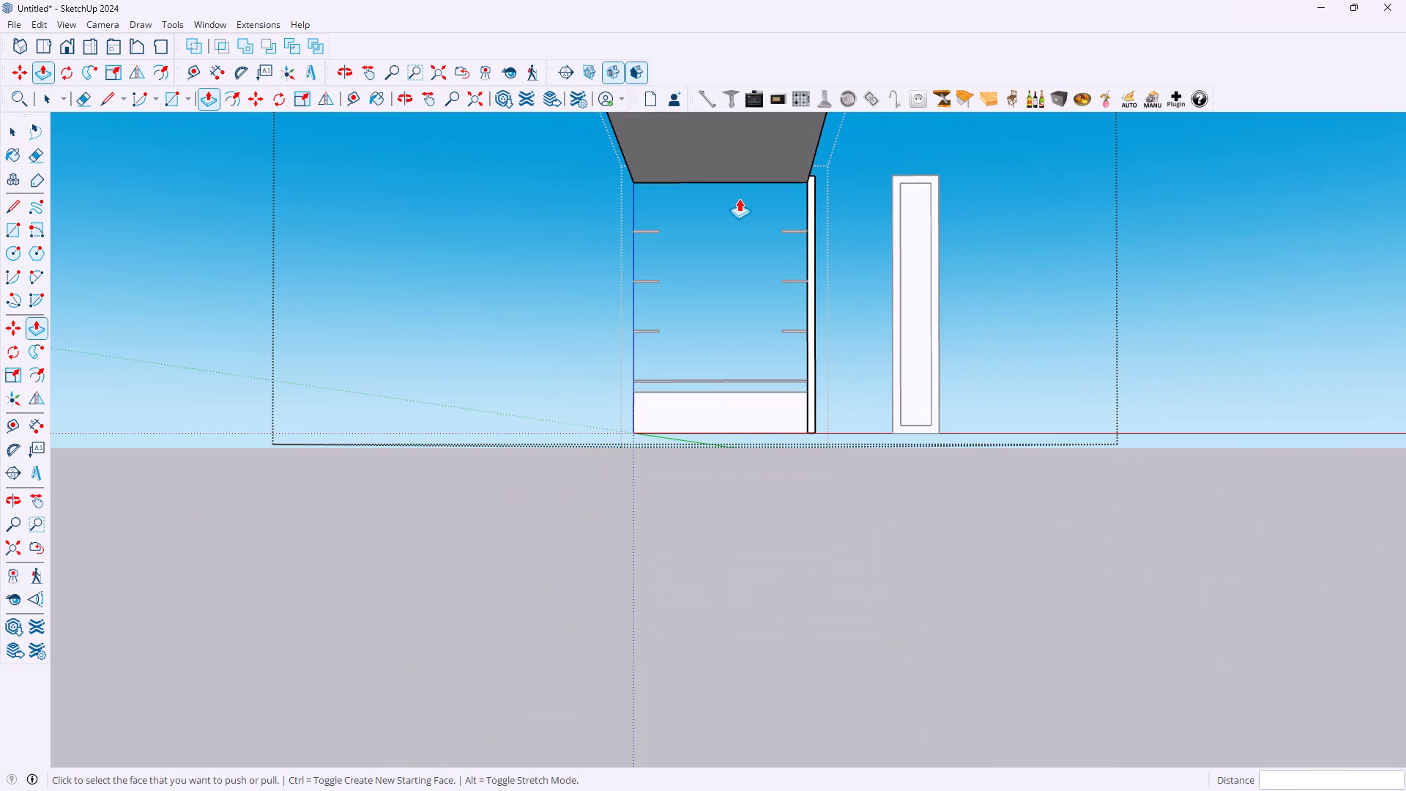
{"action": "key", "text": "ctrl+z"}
Extrude the frame's top rail front face by 300 mm and close the frame group.
{"action": "scroll", "coordinate": [734, 172], "scroll_direction": "up", "scroll_amount": 11}
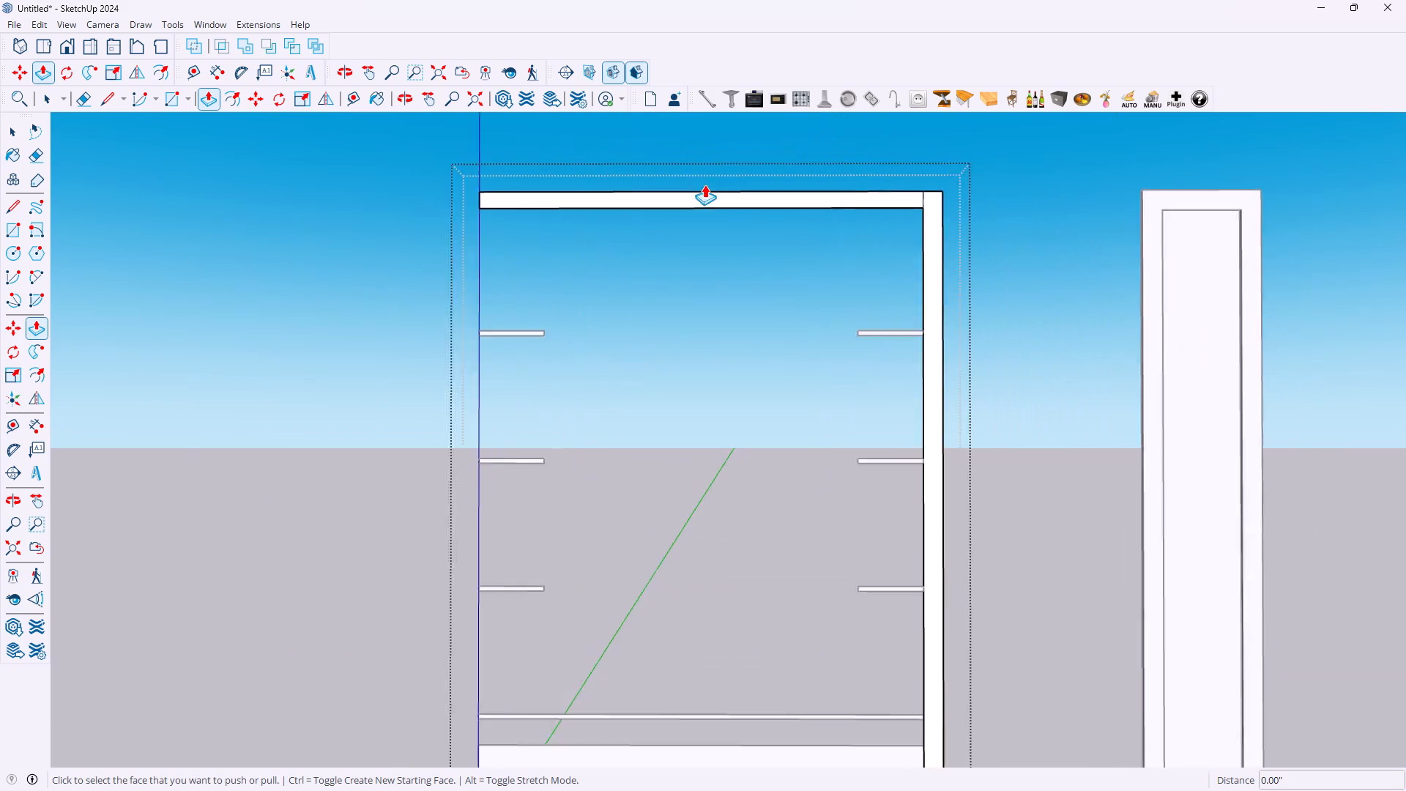
{"action": "scroll", "coordinate": [704, 185], "scroll_direction": "up", "scroll_amount": 2}
{"action": "left_click", "coordinate": [663, 196]}
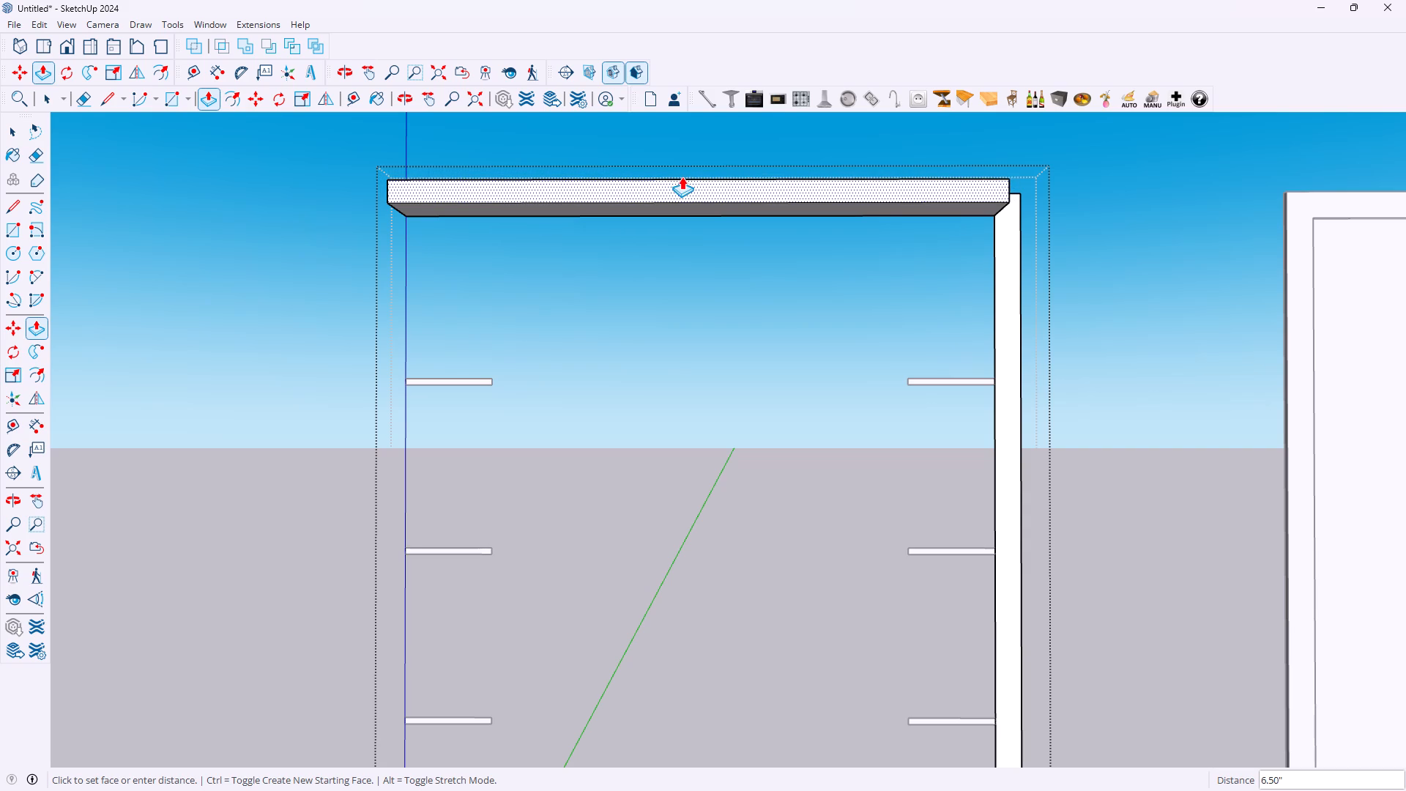
{"action": "middle_click_drag", "start_coordinate": [682, 177], "coordinate": [1154, 219]}
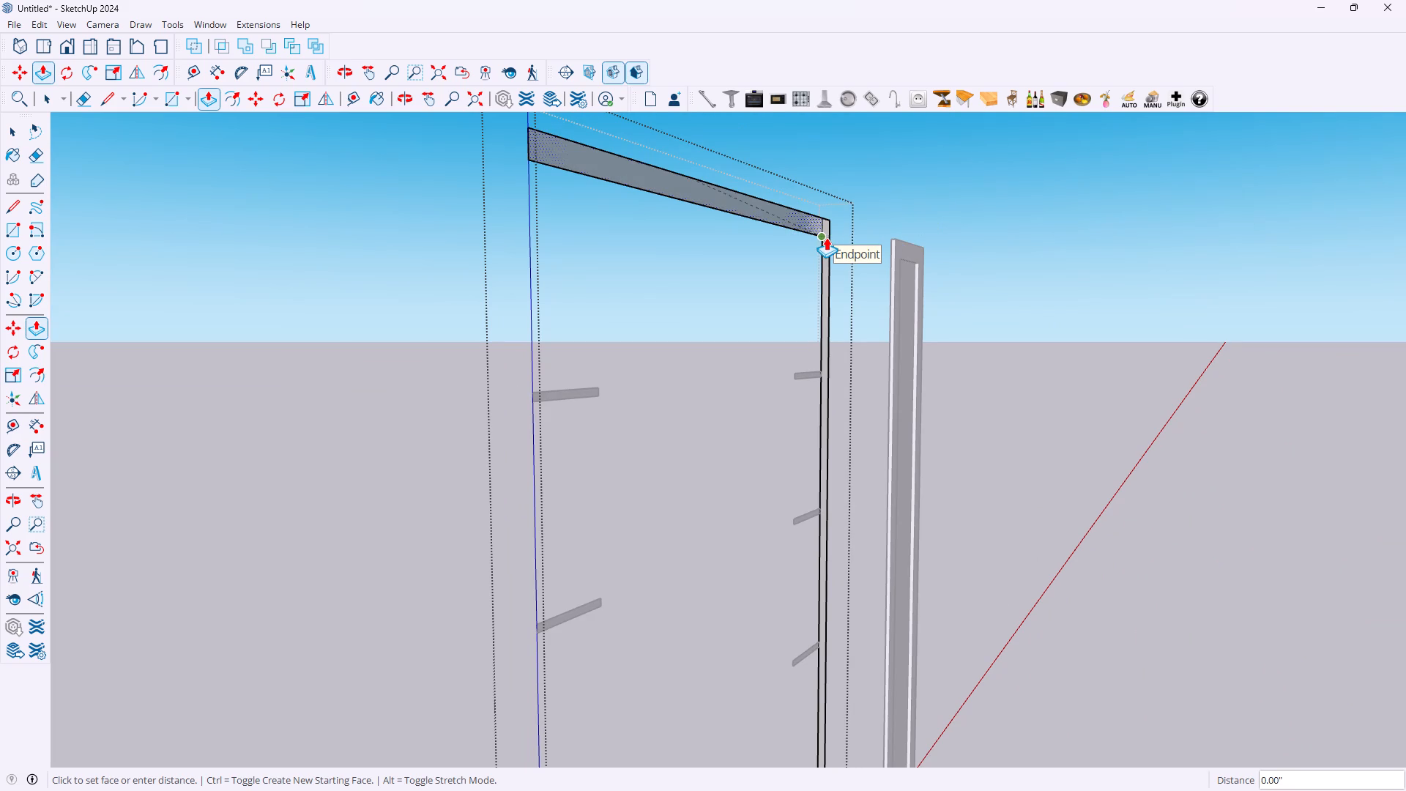
{"action": "type", "text": "300mm"}
{"action": "key", "text": "Return"}
{"action": "scroll", "coordinate": [711, 228], "scroll_direction": "down", "scroll_amount": 1}
{"action": "scroll", "coordinate": [715, 234], "scroll_direction": "up", "scroll_amount": 1}
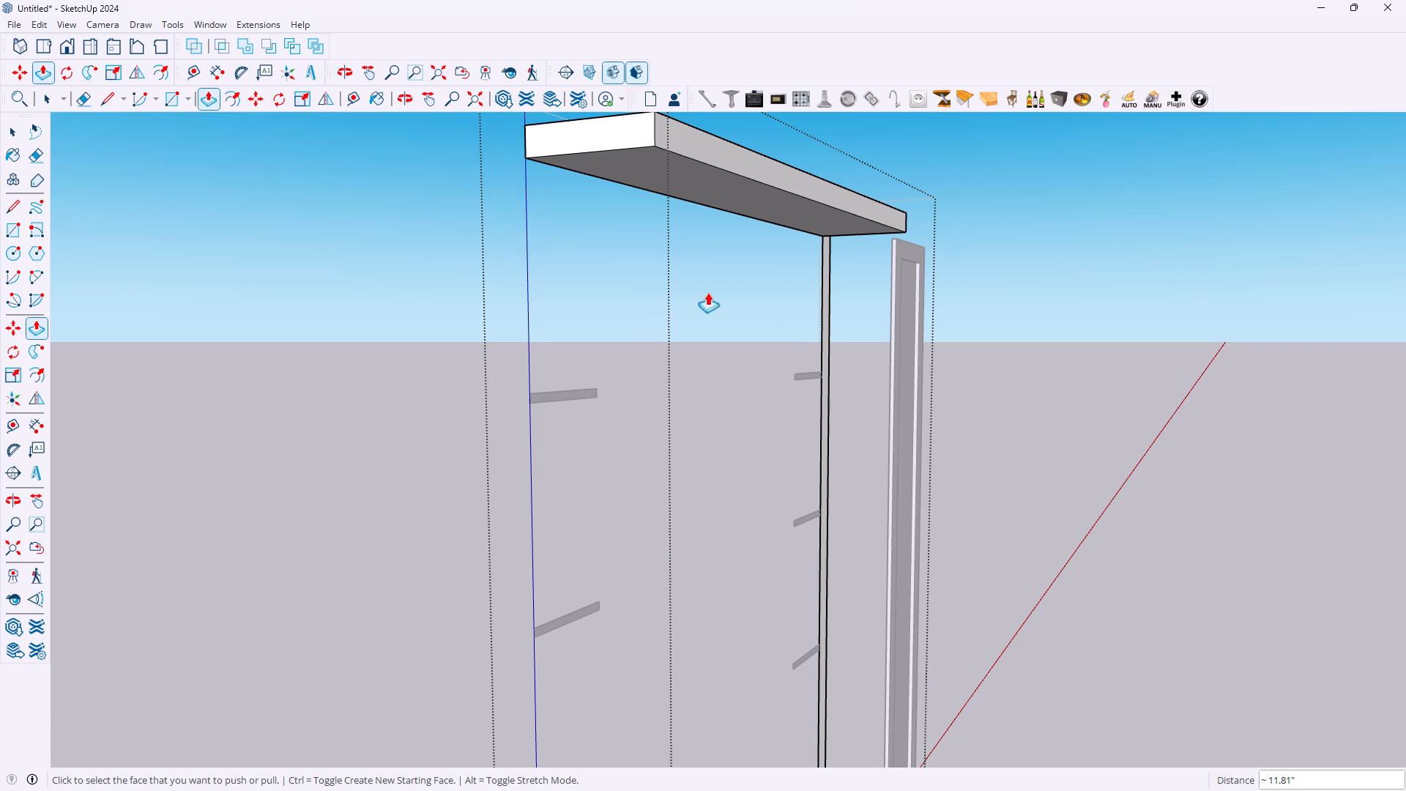
{"action": "middle_click_drag", "start_coordinate": [789, 308], "coordinate": [539, 306]}
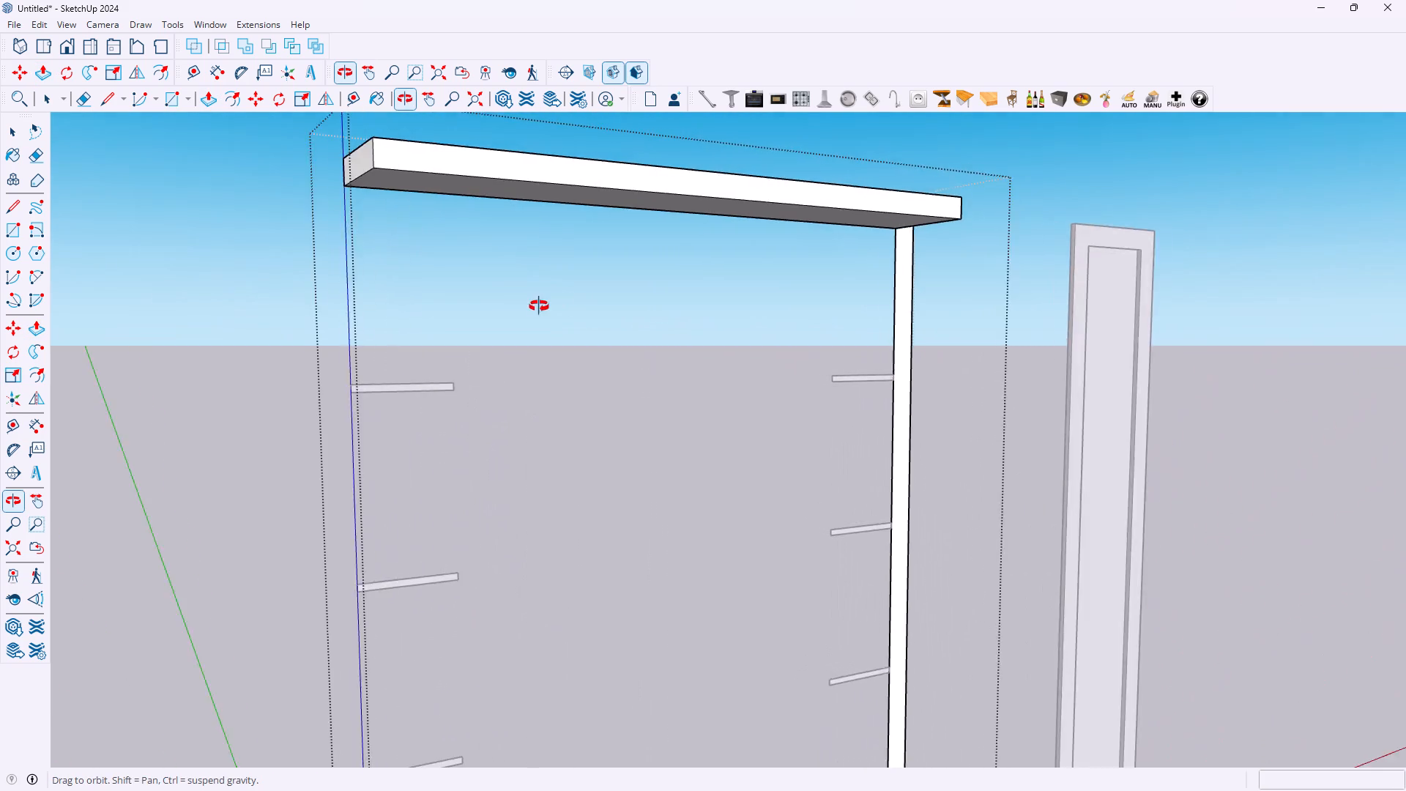
{"action": "middle_click_drag", "start_coordinate": [539, 306], "coordinate": [311, 311]}
{"action": "scroll", "coordinate": [409, 299], "scroll_direction": "down", "scroll_amount": 3}
{"action": "key", "text": "space"}
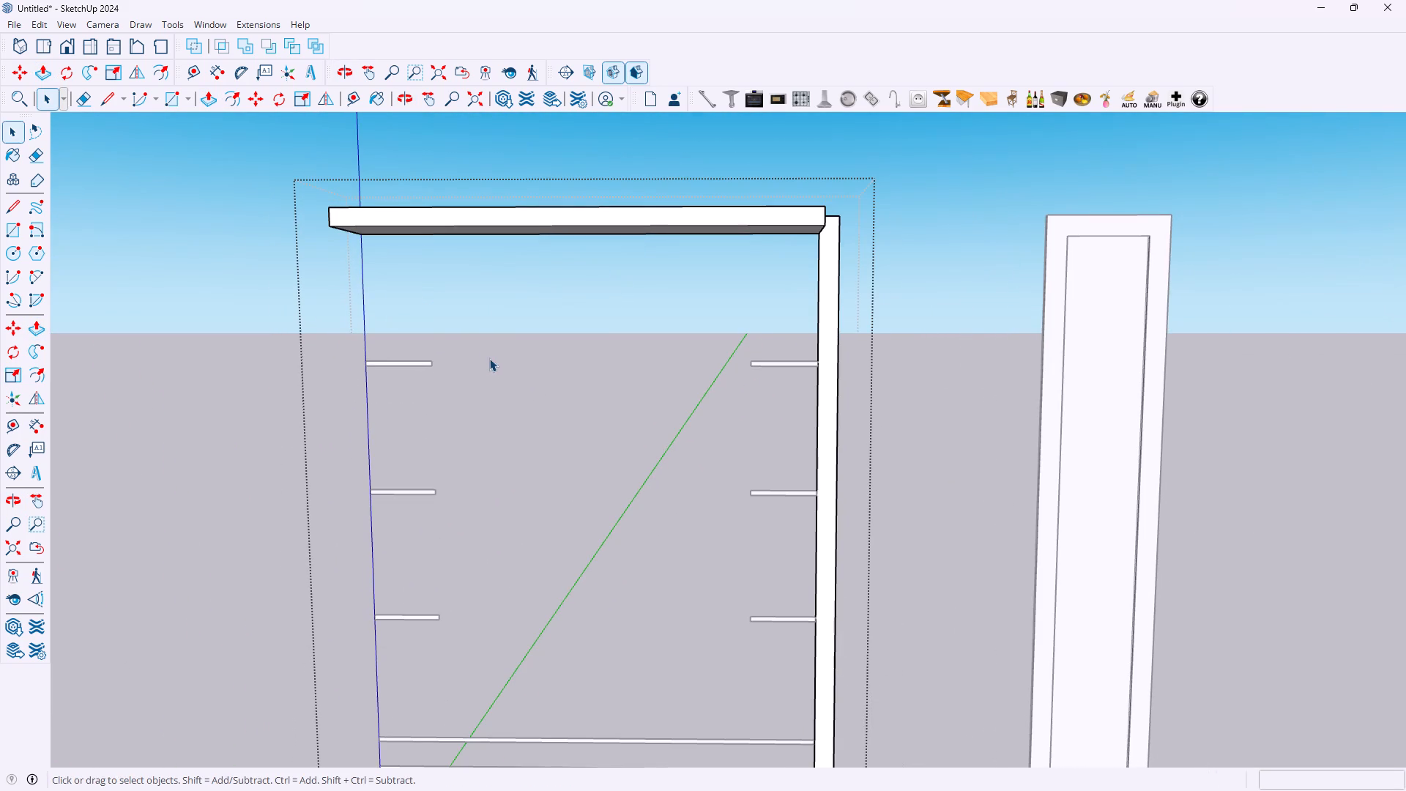
{"action": "left_click", "coordinate": [491, 358]}
{"action": "double_click", "coordinate": [562, 322]}
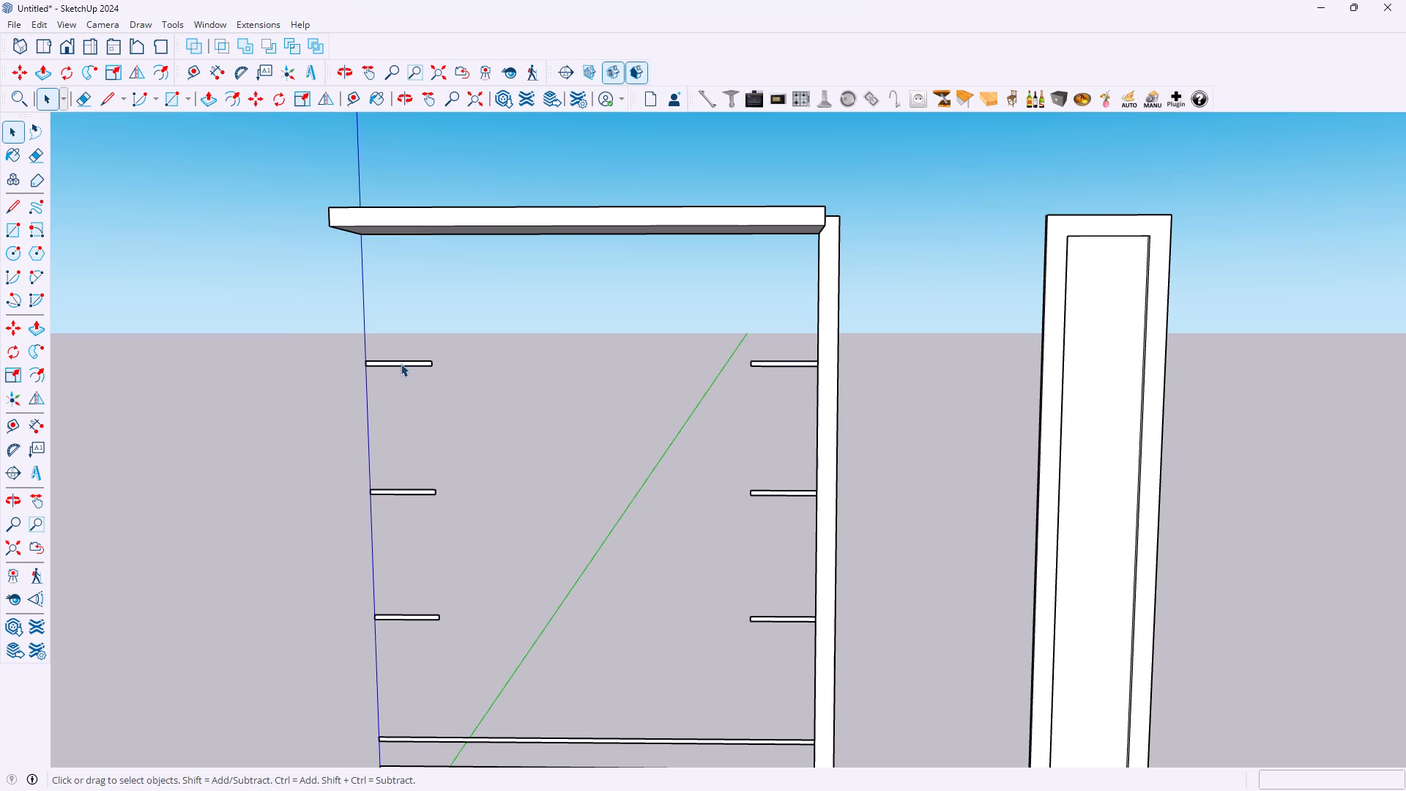
Open the topmost short shelf at the blue axis, repeat the 300 mm extrusion on its front face once, and close the group.
{"action": "double_click", "coordinate": [401, 364]}
{"action": "double_click", "coordinate": [401, 364]}
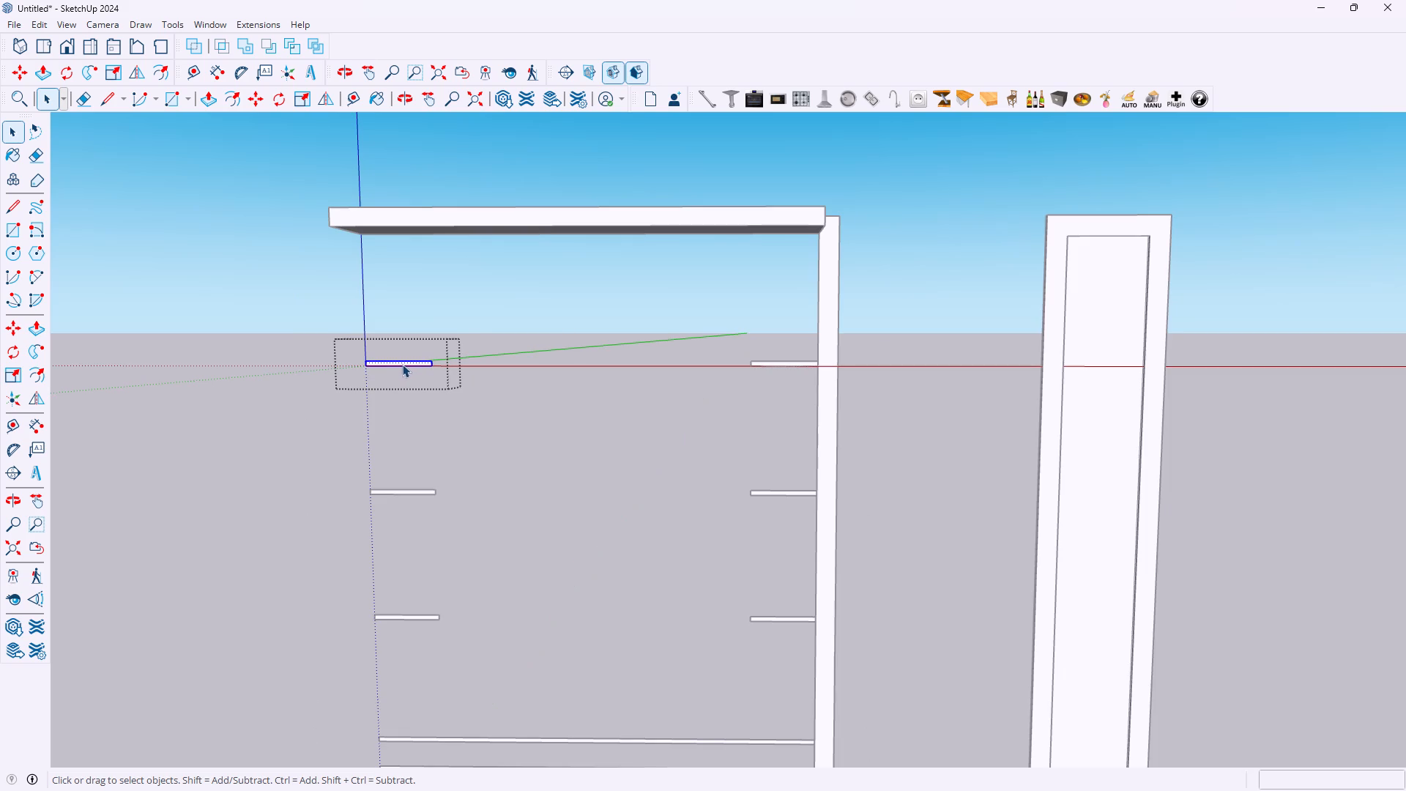
{"action": "key", "text": "p"}
{"action": "scroll", "coordinate": [414, 352], "scroll_direction": "up", "scroll_amount": 3}
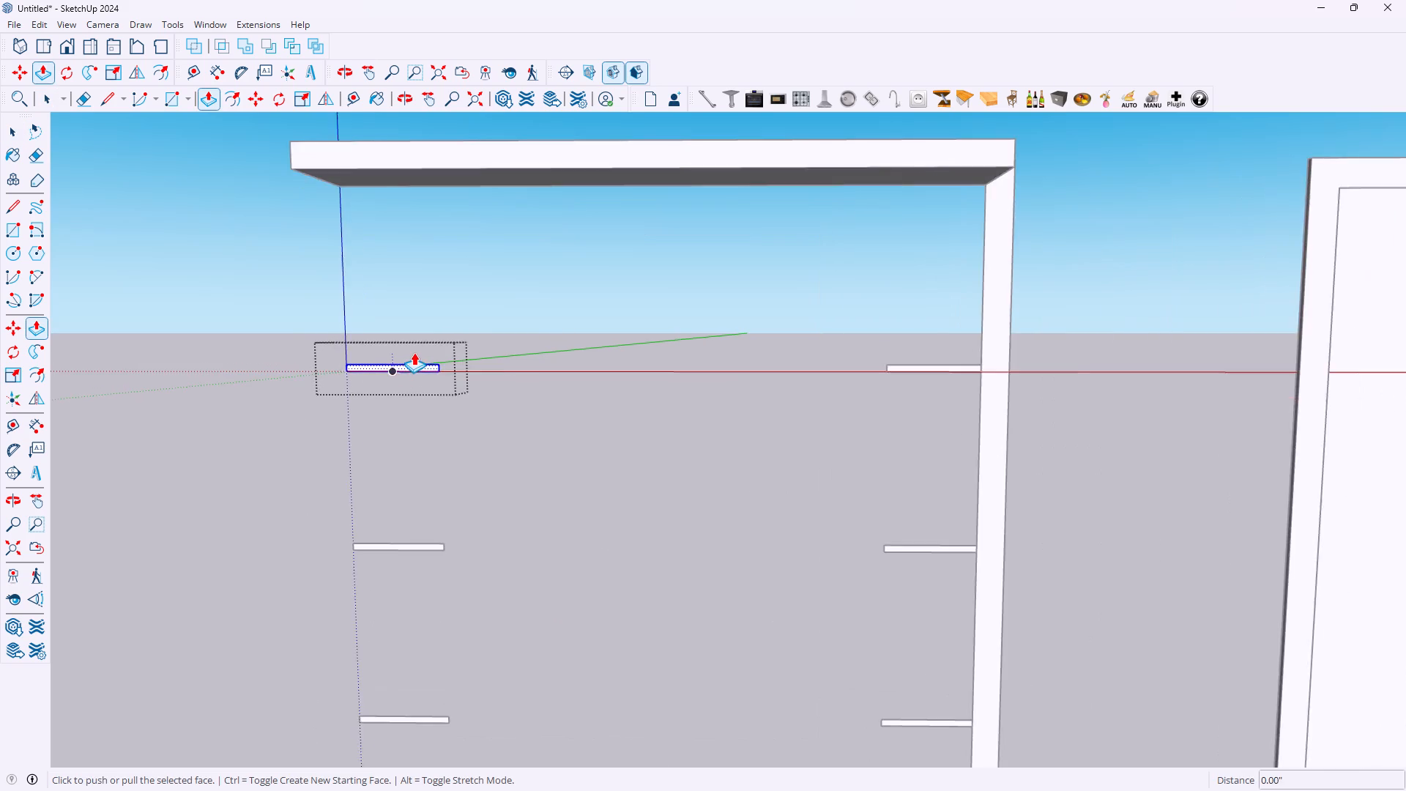
{"action": "scroll", "coordinate": [414, 352], "scroll_direction": "up", "scroll_amount": 4}
{"action": "key", "text": "p"}
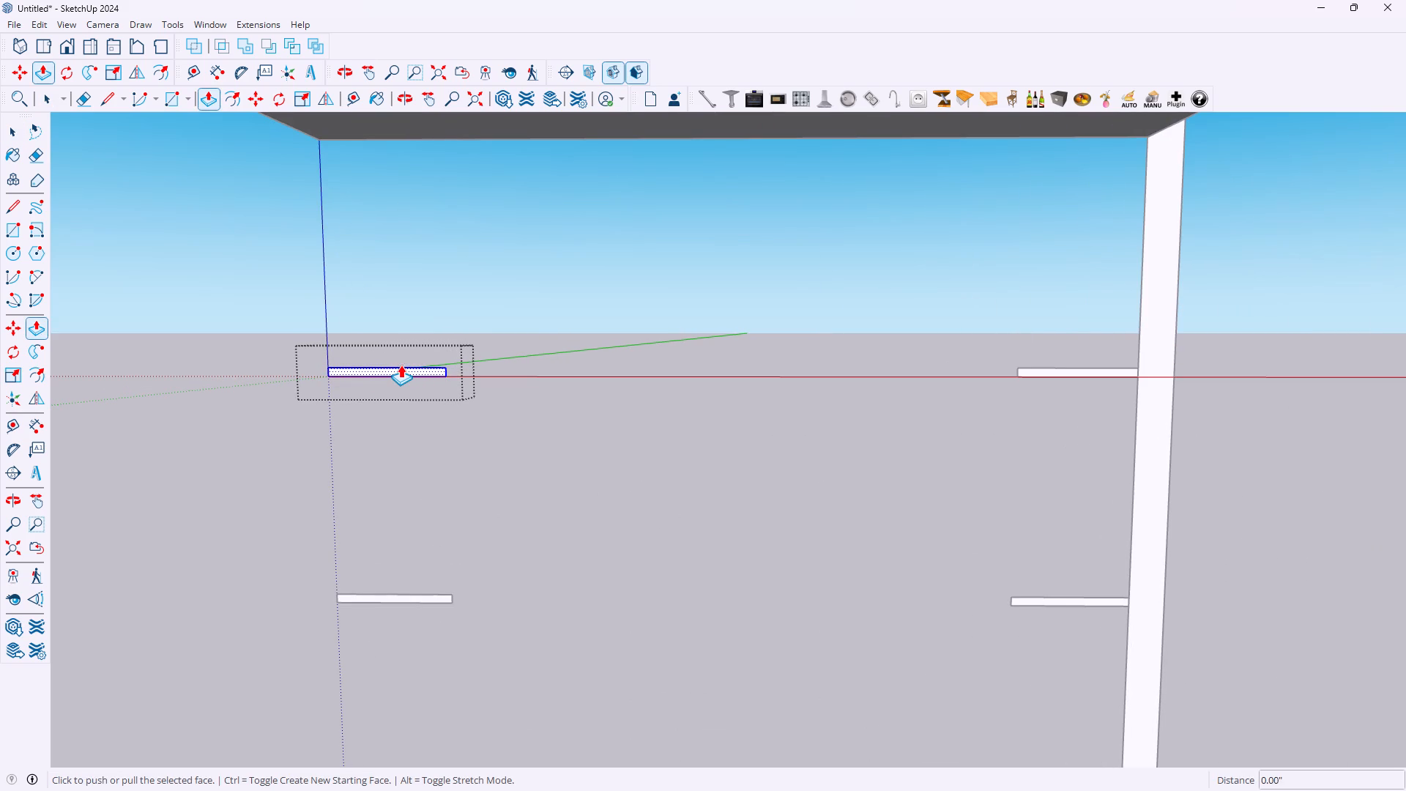
{"action": "double_click", "coordinate": [385, 366]}
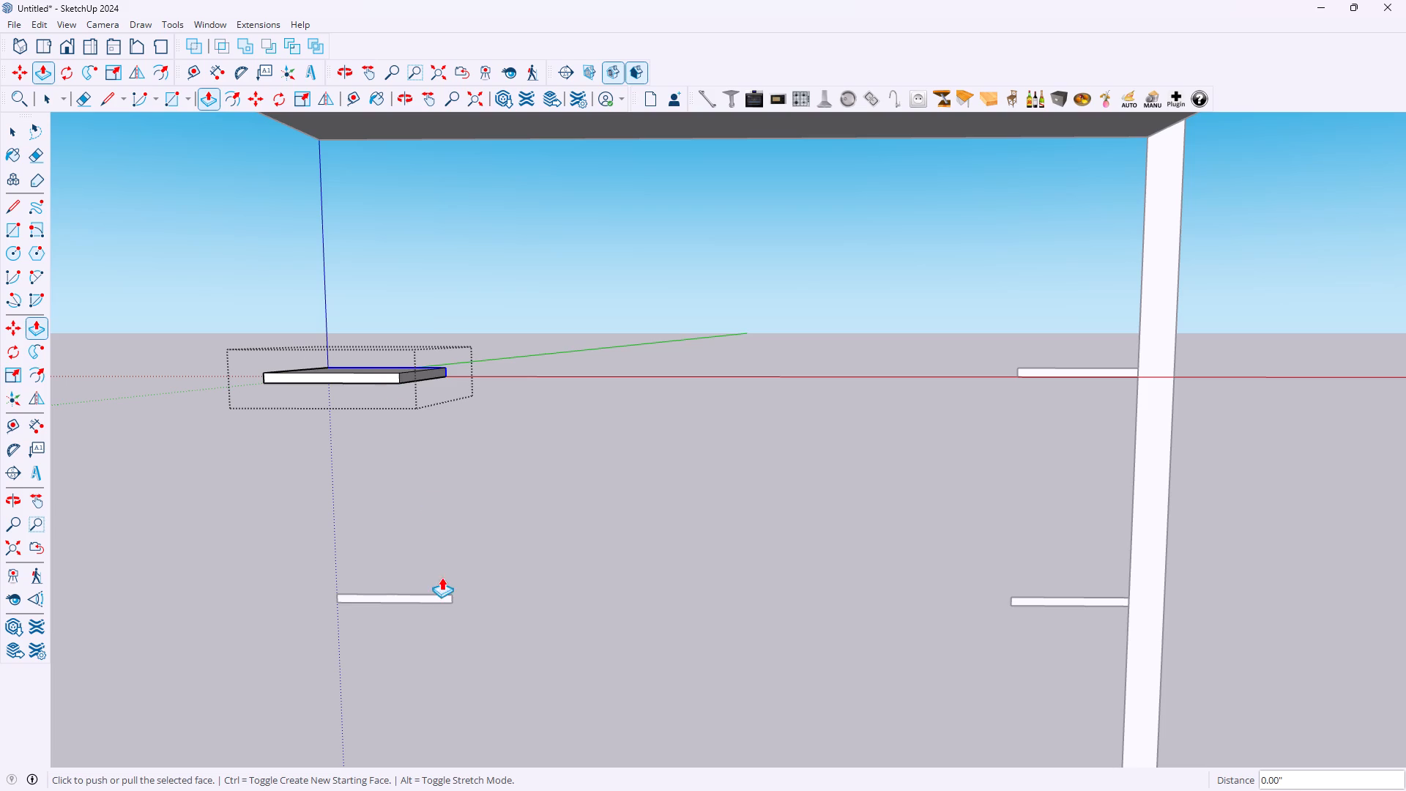
{"action": "double_click", "coordinate": [398, 594]}
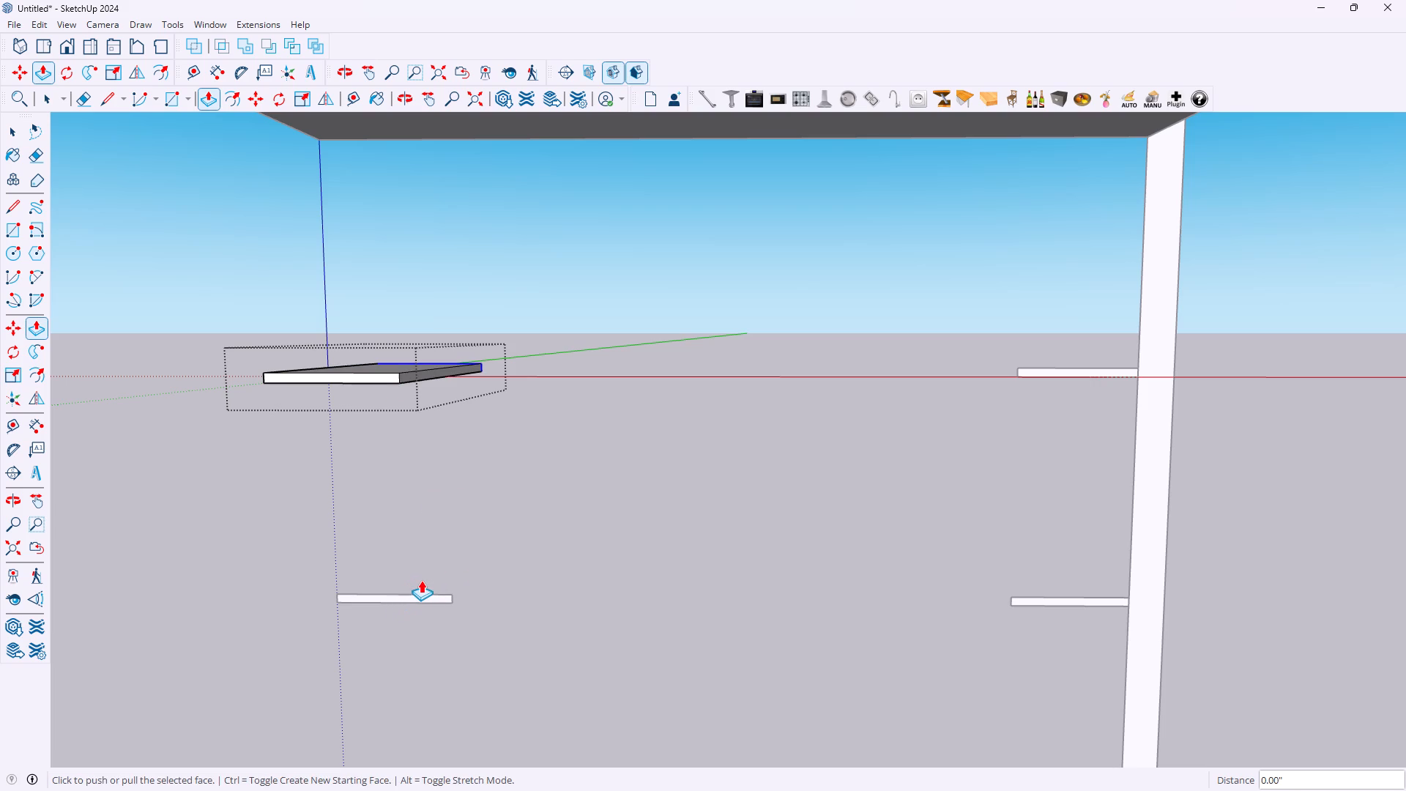
{"action": "key", "text": "ctrl+z"}
{"action": "scroll", "coordinate": [431, 551], "scroll_direction": "up", "scroll_amount": 1}
{"action": "key", "text": "space"}
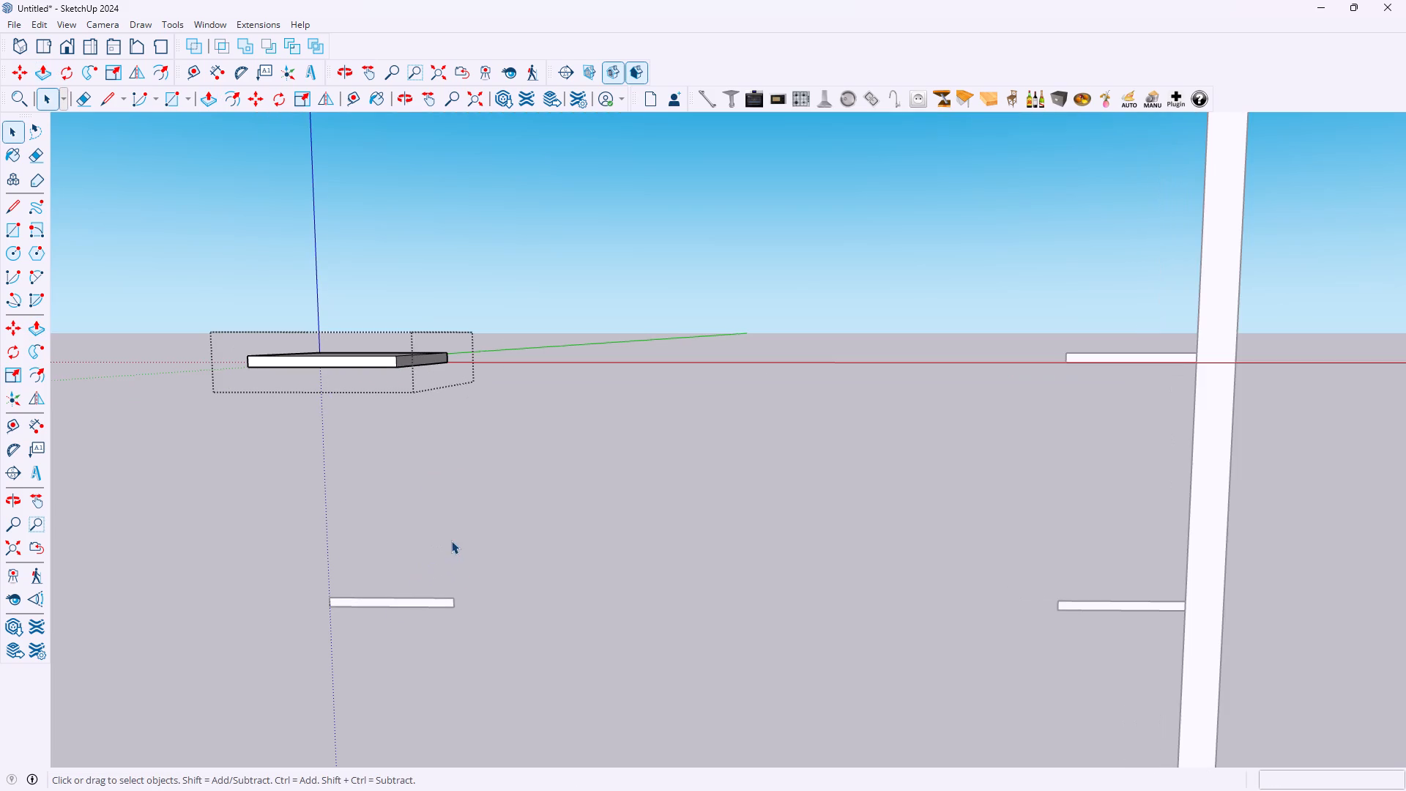
{"action": "scroll", "coordinate": [454, 540], "scroll_direction": "down", "scroll_amount": 4}
{"action": "left_click", "coordinate": [517, 573]}
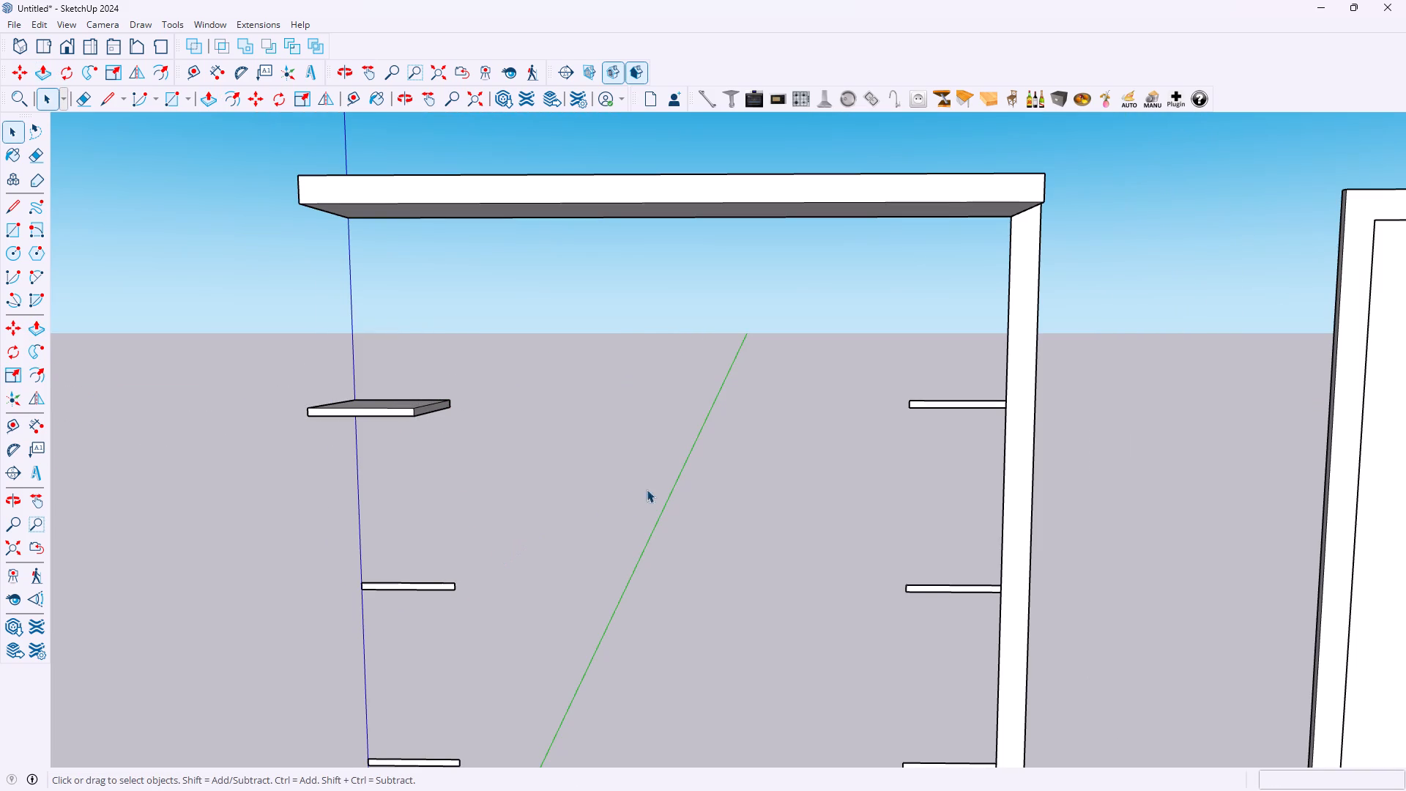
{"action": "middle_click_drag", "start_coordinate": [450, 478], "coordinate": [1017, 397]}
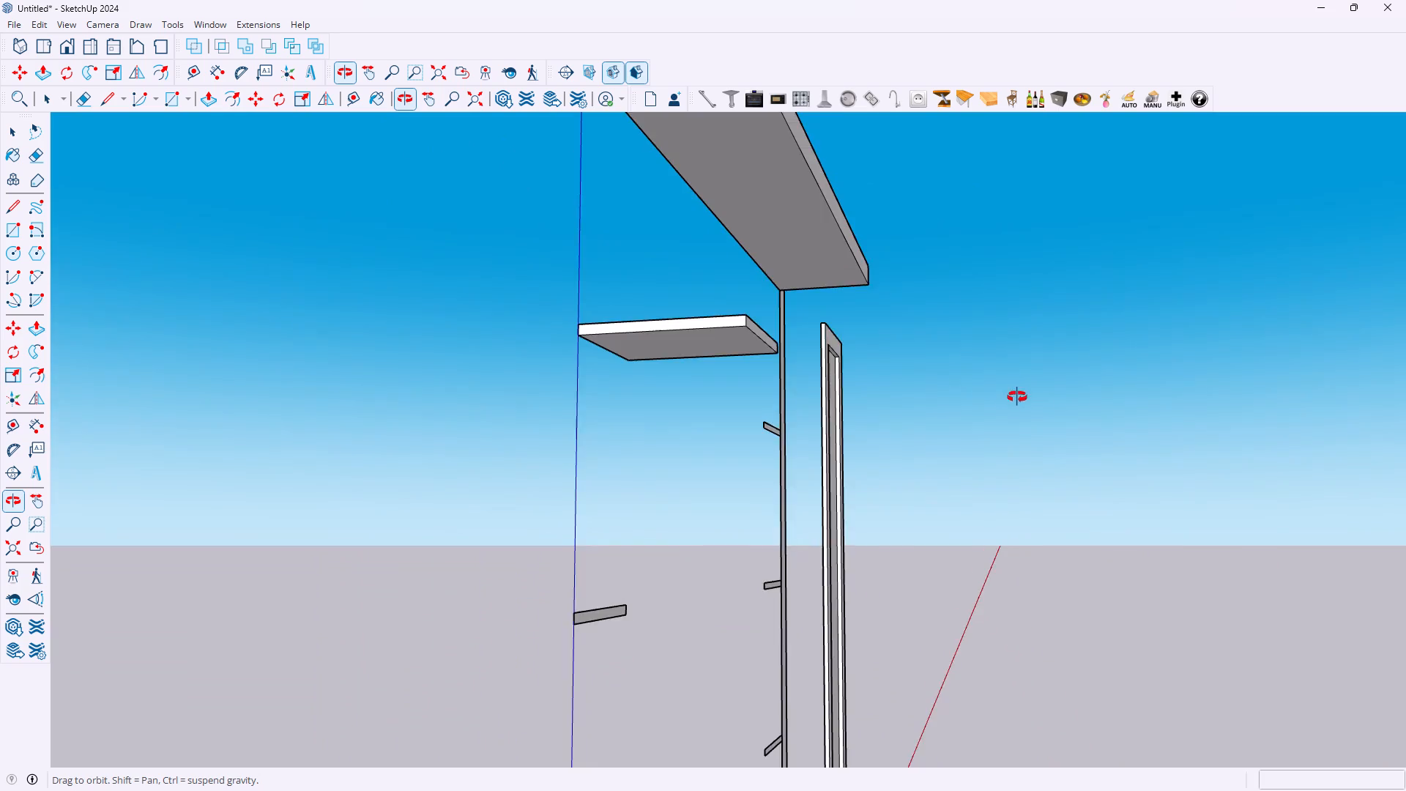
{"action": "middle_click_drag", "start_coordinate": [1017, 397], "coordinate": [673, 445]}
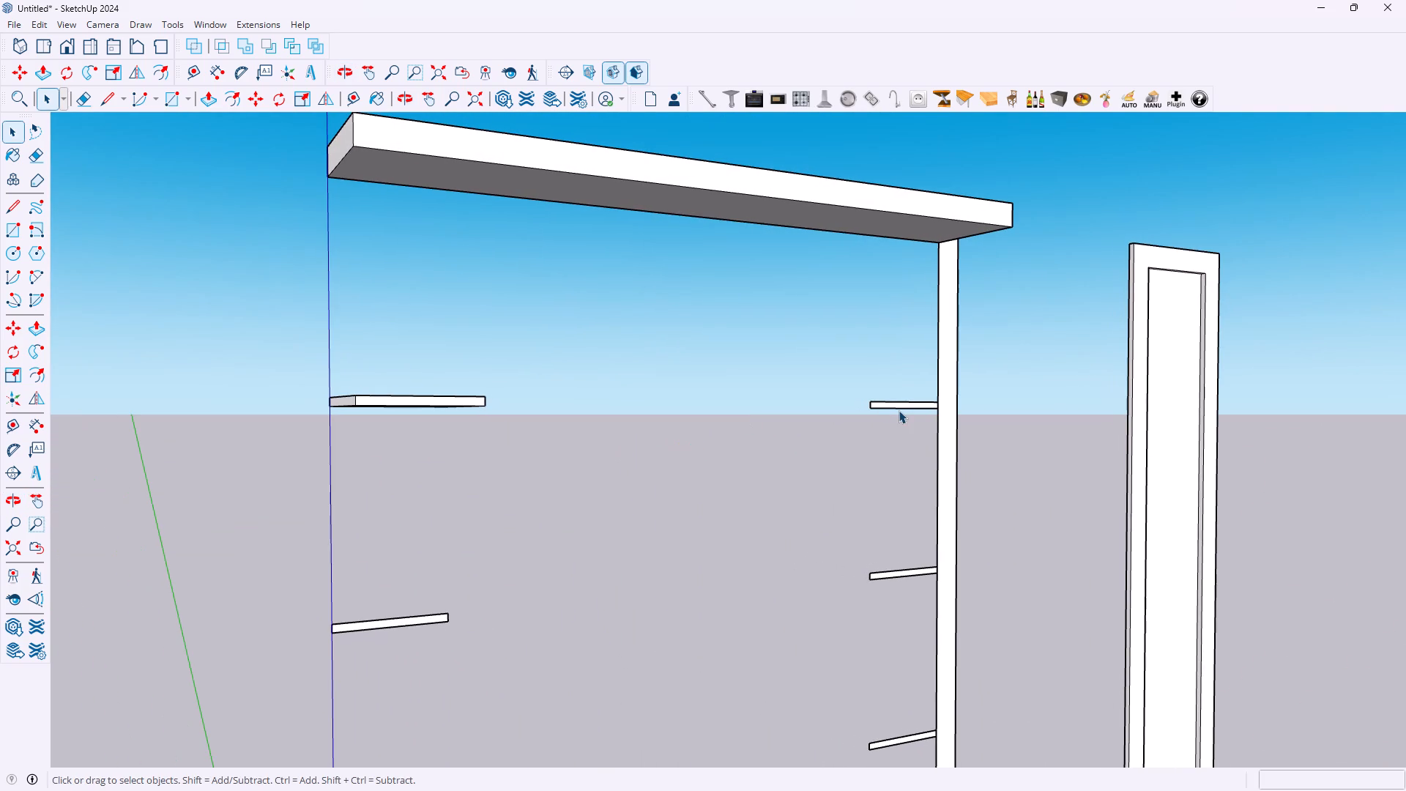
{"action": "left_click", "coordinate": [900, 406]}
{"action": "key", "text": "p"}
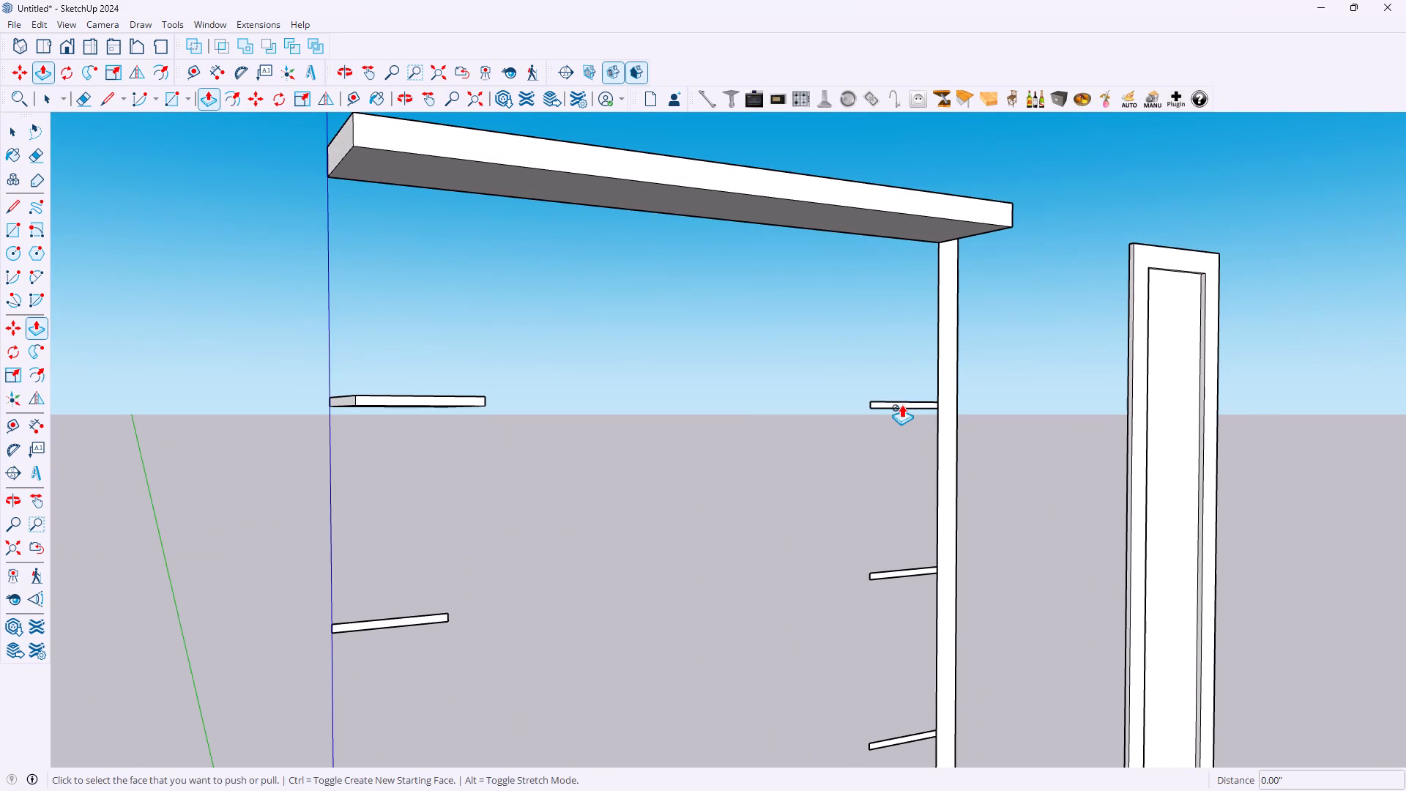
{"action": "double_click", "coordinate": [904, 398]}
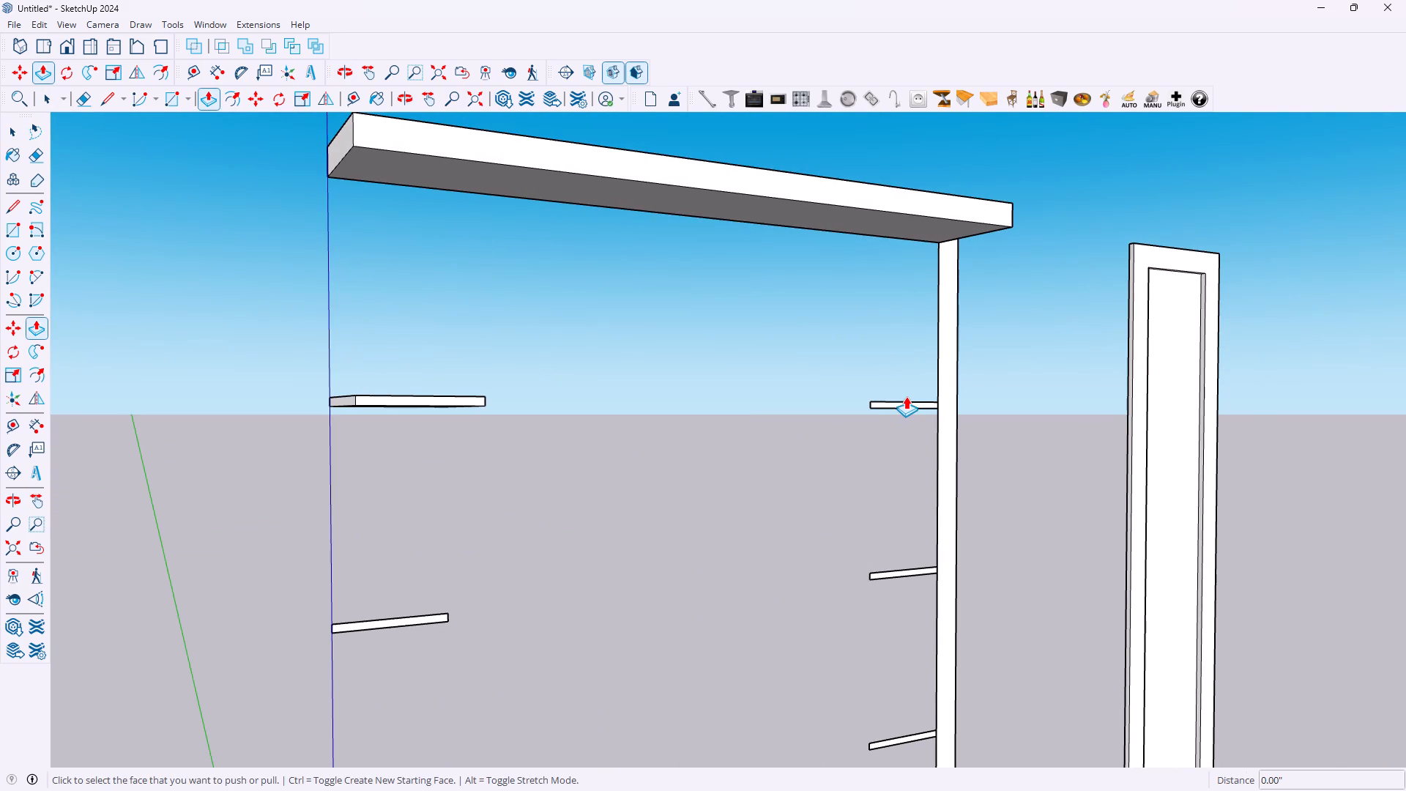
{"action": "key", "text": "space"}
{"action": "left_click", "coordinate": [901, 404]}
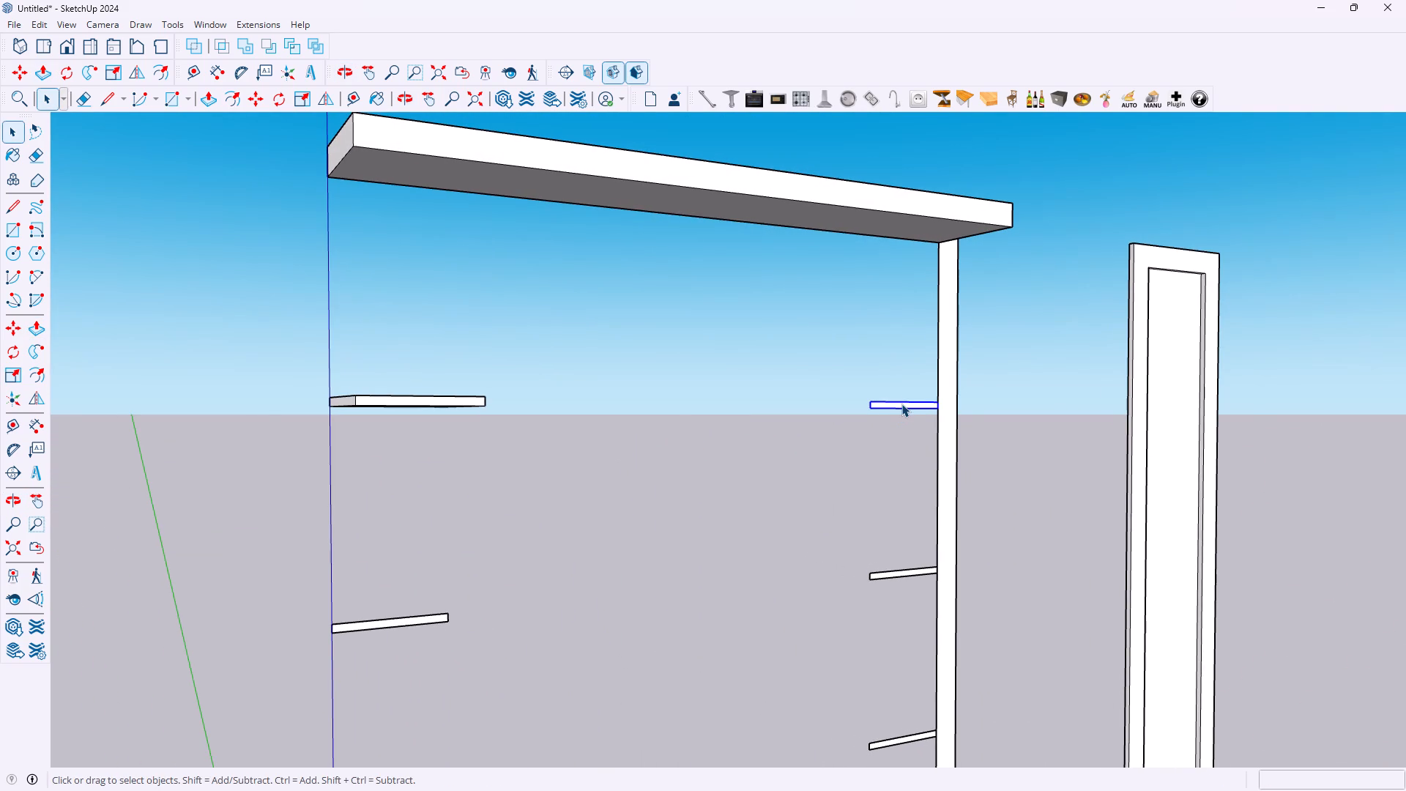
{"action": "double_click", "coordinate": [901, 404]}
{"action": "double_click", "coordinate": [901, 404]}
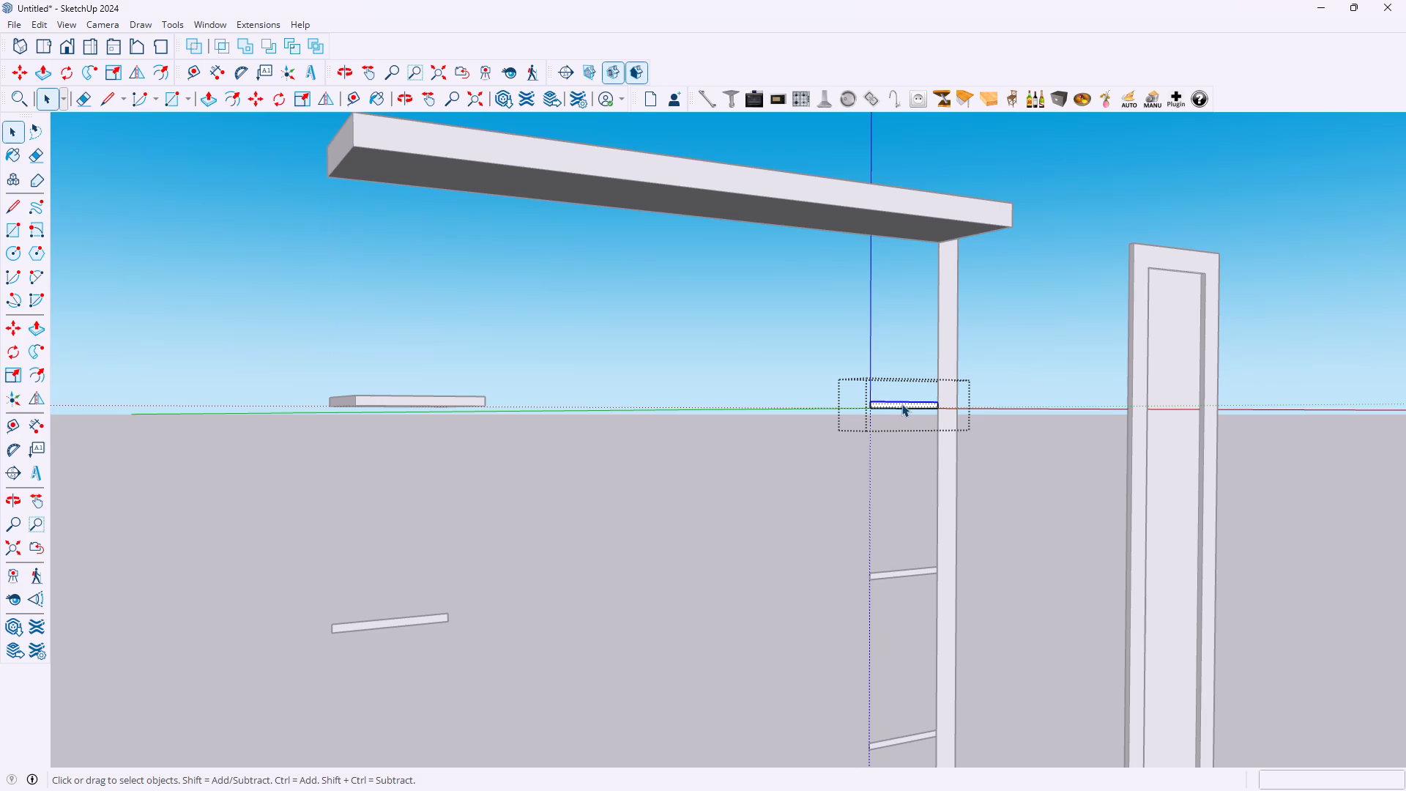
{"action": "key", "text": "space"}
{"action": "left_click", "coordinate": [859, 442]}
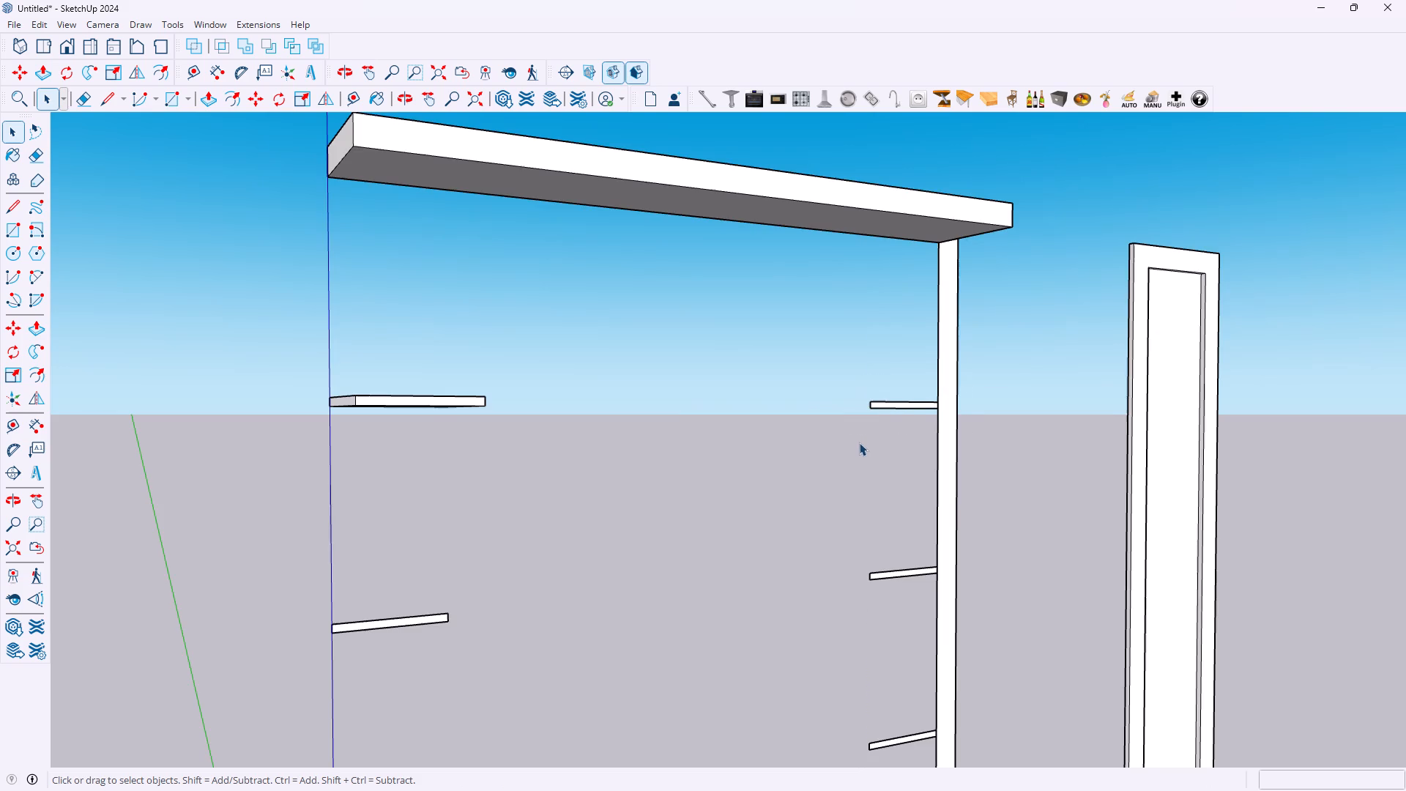
Open the topmost short shelf beside the vertical post, repeat the 300 mm extrusion on its face, and close the group.
{"action": "triple_click", "coordinate": [906, 405]}
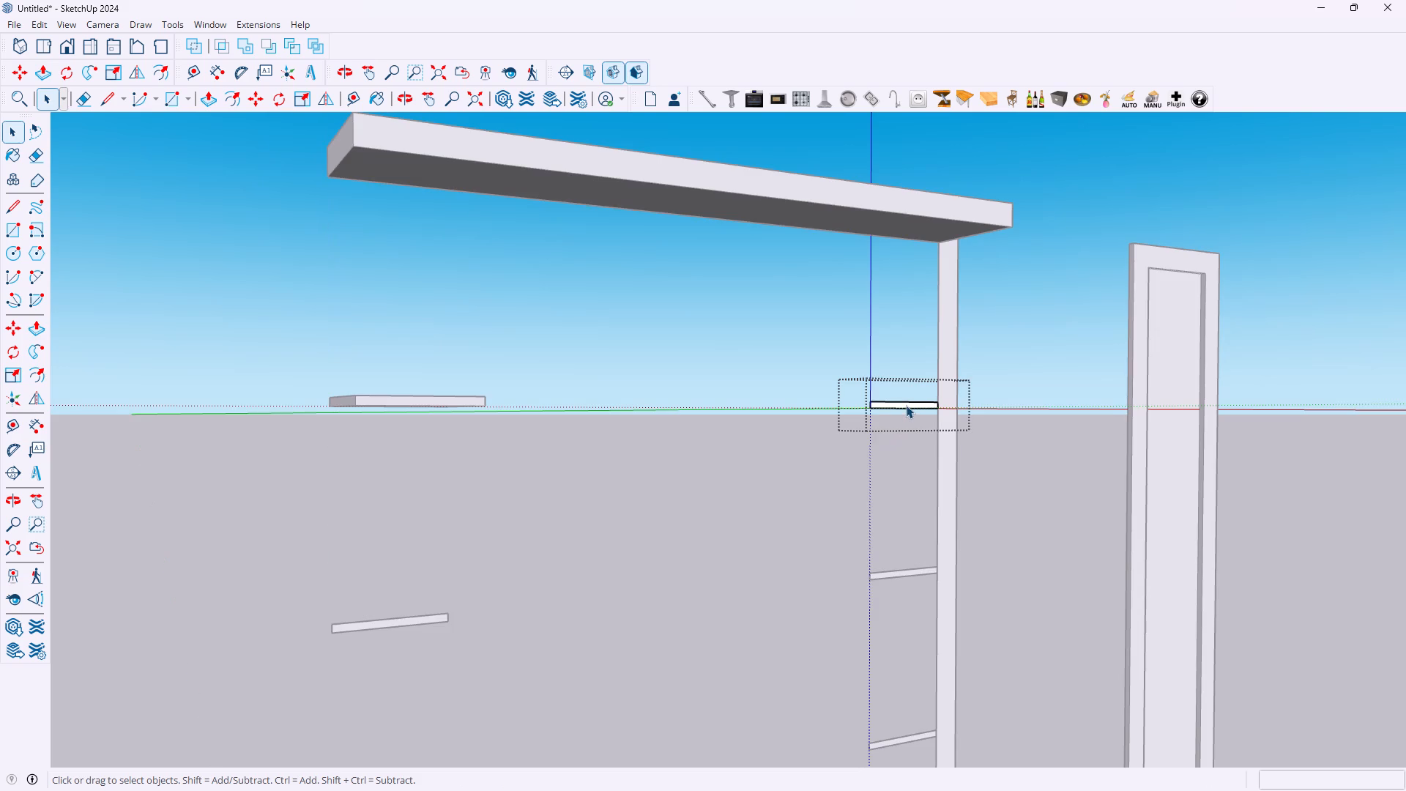
{"action": "key", "text": "p"}
{"action": "double_click", "coordinate": [906, 405]}
{"action": "key", "text": "space"}
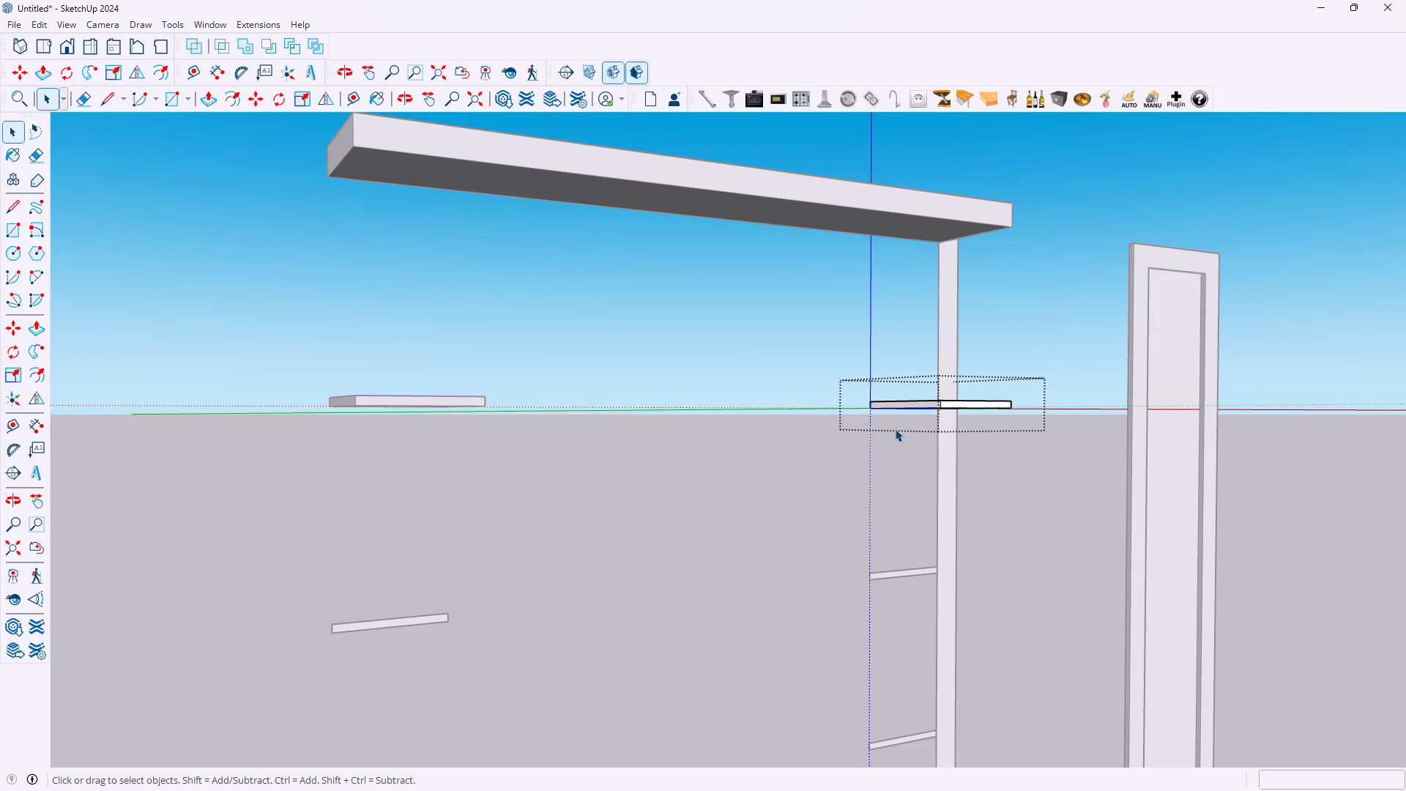
{"action": "left_click", "coordinate": [869, 484]}
Open the middle short shelf at the blue axis, repeat the 300 mm extrusion on its front face, and close the group.
{"action": "scroll", "coordinate": [901, 579], "scroll_direction": "down", "scroll_amount": 4}
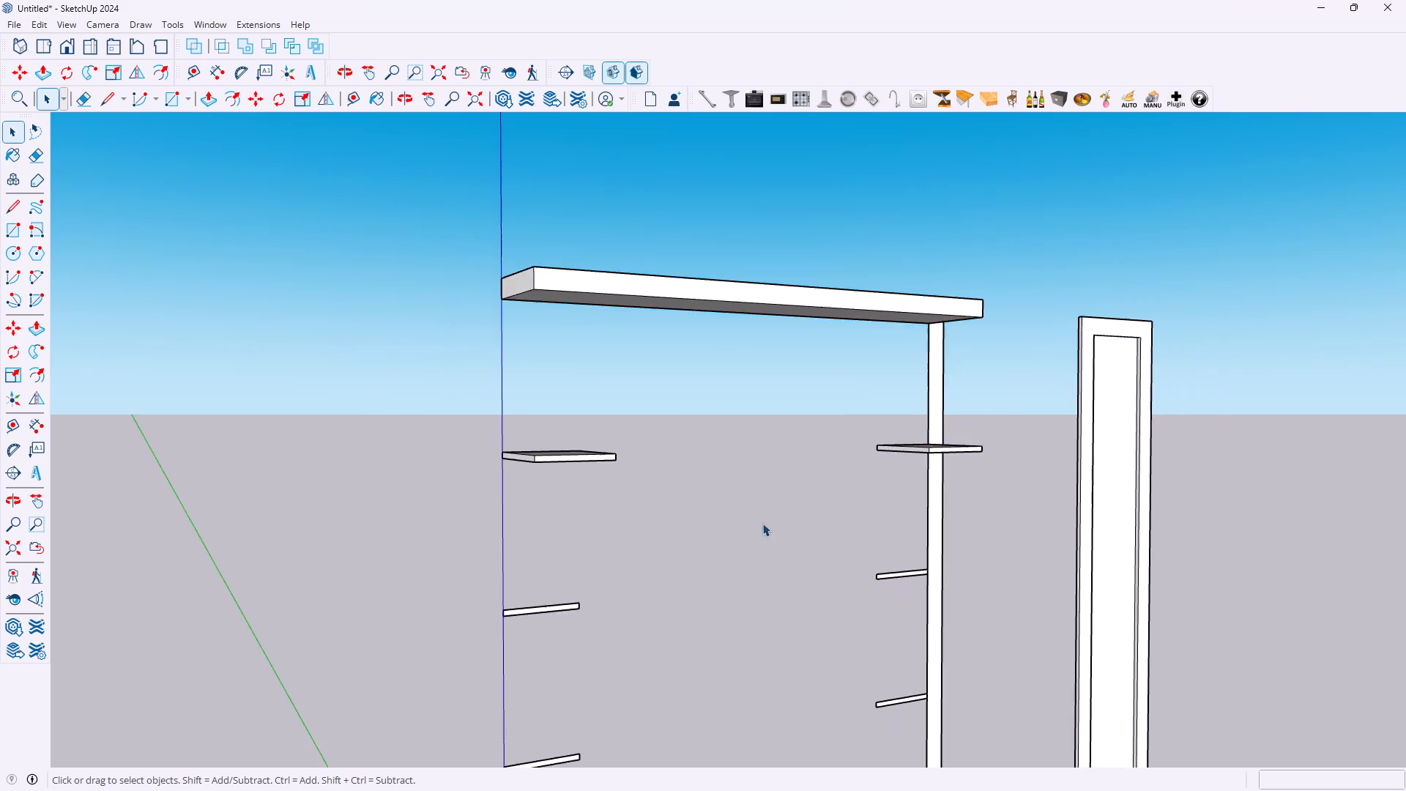
{"action": "scroll", "coordinate": [762, 523], "scroll_direction": "down", "scroll_amount": 2}
{"action": "scroll", "coordinate": [645, 639], "scroll_direction": "up", "scroll_amount": 7}
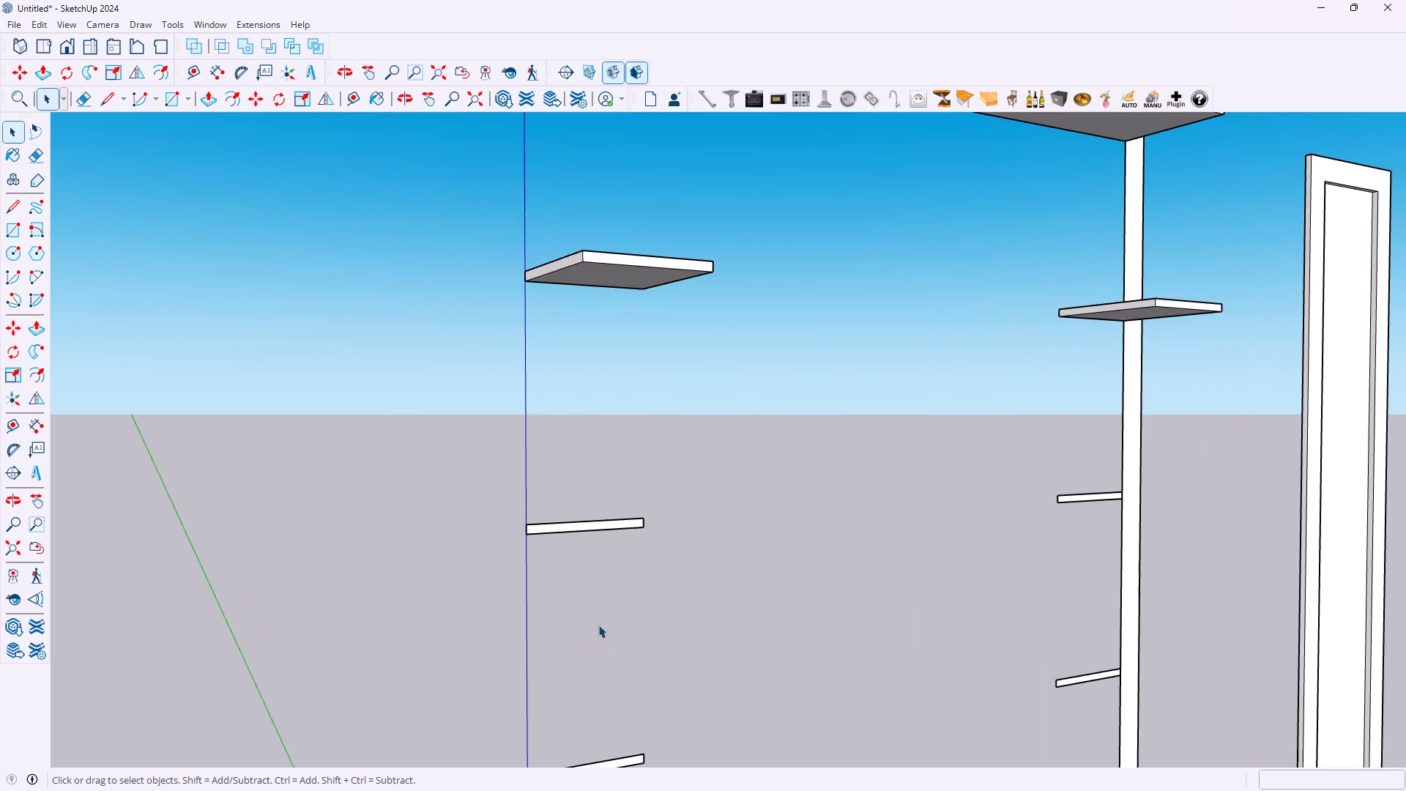
{"action": "left_click", "coordinate": [606, 525]}
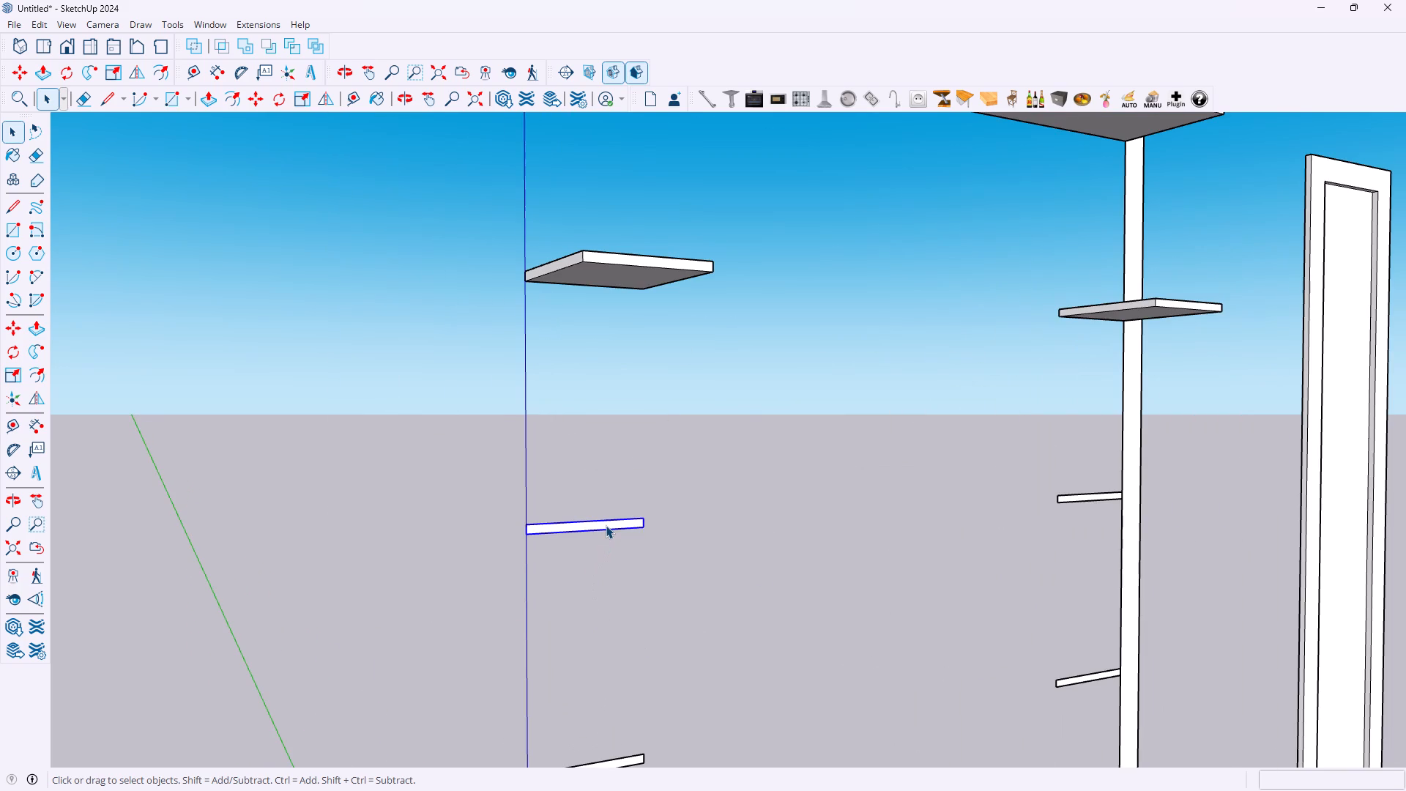
{"action": "triple_click", "coordinate": [606, 525]}
{"action": "key", "text": "p"}
{"action": "double_click", "coordinate": [606, 525]}
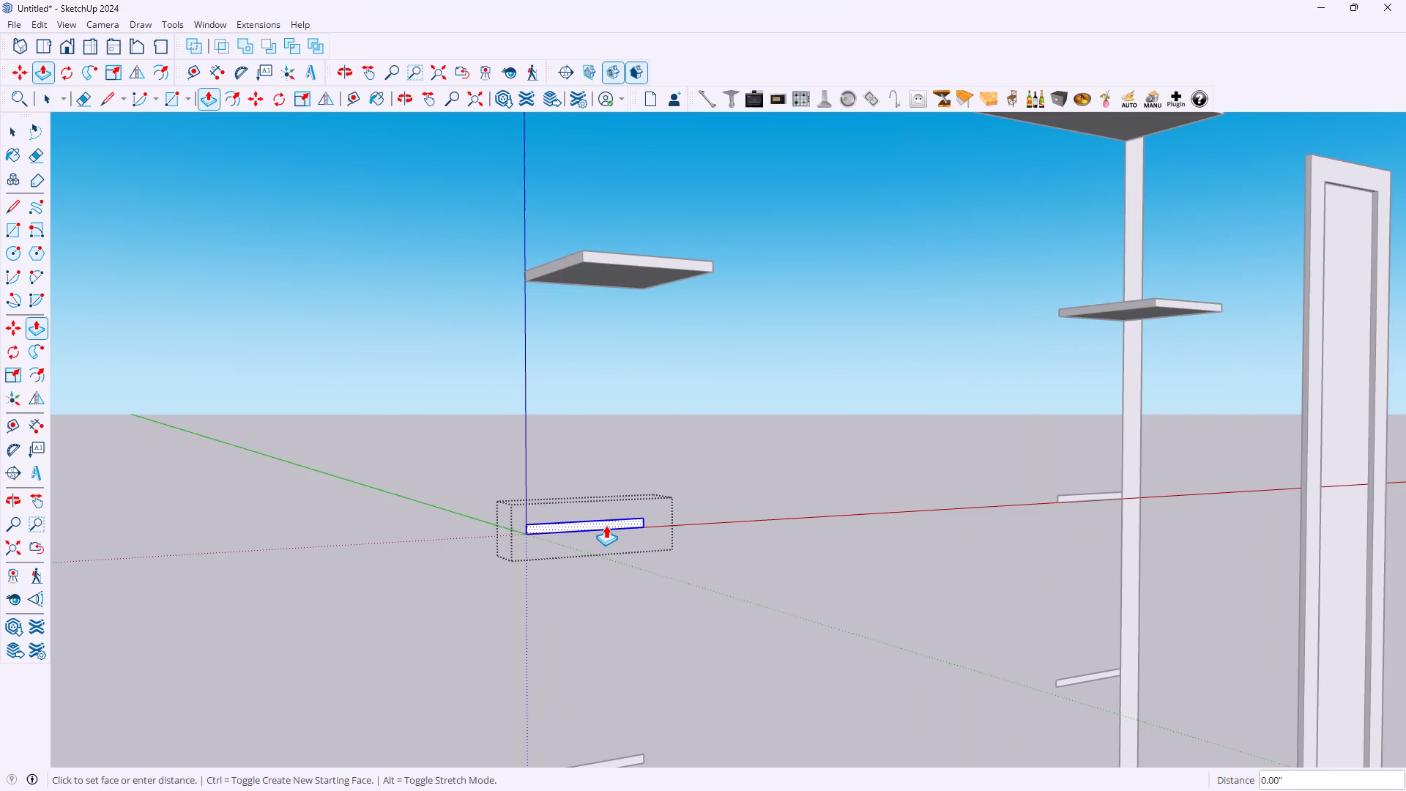
{"action": "key", "text": "space"}
{"action": "left_click", "coordinate": [855, 554]}
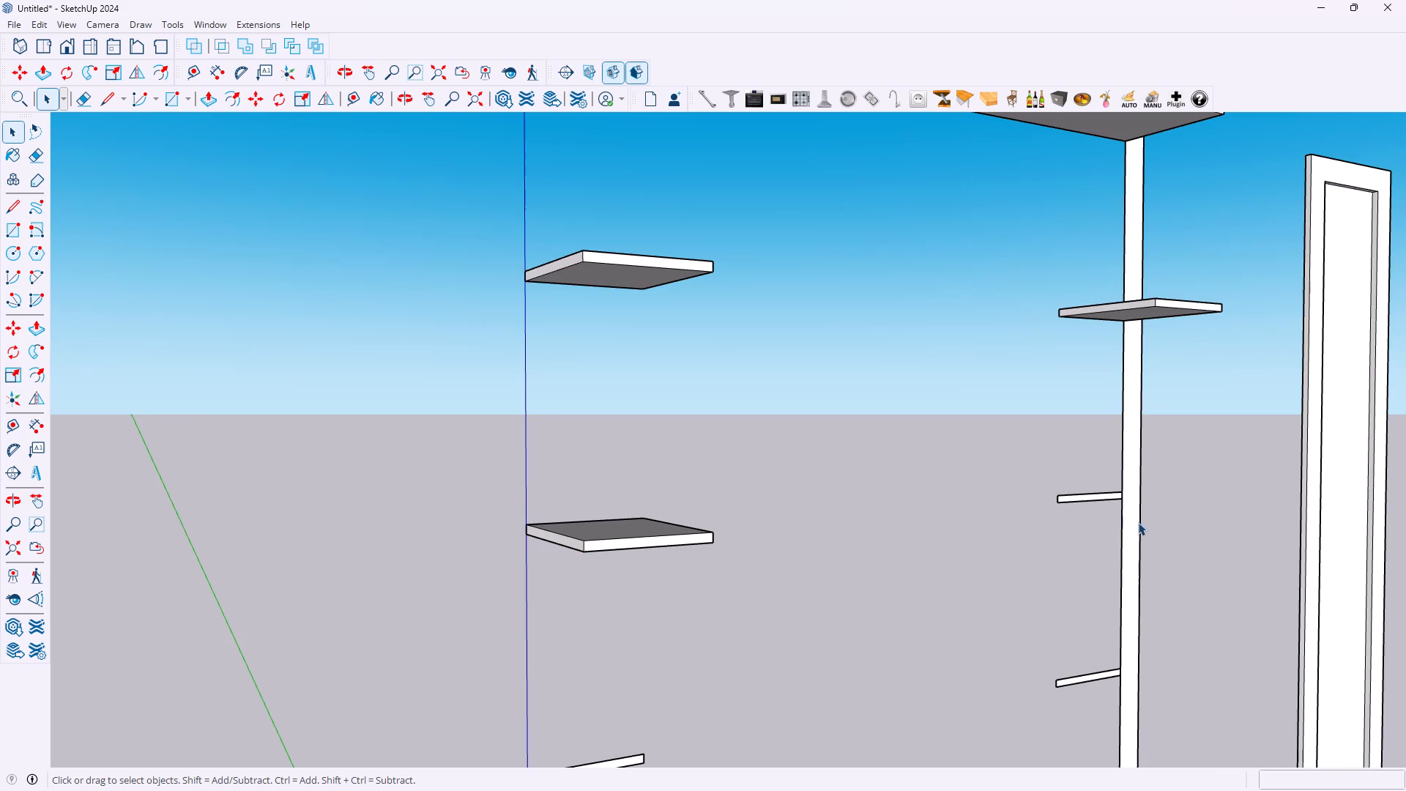
Open the middle short shelf beside the vertical post, repeat the 300 mm extrusion on its front face, and close the group.
{"action": "double_click", "coordinate": [1098, 499]}
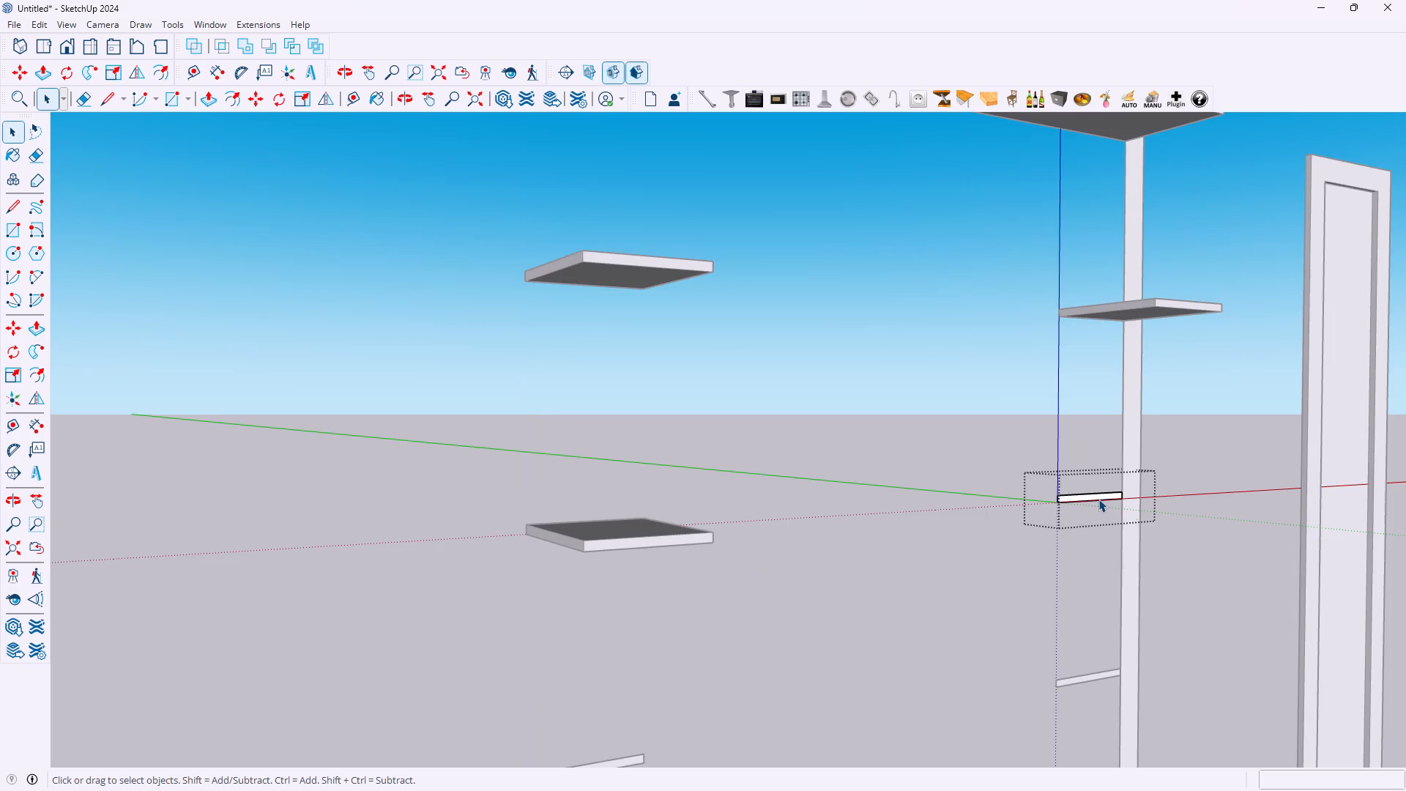
{"action": "key", "text": "p"}
{"action": "double_click", "coordinate": [1098, 499]}
{"action": "key", "text": "space"}
{"action": "left_click", "coordinate": [878, 548]}
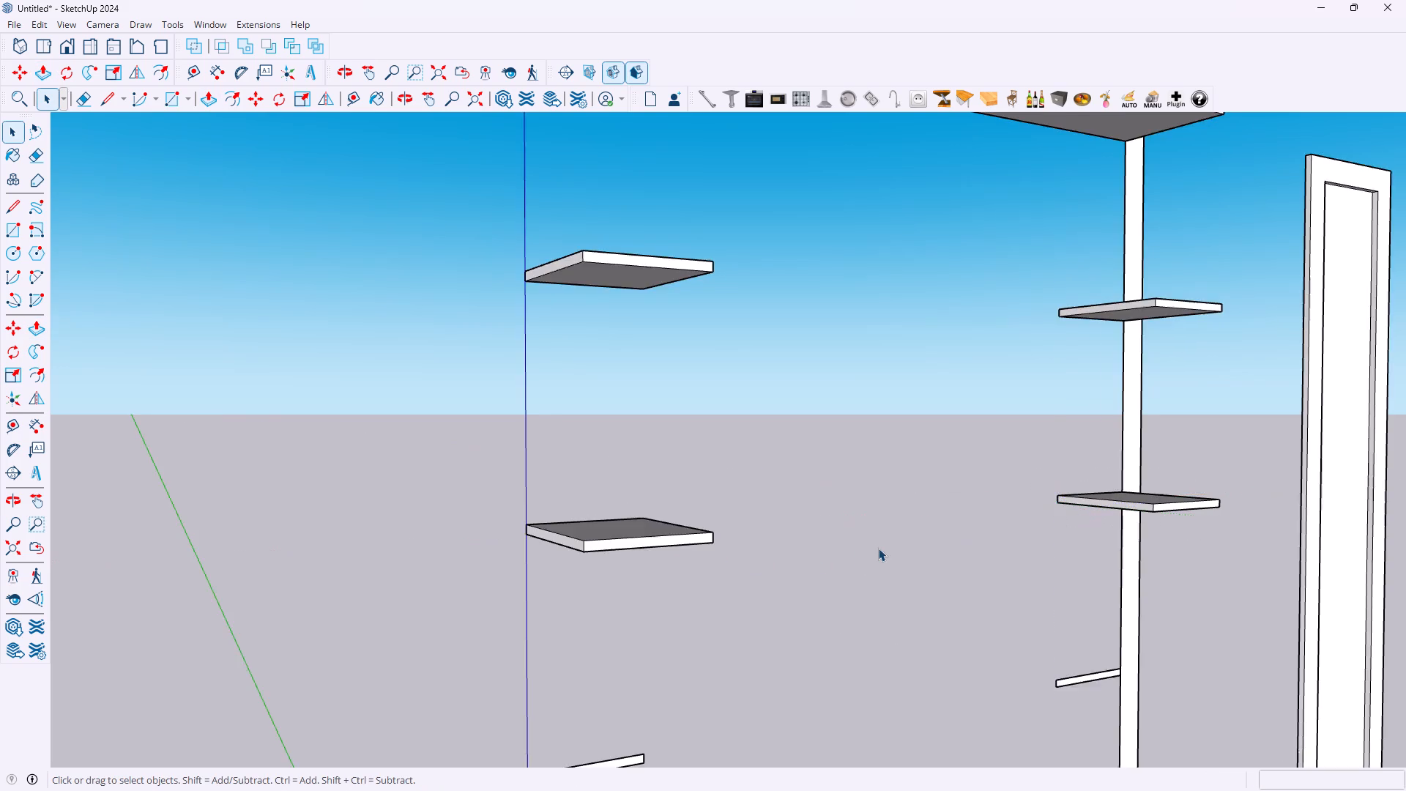
Open the lowest short shelf at the blue axis, repeat the 300 mm extrusion on its front face, and close the group.
{"action": "scroll", "coordinate": [878, 549], "scroll_direction": "down", "scroll_amount": 4}
{"action": "scroll", "coordinate": [652, 722], "scroll_direction": "up", "scroll_amount": 3}
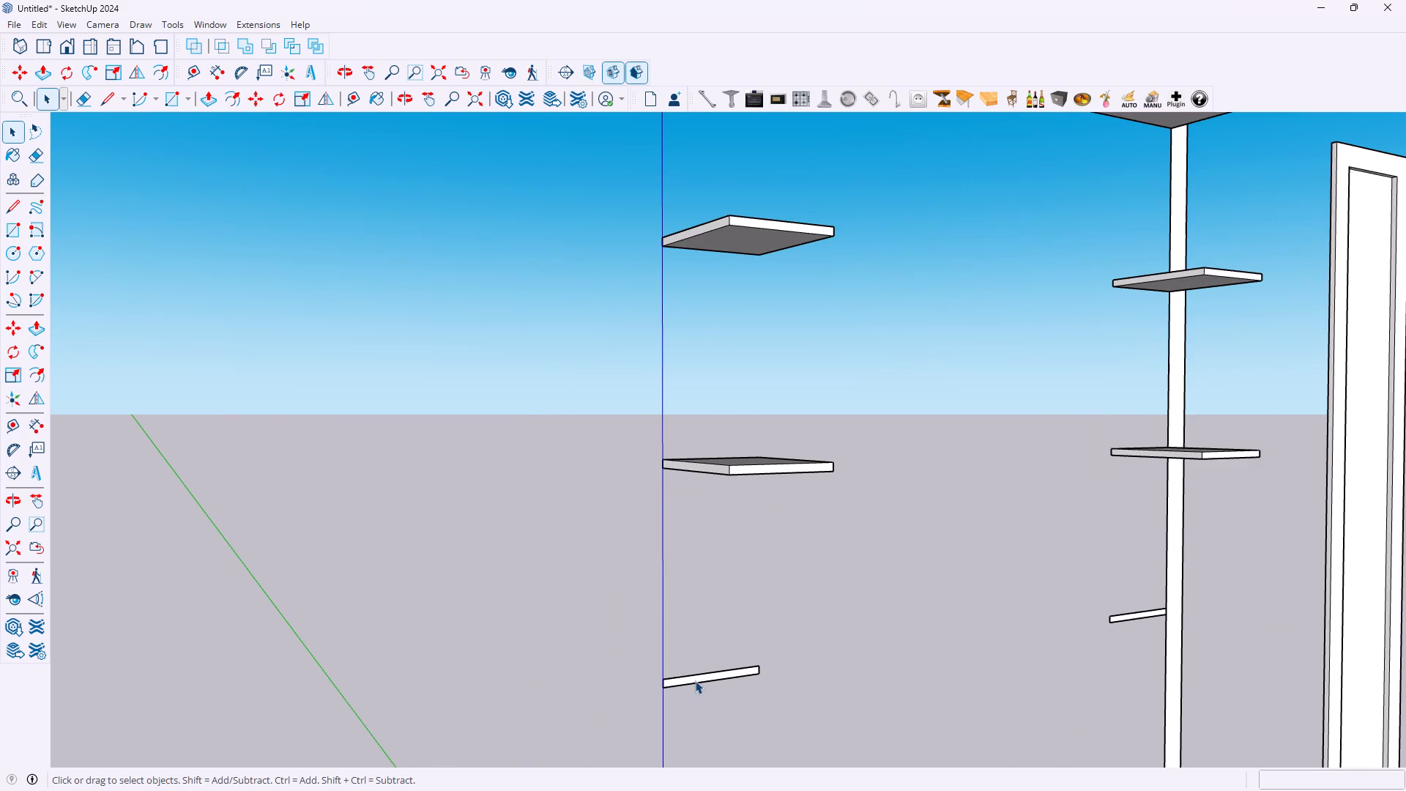
{"action": "left_click", "coordinate": [695, 680]}
{"action": "key", "text": "p"}
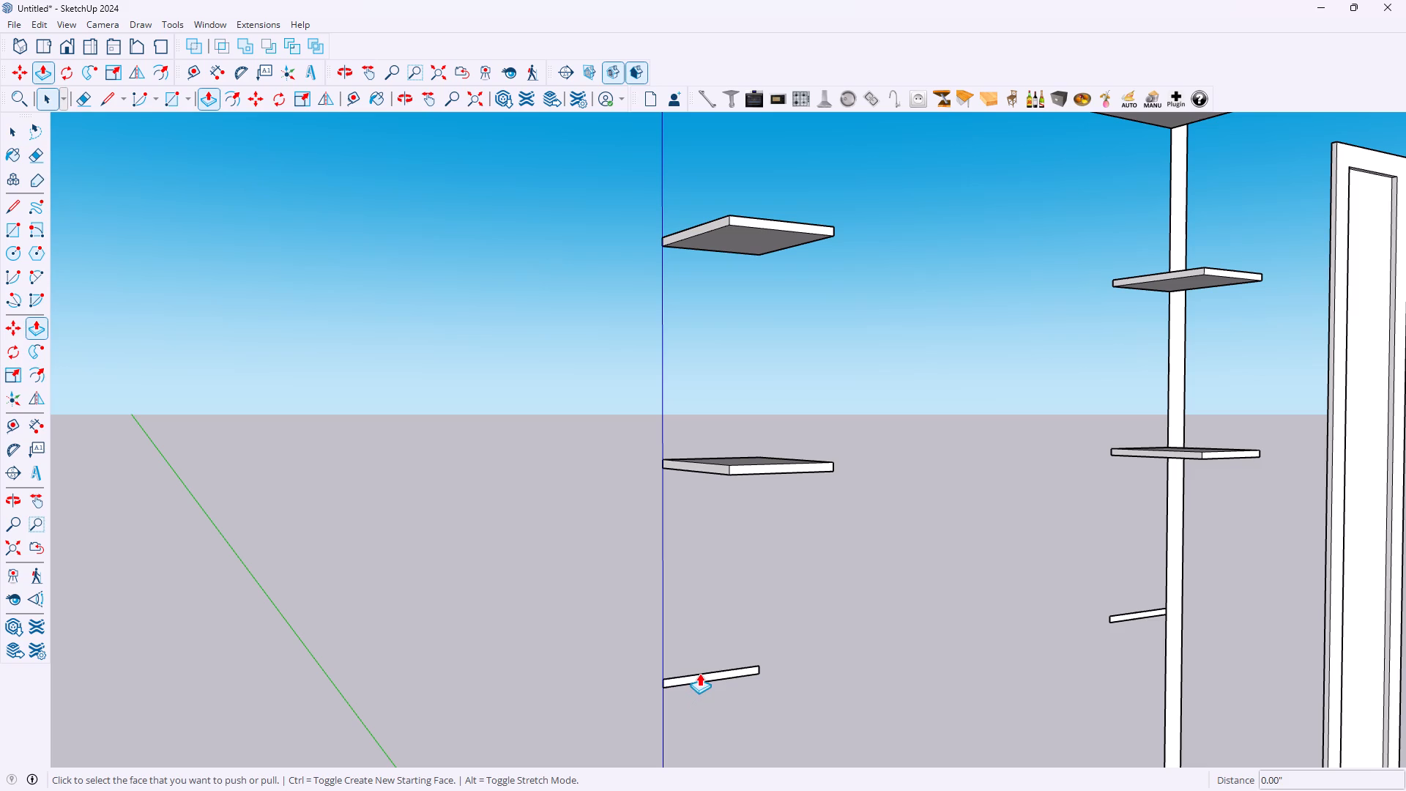
{"action": "key", "text": "space"}
{"action": "left_click", "coordinate": [702, 671]}
{"action": "triple_click", "coordinate": [702, 677]}
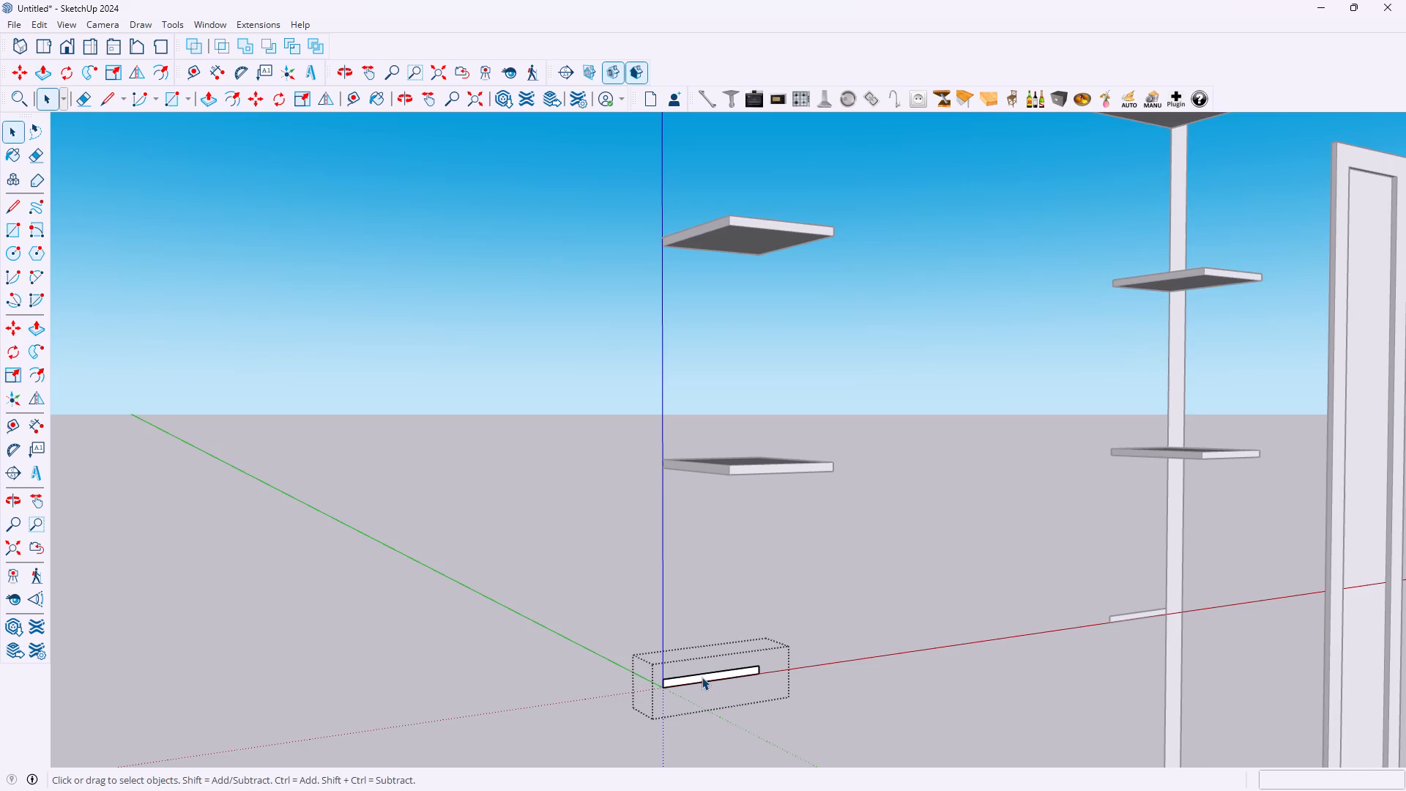
{"action": "key", "text": "p"}
{"action": "double_click", "coordinate": [702, 677]}
{"action": "key", "text": "space"}
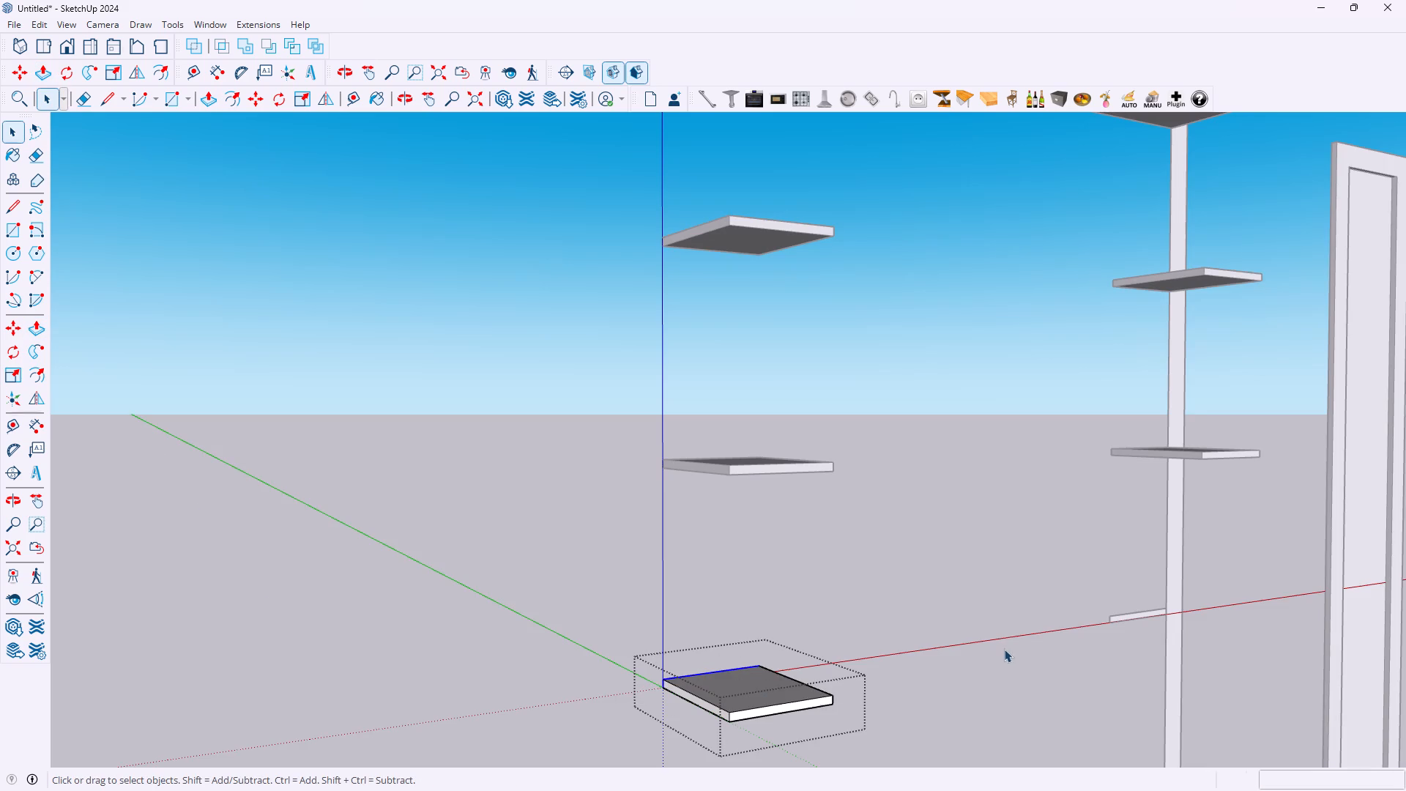
{"action": "left_click", "coordinate": [1006, 649]}
Open the lowest short shelf beside the vertical post, repeat the 300 mm extrusion on its front face, and close the group.
{"action": "triple_click", "coordinate": [1119, 619]}
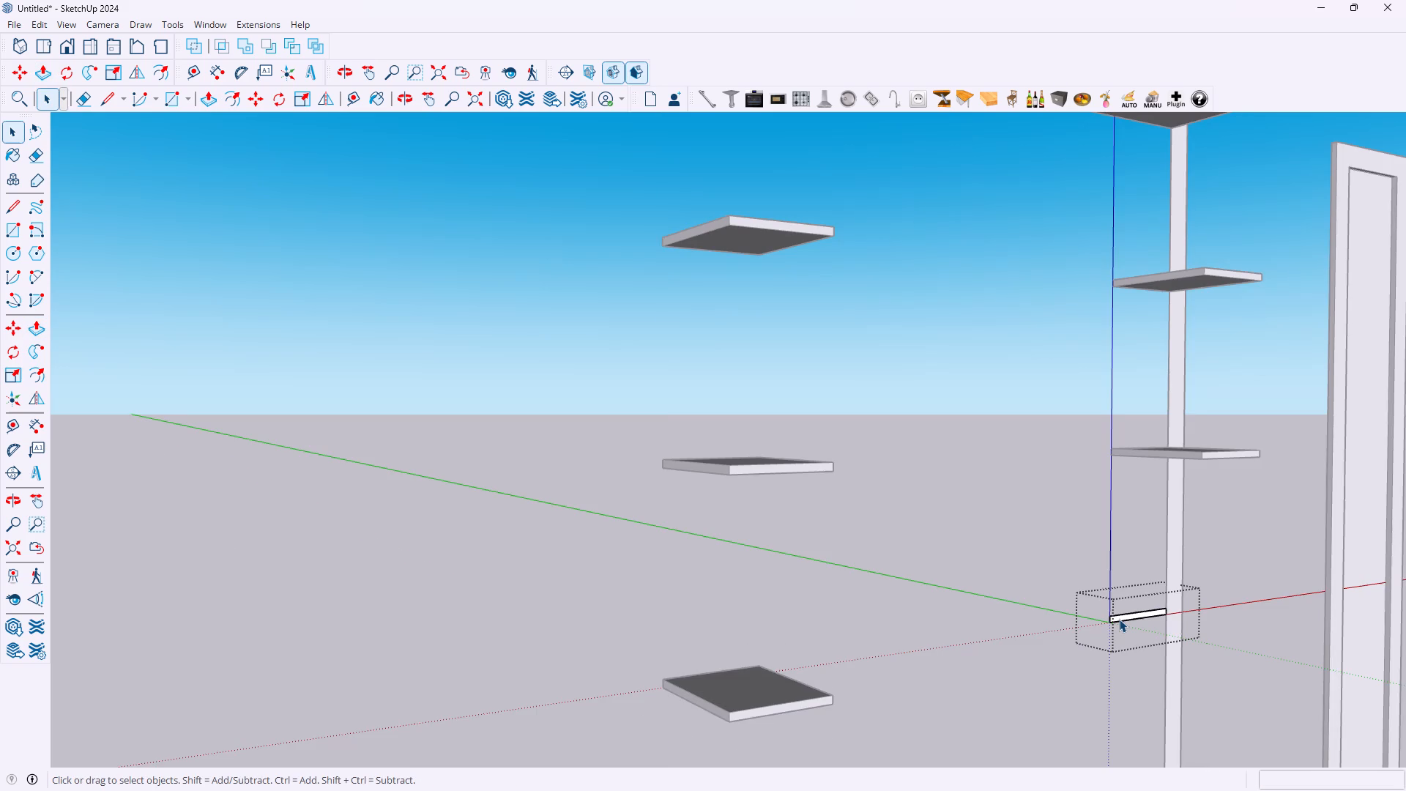
{"action": "key", "text": "p"}
{"action": "double_click", "coordinate": [1119, 619]}
{"action": "scroll", "coordinate": [1104, 622], "scroll_direction": "down", "scroll_amount": 7}
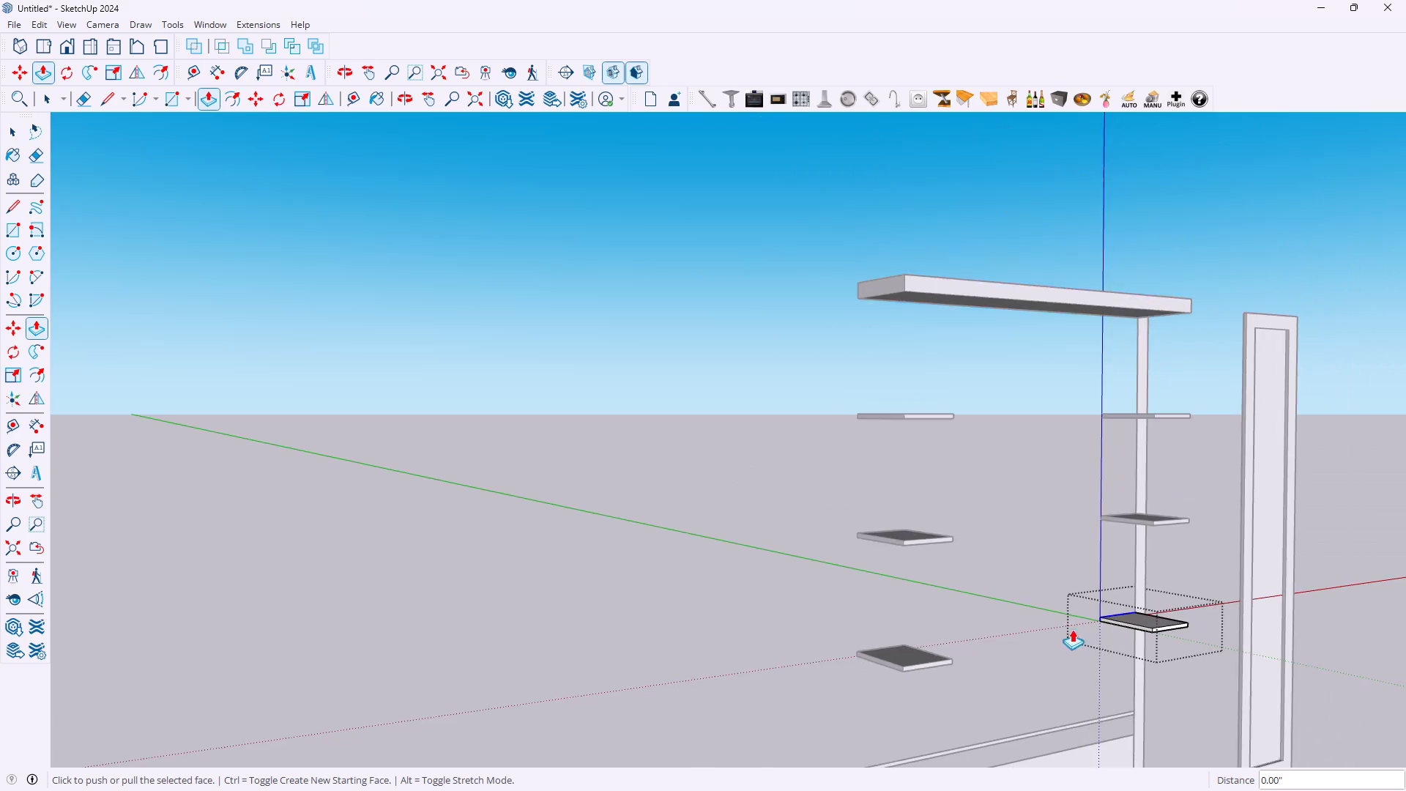
{"action": "scroll", "coordinate": [1072, 629], "scroll_direction": "down", "scroll_amount": 5}
{"action": "key", "text": "space"}
{"action": "left_click", "coordinate": [1025, 699]}
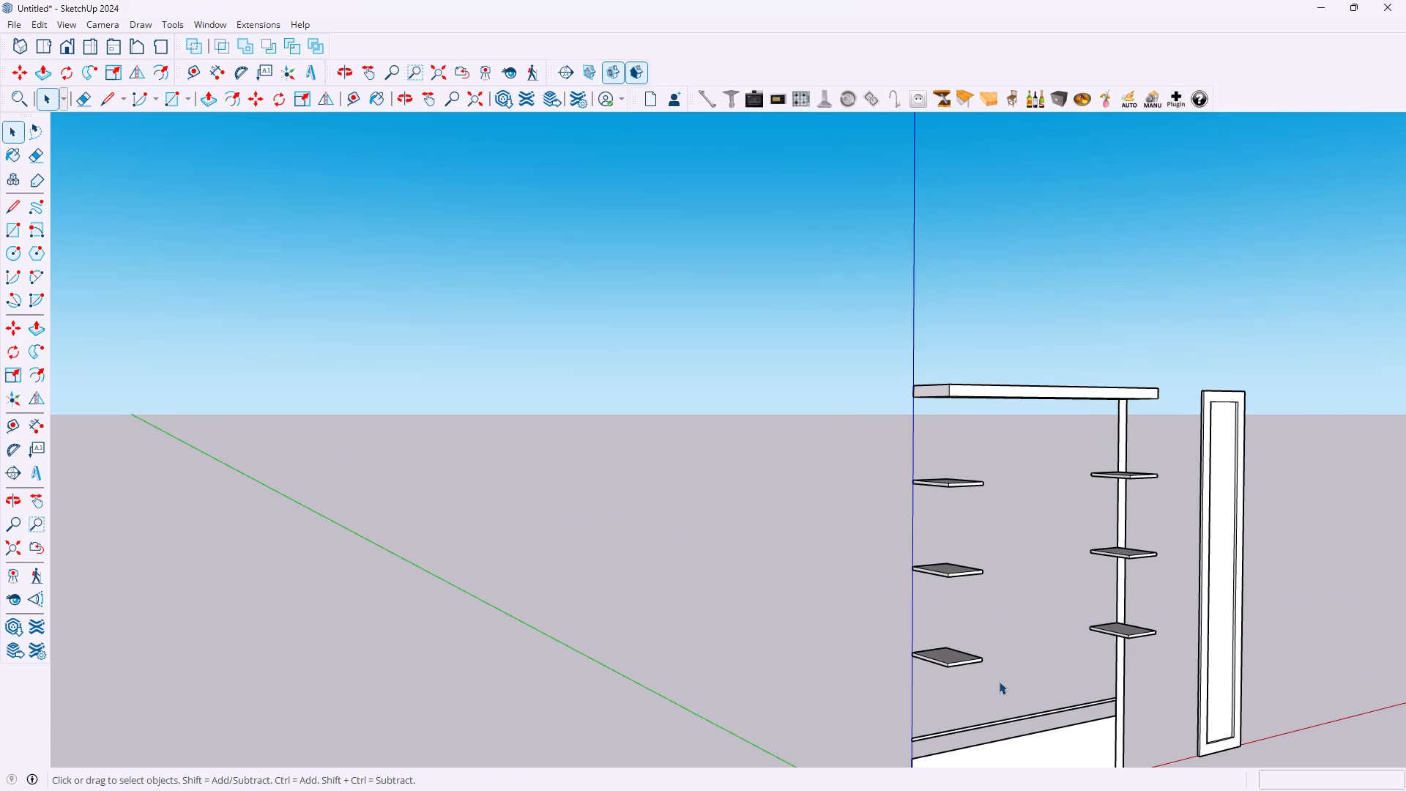
Examine the top rail, vertical post and six short shelves from the front, sides and back.
{"action": "middle_click_drag", "start_coordinate": [1112, 627], "coordinate": [1039, 567]}
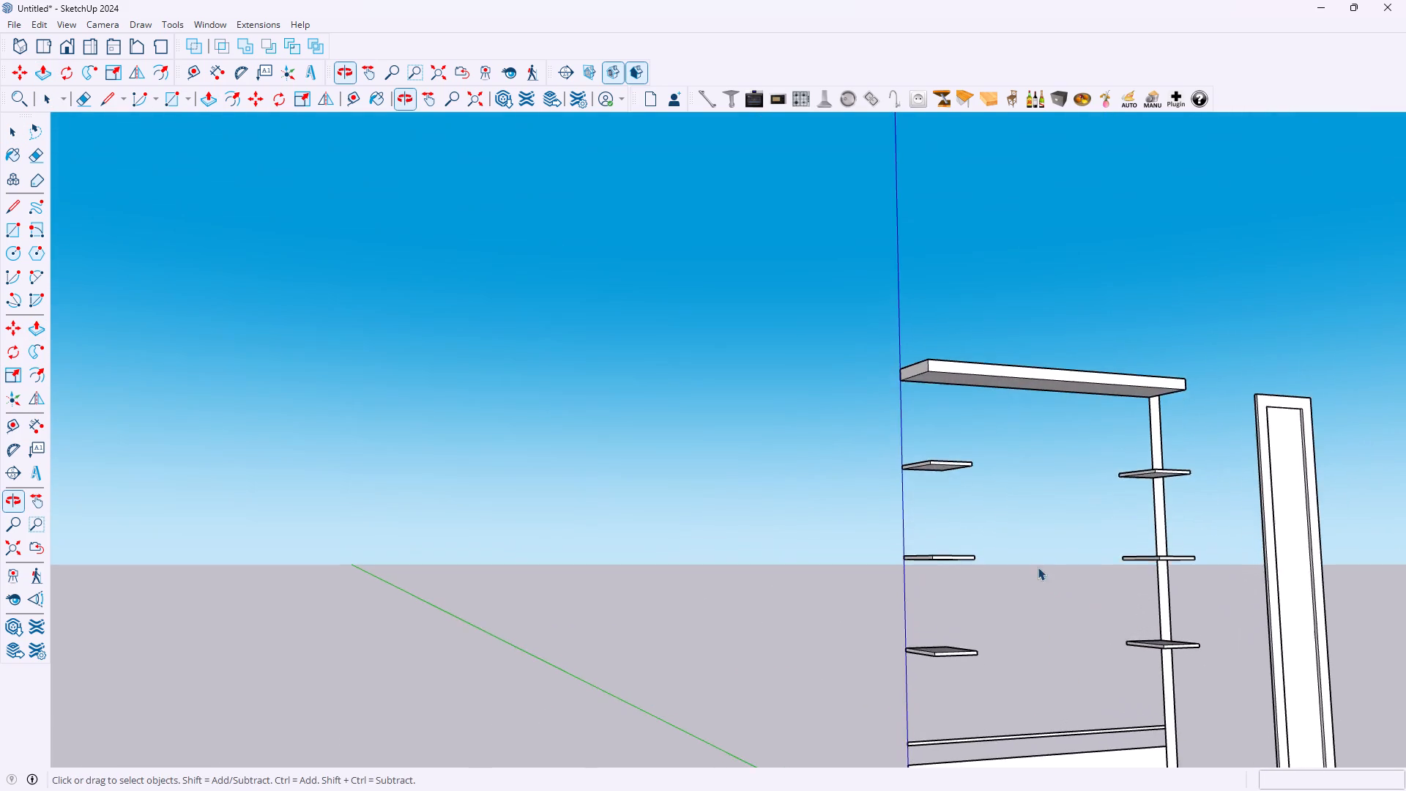
{"action": "scroll", "coordinate": [1039, 574], "scroll_direction": "down", "scroll_amount": 5}
{"action": "scroll", "coordinate": [1053, 683], "scroll_direction": "up", "scroll_amount": 7}
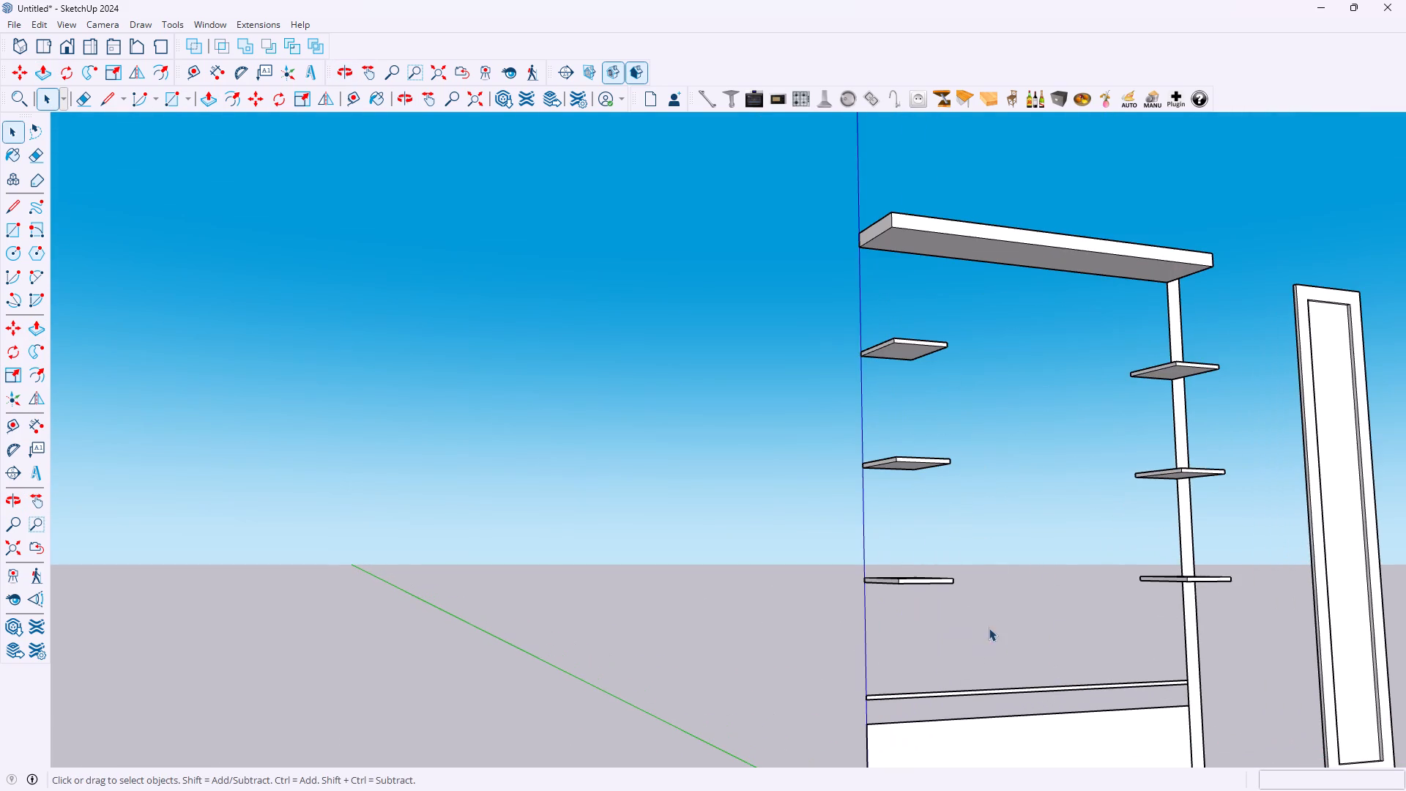
{"action": "scroll", "coordinate": [955, 535], "scroll_direction": "up", "scroll_amount": 1}
{"action": "middle_click_drag", "start_coordinate": [955, 535], "coordinate": [863, 642]}
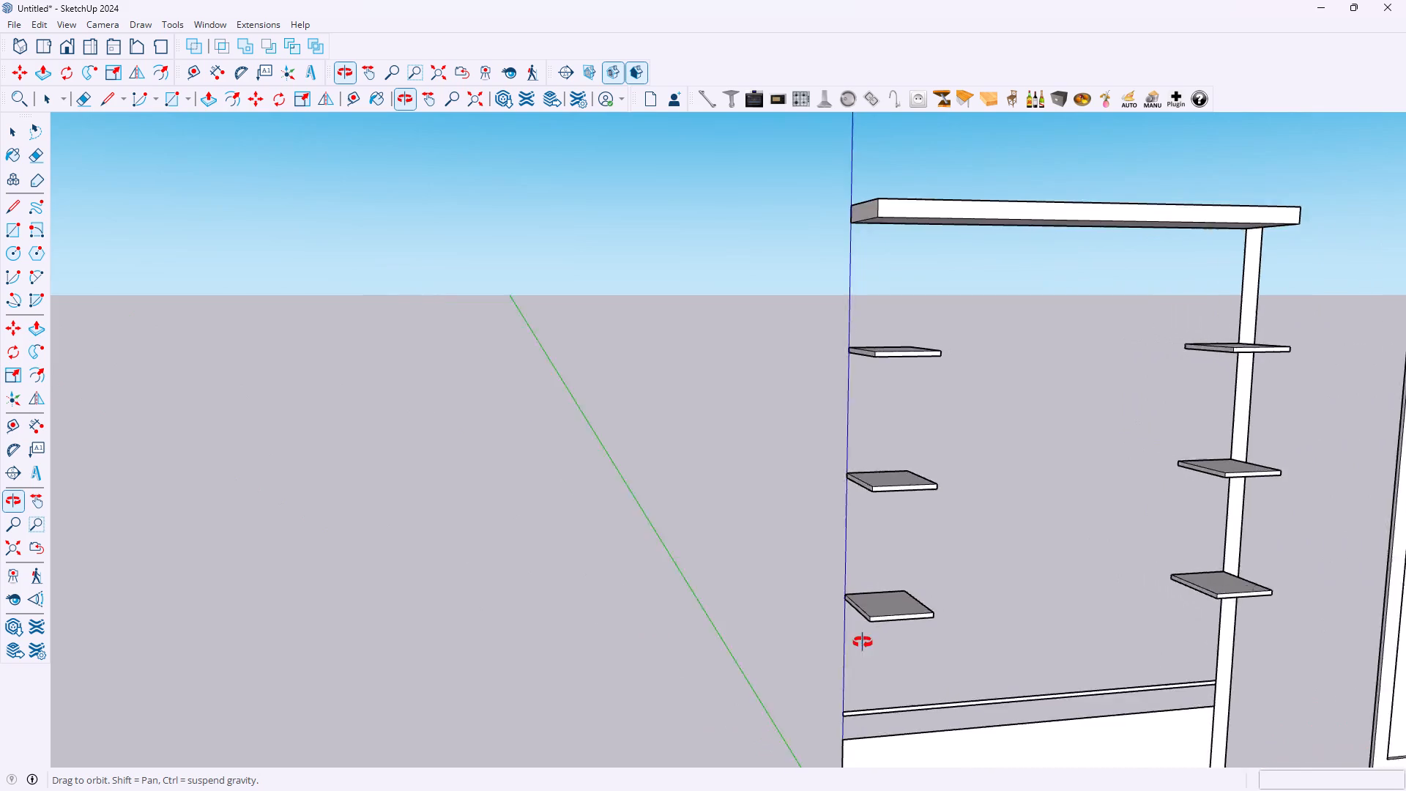
{"action": "middle_click_drag", "start_coordinate": [863, 642], "coordinate": [425, 642]}
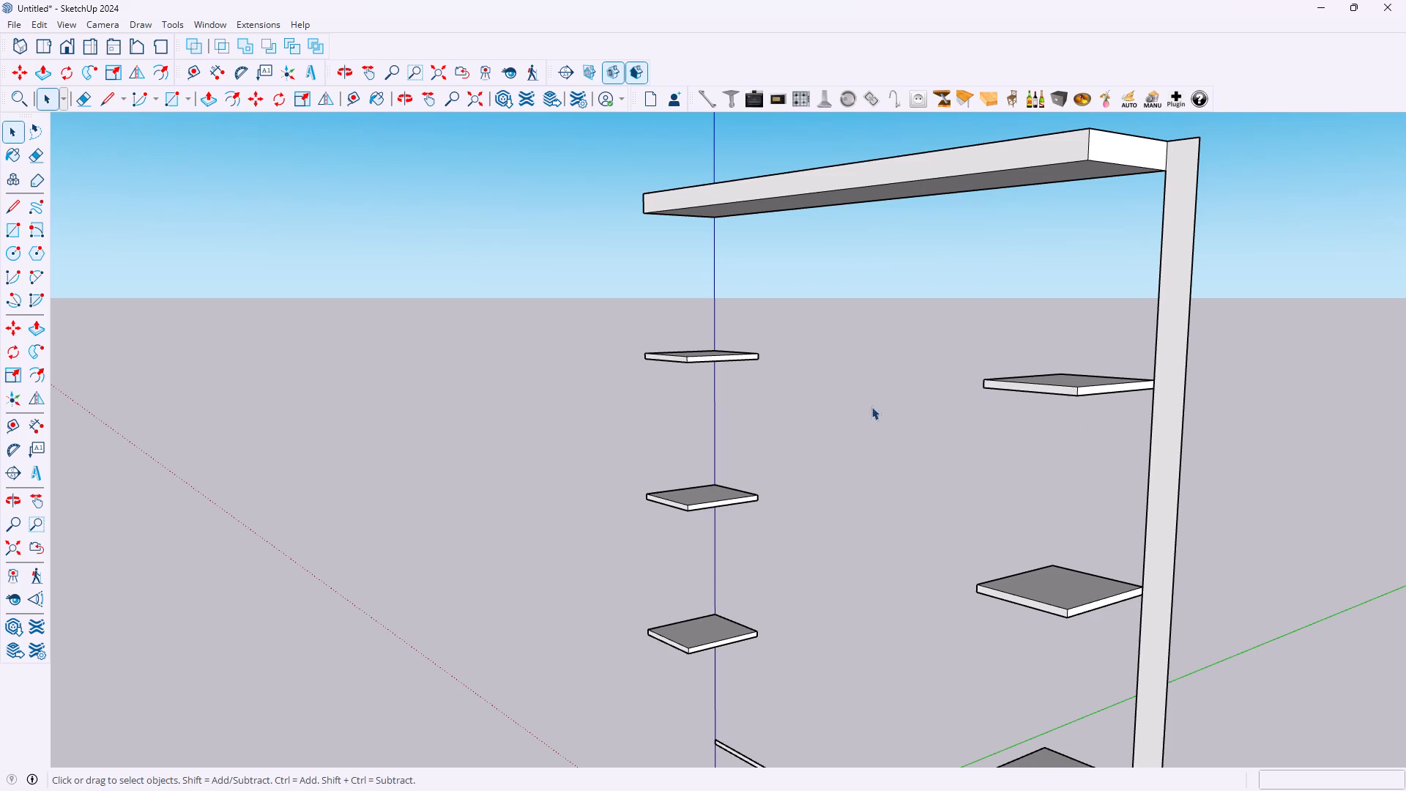
{"action": "scroll", "coordinate": [858, 412], "scroll_direction": "down", "scroll_amount": 1}
{"action": "middle_click_drag", "start_coordinate": [858, 412], "coordinate": [1254, 455]}
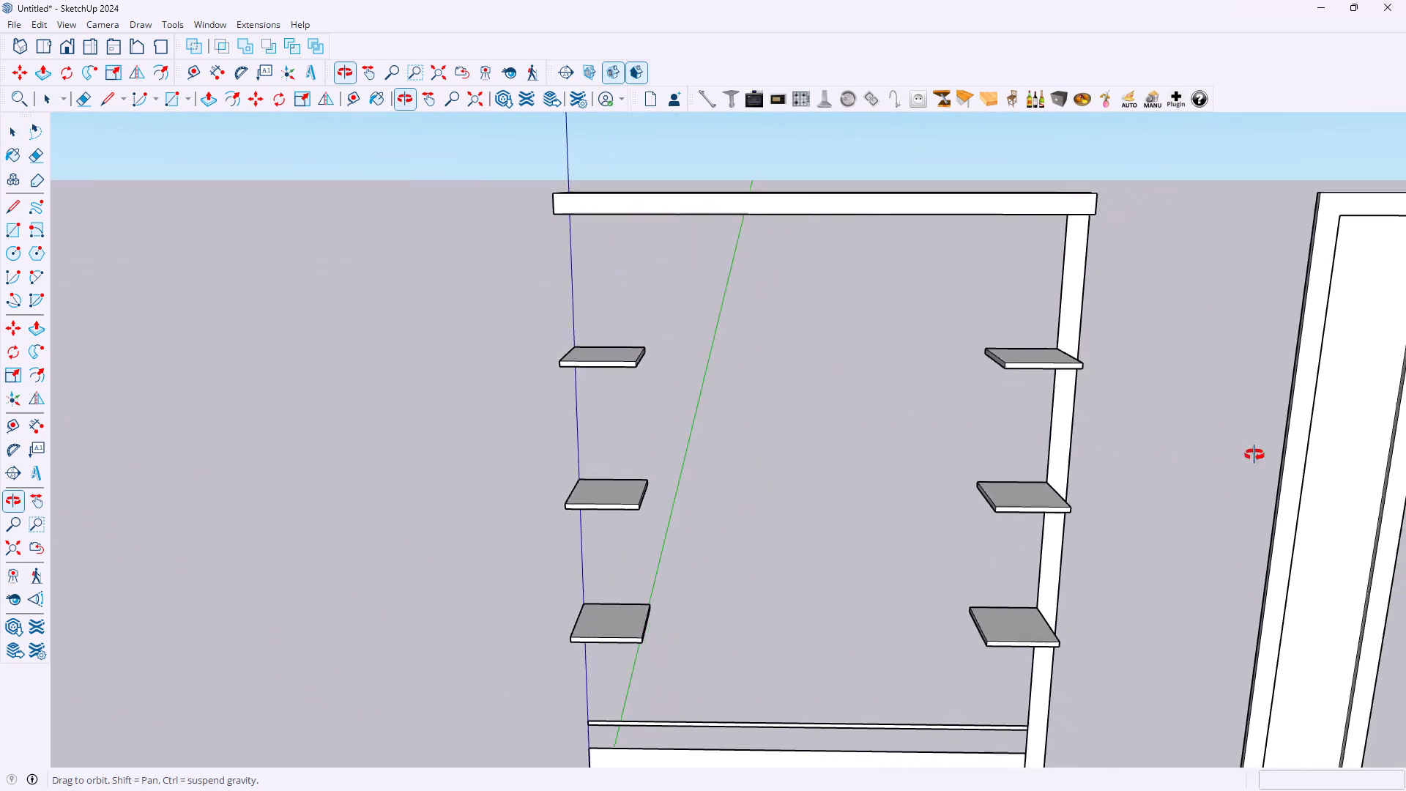
{"action": "middle_click_drag", "start_coordinate": [1254, 455], "coordinate": [384, 426]}
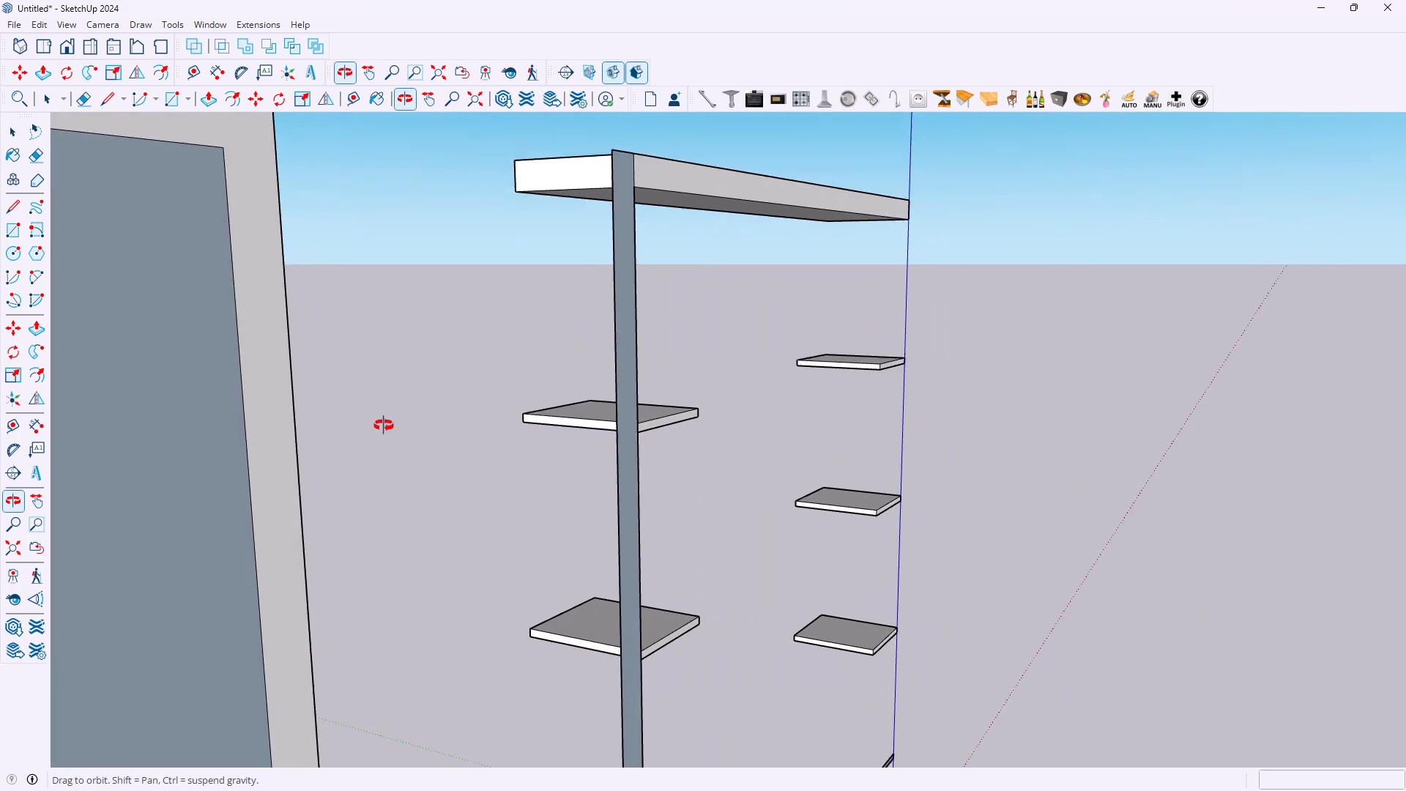
{"action": "middle_click_drag", "start_coordinate": [384, 426], "coordinate": [212, 448]}
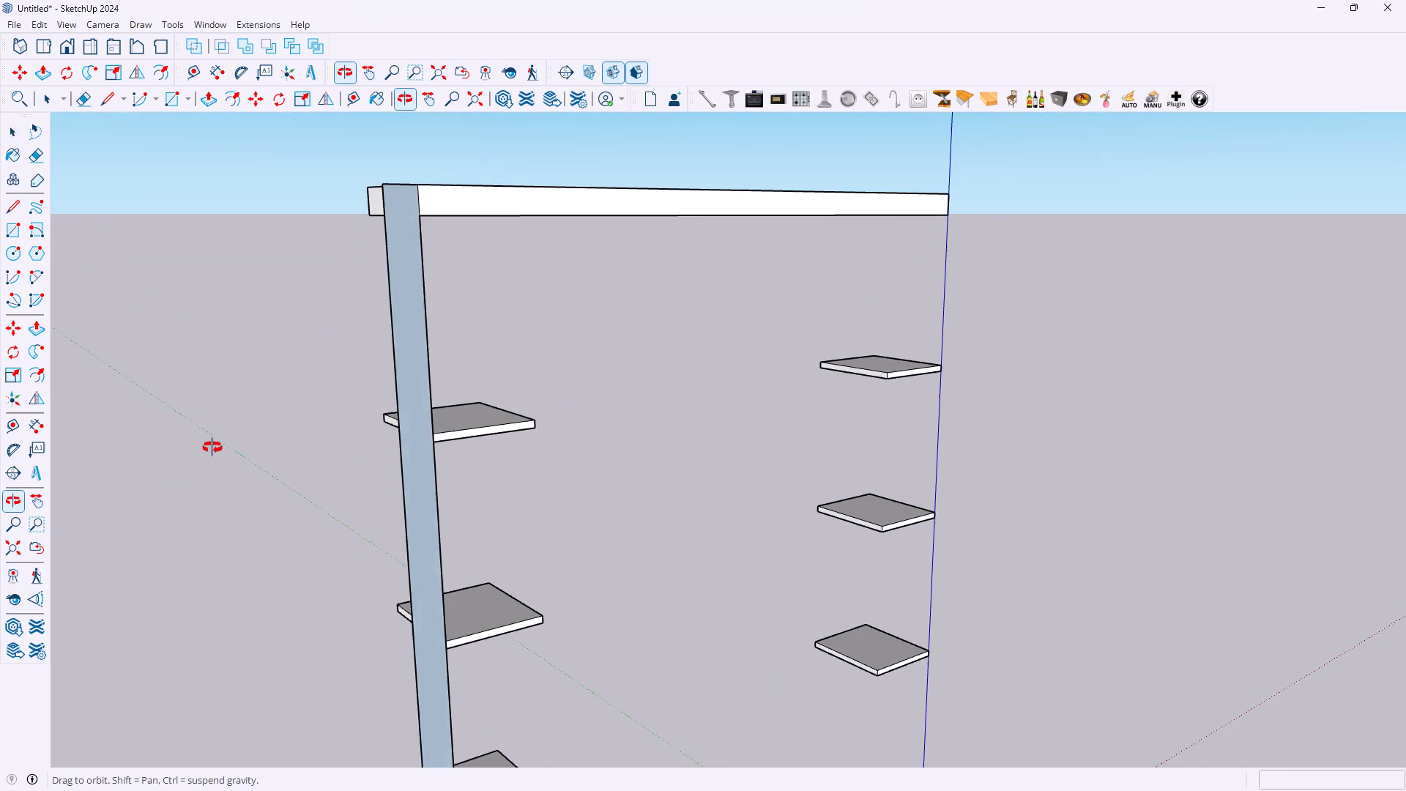
{"action": "middle_click_drag", "start_coordinate": [212, 448], "coordinate": [852, 439]}
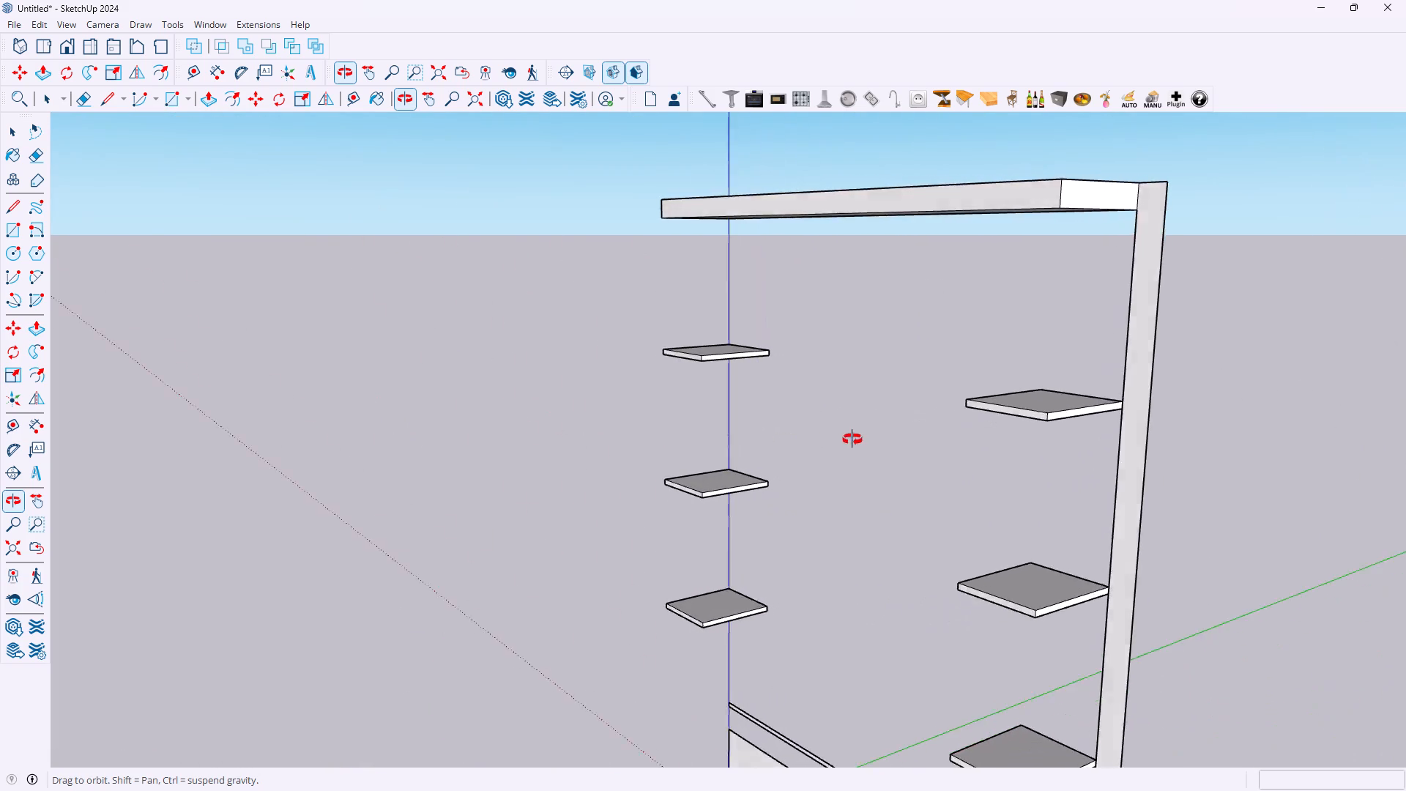
{"action": "middle_click_drag", "start_coordinate": [852, 439], "coordinate": [1129, 439]}
{"action": "scroll", "coordinate": [986, 418], "scroll_direction": "down", "scroll_amount": 4}
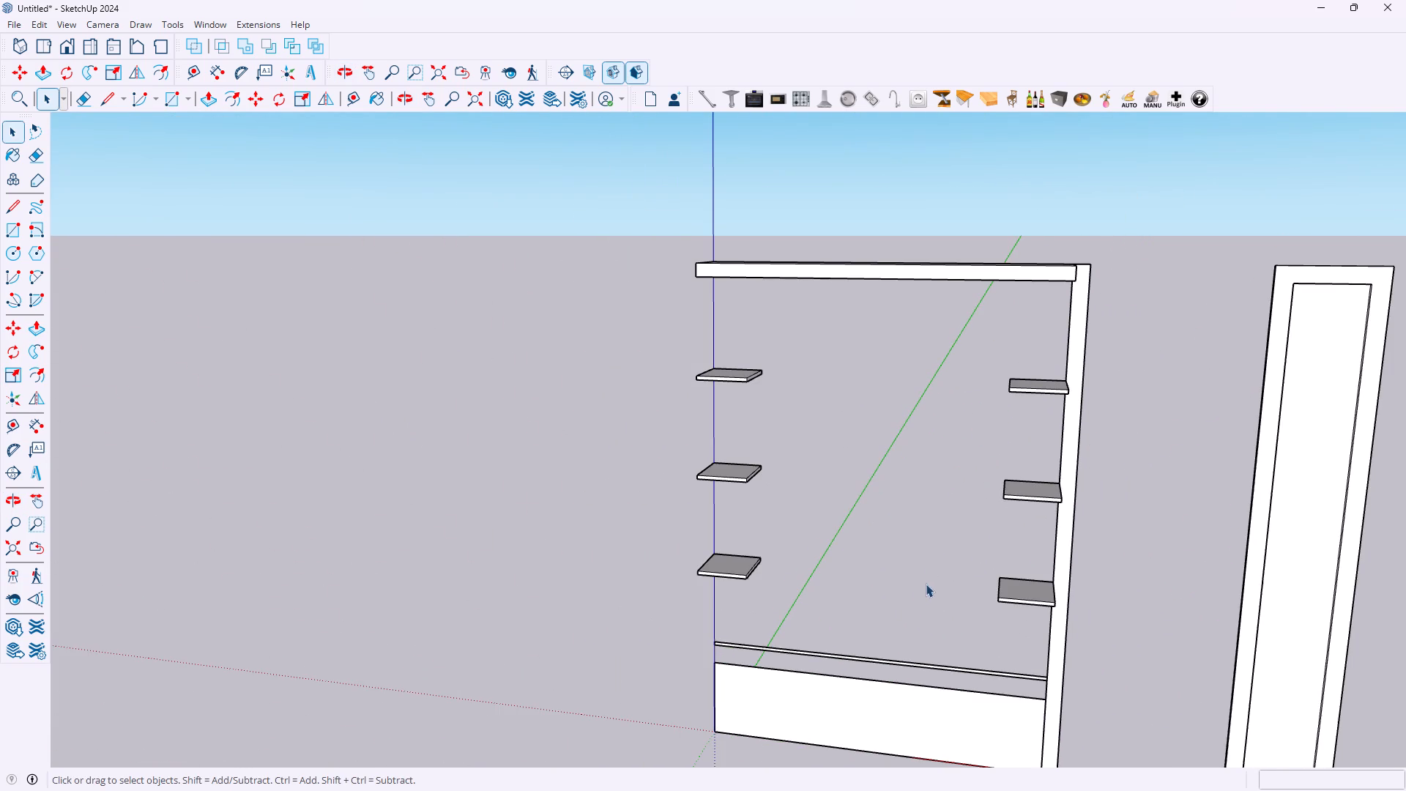
{"action": "scroll", "coordinate": [833, 558], "scroll_direction": "down", "scroll_amount": 3}
{"action": "middle_click_drag", "start_coordinate": [830, 617], "coordinate": [901, 506]}
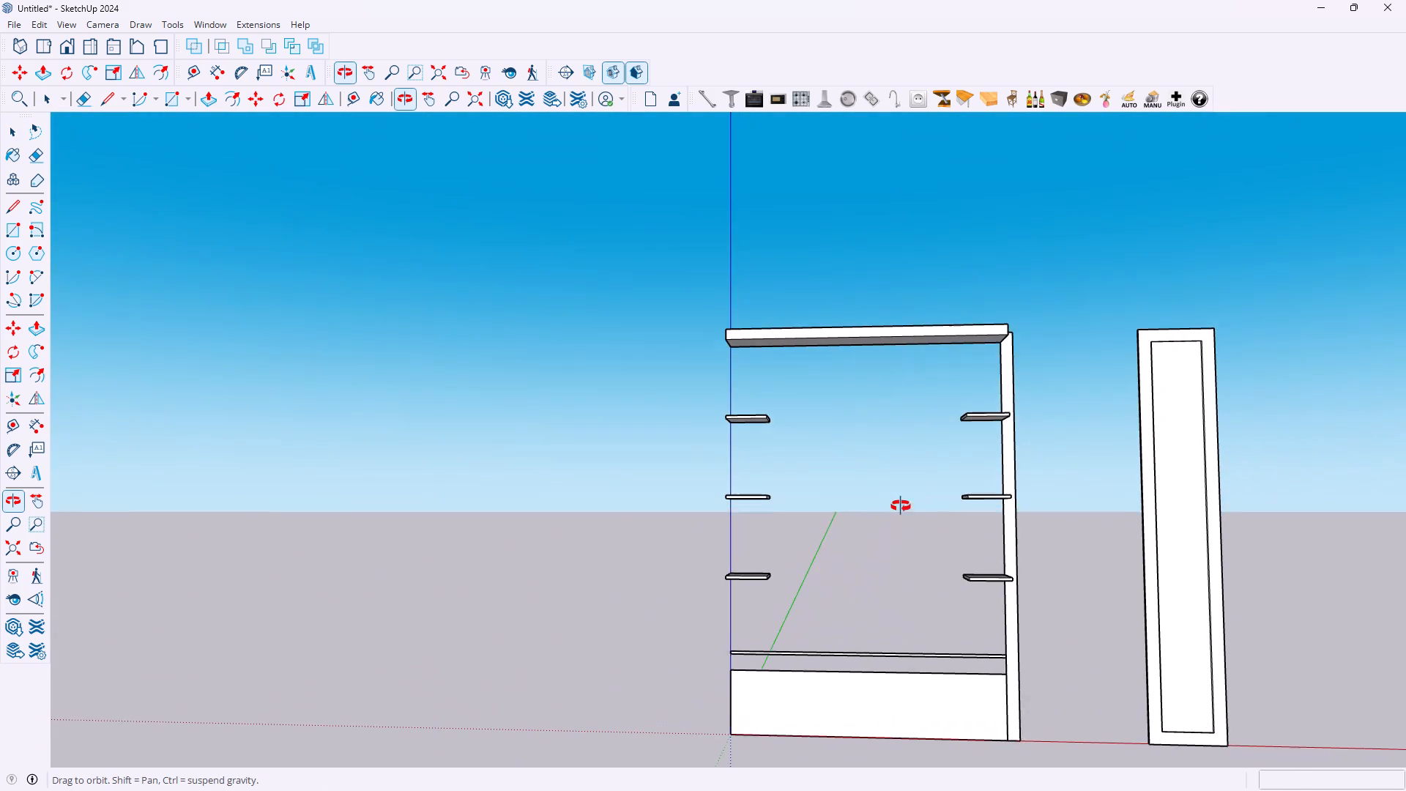
{"action": "middle_click_drag", "start_coordinate": [901, 506], "coordinate": [901, 503]}
Open the base group and extrude the front face of the thin strip above the large base panel by 320 mm.
{"action": "scroll", "coordinate": [857, 650], "scroll_direction": "up", "scroll_amount": 7}
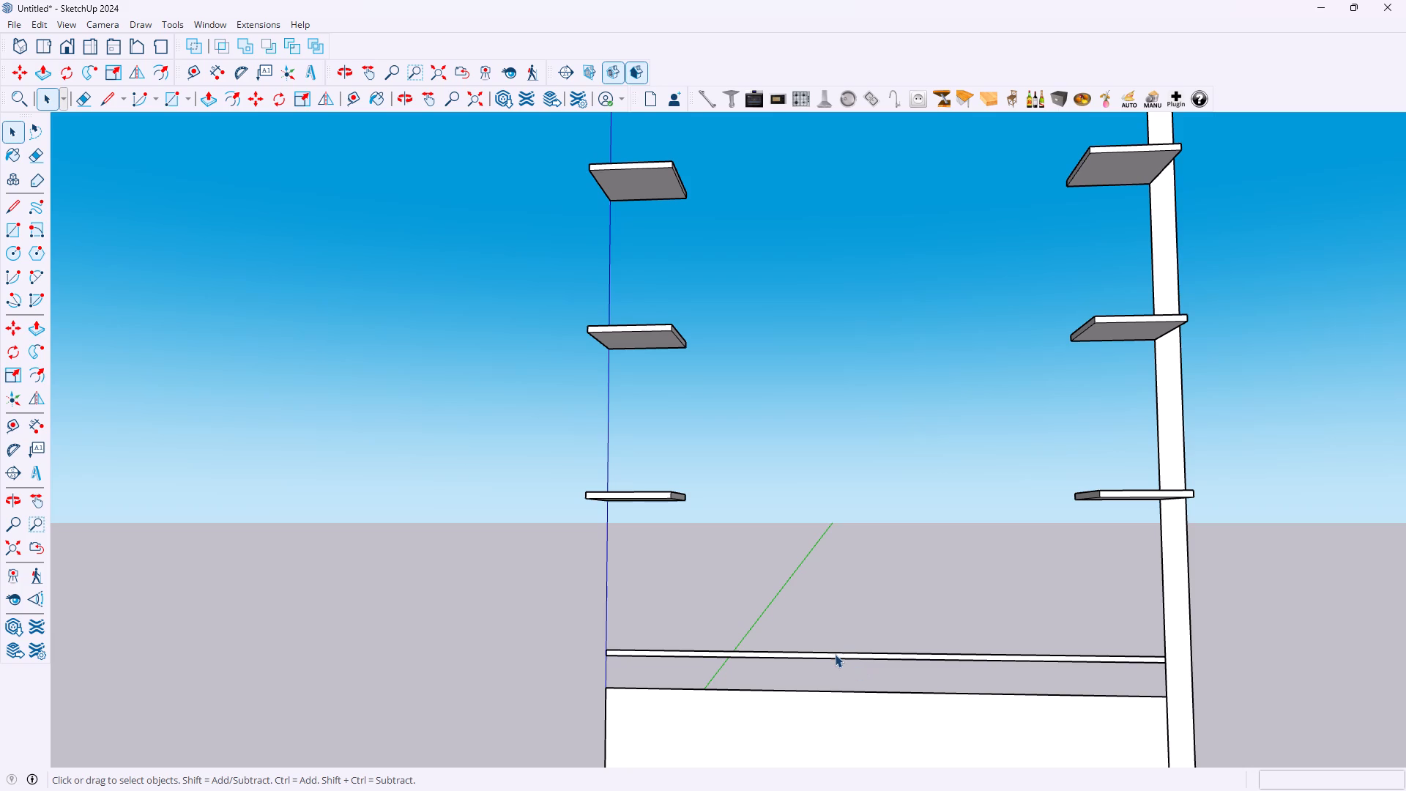
{"action": "left_click", "coordinate": [835, 654]}
{"action": "double_click", "coordinate": [836, 654]}
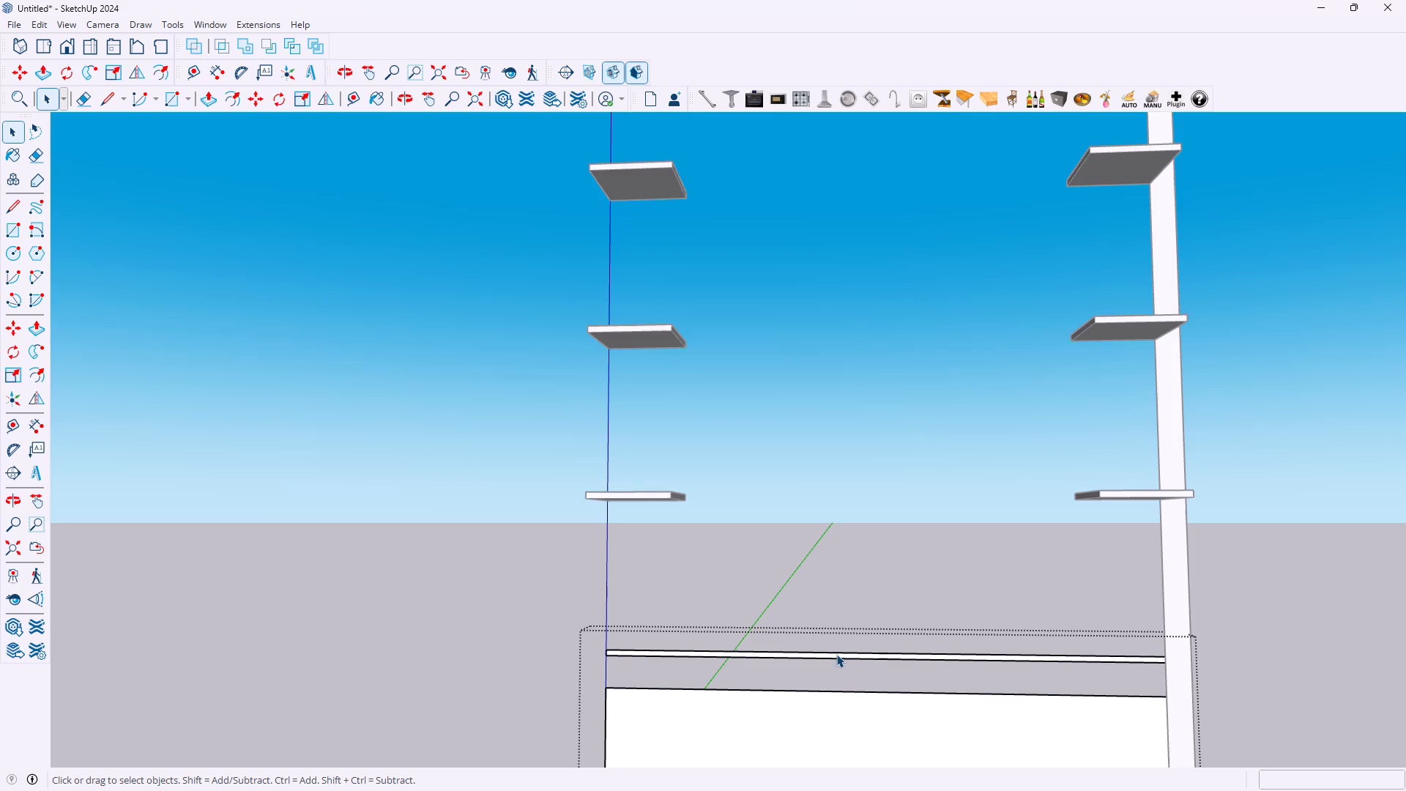
{"action": "left_click", "coordinate": [836, 654]}
{"action": "key", "text": "p"}
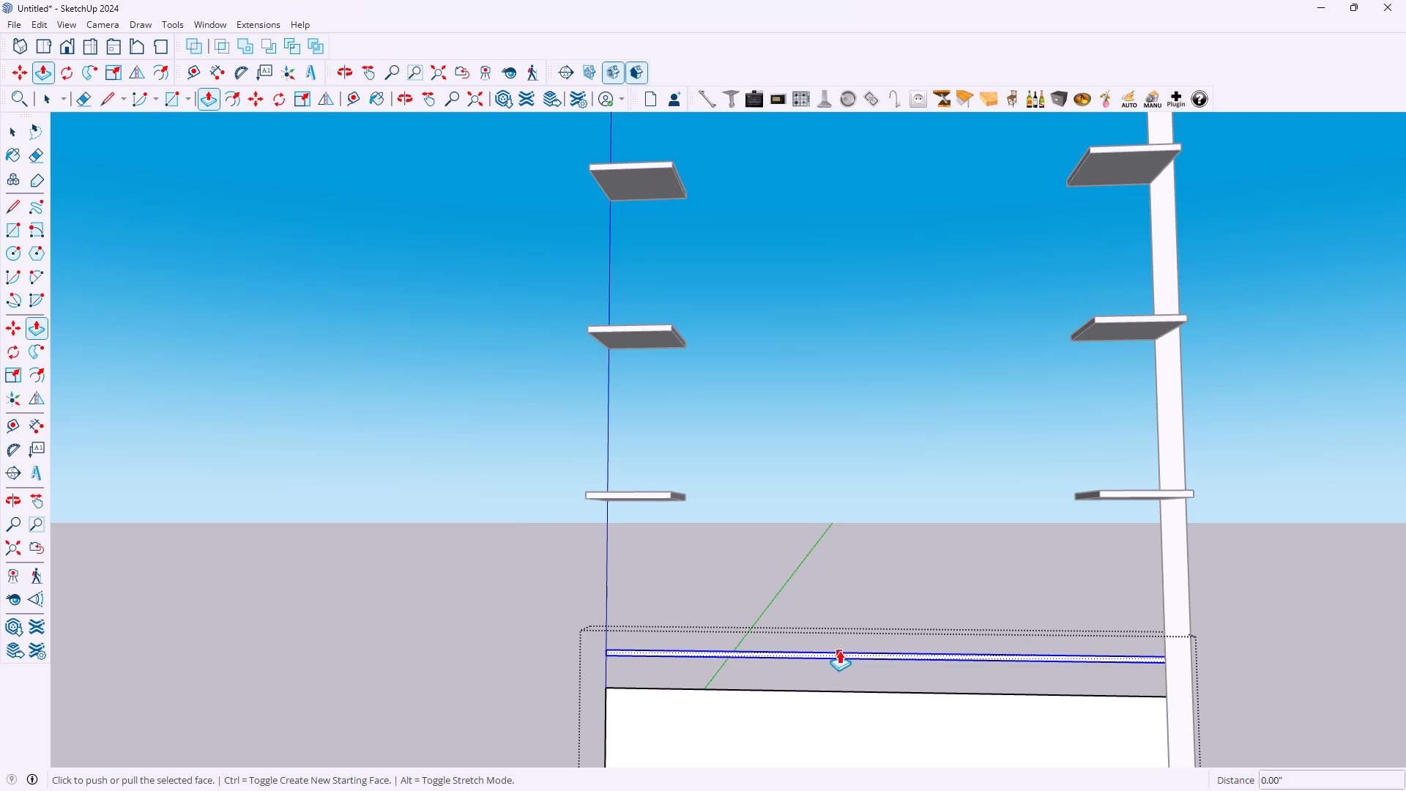
{"action": "scroll", "coordinate": [839, 650], "scroll_direction": "up", "scroll_amount": 4}
{"action": "left_click", "coordinate": [839, 653]}
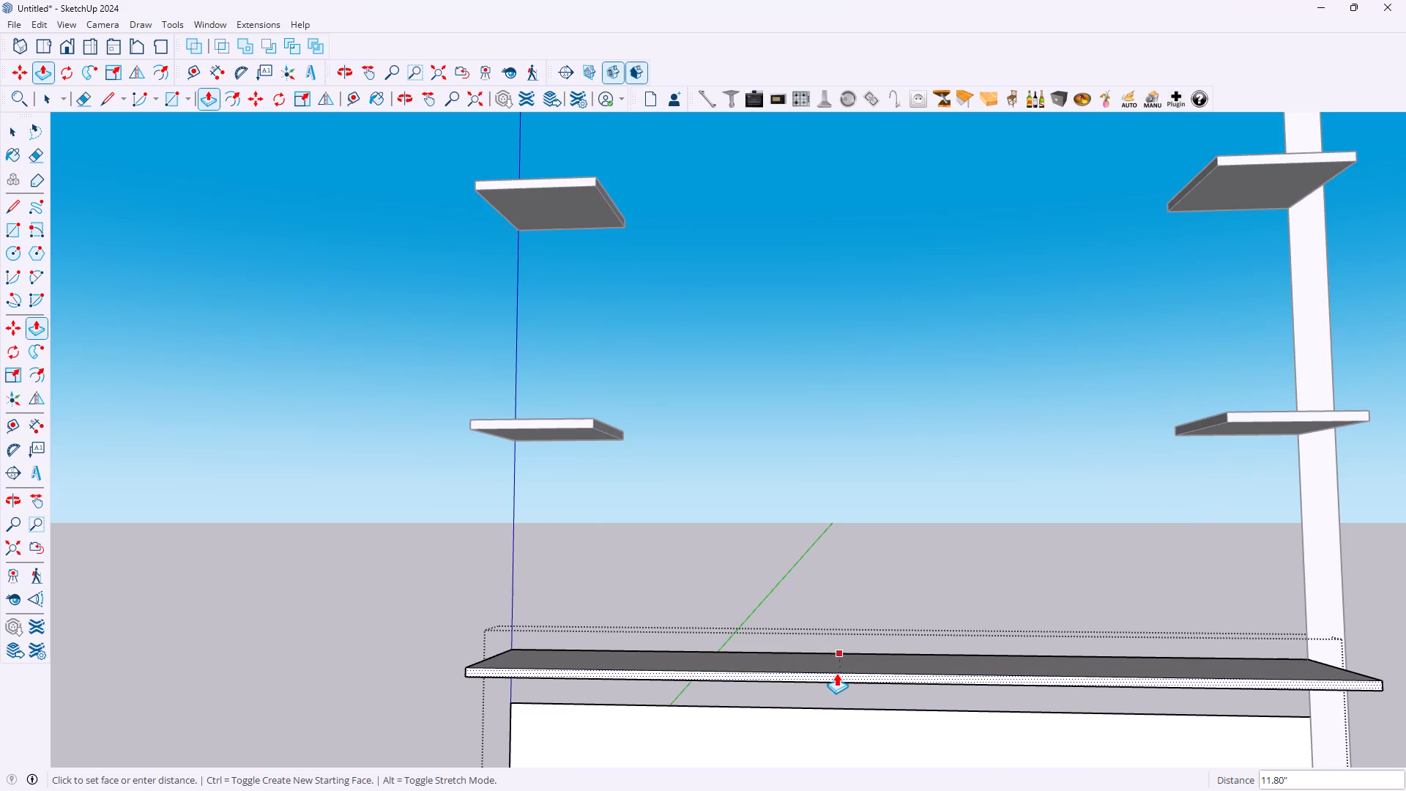
{"action": "type", "text": "320mm"}
{"action": "key", "text": "Return"}
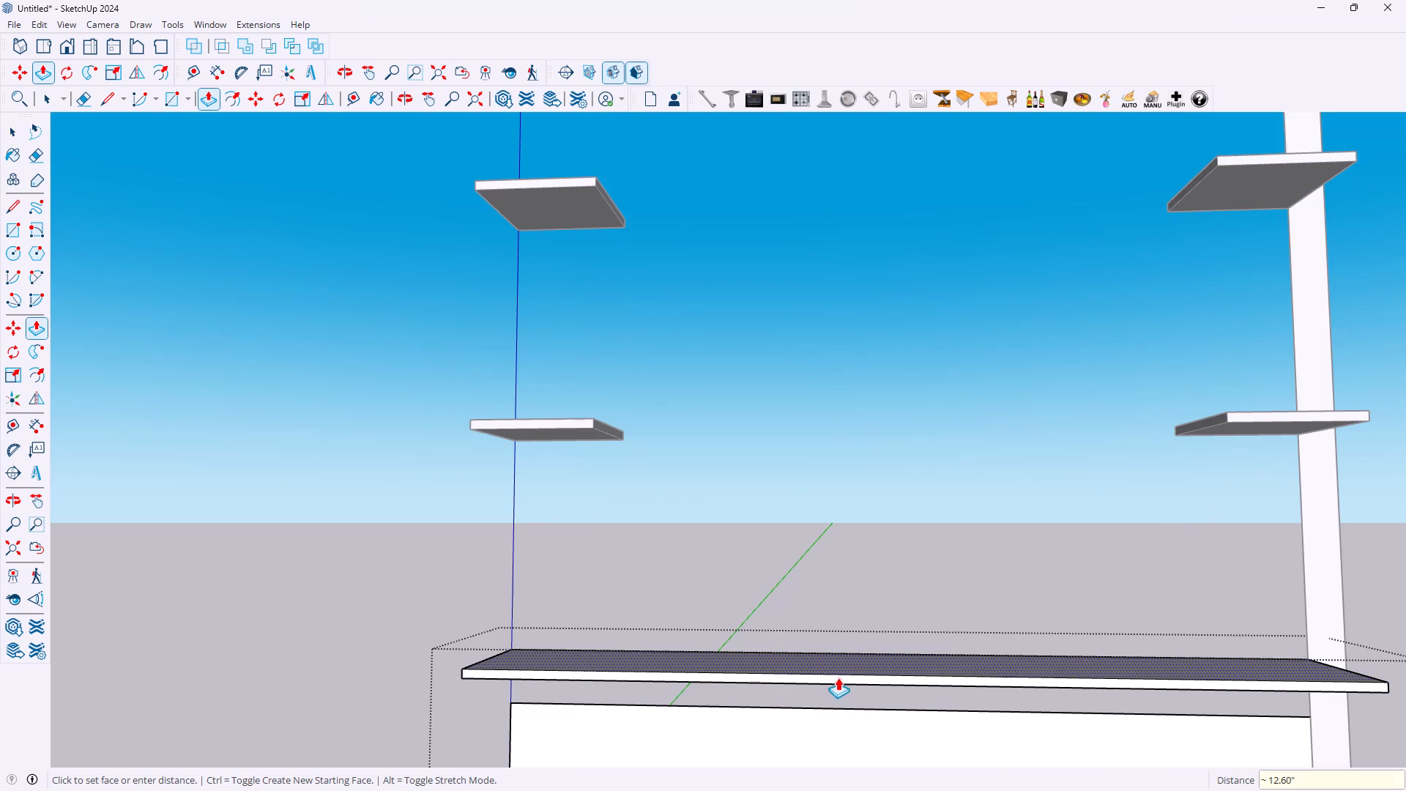
{"action": "key", "text": "space"}
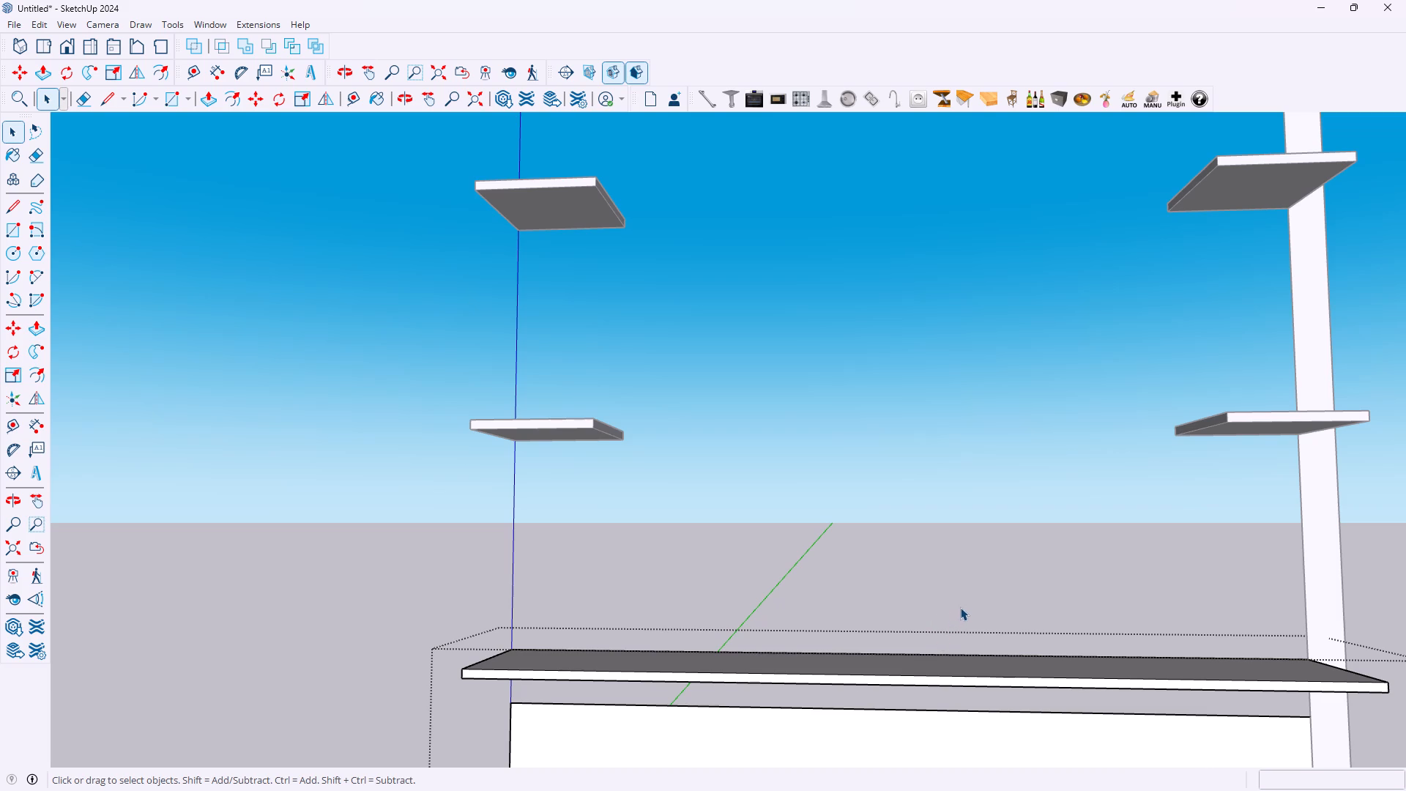
Extrude the front face of the large base panel below the thin top by 520 mm.
{"action": "scroll", "coordinate": [964, 606], "scroll_direction": "down", "scroll_amount": 7}
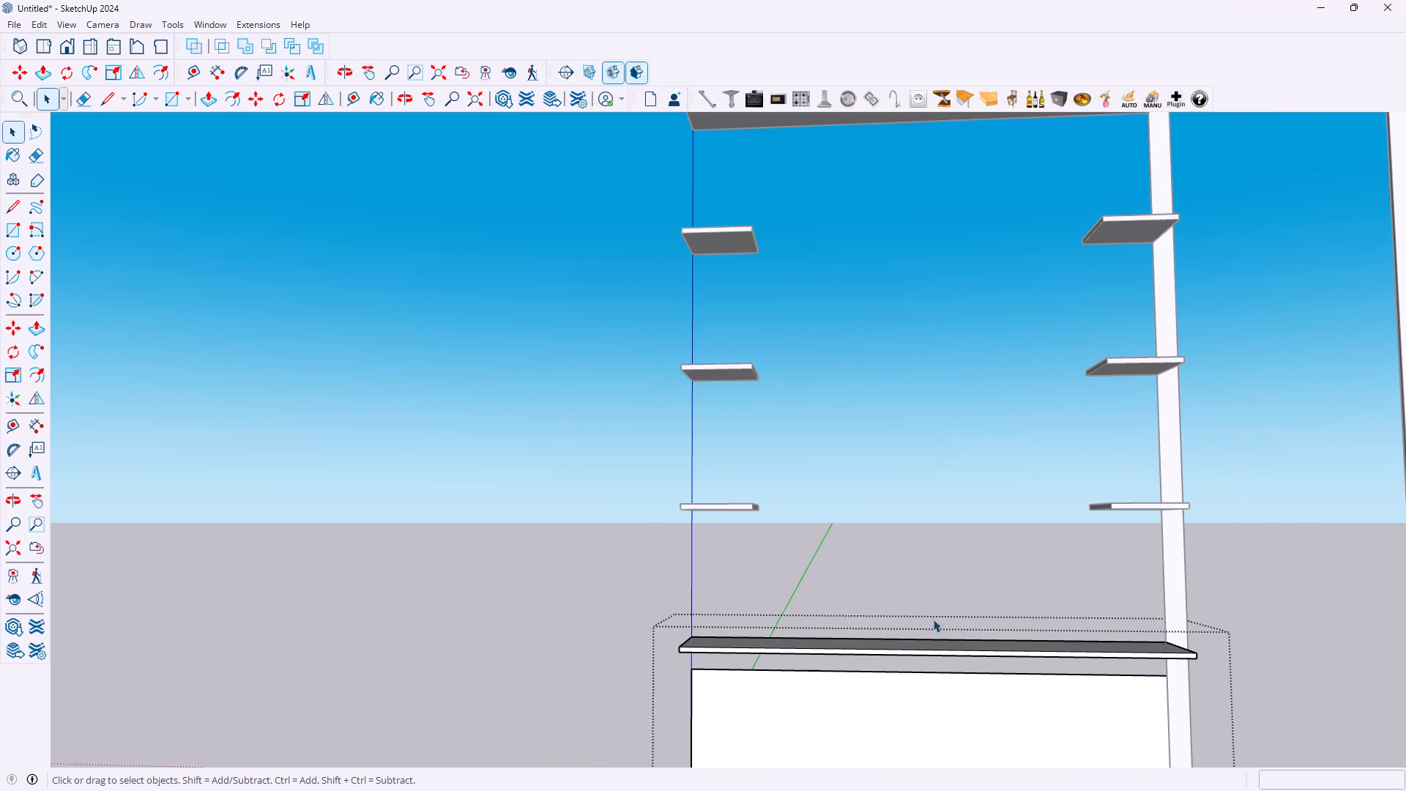
{"action": "scroll", "coordinate": [907, 580], "scroll_direction": "down", "scroll_amount": 5}
{"action": "scroll", "coordinate": [941, 674], "scroll_direction": "up", "scroll_amount": 4}
{"action": "left_click", "coordinate": [880, 689]}
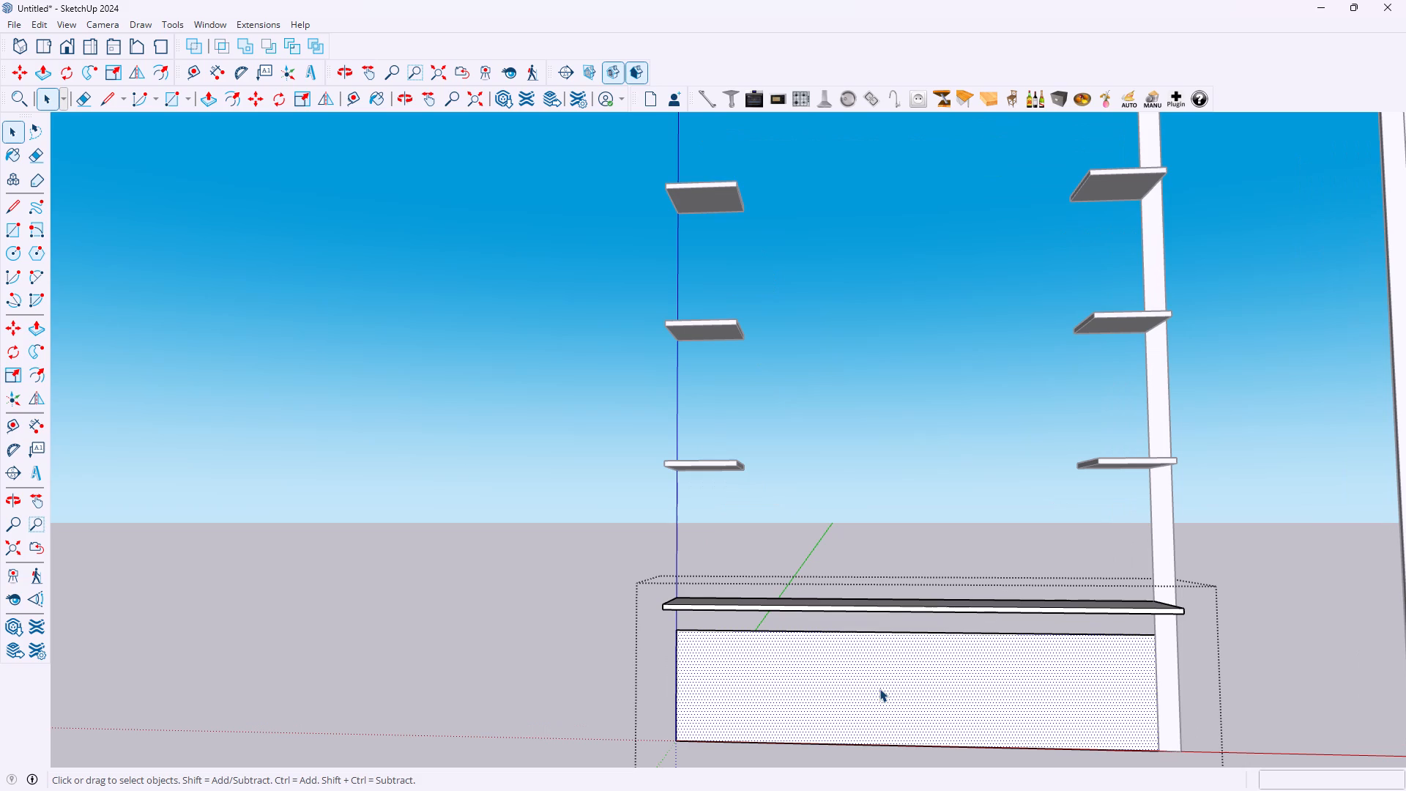
{"action": "double_click", "coordinate": [879, 688]}
{"action": "key", "text": "p"}
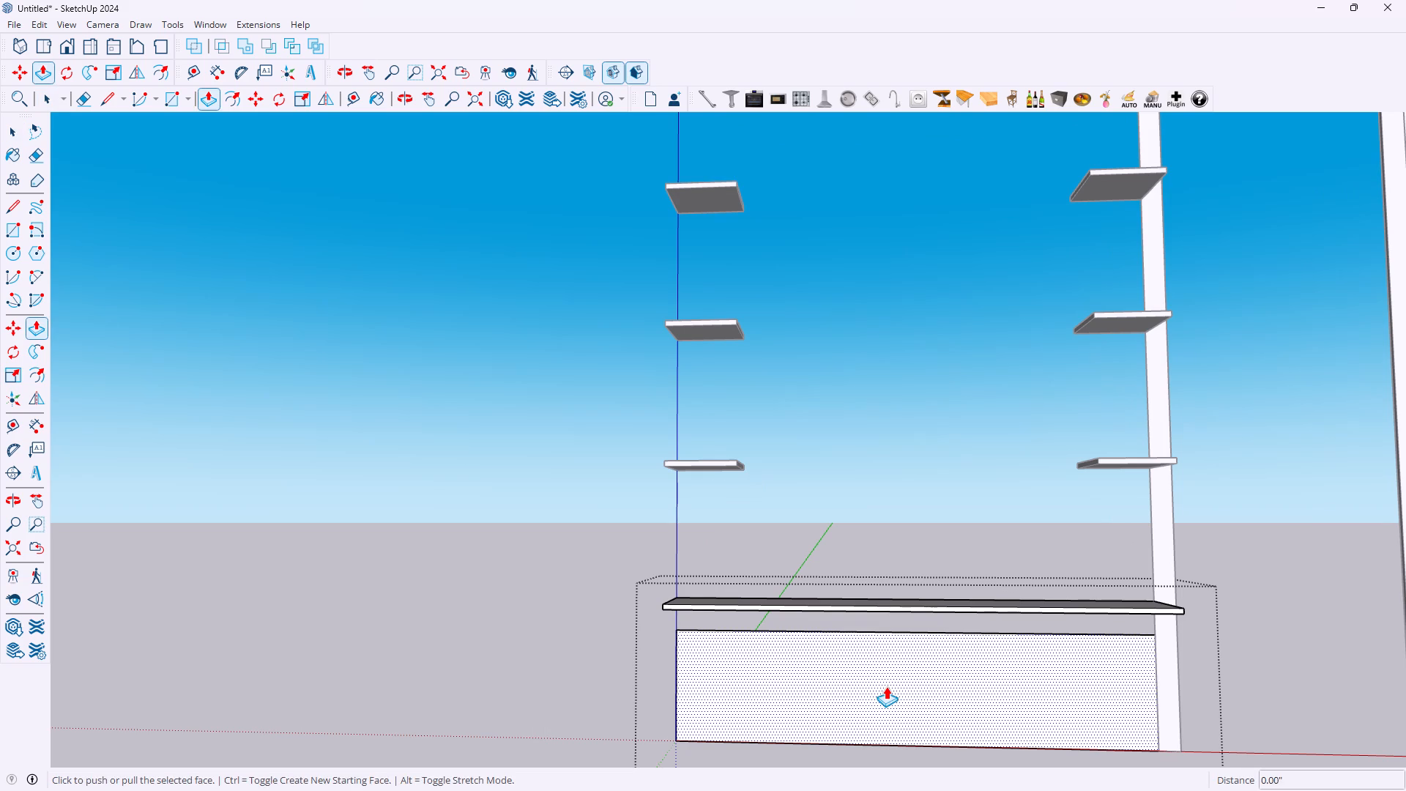
{"action": "left_click", "coordinate": [886, 685]}
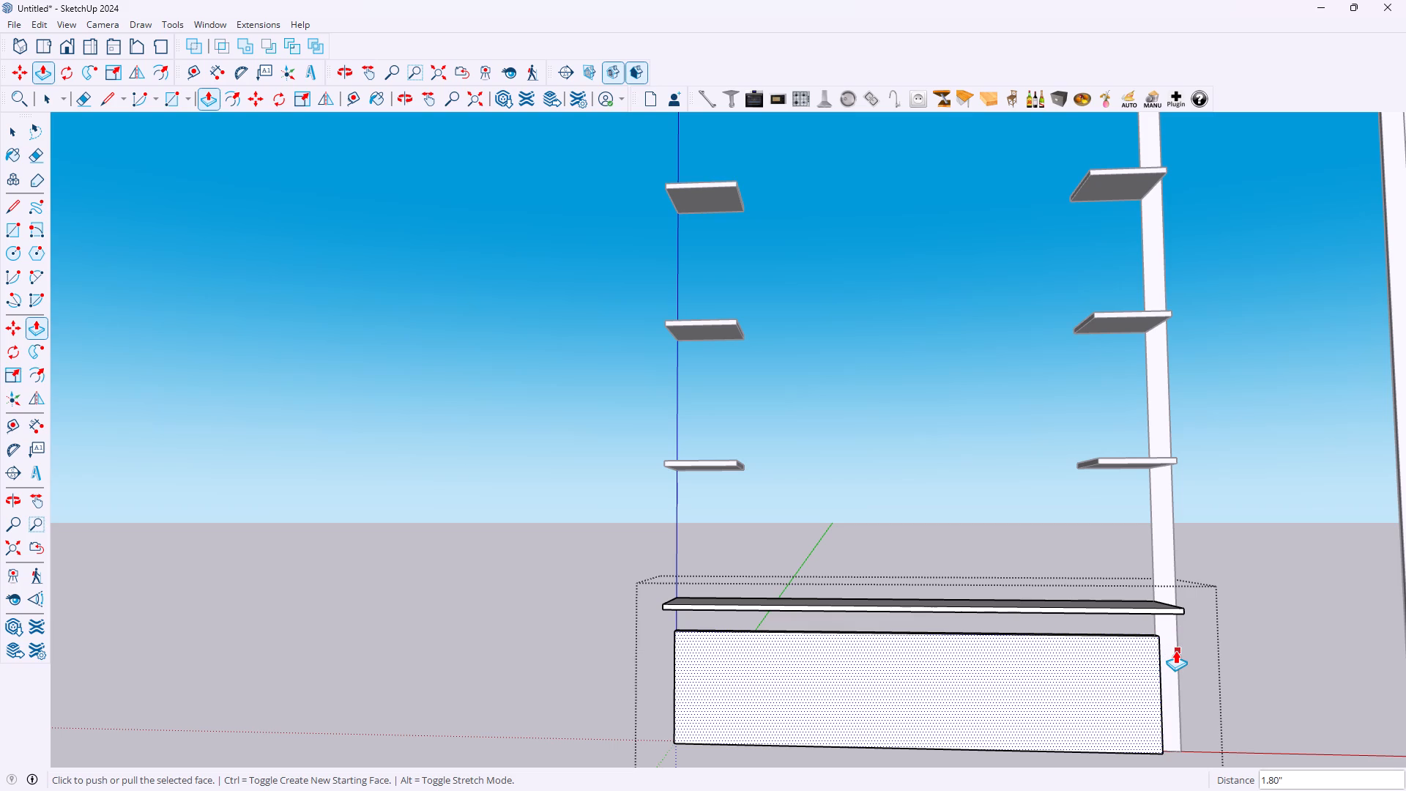
{"action": "type", "text": "520"}
{"action": "type", "text": "mm"}
{"action": "key", "text": "Return"}
Examine the extruded base and its top from the side and front, and close the base group.
{"action": "middle_click_drag", "start_coordinate": [809, 510], "coordinate": [833, 511]}
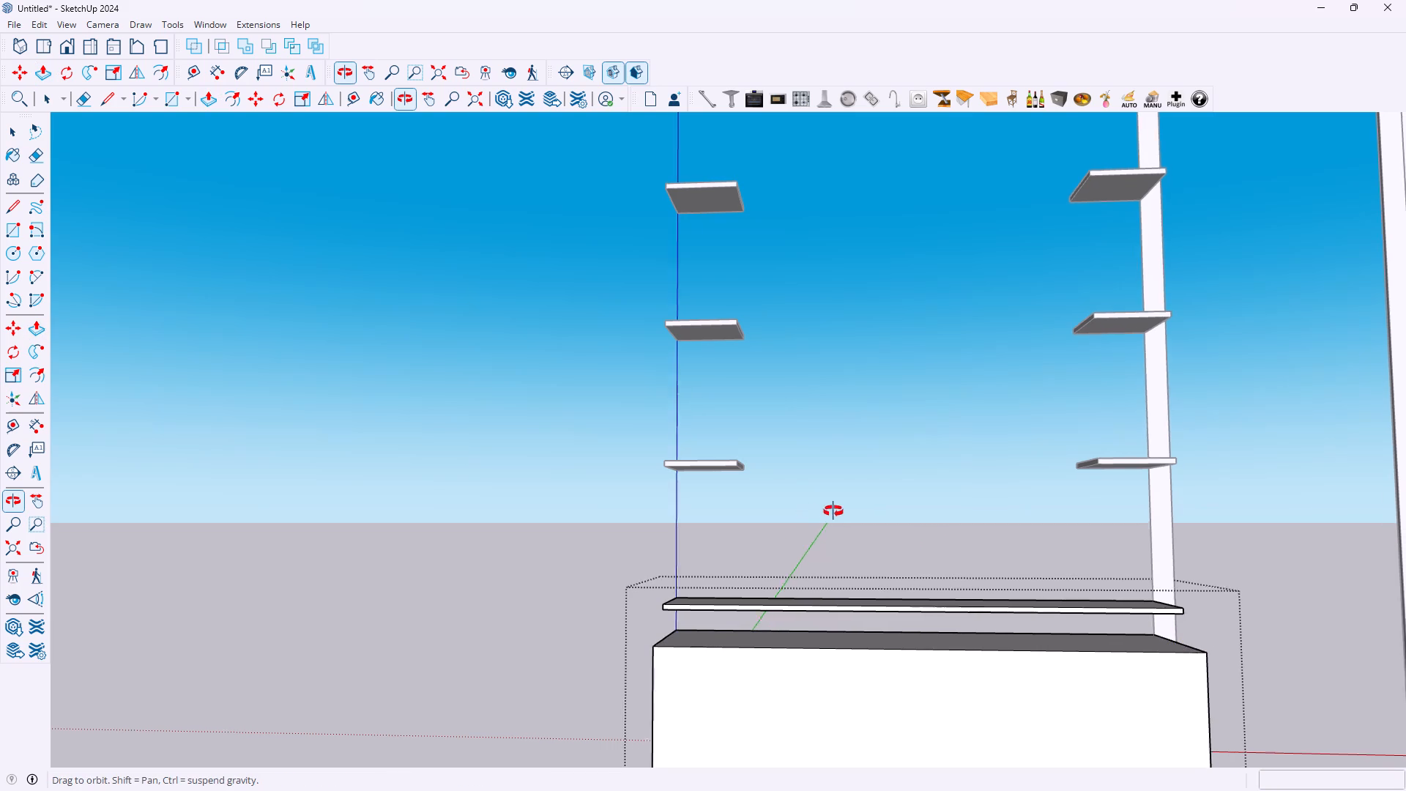
{"action": "middle_click_drag", "start_coordinate": [833, 511], "coordinate": [1387, 562]}
{"action": "middle_click_drag", "start_coordinate": [832, 589], "coordinate": [907, 599]}
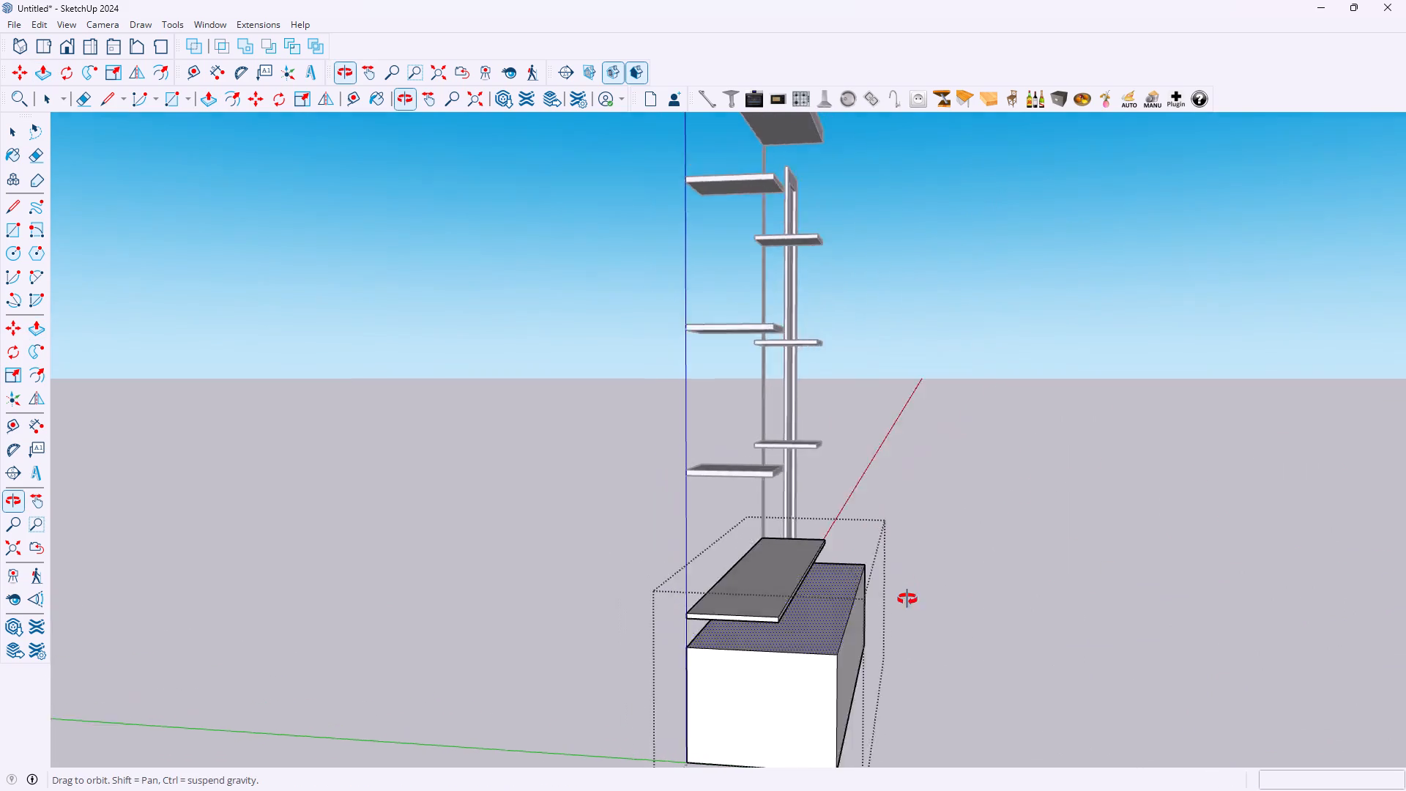
{"action": "middle_click_drag", "start_coordinate": [907, 599], "coordinate": [727, 528]}
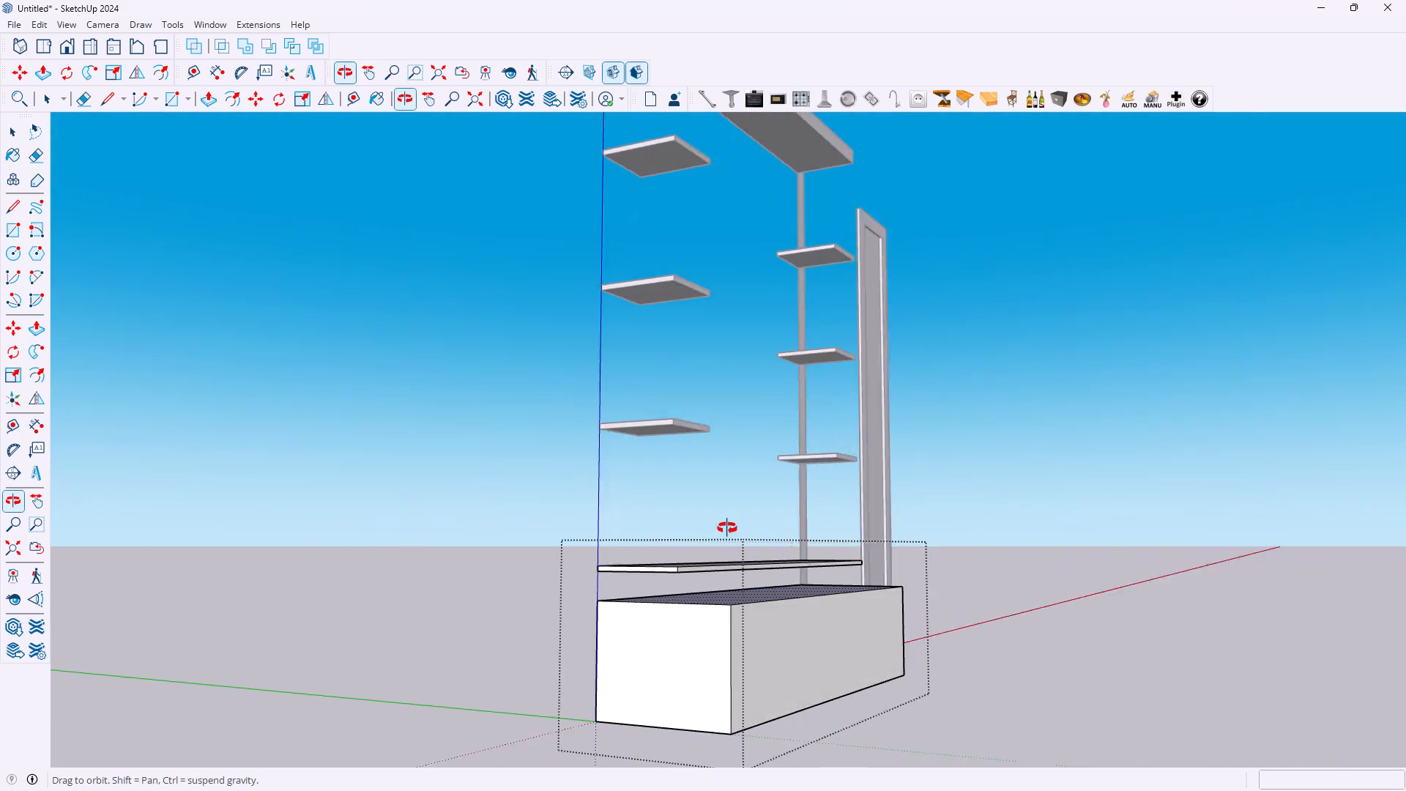
{"action": "middle_click_drag", "start_coordinate": [727, 528], "coordinate": [329, 530]}
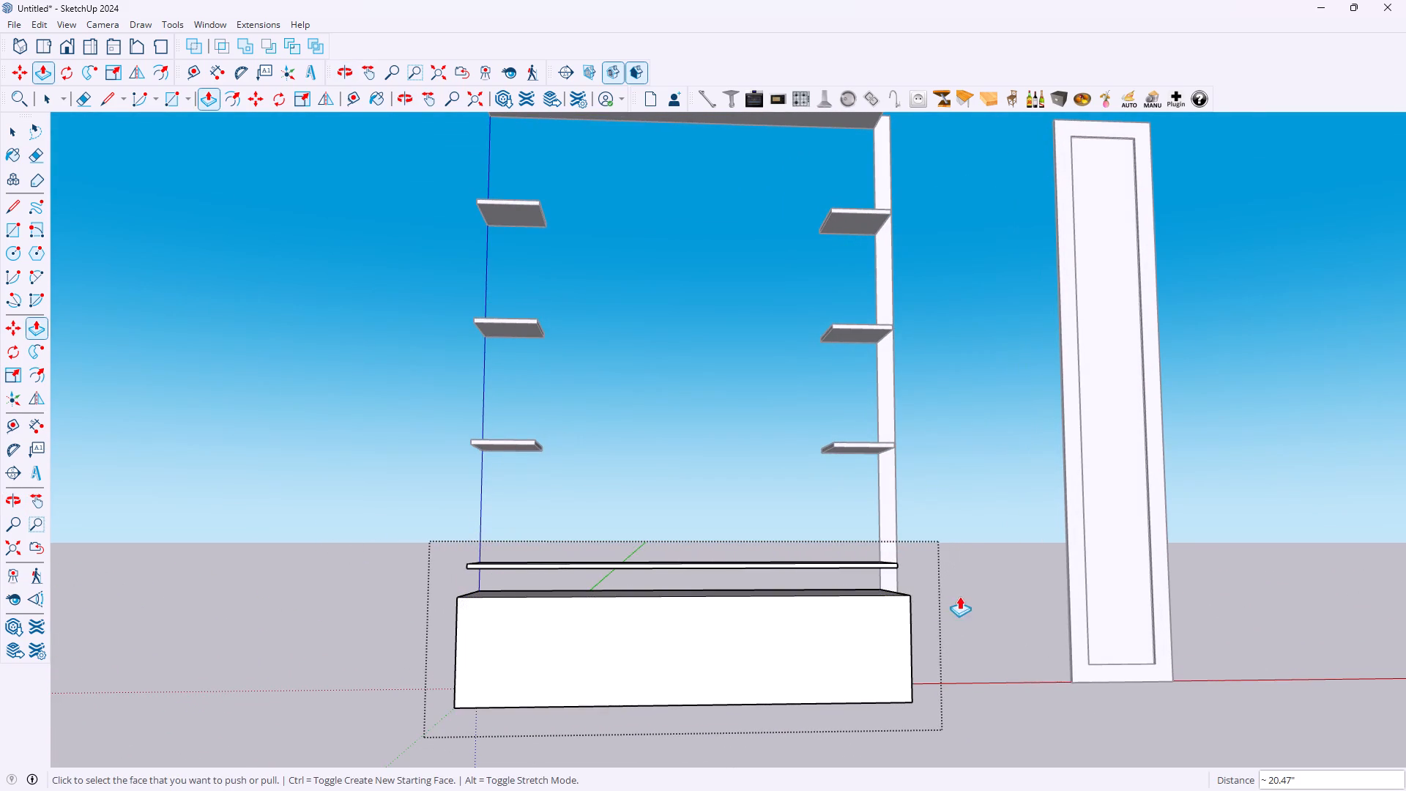
{"action": "middle_click_drag", "start_coordinate": [959, 596], "coordinate": [904, 627]}
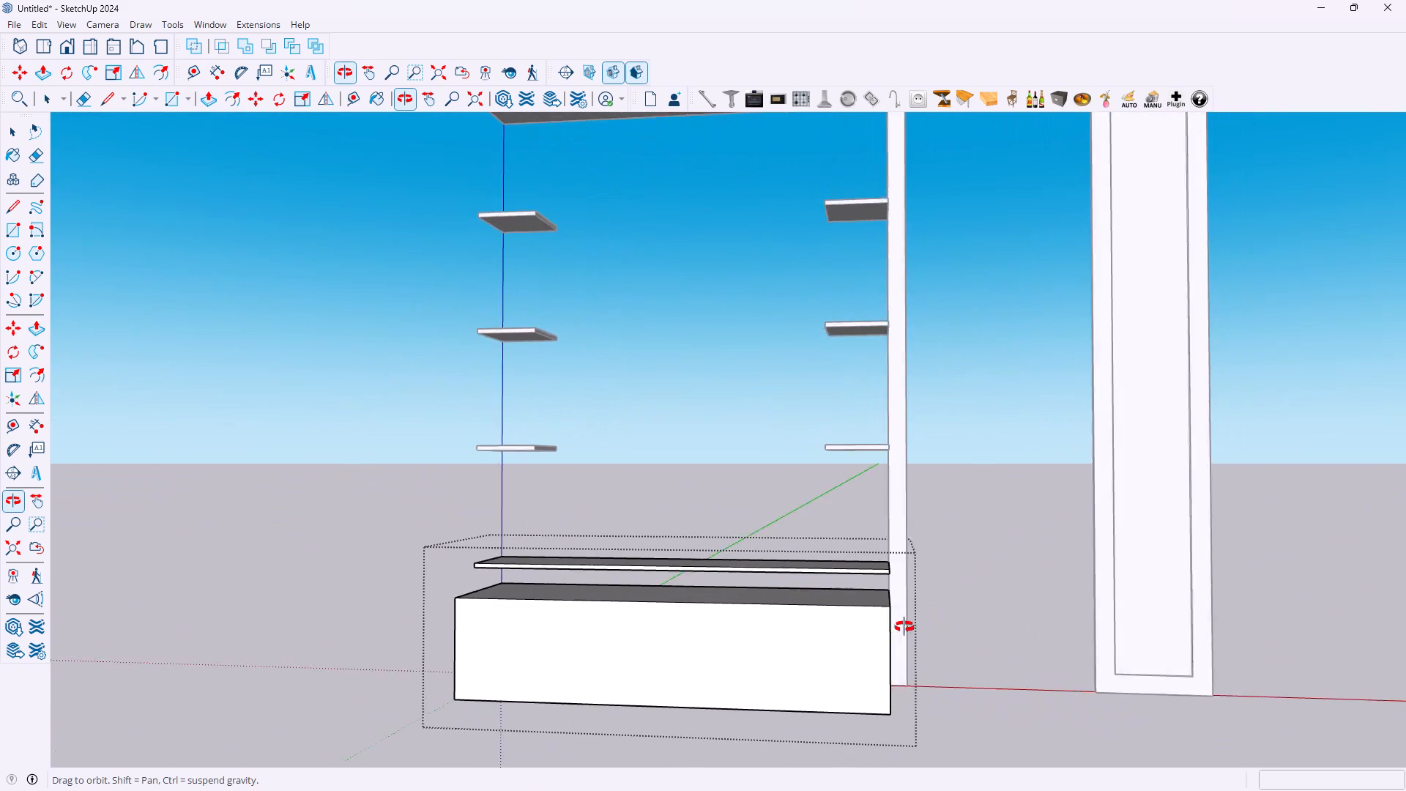
{"action": "middle_click_drag", "start_coordinate": [904, 627], "coordinate": [789, 625]}
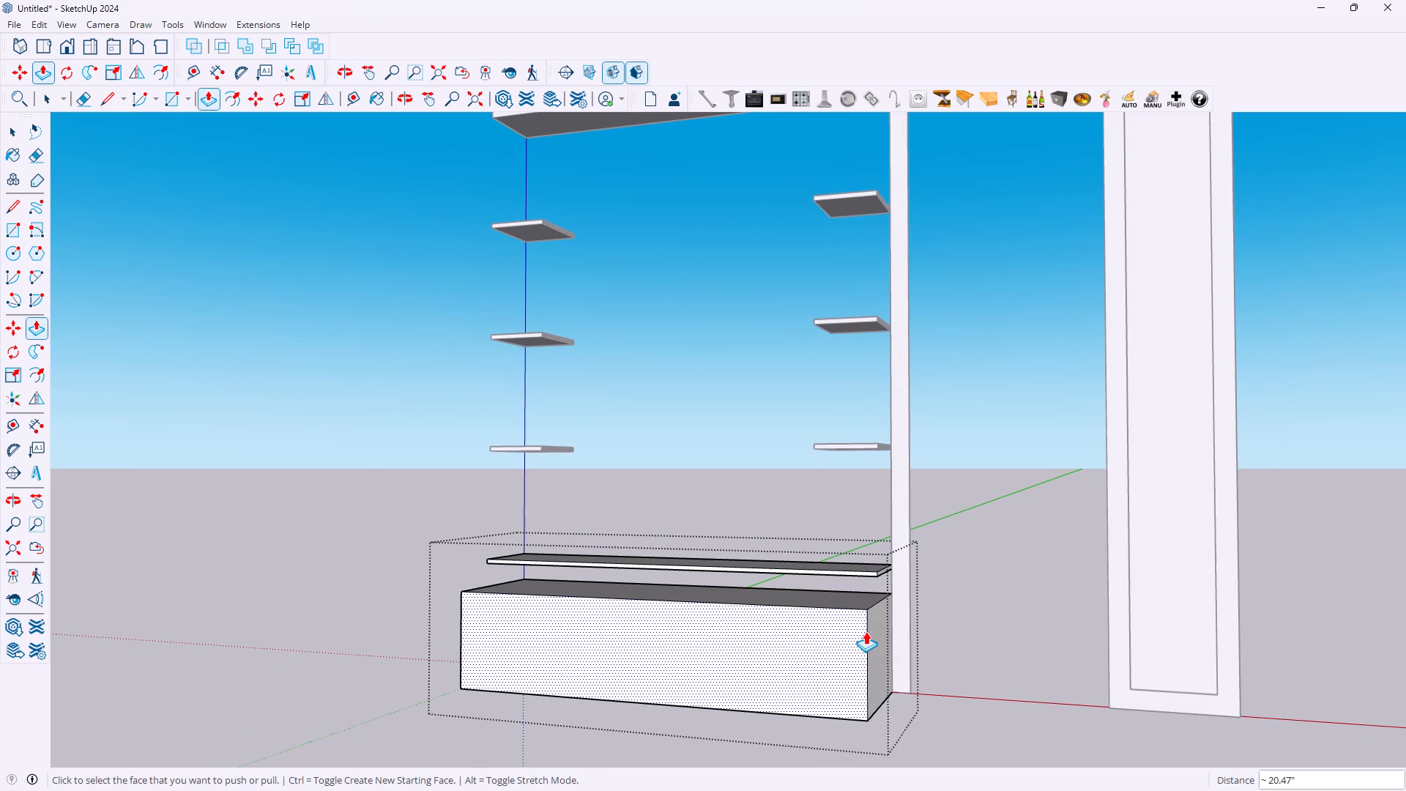
{"action": "key", "text": "space"}
{"action": "left_click", "coordinate": [1020, 594]}
{"action": "scroll", "coordinate": [877, 592], "scroll_direction": "down", "scroll_amount": 2}
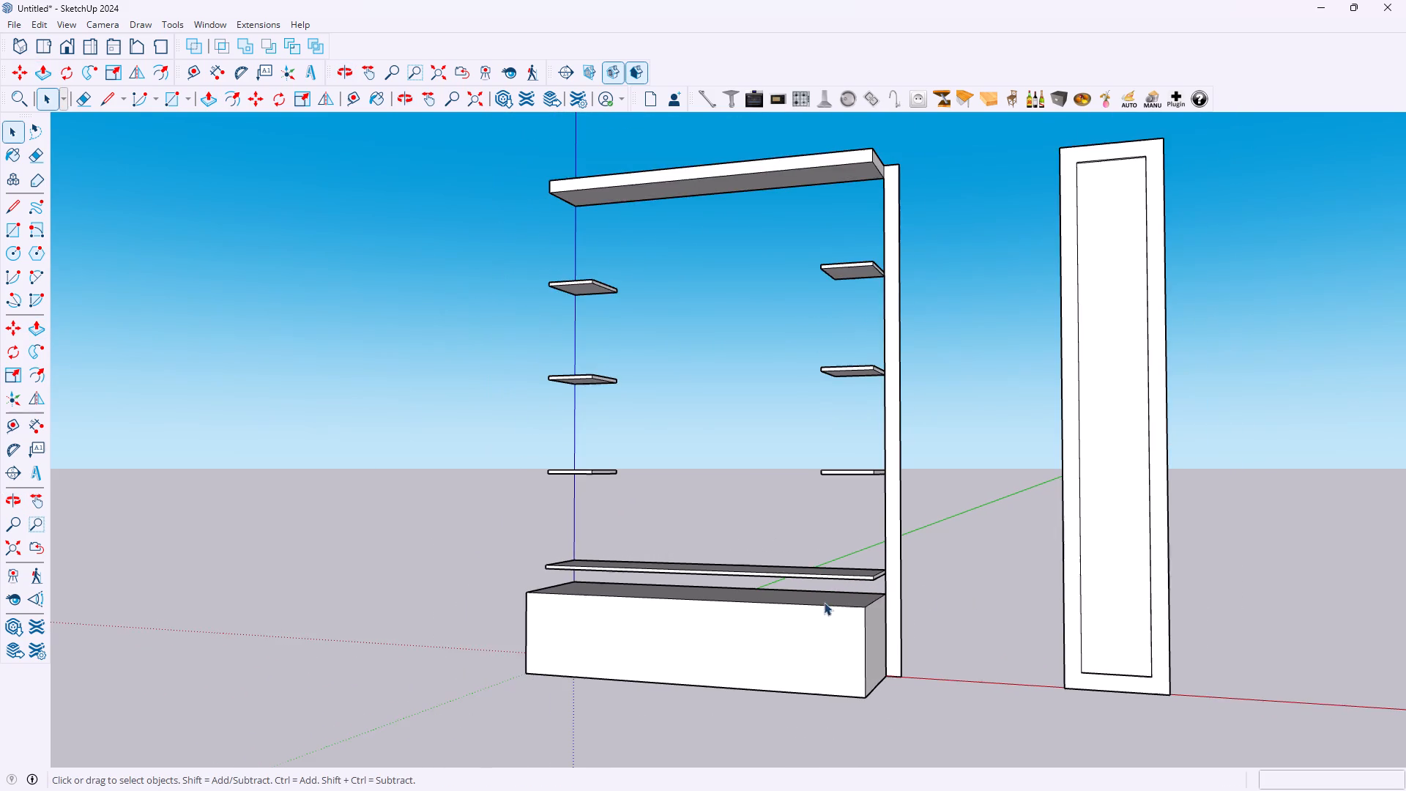
Reopen the base group and divide the upper front edge of the large base box into 3 equal segments.
{"action": "scroll", "coordinate": [579, 606], "scroll_direction": "up", "scroll_amount": 4}
{"action": "middle_click_drag", "start_coordinate": [592, 610], "coordinate": [718, 612]}
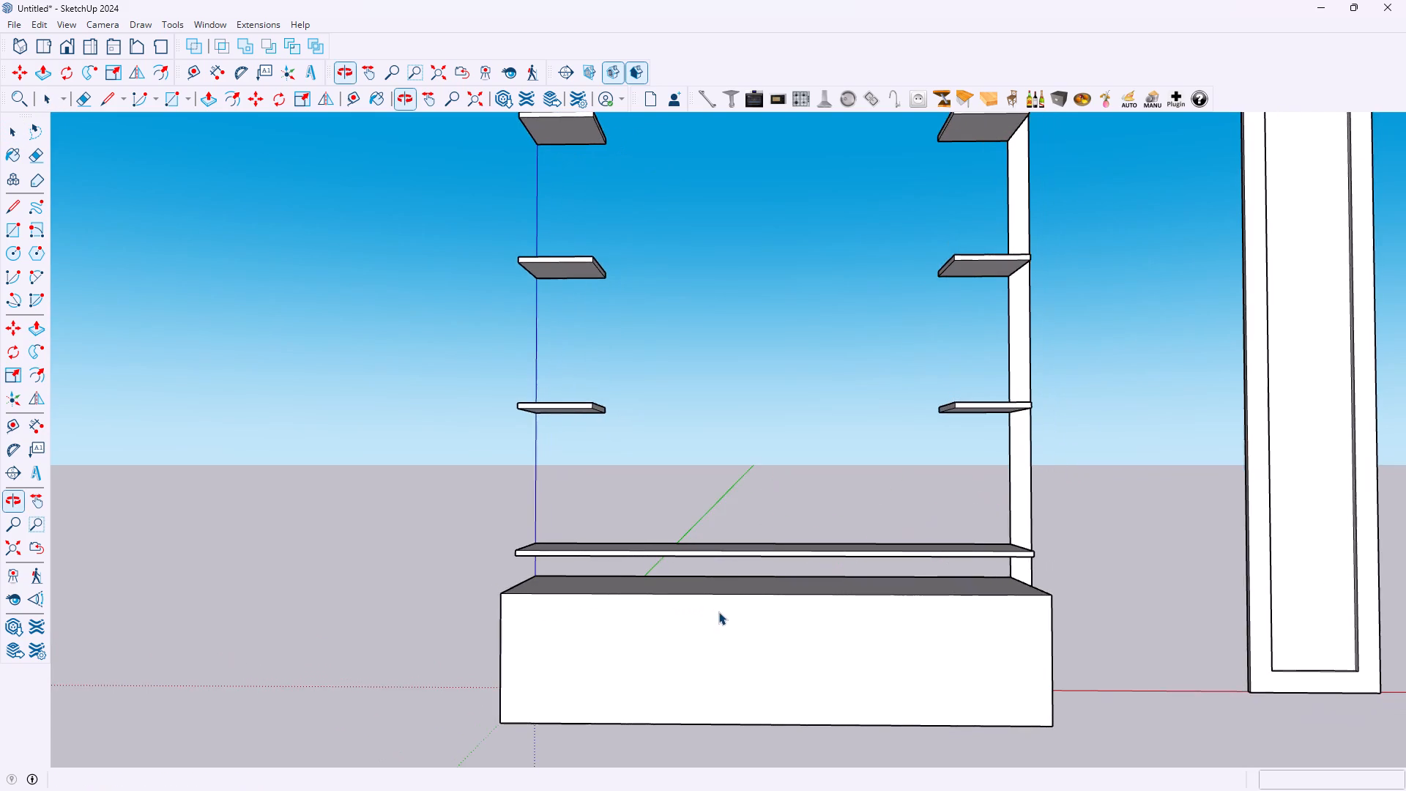
{"action": "scroll", "coordinate": [724, 602], "scroll_direction": "up", "scroll_amount": 3}
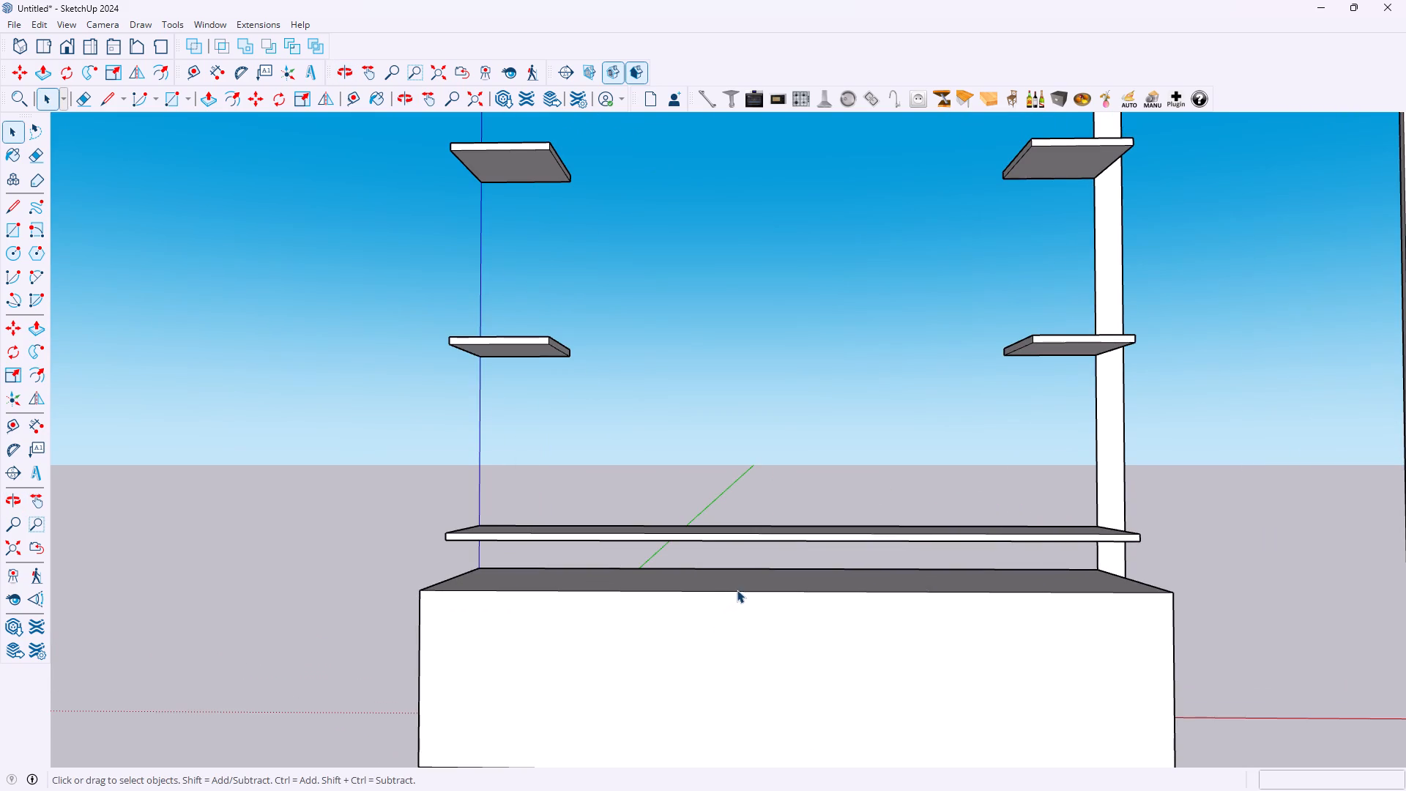
{"action": "left_click", "coordinate": [737, 591]}
{"action": "double_click", "coordinate": [737, 591]}
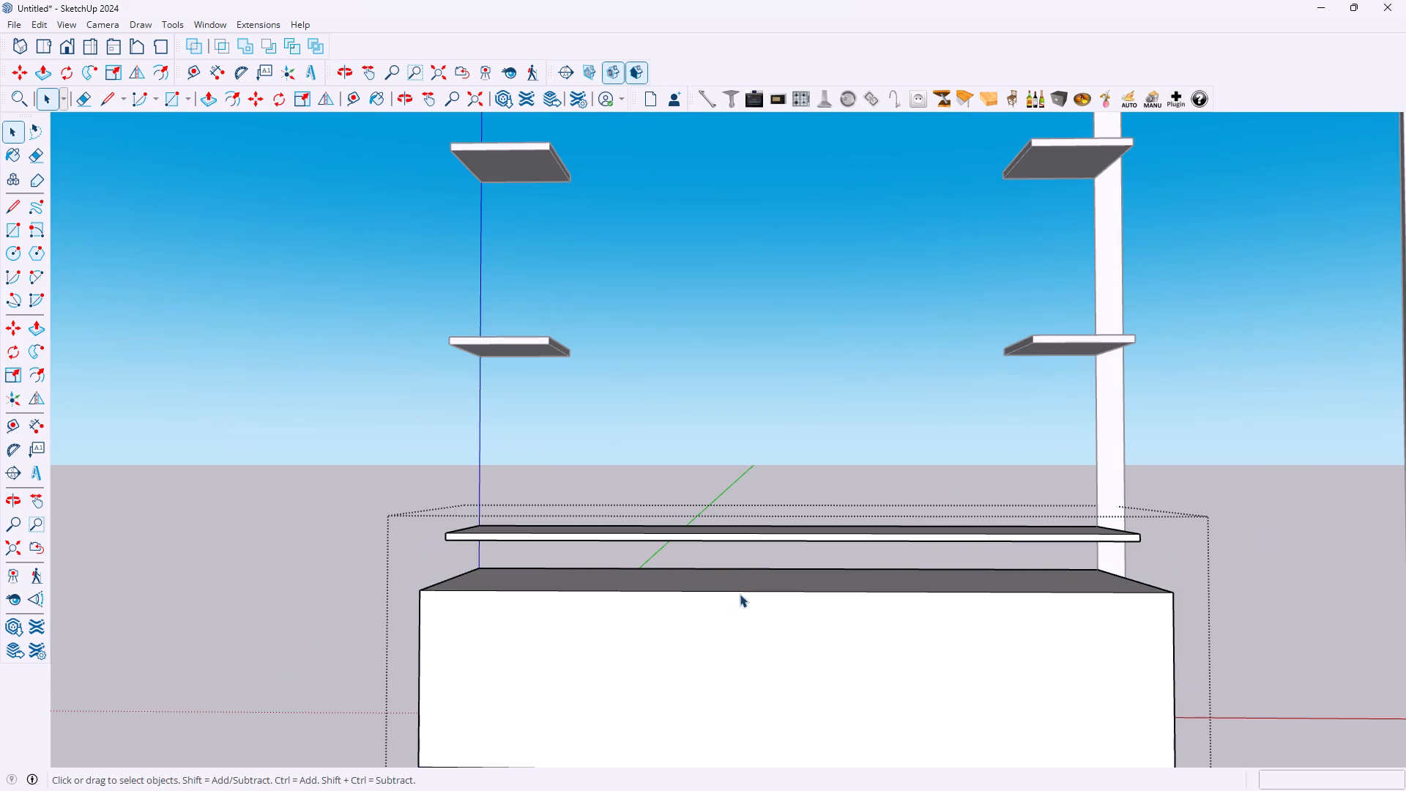
{"action": "left_click", "coordinate": [740, 591]}
{"action": "right_click", "coordinate": [740, 591]}
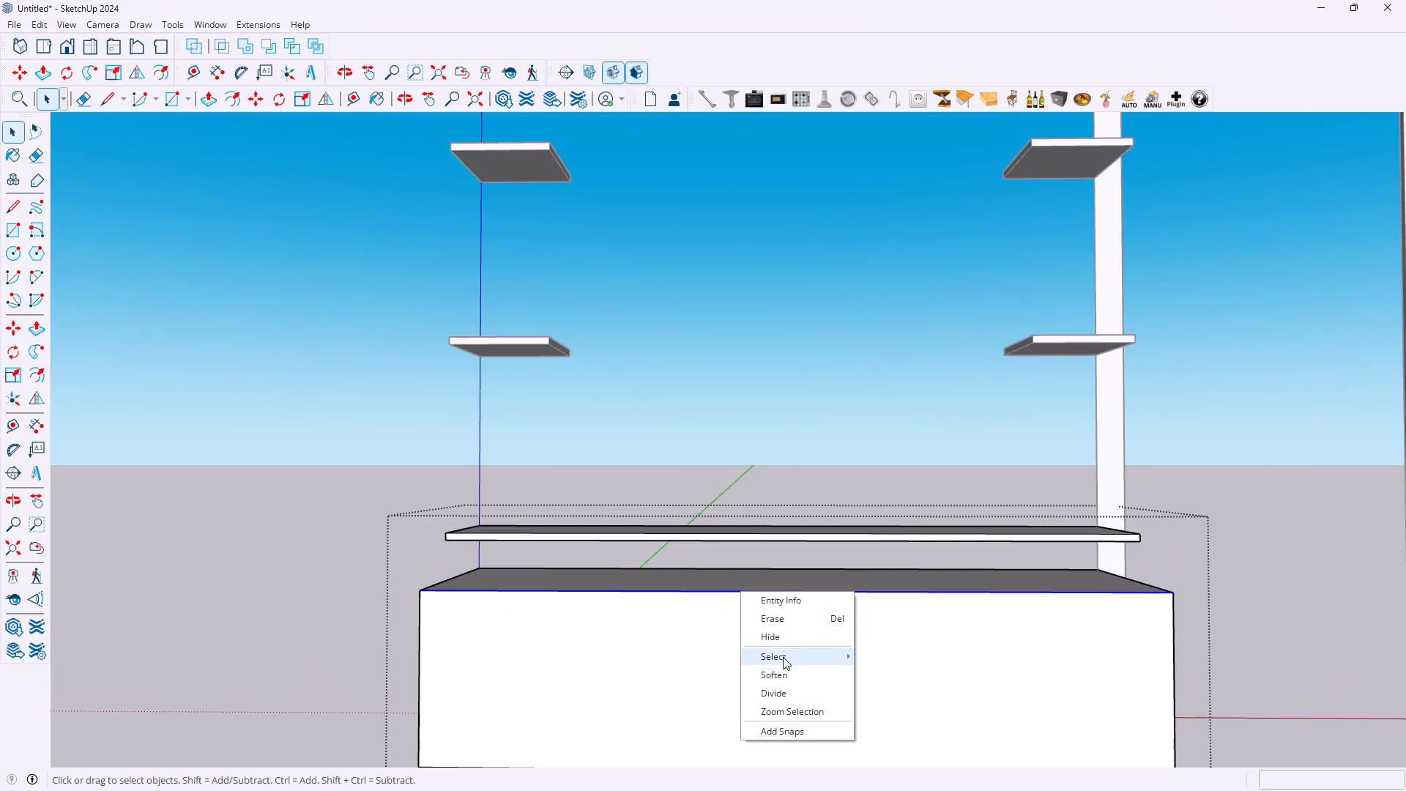
{"action": "left_click", "coordinate": [779, 688]}
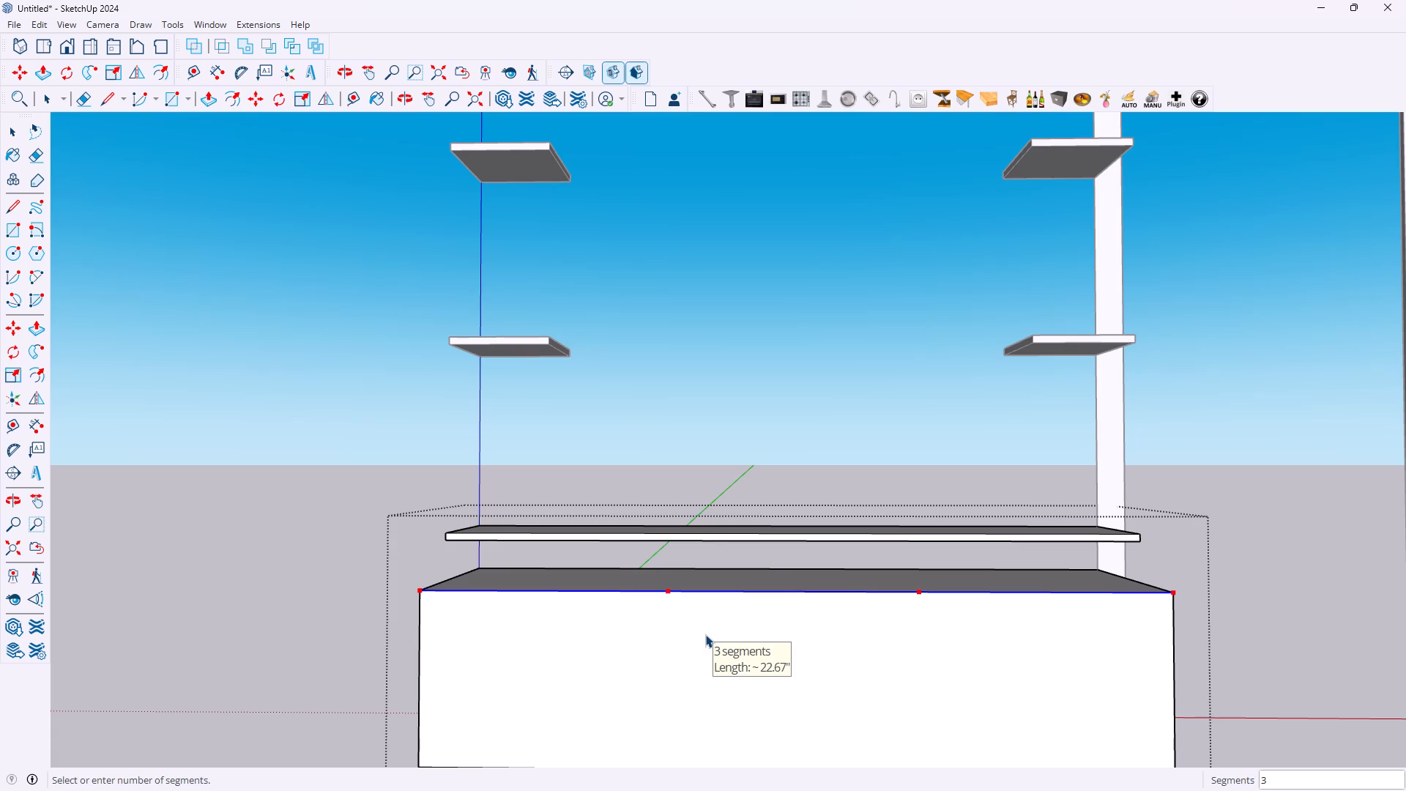
{"action": "left_click", "coordinate": [705, 634]}
Draw two vertical lines down the base's front face from the edge's division points to its bottom edge.
{"action": "scroll", "coordinate": [704, 632], "scroll_direction": "down", "scroll_amount": 4}
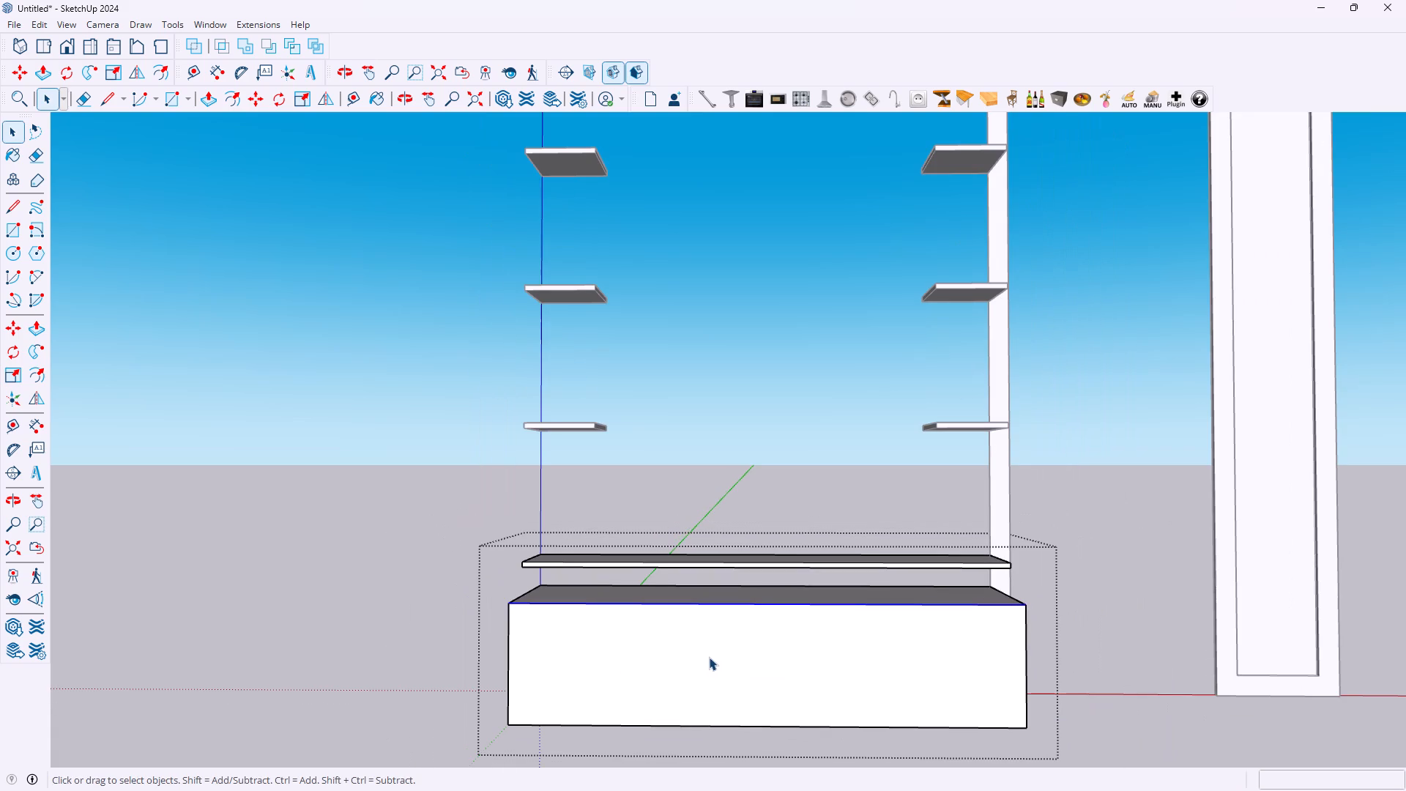
{"action": "key", "text": "l"}
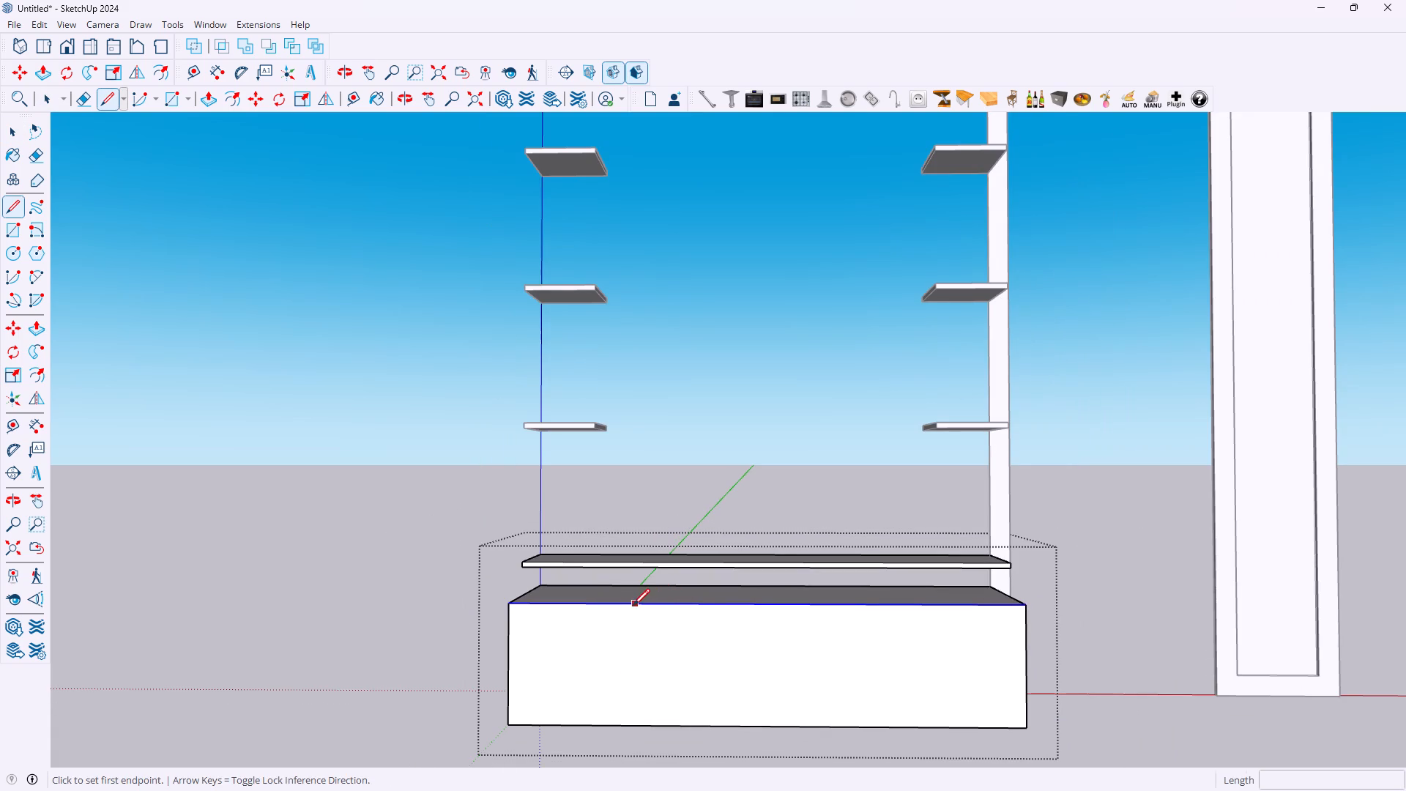
{"action": "left_click", "coordinate": [679, 606]}
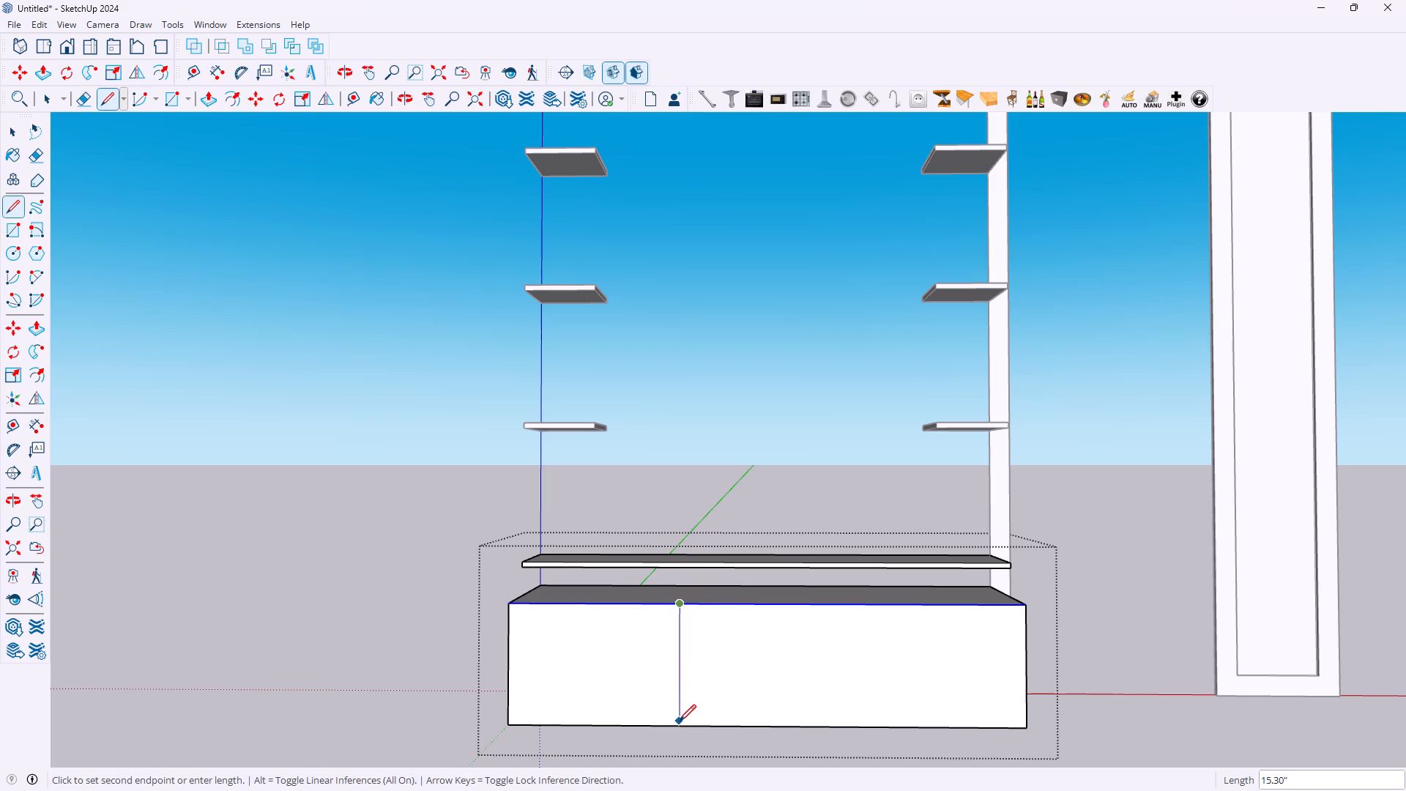
{"action": "left_click", "coordinate": [679, 724]}
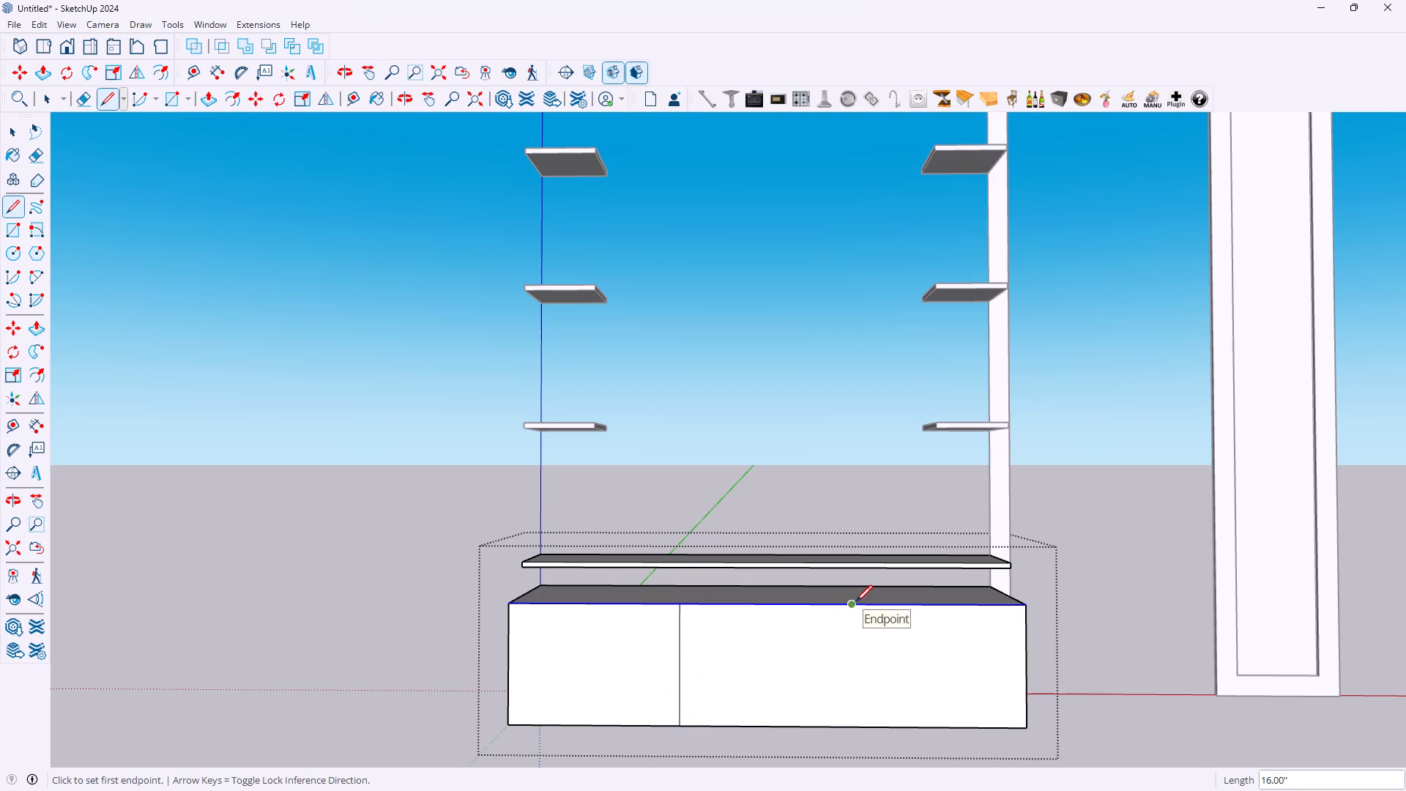
{"action": "left_click", "coordinate": [854, 604]}
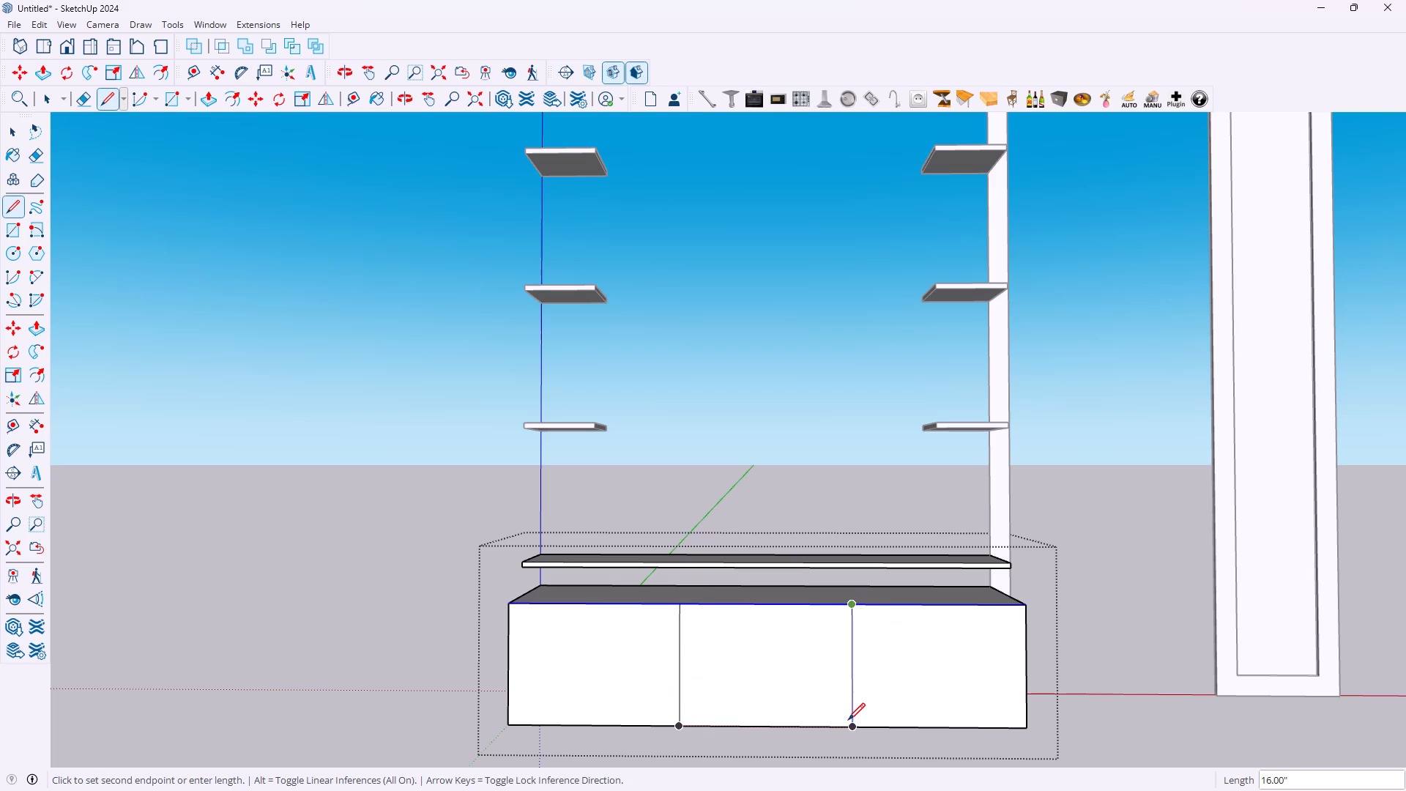
{"action": "left_click", "coordinate": [849, 724]}
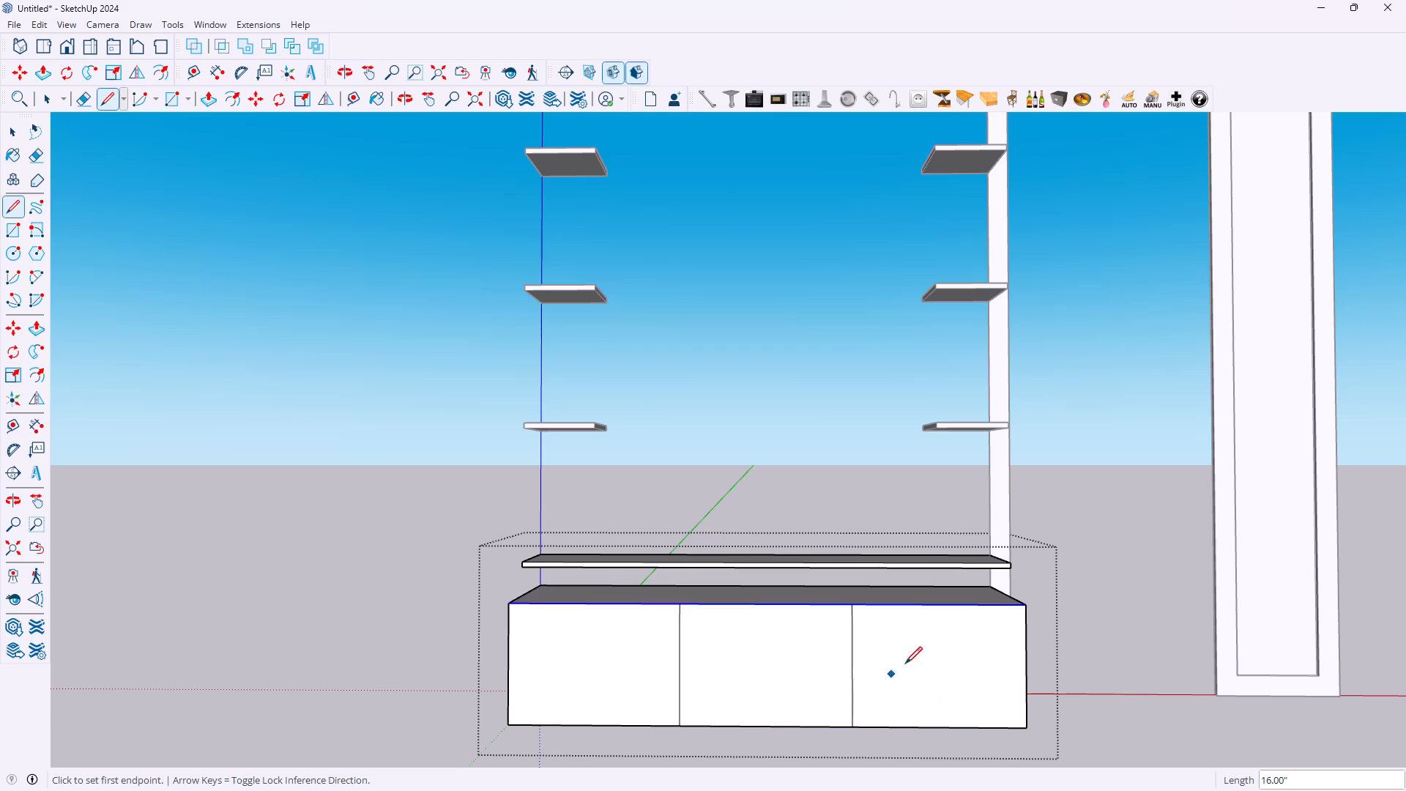
Copy the vertical divider line nearest the blue axis by 1.5 mm toward that axis.
{"action": "key", "text": "space"}
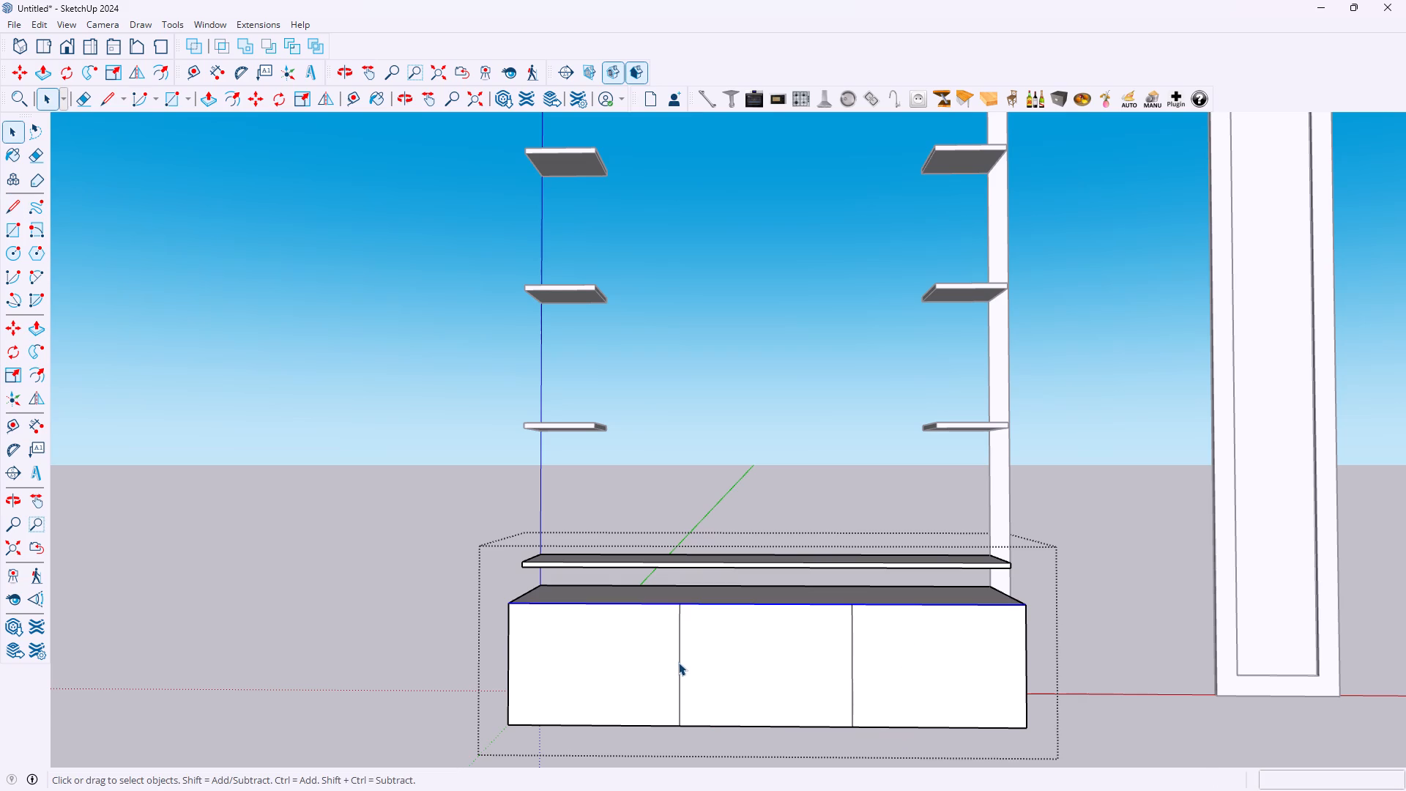
{"action": "left_click", "coordinate": [678, 662]}
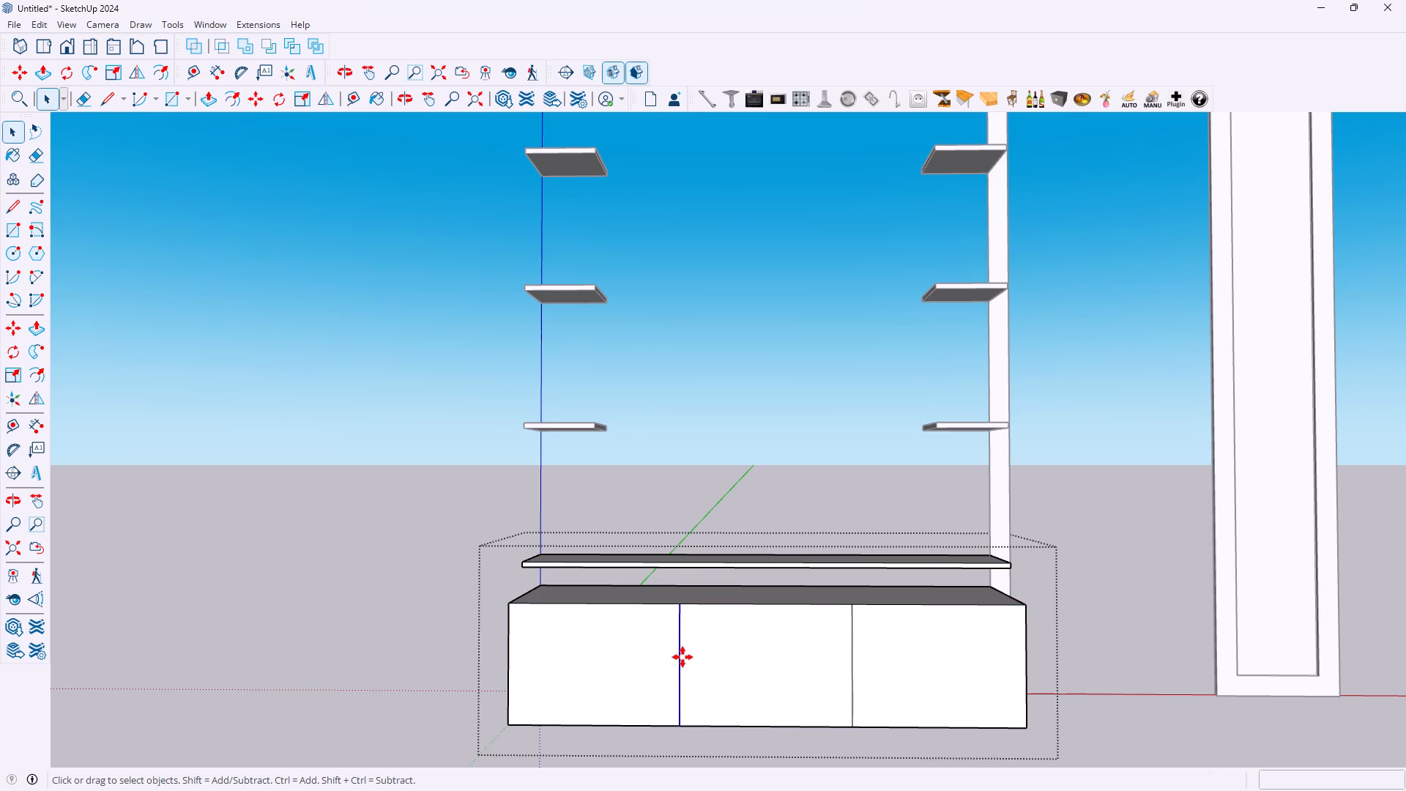
{"action": "key", "text": "m"}
{"action": "left_click", "coordinate": [679, 664]}
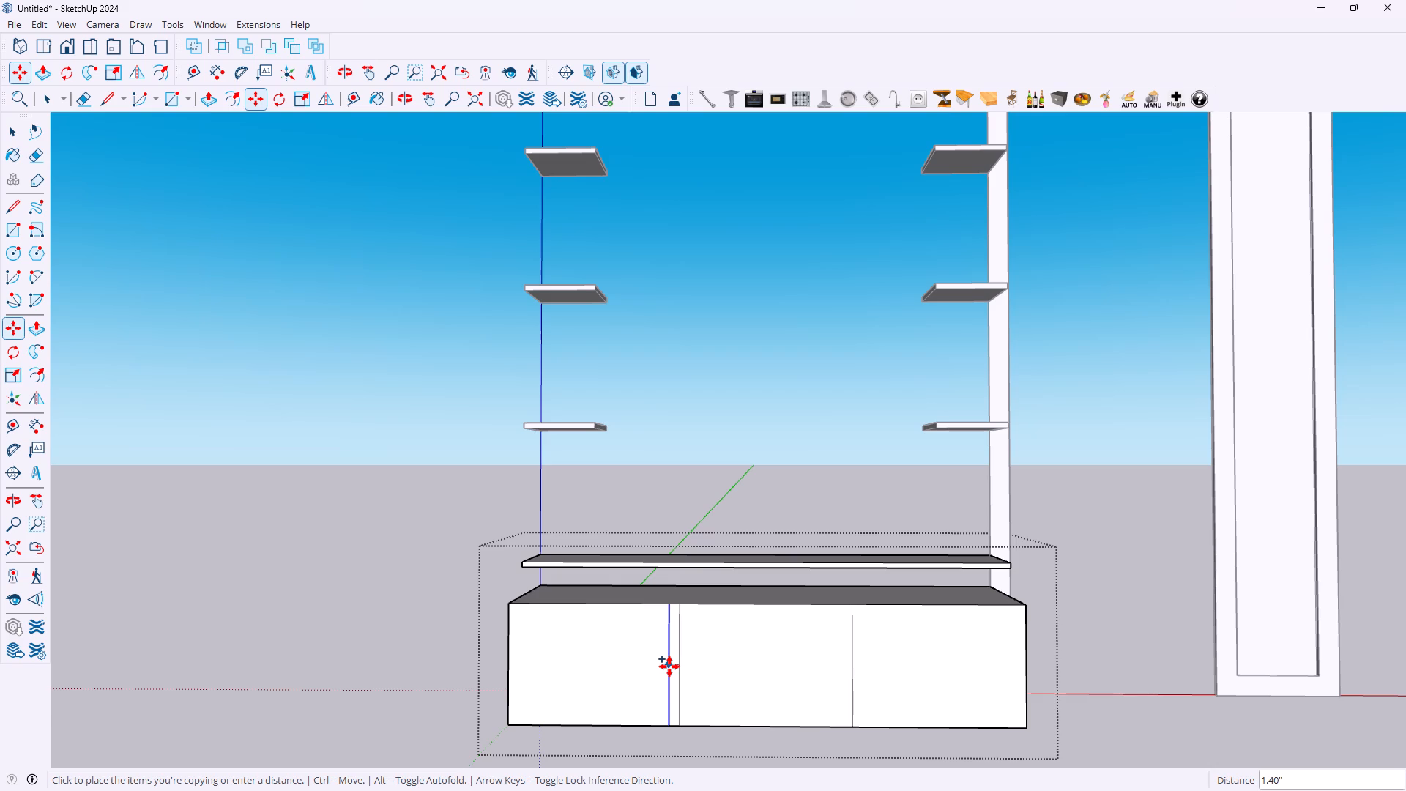
{"action": "type", "text": "1.5"}
{"action": "type", "text": "mm"}
{"action": "key", "text": "Return"}
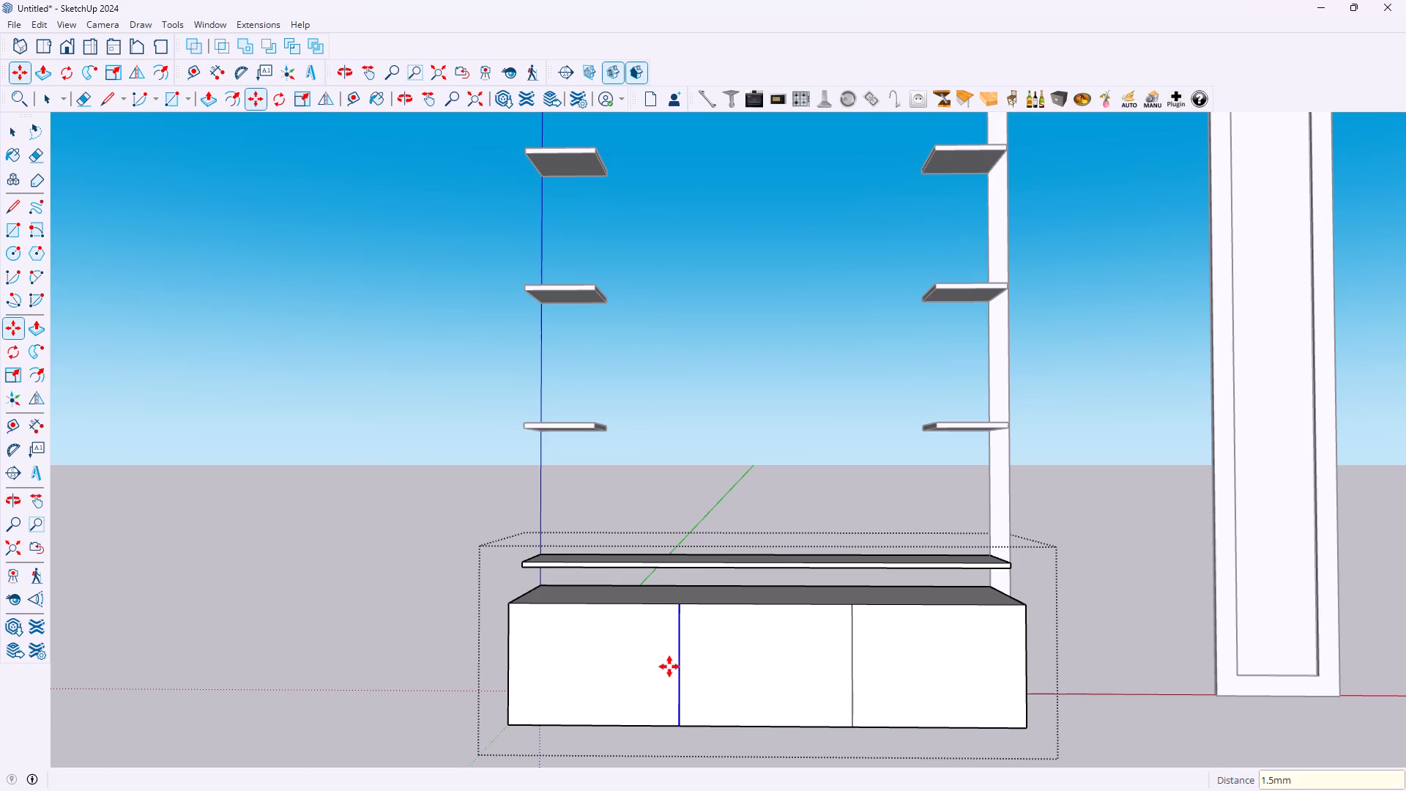
Copy the offset line 3 mm in the opposite direction, to the far side of the original divider line.
{"action": "scroll", "coordinate": [669, 661], "scroll_direction": "up", "scroll_amount": 17}
{"action": "scroll", "coordinate": [691, 660], "scroll_direction": "up", "scroll_amount": 4}
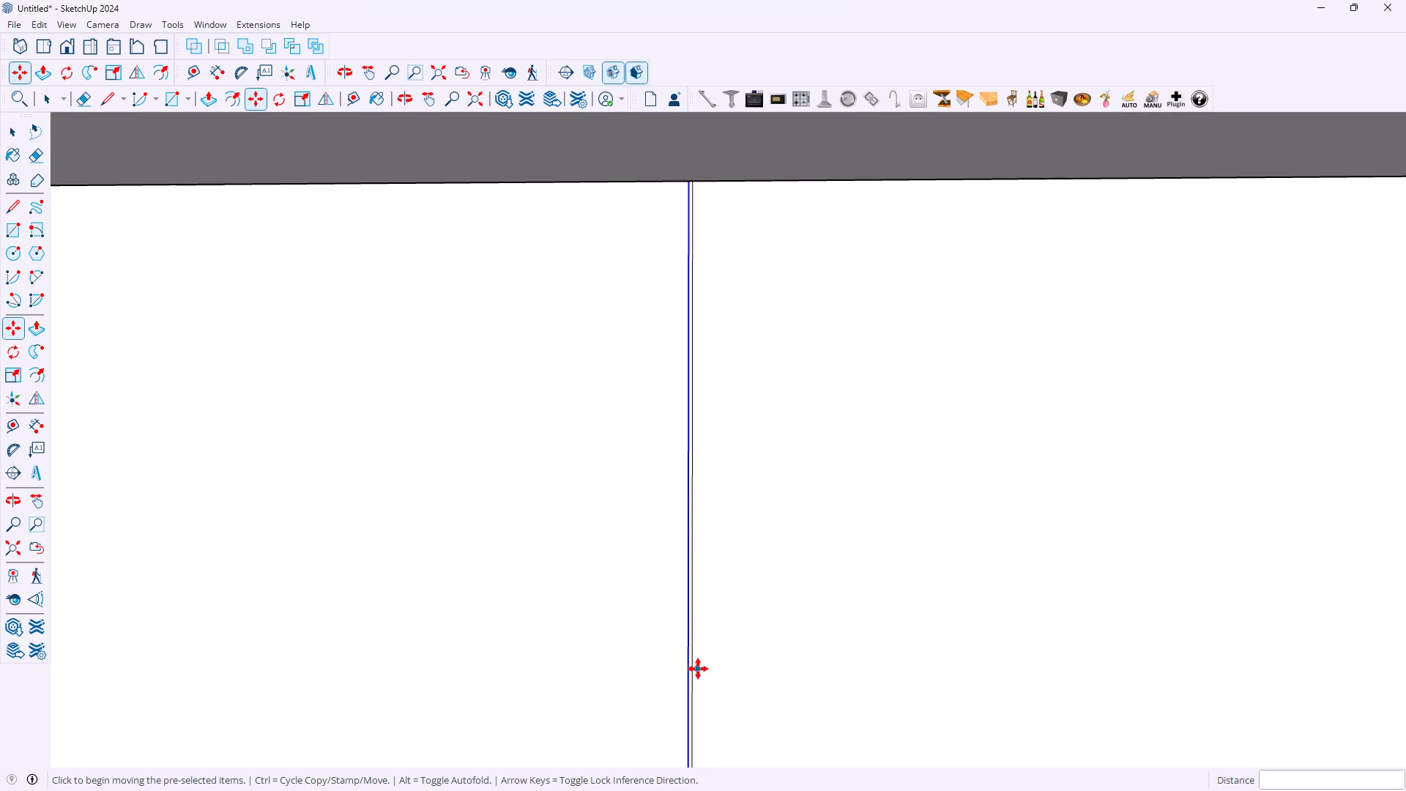
{"action": "left_click", "coordinate": [692, 666]}
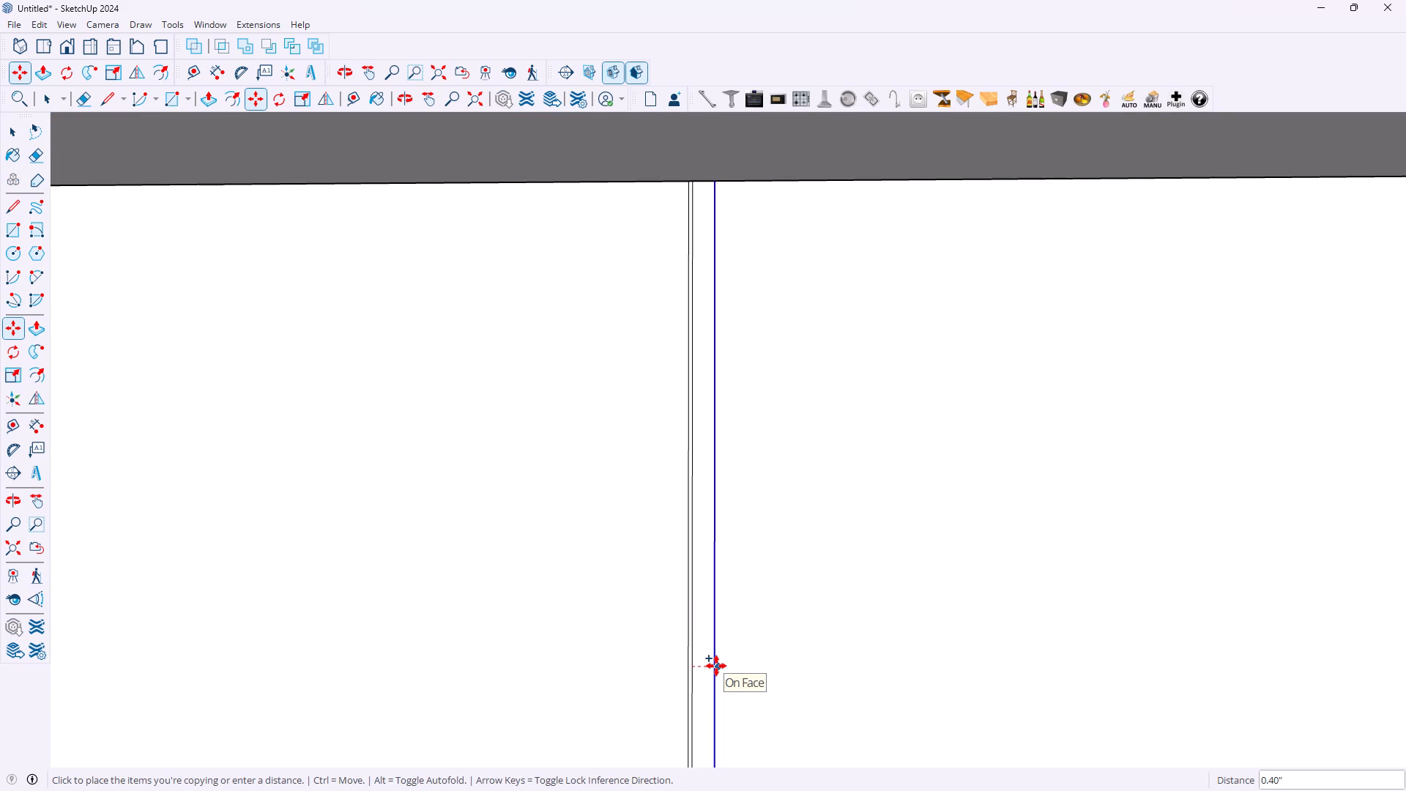
{"action": "key", "text": "3"}
{"action": "type", "text": "mm"}
{"action": "key", "text": "Return"}
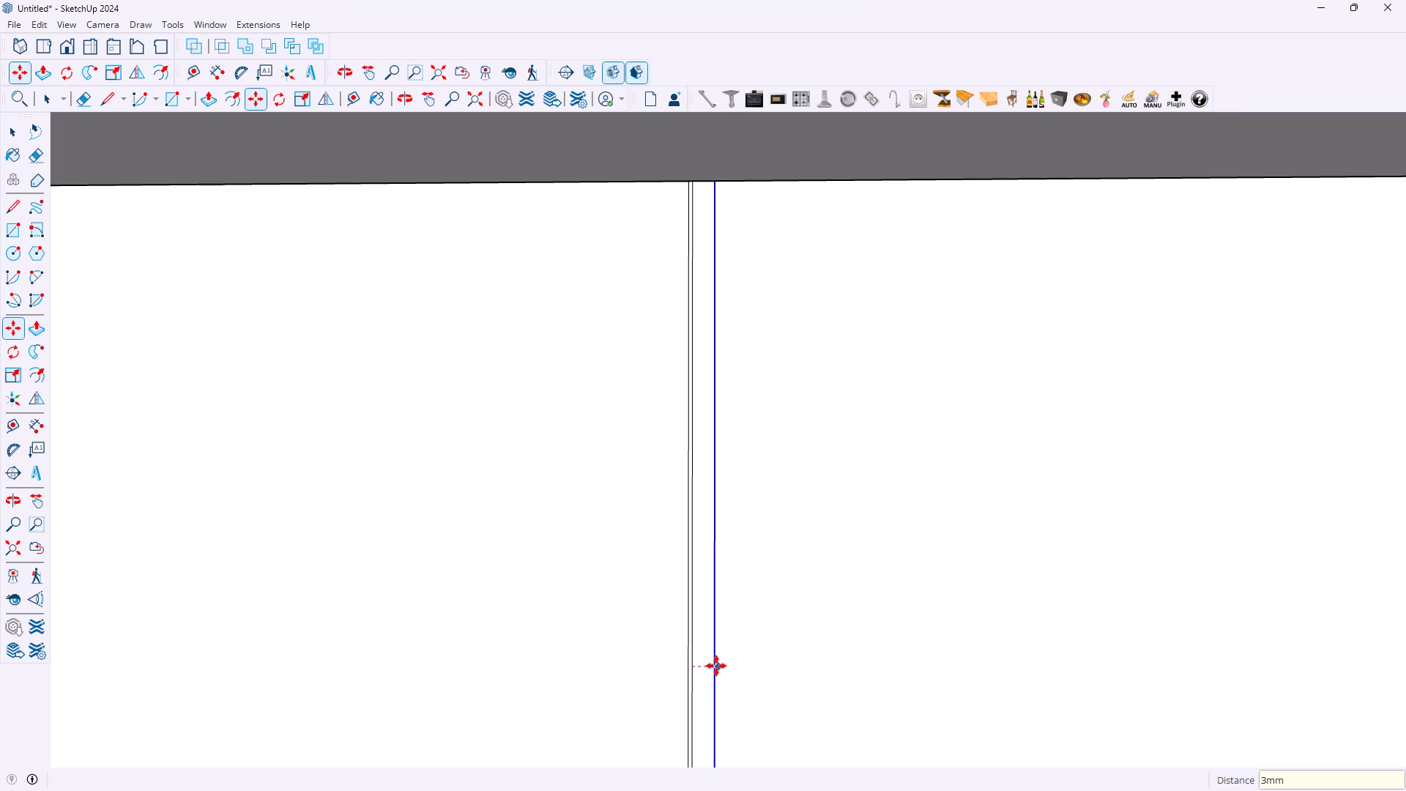
Delete the original divider line between the two offset lines, leaving a narrow gap strip on the base front.
{"action": "key", "text": "space"}
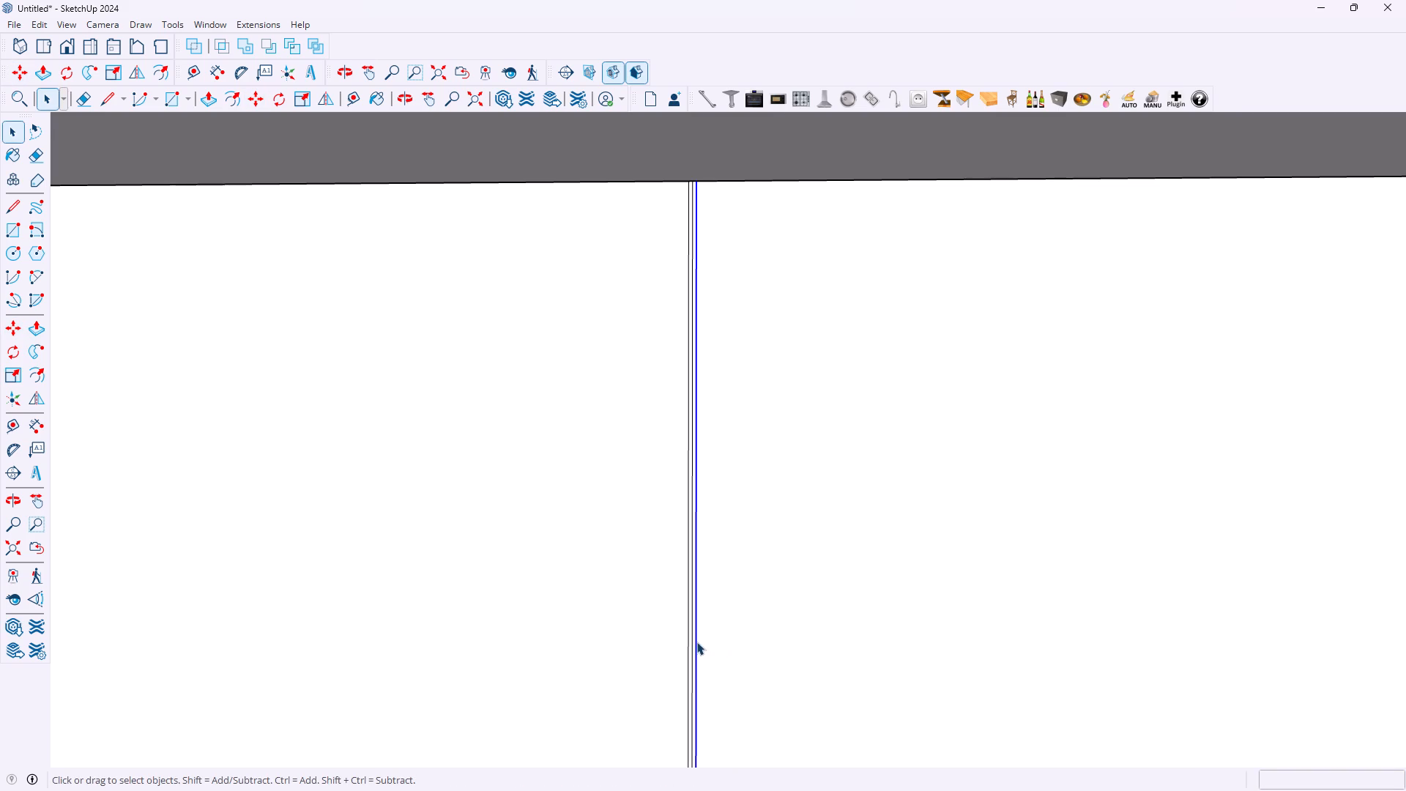
{"action": "left_click", "coordinate": [693, 647]}
{"action": "key", "text": "Delete"}
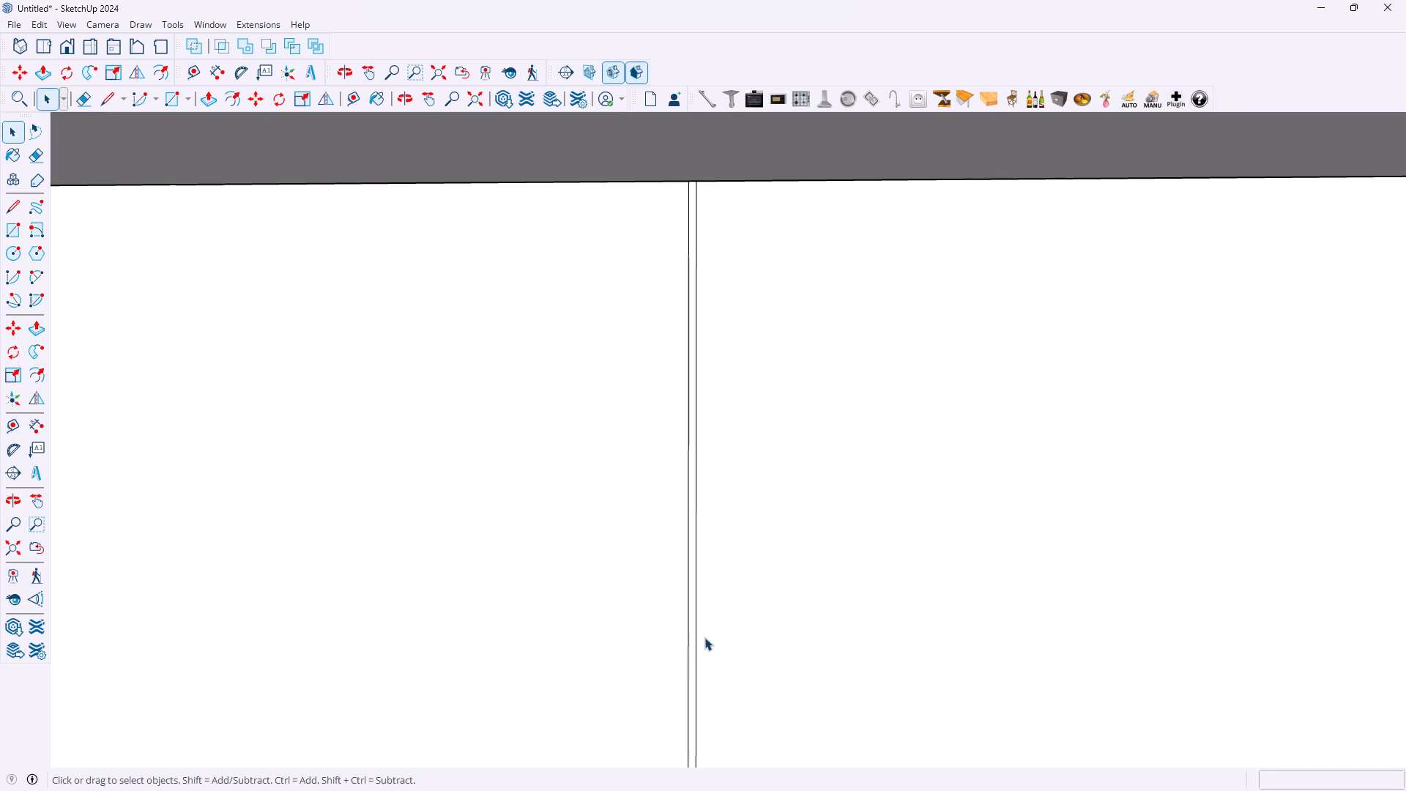
{"action": "scroll", "coordinate": [747, 604], "scroll_direction": "down", "scroll_amount": 13}
{"action": "scroll", "coordinate": [915, 666], "scroll_direction": "up", "scroll_amount": 2}
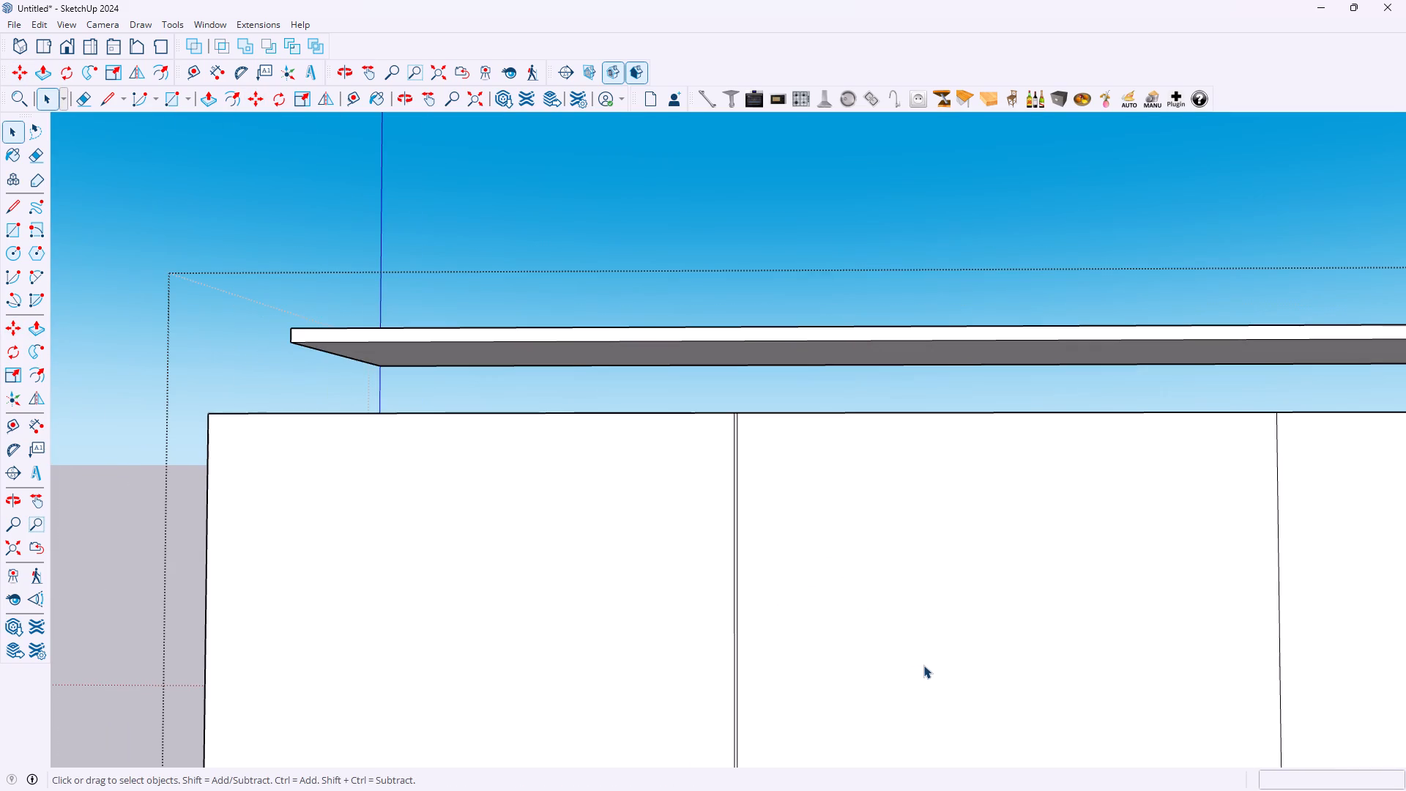
Undo the last gap-strip edits so only the original divider line nearest the blue axis is left.
{"action": "scroll", "coordinate": [1033, 711], "scroll_direction": "down", "scroll_amount": 4}
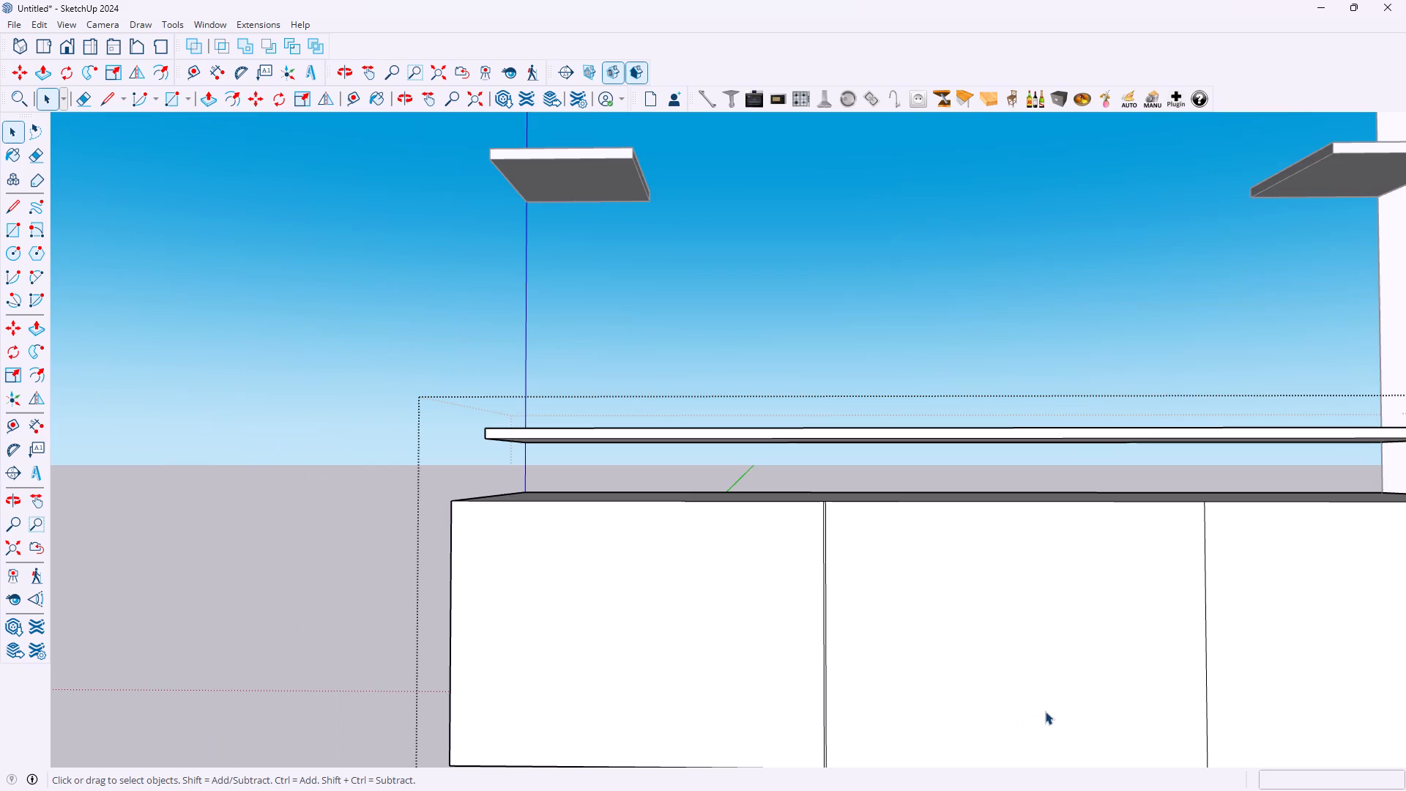
{"action": "scroll", "coordinate": [1056, 705], "scroll_direction": "down", "scroll_amount": 4}
{"action": "scroll", "coordinate": [1194, 724], "scroll_direction": "up", "scroll_amount": 3}
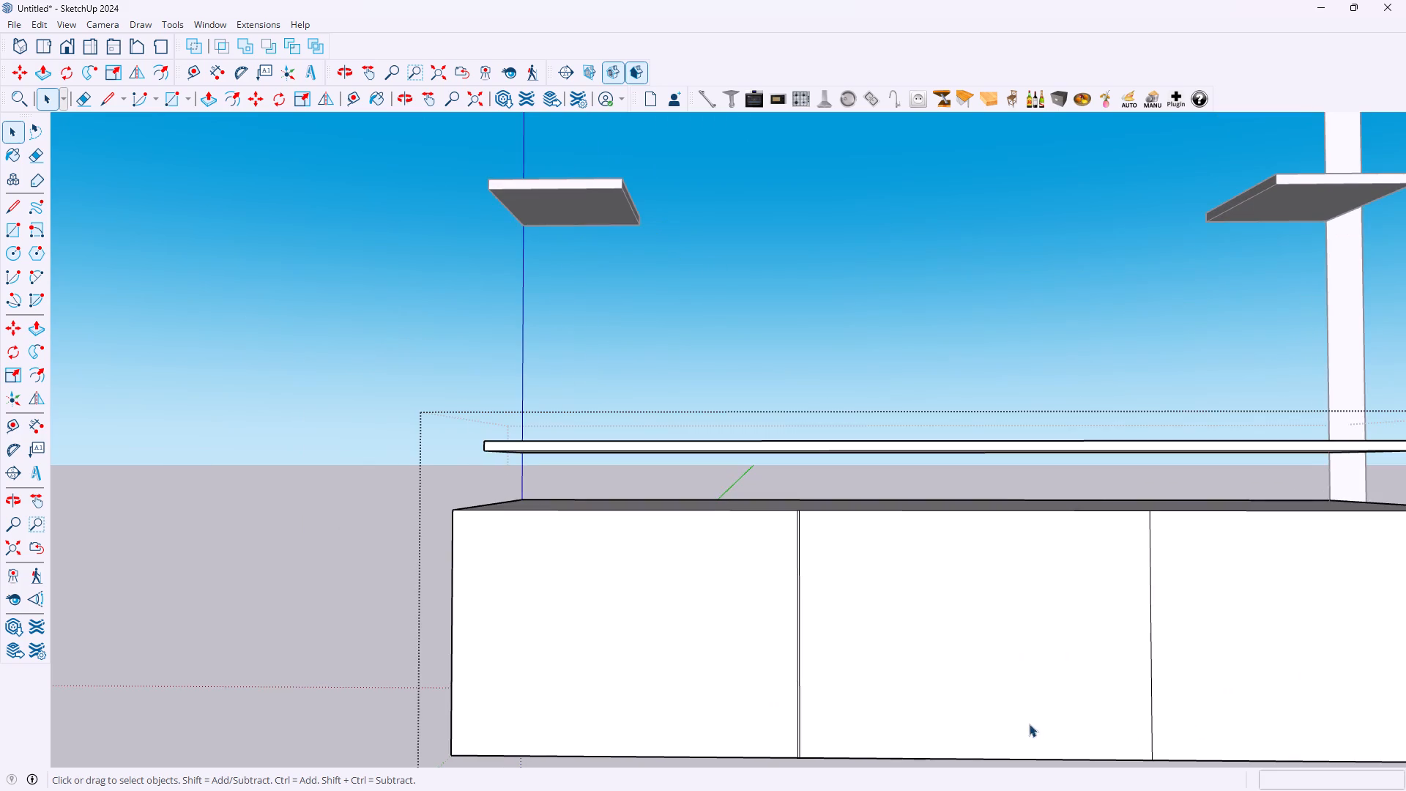
{"action": "scroll", "coordinate": [997, 724], "scroll_direction": "up", "scroll_amount": 2}
{"action": "key", "text": "ctrl+z"}
{"action": "key", "text": "ctrl+z"}
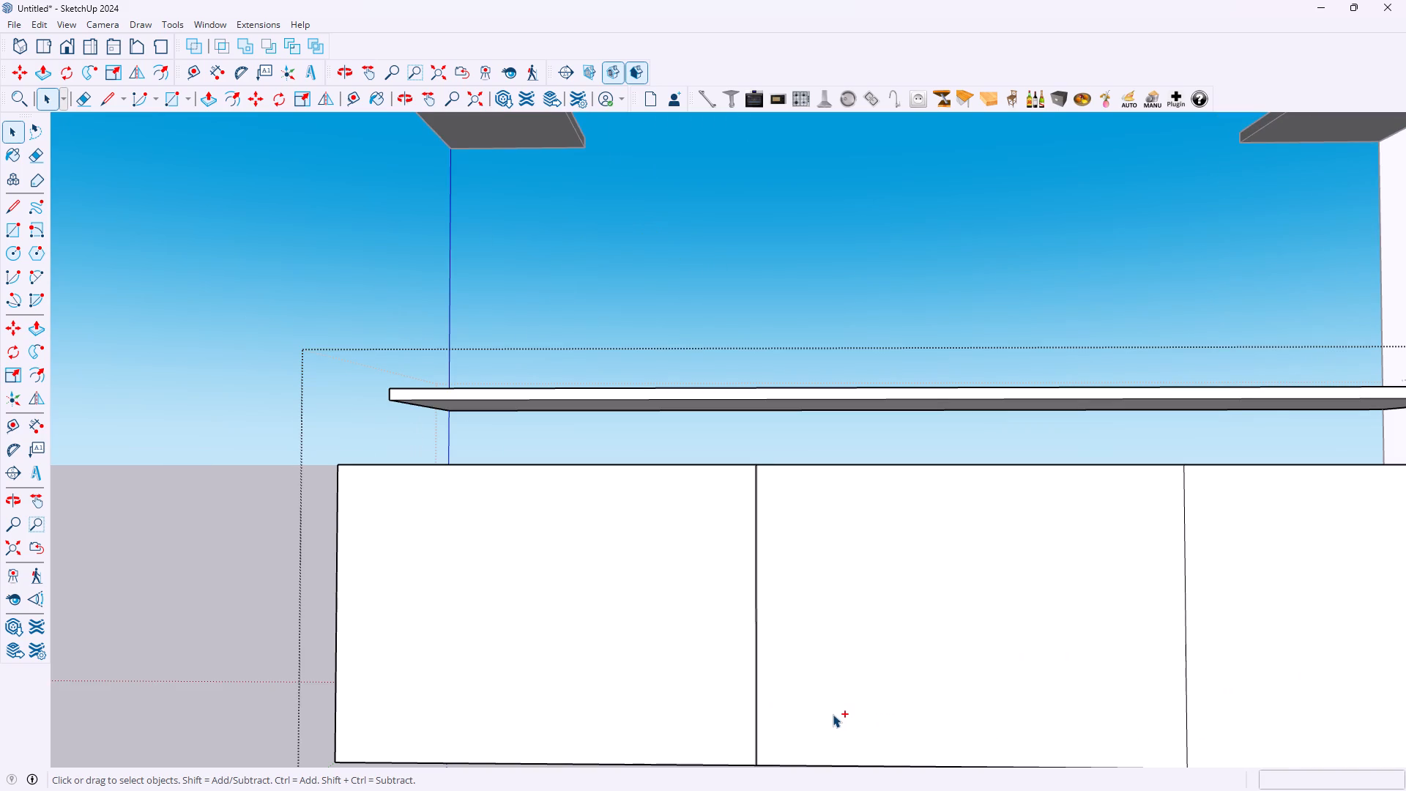
{"action": "key", "text": "ctrl+z"}
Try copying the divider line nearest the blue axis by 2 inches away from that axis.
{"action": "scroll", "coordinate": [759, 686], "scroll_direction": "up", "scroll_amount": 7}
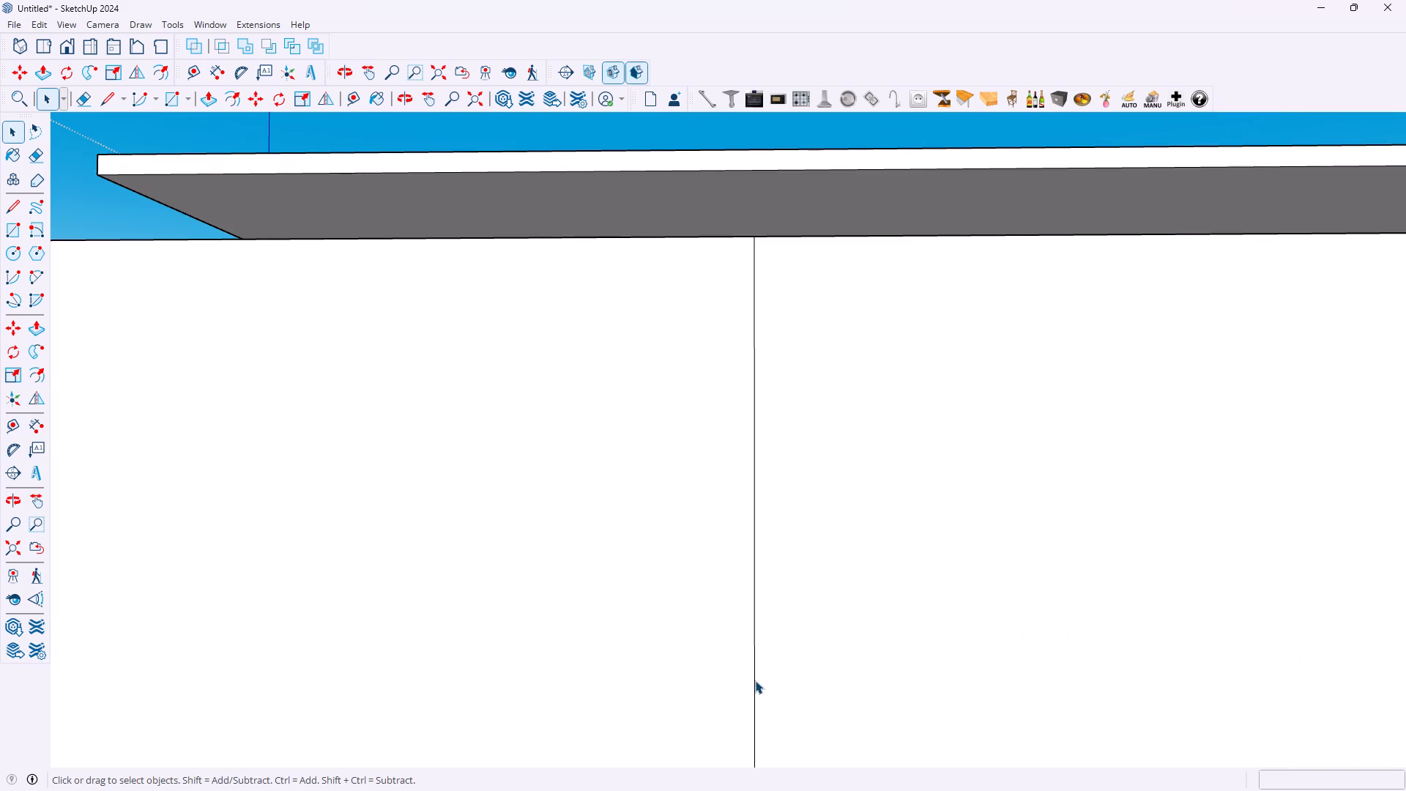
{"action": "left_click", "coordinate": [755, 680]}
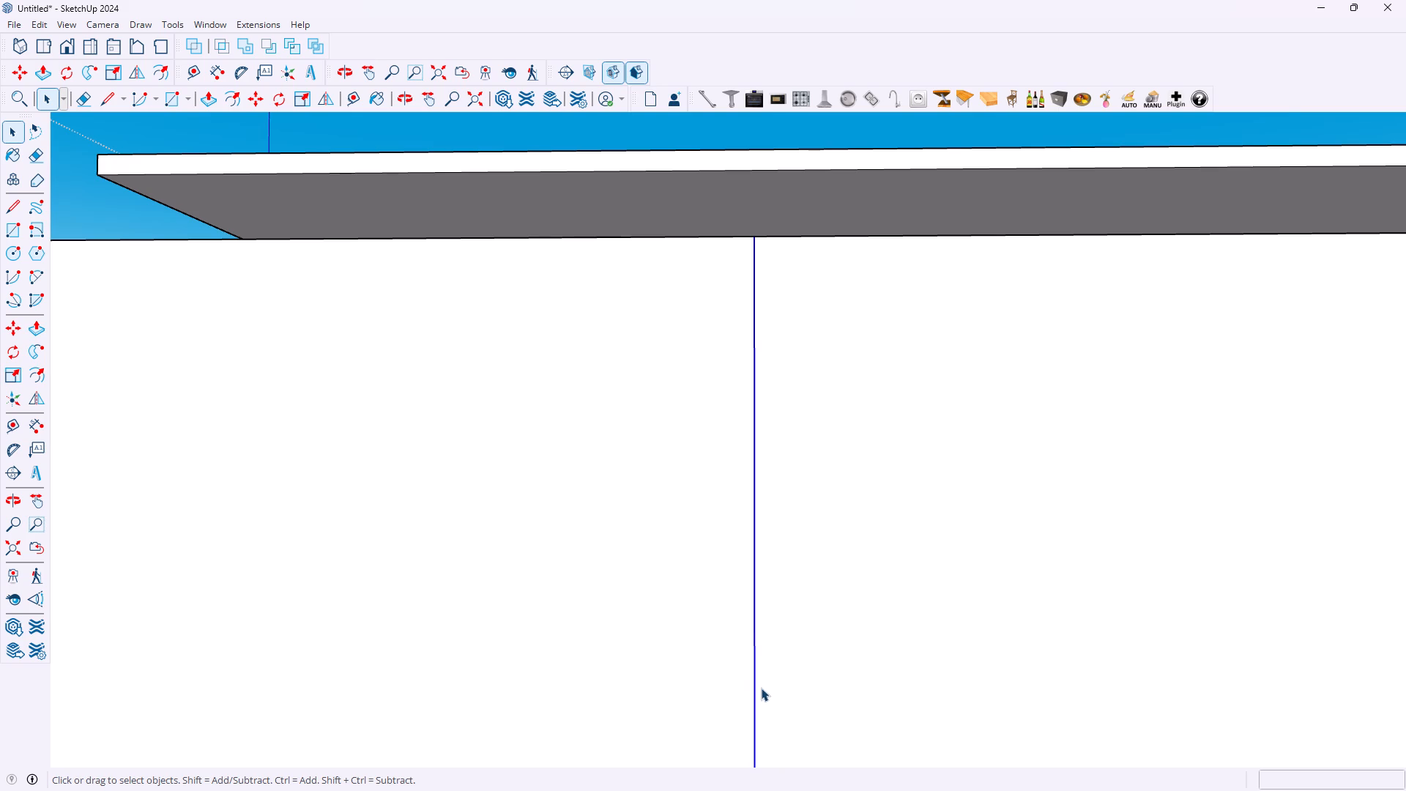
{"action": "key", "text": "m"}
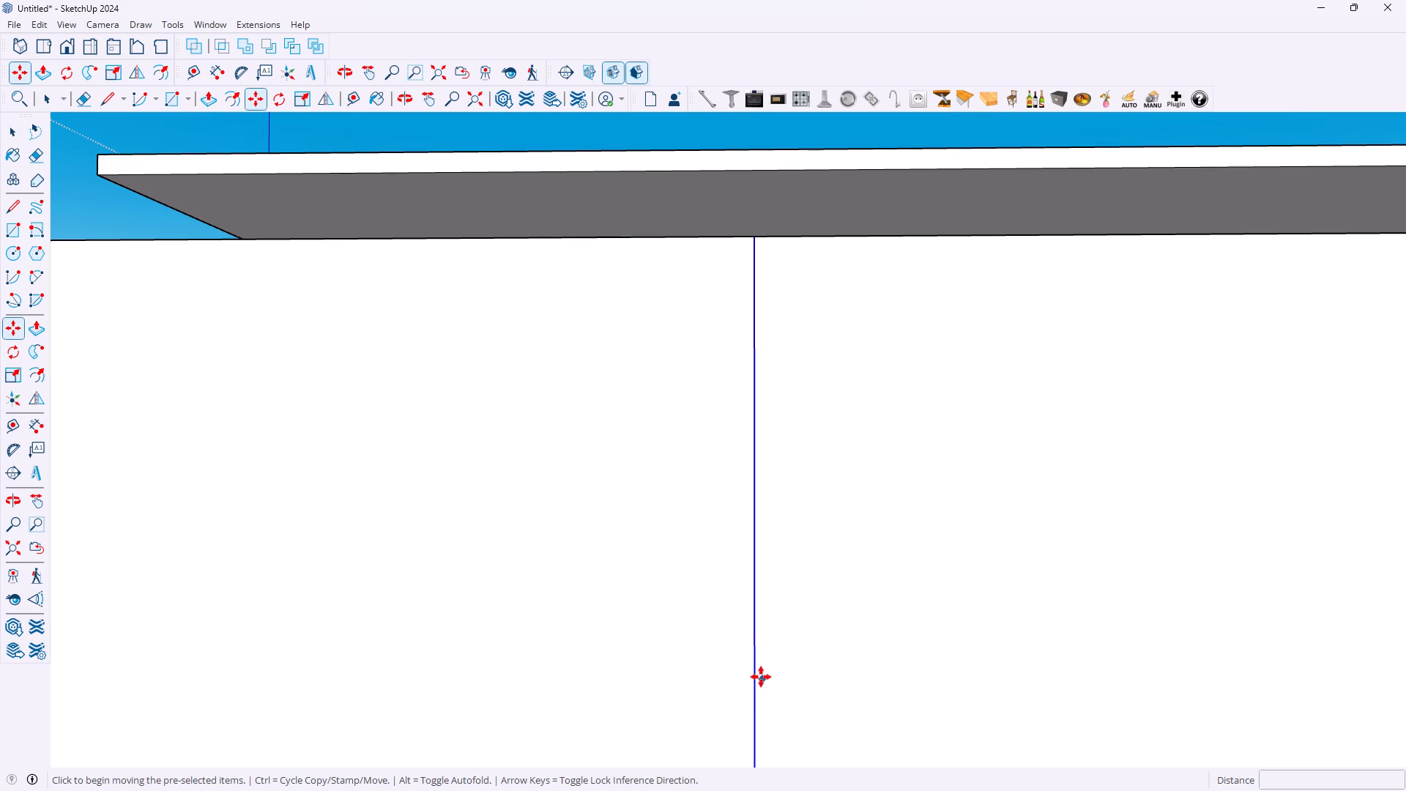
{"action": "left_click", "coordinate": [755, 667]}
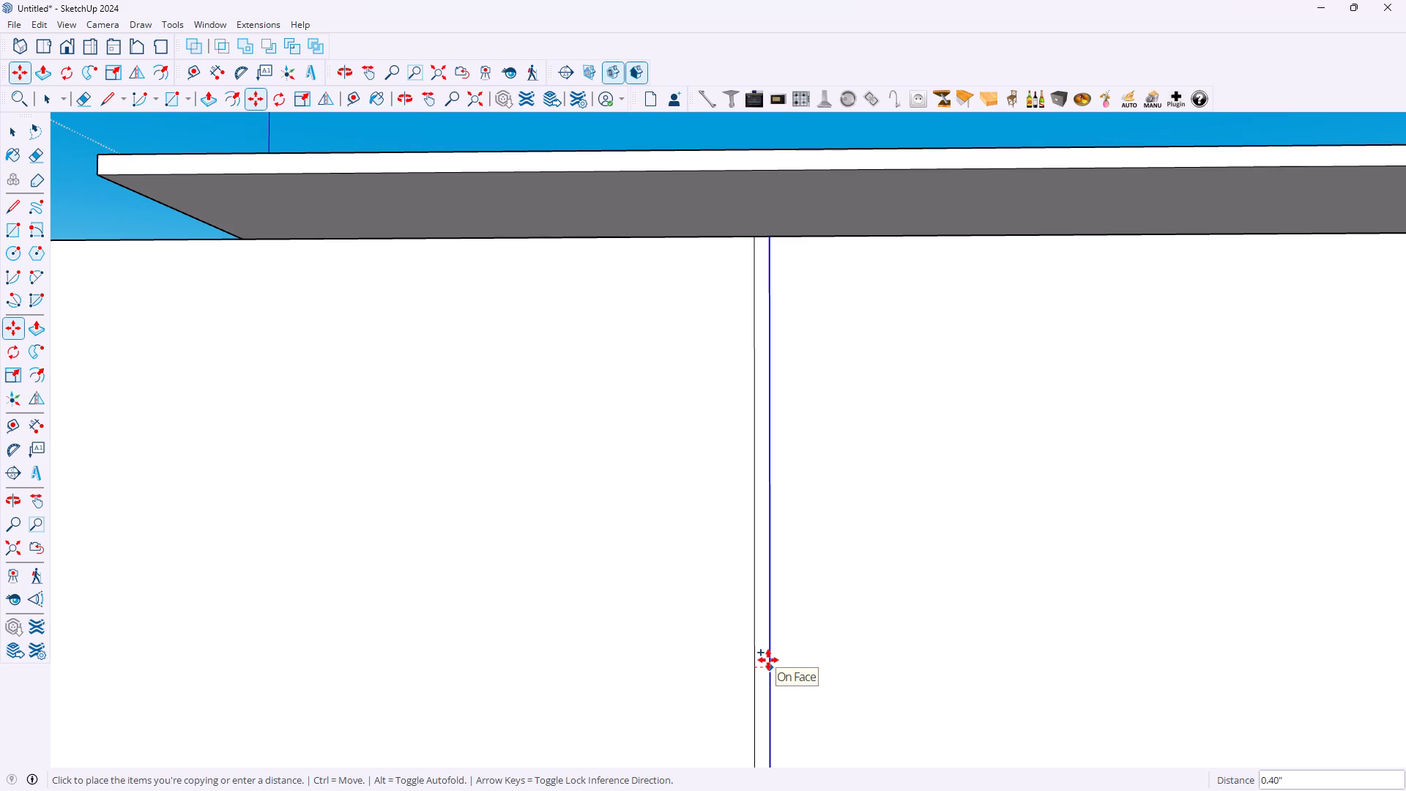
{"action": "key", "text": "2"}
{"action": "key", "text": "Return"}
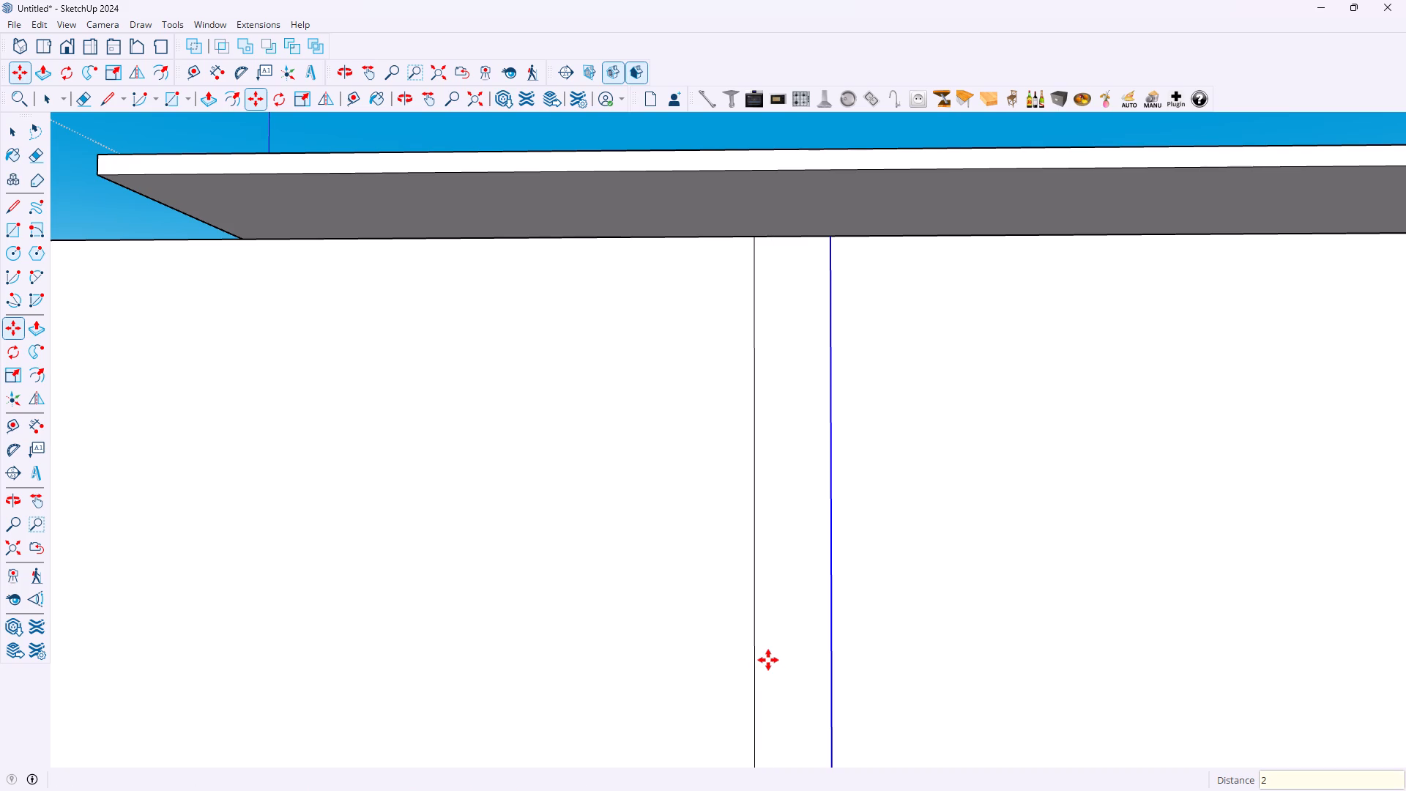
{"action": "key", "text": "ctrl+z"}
Copy the divider line nearest the blue axis 0.2 inches to each side of itself.
{"action": "left_click", "coordinate": [756, 662]}
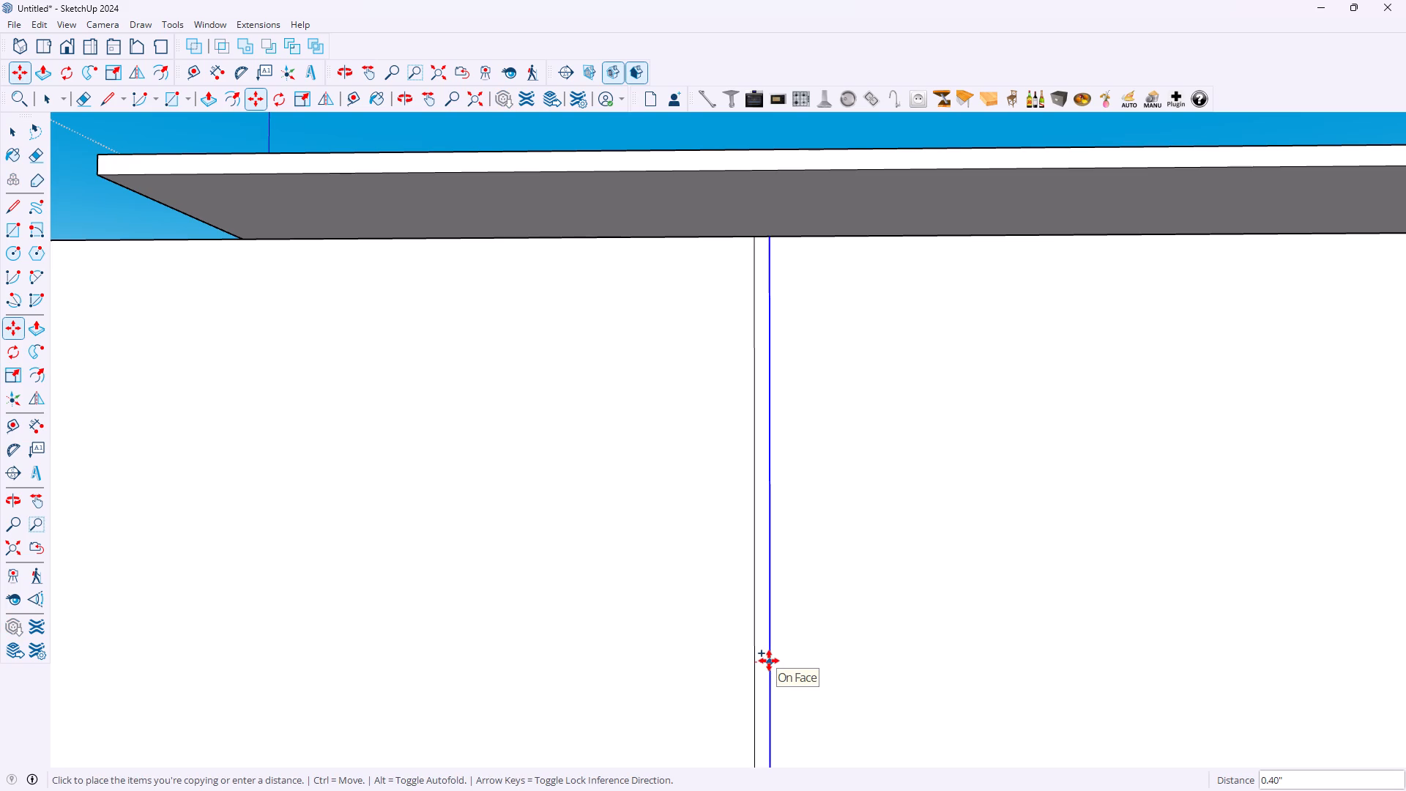
{"action": "key", "text": "0"}
{"action": "key", "text": "period"}
{"action": "key", "text": "2"}
{"action": "key", "text": "Return"}
{"action": "left_click", "coordinate": [755, 673]}
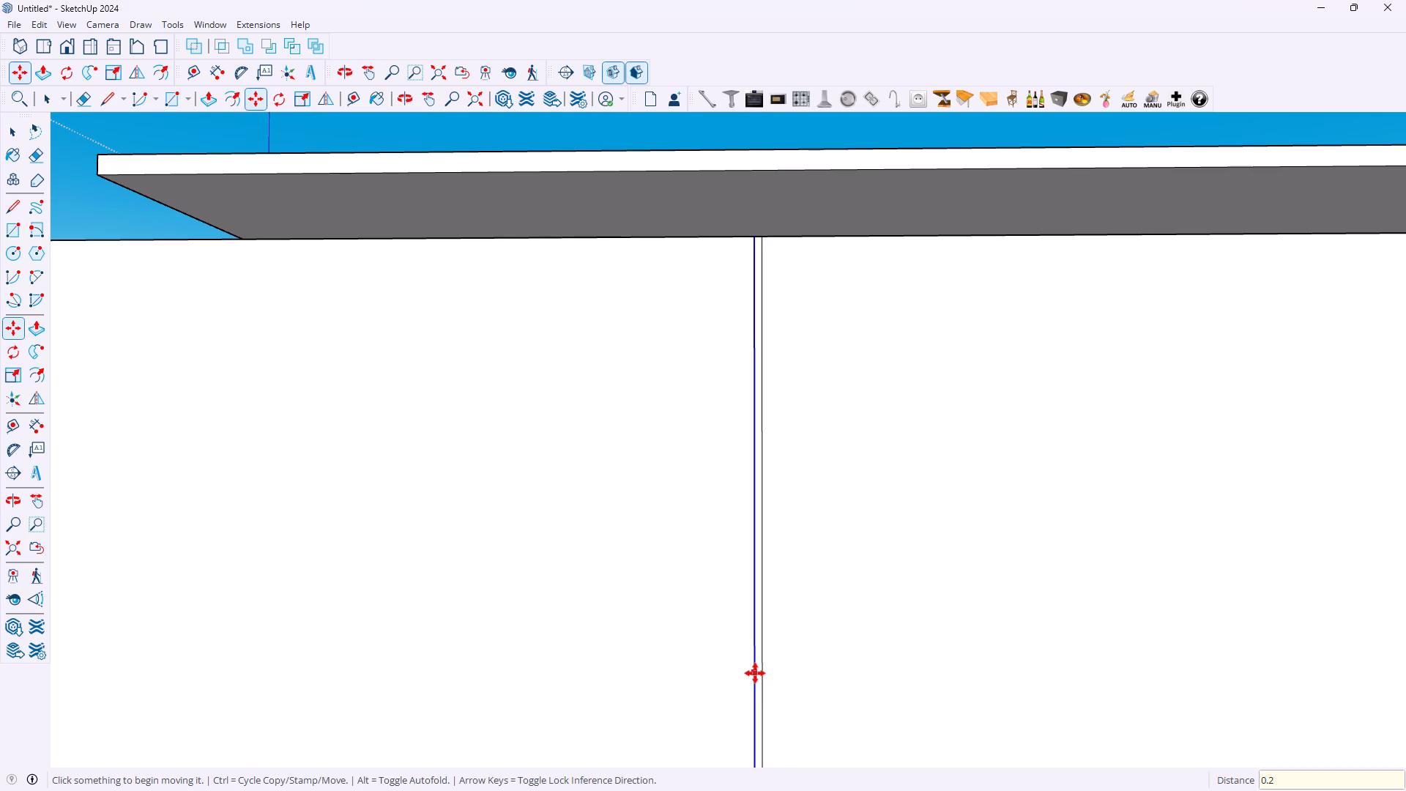
{"action": "type", "text": "0.2"}
{"action": "key", "text": "Return"}
Copy the second divider line on the base front 0.2 inches to each side of itself.
{"action": "scroll", "coordinate": [753, 663], "scroll_direction": "down", "scroll_amount": 7}
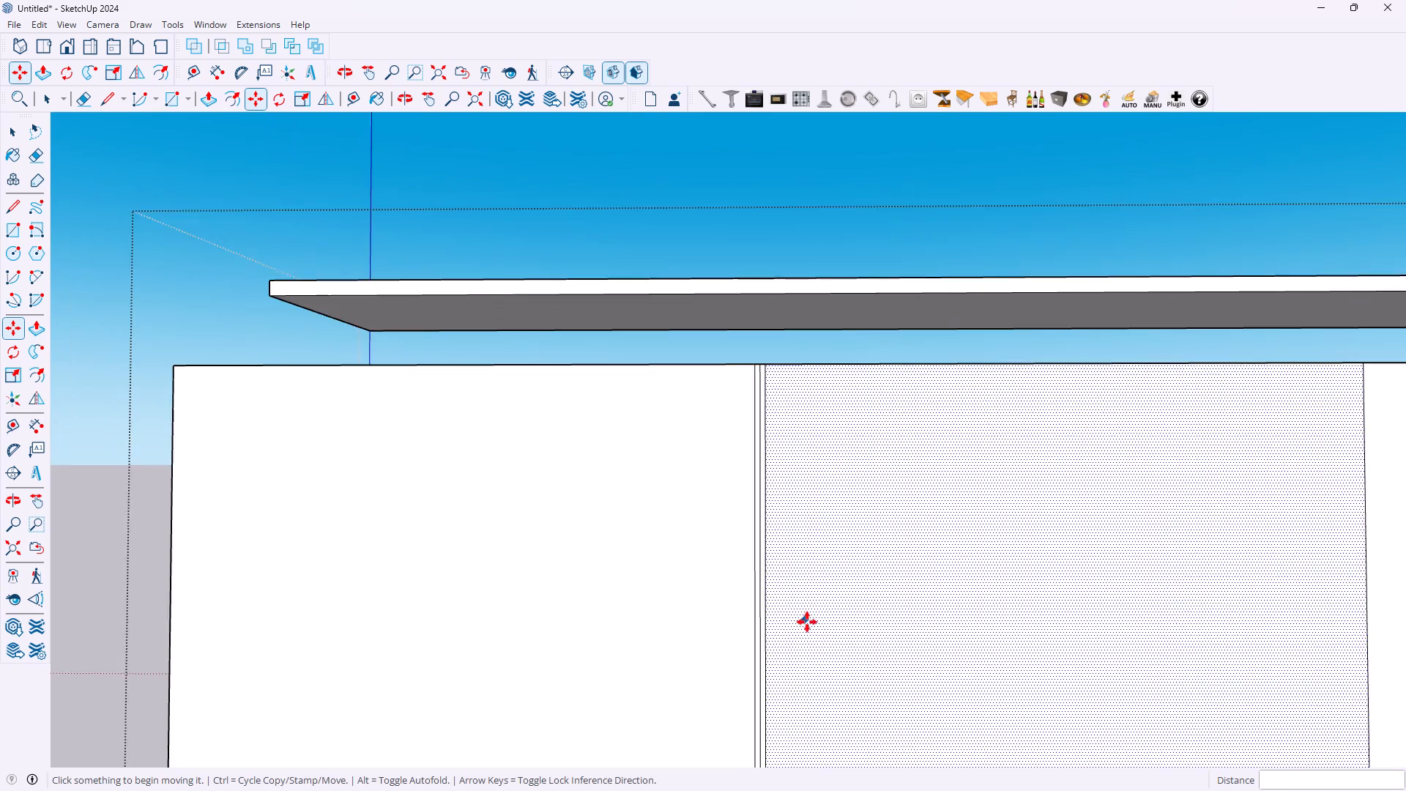
{"action": "scroll", "coordinate": [807, 622], "scroll_direction": "down", "scroll_amount": 2}
{"action": "scroll", "coordinate": [868, 675], "scroll_direction": "up", "scroll_amount": 2}
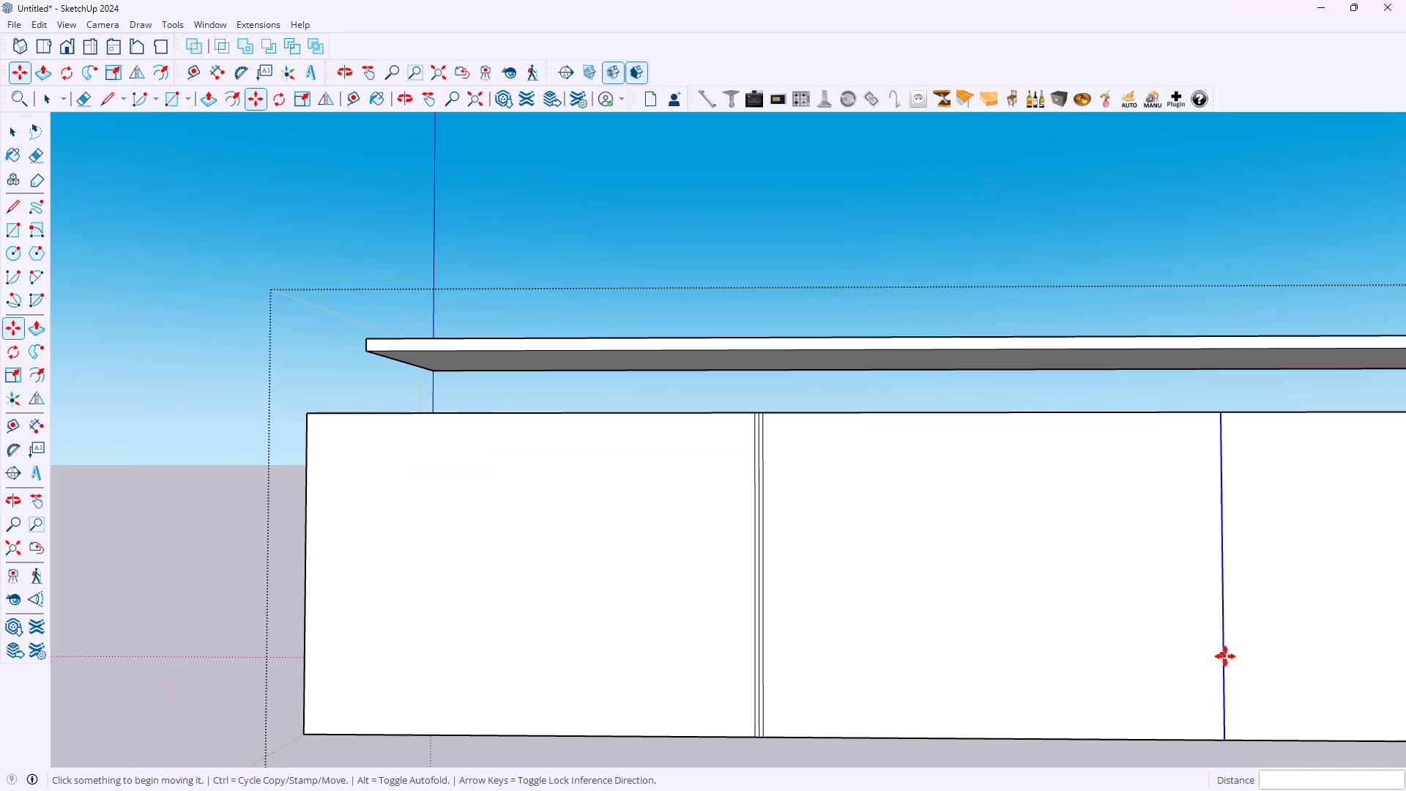
{"action": "left_click", "coordinate": [1225, 657]}
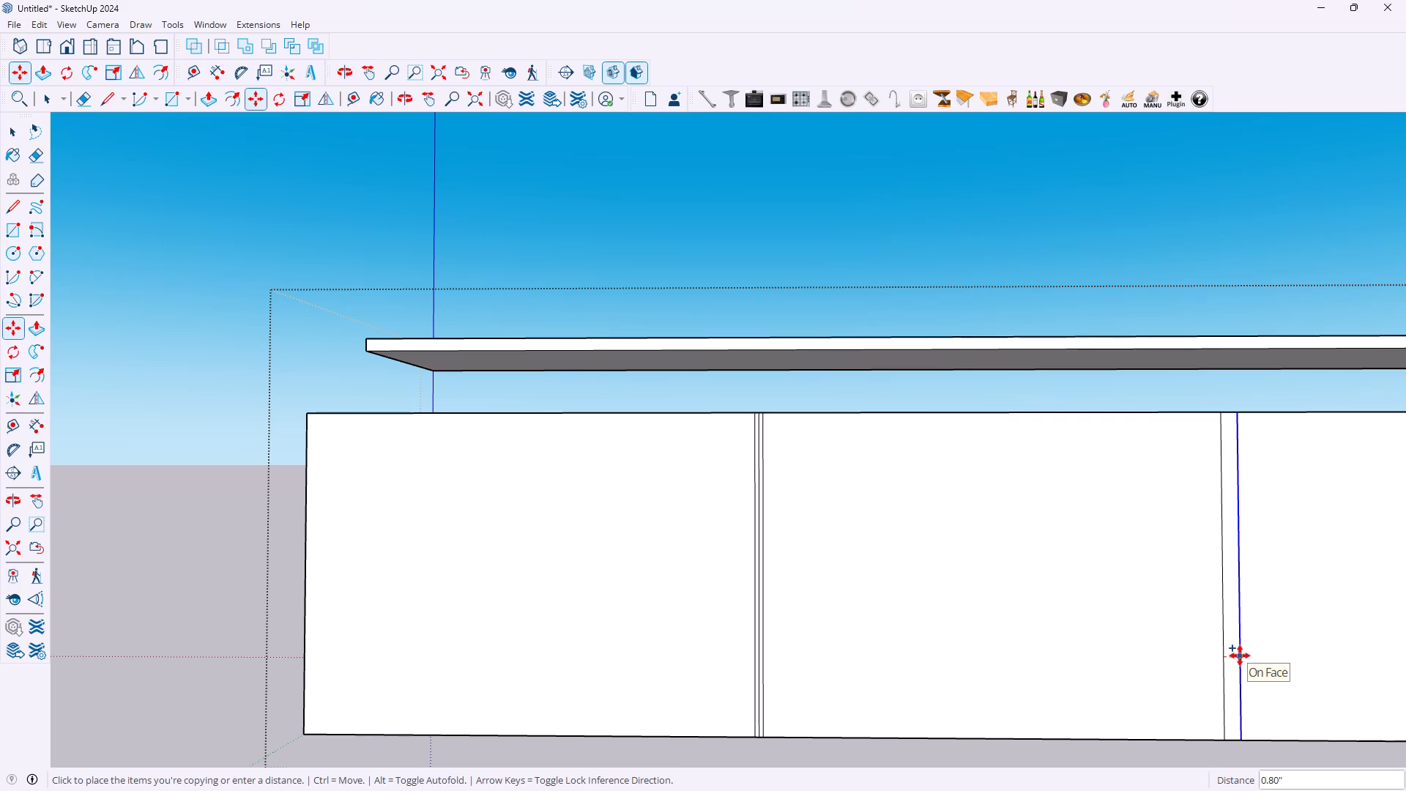
{"action": "type", "text": "0.2"}
{"action": "key", "text": "Return"}
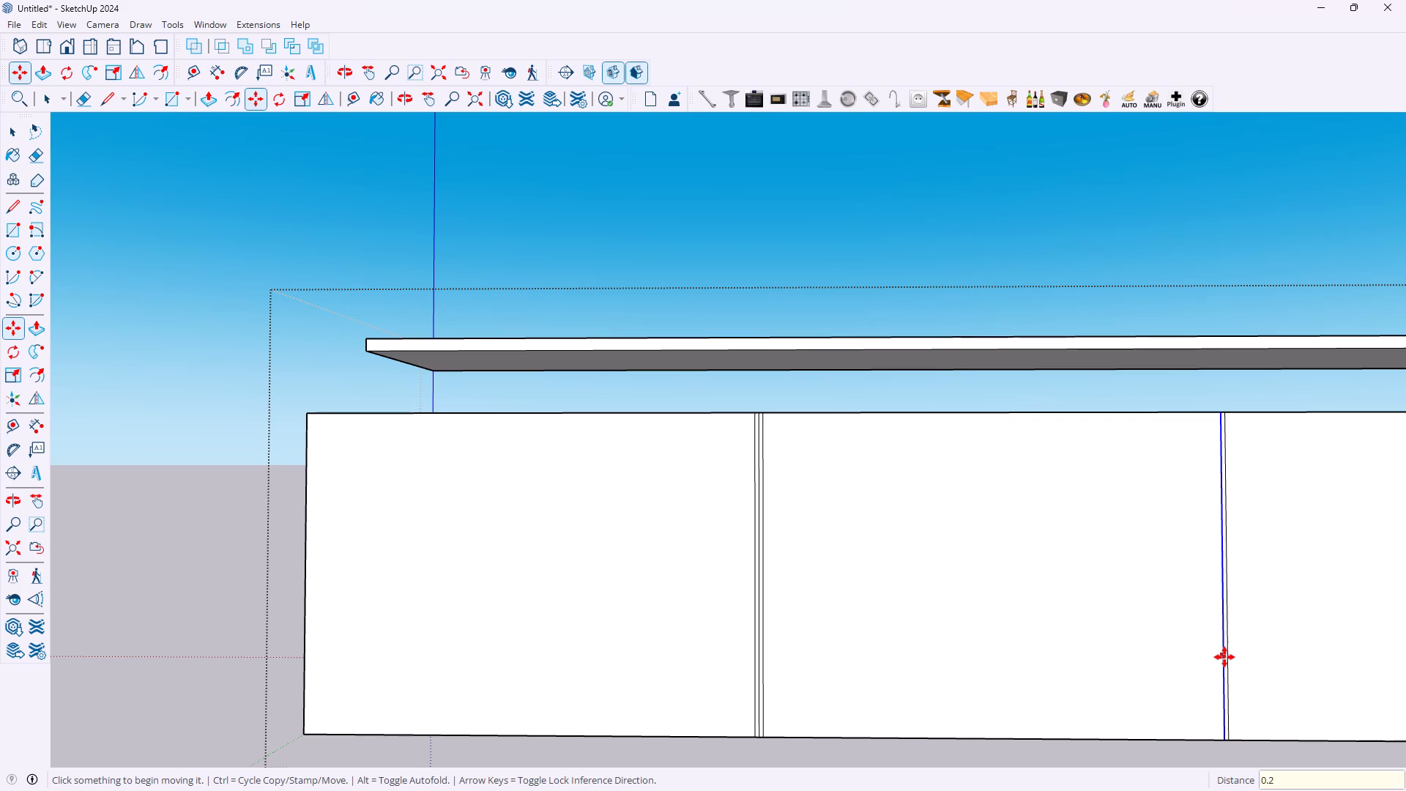
{"action": "left_click", "coordinate": [1224, 657]}
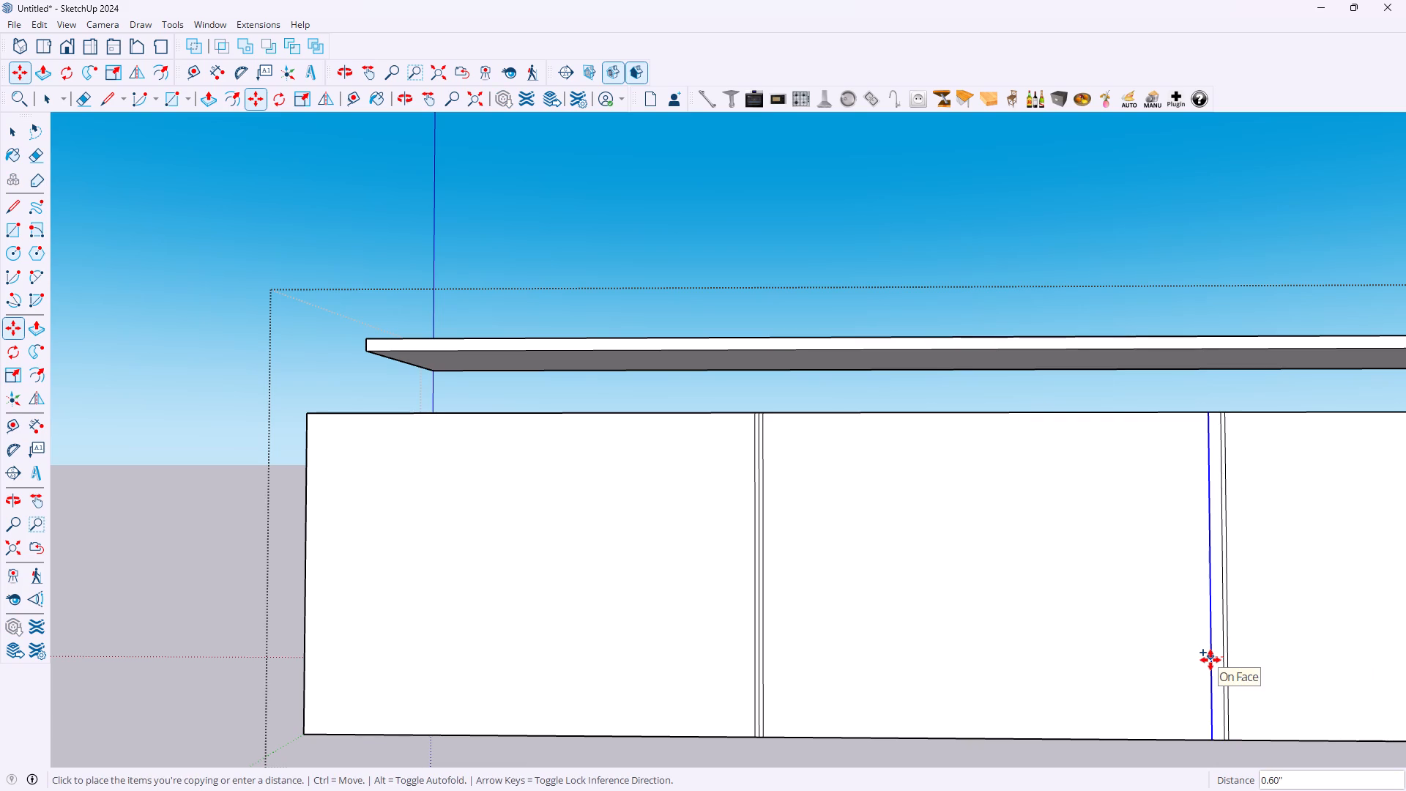
{"action": "type", "text": "0.2"}
{"action": "key", "text": "Return"}
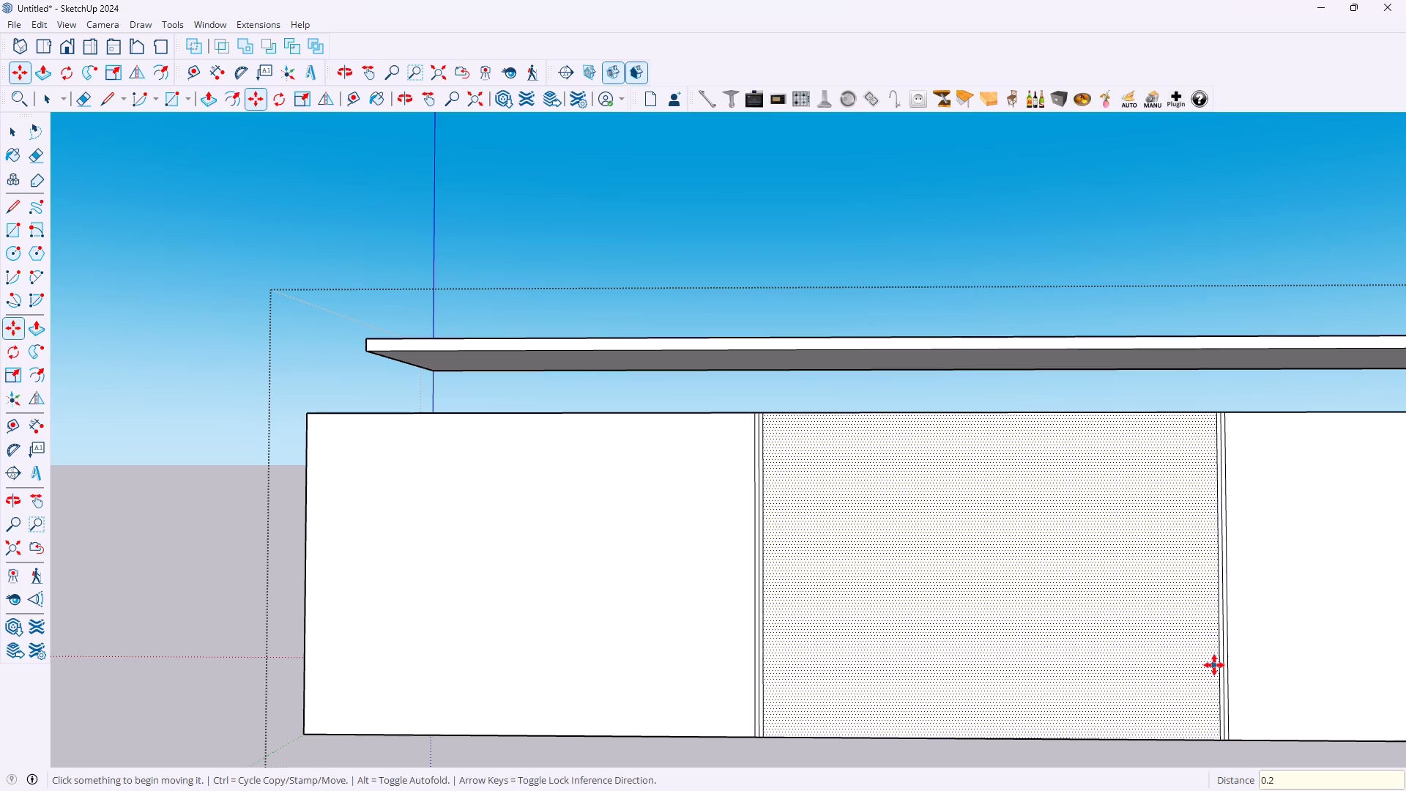
Delete the original middle line of both divider groups, leaving two gap strips on the base front.
{"action": "key", "text": "space"}
{"action": "scroll", "coordinate": [1243, 643], "scroll_direction": "down", "scroll_amount": 3}
{"action": "scroll", "coordinate": [1224, 638], "scroll_direction": "up", "scroll_amount": 4}
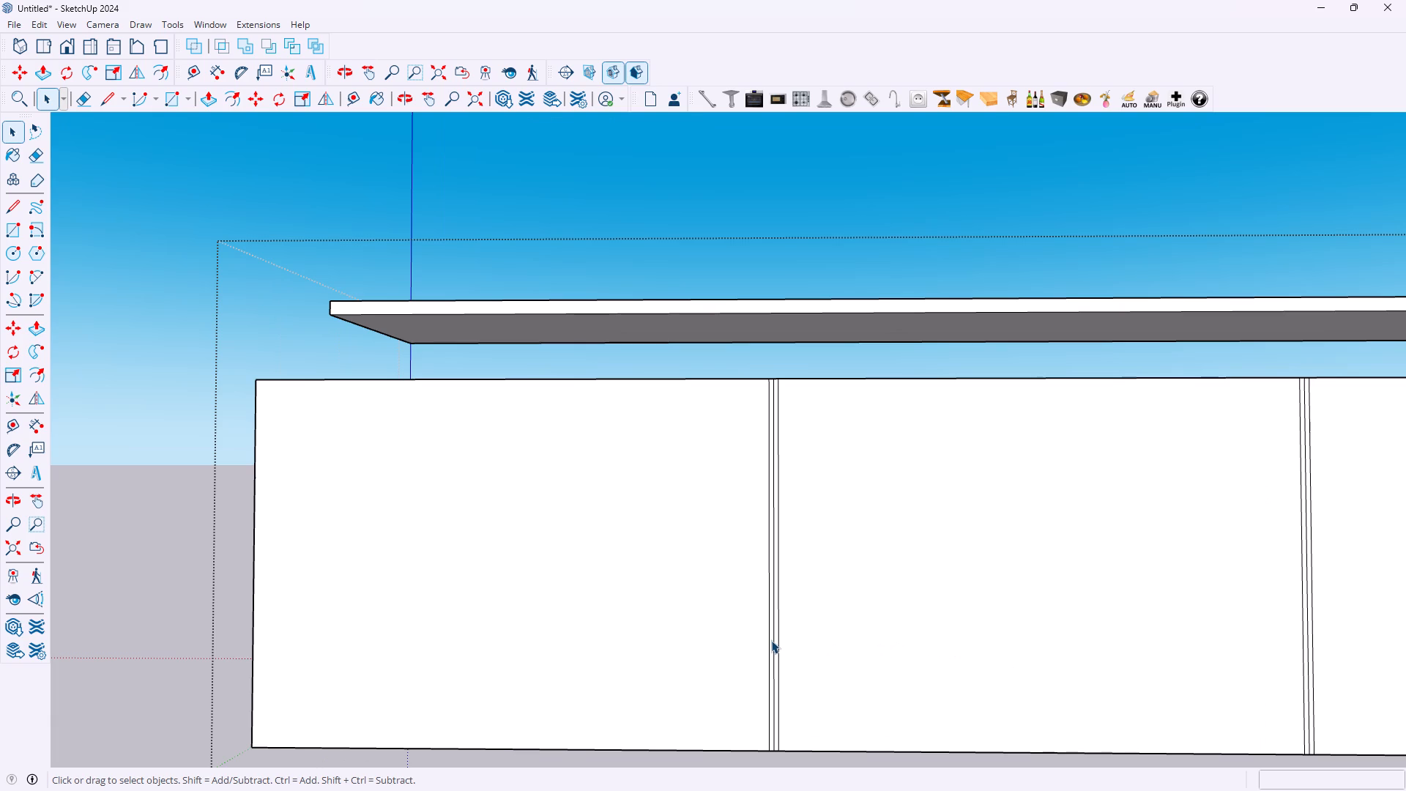
{"action": "left_click", "coordinate": [771, 636]}
{"action": "left_click", "coordinate": [773, 635]}
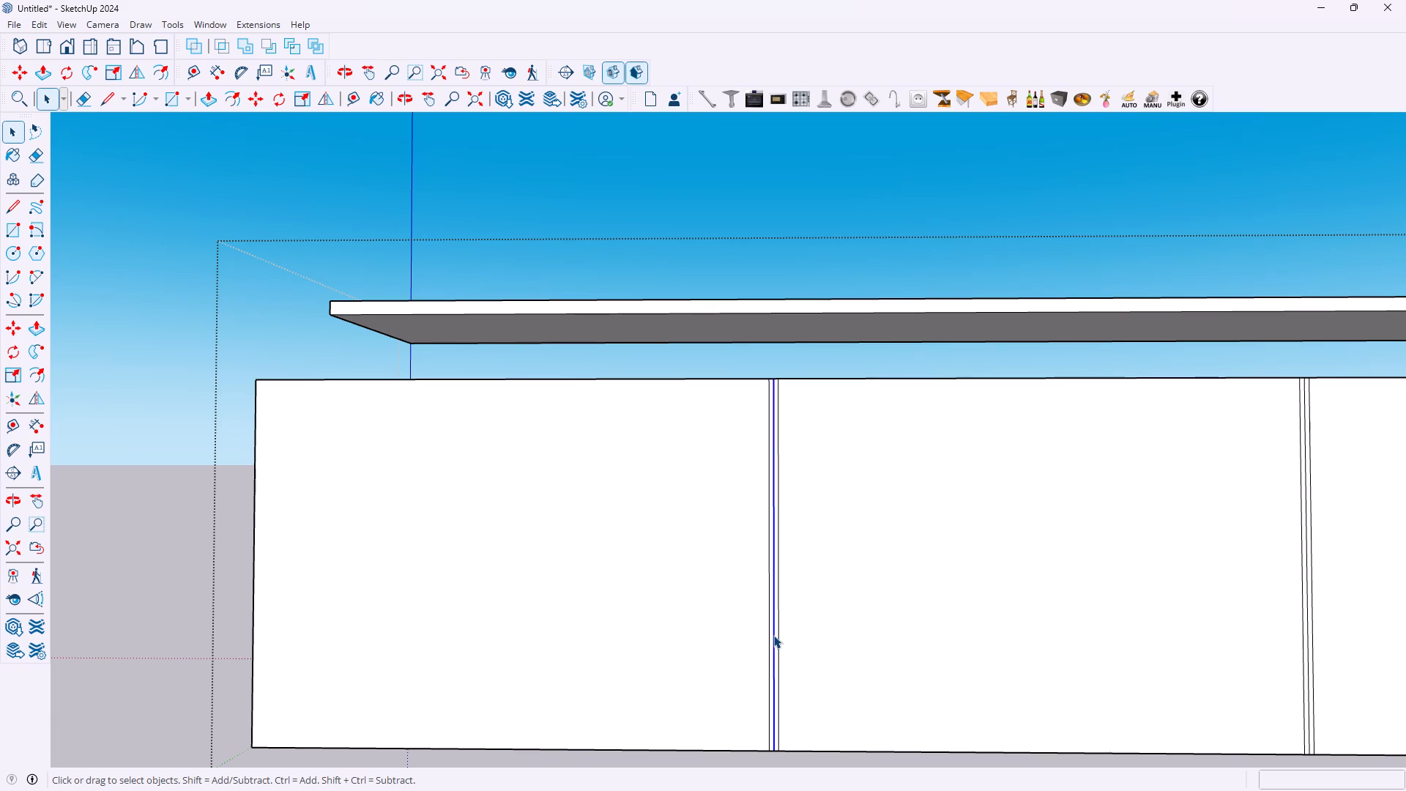
{"action": "key", "text": "Delete"}
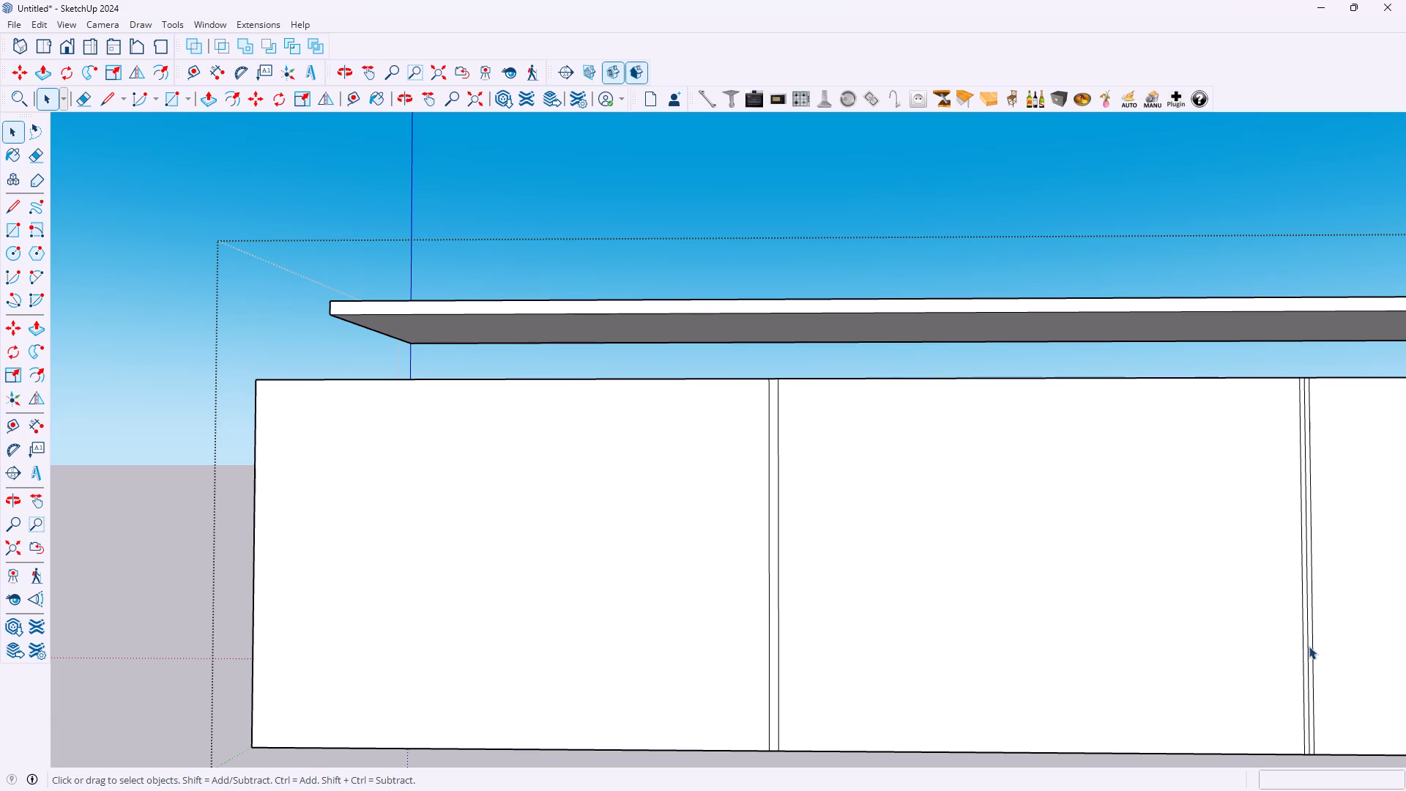
{"action": "left_click", "coordinate": [1308, 647]}
{"action": "key", "text": "Delete"}
Push the gap strip nearest the blue axis 0.5 inches into the base.
{"action": "scroll", "coordinate": [1271, 626], "scroll_direction": "down", "scroll_amount": 18}
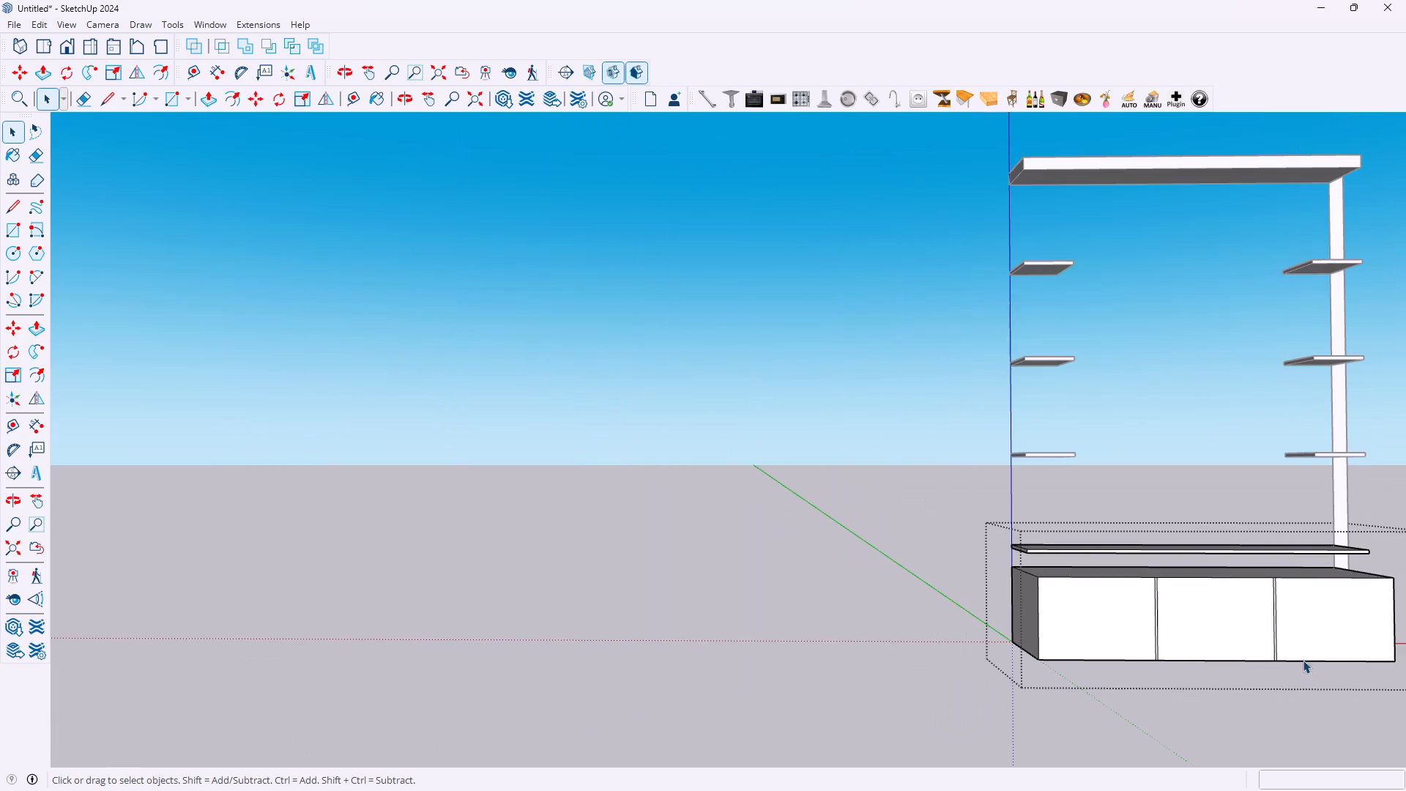
{"action": "middle_click_drag", "start_coordinate": [1361, 668], "coordinate": [1276, 671]}
{"action": "scroll", "coordinate": [1351, 661], "scroll_direction": "up", "scroll_amount": 1}
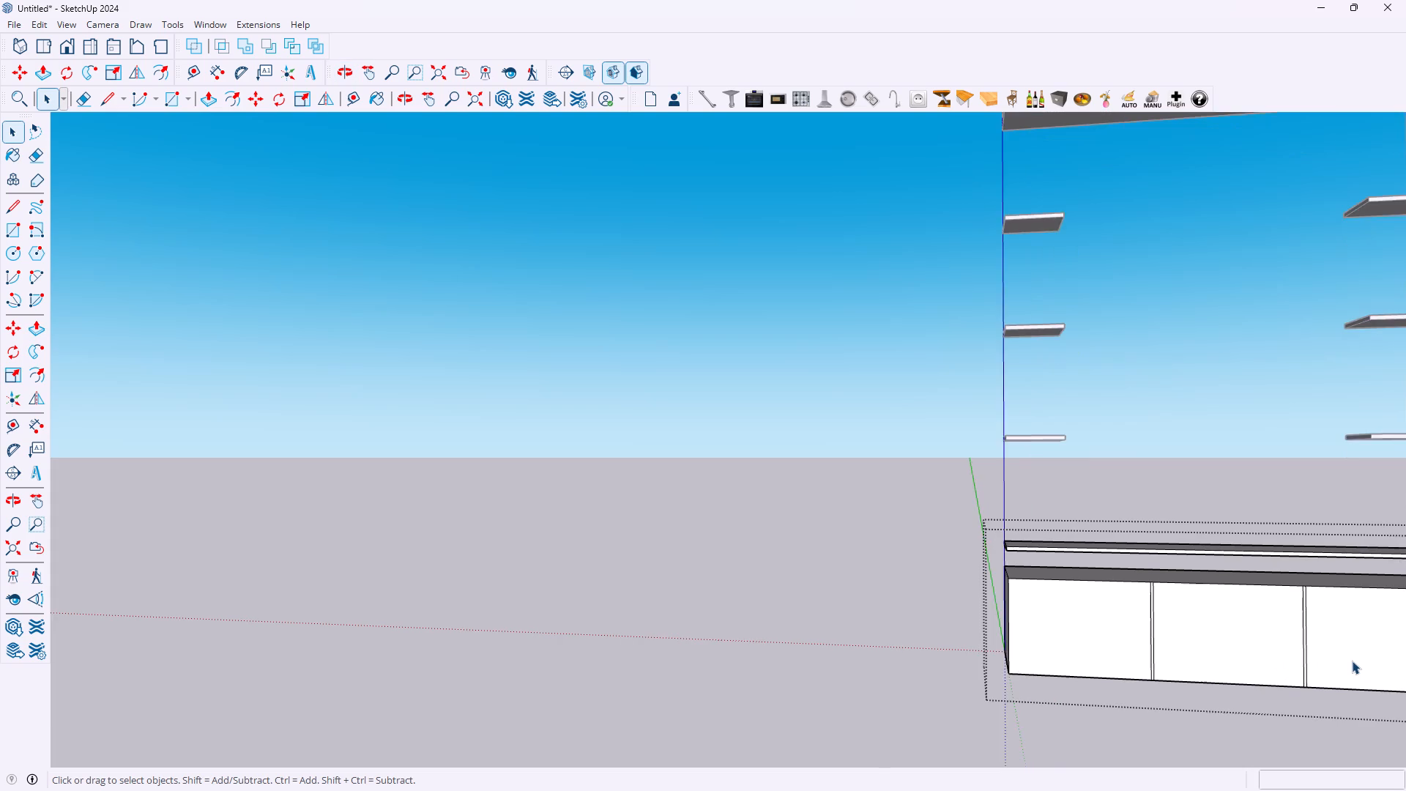
{"action": "scroll", "coordinate": [1352, 661], "scroll_direction": "up", "scroll_amount": 3}
{"action": "scroll", "coordinate": [1179, 636], "scroll_direction": "up", "scroll_amount": 1}
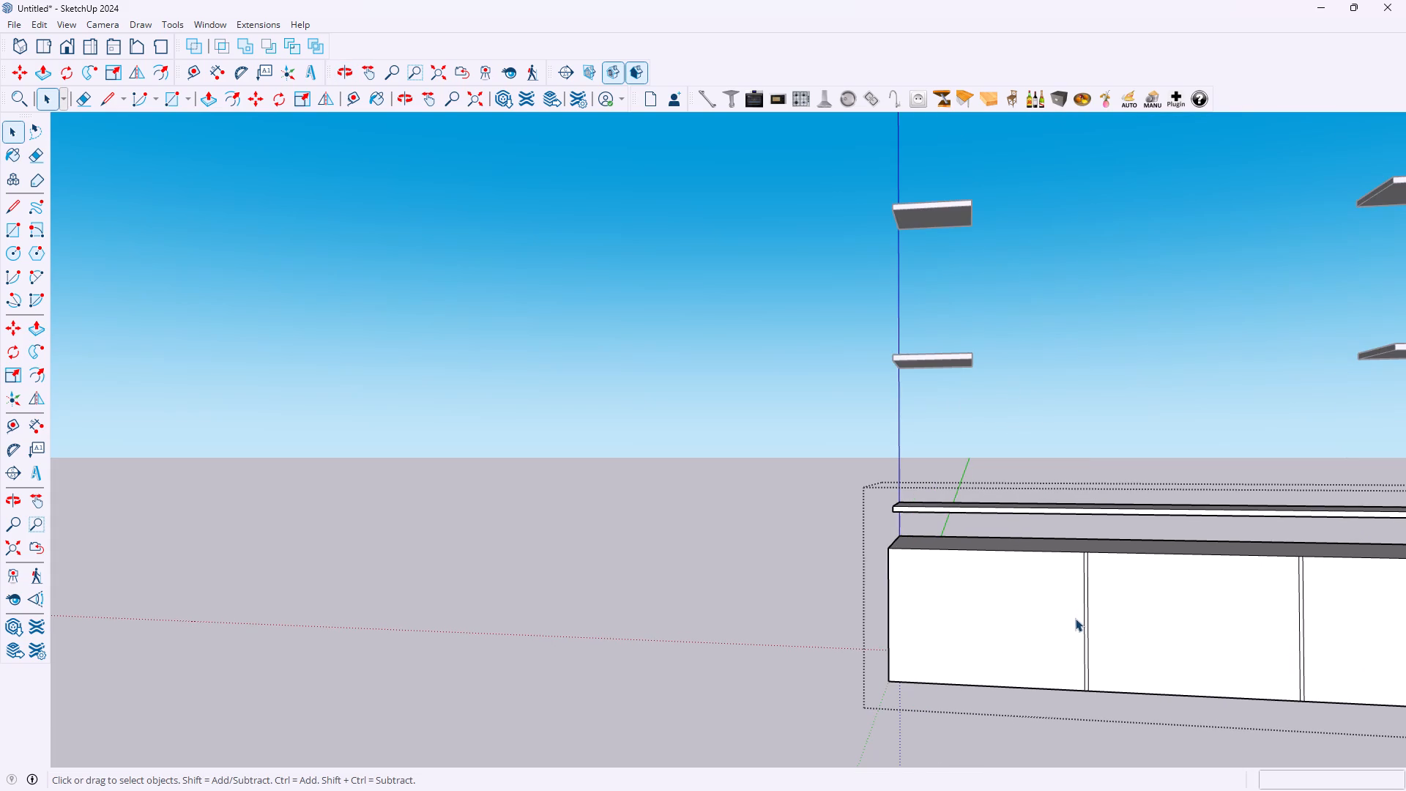
{"action": "scroll", "coordinate": [1109, 611], "scroll_direction": "up", "scroll_amount": 1}
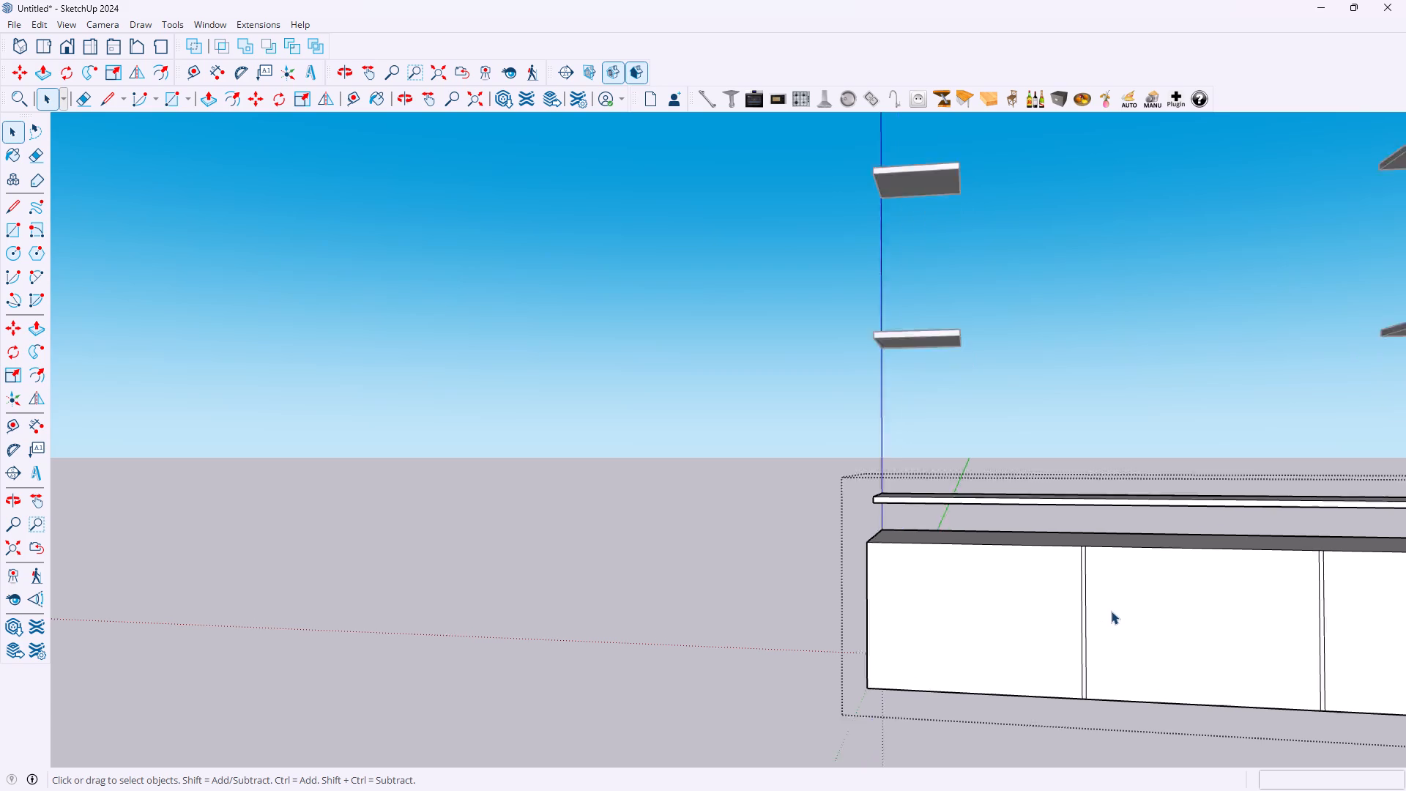
{"action": "scroll", "coordinate": [1111, 611], "scroll_direction": "up", "scroll_amount": 12}
{"action": "left_click", "coordinate": [1057, 622]}
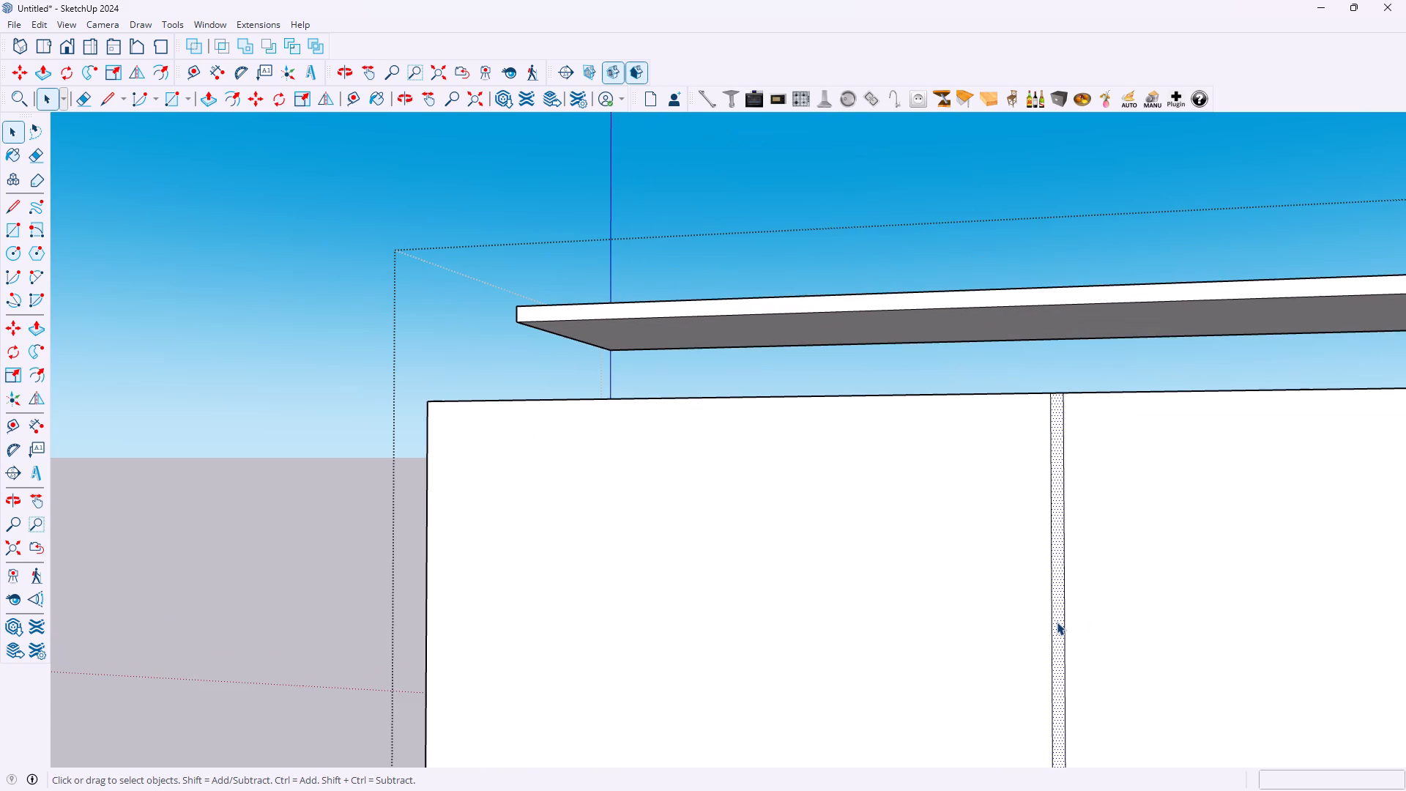
{"action": "key", "text": "p"}
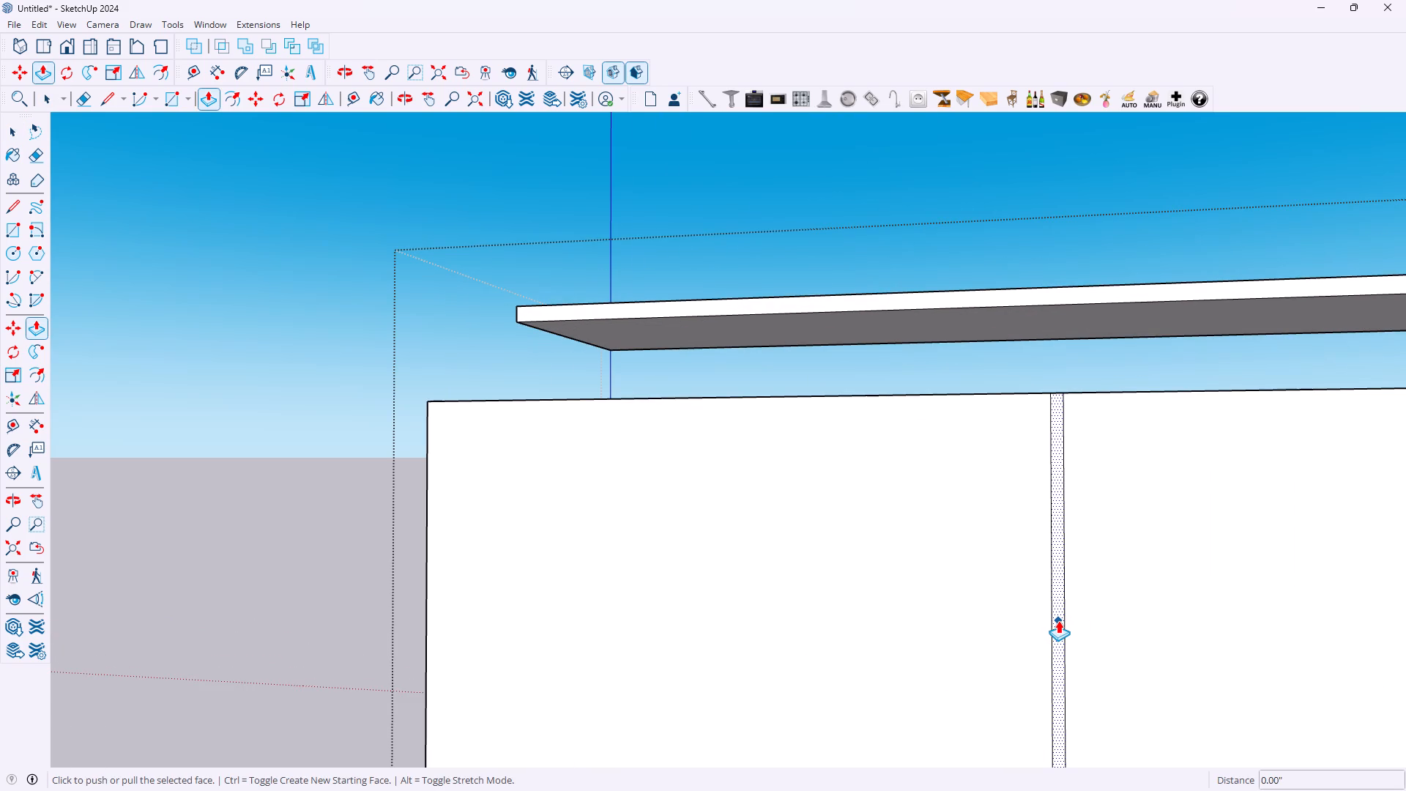
{"action": "left_click", "coordinate": [1058, 620]}
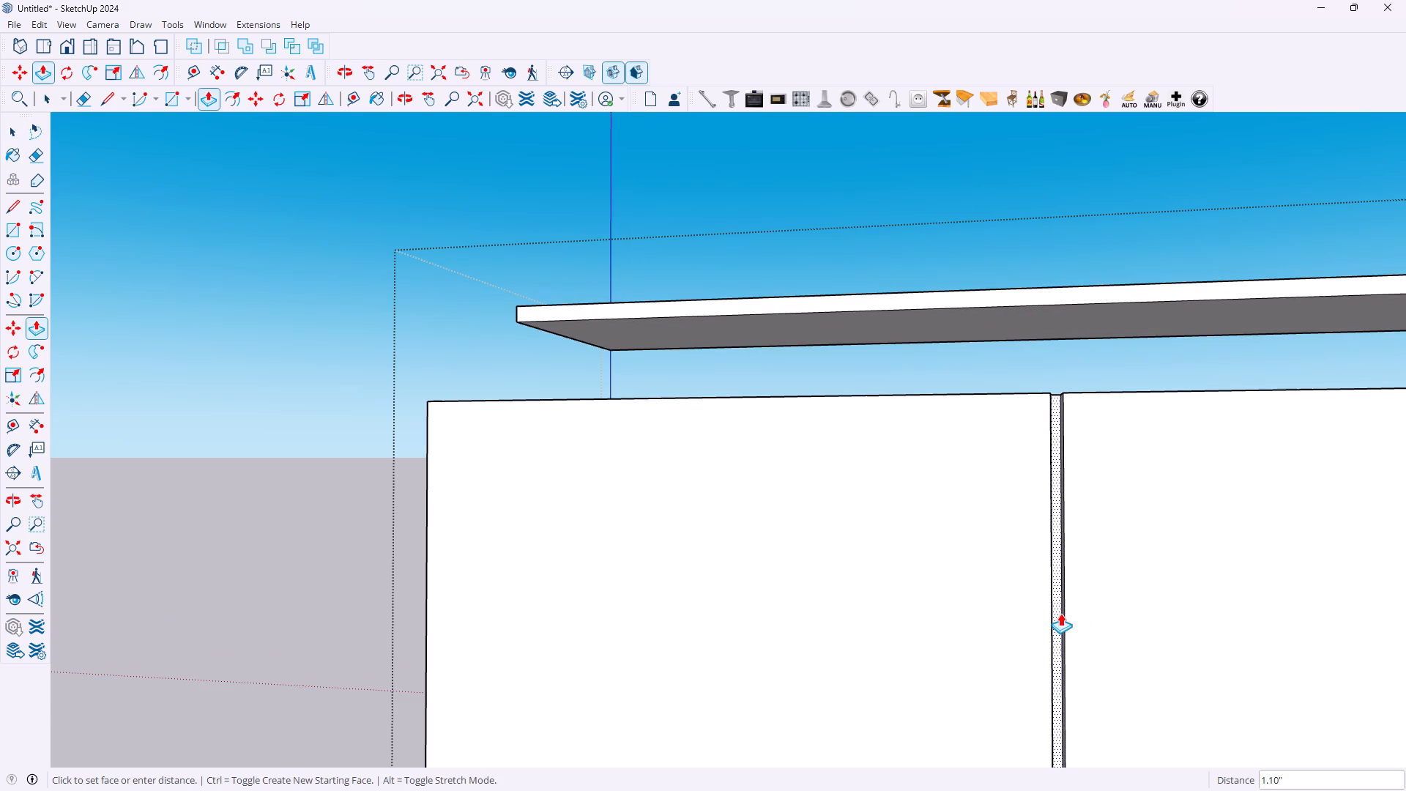
{"action": "scroll", "coordinate": [1060, 613], "scroll_direction": "up", "scroll_amount": 7}
{"action": "middle_click_drag", "start_coordinate": [1060, 613], "coordinate": [1065, 613]}
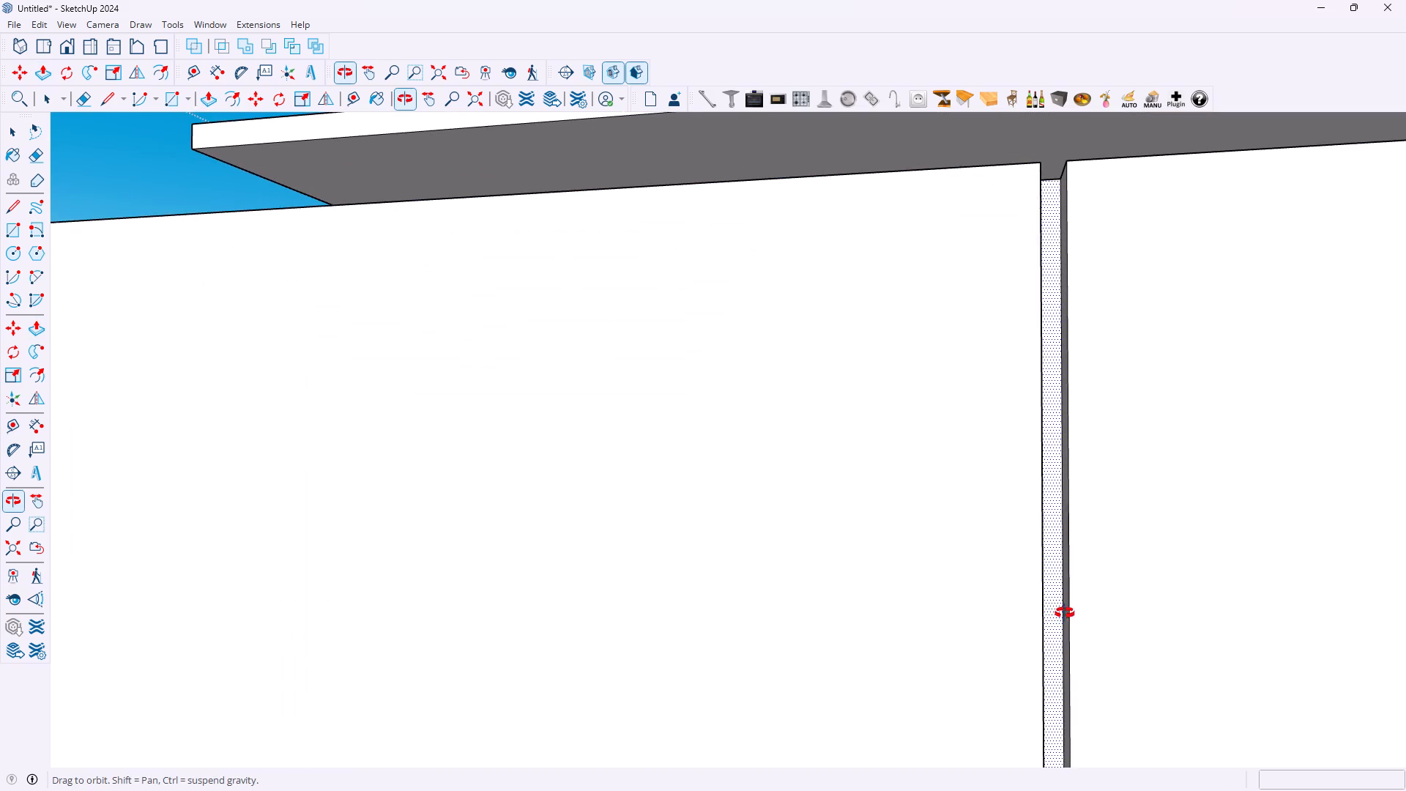
{"action": "middle_click_drag", "start_coordinate": [1065, 613], "coordinate": [1202, 656]}
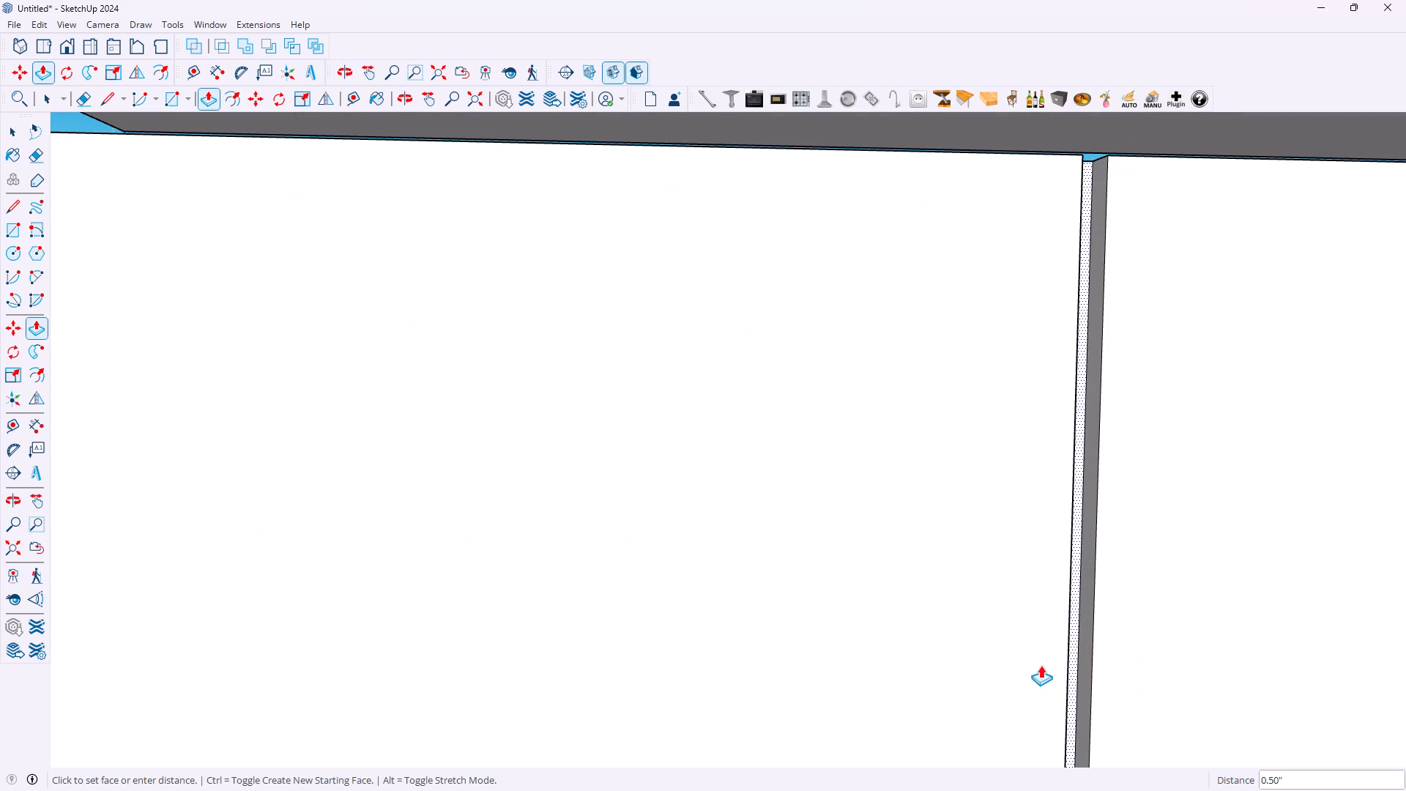
{"action": "type", "text": "0."}
{"action": "key", "text": "5"}
{"action": "key", "text": "Return"}
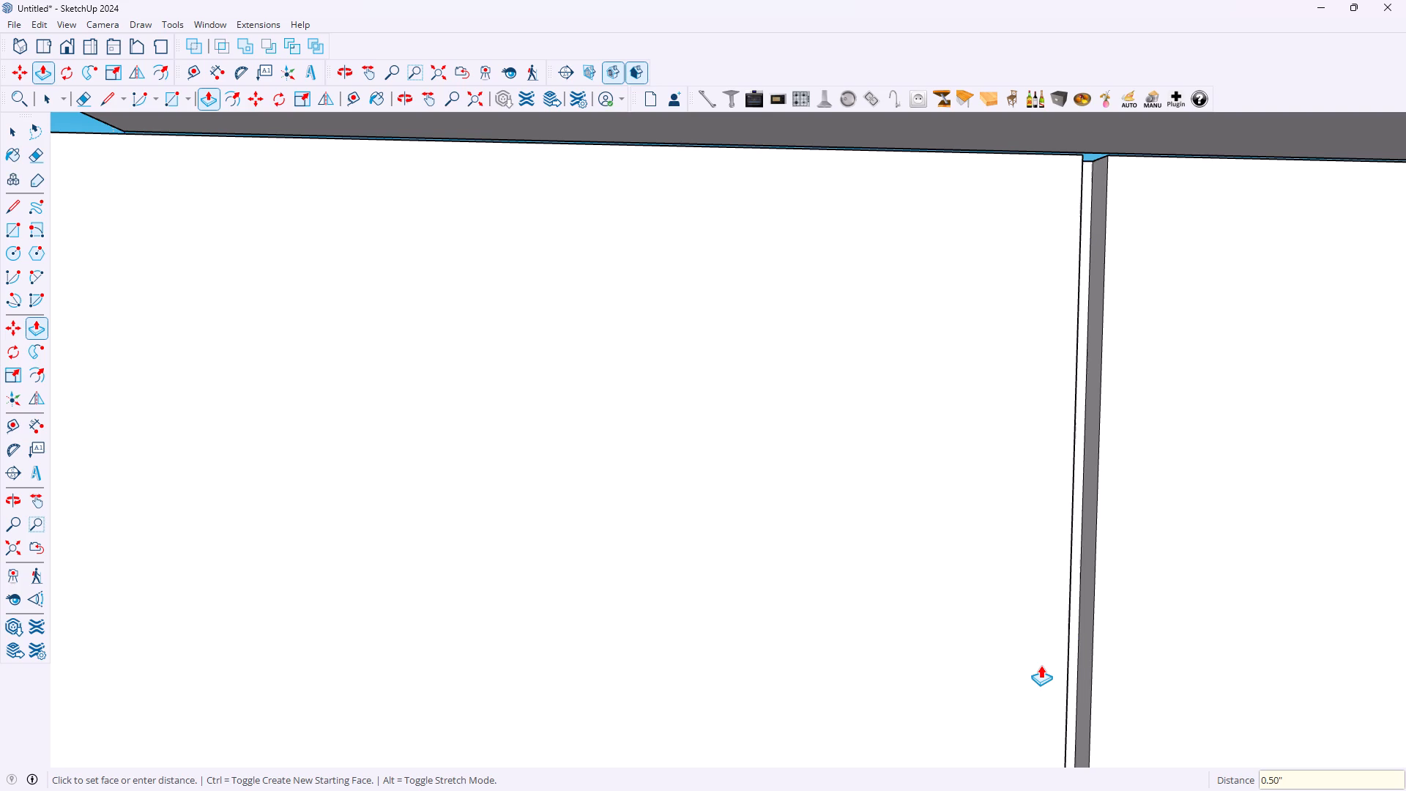
Push the second gap strip into the base by the same 0.5-inch depth.
{"action": "scroll", "coordinate": [1169, 644], "scroll_direction": "down", "scroll_amount": 4}
{"action": "scroll", "coordinate": [1127, 591], "scroll_direction": "down", "scroll_amount": 12}
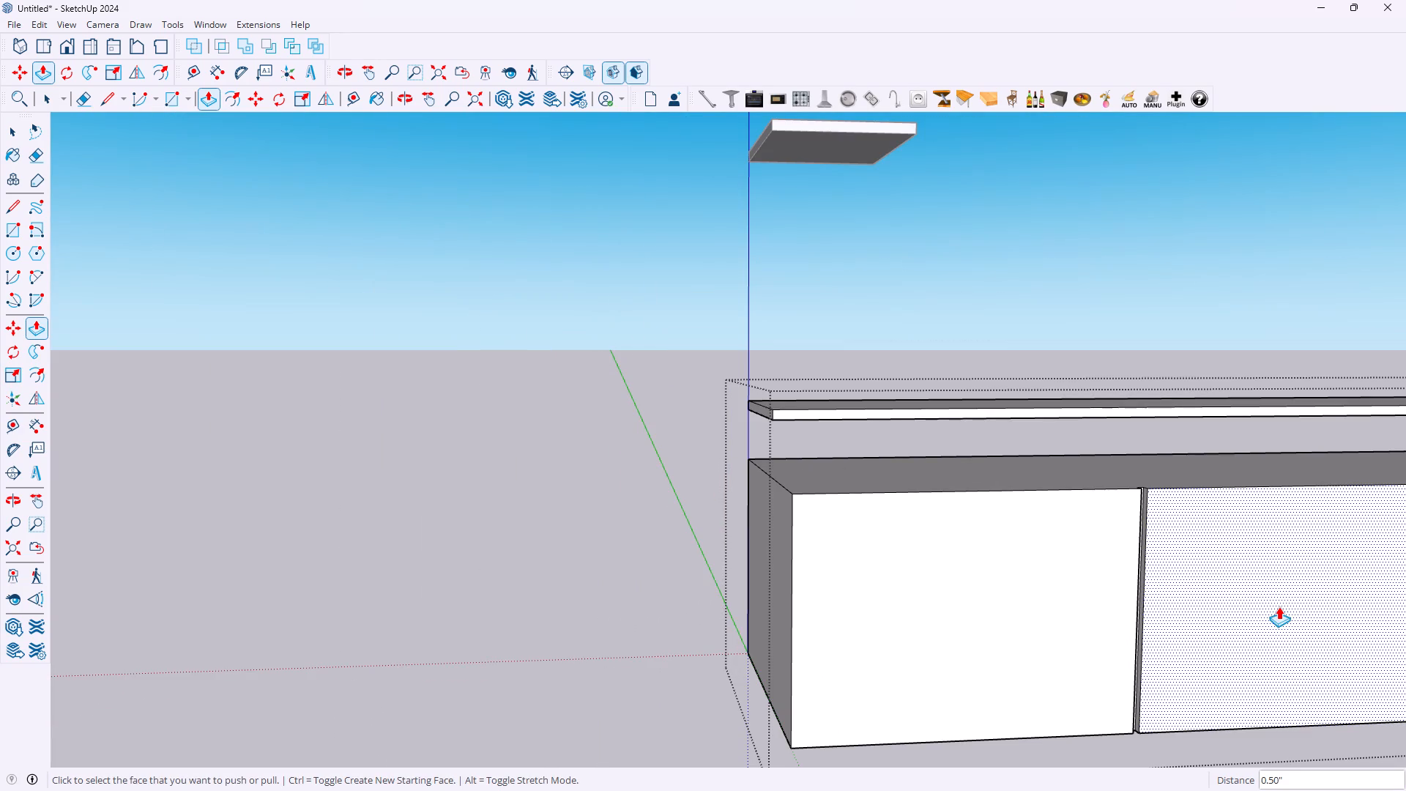
{"action": "middle_click_drag", "start_coordinate": [1277, 606], "coordinate": [1027, 587]}
{"action": "scroll", "coordinate": [1133, 589], "scroll_direction": "down", "scroll_amount": 9}
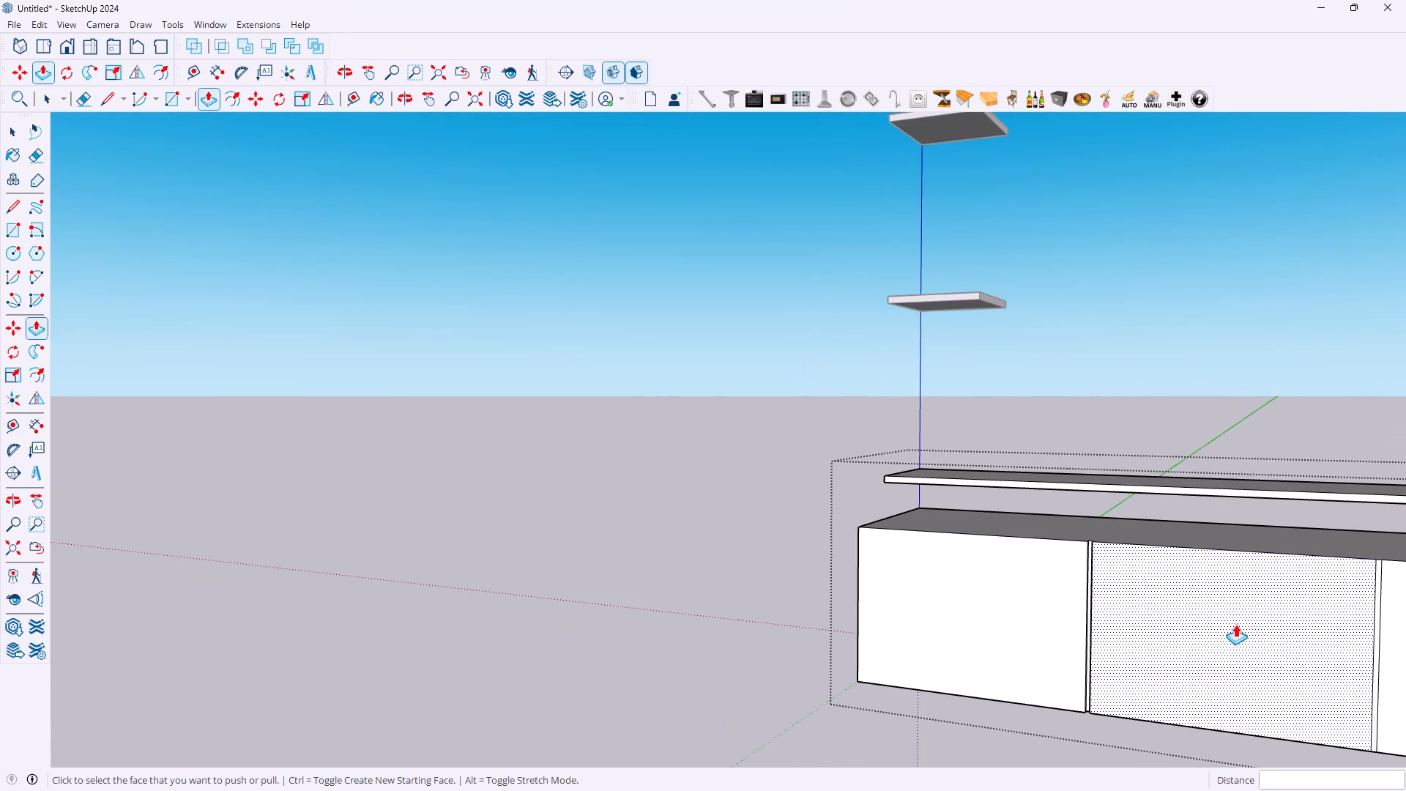
{"action": "scroll", "coordinate": [1314, 634], "scroll_direction": "up", "scroll_amount": 11}
{"action": "double_click", "coordinate": [1340, 640]}
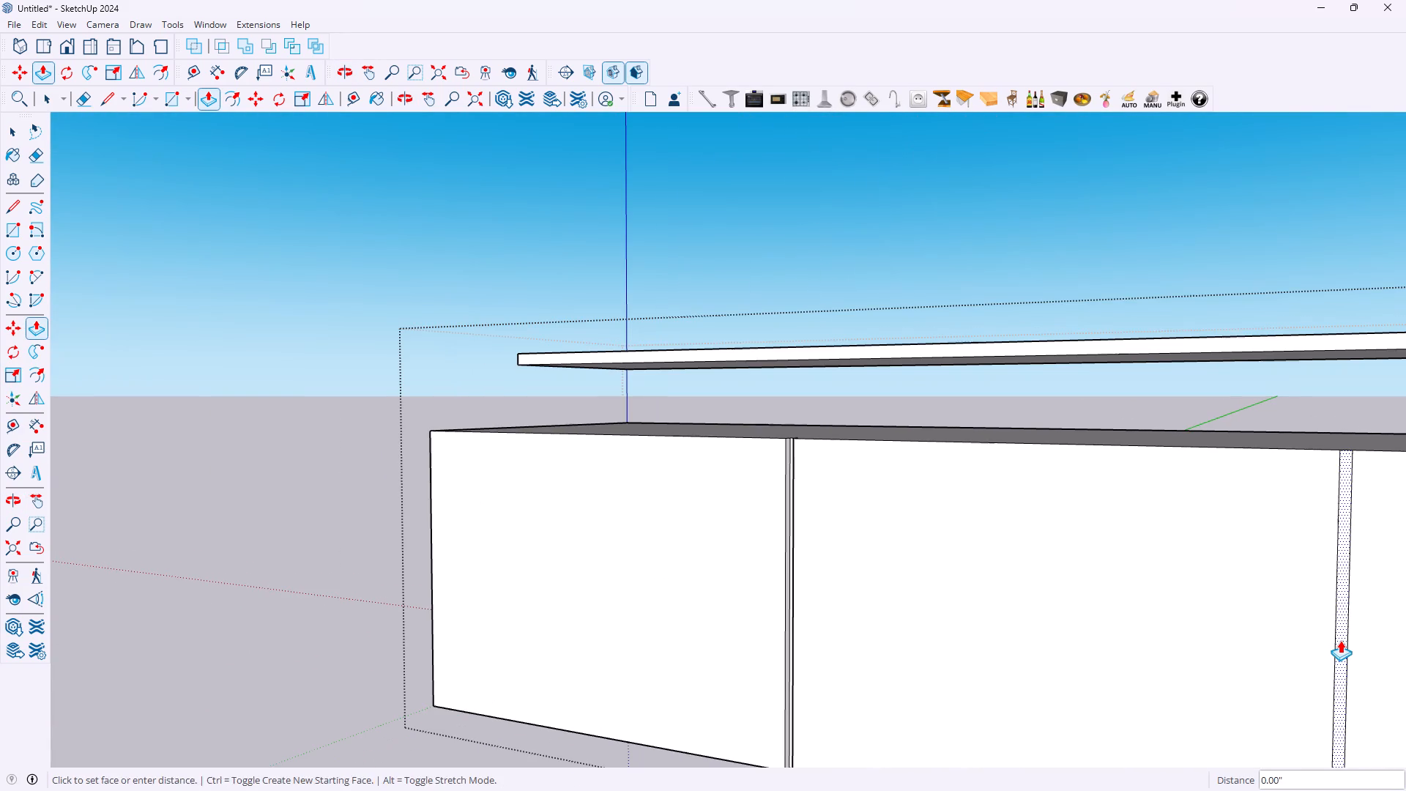
{"action": "middle_click_drag", "start_coordinate": [1262, 491], "coordinate": [1396, 542]}
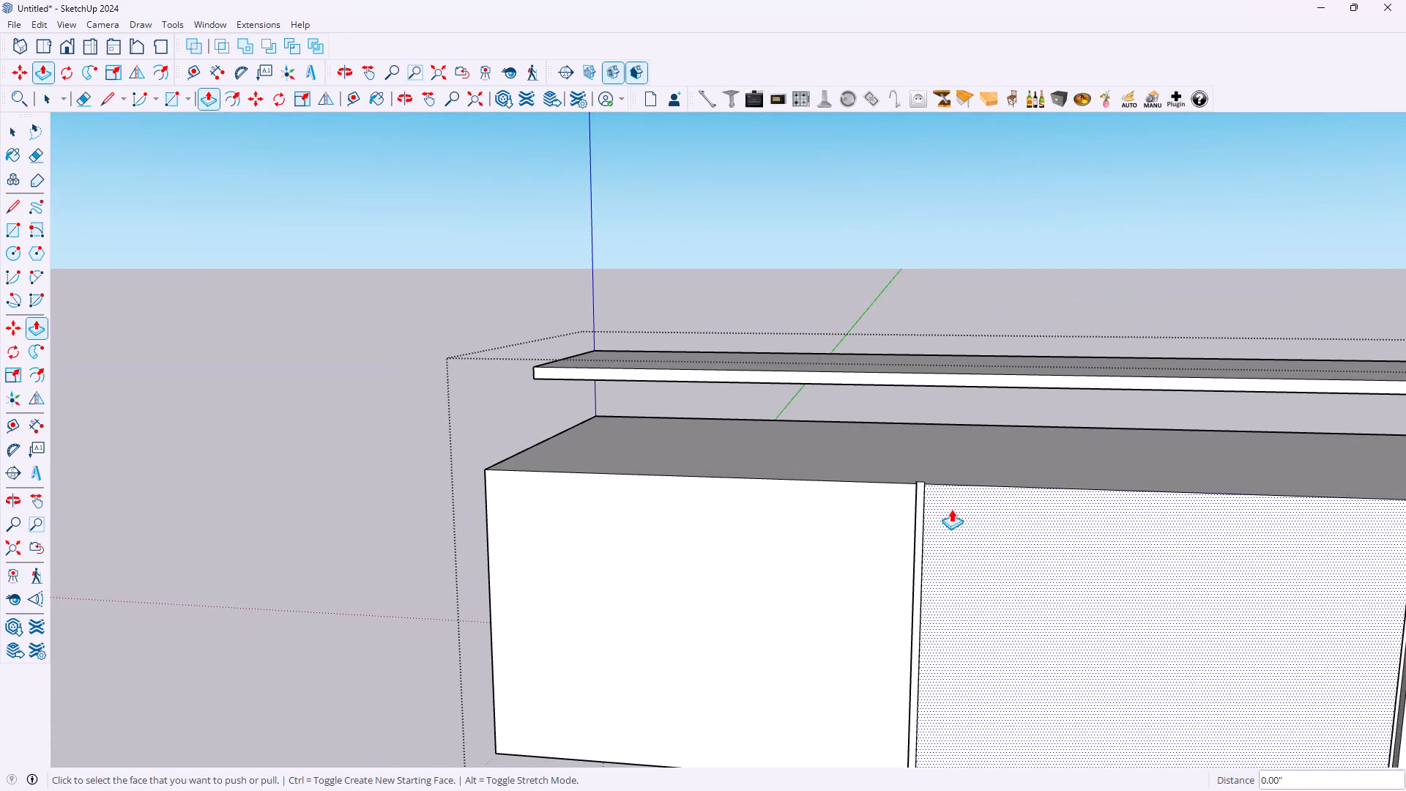
Finish editing the base group and return to the whole model.
{"action": "scroll", "coordinate": [946, 519], "scroll_direction": "down", "scroll_amount": 4}
{"action": "middle_click_drag", "start_coordinate": [920, 550], "coordinate": [1175, 565]}
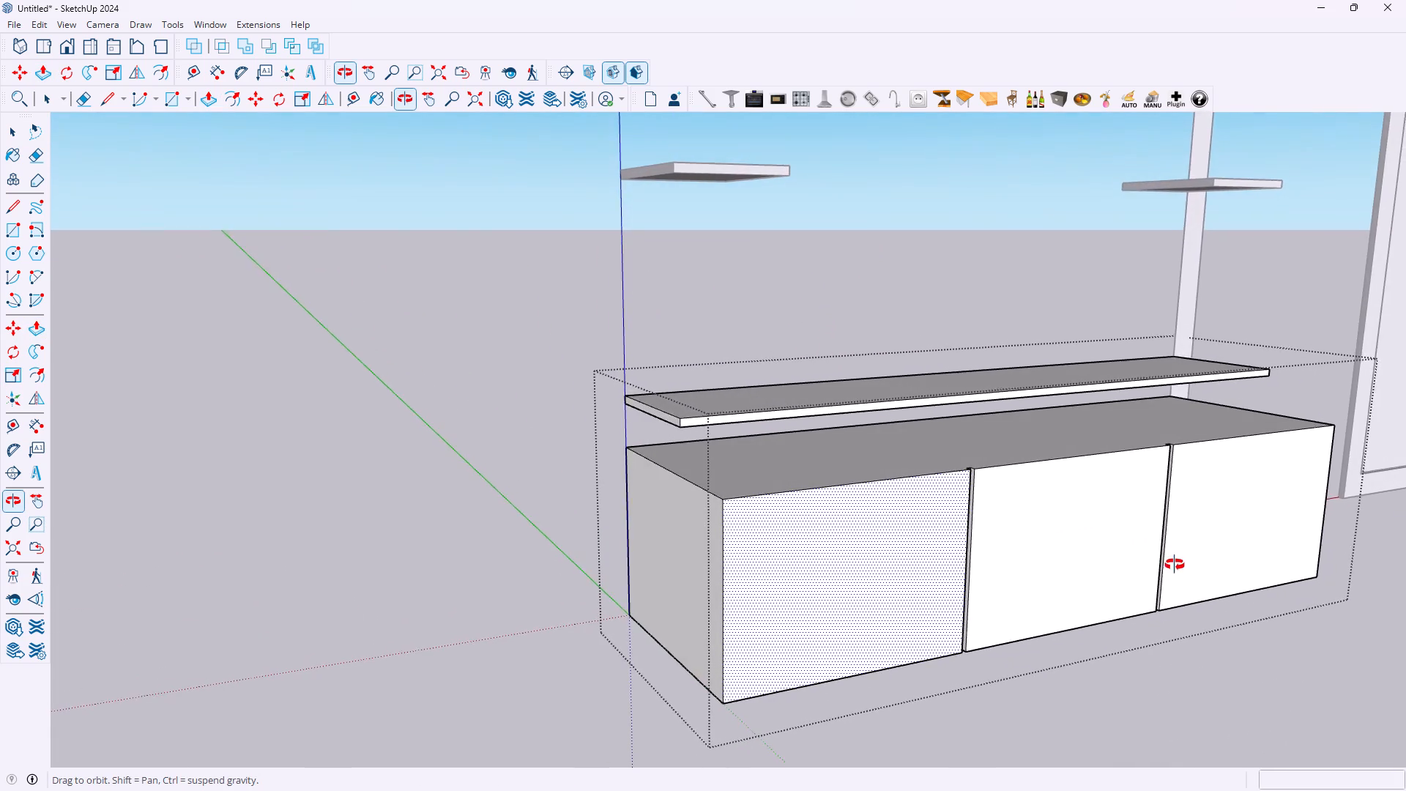
{"action": "middle_click_drag", "start_coordinate": [1175, 565], "coordinate": [1027, 550]}
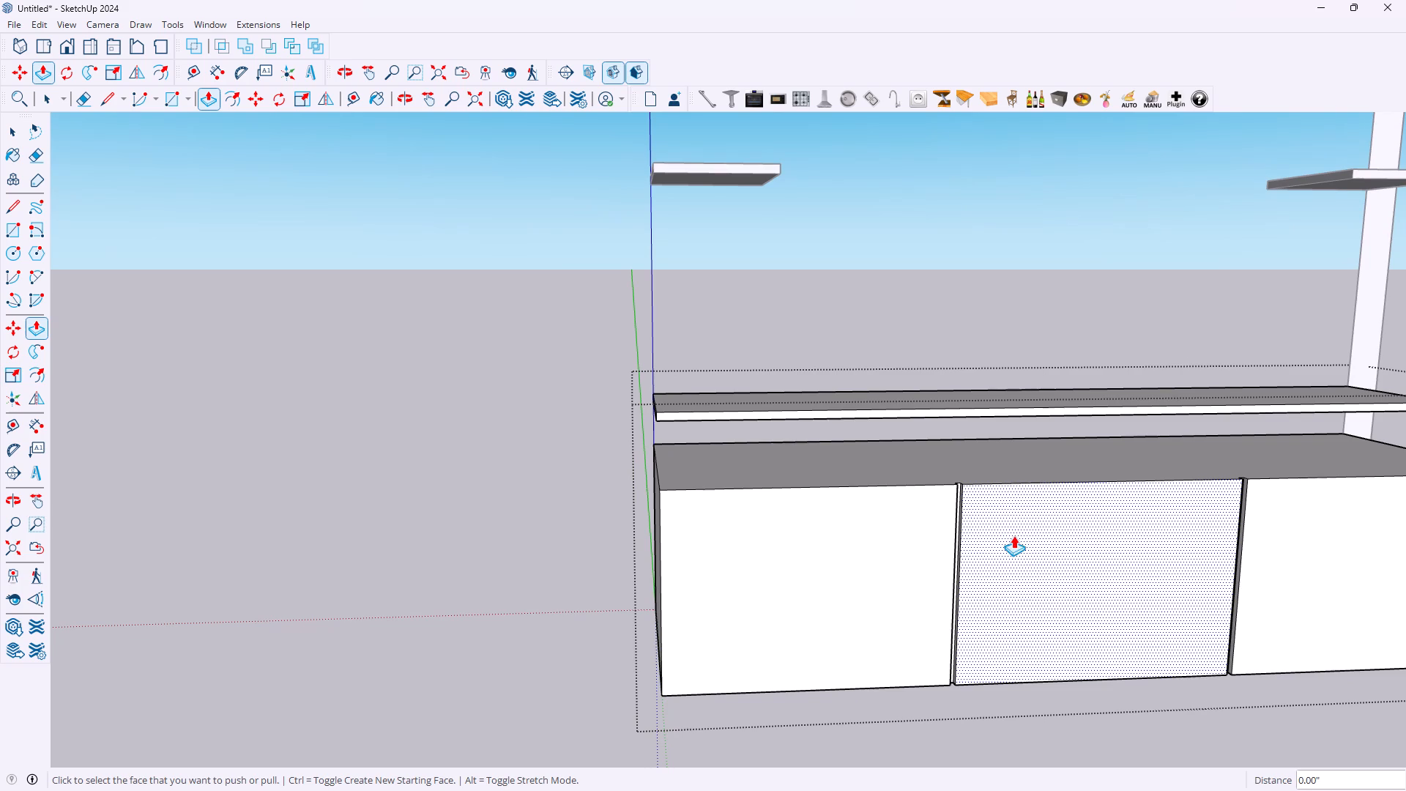
{"action": "scroll", "coordinate": [1013, 535], "scroll_direction": "down", "scroll_amount": 1}
{"action": "middle_click_drag", "start_coordinate": [1013, 535], "coordinate": [926, 467]}
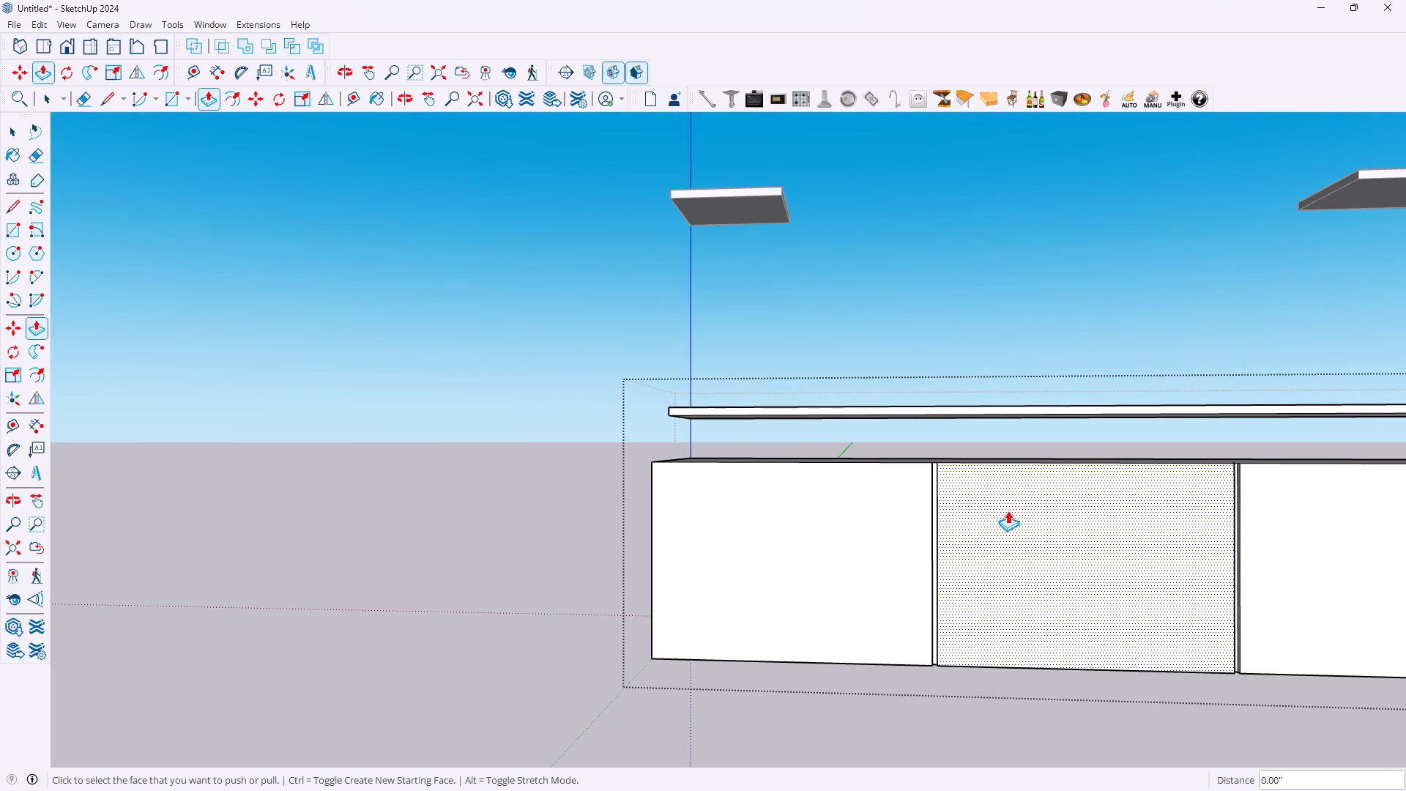
{"action": "scroll", "coordinate": [1008, 511], "scroll_direction": "down", "scroll_amount": 4}
{"action": "middle_click_drag", "start_coordinate": [1182, 578], "coordinate": [1157, 575]}
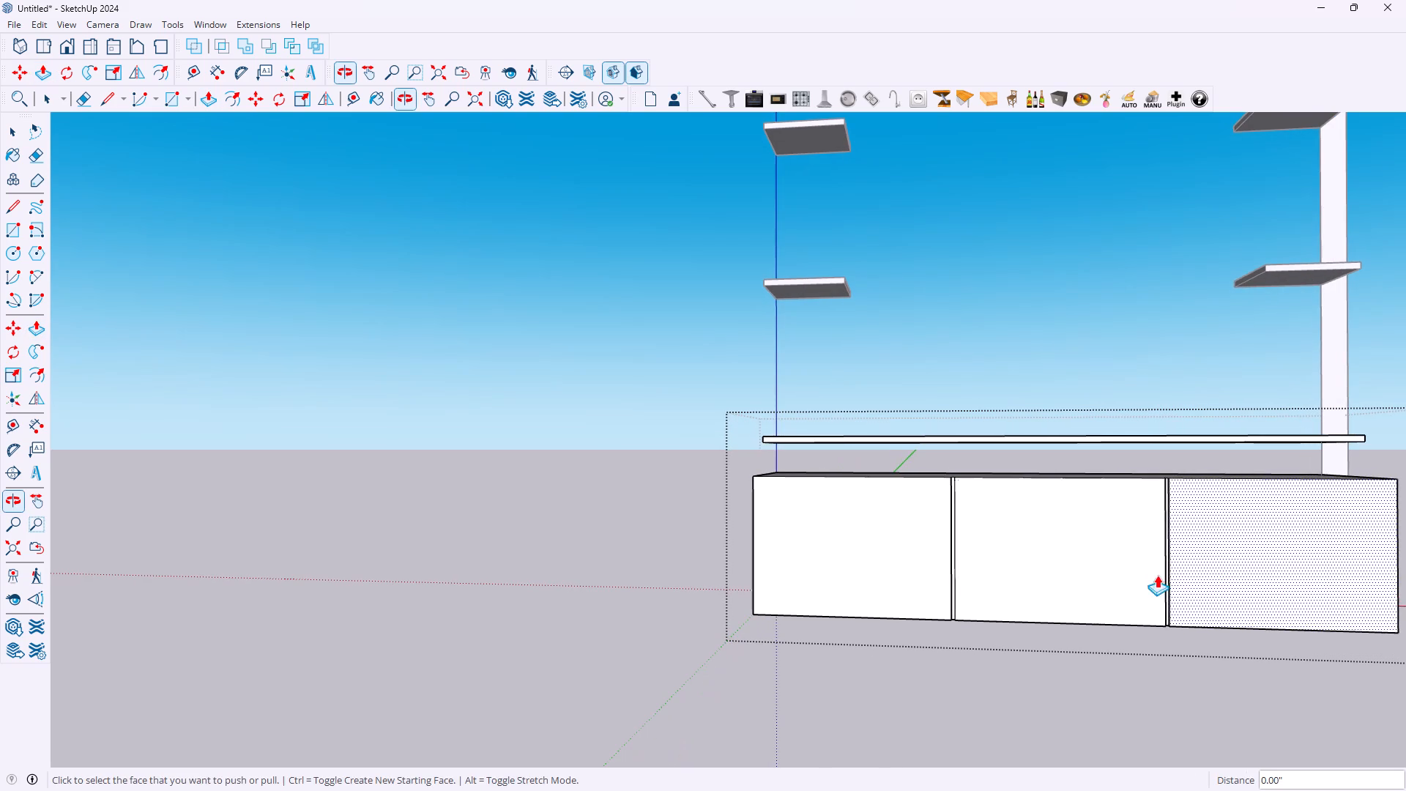
{"action": "key", "text": "space"}
{"action": "scroll", "coordinate": [1156, 592], "scroll_direction": "down", "scroll_amount": 2}
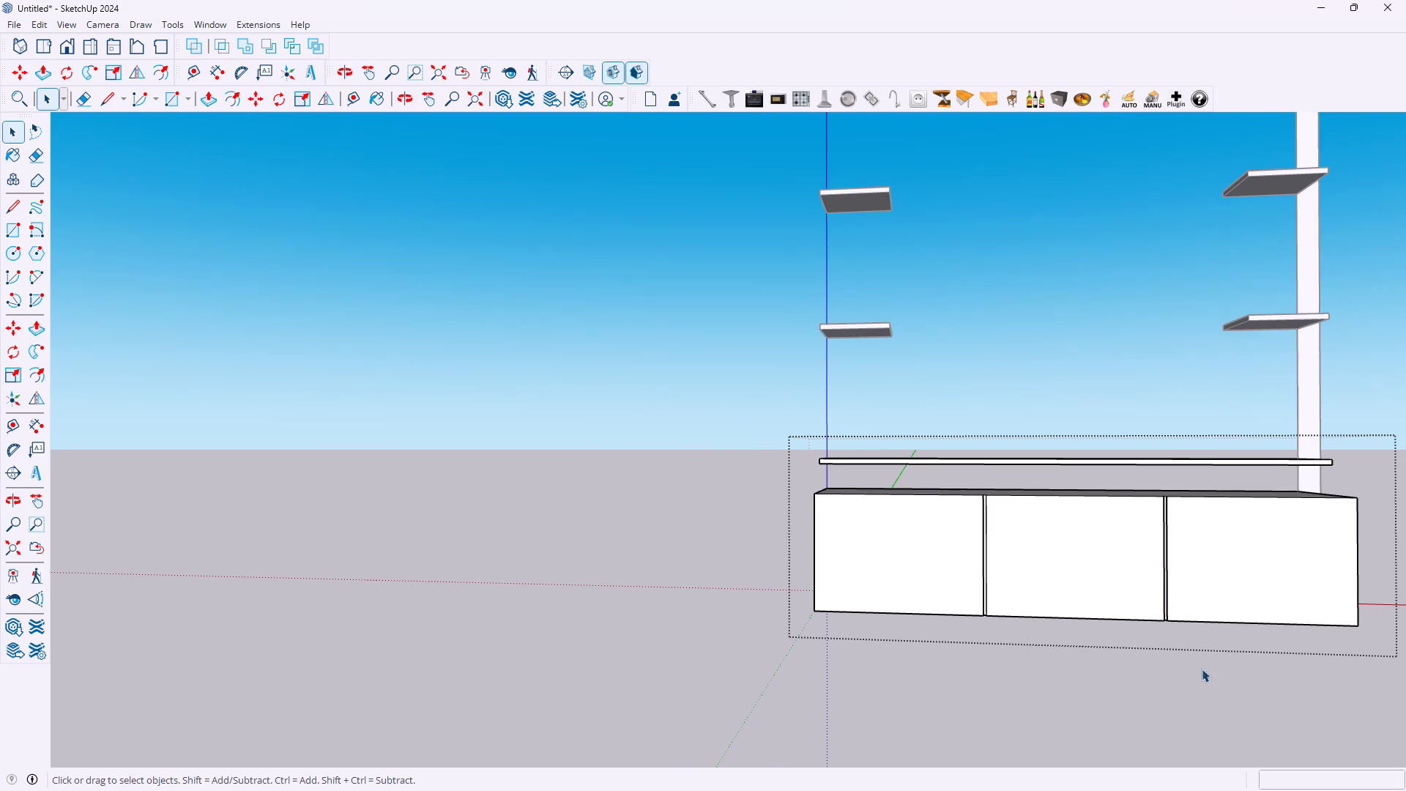
{"action": "middle_click_drag", "start_coordinate": [1202, 669], "coordinate": [1228, 653]}
{"action": "left_click", "coordinate": [1193, 708]}
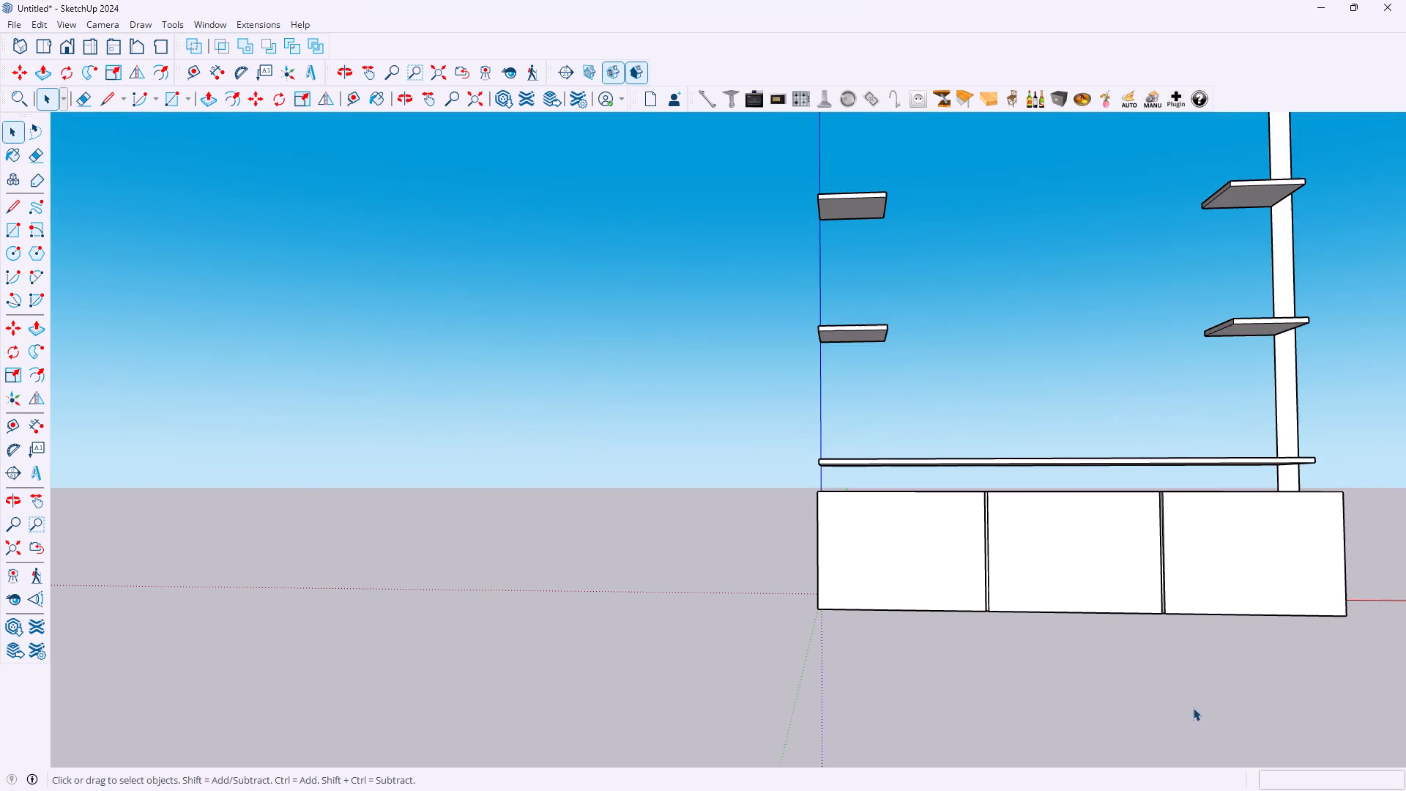
Examine the whole shelving unit from the front, side and rear.
{"action": "scroll", "coordinate": [1166, 628], "scroll_direction": "down", "scroll_amount": 7}
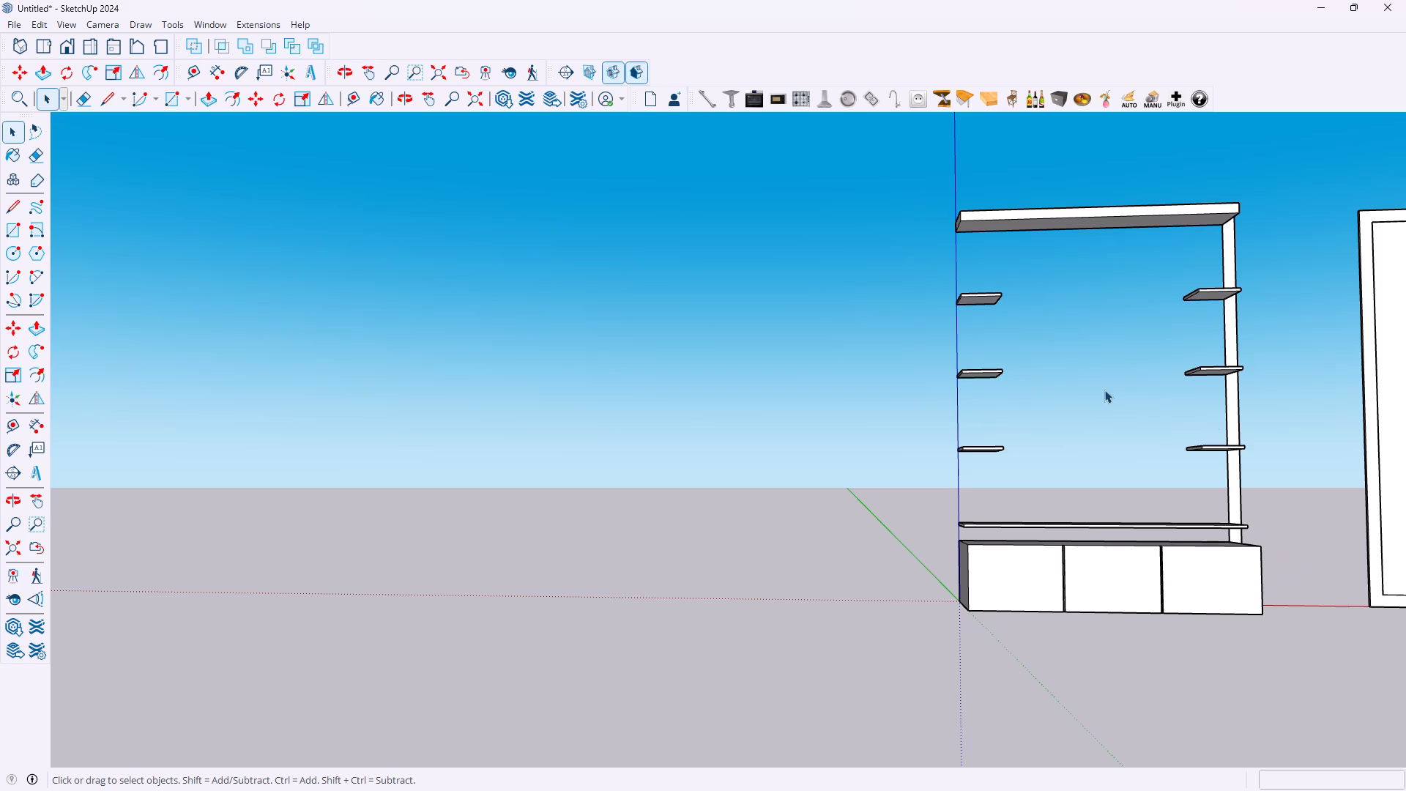
{"action": "left_click_drag", "start_coordinate": [915, 167], "coordinate": [1327, 601]}
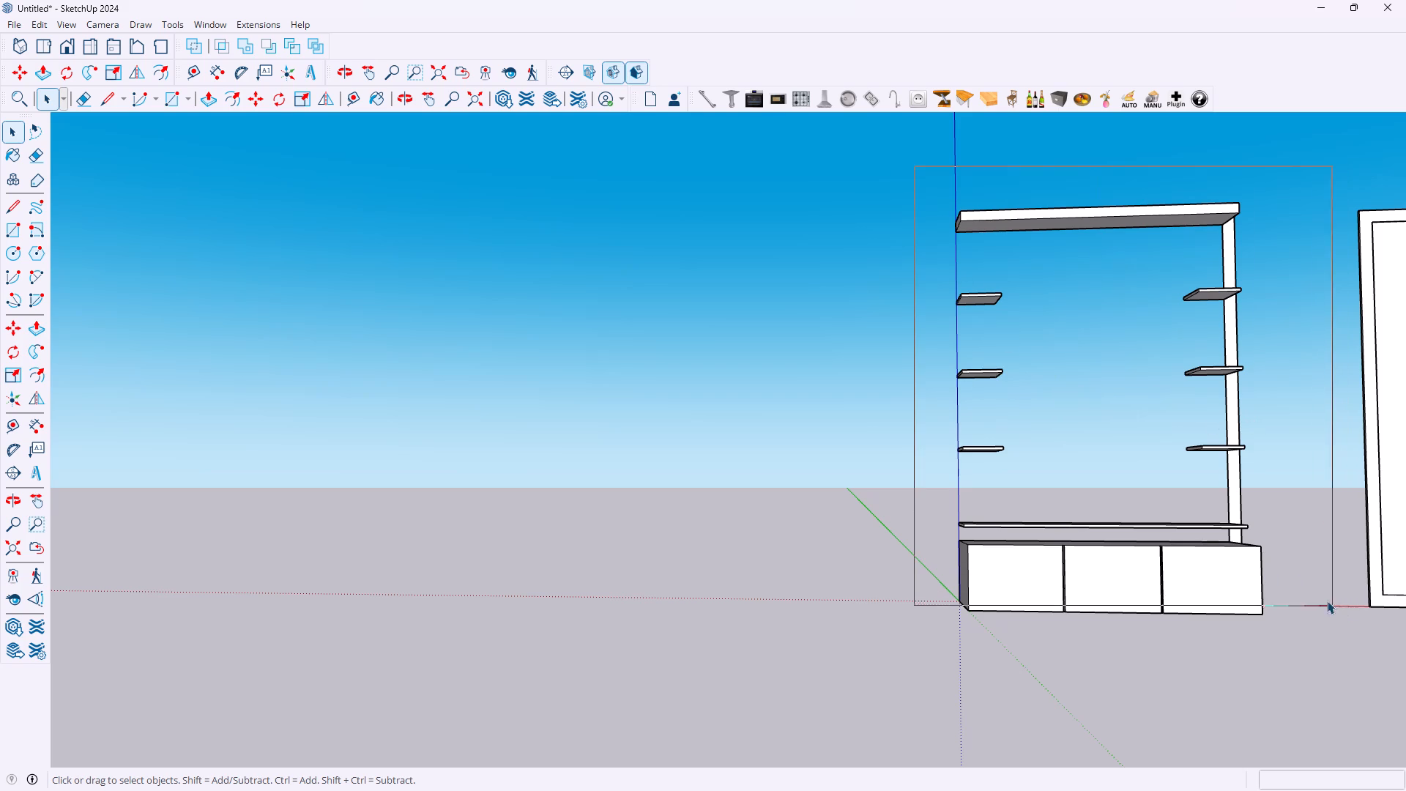
{"action": "left_click_drag", "start_coordinate": [1327, 601], "coordinate": [1305, 634]}
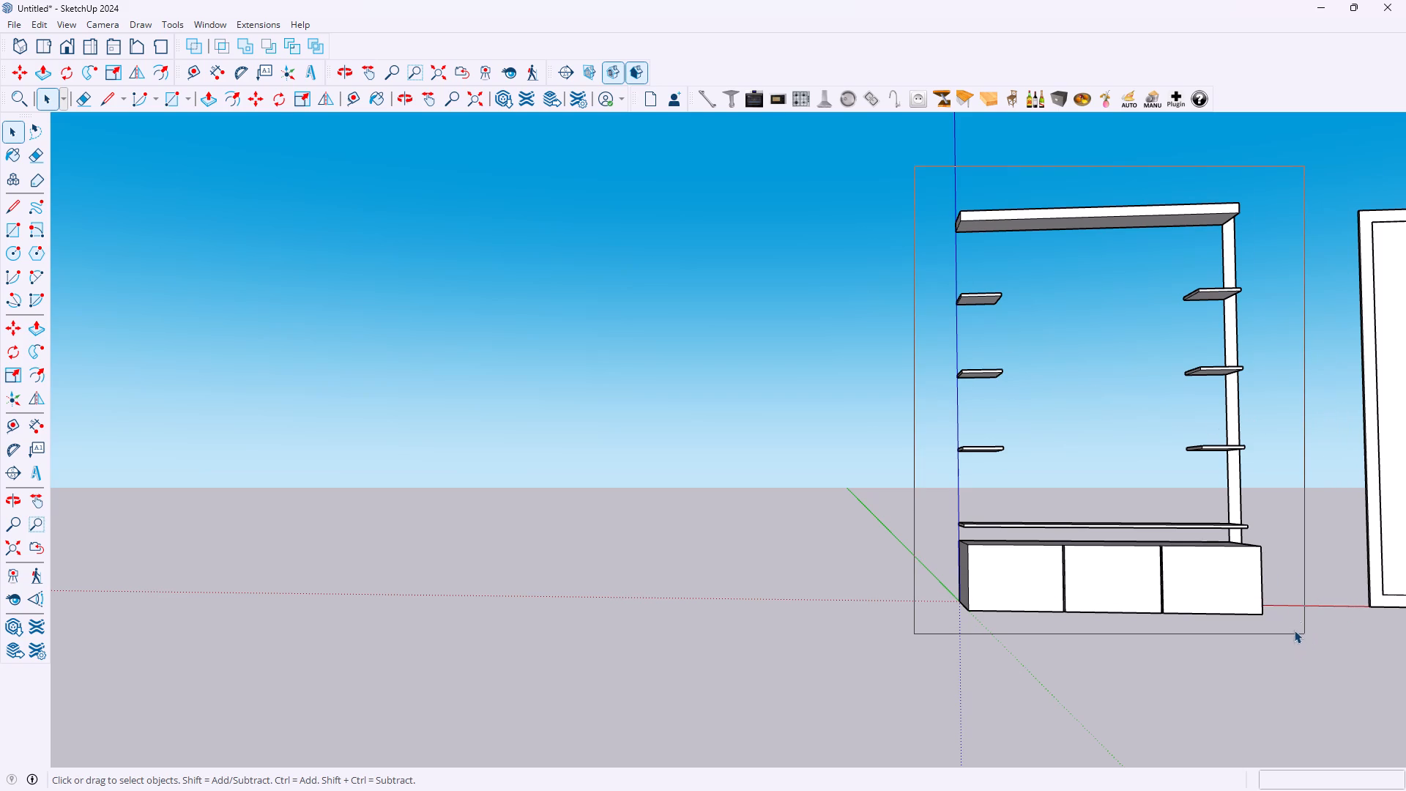
{"action": "left_click", "coordinate": [1265, 669]}
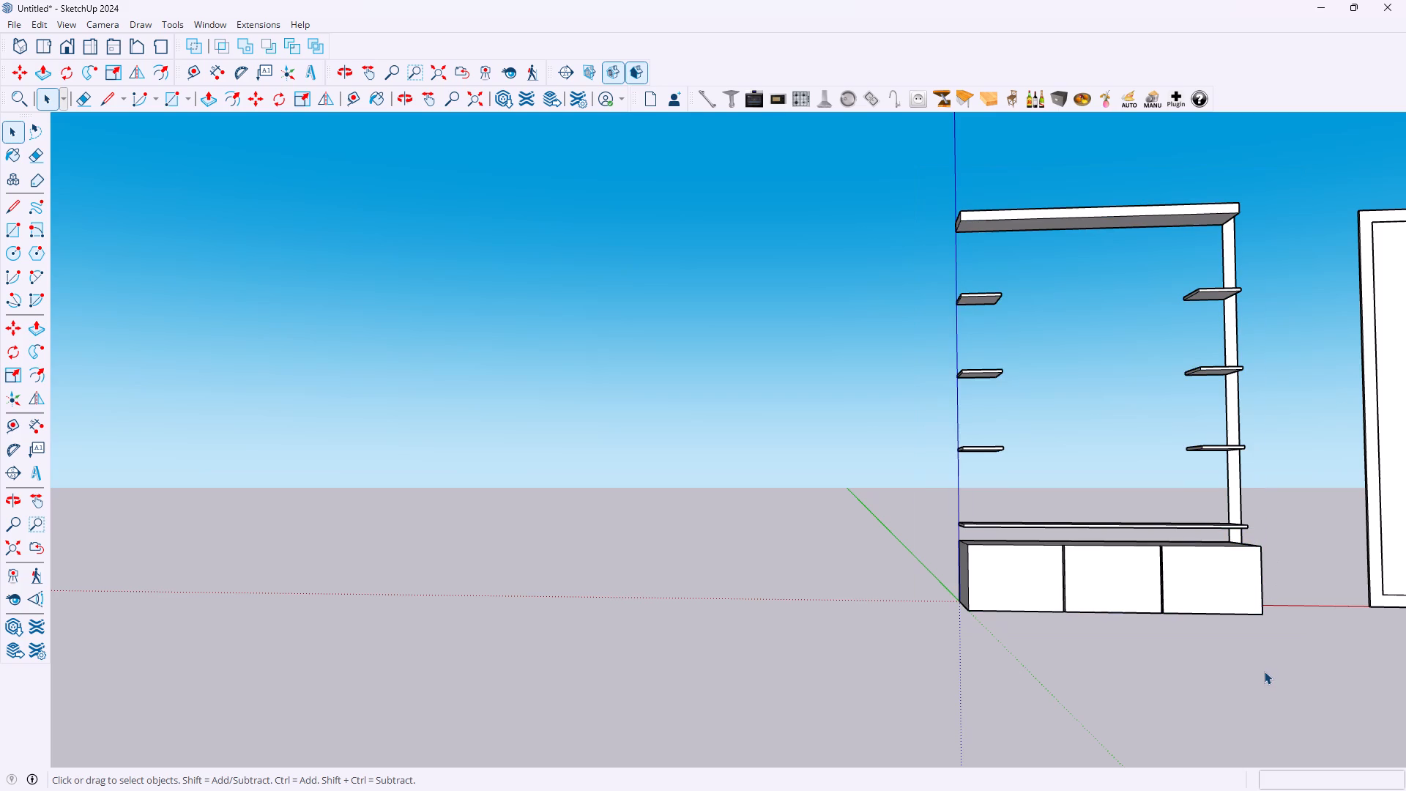
{"action": "middle_click_drag", "start_coordinate": [1123, 615], "coordinate": [1405, 660]}
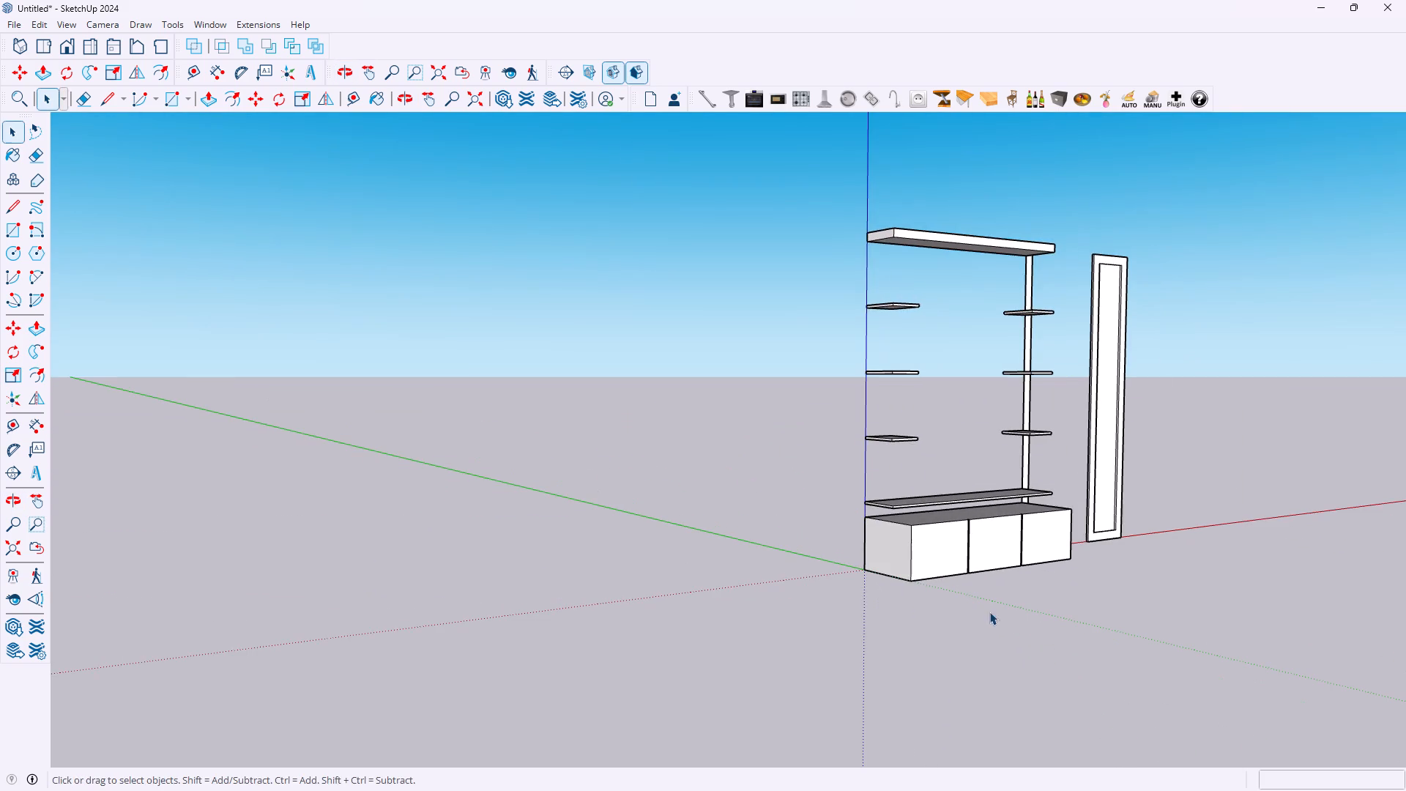
{"action": "middle_click_drag", "start_coordinate": [950, 617], "coordinate": [1228, 620]}
{"action": "middle_click_drag", "start_coordinate": [852, 566], "coordinate": [1082, 574]}
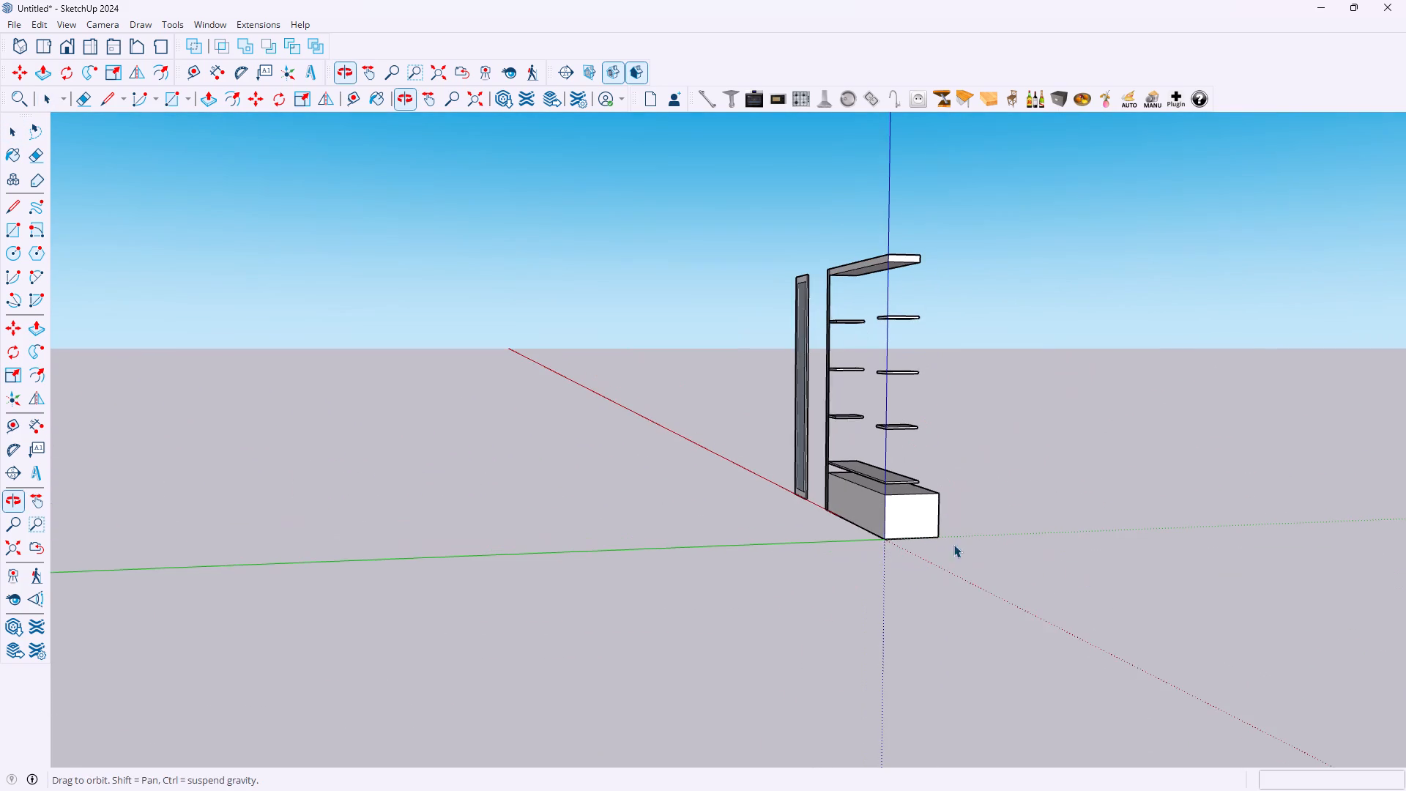
{"action": "middle_click", "coordinate": [943, 535]}
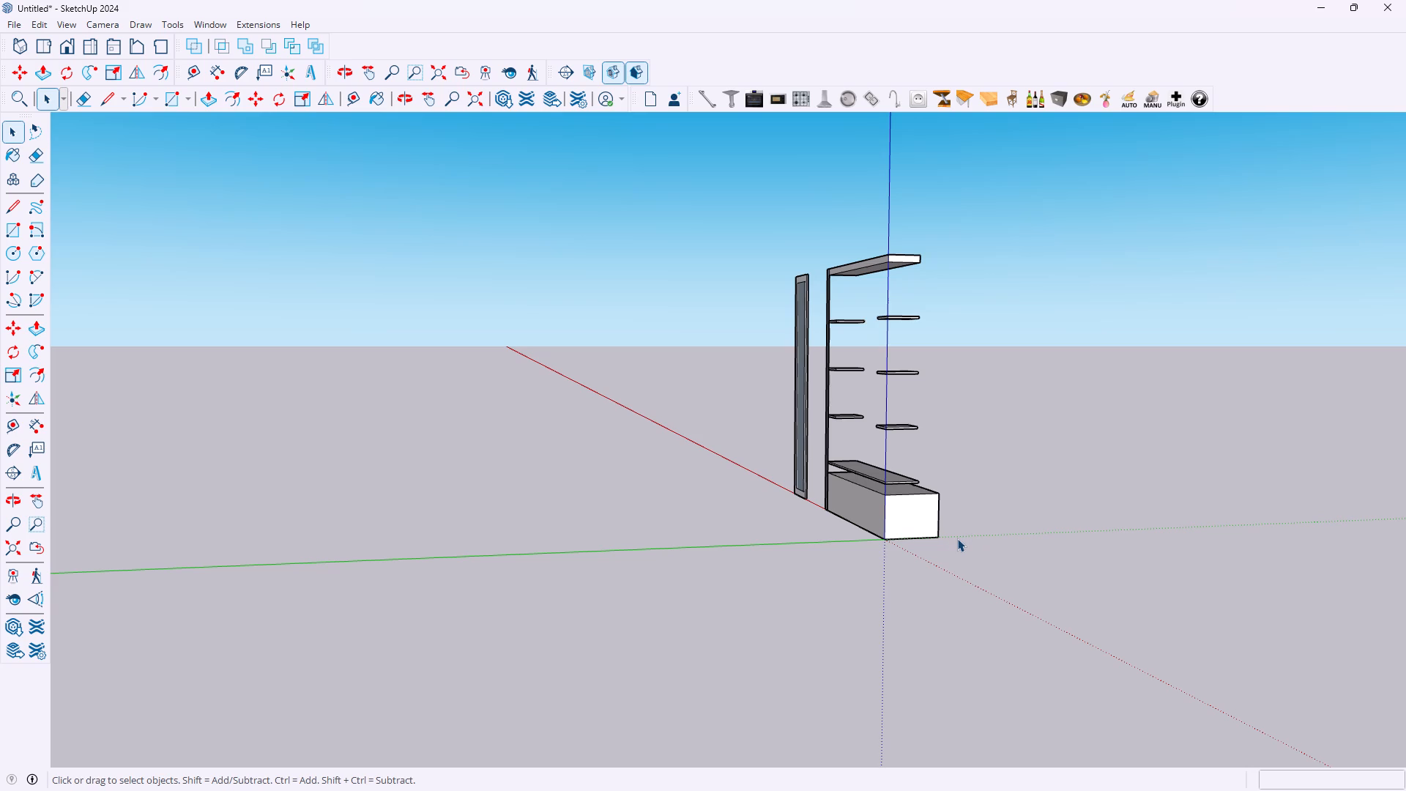
Draw a rectangle of about 100.66 by 71 inches across the unit's back, from the vertical strip's outer top corner to the origin.
{"action": "scroll", "coordinate": [921, 500], "scroll_direction": "up", "scroll_amount": 3}
{"action": "scroll", "coordinate": [833, 449], "scroll_direction": "up", "scroll_amount": 1}
{"action": "middle_click_drag", "start_coordinate": [829, 449], "coordinate": [1191, 557]}
{"action": "scroll", "coordinate": [842, 241], "scroll_direction": "up", "scroll_amount": 3}
{"action": "scroll", "coordinate": [761, 226], "scroll_direction": "down", "scroll_amount": 1}
{"action": "middle_click_drag", "start_coordinate": [761, 232], "coordinate": [861, 245]}
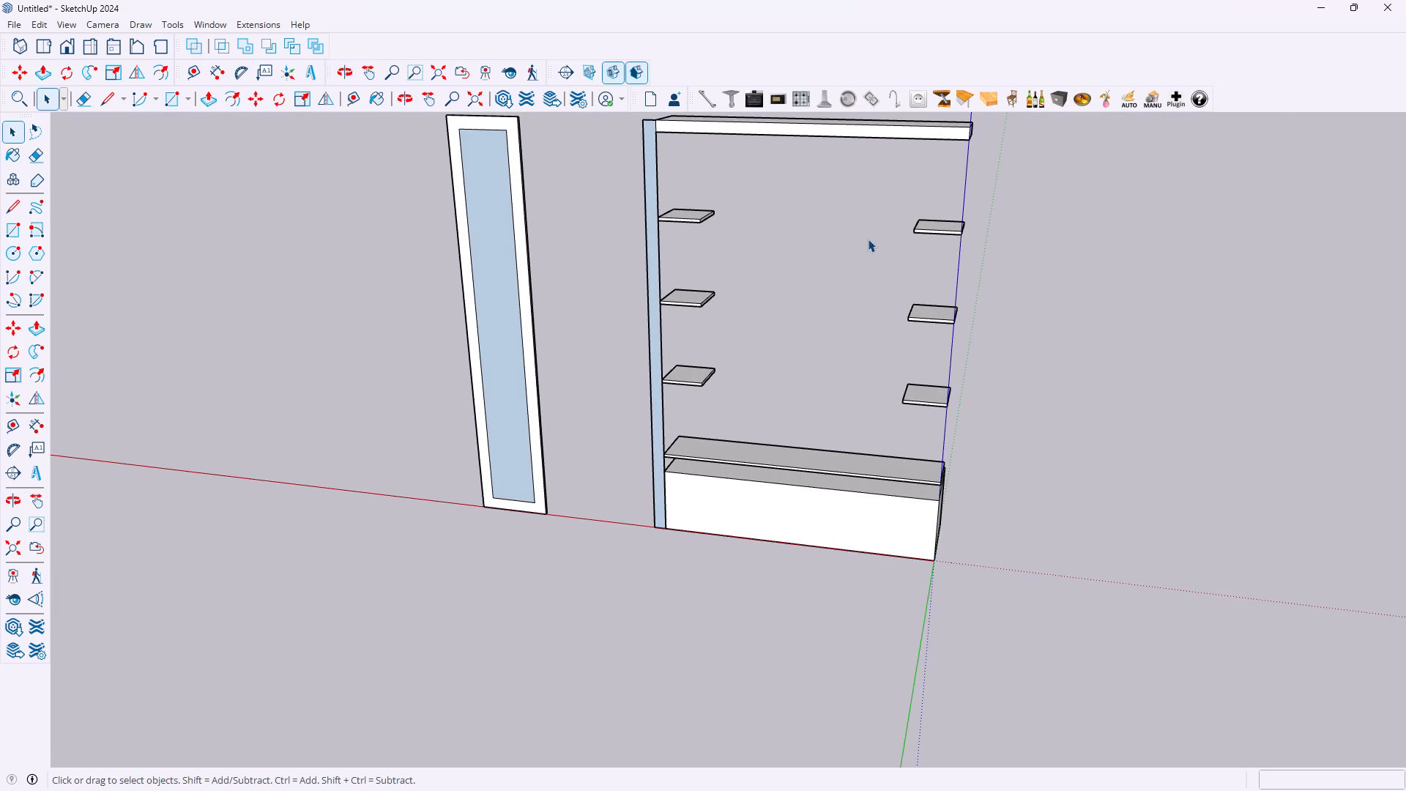
{"action": "key", "text": "r"}
{"action": "left_click", "coordinate": [644, 121]}
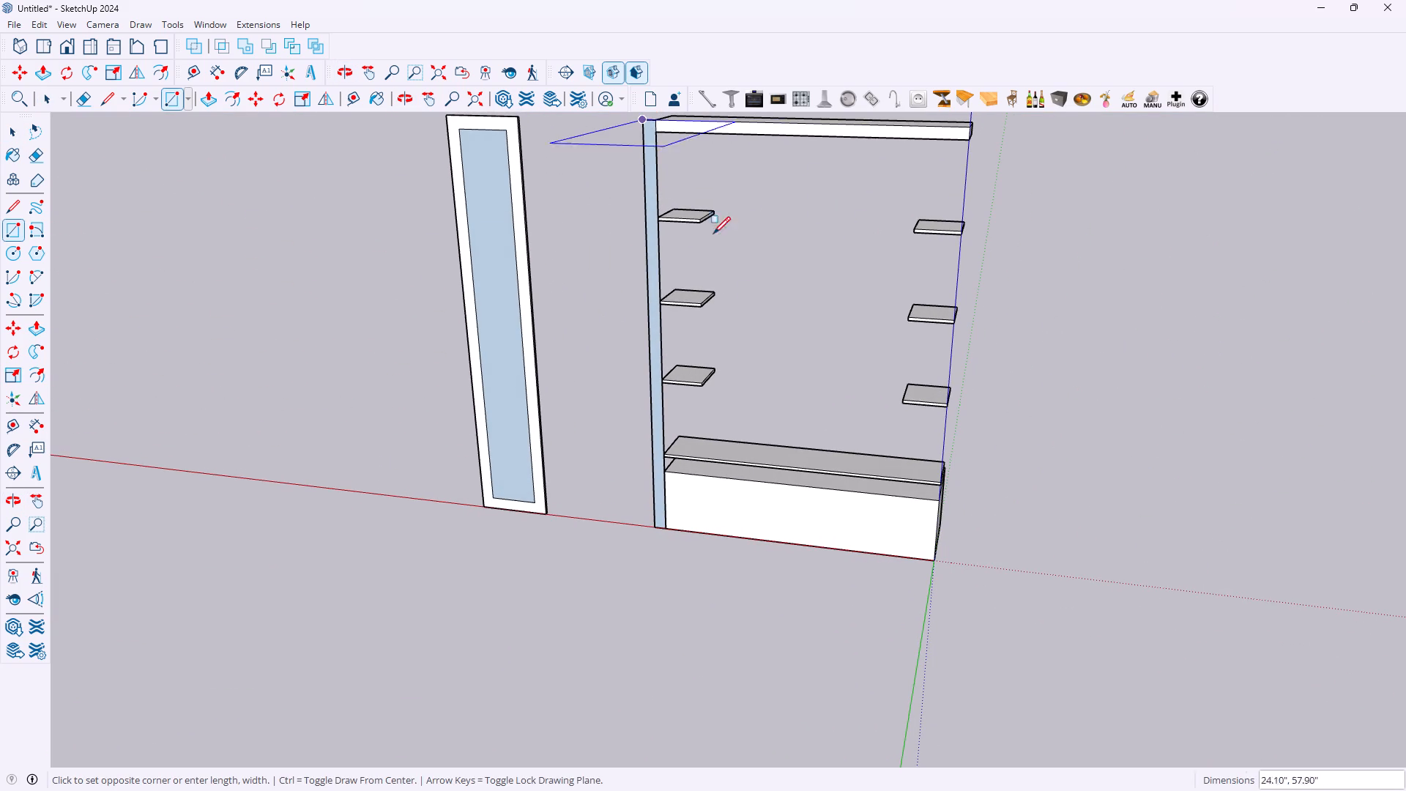
{"action": "left_click", "coordinate": [932, 563]}
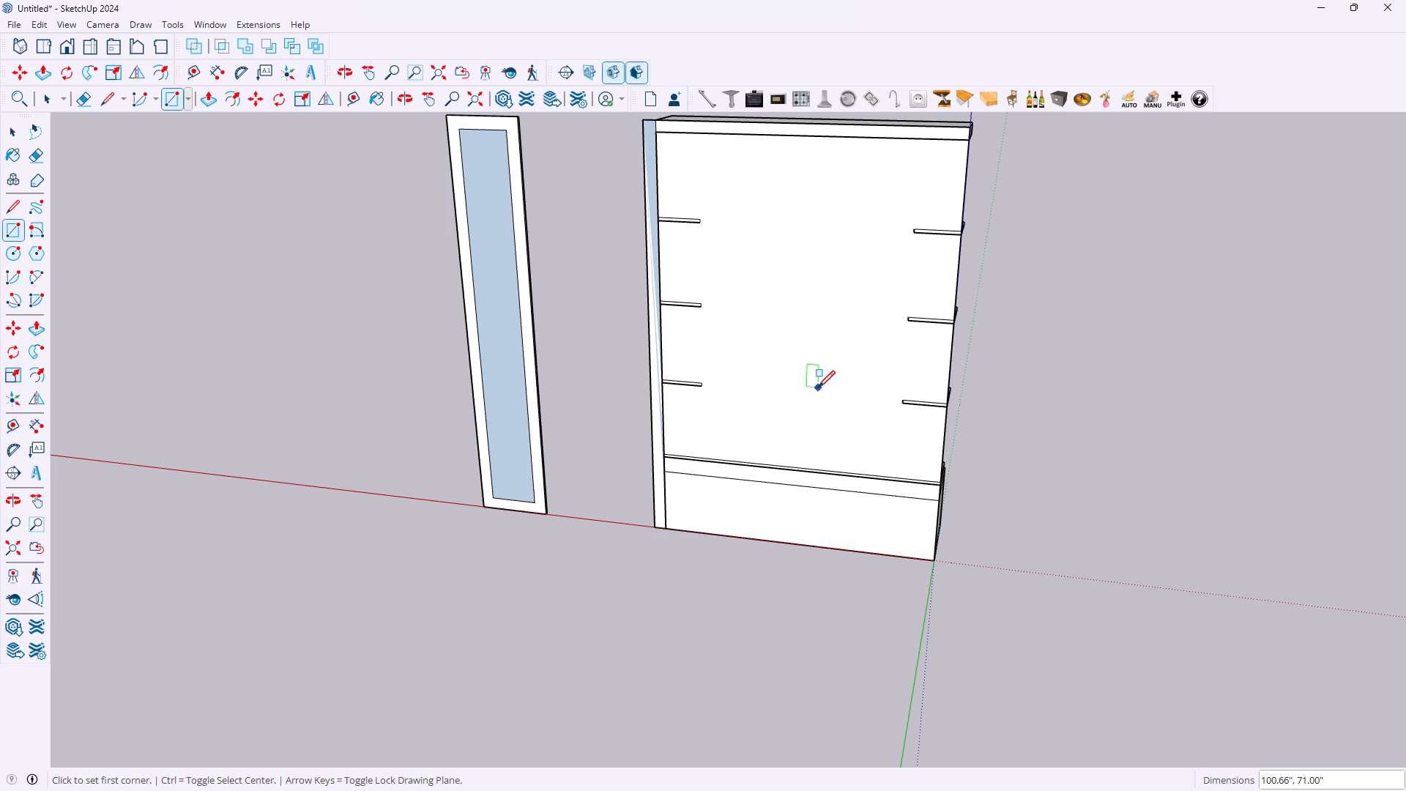
Extrude the back rectangle outward 18 mm to form the back panel.
{"action": "key", "text": "space"}
{"action": "key", "text": "space"}
{"action": "left_click", "coordinate": [828, 340]}
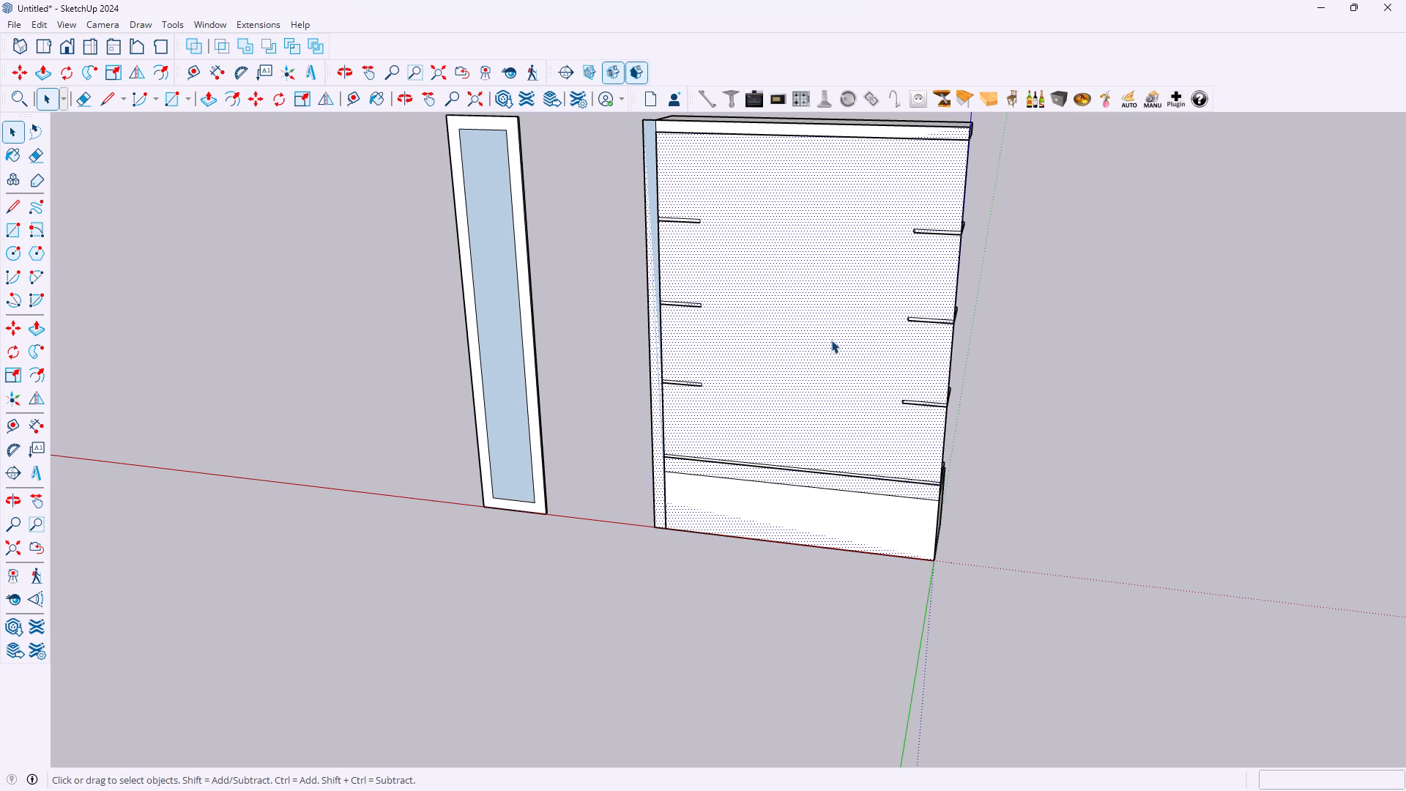
{"action": "key", "text": "p"}
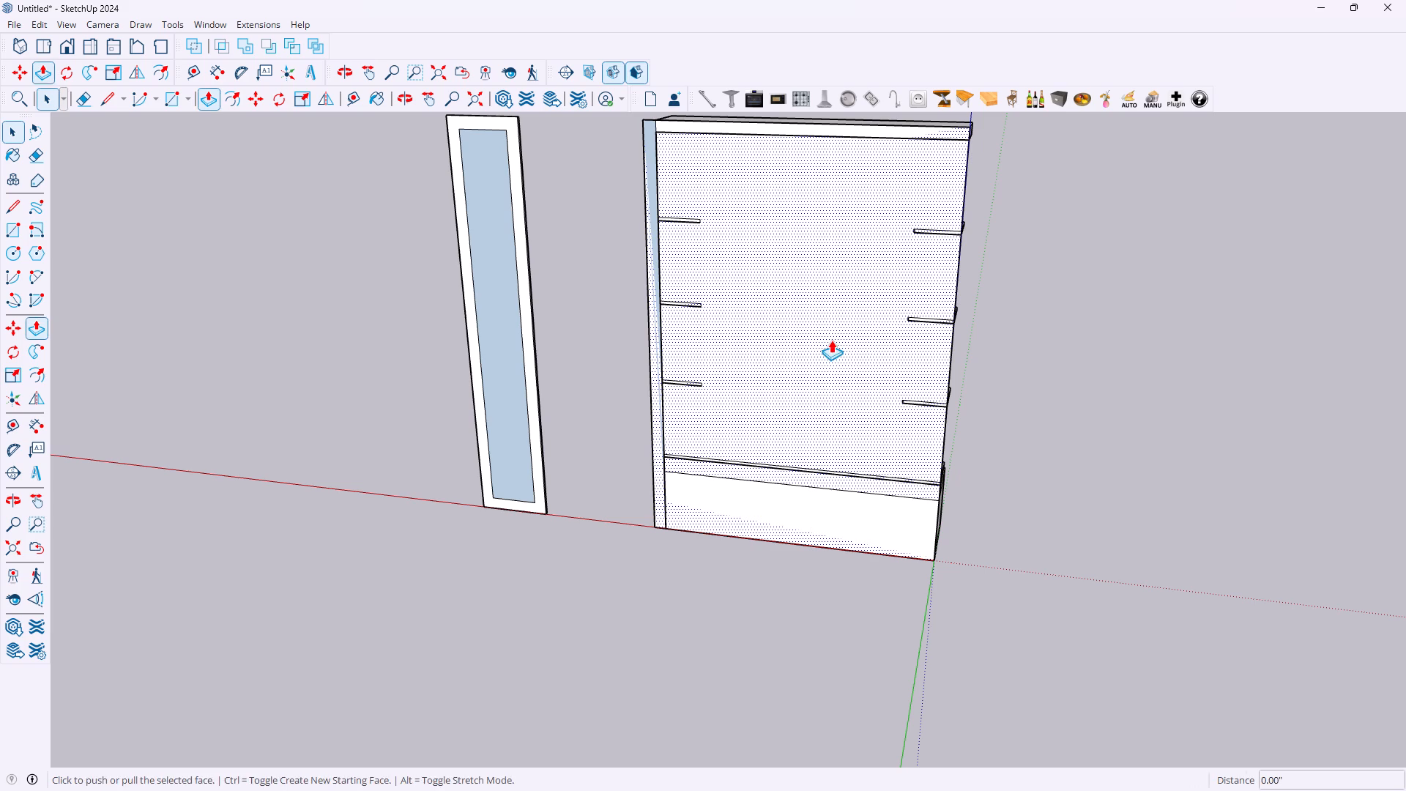
{"action": "left_click", "coordinate": [831, 340]}
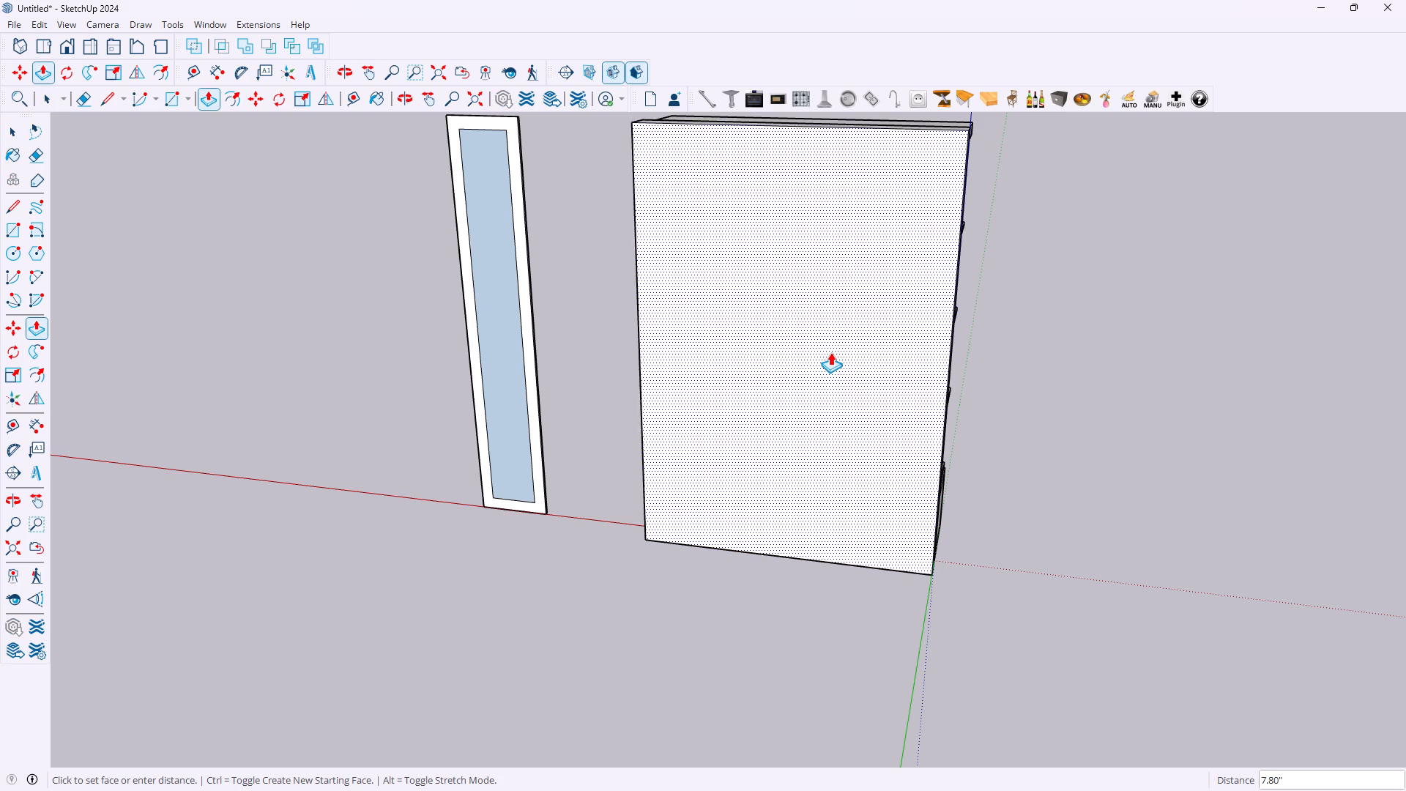
{"action": "key", "text": "1"}
{"action": "key", "text": "8"}
{"action": "key", "text": "m"}
{"action": "key", "text": "m"}
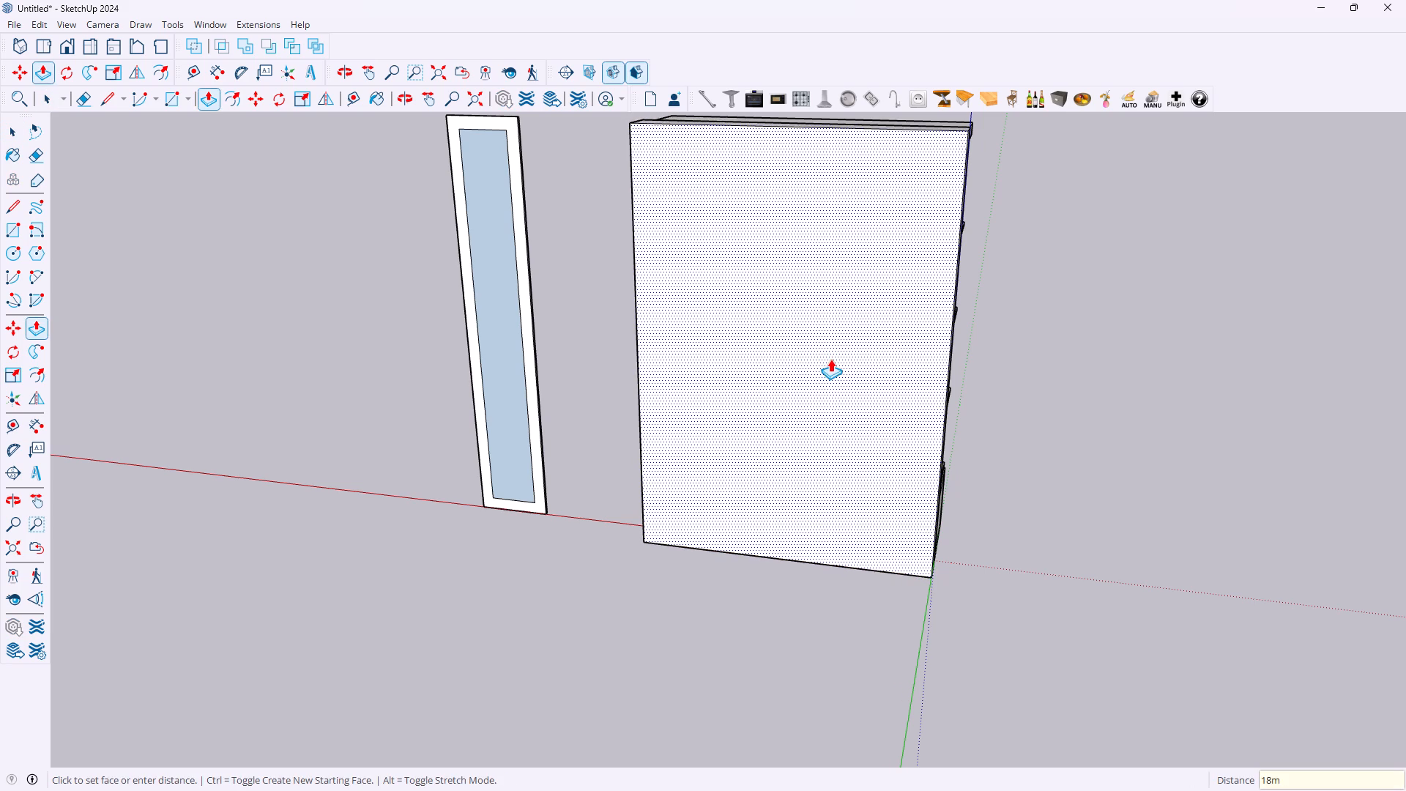
{"action": "key", "text": "Return"}
{"action": "key", "text": "space"}
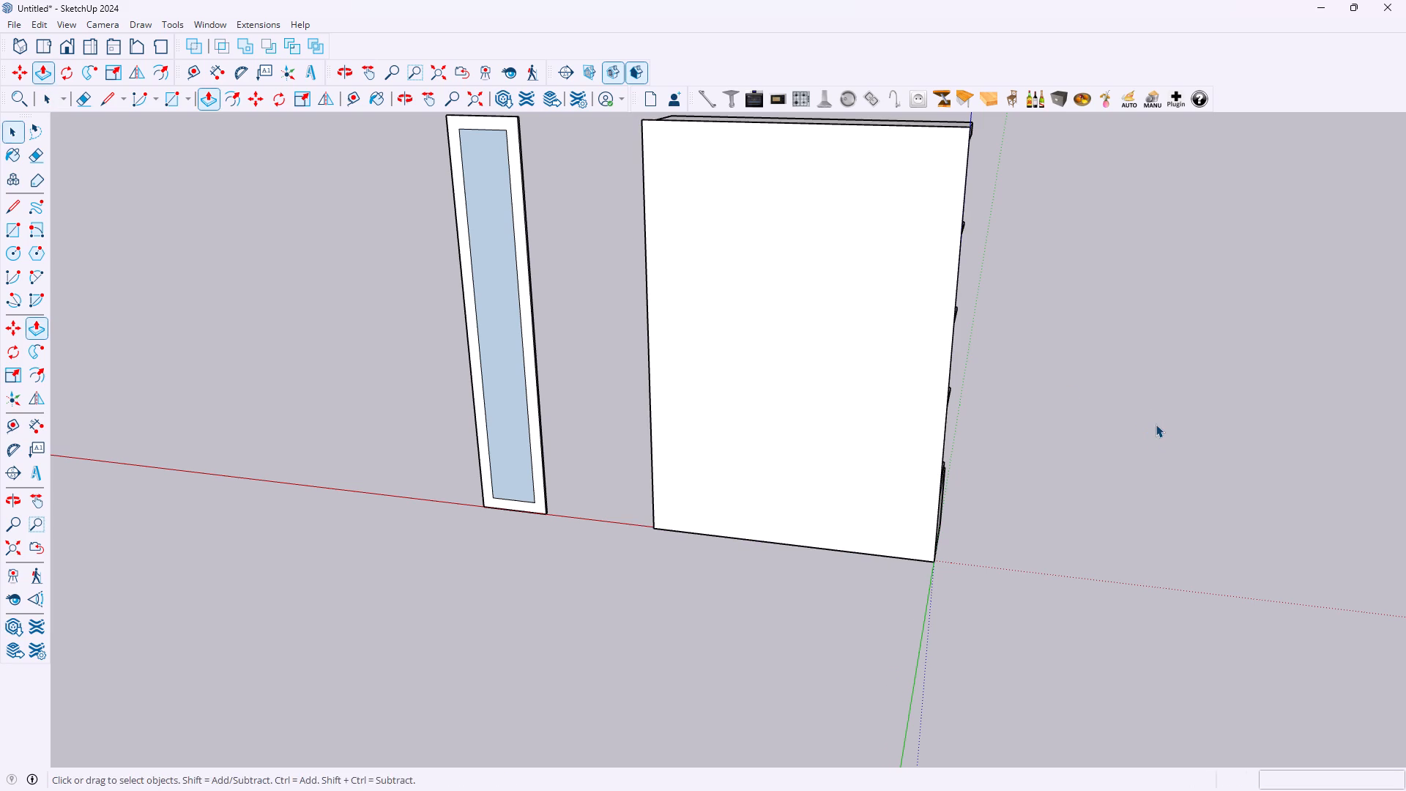
Examine the shelving unit with its back panel from the side, front and above.
{"action": "middle_click_drag", "start_coordinate": [1156, 424], "coordinate": [505, 364]}
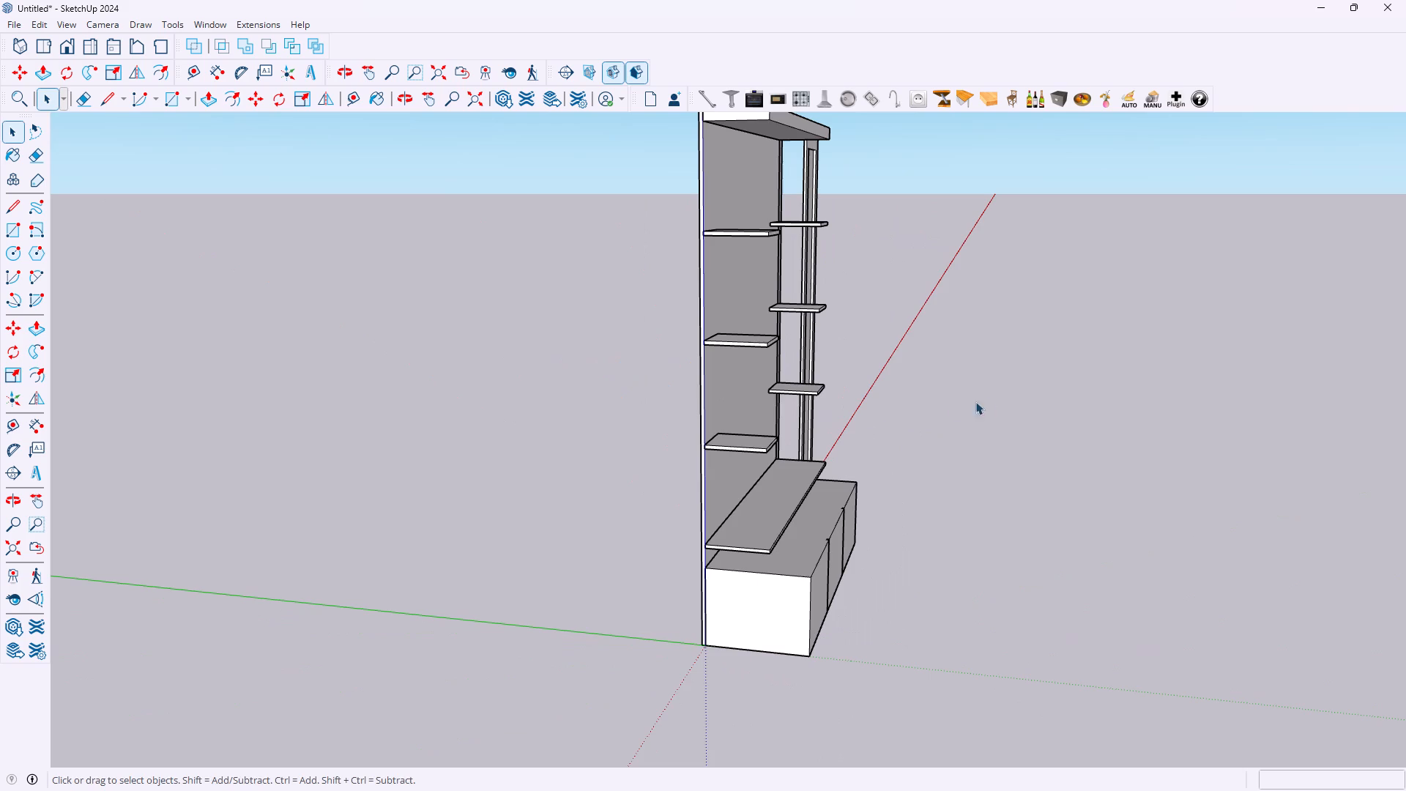
{"action": "middle_click_drag", "start_coordinate": [987, 399], "coordinate": [693, 401]}
{"action": "scroll", "coordinate": [952, 392], "scroll_direction": "down", "scroll_amount": 2}
{"action": "middle_click_drag", "start_coordinate": [1072, 387], "coordinate": [1007, 386]}
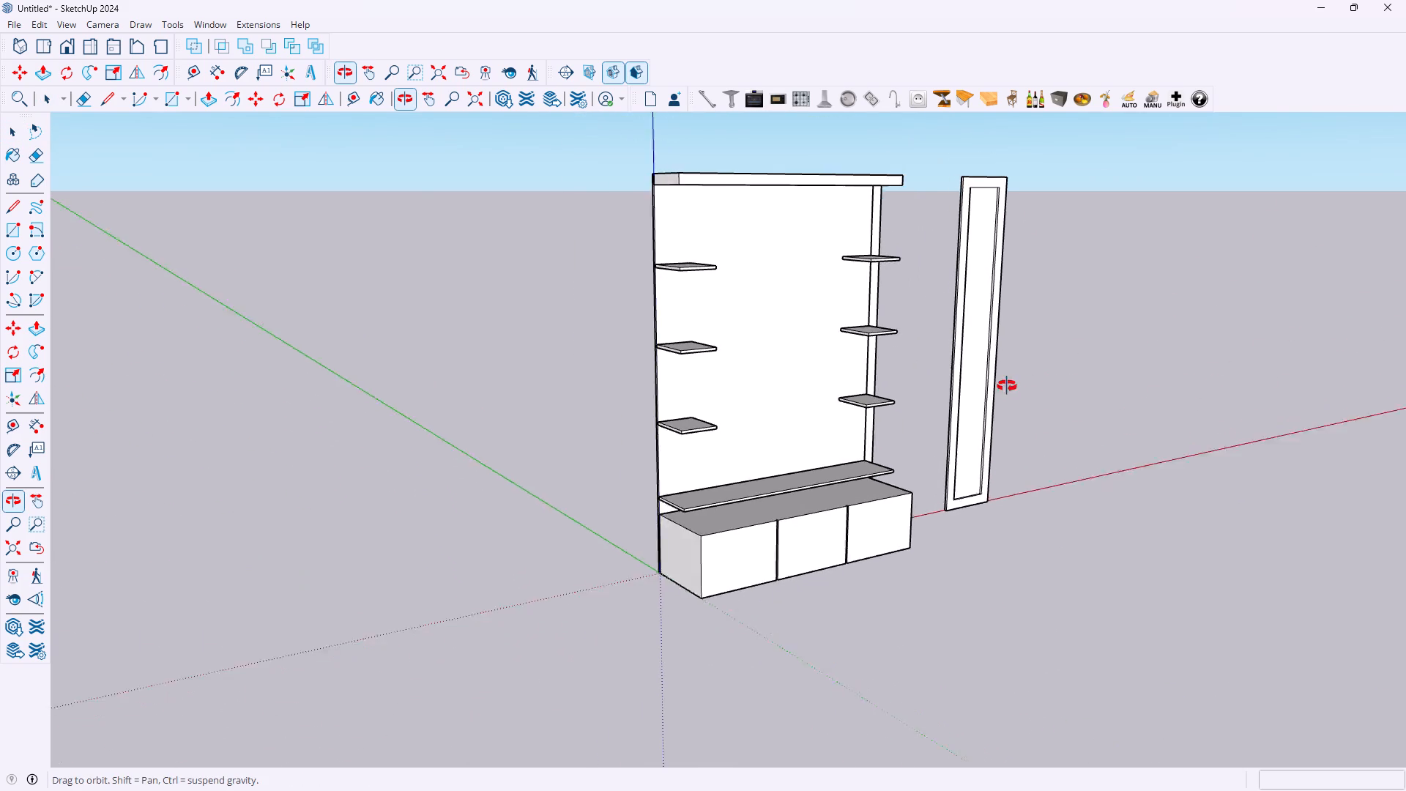
{"action": "middle_click_drag", "start_coordinate": [1007, 386], "coordinate": [830, 386]}
{"action": "scroll", "coordinate": [995, 378], "scroll_direction": "up", "scroll_amount": 3}
{"action": "middle_click_drag", "start_coordinate": [978, 378], "coordinate": [908, 378]}
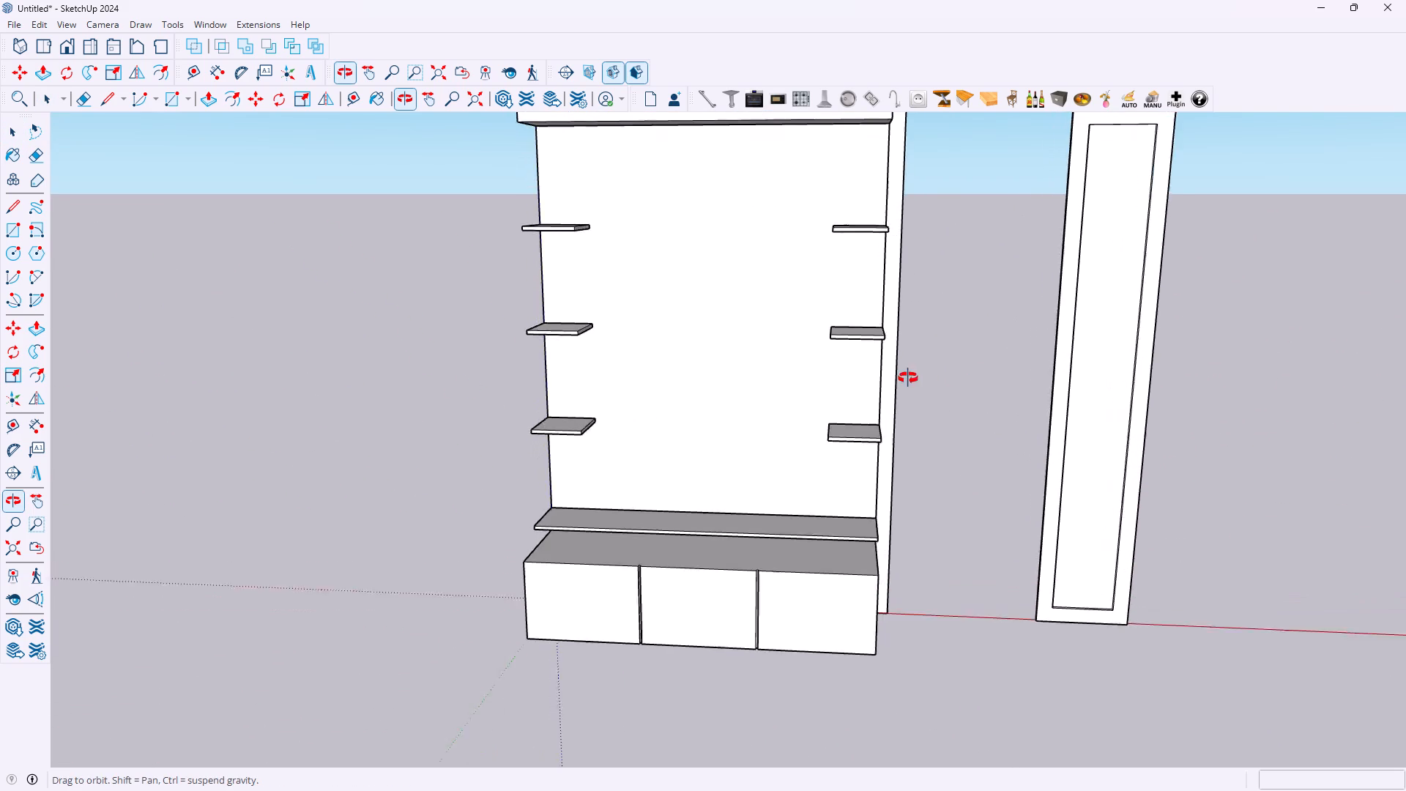
{"action": "middle_click_drag", "start_coordinate": [908, 378], "coordinate": [462, 464]}
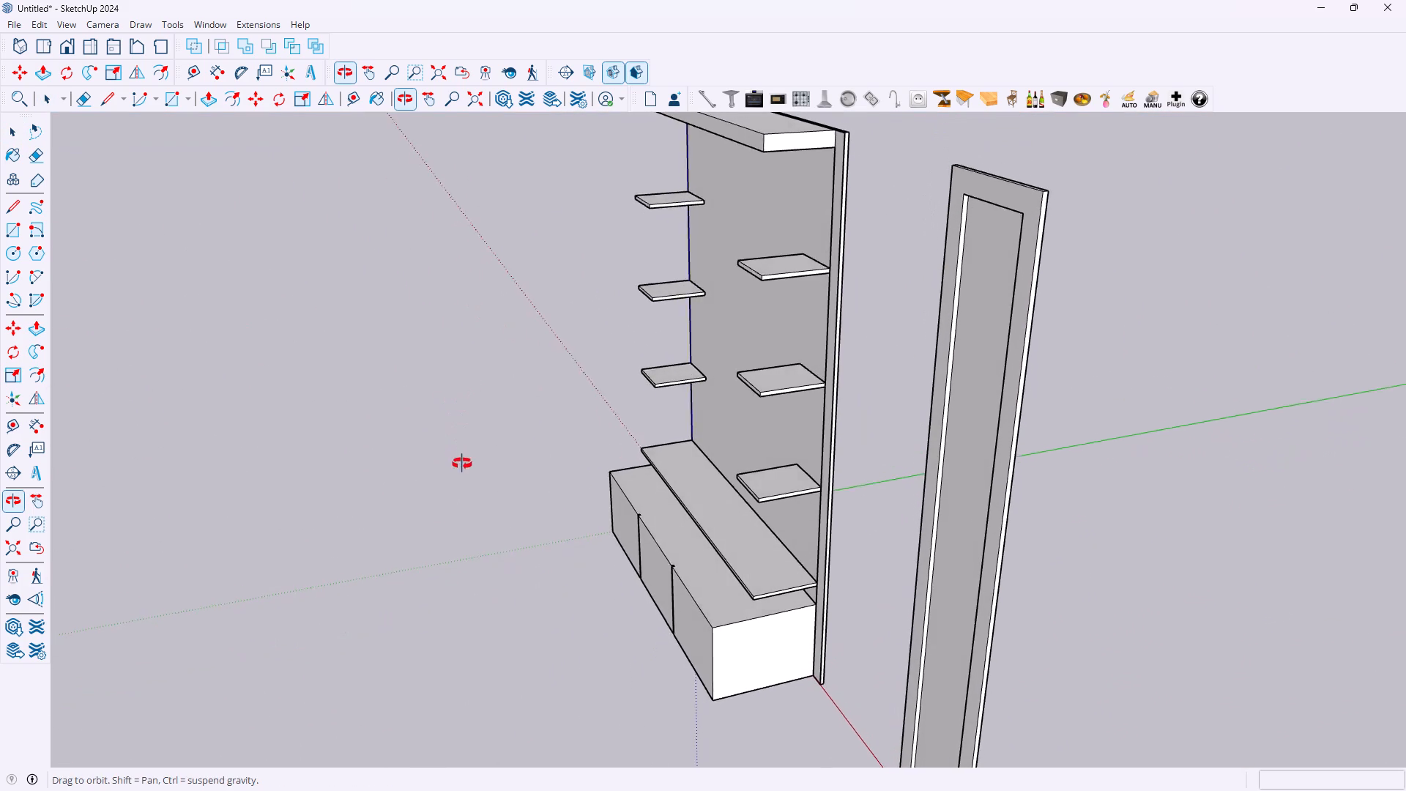
{"action": "middle_click_drag", "start_coordinate": [462, 464], "coordinate": [603, 510]}
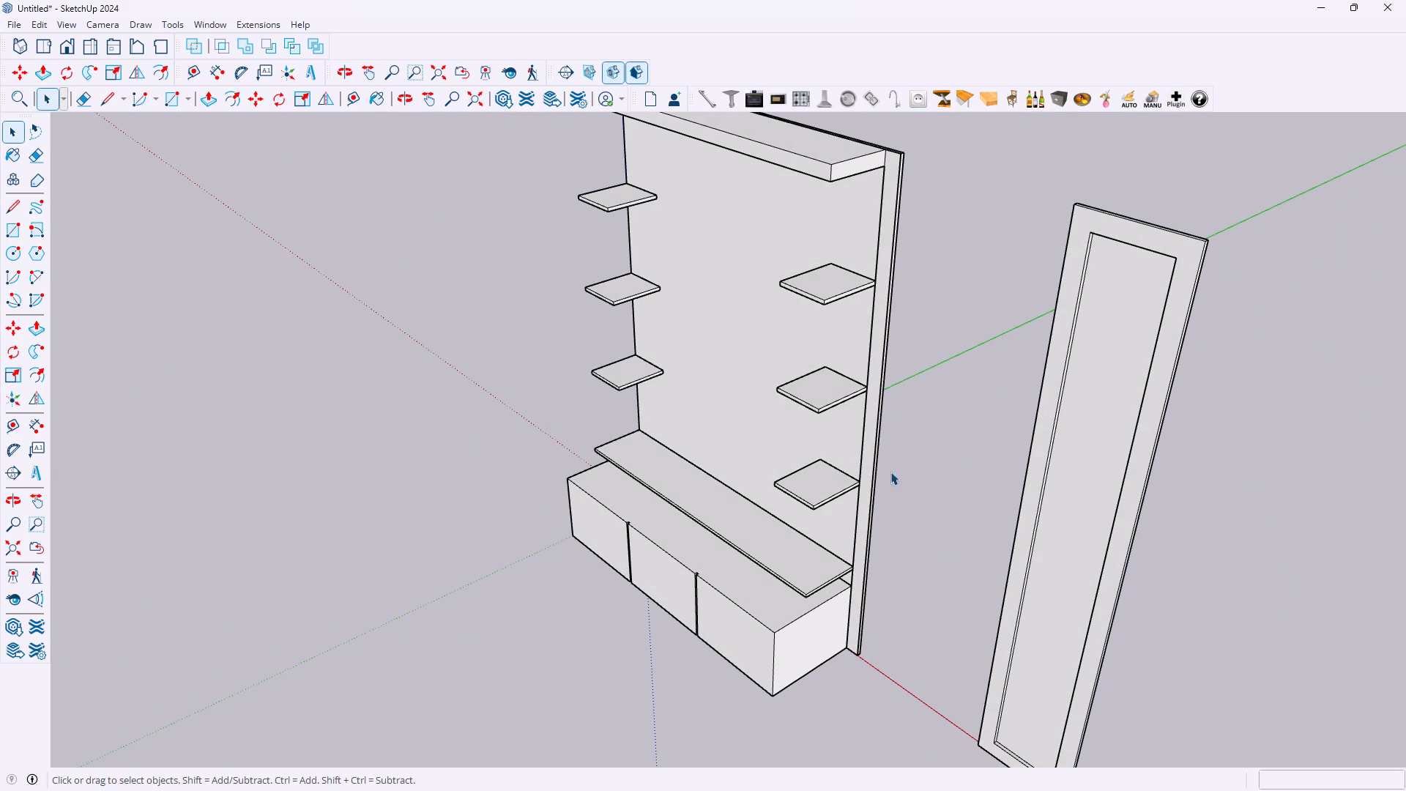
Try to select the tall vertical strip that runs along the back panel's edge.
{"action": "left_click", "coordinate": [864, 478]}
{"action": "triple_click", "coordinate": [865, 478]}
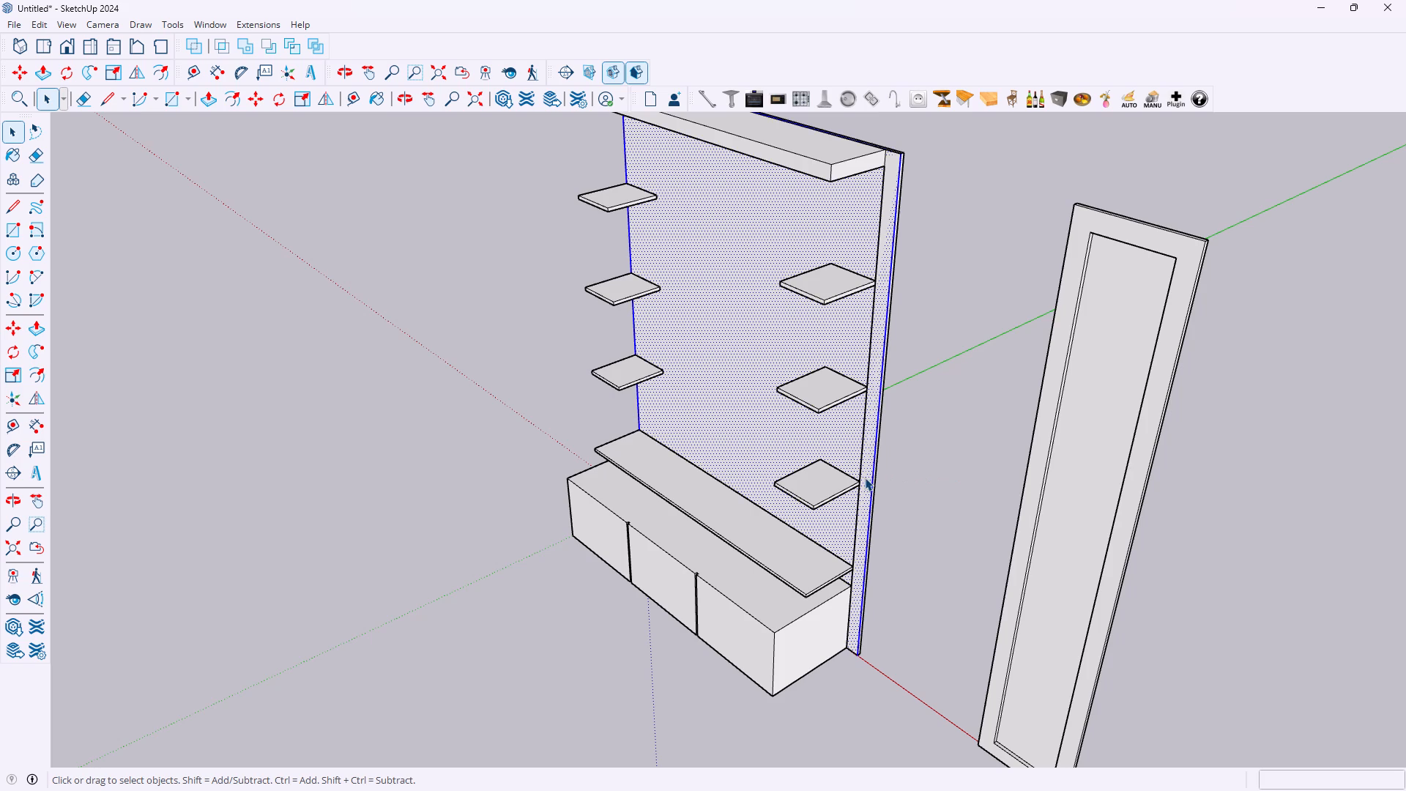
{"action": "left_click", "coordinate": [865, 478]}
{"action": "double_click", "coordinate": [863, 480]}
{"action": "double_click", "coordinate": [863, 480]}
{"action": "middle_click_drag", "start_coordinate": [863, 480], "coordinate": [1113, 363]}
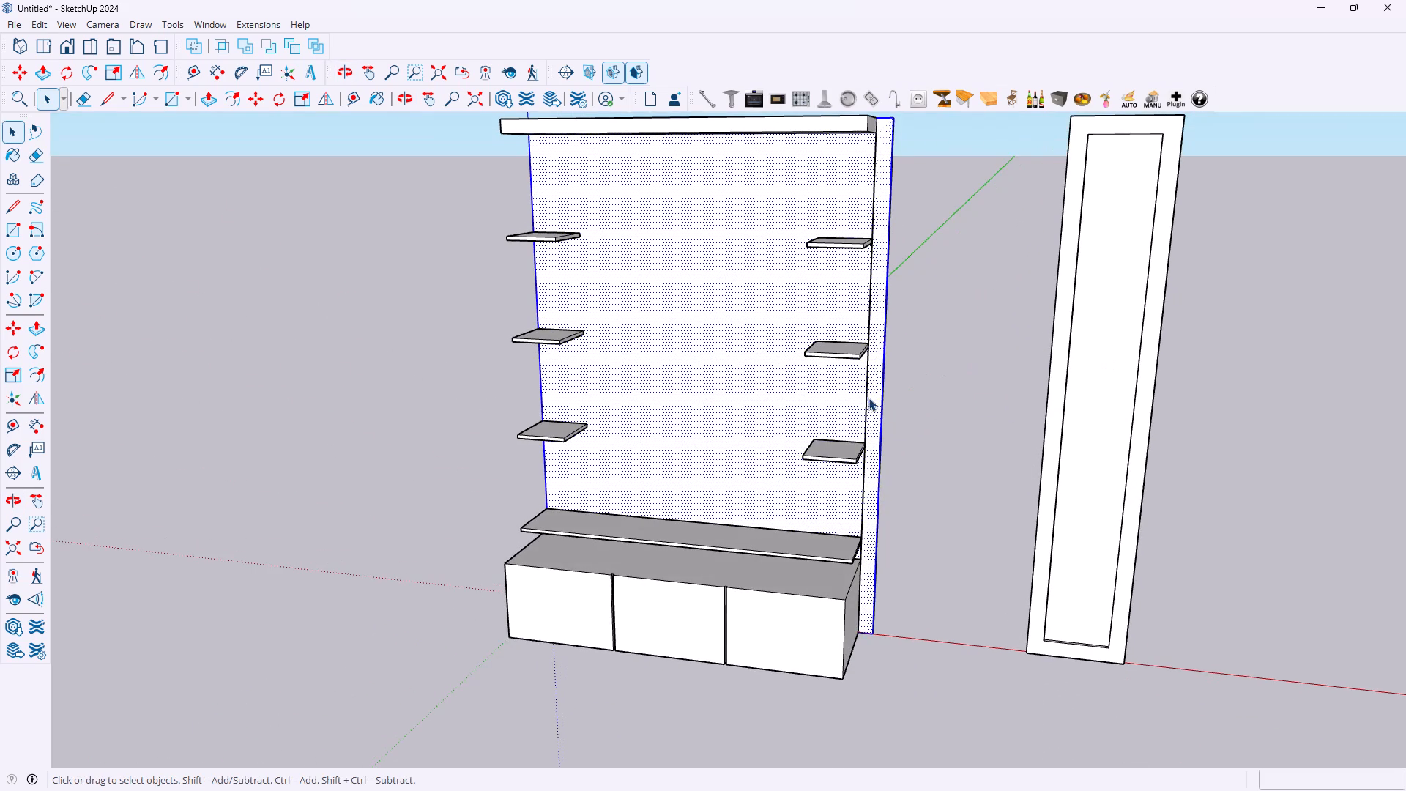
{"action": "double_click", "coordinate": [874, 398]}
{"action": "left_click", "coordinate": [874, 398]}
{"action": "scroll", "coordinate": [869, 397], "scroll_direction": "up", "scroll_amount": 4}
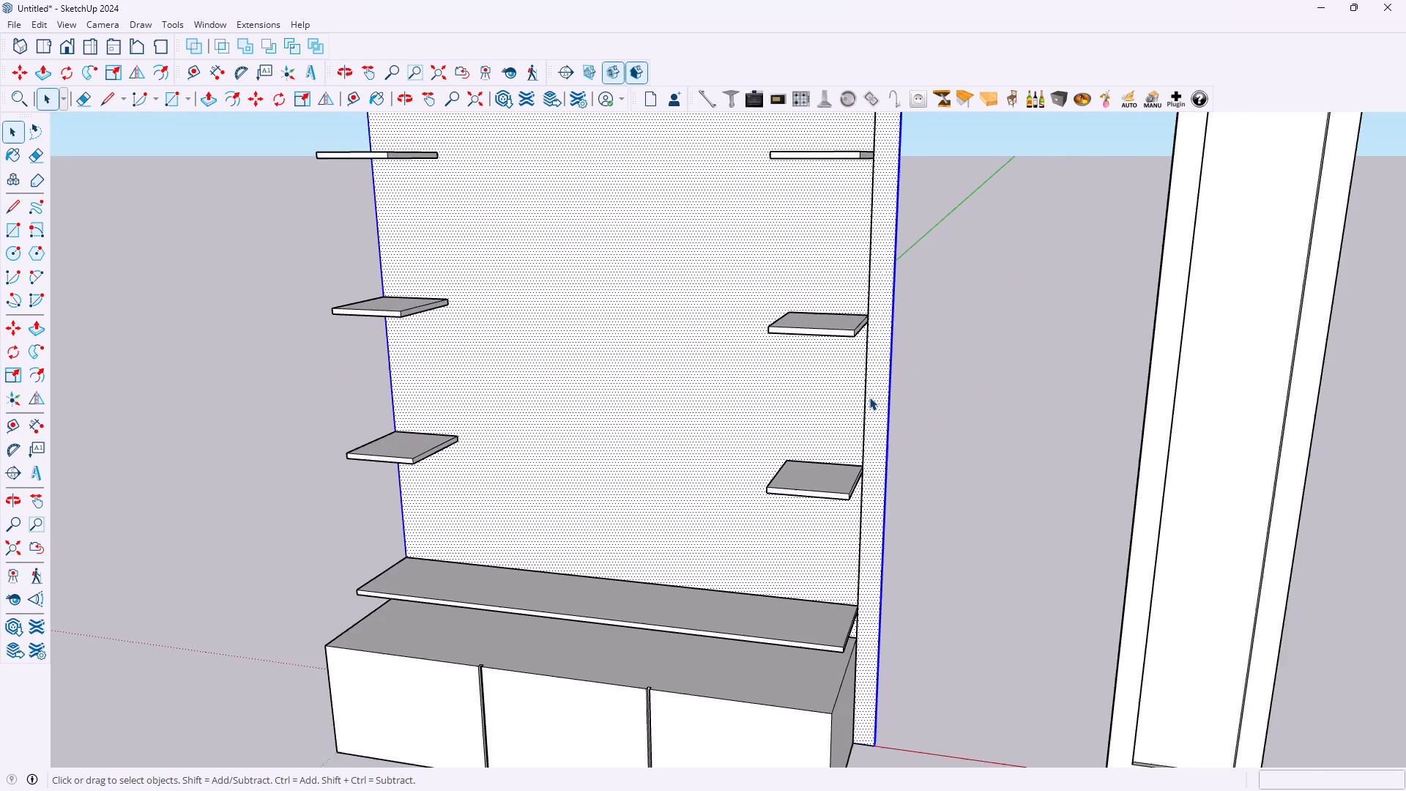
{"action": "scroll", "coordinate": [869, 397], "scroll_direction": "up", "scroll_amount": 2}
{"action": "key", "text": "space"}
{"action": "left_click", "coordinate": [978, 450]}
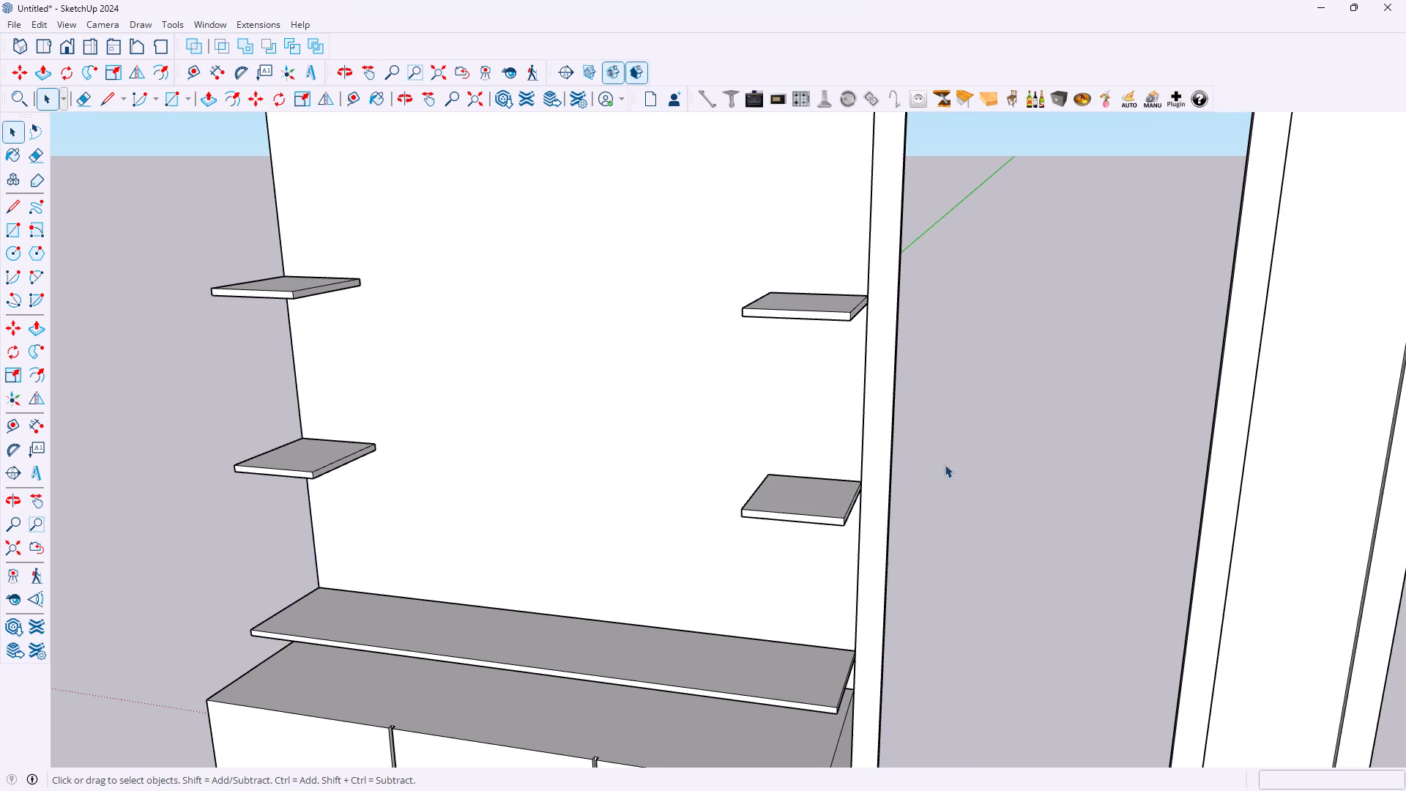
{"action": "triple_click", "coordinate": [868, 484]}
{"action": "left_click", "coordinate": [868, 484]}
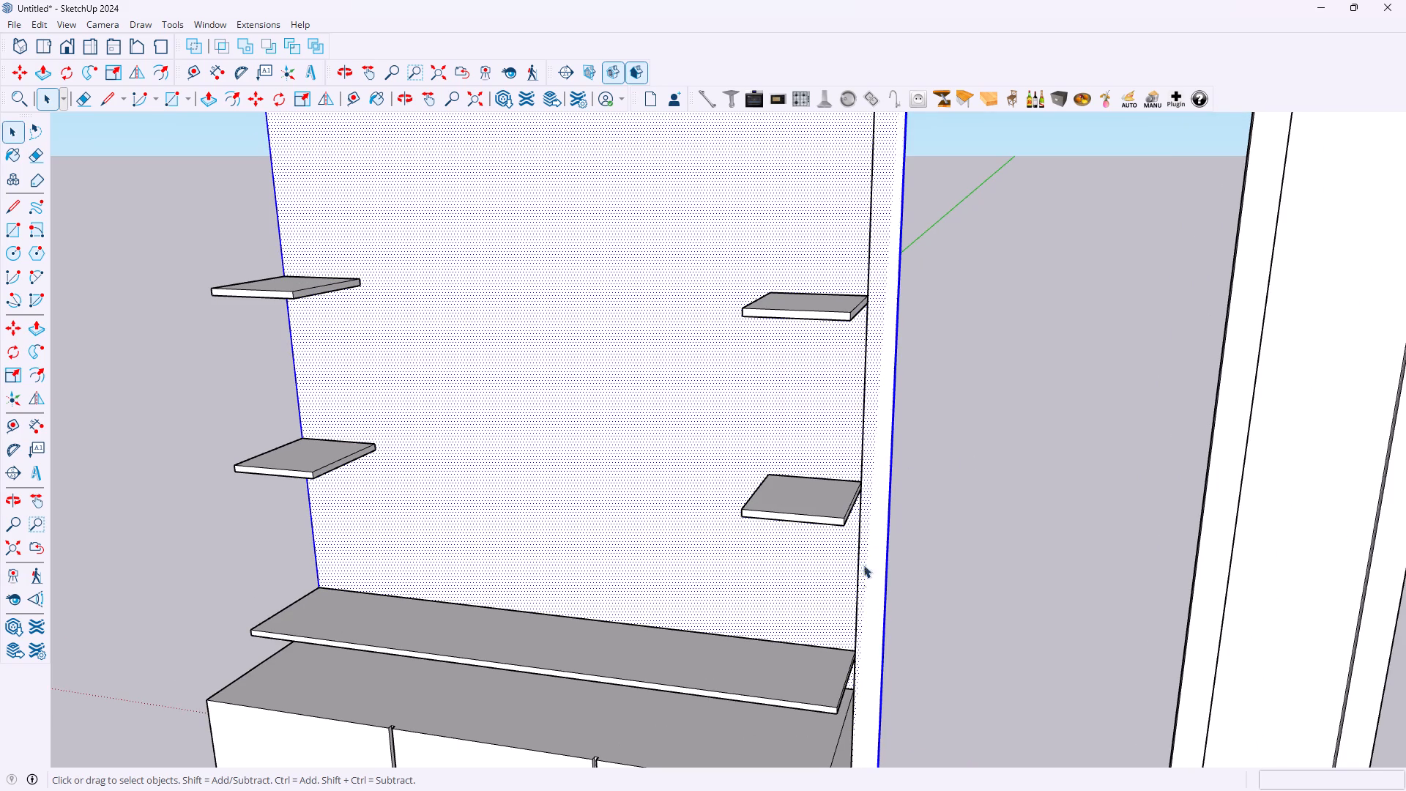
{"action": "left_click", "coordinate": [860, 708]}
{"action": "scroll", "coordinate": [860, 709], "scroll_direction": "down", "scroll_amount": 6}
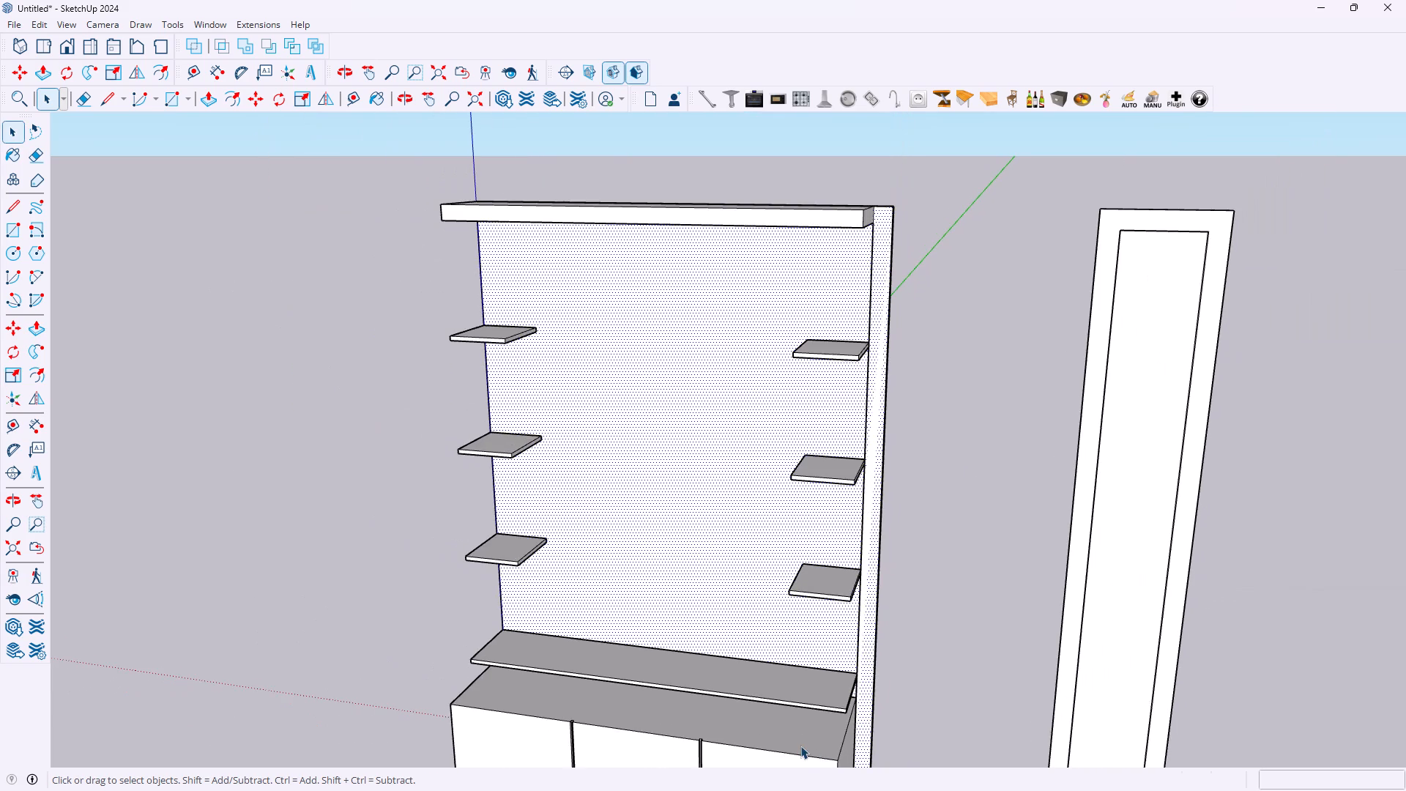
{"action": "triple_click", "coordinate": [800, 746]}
Inside the top shelf's group, delete the tall vertical strip's face and its two long vertical edges.
{"action": "double_click", "coordinate": [860, 691]}
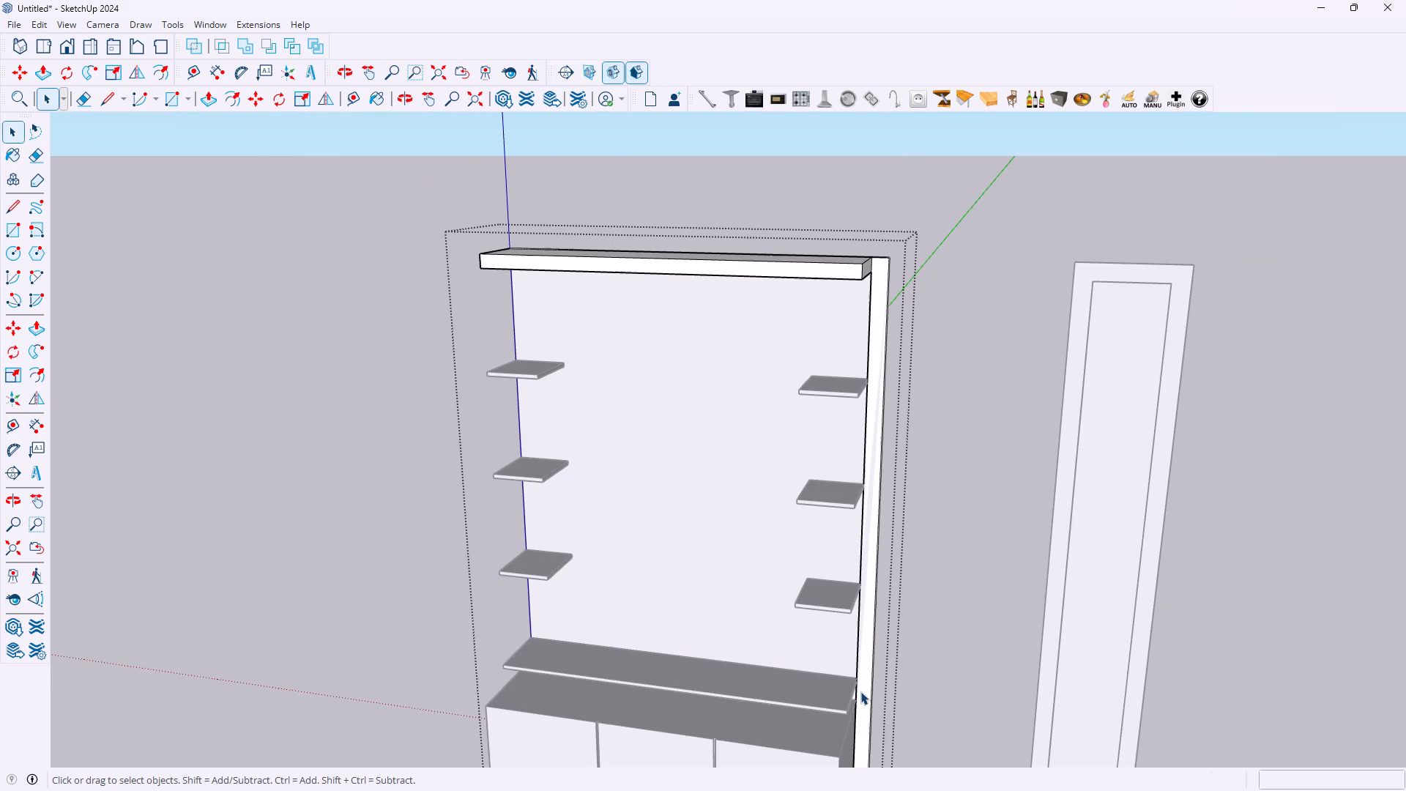
{"action": "double_click", "coordinate": [860, 691]}
{"action": "left_click", "coordinate": [860, 691]}
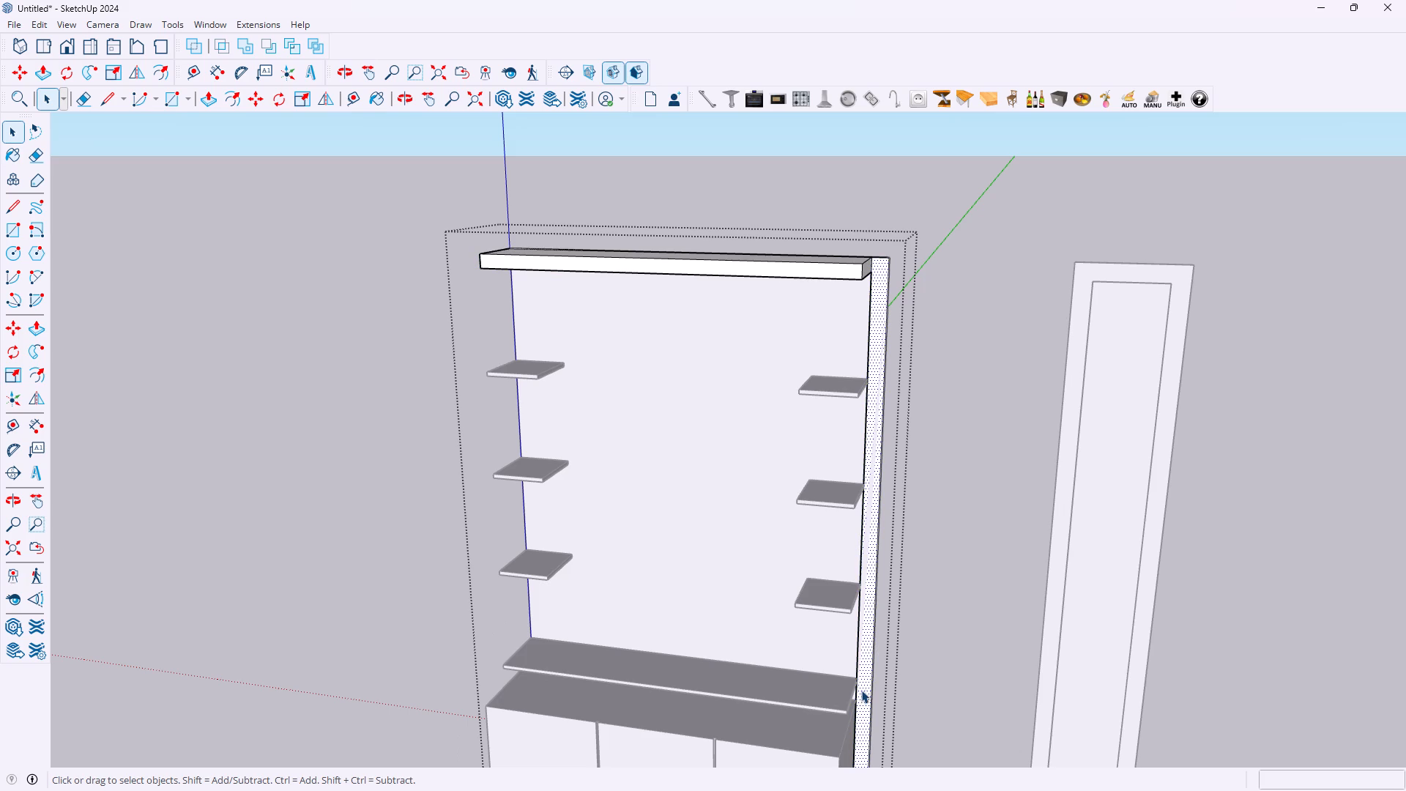
{"action": "key", "text": "Delete"}
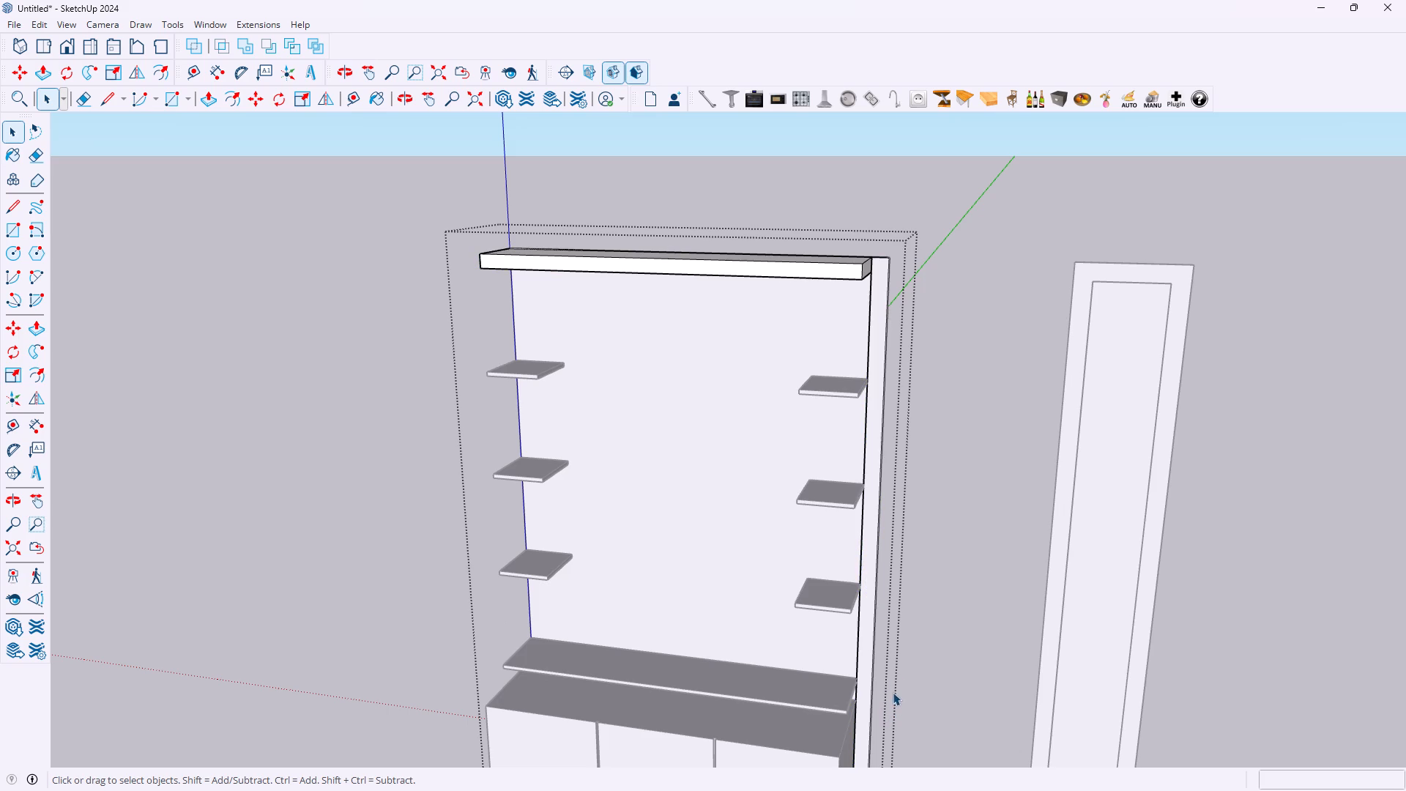
{"action": "scroll", "coordinate": [876, 436], "scroll_direction": "up", "scroll_amount": 3}
{"action": "scroll", "coordinate": [867, 325], "scroll_direction": "up", "scroll_amount": 6}
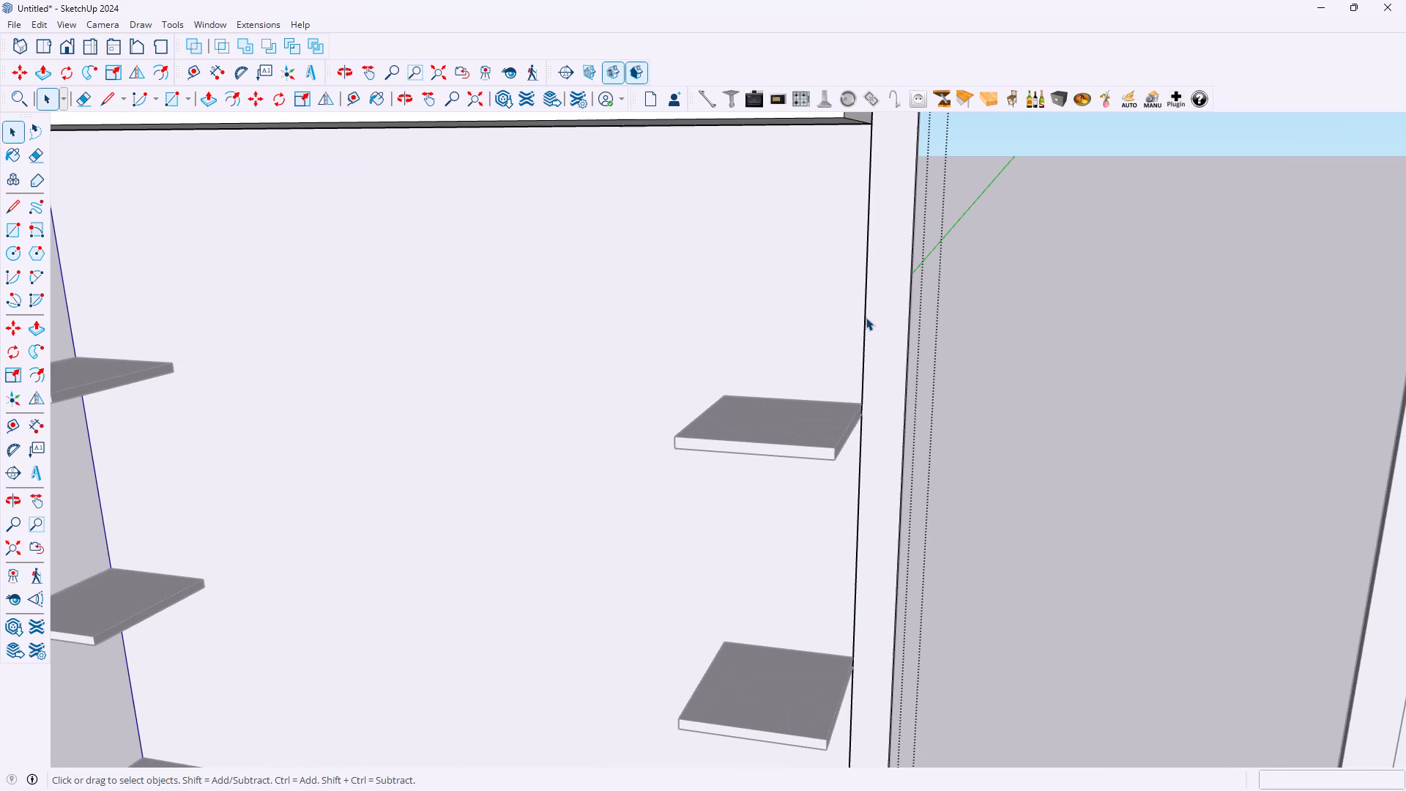
{"action": "left_click", "coordinate": [866, 317]}
{"action": "key", "text": "Delete"}
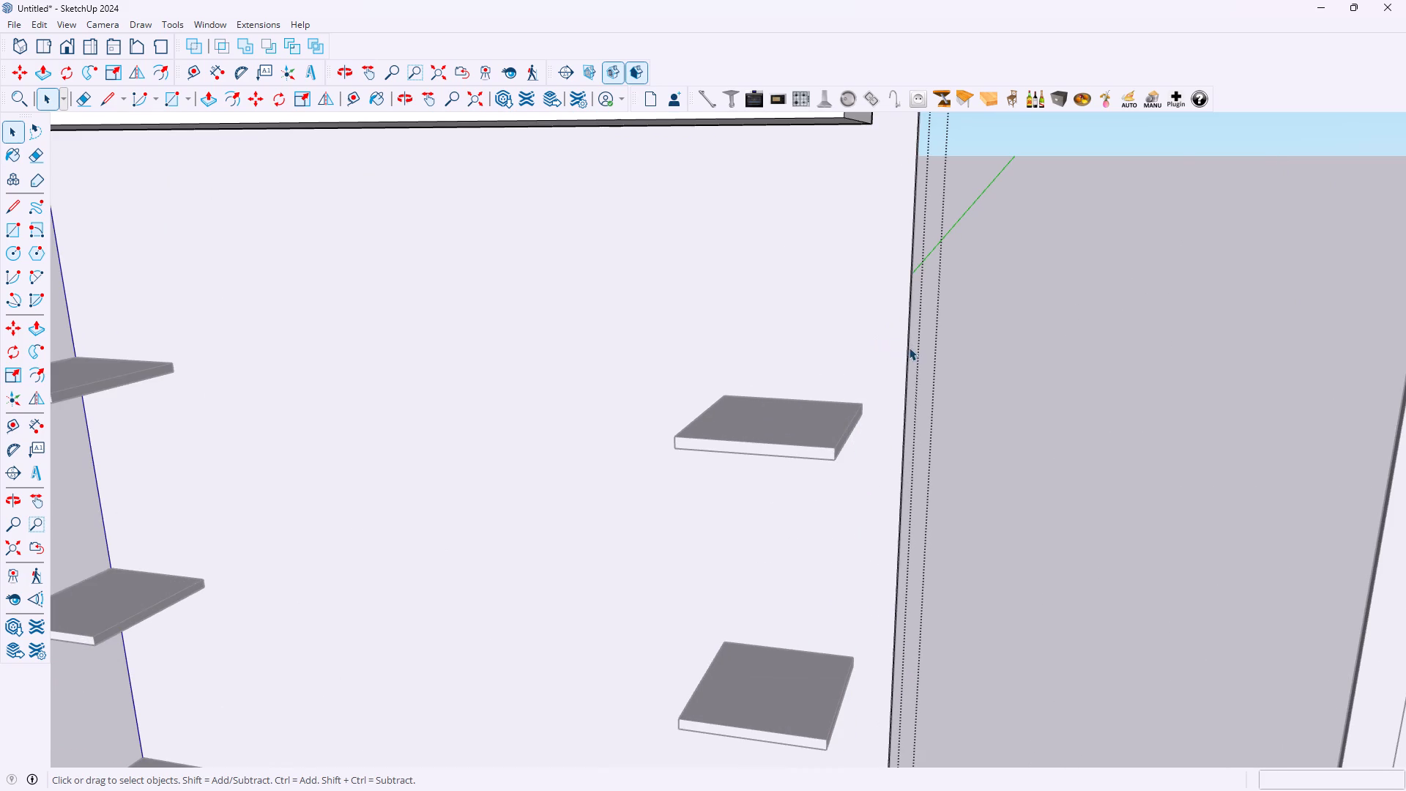
{"action": "left_click", "coordinate": [908, 348]}
{"action": "key", "text": "Delete"}
{"action": "scroll", "coordinate": [951, 394], "scroll_direction": "down", "scroll_amount": 4}
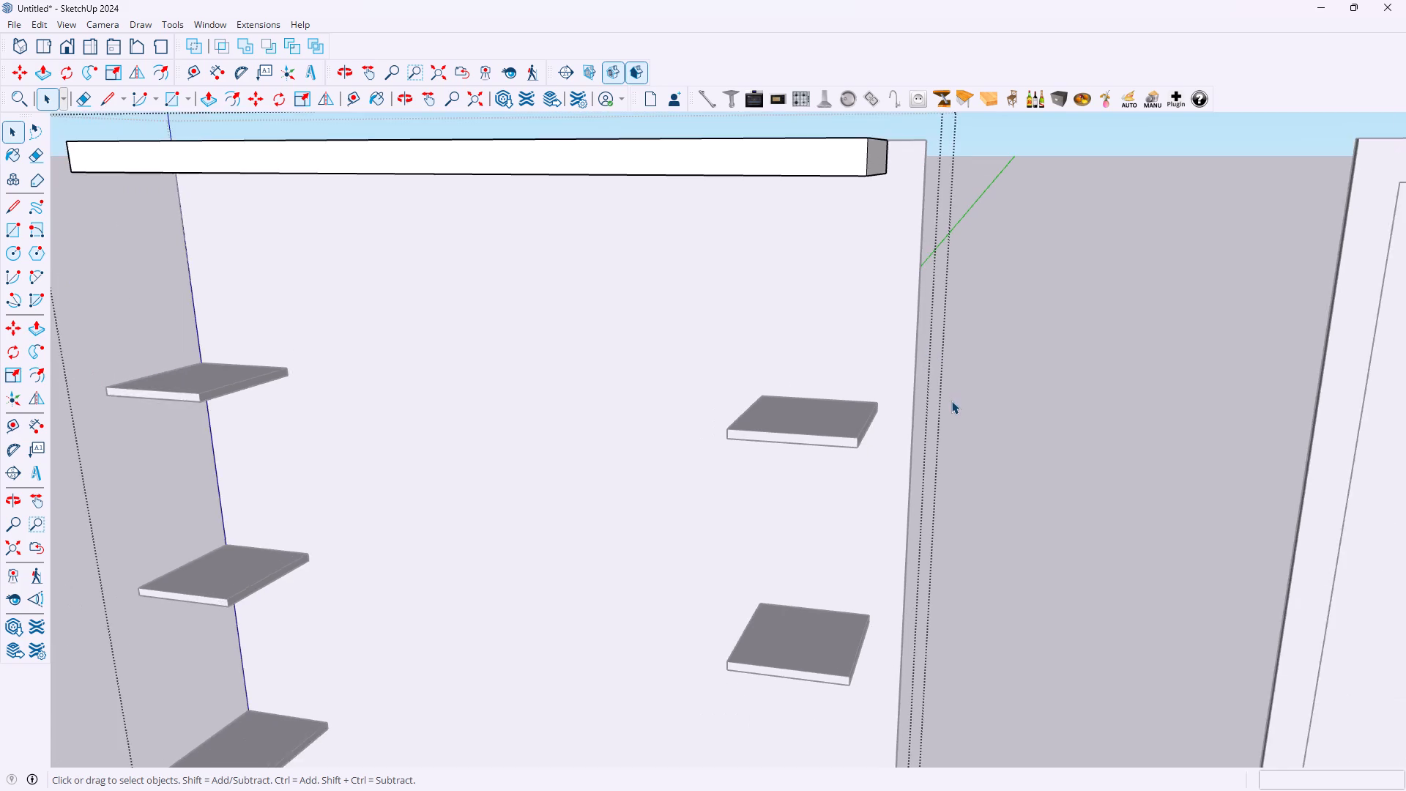
Delete the strip's leftover short edges beside the long lower shelf, behind the base cabinet and along the floor.
{"action": "scroll", "coordinate": [951, 401], "scroll_direction": "down", "scroll_amount": 9}
{"action": "scroll", "coordinate": [910, 722], "scroll_direction": "up", "scroll_amount": 6}
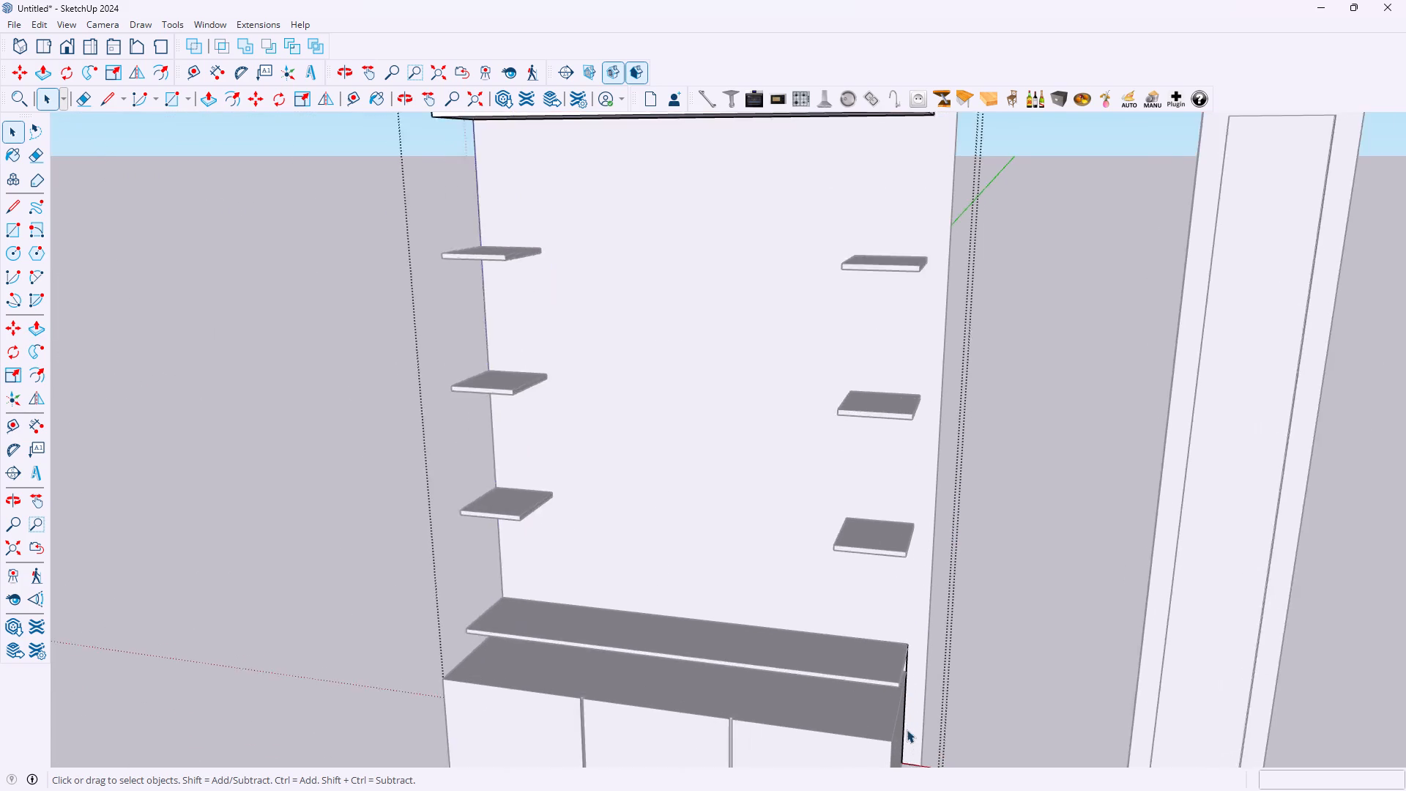
{"action": "scroll", "coordinate": [907, 729], "scroll_direction": "up", "scroll_amount": 7}
{"action": "left_click", "coordinate": [910, 583]}
{"action": "key", "text": "Delete"}
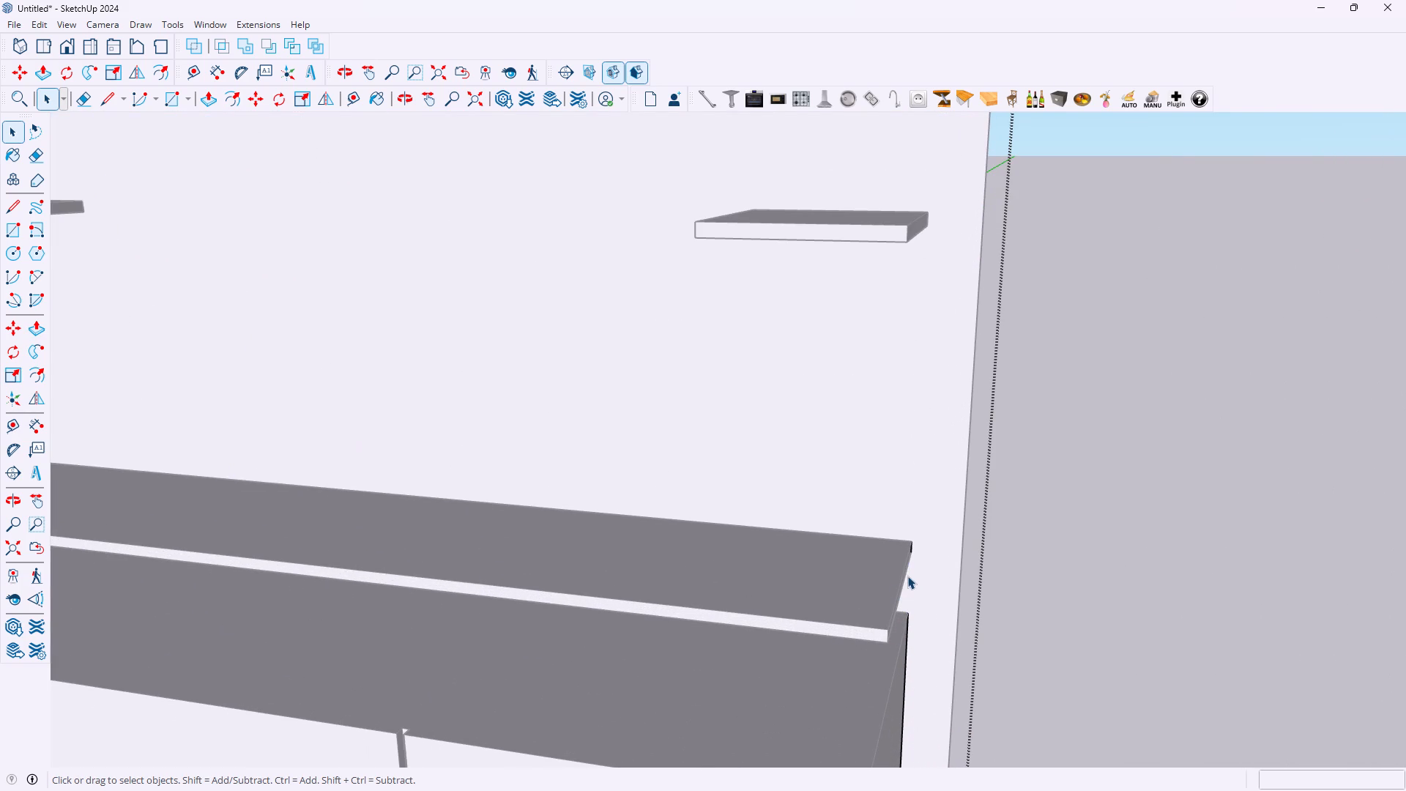
{"action": "scroll", "coordinate": [909, 565], "scroll_direction": "up", "scroll_amount": 12}
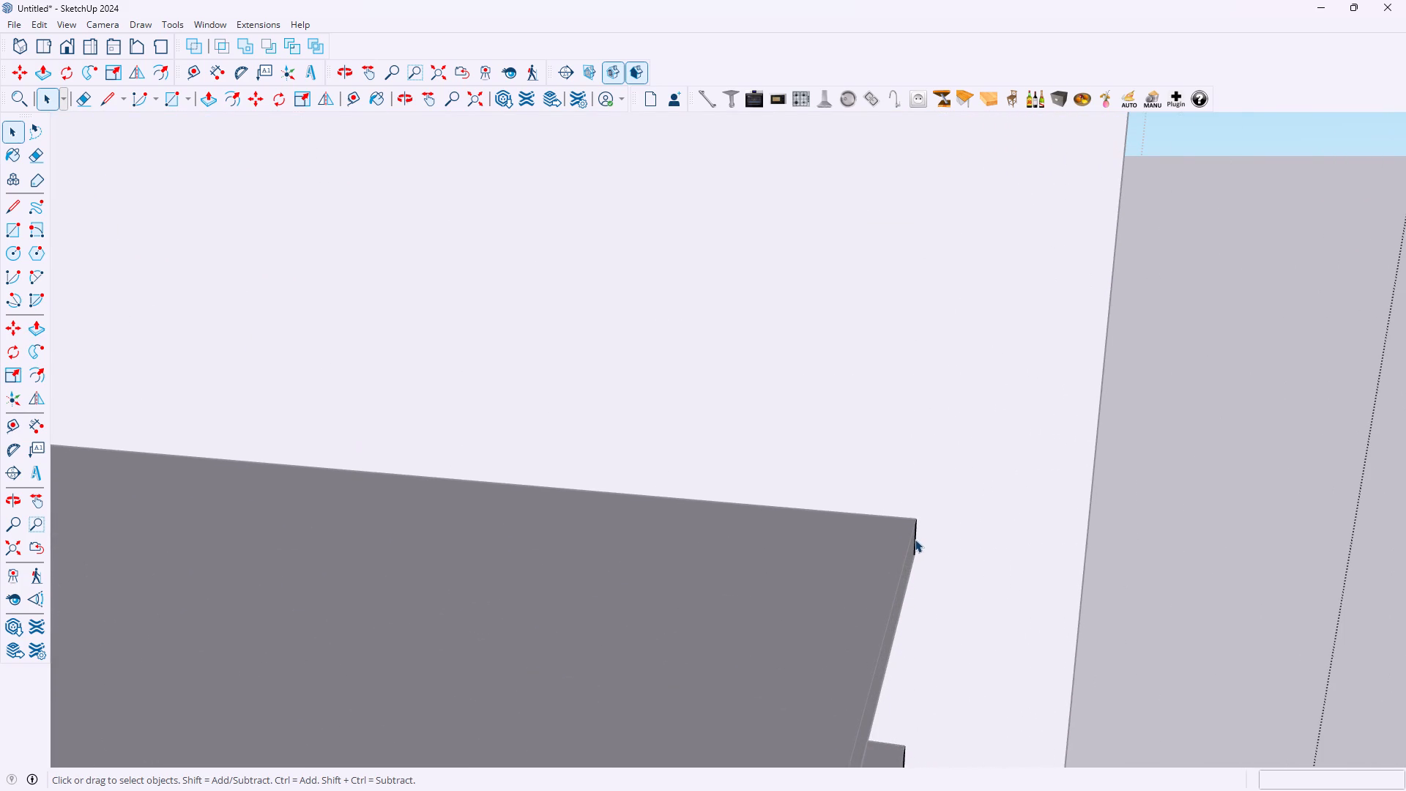
{"action": "left_click", "coordinate": [915, 540]}
{"action": "key", "text": "Delete"}
{"action": "scroll", "coordinate": [918, 573], "scroll_direction": "down", "scroll_amount": 14}
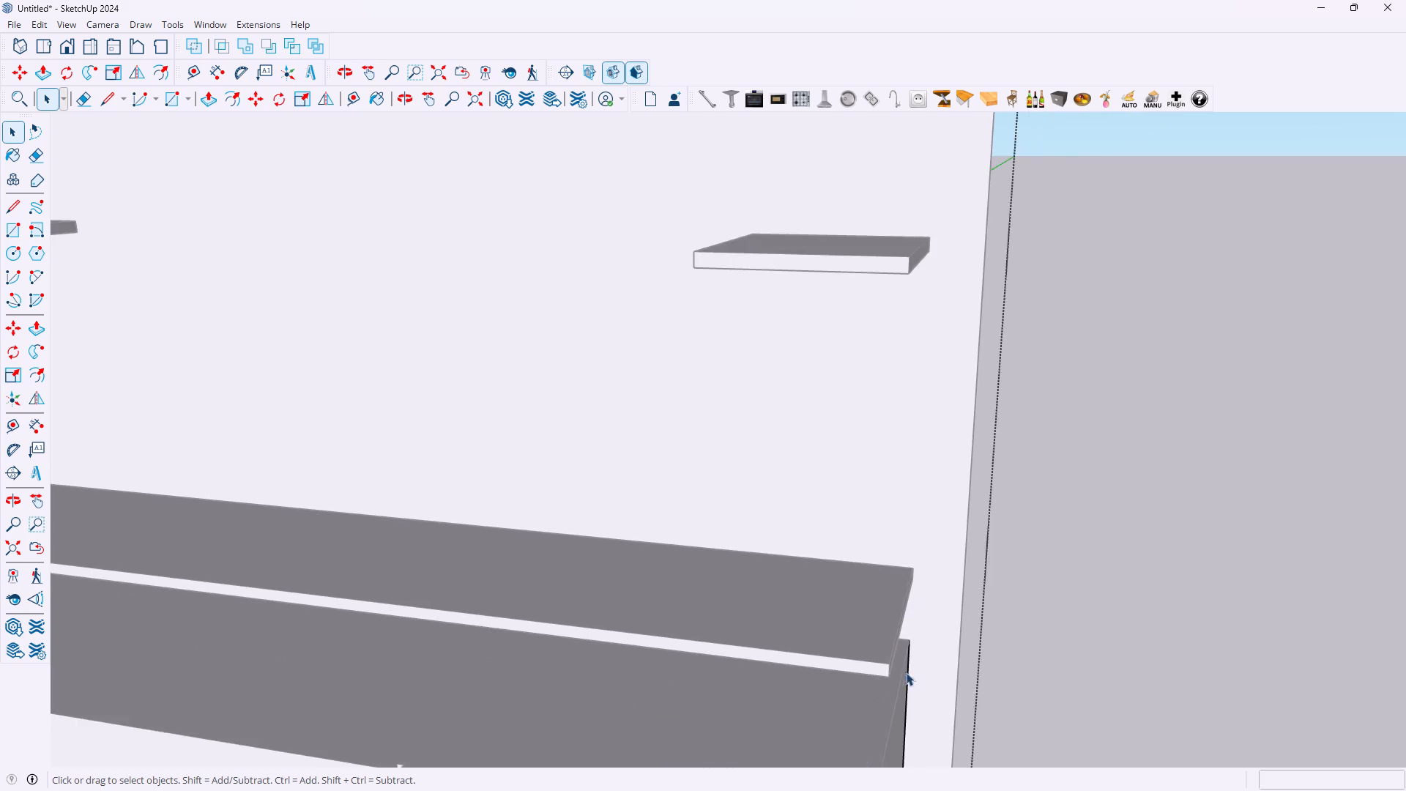
{"action": "scroll", "coordinate": [906, 708], "scroll_direction": "up", "scroll_amount": 5}
{"action": "left_click", "coordinate": [905, 715]}
{"action": "key", "text": "Delete"}
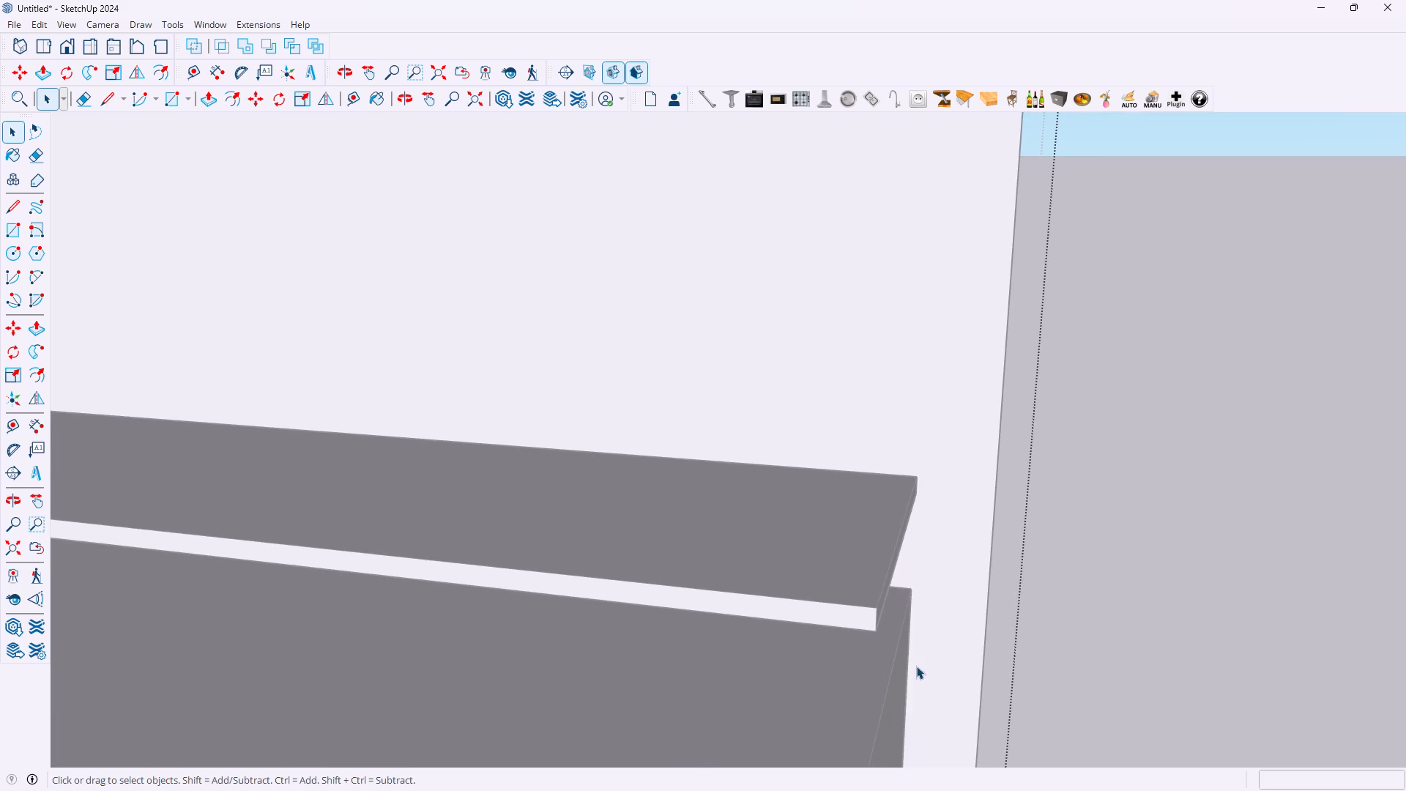
{"action": "scroll", "coordinate": [921, 651], "scroll_direction": "down", "scroll_amount": 16}
{"action": "scroll", "coordinate": [937, 700], "scroll_direction": "up", "scroll_amount": 10}
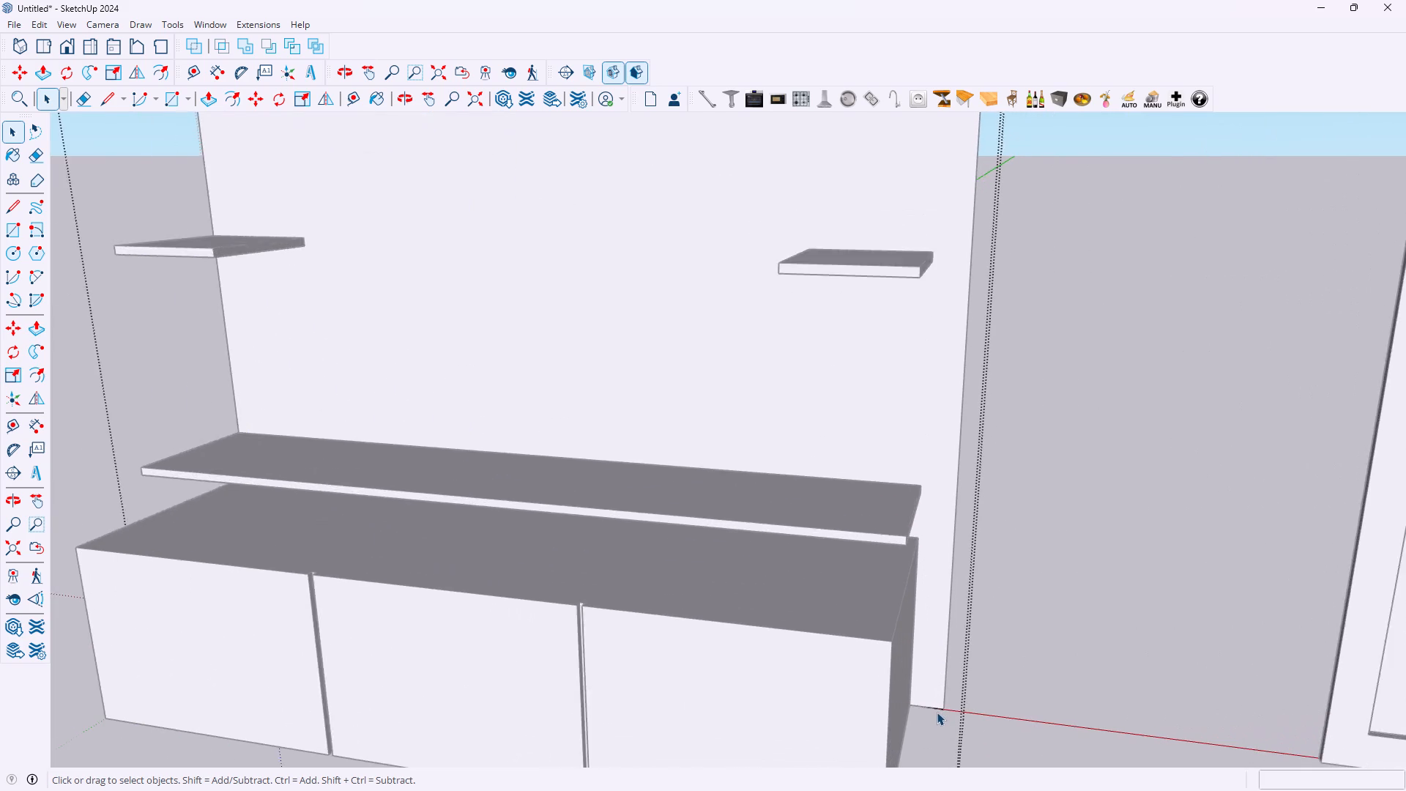
{"action": "scroll", "coordinate": [937, 712], "scroll_direction": "up", "scroll_amount": 6}
{"action": "left_click", "coordinate": [934, 706]}
{"action": "key", "text": "Delete"}
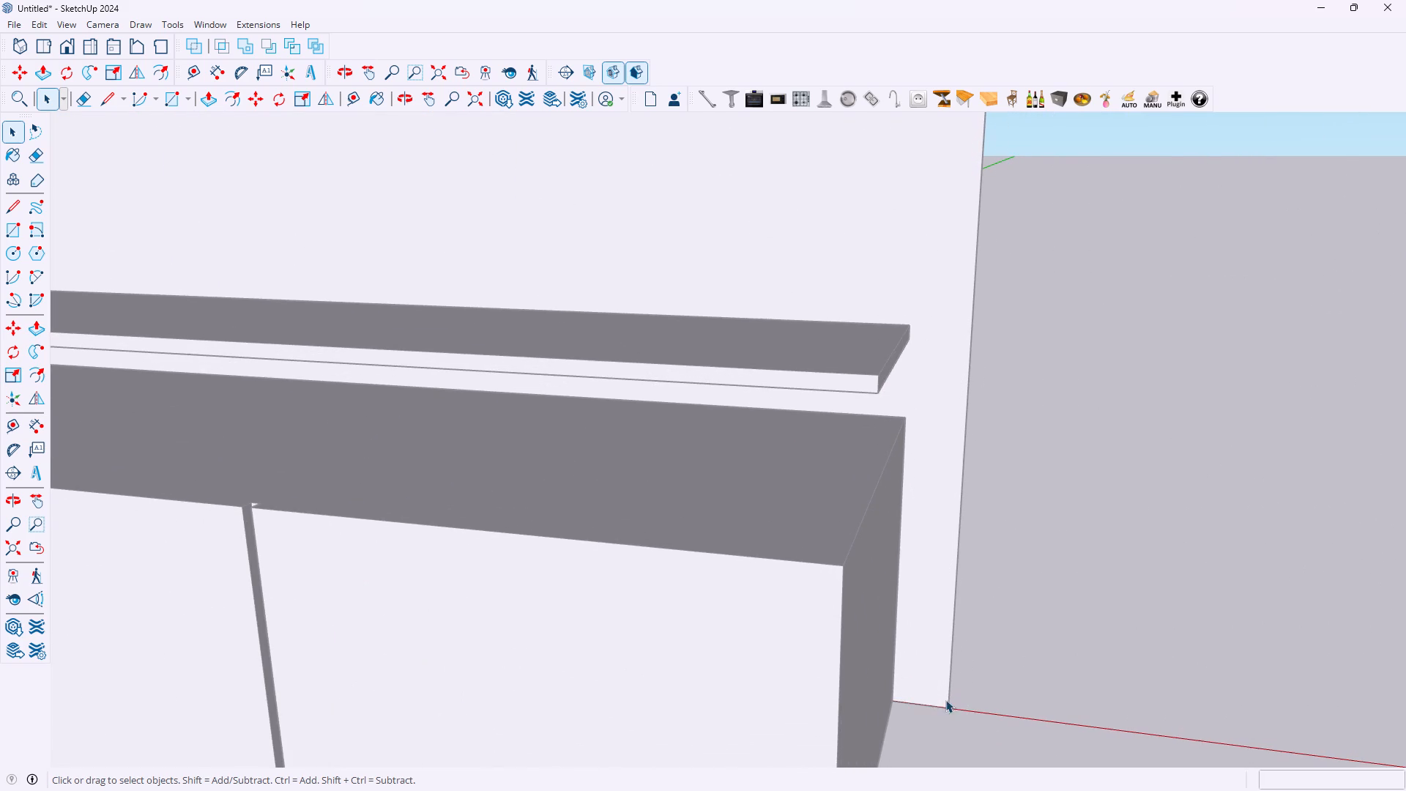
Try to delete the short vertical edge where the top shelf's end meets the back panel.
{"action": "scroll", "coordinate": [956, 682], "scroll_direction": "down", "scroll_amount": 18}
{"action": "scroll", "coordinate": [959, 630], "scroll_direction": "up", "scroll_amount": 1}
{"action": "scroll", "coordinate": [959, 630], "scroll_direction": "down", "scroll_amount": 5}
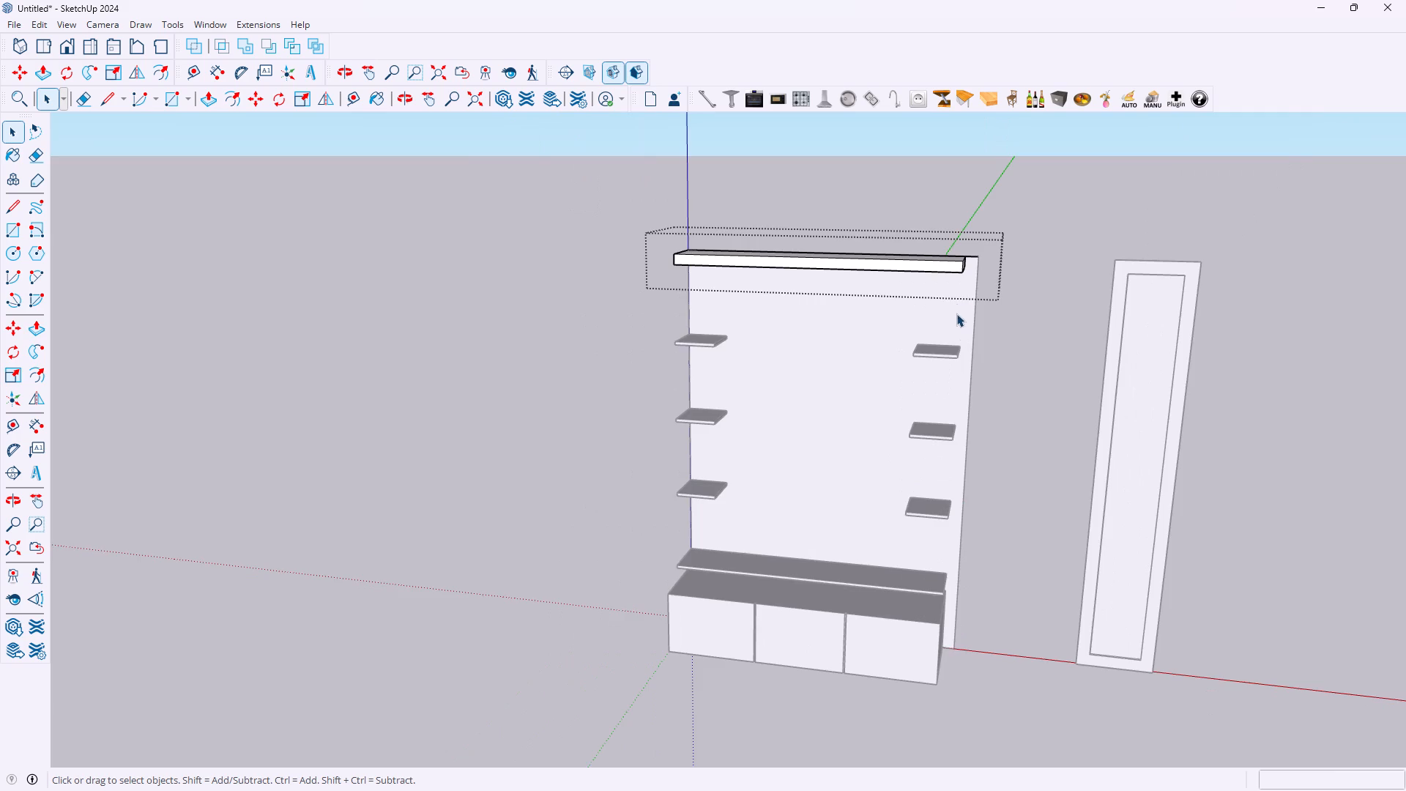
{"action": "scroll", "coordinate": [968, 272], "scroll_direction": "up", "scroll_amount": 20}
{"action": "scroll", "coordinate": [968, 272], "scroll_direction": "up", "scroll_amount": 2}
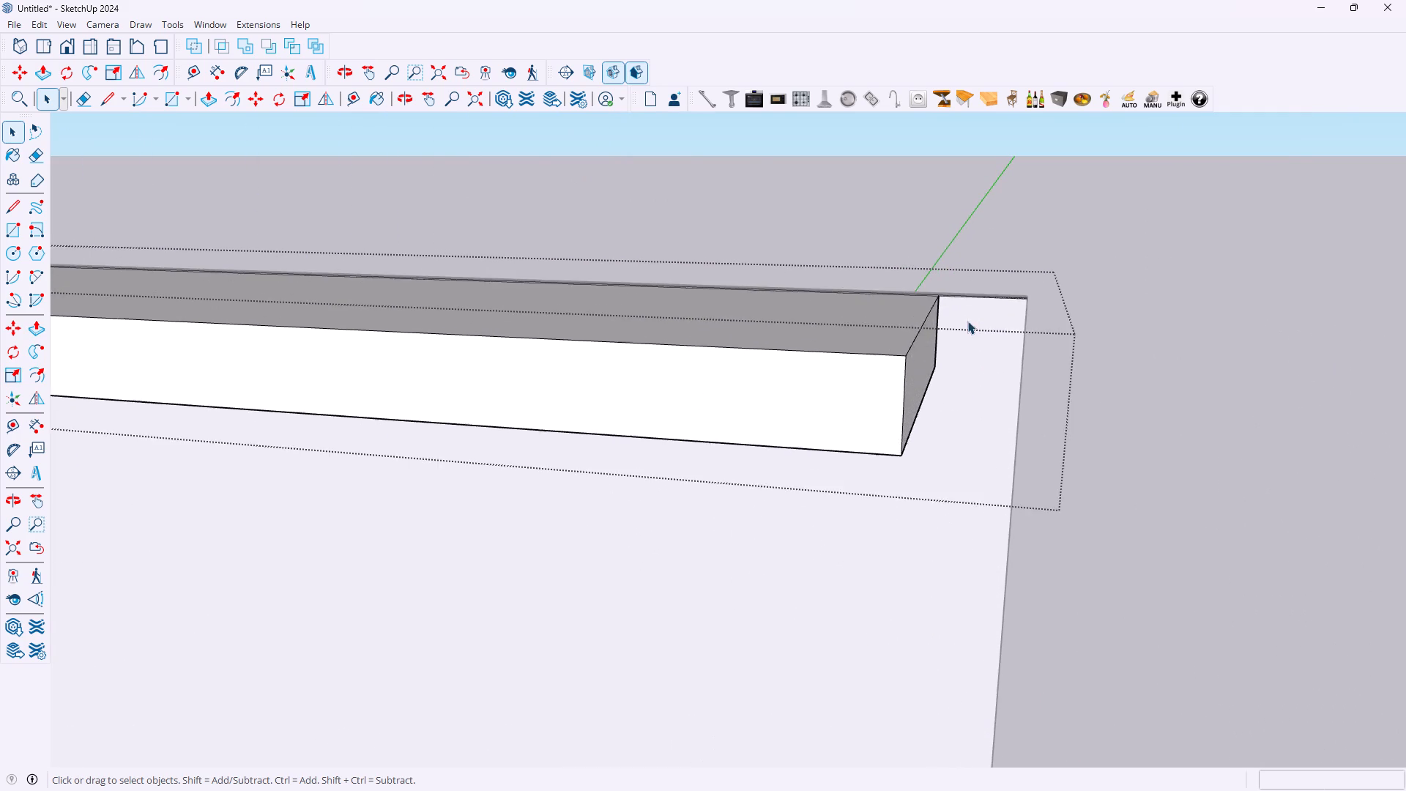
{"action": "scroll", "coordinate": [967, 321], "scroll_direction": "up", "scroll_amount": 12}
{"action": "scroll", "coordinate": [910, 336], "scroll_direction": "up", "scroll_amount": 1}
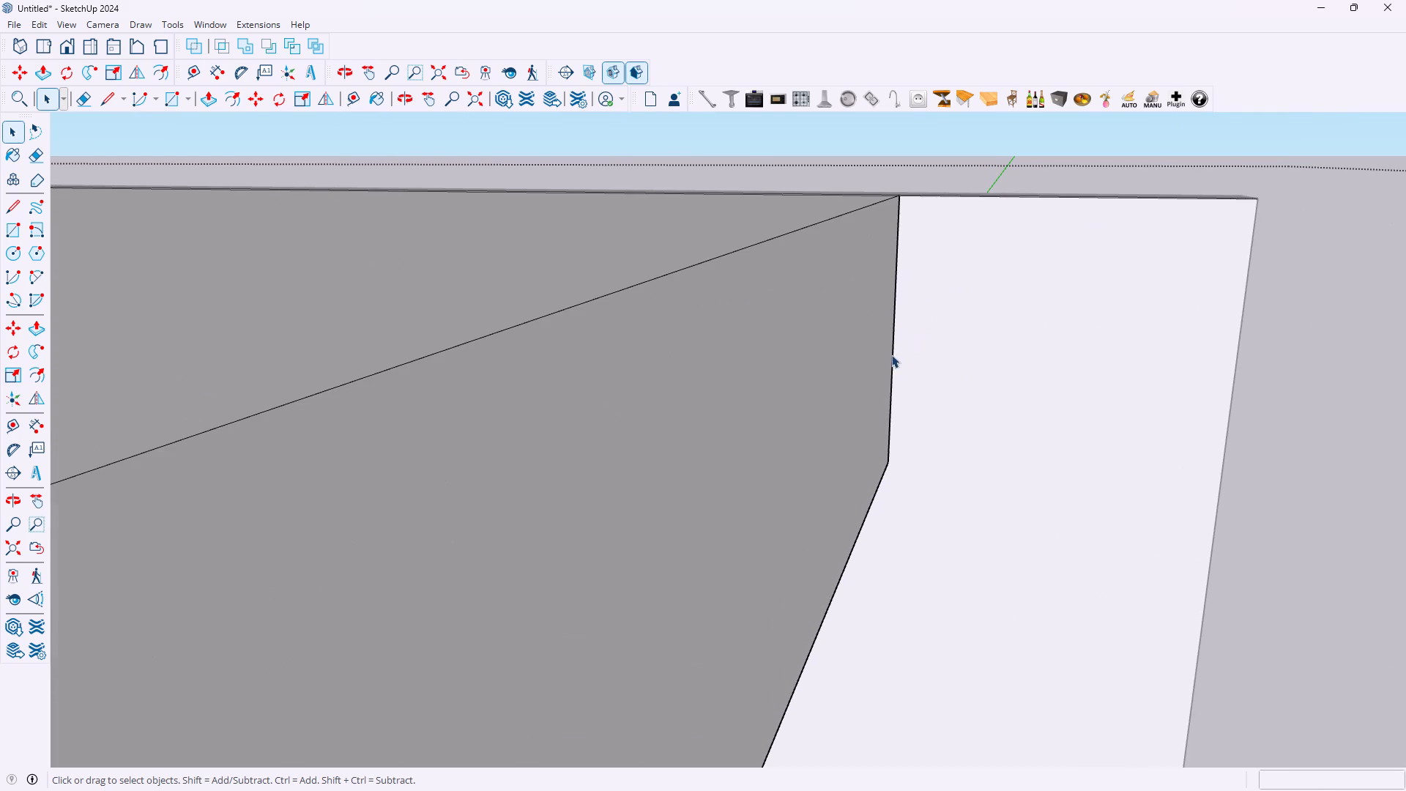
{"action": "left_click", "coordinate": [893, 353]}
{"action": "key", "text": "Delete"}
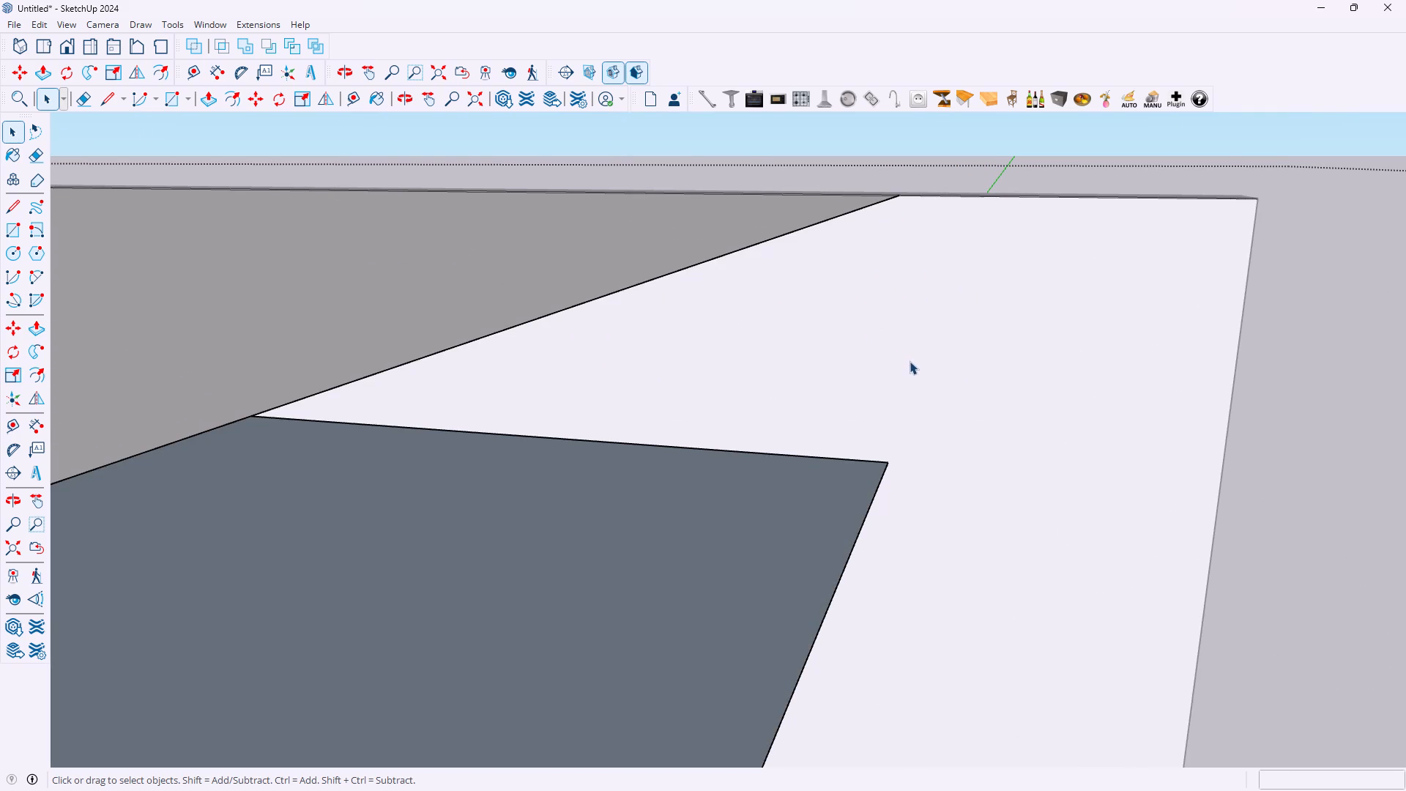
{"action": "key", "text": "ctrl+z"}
Delete the strip's leftover top edge beside the top shelf and close the group.
{"action": "scroll", "coordinate": [942, 384], "scroll_direction": "down", "scroll_amount": 3}
{"action": "scroll", "coordinate": [975, 335], "scroll_direction": "up", "scroll_amount": 3}
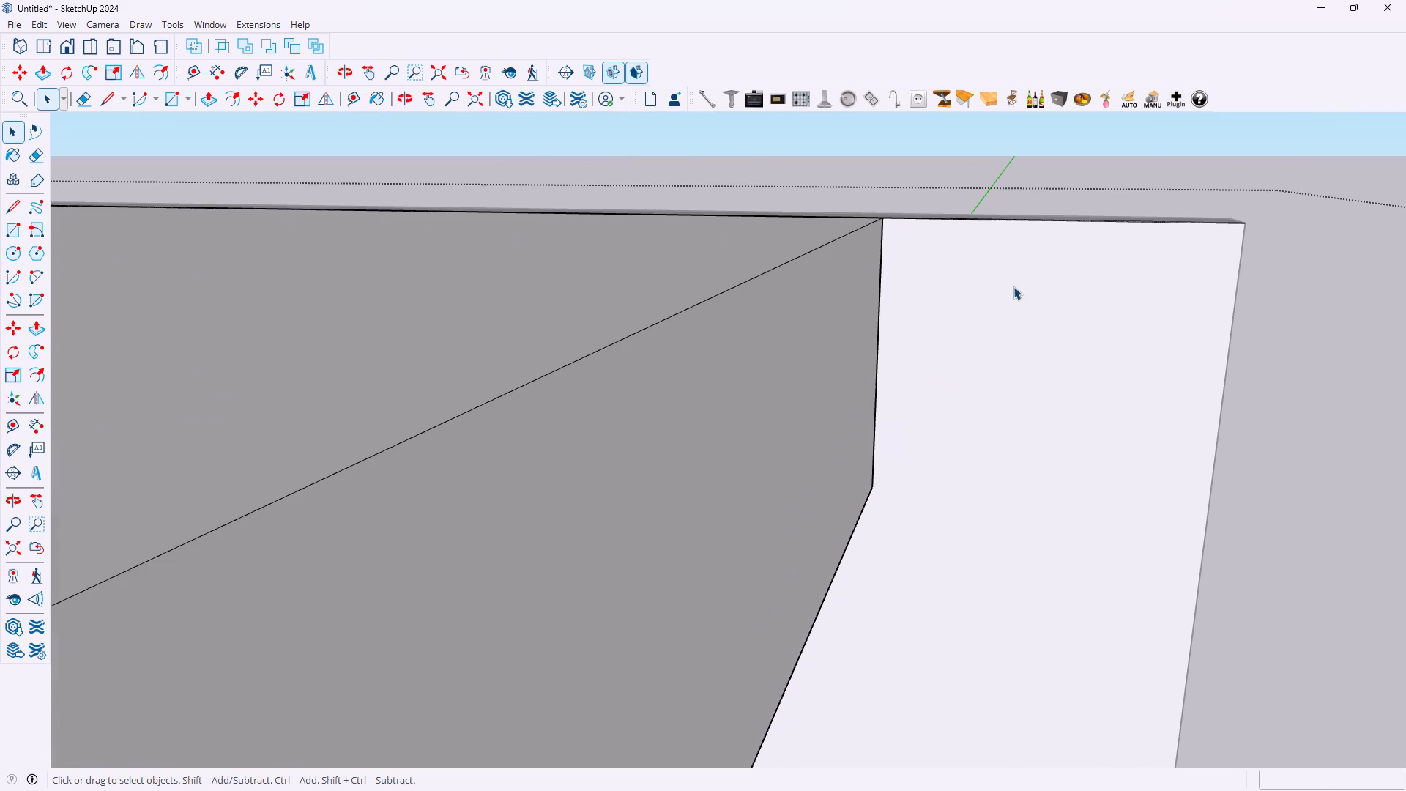
{"action": "left_click", "coordinate": [1010, 219]}
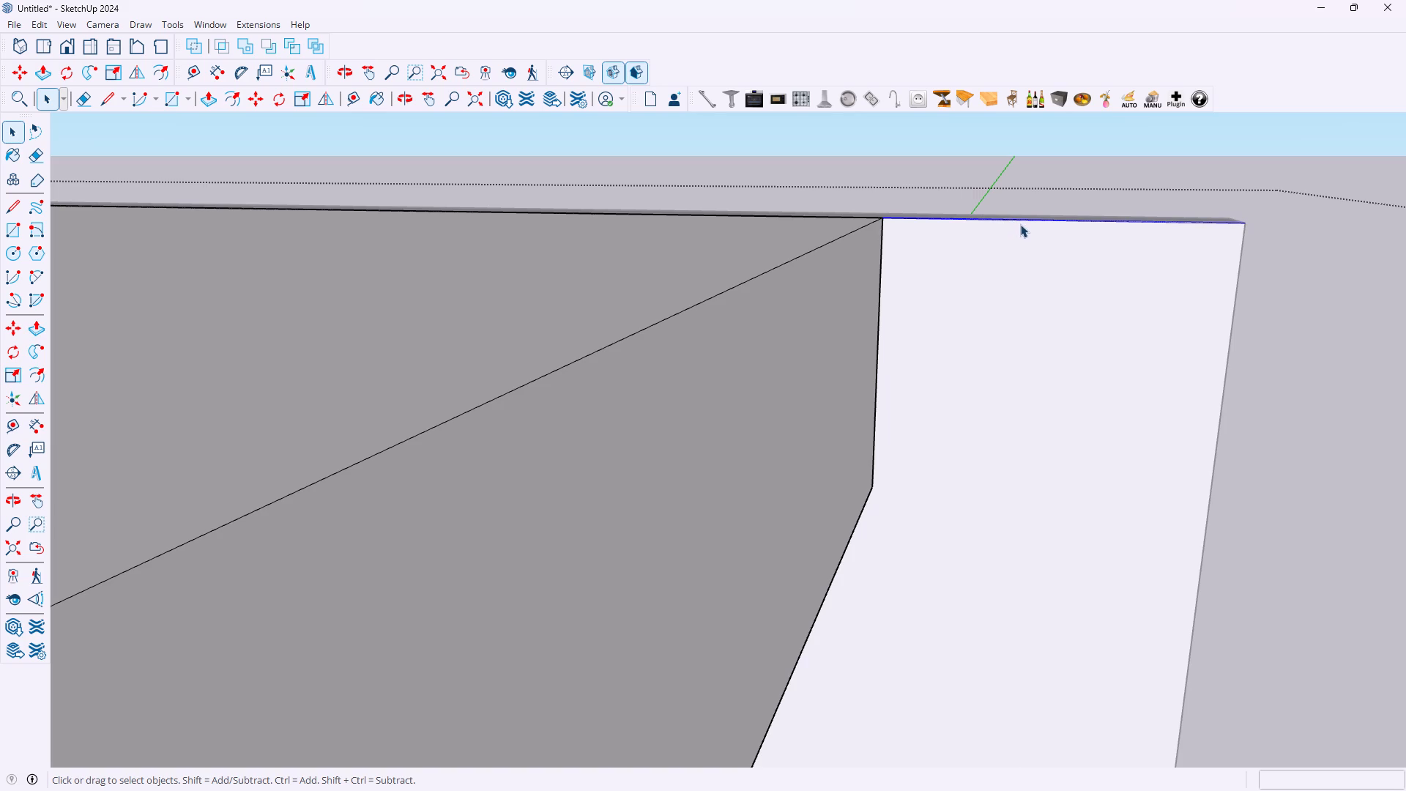
{"action": "key", "text": "Delete"}
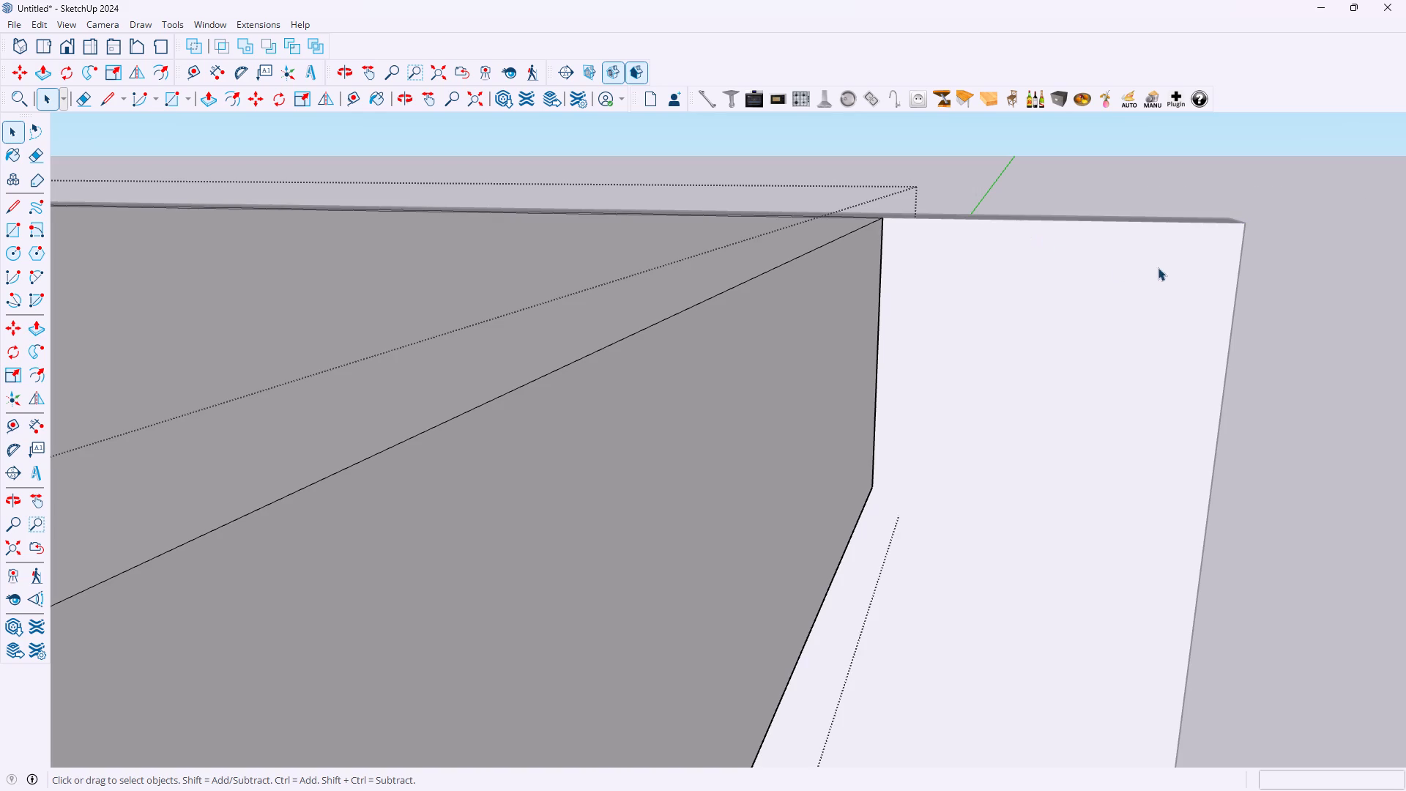
{"action": "scroll", "coordinate": [1158, 268], "scroll_direction": "down", "scroll_amount": 20}
{"action": "scroll", "coordinate": [1158, 268], "scroll_direction": "down", "scroll_amount": 8}
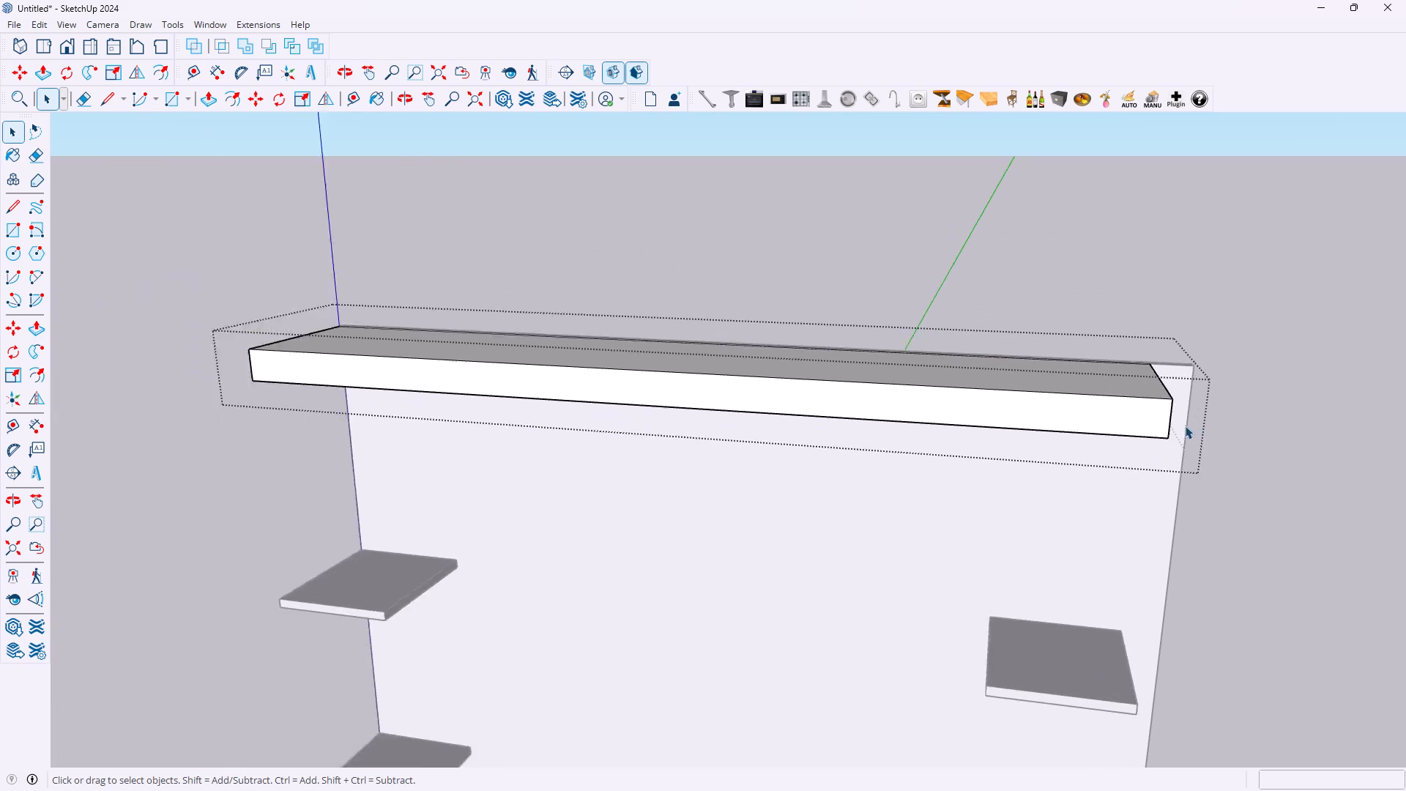
{"action": "scroll", "coordinate": [1185, 426], "scroll_direction": "down", "scroll_amount": 5}
{"action": "left_click", "coordinate": [1259, 475]}
Examine the shelving unit and the separate bordered panel from the front and side.
{"action": "middle_click_drag", "start_coordinate": [1195, 607], "coordinate": [1194, 594]}
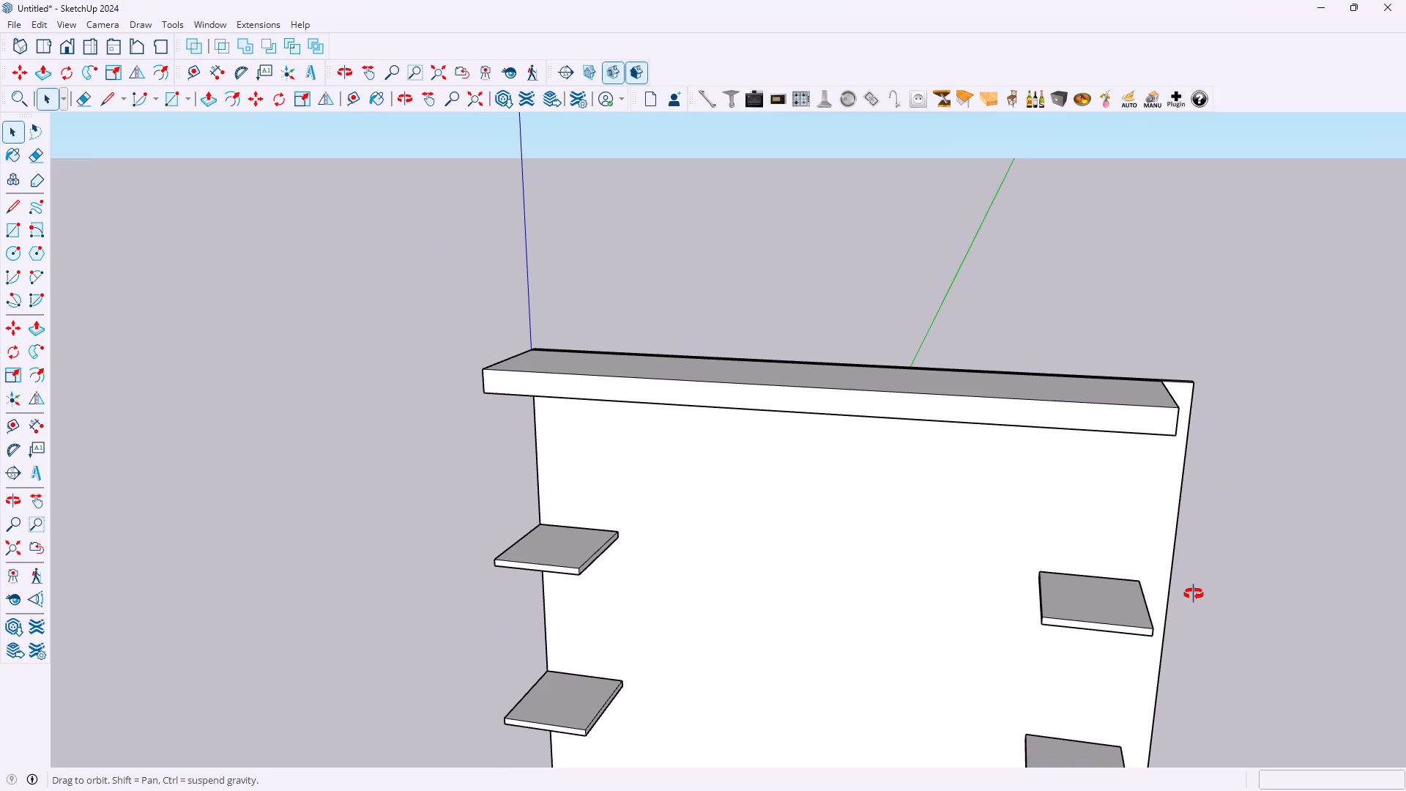
{"action": "middle_click_drag", "start_coordinate": [1194, 594], "coordinate": [1191, 516]}
{"action": "scroll", "coordinate": [1189, 495], "scroll_direction": "down", "scroll_amount": 9}
{"action": "scroll", "coordinate": [1207, 653], "scroll_direction": "up", "scroll_amount": 3}
{"action": "scroll", "coordinate": [1217, 646], "scroll_direction": "down", "scroll_amount": 2}
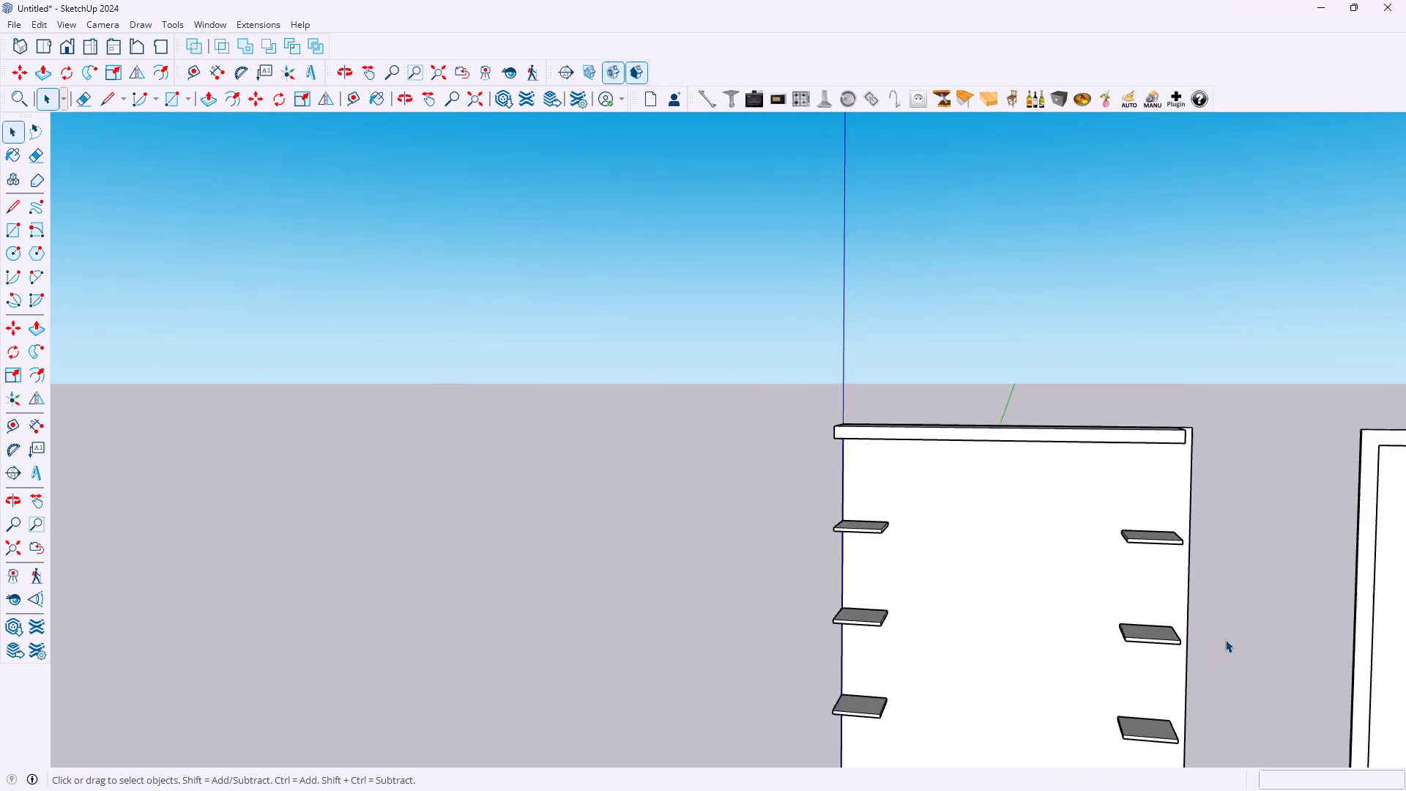
{"action": "scroll", "coordinate": [1225, 639], "scroll_direction": "down", "scroll_amount": 6}
{"action": "middle_click_drag", "start_coordinate": [1252, 653], "coordinate": [1197, 618]}
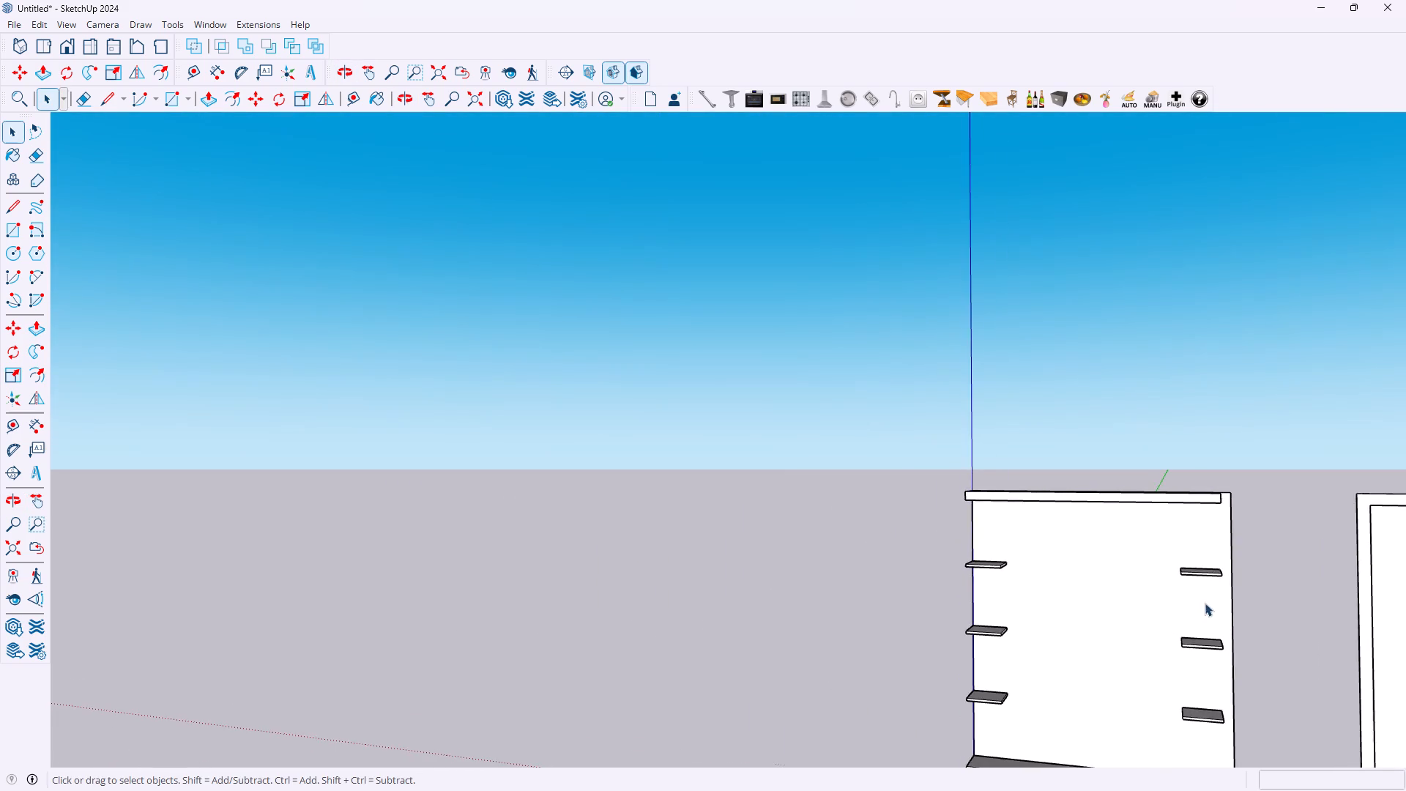
{"action": "scroll", "coordinate": [1204, 603], "scroll_direction": "down", "scroll_amount": 9}
{"action": "scroll", "coordinate": [1296, 655], "scroll_direction": "up", "scroll_amount": 9}
{"action": "middle_click_drag", "start_coordinate": [1331, 675], "coordinate": [1293, 667]}
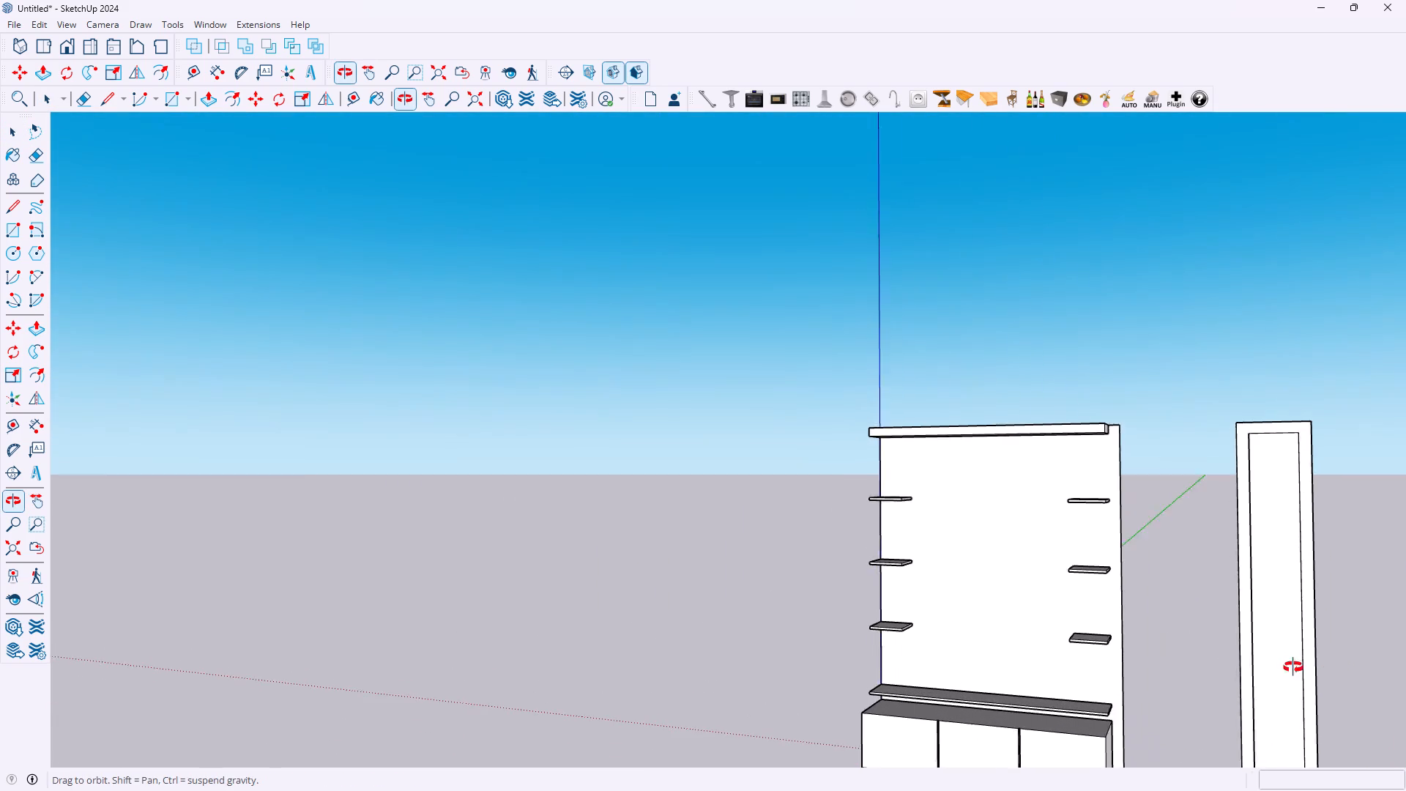
{"action": "middle_click_drag", "start_coordinate": [1293, 667], "coordinate": [1118, 636]}
{"action": "scroll", "coordinate": [1160, 613], "scroll_direction": "down", "scroll_amount": 5}
{"action": "middle_click_drag", "start_coordinate": [1300, 645], "coordinate": [1060, 596]}
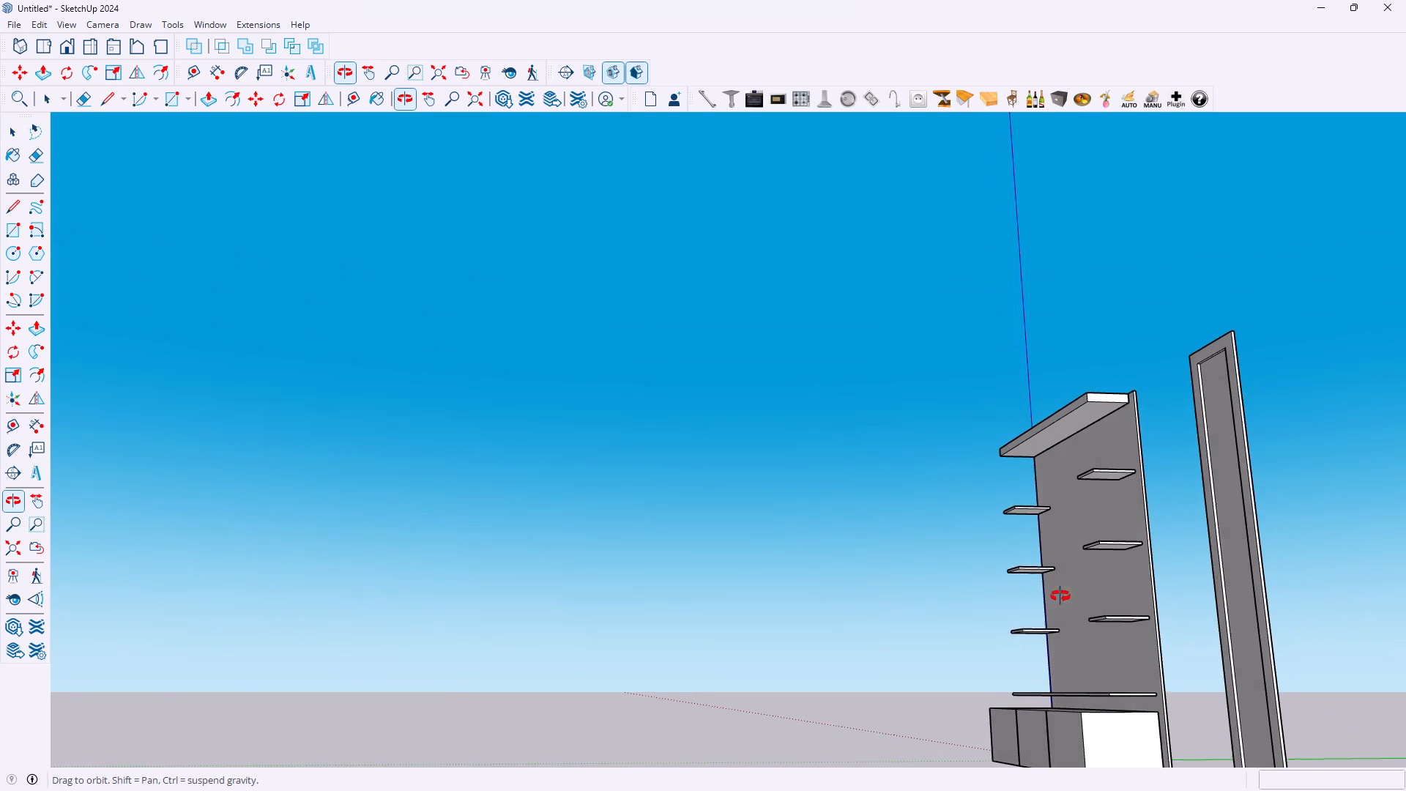
{"action": "middle_click_drag", "start_coordinate": [1060, 596], "coordinate": [1060, 596]}
{"action": "scroll", "coordinate": [1399, 642], "scroll_direction": "up", "scroll_amount": 3}
{"action": "scroll", "coordinate": [1236, 609], "scroll_direction": "up", "scroll_amount": 8}
{"action": "scroll", "coordinate": [1246, 605], "scroll_direction": "down", "scroll_amount": 1}
{"action": "middle_click_drag", "start_coordinate": [1247, 604], "coordinate": [1156, 602]}
{"action": "scroll", "coordinate": [1052, 575], "scroll_direction": "down", "scroll_amount": 8}
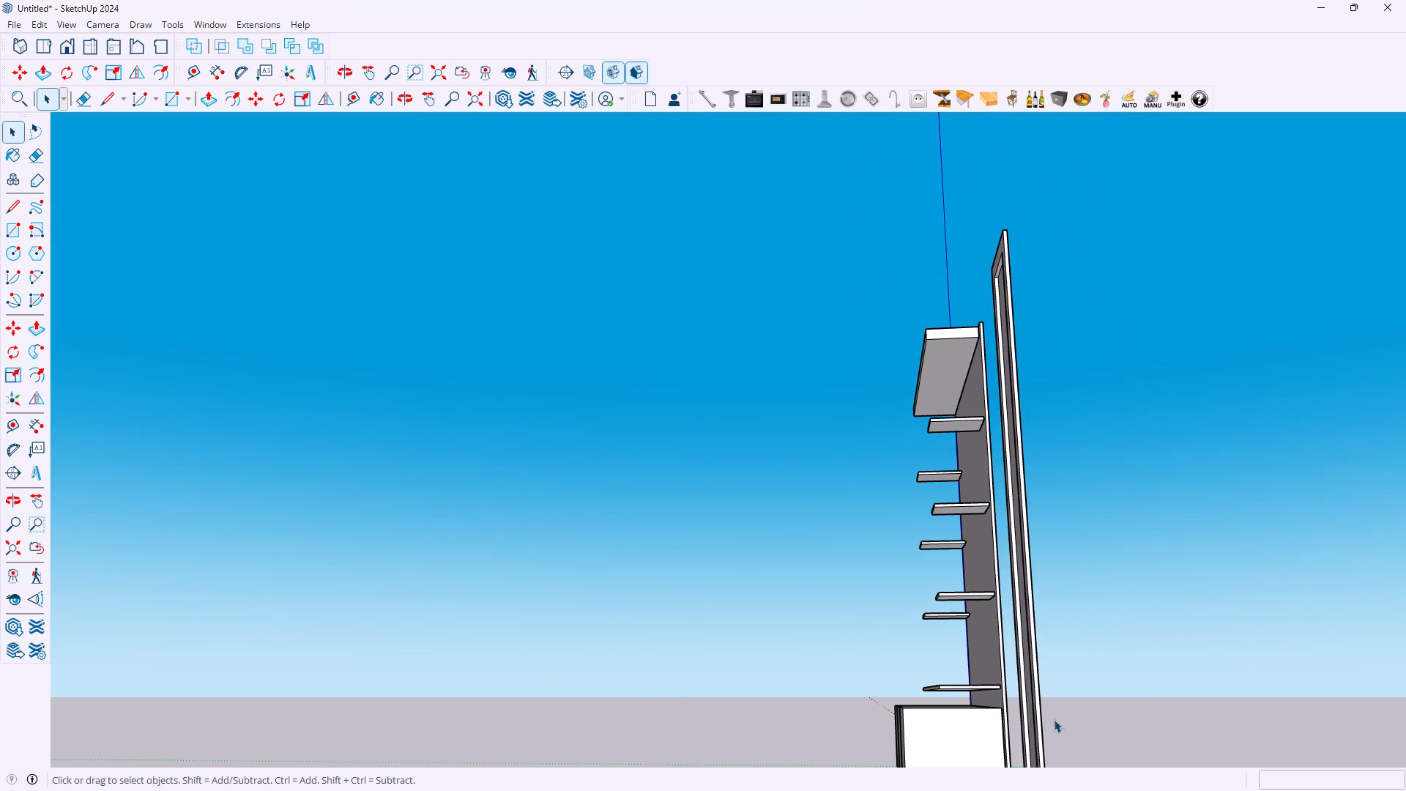
{"action": "scroll", "coordinate": [1057, 620], "scroll_direction": "down", "scroll_amount": 8}
{"action": "scroll", "coordinate": [1071, 672], "scroll_direction": "up", "scroll_amount": 12}
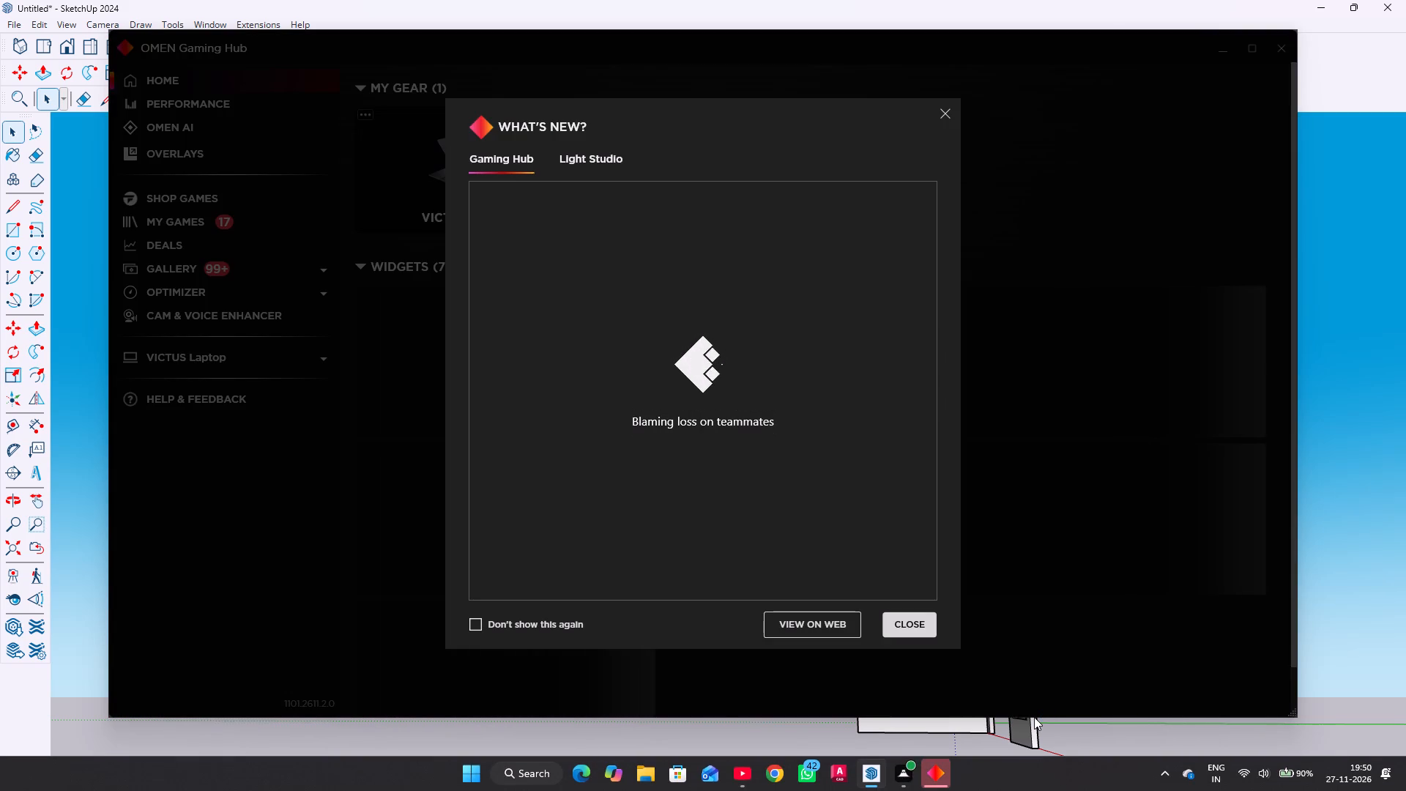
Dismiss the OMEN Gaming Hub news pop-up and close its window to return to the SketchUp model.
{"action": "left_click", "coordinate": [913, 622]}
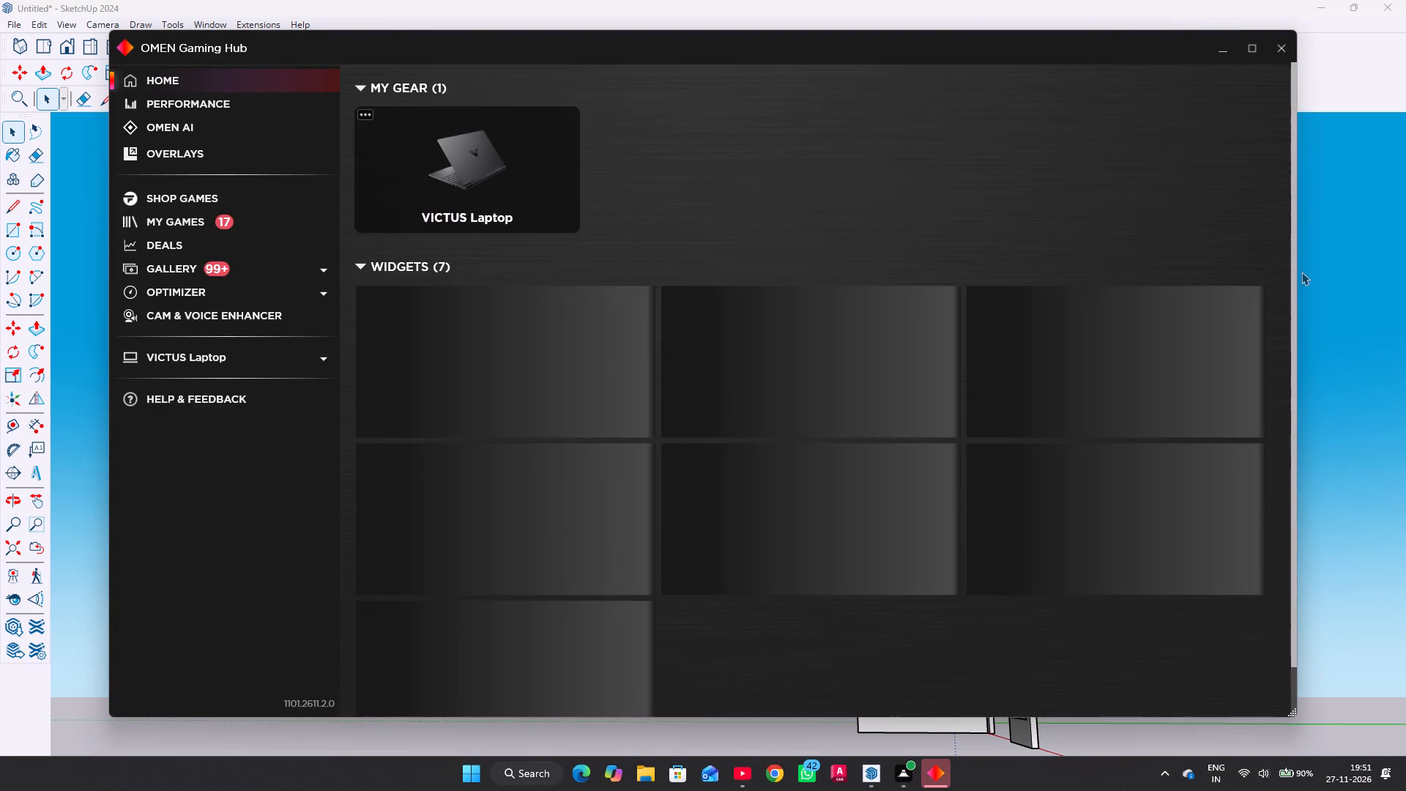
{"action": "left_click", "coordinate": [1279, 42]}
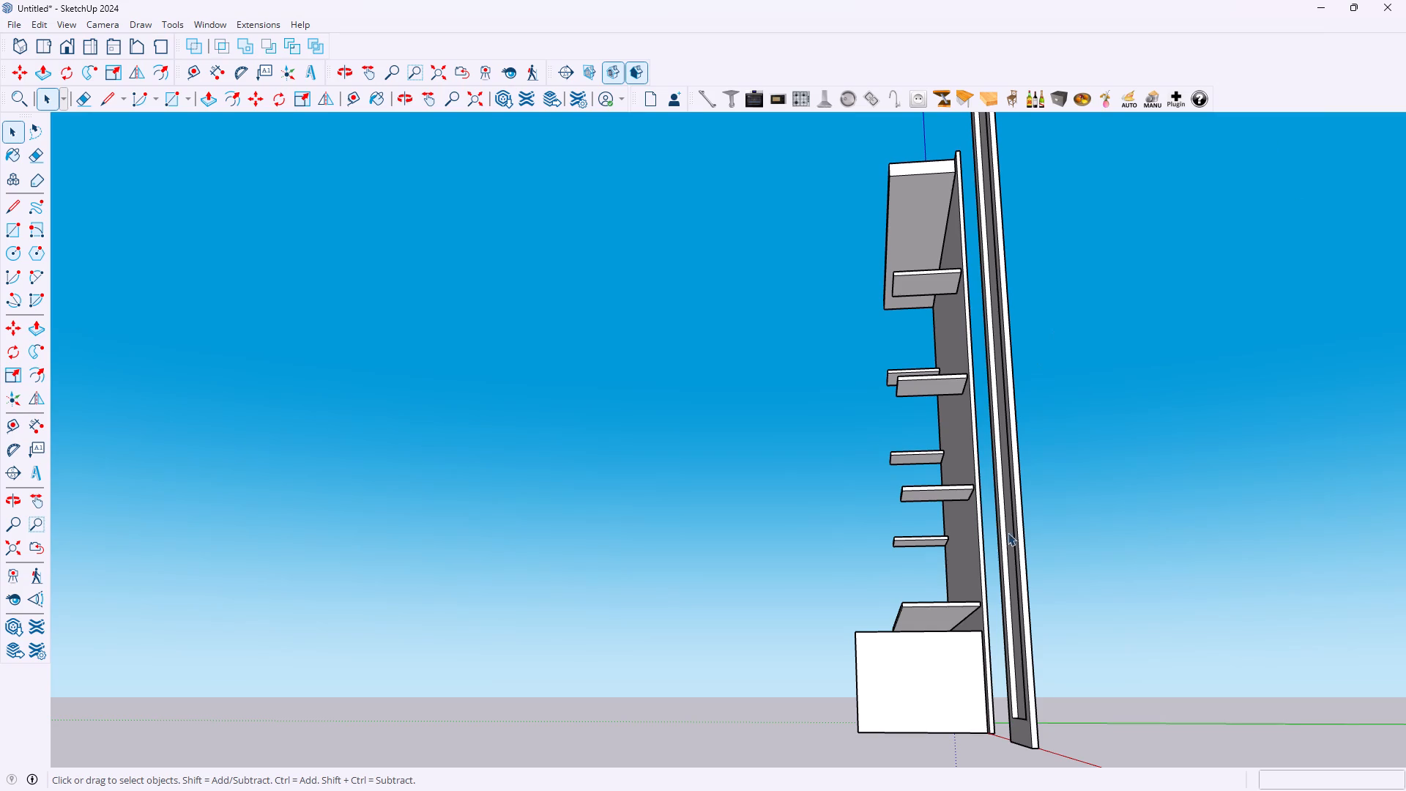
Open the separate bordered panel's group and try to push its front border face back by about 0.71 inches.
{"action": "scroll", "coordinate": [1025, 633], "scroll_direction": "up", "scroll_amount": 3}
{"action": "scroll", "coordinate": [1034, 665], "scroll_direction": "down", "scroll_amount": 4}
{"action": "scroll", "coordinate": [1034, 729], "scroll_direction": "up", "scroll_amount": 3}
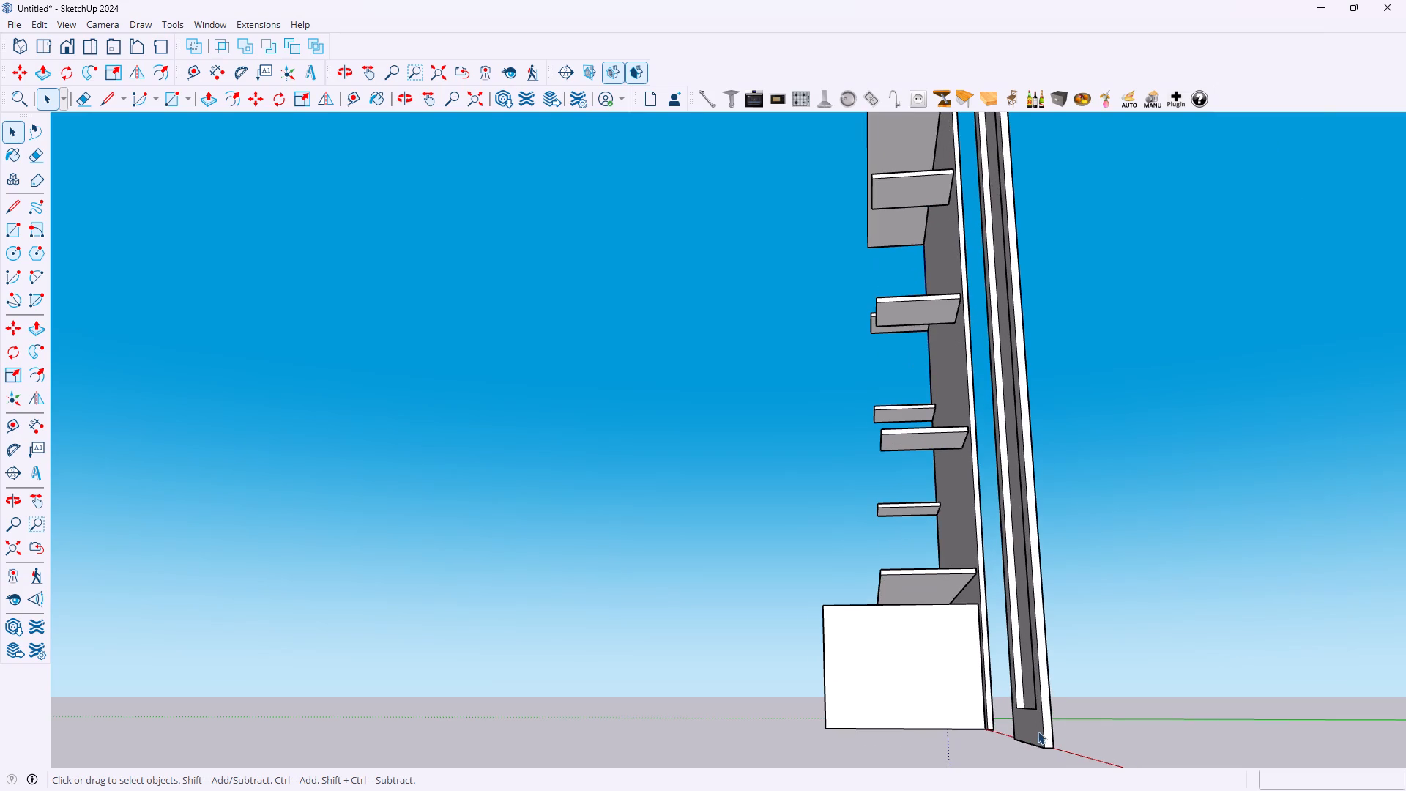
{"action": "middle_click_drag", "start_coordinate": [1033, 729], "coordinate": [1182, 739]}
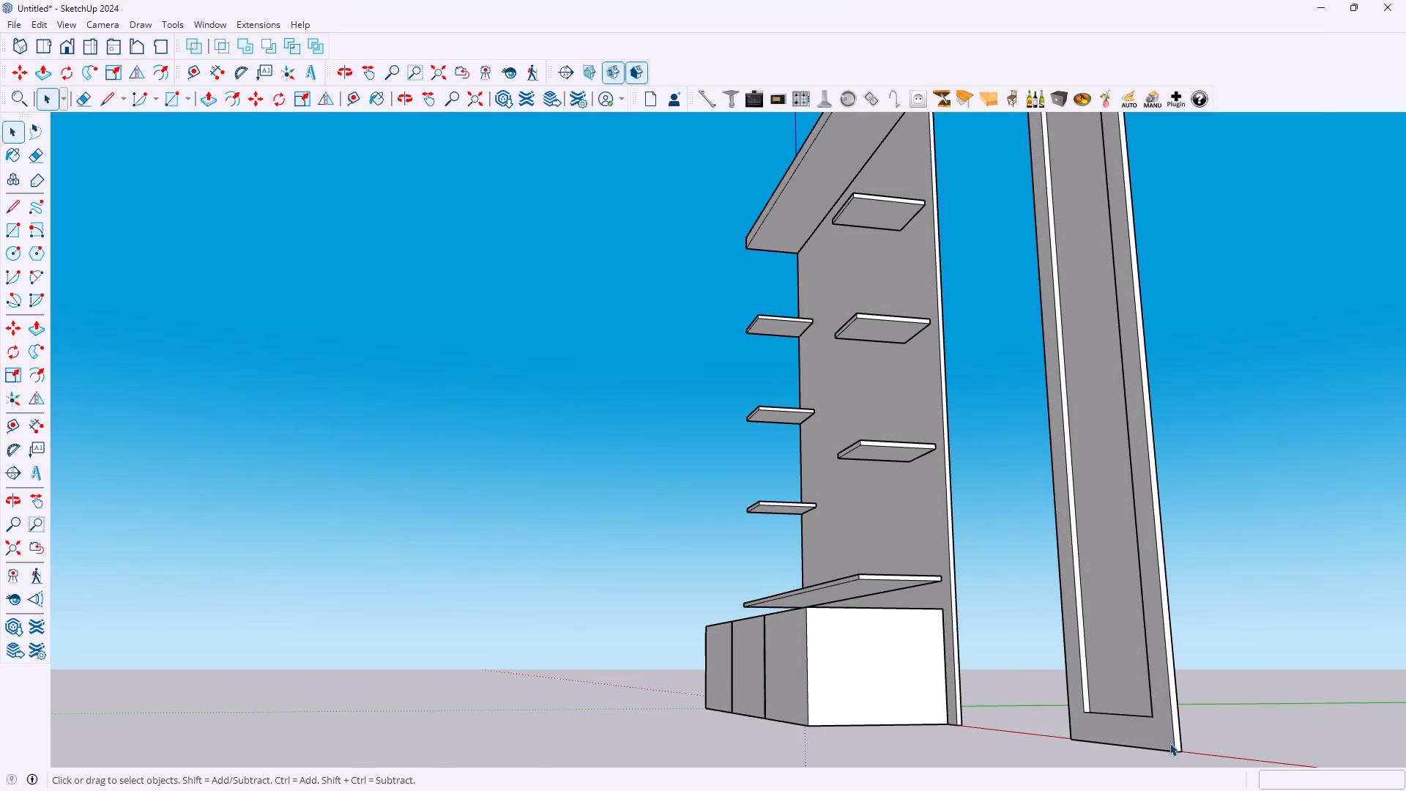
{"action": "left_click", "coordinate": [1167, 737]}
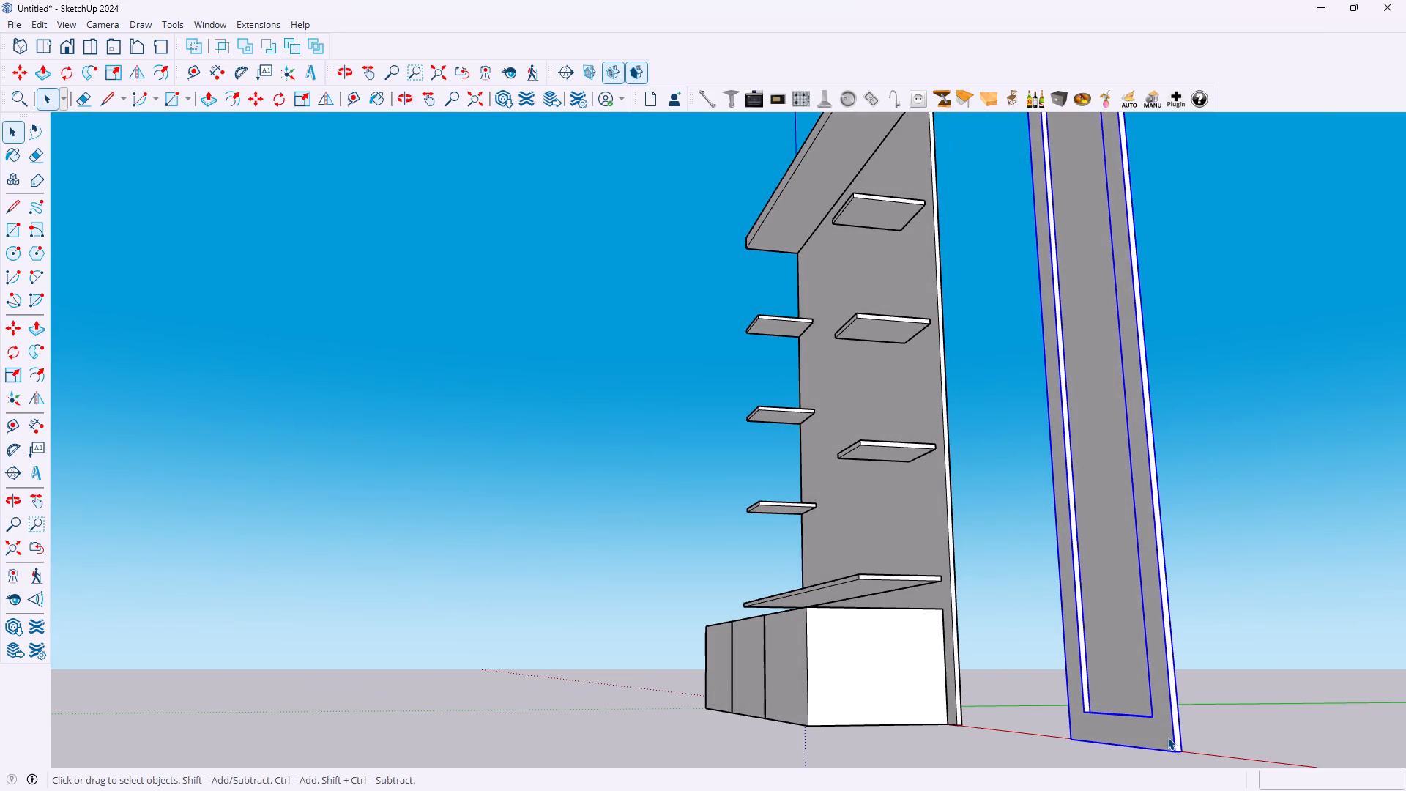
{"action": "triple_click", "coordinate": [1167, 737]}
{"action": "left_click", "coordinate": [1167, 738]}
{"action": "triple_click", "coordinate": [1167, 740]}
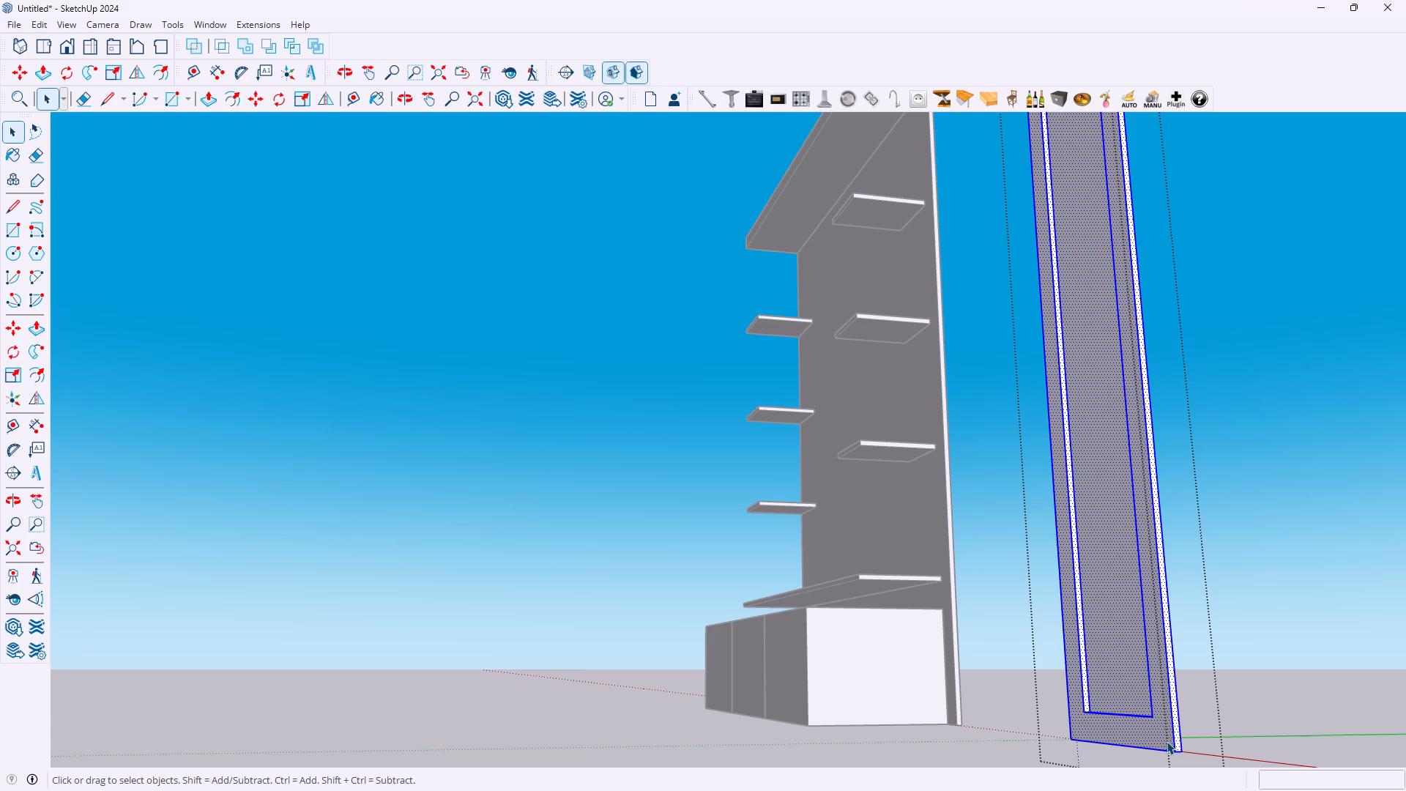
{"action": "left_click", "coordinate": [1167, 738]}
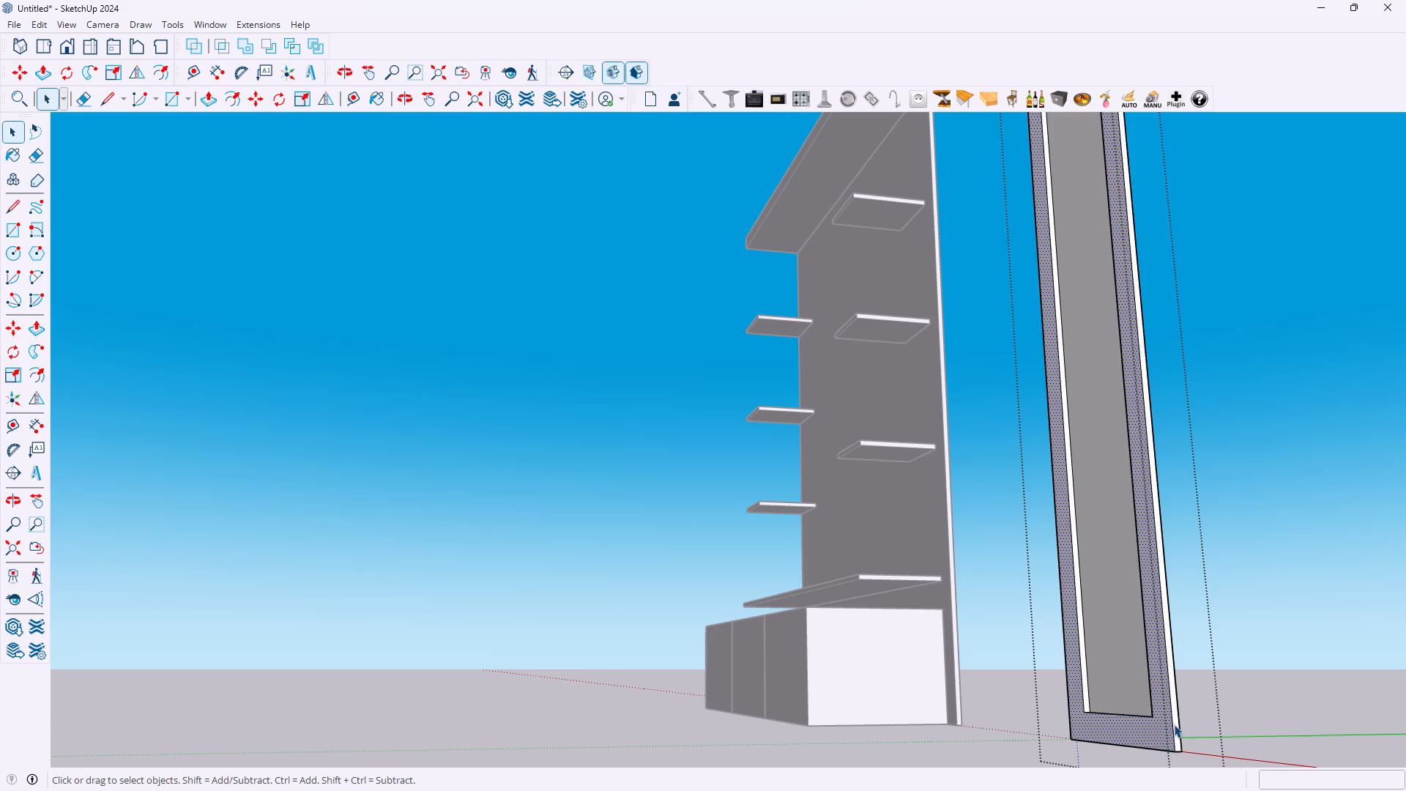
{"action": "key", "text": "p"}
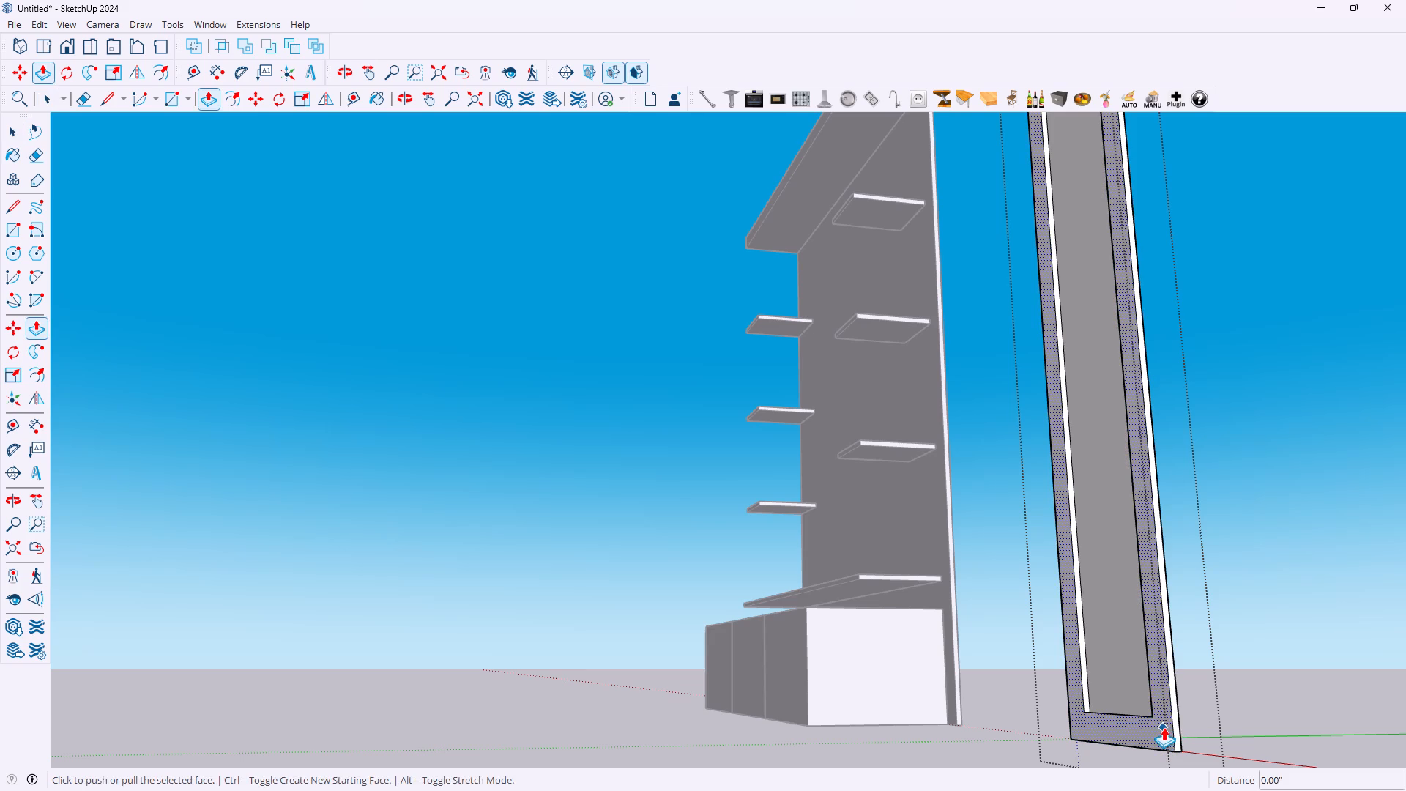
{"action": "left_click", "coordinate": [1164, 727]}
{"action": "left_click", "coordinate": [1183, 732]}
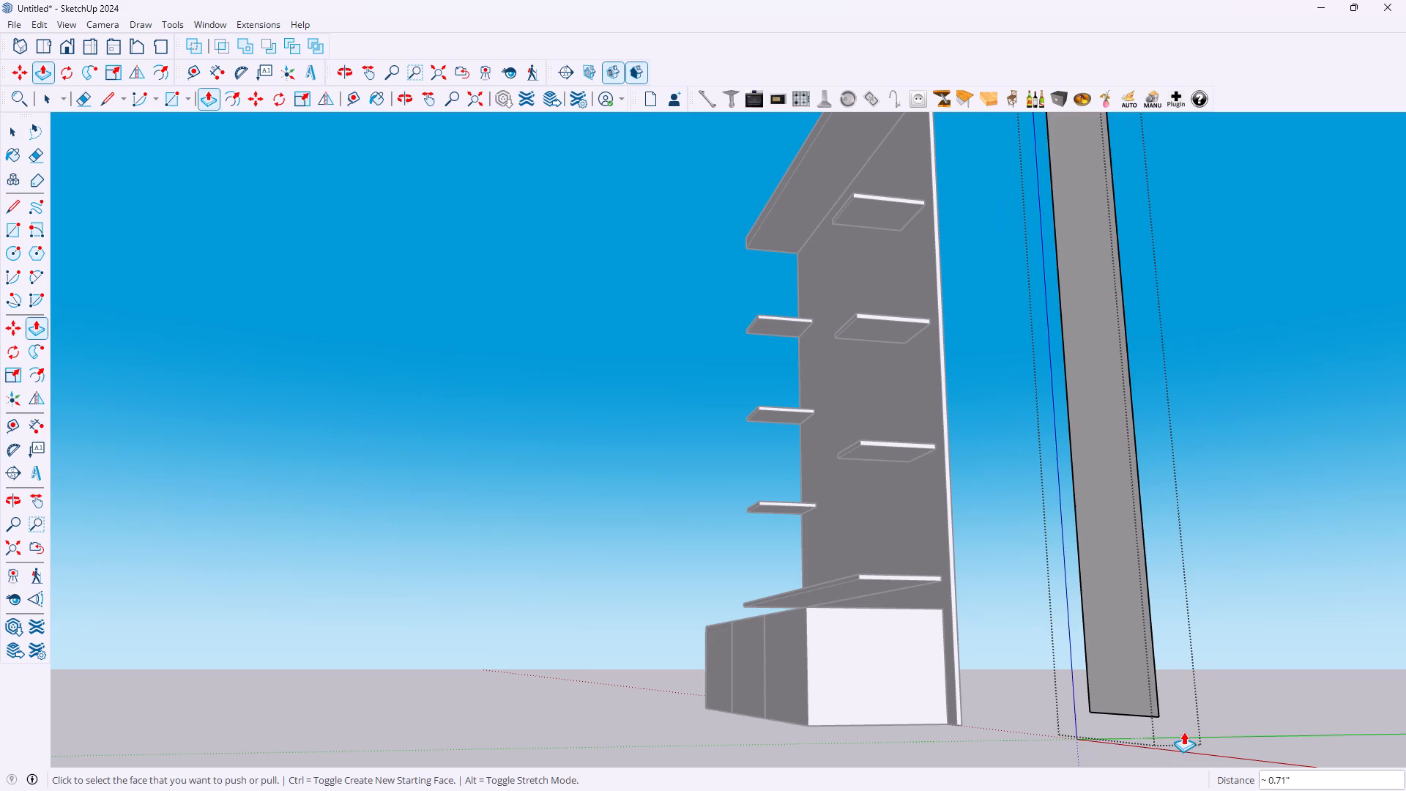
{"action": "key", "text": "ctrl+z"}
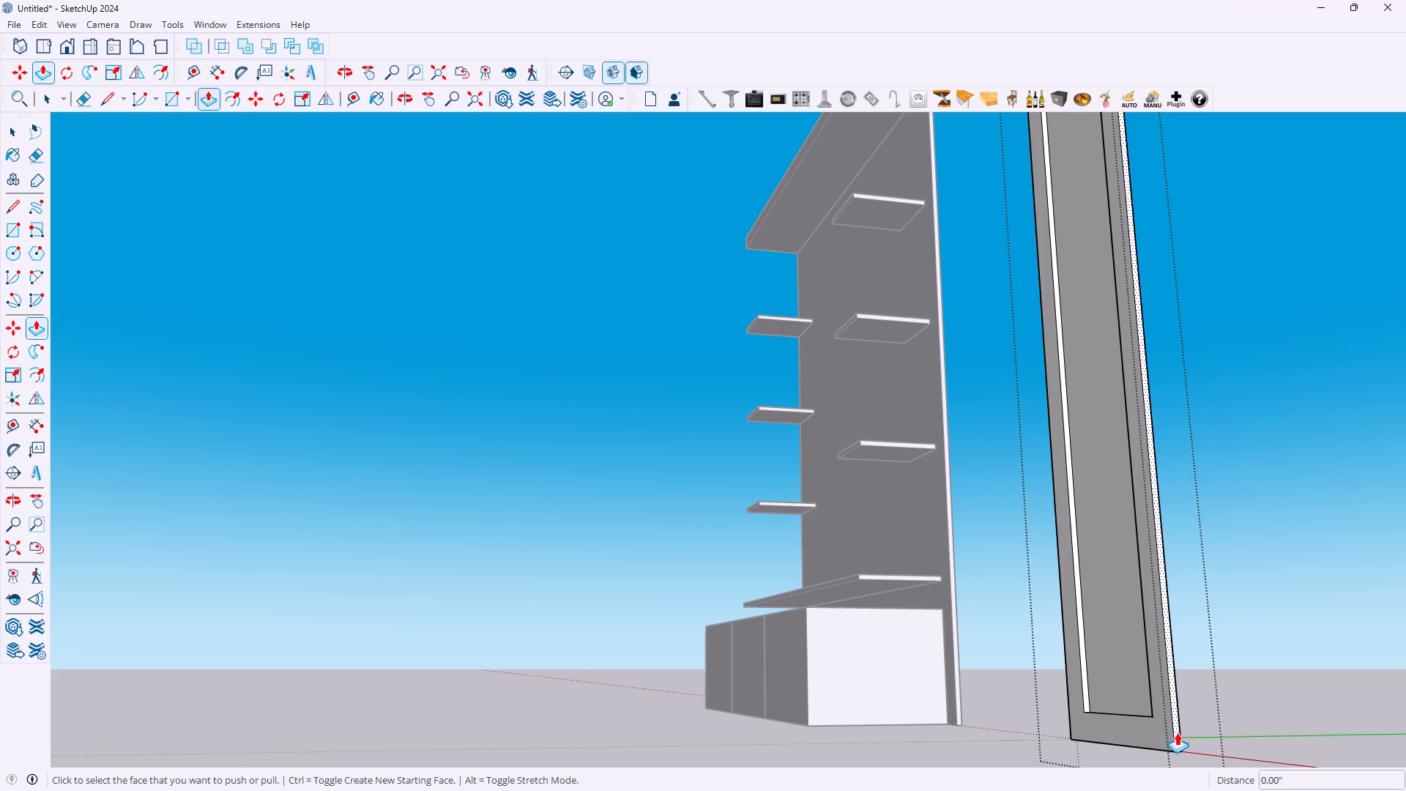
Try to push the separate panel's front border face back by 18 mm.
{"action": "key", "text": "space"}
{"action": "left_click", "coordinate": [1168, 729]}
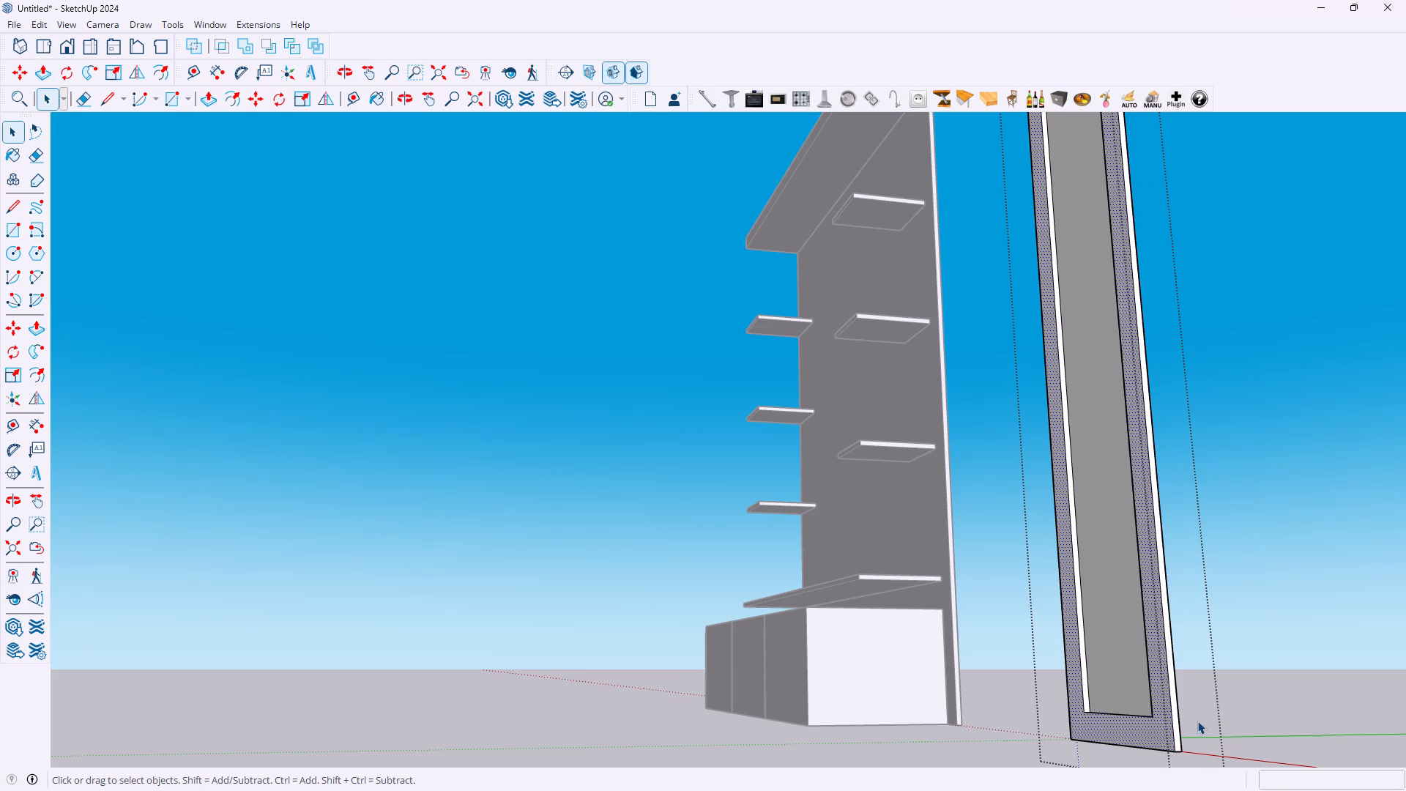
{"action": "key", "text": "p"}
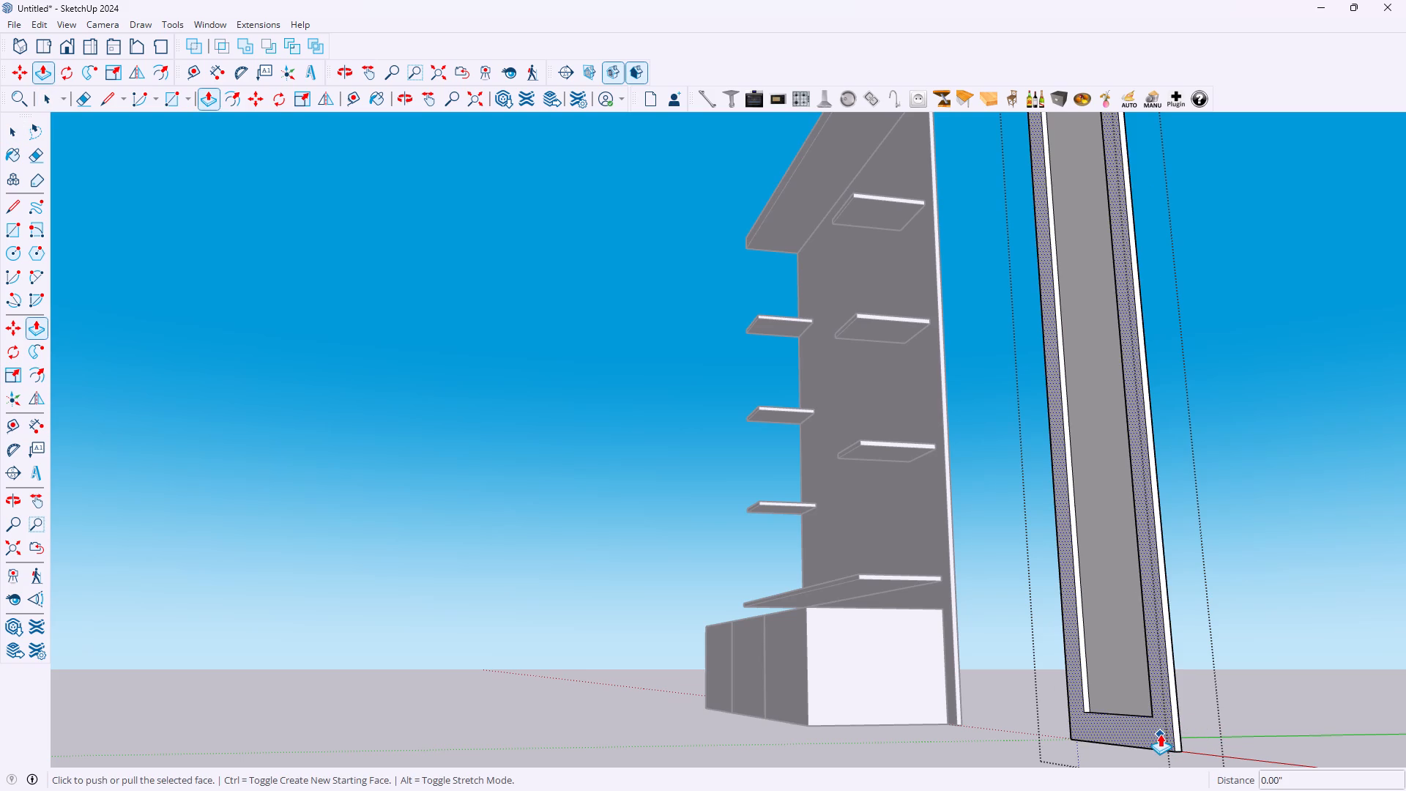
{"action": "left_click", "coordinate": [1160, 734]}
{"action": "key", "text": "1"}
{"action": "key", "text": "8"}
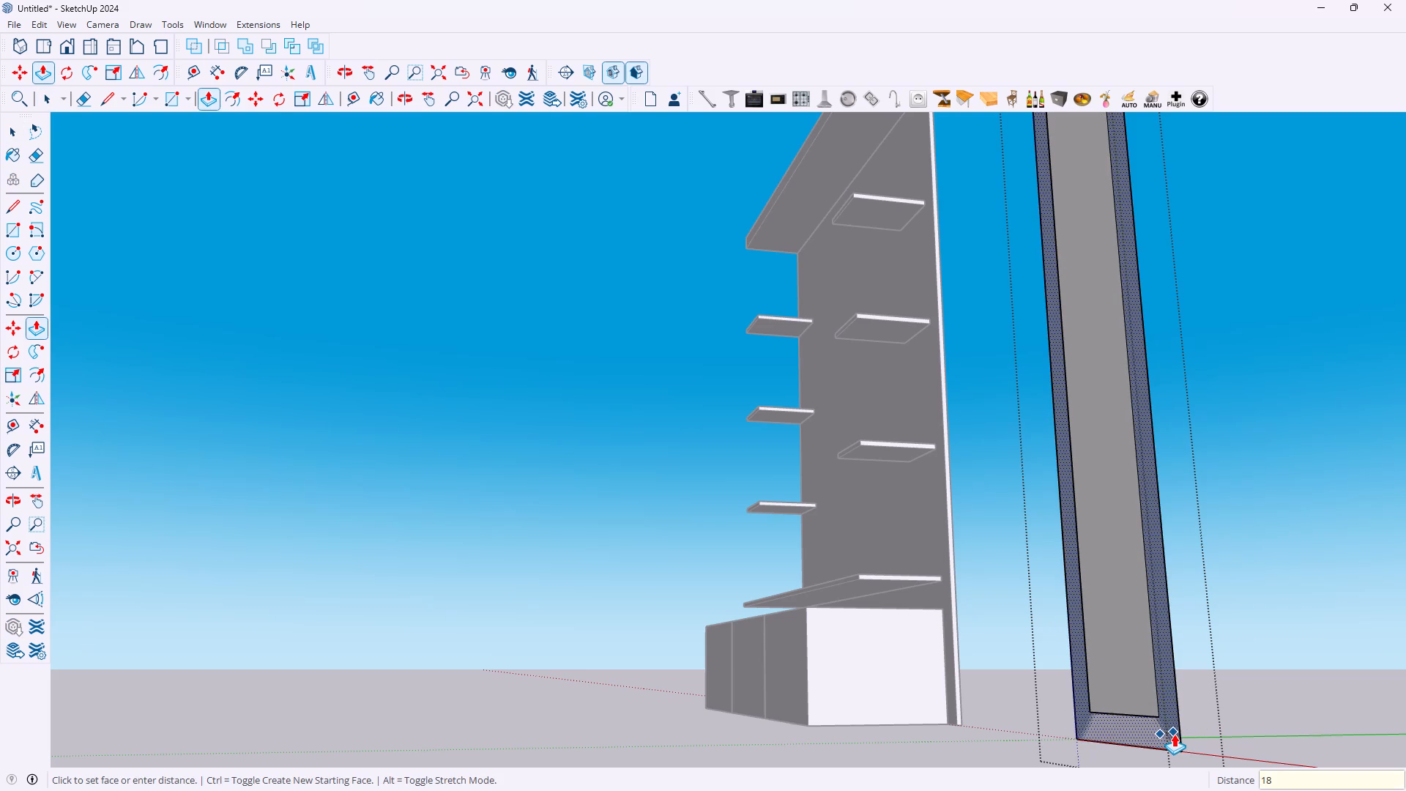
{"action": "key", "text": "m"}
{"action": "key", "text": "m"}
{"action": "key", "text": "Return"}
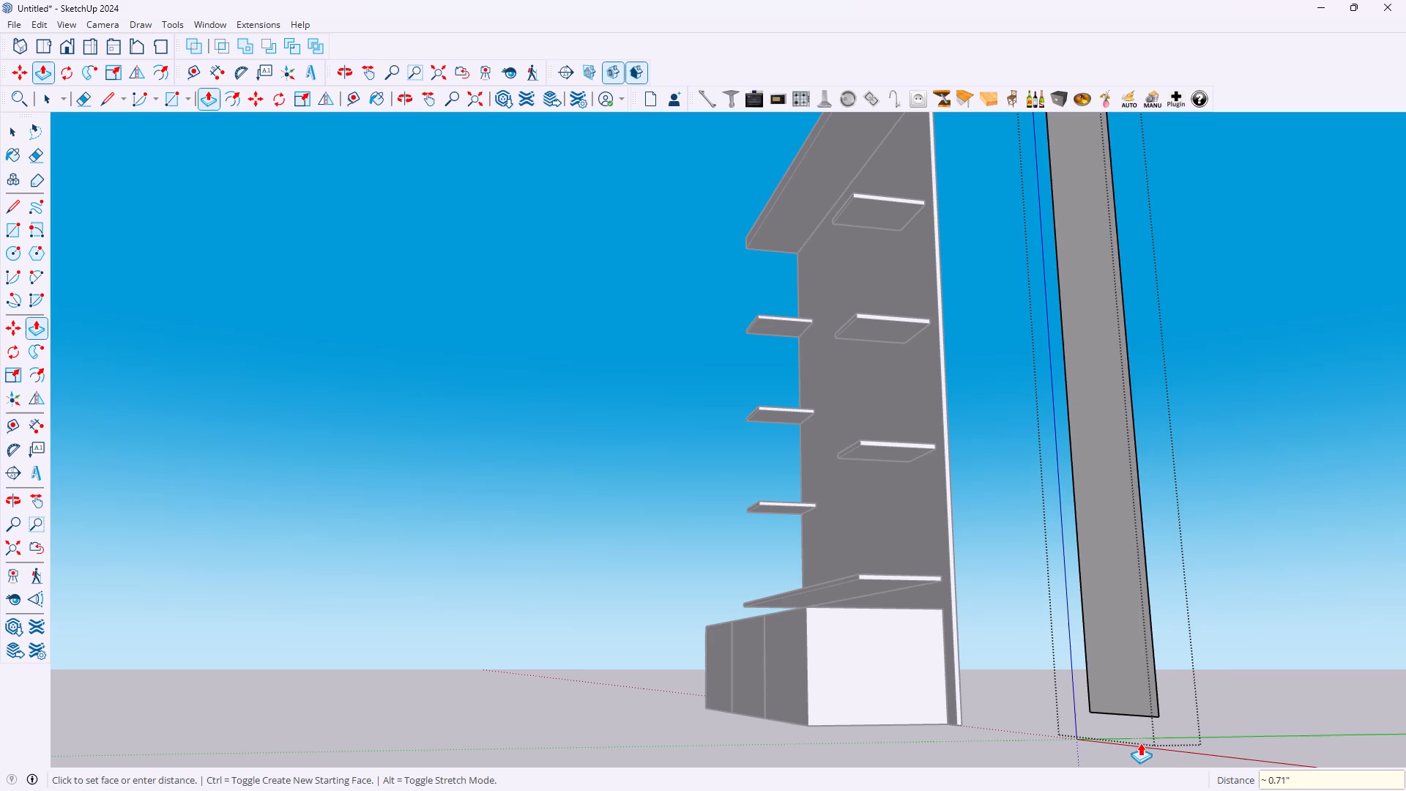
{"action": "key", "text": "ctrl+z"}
Push the panel's border face back 0.70 inches, flush with the inner panel, and close the group.
{"action": "left_click", "coordinate": [1154, 731]}
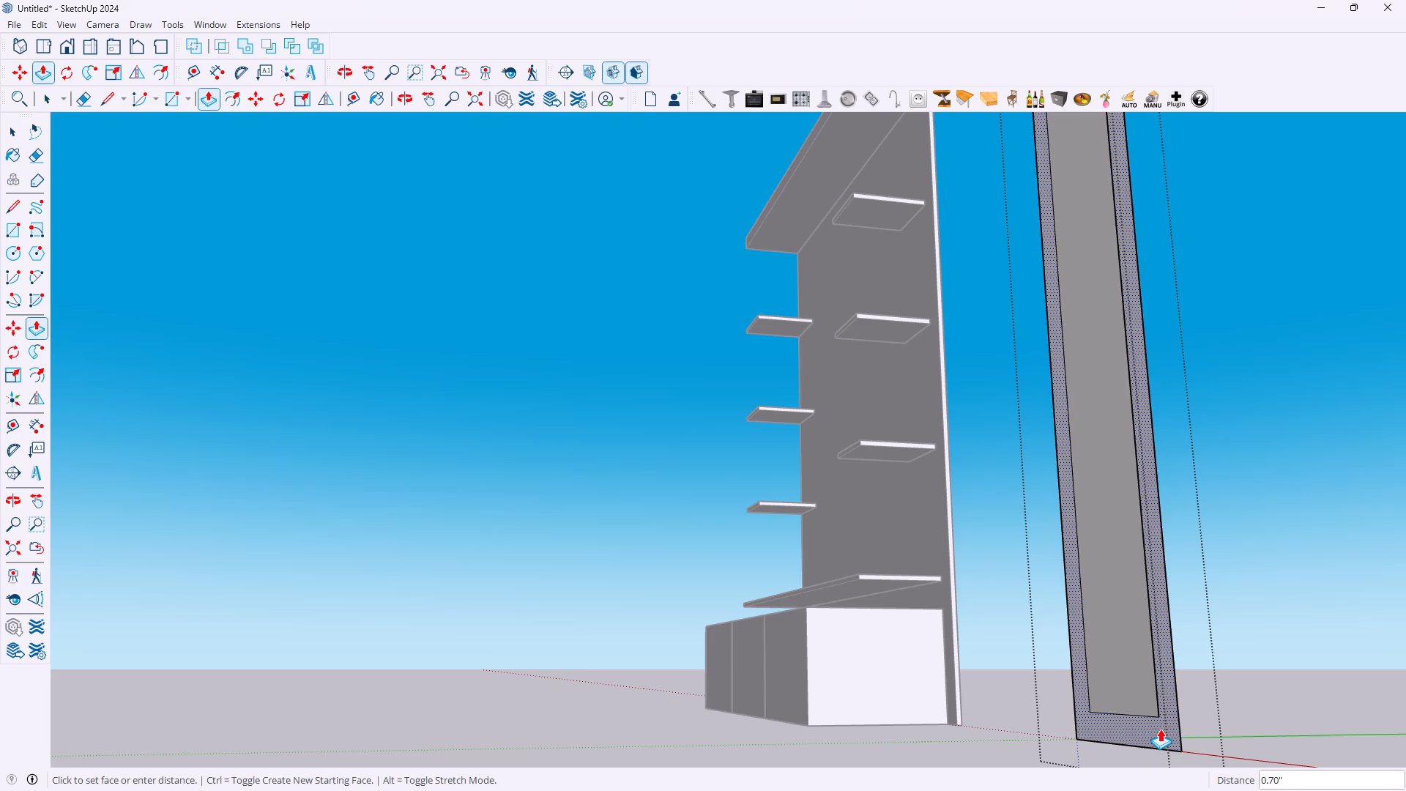
{"action": "left_click", "coordinate": [1160, 729]}
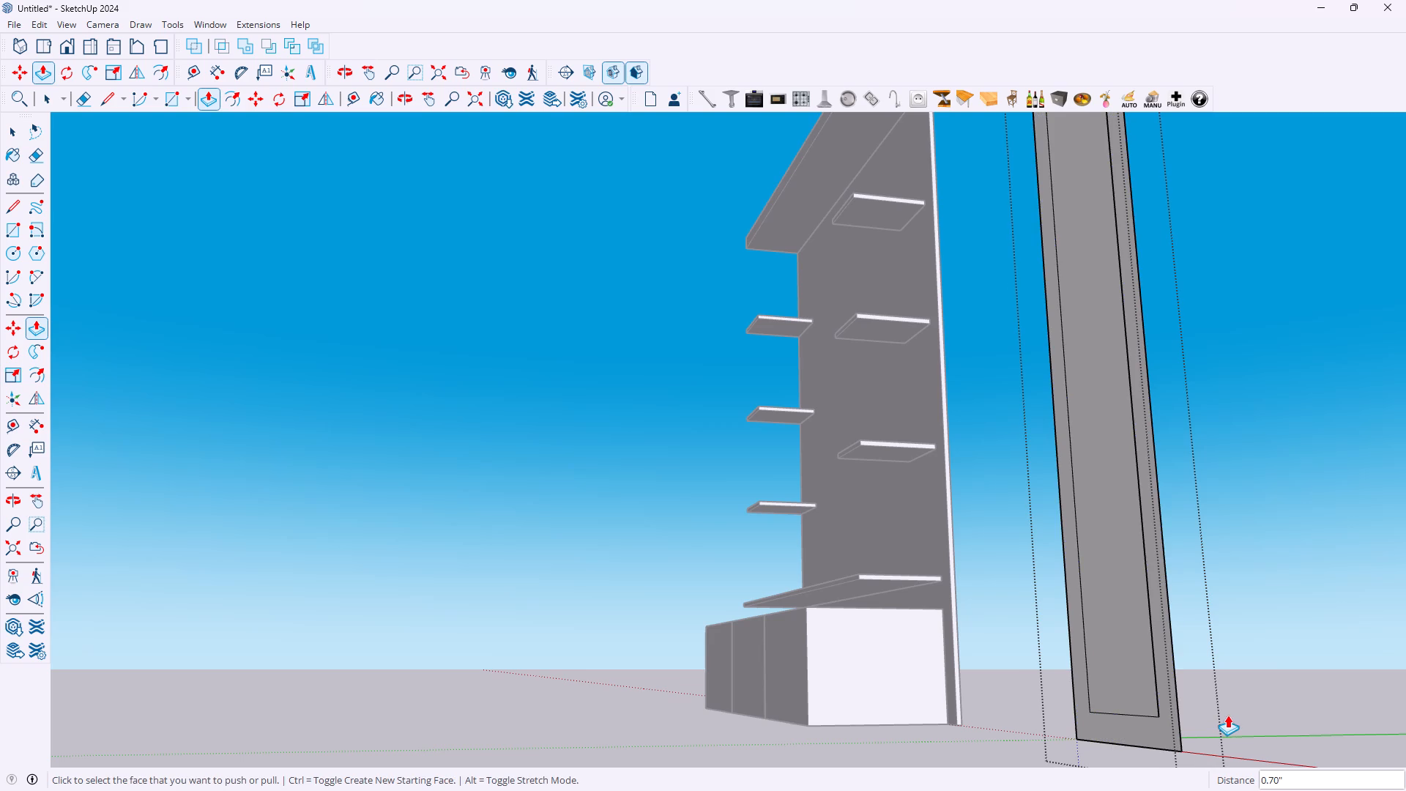
{"action": "key", "text": "space"}
{"action": "left_click", "coordinate": [1213, 718]}
{"action": "left_click", "coordinate": [1302, 689]}
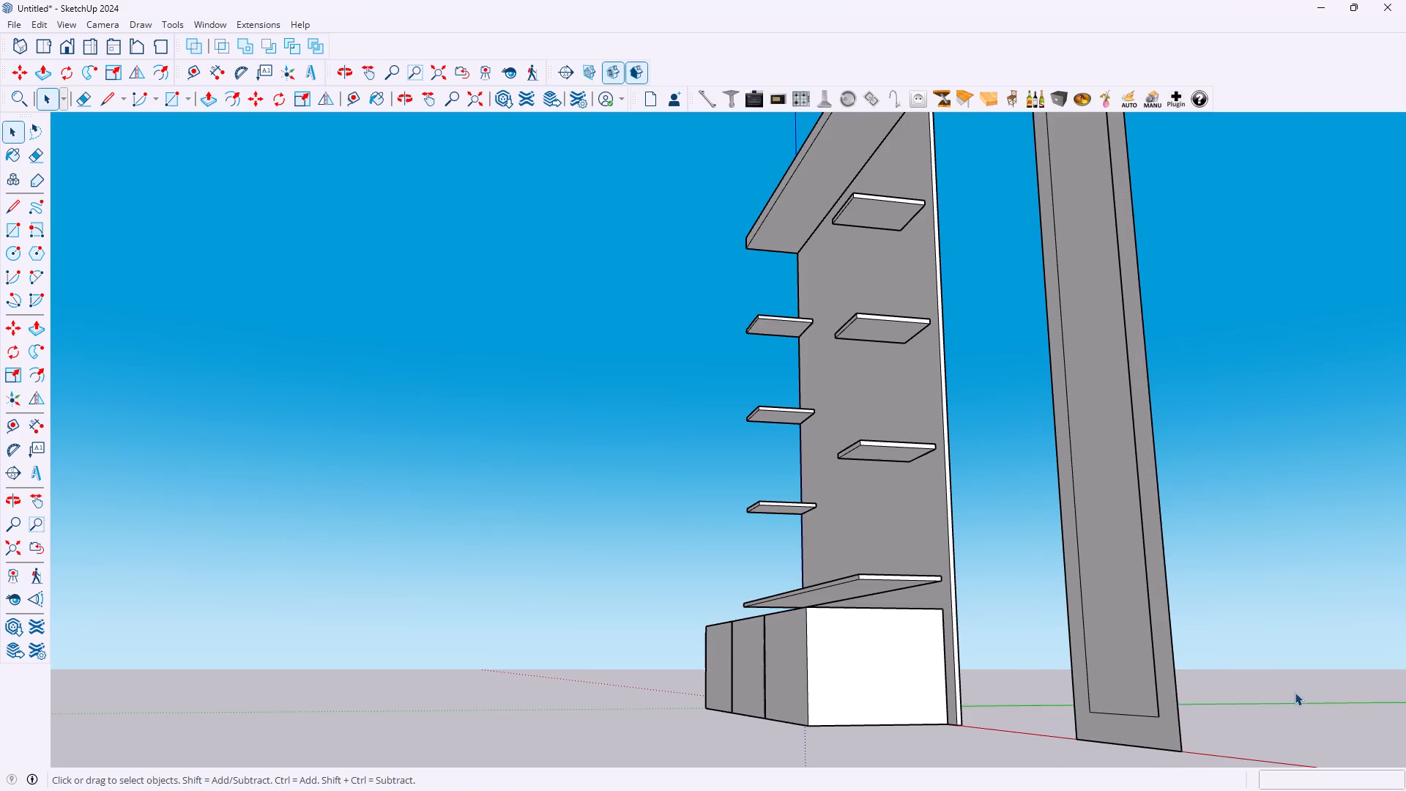
Examine the flush border on the separate panel and compare it with the shelving unit from the side and front.
{"action": "middle_click_drag", "start_coordinate": [1295, 692], "coordinate": [1156, 698]}
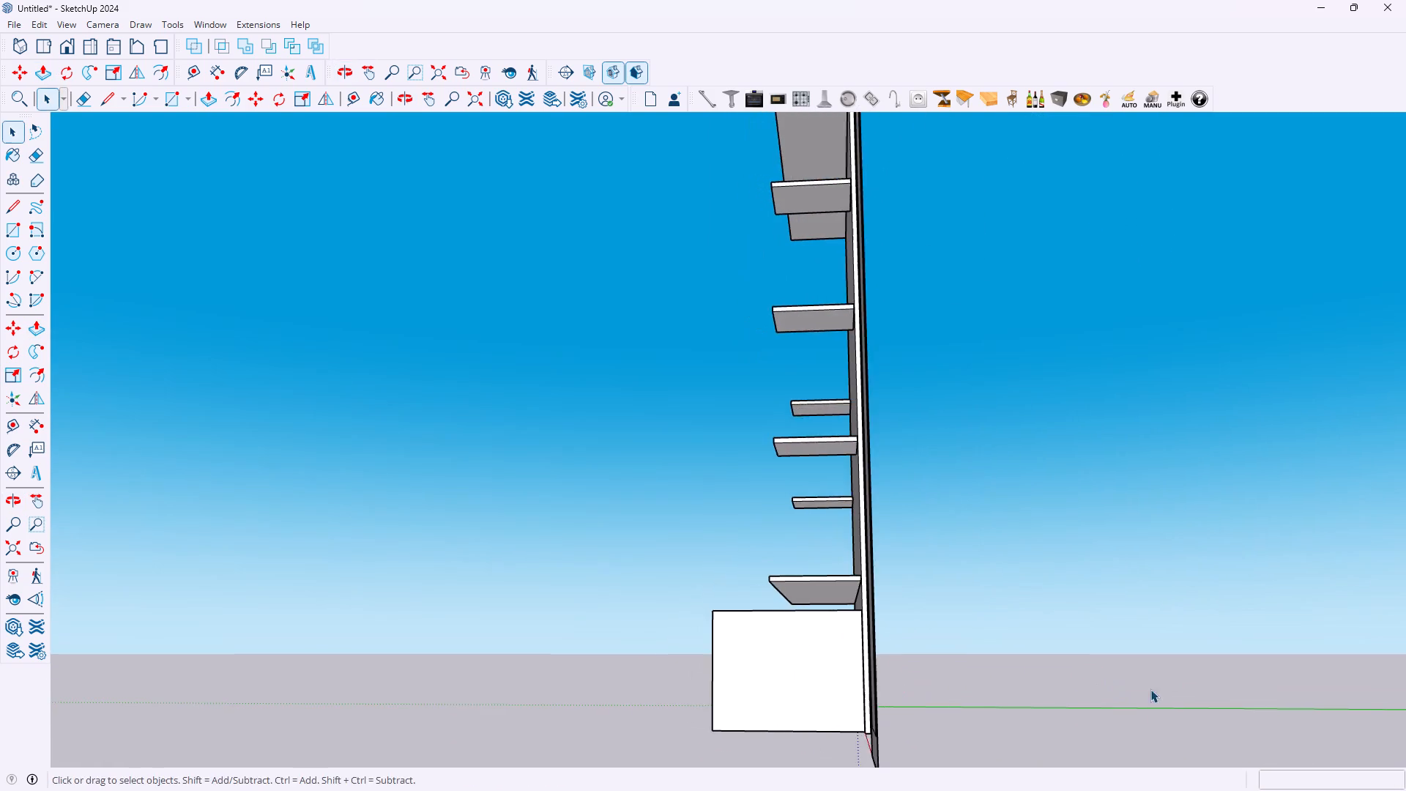
{"action": "scroll", "coordinate": [1134, 681], "scroll_direction": "down", "scroll_amount": 4}
{"action": "middle_click_drag", "start_coordinate": [1134, 681], "coordinate": [1162, 685]}
{"action": "scroll", "coordinate": [913, 613], "scroll_direction": "down", "scroll_amount": 6}
{"action": "middle_click_drag", "start_coordinate": [896, 611], "coordinate": [1192, 656]}
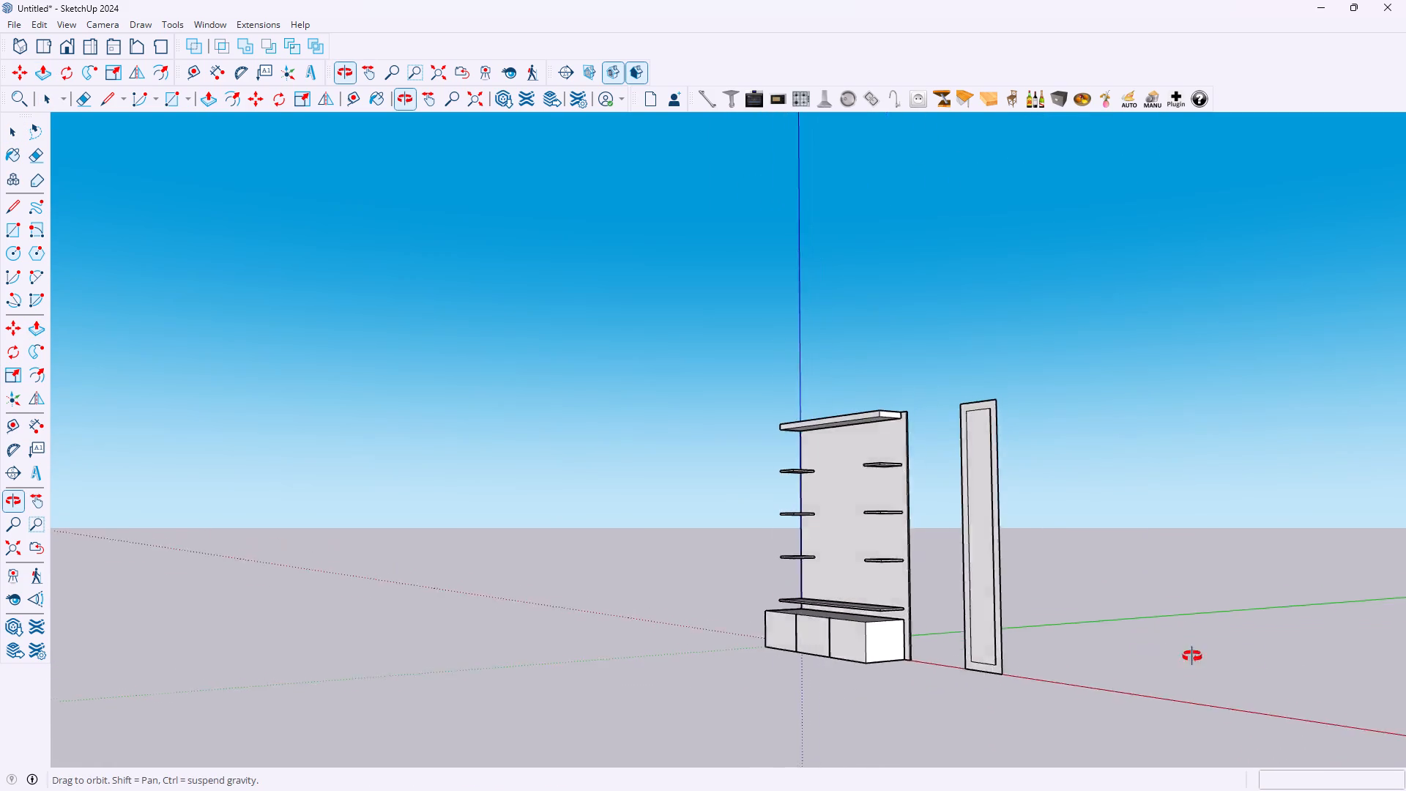
{"action": "middle_click_drag", "start_coordinate": [1192, 656], "coordinate": [1272, 656]}
{"action": "middle_click_drag", "start_coordinate": [961, 624], "coordinate": [1074, 632]}
{"action": "scroll", "coordinate": [964, 599], "scroll_direction": "up", "scroll_amount": 8}
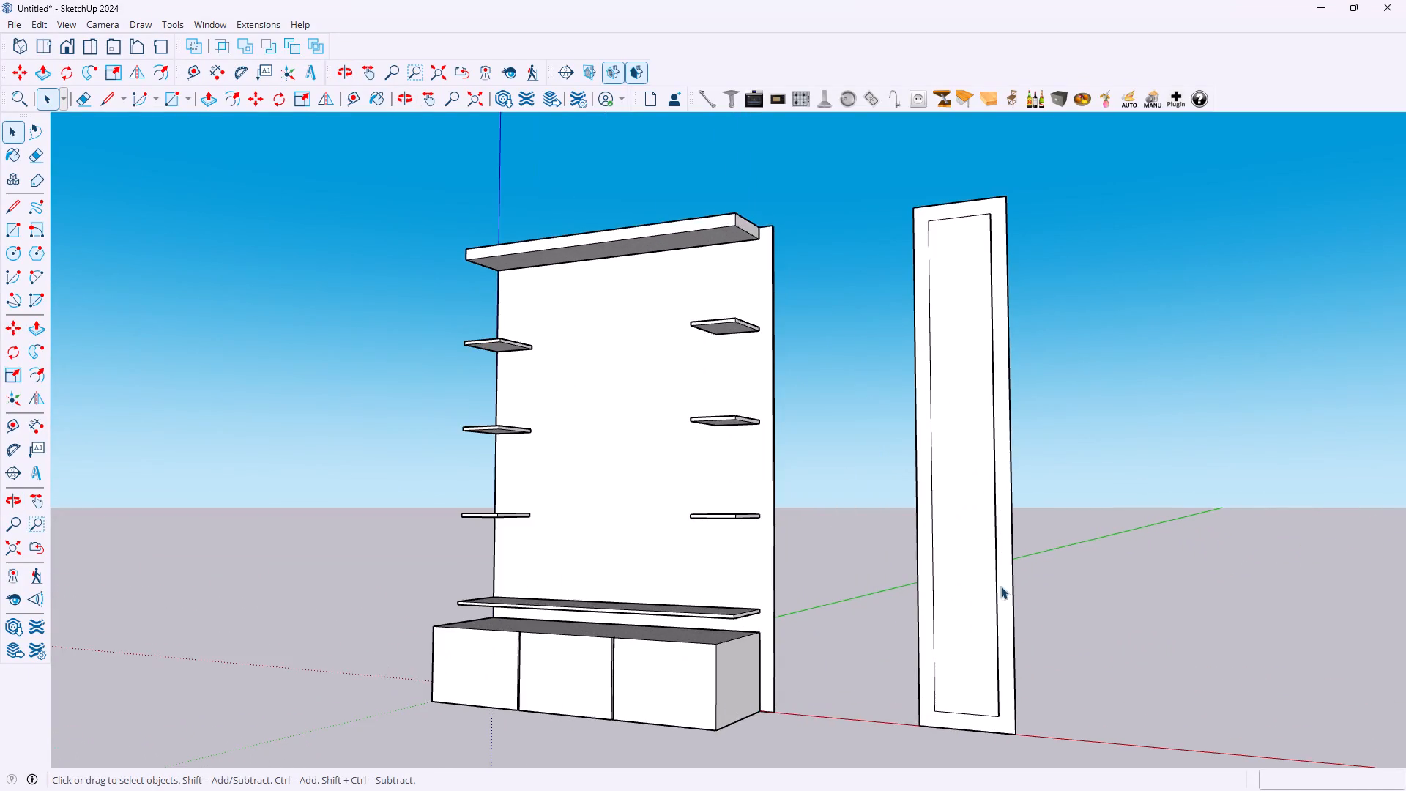
{"action": "scroll", "coordinate": [1035, 647], "scroll_direction": "up", "scroll_amount": 4}
{"action": "middle_click_drag", "start_coordinate": [942, 707], "coordinate": [1145, 705]}
{"action": "scroll", "coordinate": [1065, 697], "scroll_direction": "up", "scroll_amount": 5}
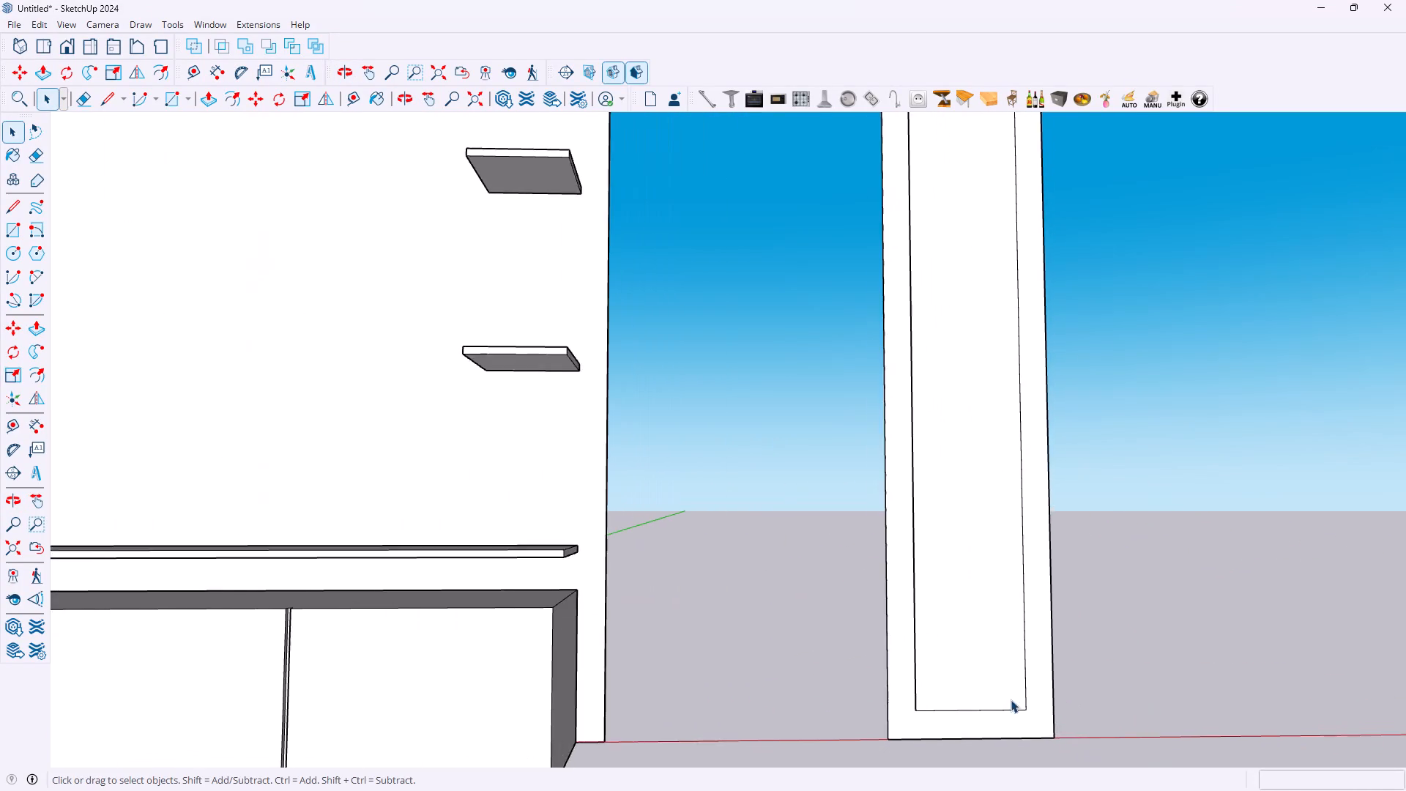
{"action": "scroll", "coordinate": [1011, 699], "scroll_direction": "up", "scroll_amount": 8}
{"action": "middle_click_drag", "start_coordinate": [847, 701], "coordinate": [328, 689]}
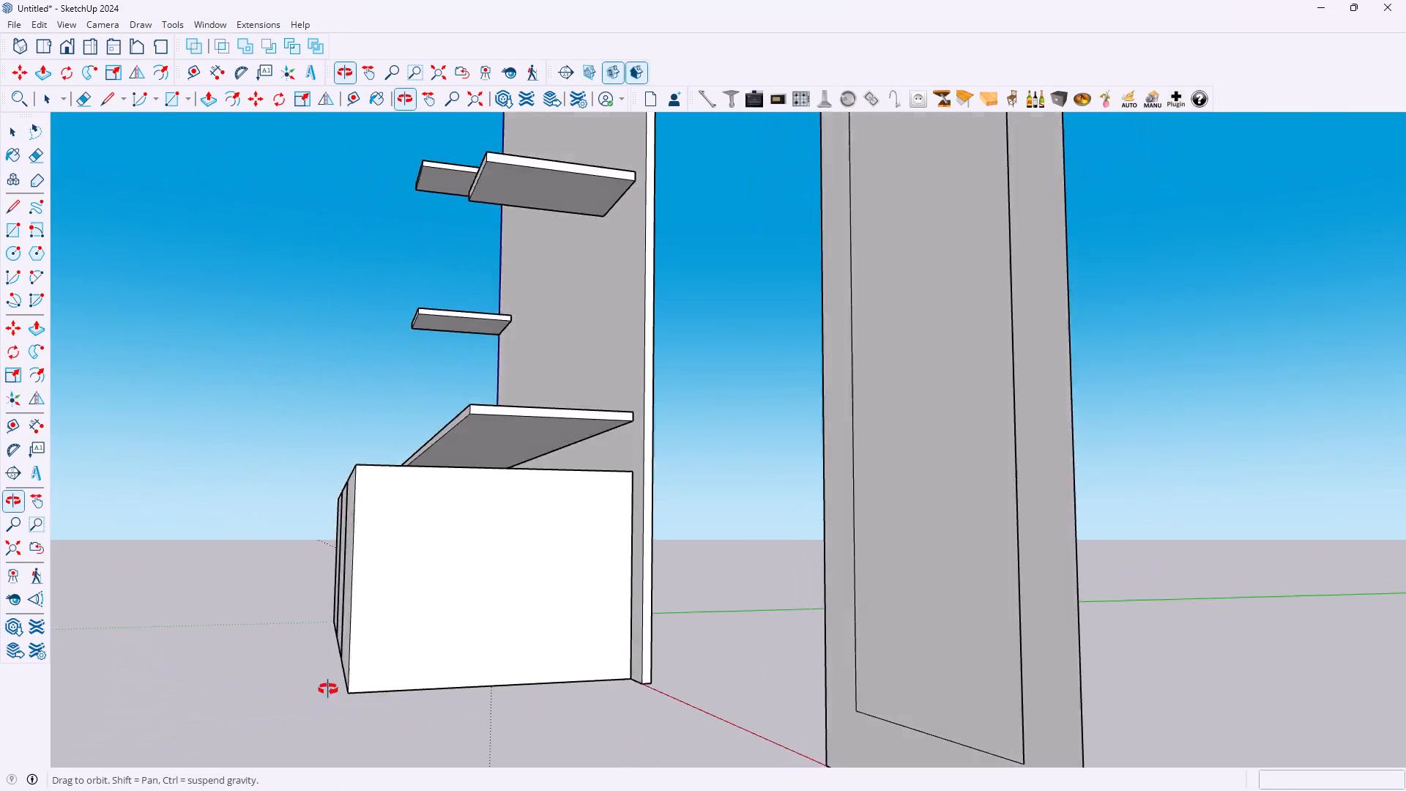
{"action": "middle_click_drag", "start_coordinate": [328, 689], "coordinate": [798, 673]}
{"action": "scroll", "coordinate": [812, 642], "scroll_direction": "down", "scroll_amount": 8}
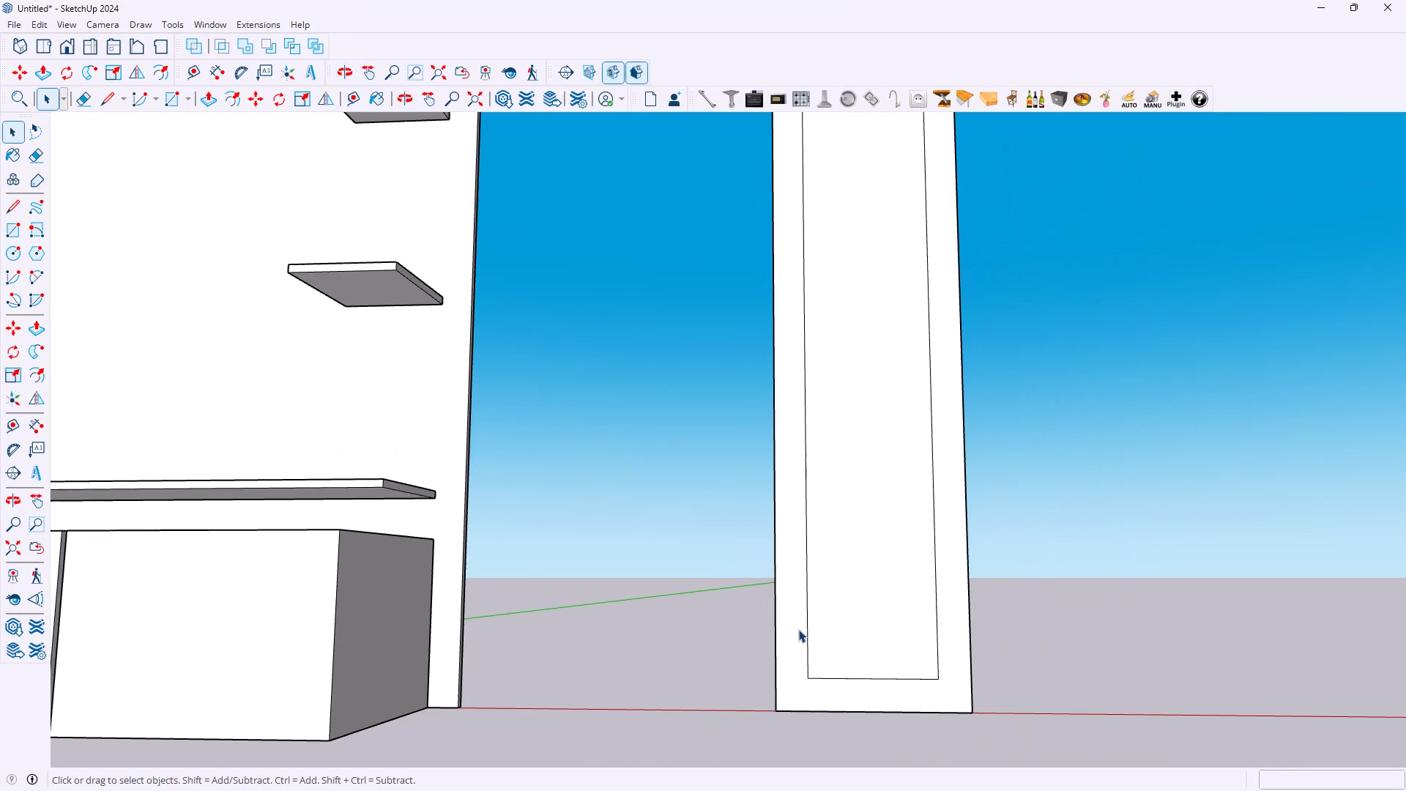
Reopen the separate panel's group and pull its front border face out 3 inches to form a raised frame.
{"action": "triple_click", "coordinate": [797, 629]}
{"action": "left_click", "coordinate": [797, 629]}
{"action": "left_click", "coordinate": [797, 629]}
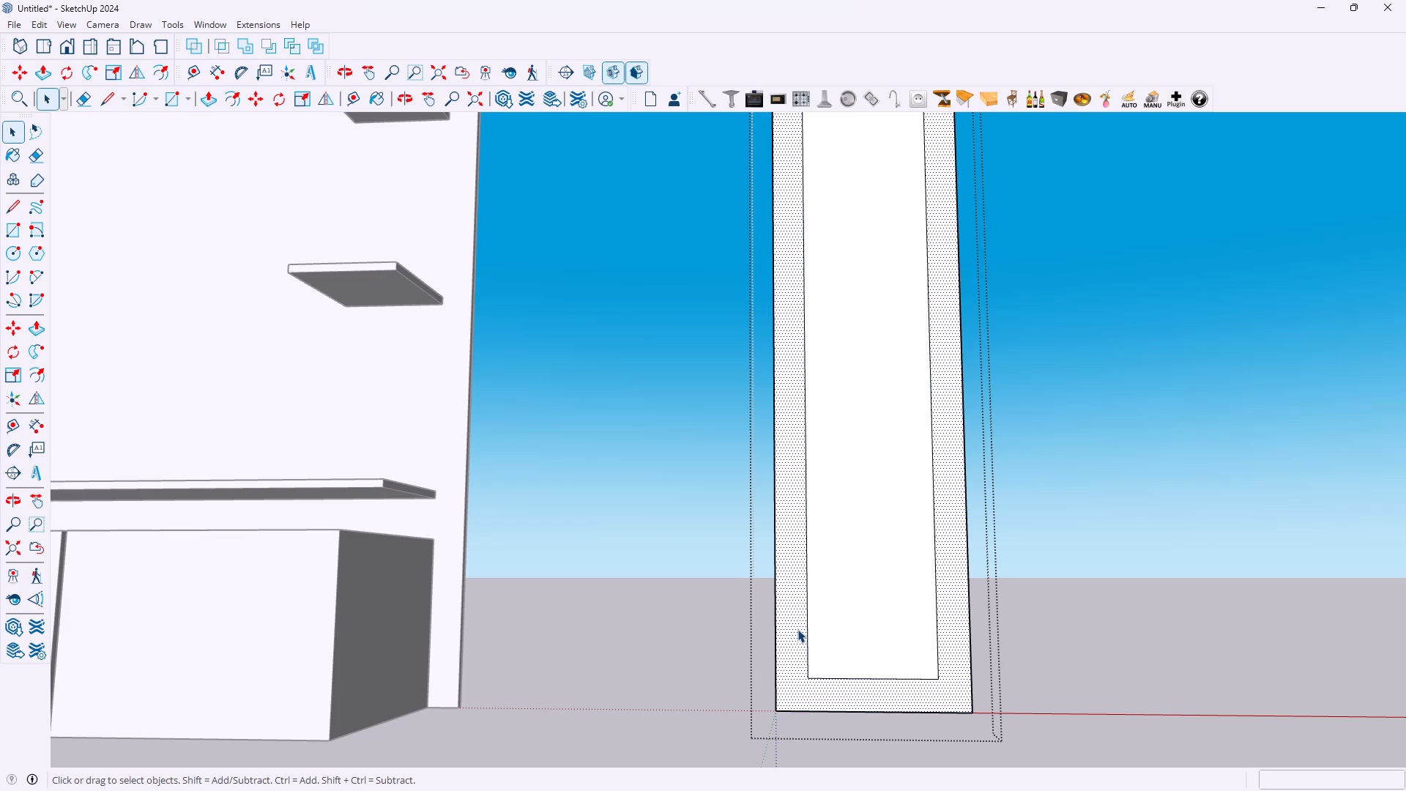
{"action": "key", "text": "p"}
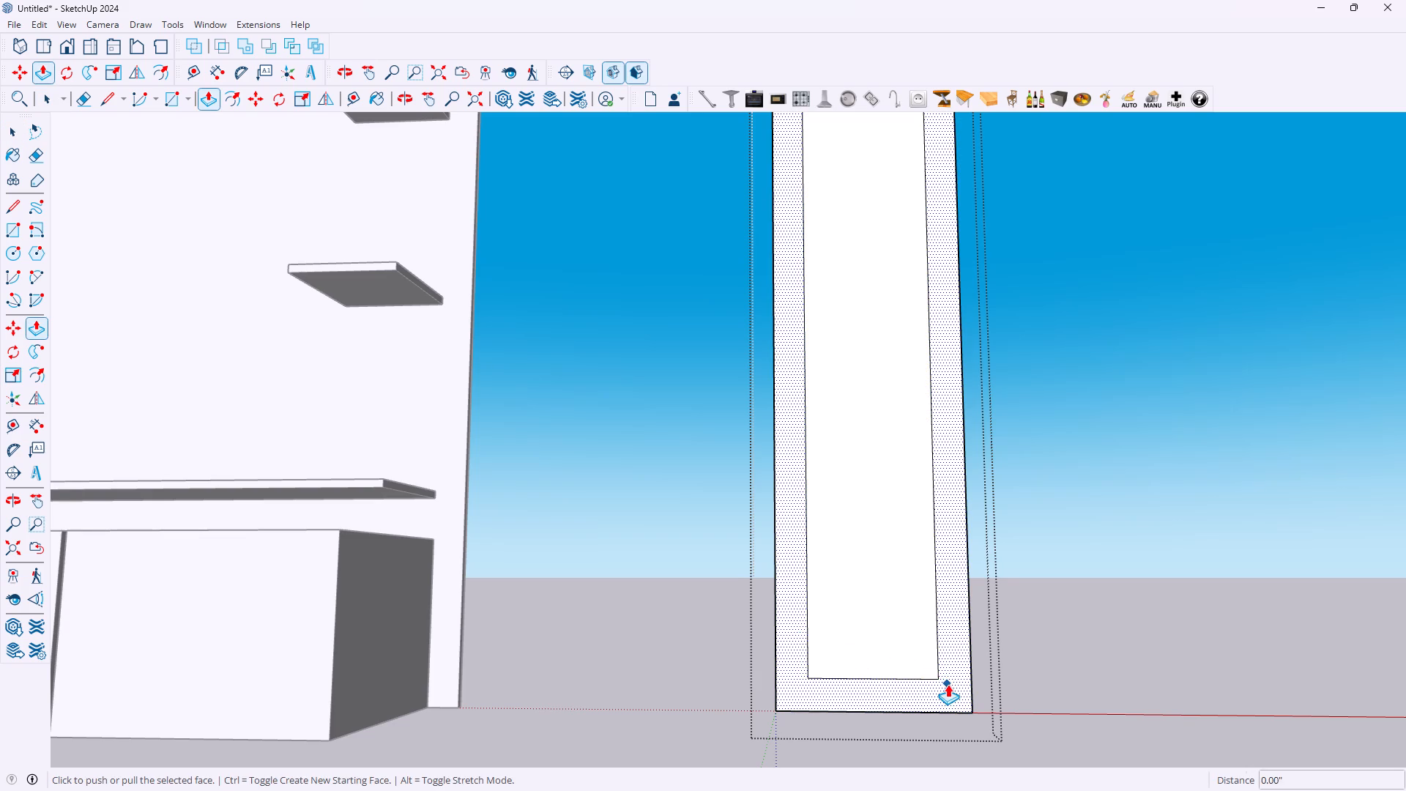
{"action": "left_click", "coordinate": [948, 684]}
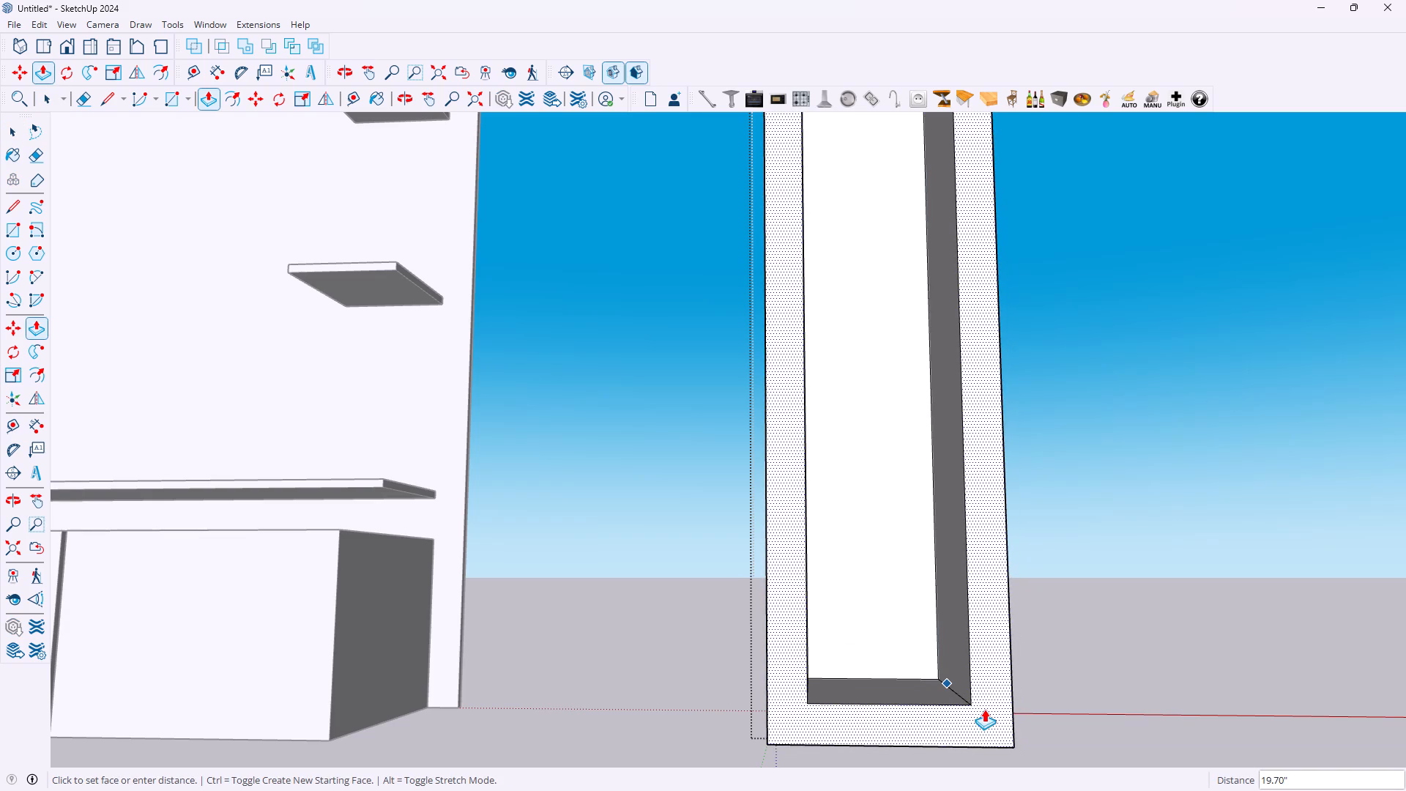
{"action": "key", "text": "3"}
{"action": "key", "text": "Return"}
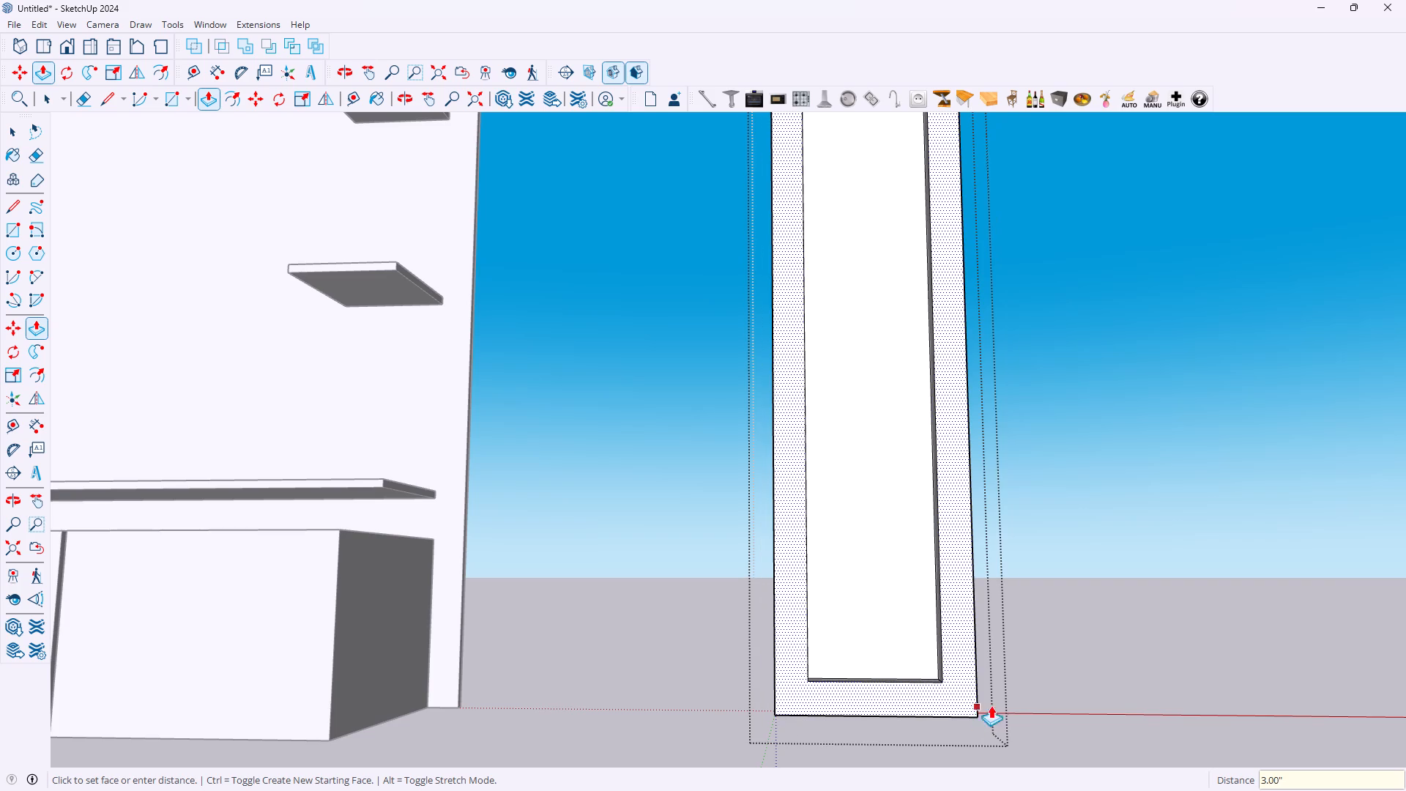
{"action": "middle_click_drag", "start_coordinate": [1068, 614], "coordinate": [543, 625]}
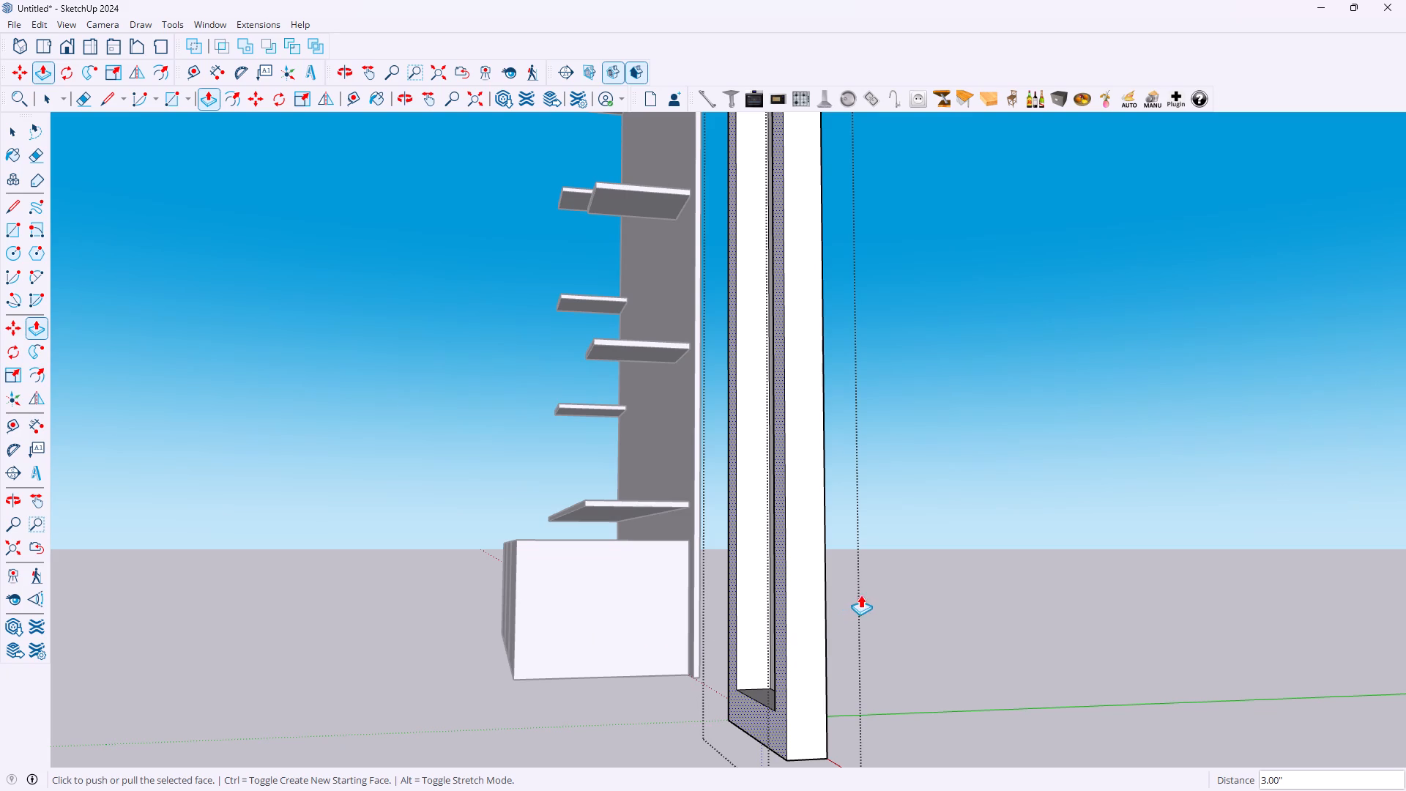
{"action": "scroll", "coordinate": [842, 588], "scroll_direction": "down", "scroll_amount": 12}
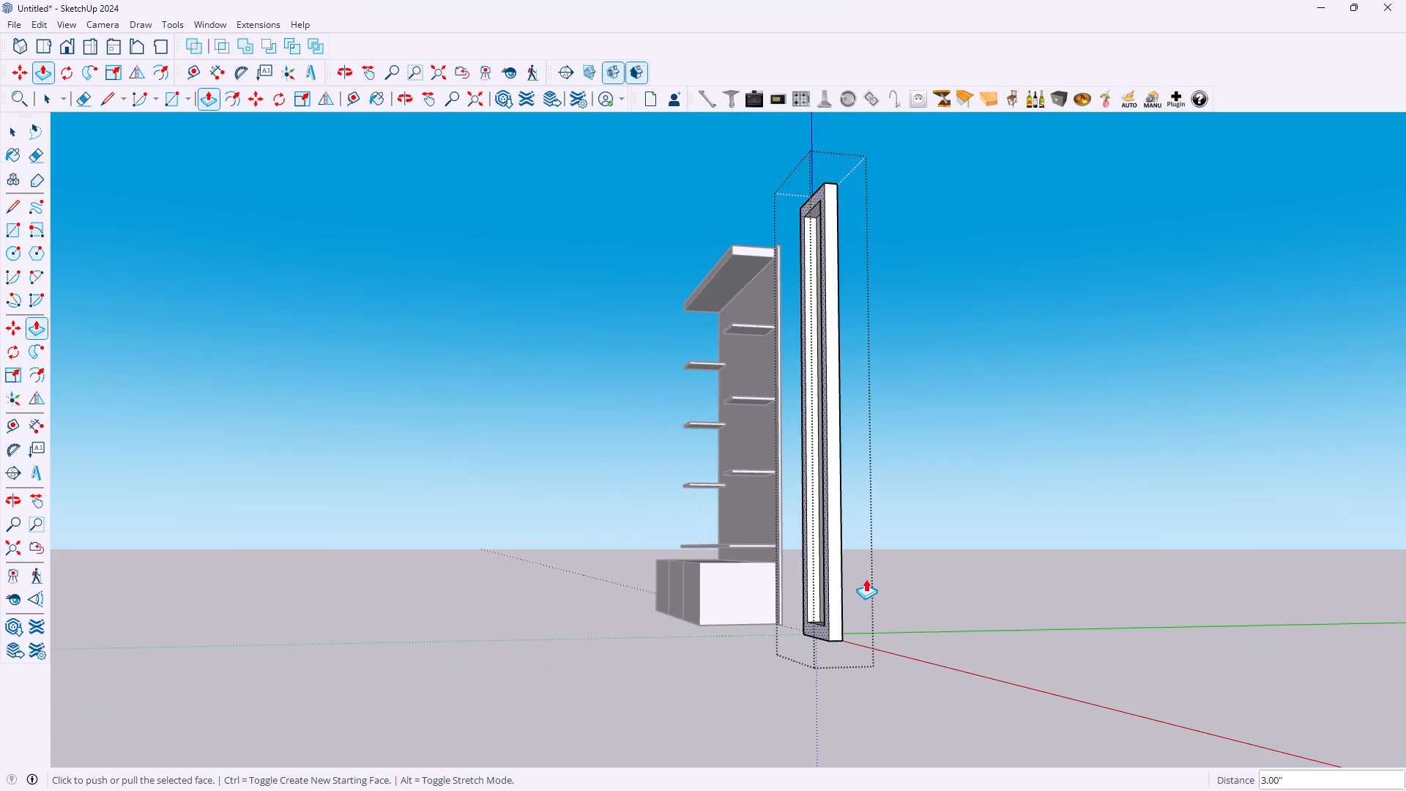
{"action": "key", "text": "space"}
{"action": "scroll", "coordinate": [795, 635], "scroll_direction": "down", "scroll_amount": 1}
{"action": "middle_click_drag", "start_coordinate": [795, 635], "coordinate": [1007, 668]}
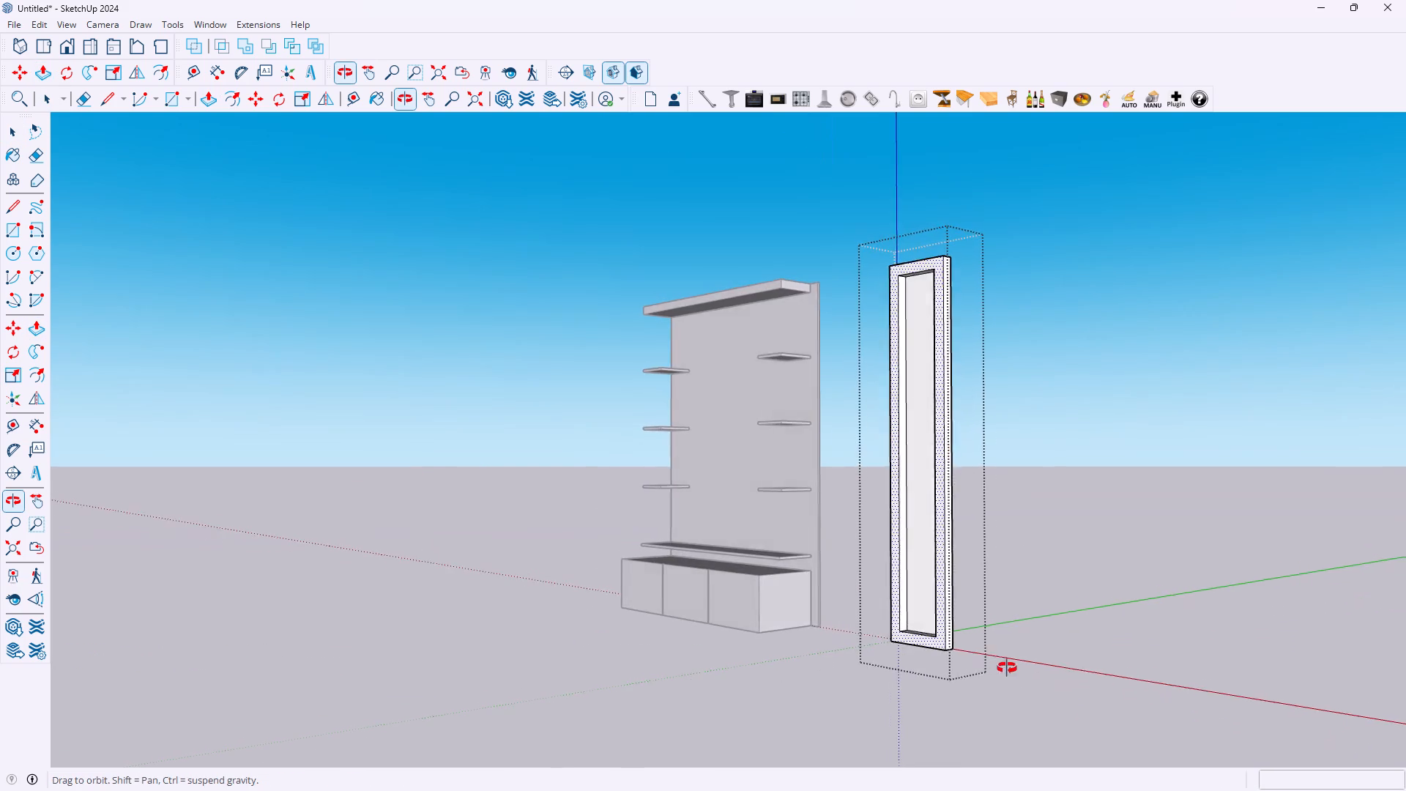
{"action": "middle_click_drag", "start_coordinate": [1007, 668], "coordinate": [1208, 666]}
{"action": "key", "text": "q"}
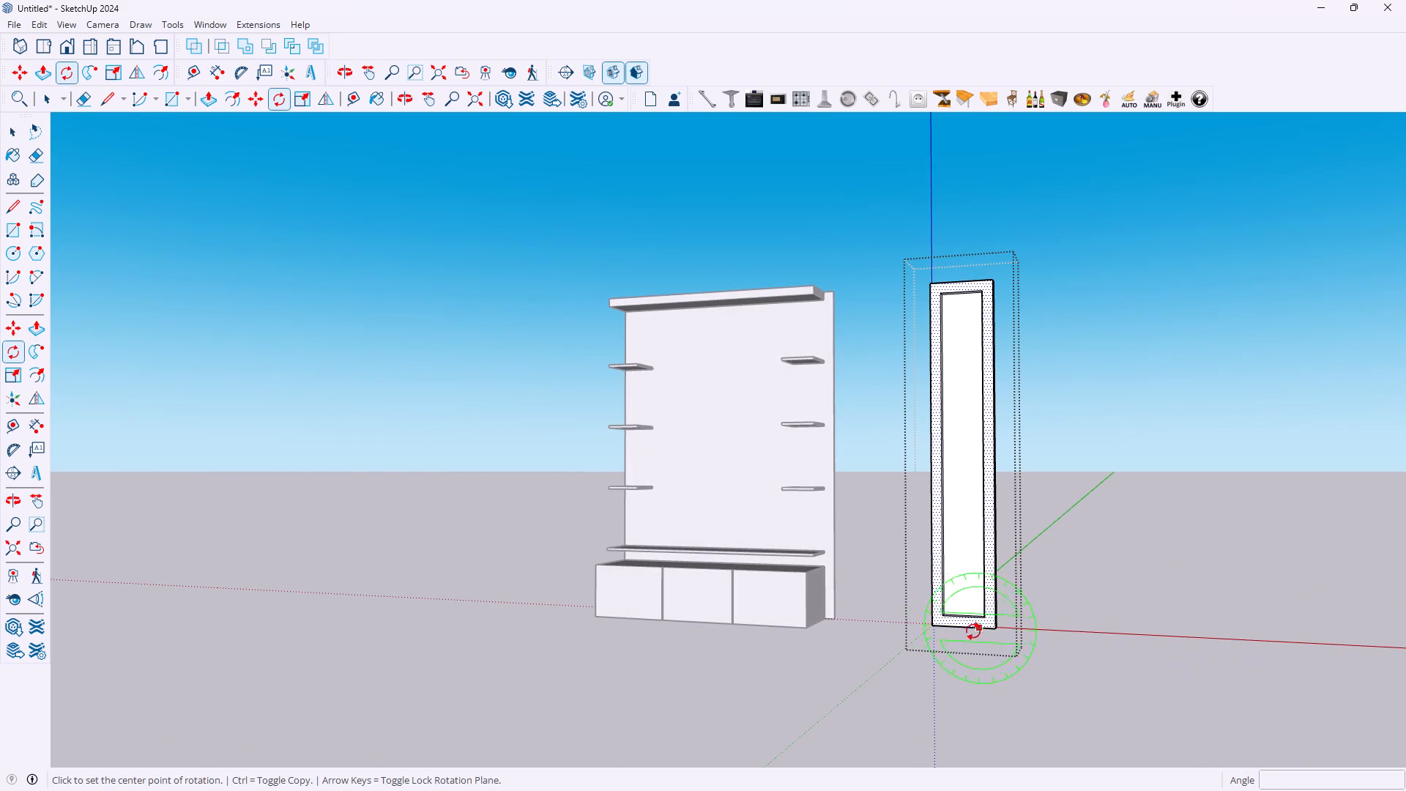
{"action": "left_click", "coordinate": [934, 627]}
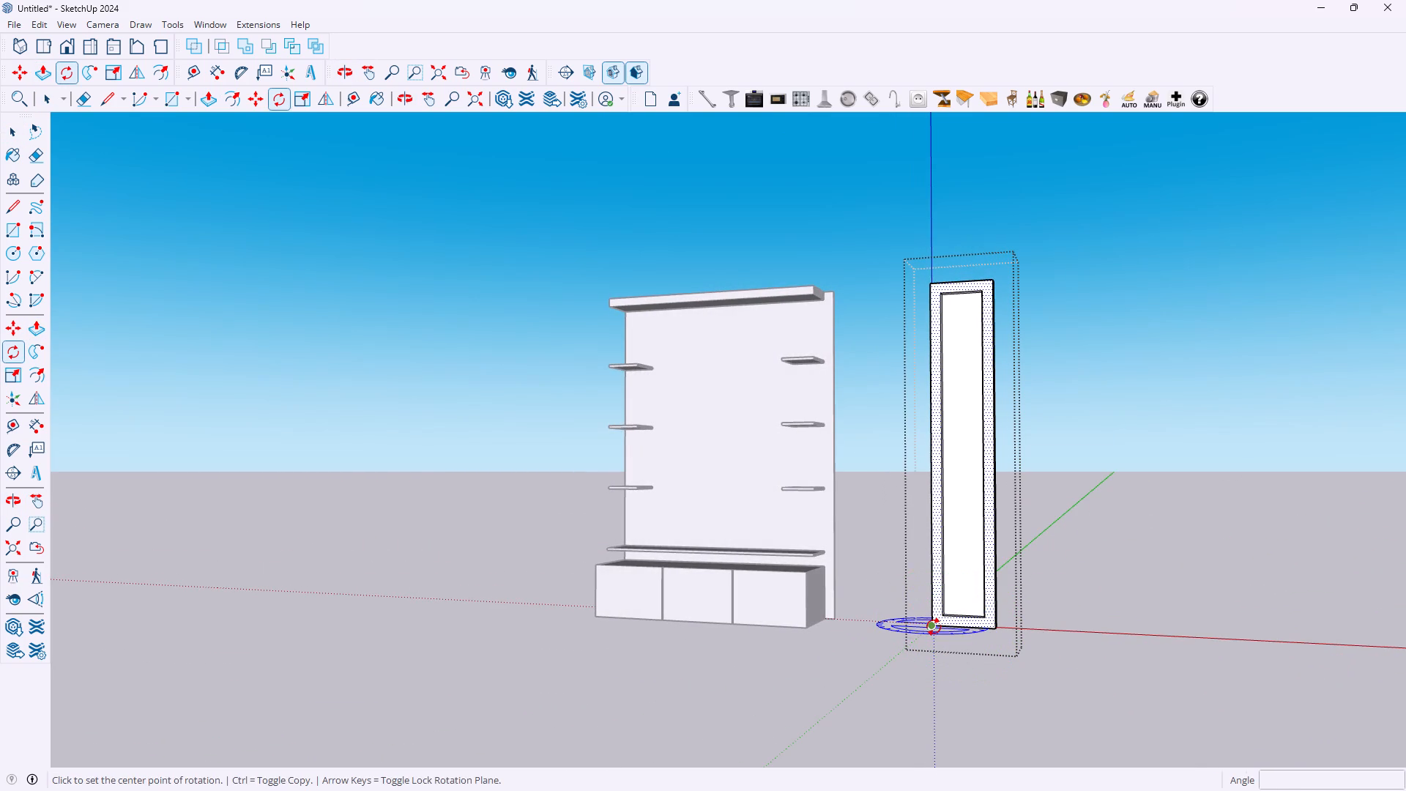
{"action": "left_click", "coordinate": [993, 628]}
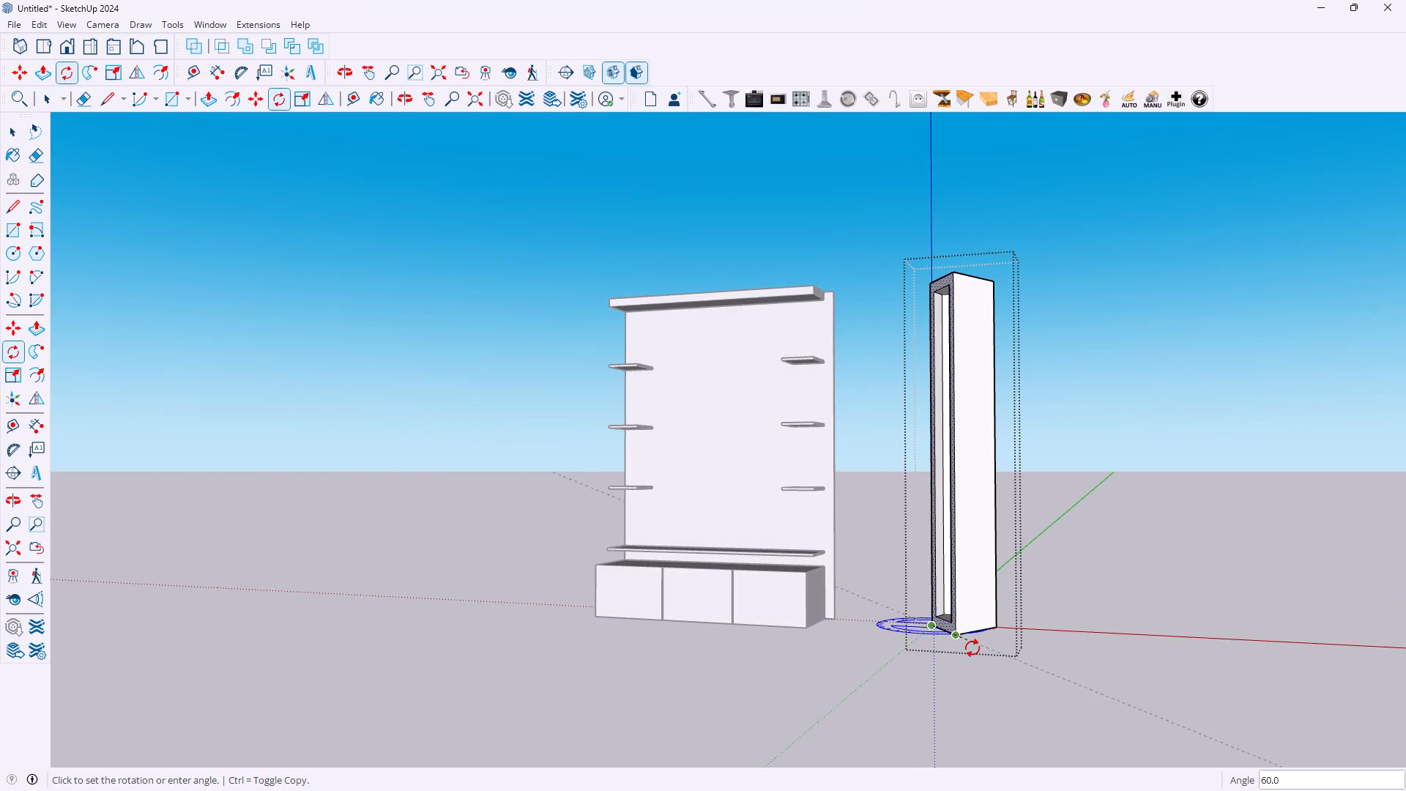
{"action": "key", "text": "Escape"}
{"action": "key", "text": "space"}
Close the separate panel's group and select the whole framed panel for rotating.
{"action": "left_click", "coordinate": [1095, 638]}
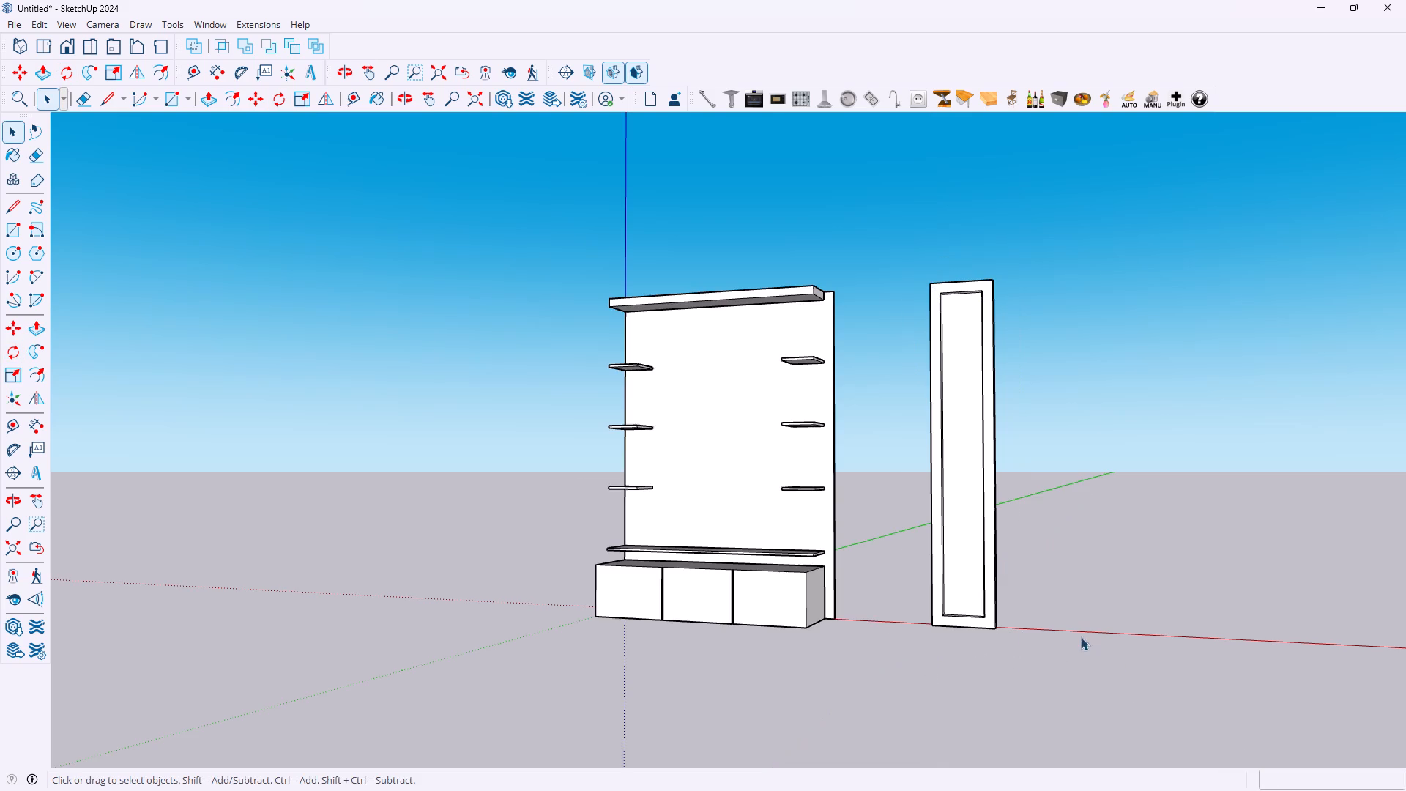
{"action": "scroll", "coordinate": [932, 619], "scroll_direction": "up", "scroll_amount": 1}
{"action": "left_click", "coordinate": [945, 618]}
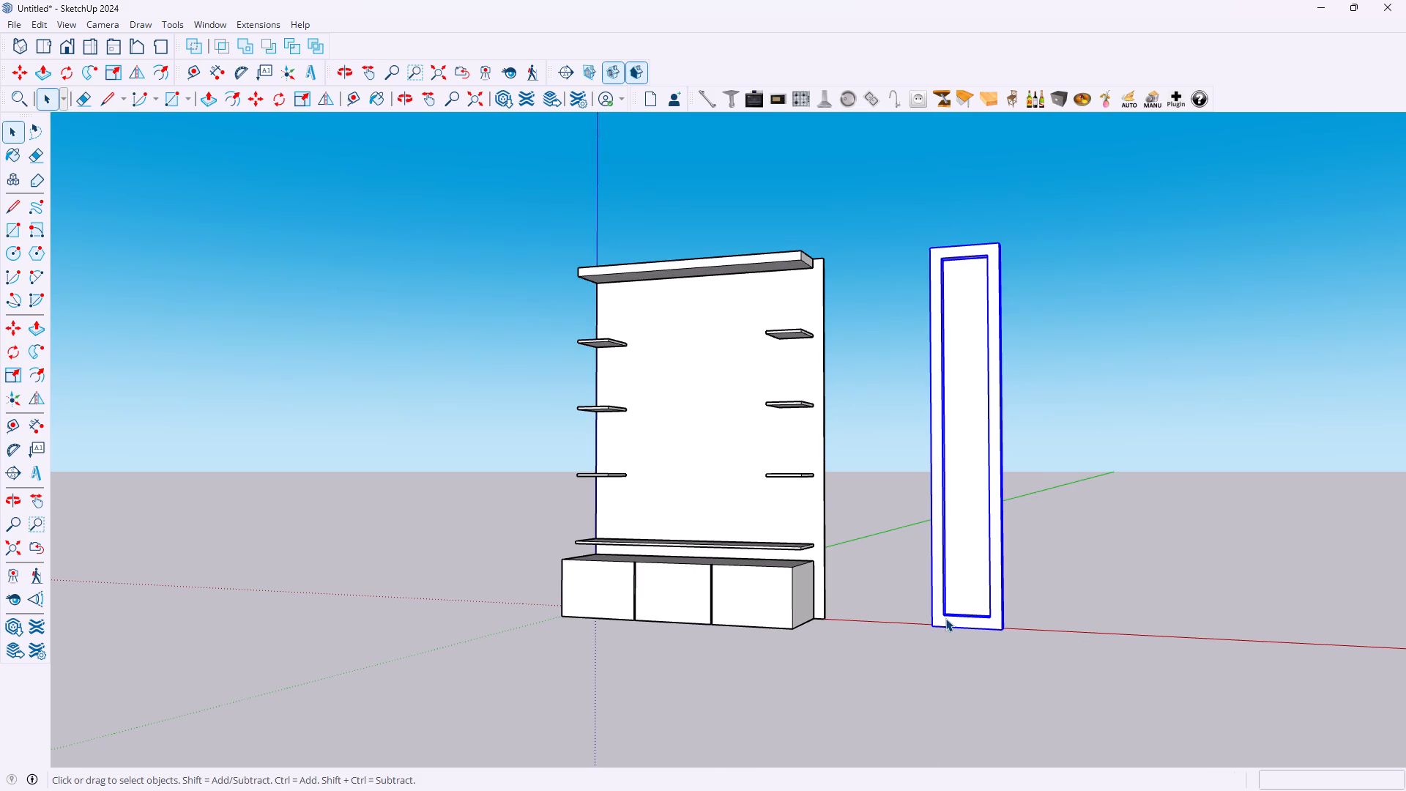
{"action": "key", "text": "q"}
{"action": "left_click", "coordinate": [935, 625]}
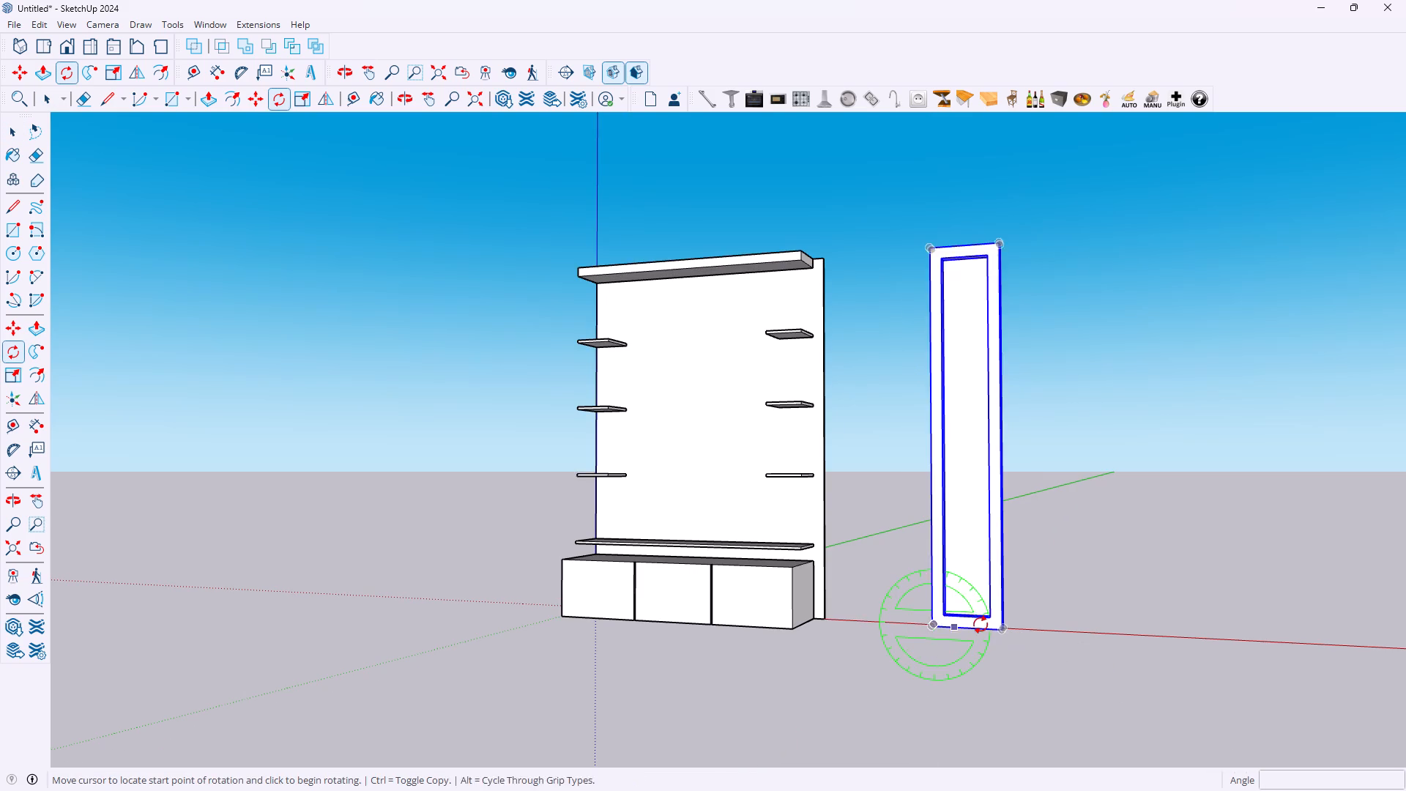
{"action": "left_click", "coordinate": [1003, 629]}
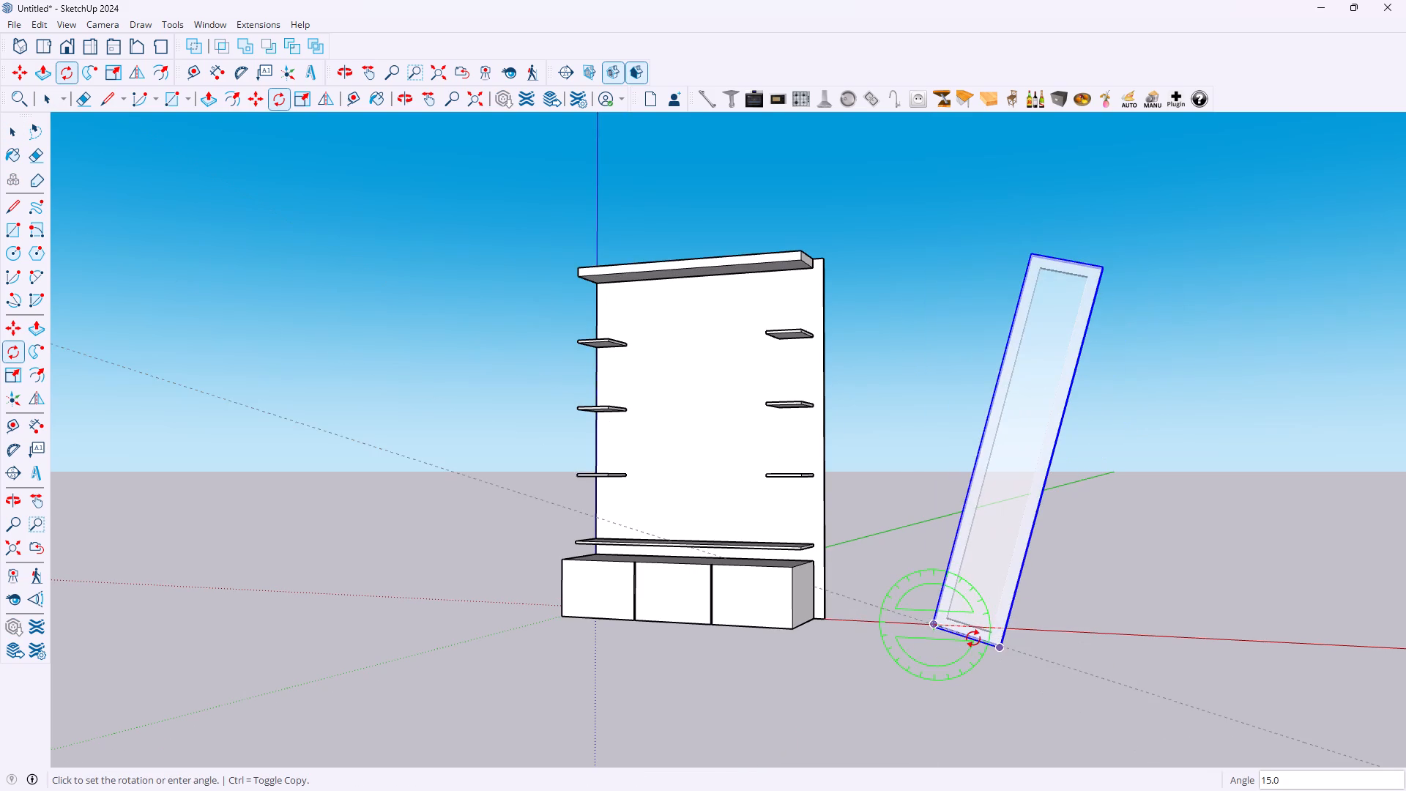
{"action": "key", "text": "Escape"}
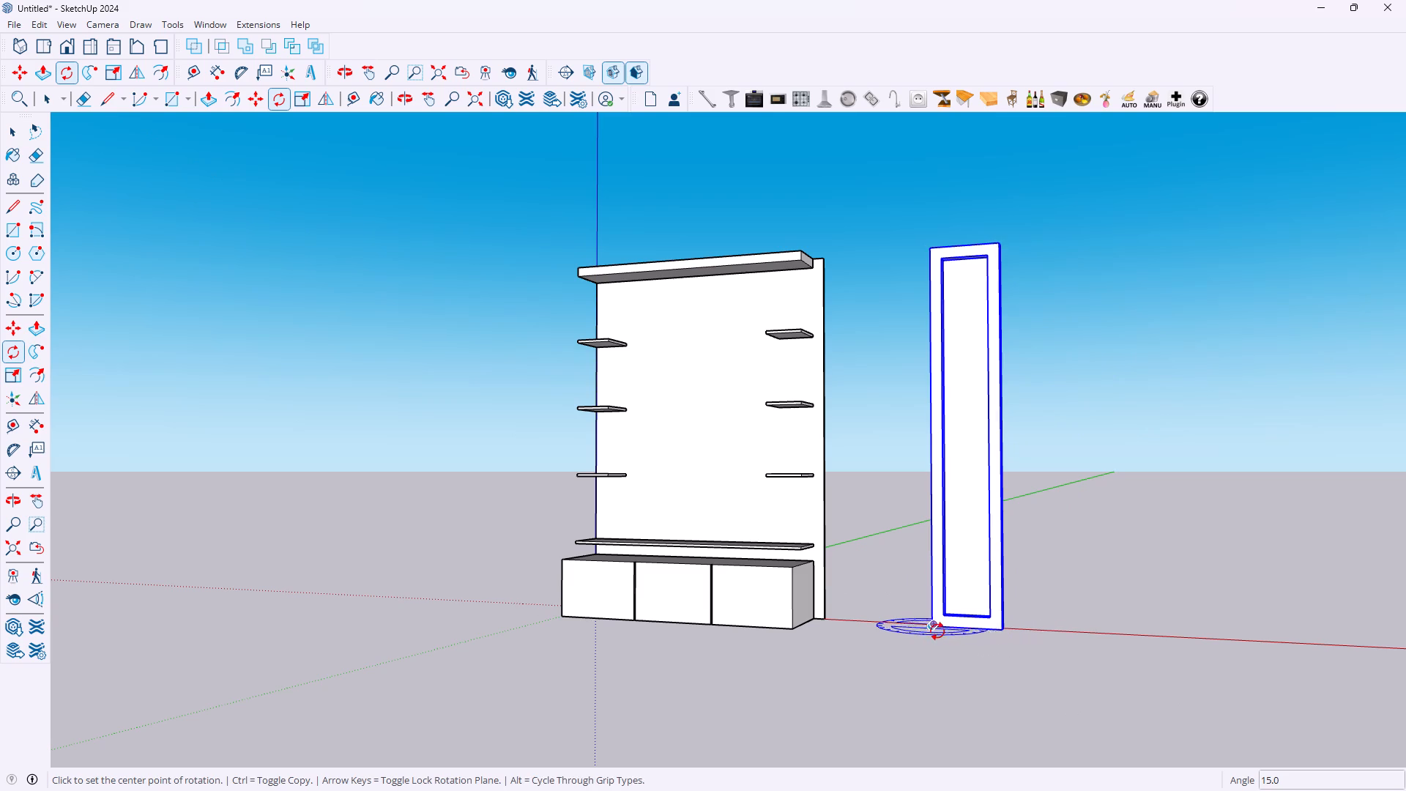
Rotate the framed panel 90 degrees about the vertical axis at its bottom corner nearest the shelving unit.
{"action": "left_click", "coordinate": [933, 627]}
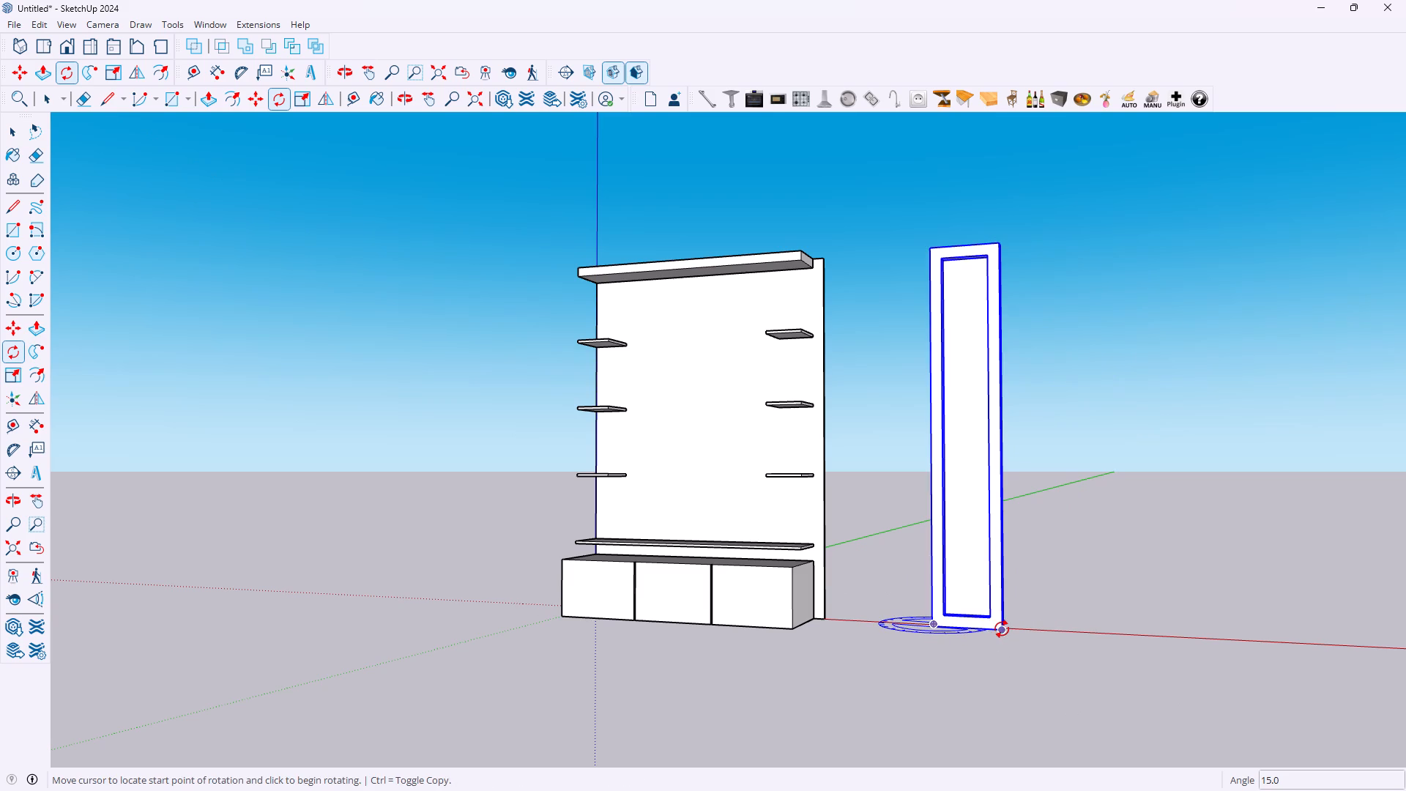
{"action": "left_click", "coordinate": [1002, 629]}
{"action": "type", "text": "90"}
{"action": "key", "text": "Return"}
{"action": "key", "text": "space"}
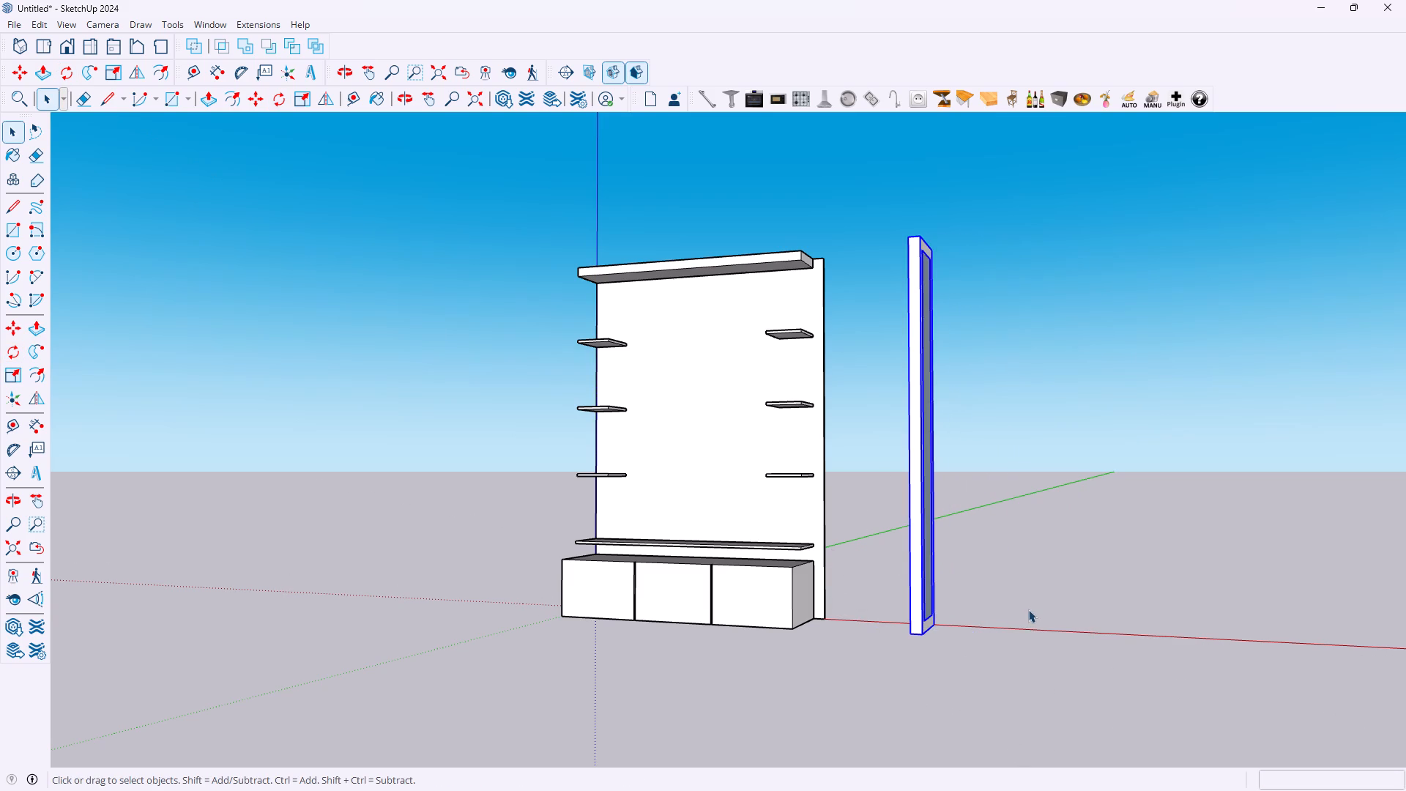
{"action": "left_click", "coordinate": [1028, 609]}
Move the framed panel about 30.25 inches so its outer rear bottom corner meets the front bottom corner of the back panel's end.
{"action": "scroll", "coordinate": [1028, 609], "scroll_direction": "up", "scroll_amount": 1}
{"action": "key", "text": "m"}
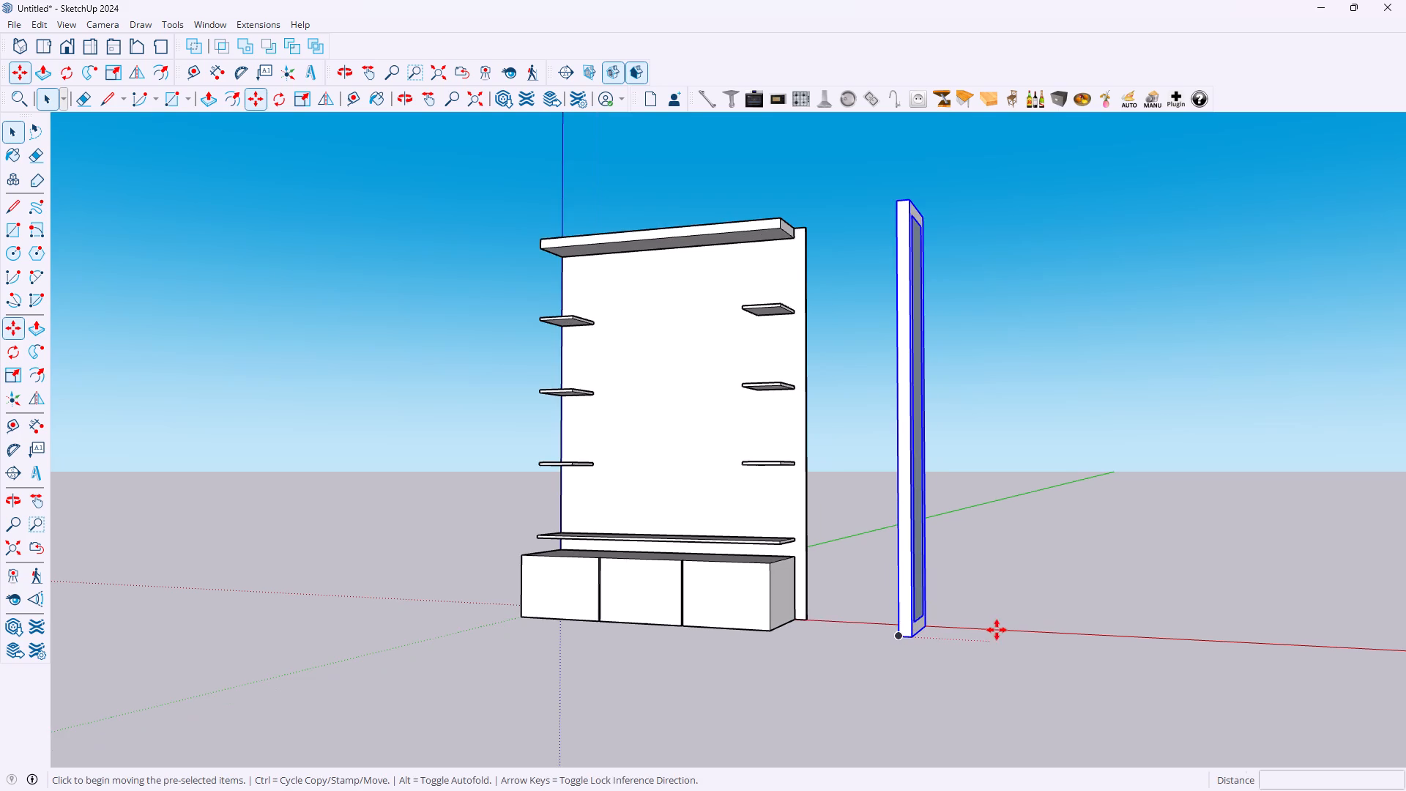
{"action": "scroll", "coordinate": [1018, 628], "scroll_direction": "up", "scroll_amount": 7}
{"action": "middle_click_drag", "start_coordinate": [1002, 627], "coordinate": [592, 647]}
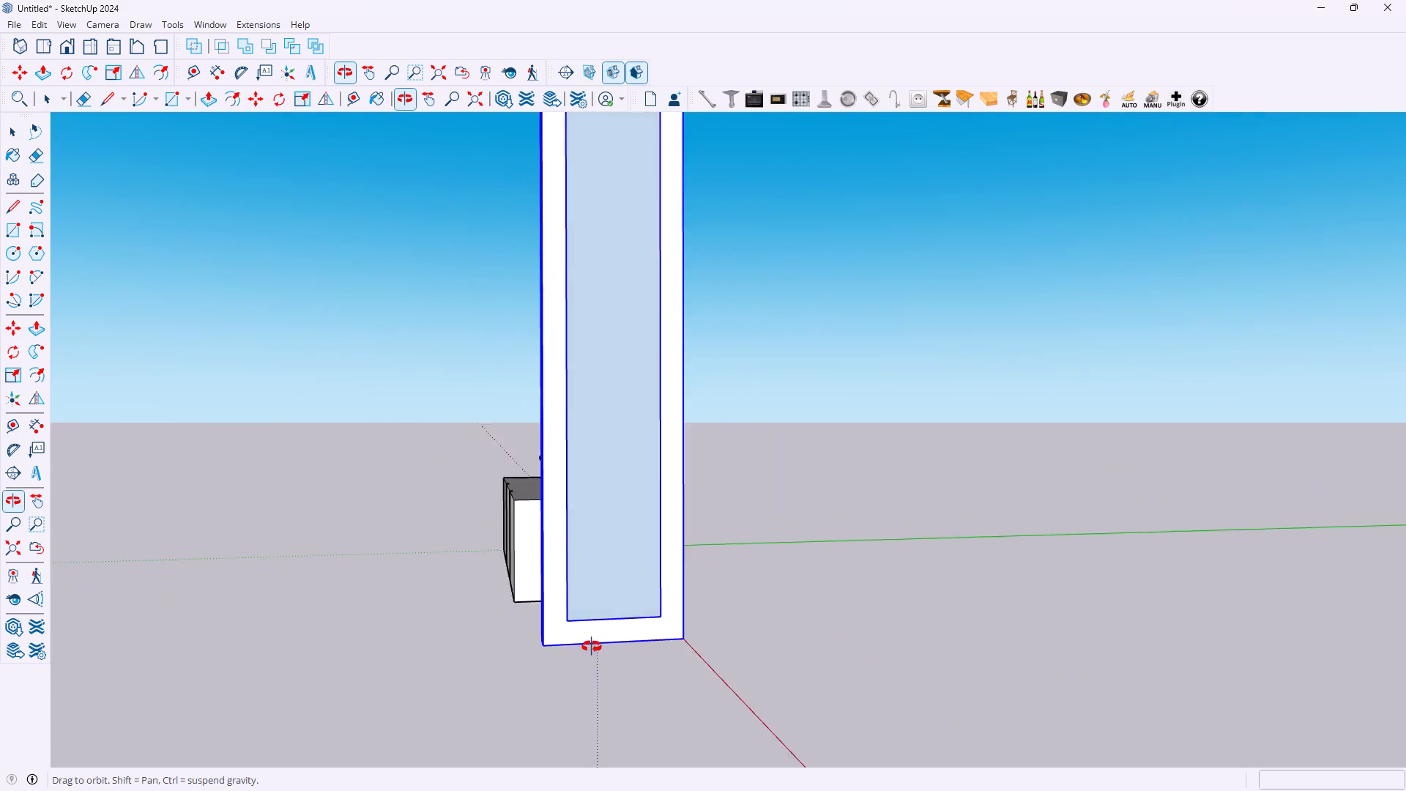
{"action": "middle_click_drag", "start_coordinate": [592, 647], "coordinate": [453, 647]}
{"action": "scroll", "coordinate": [662, 608], "scroll_direction": "up", "scroll_amount": 12}
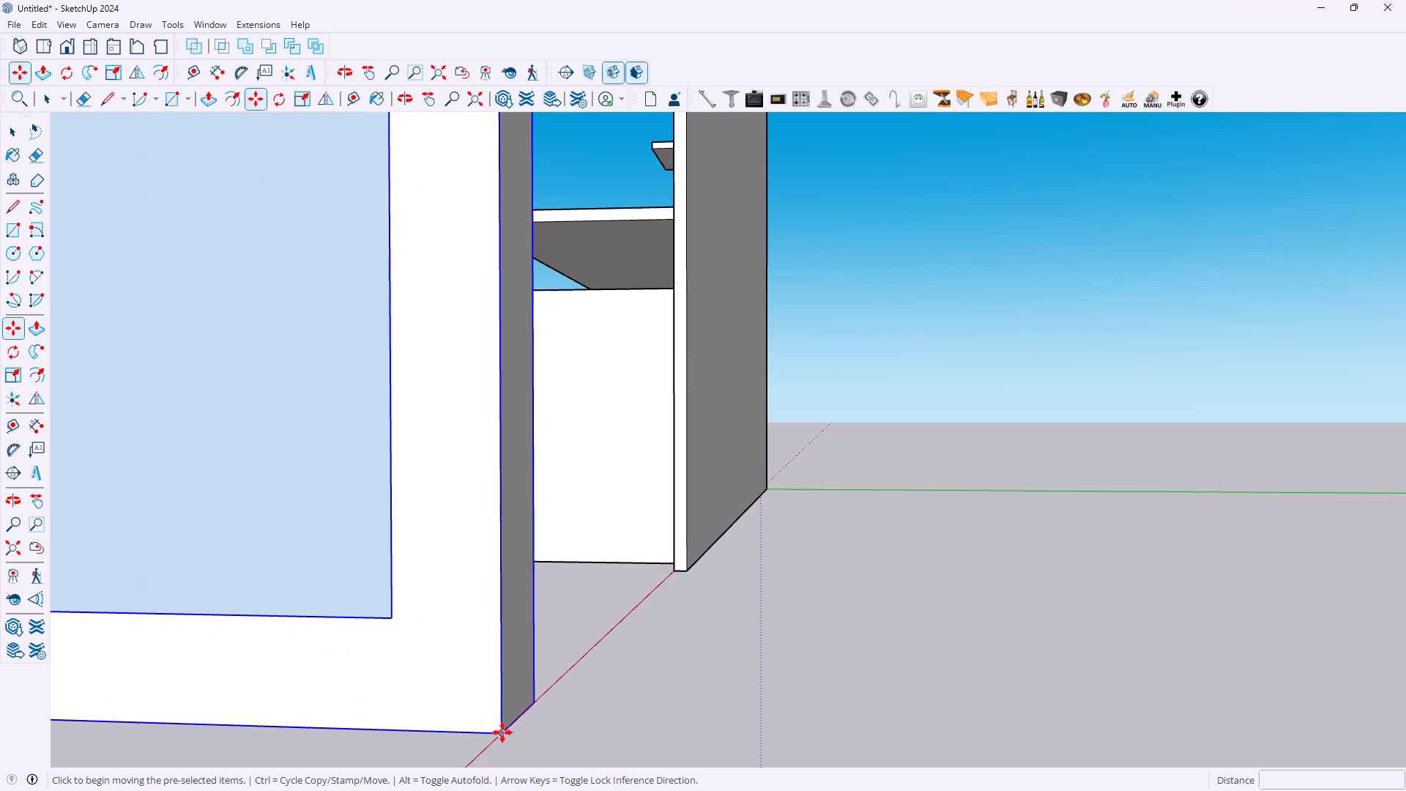
{"action": "left_click", "coordinate": [501, 734]}
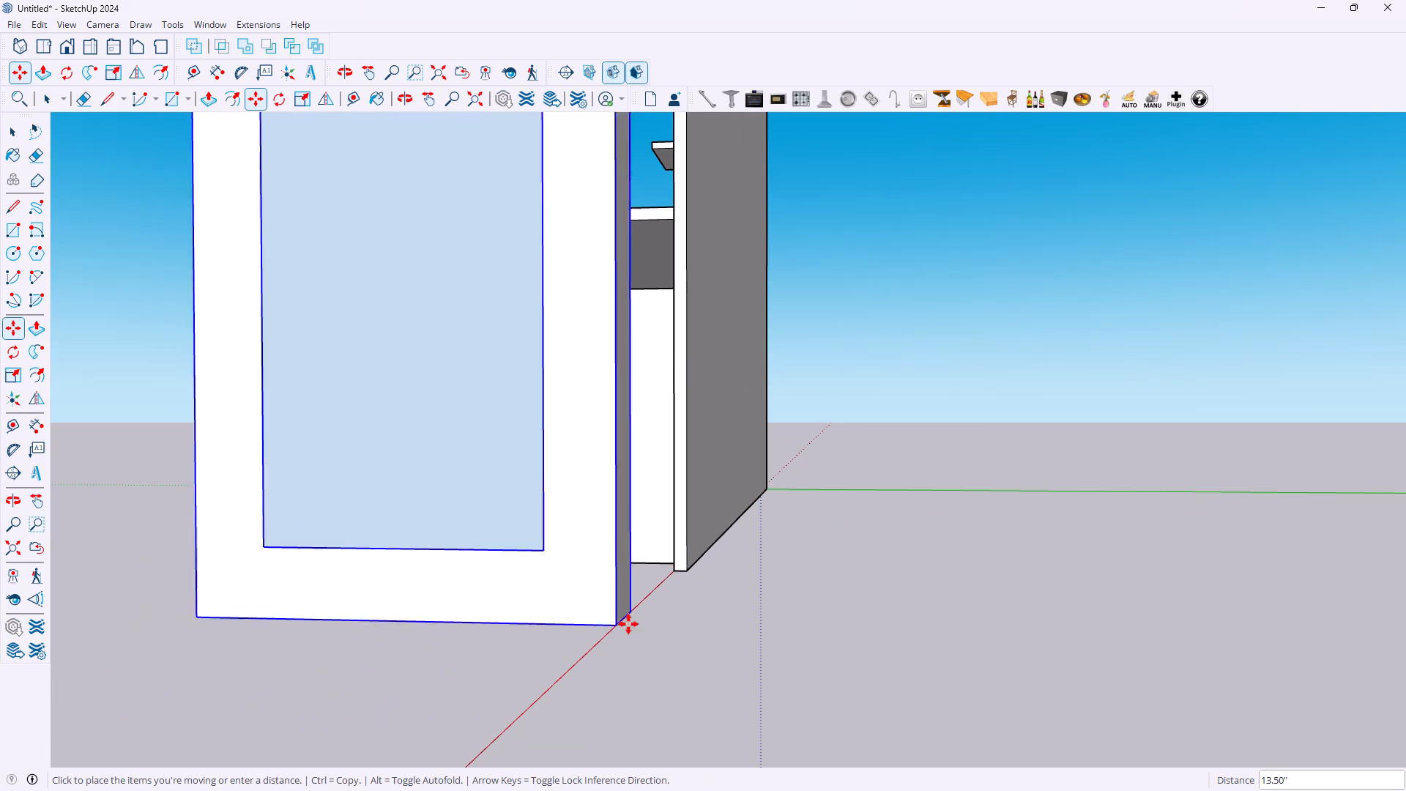
{"action": "scroll", "coordinate": [675, 568], "scroll_direction": "up", "scroll_amount": 11}
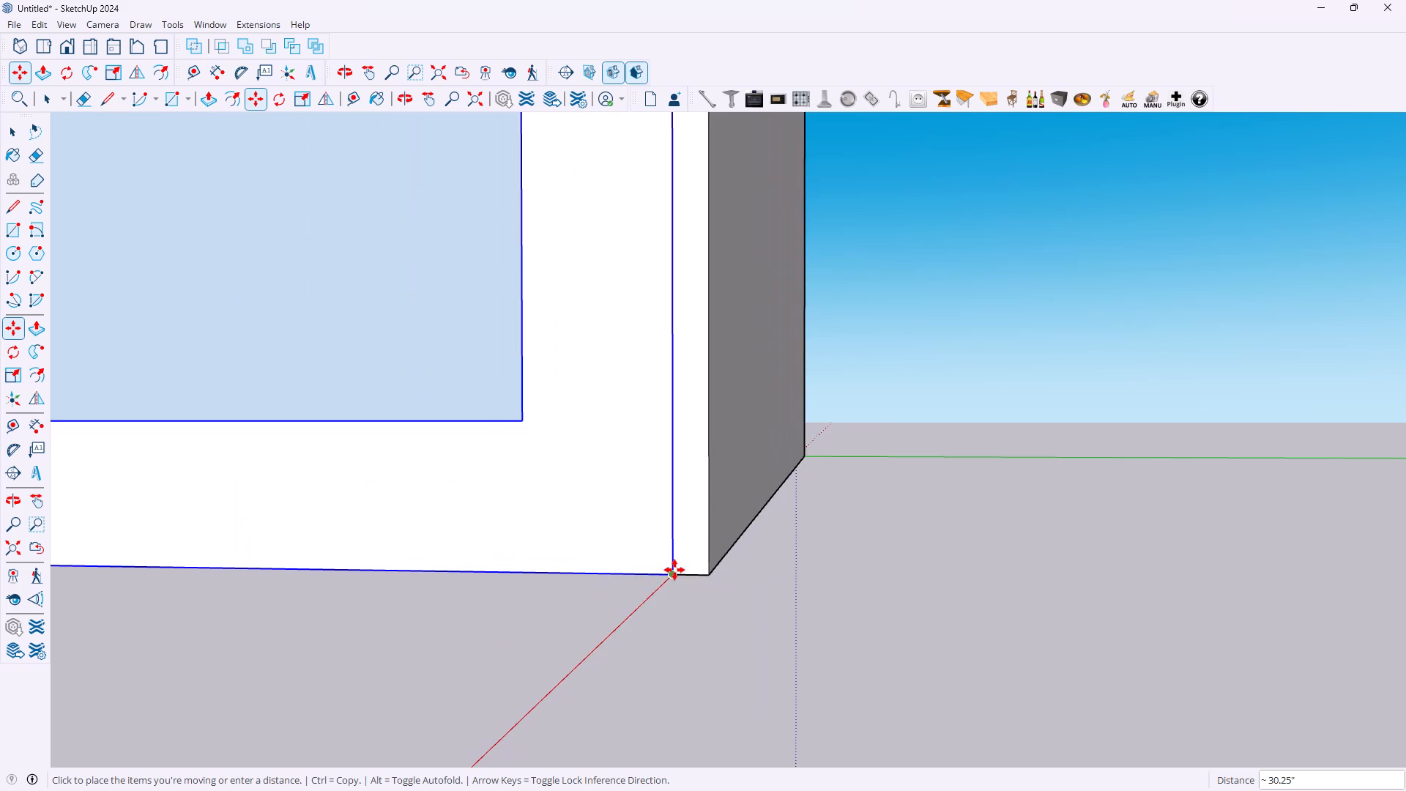
{"action": "scroll", "coordinate": [674, 570], "scroll_direction": "up", "scroll_amount": 7}
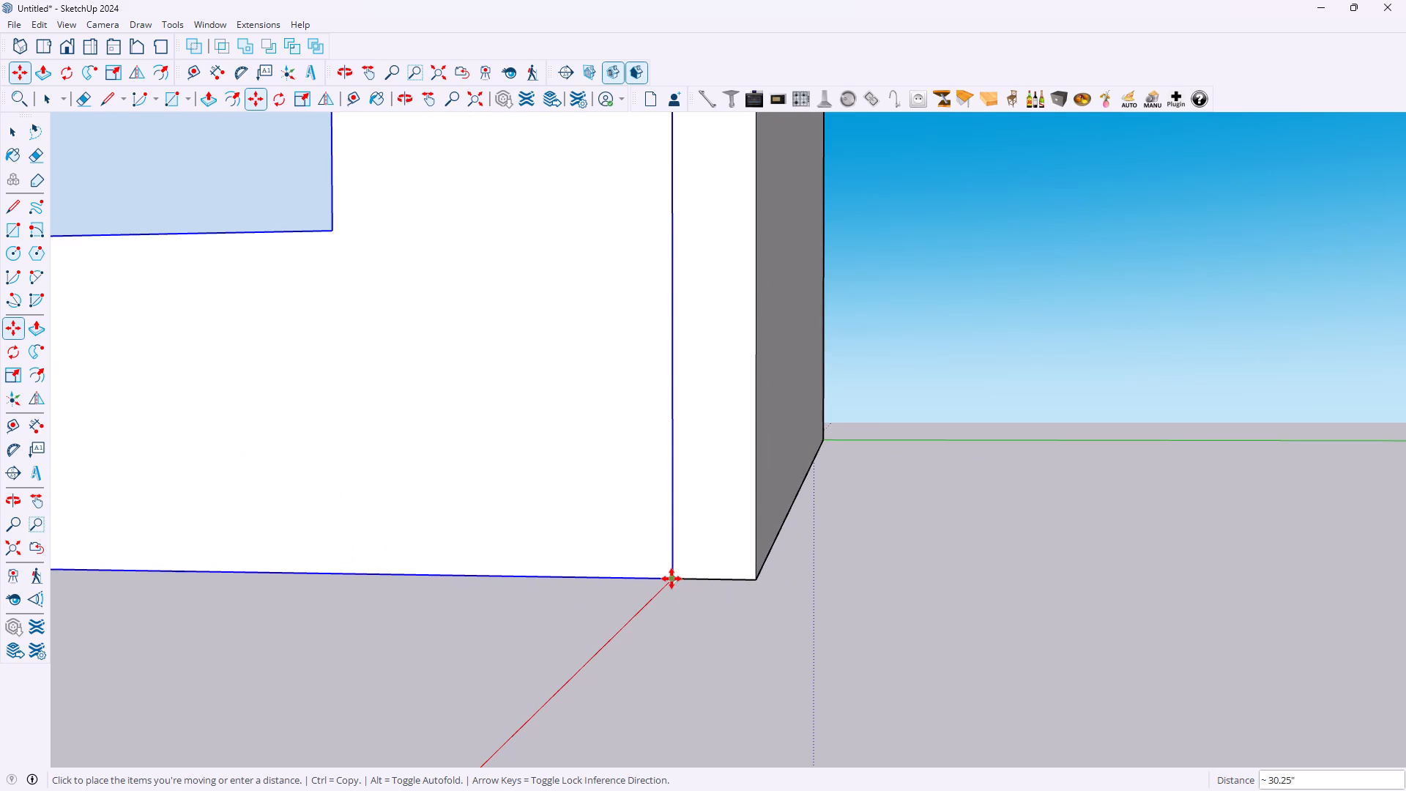
{"action": "left_click", "coordinate": [672, 579]}
Examine how the framed panel fits against the shelving unit's top, shelves and base from several angles.
{"action": "scroll", "coordinate": [550, 584], "scroll_direction": "down", "scroll_amount": 17}
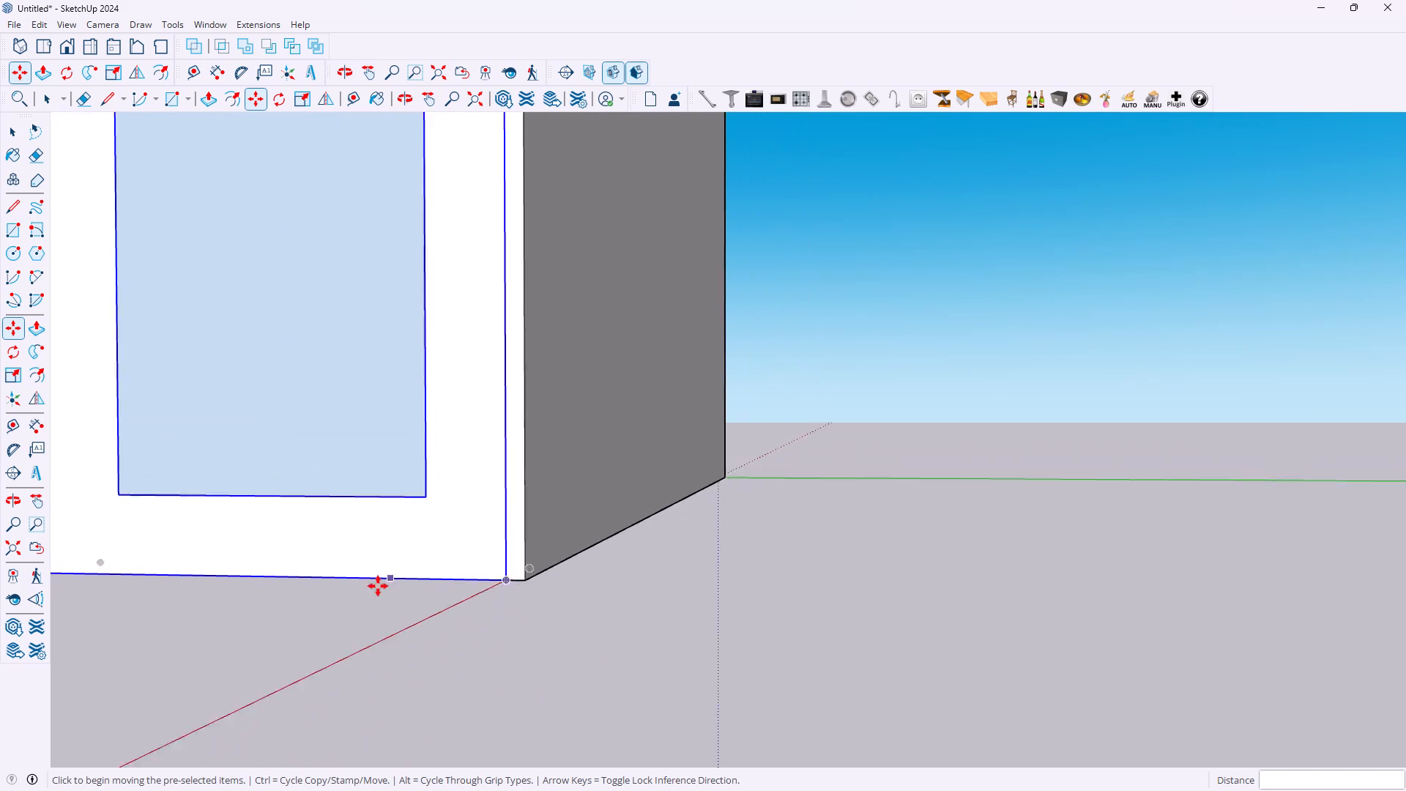
{"action": "scroll", "coordinate": [378, 586], "scroll_direction": "down", "scroll_amount": 1}
{"action": "scroll", "coordinate": [377, 576], "scroll_direction": "up", "scroll_amount": 1}
{"action": "scroll", "coordinate": [377, 576], "scroll_direction": "down", "scroll_amount": 9}
{"action": "middle_click_drag", "start_coordinate": [258, 589], "coordinate": [877, 620]}
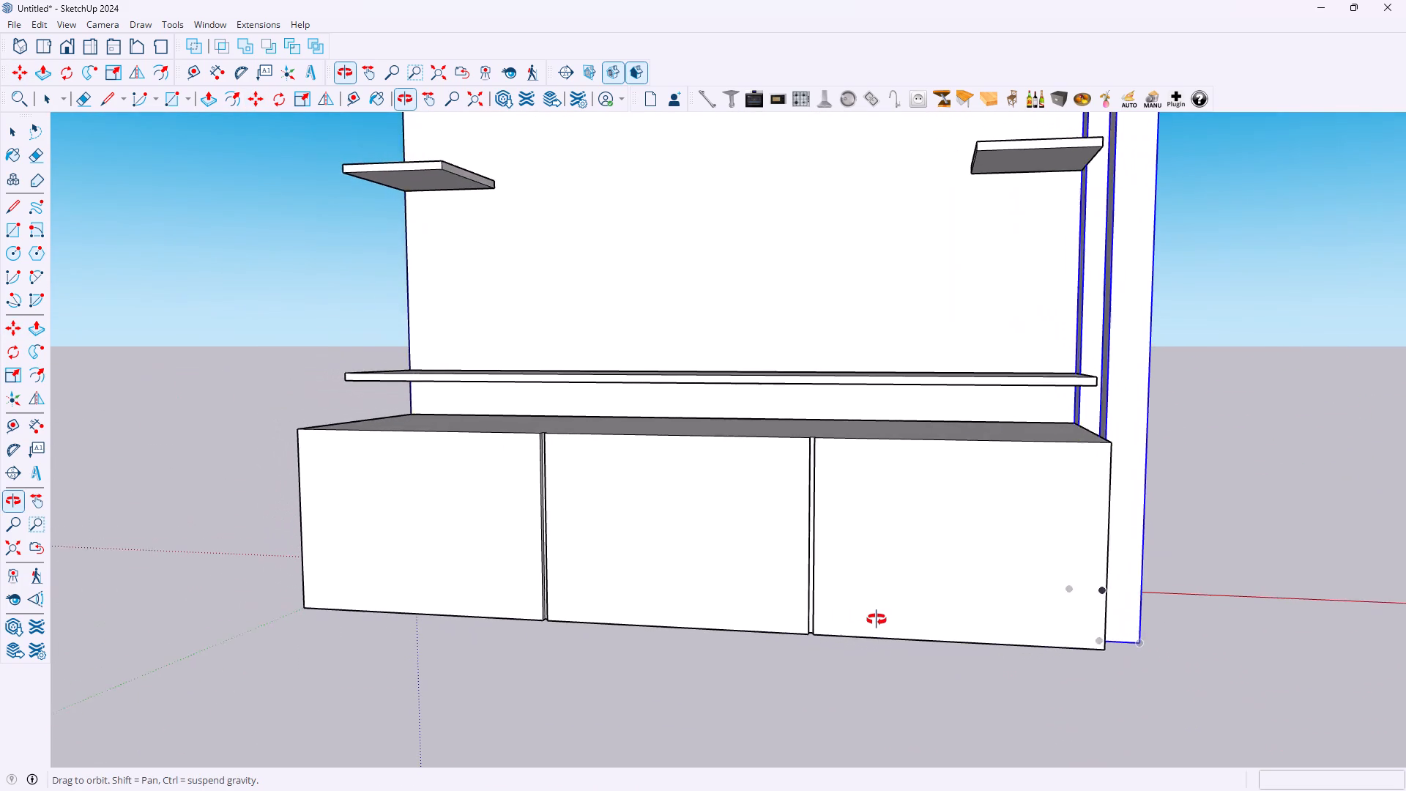
{"action": "middle_click_drag", "start_coordinate": [877, 620], "coordinate": [884, 620]}
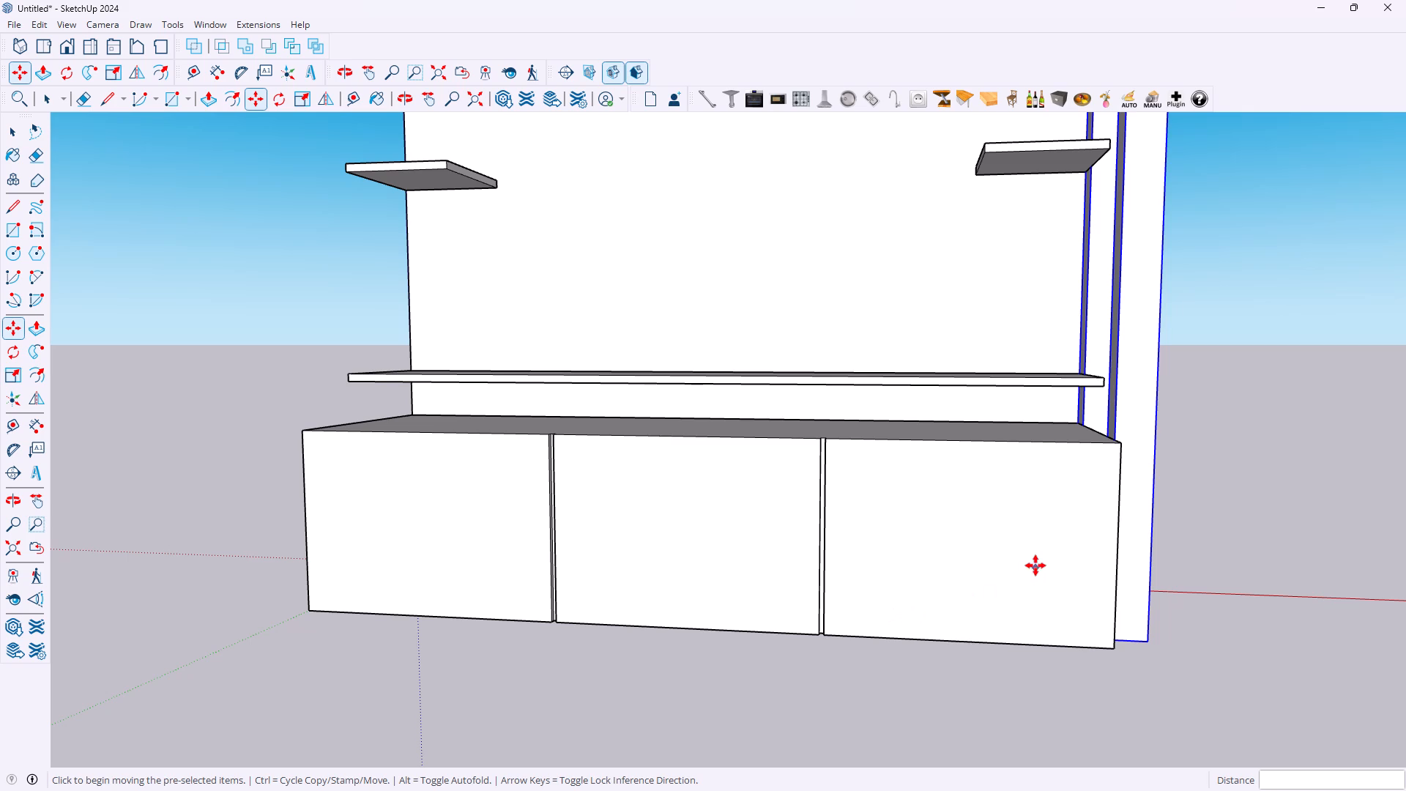
{"action": "scroll", "coordinate": [1035, 565], "scroll_direction": "down", "scroll_amount": 7}
{"action": "scroll", "coordinate": [1114, 498], "scroll_direction": "down", "scroll_amount": 3}
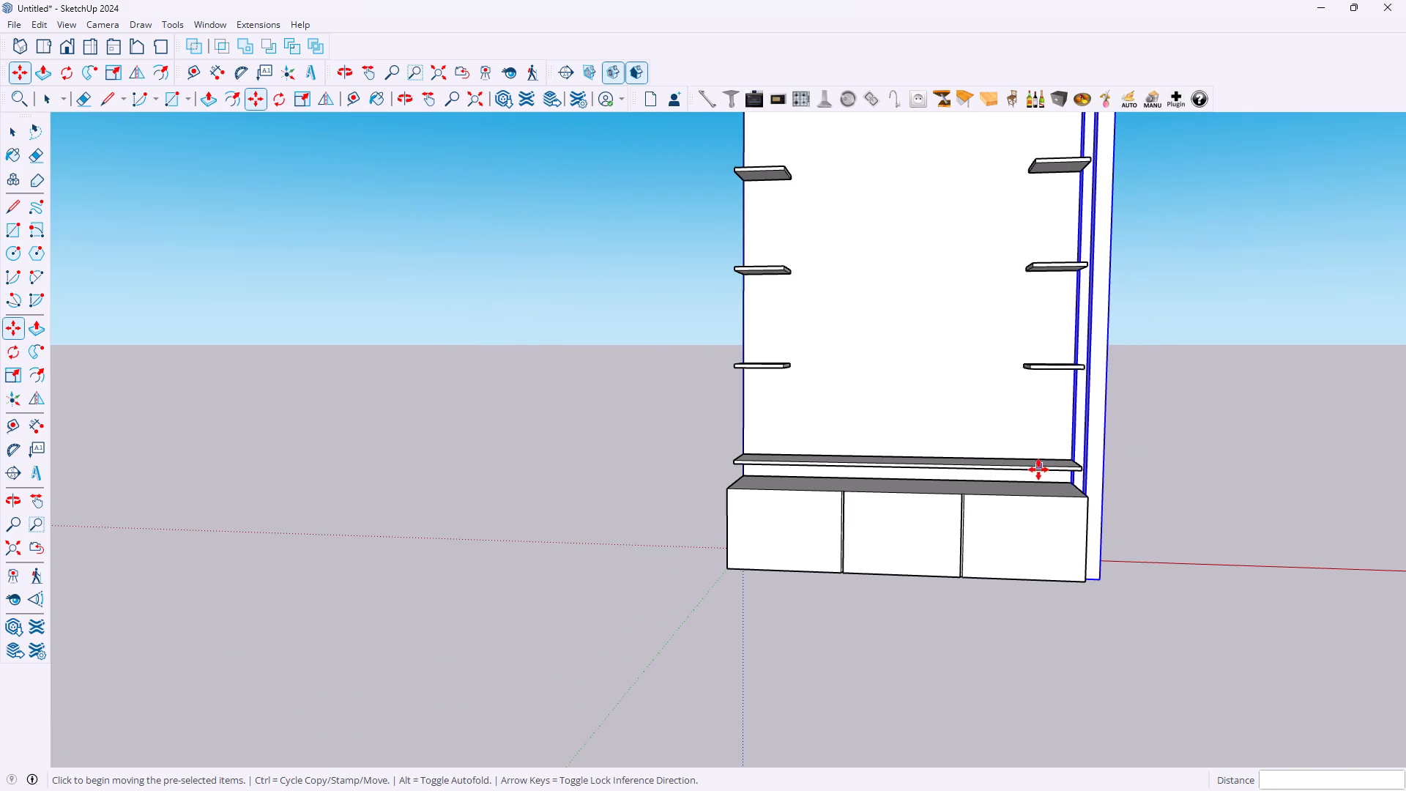
{"action": "middle_click_drag", "start_coordinate": [1038, 469], "coordinate": [1306, 508]}
{"action": "scroll", "coordinate": [1089, 439], "scroll_direction": "down", "scroll_amount": 6}
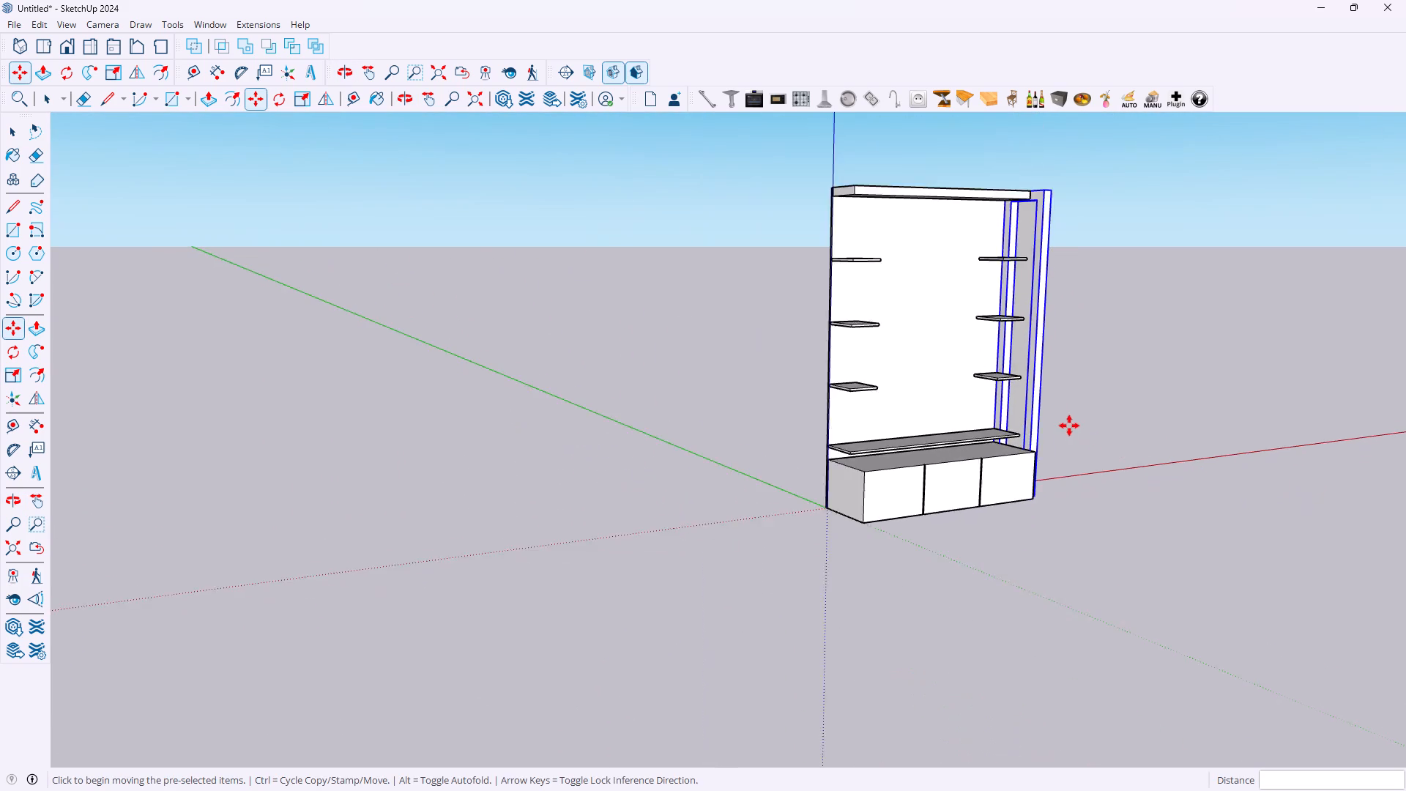
{"action": "scroll", "coordinate": [1069, 426], "scroll_direction": "down", "scroll_amount": 3}
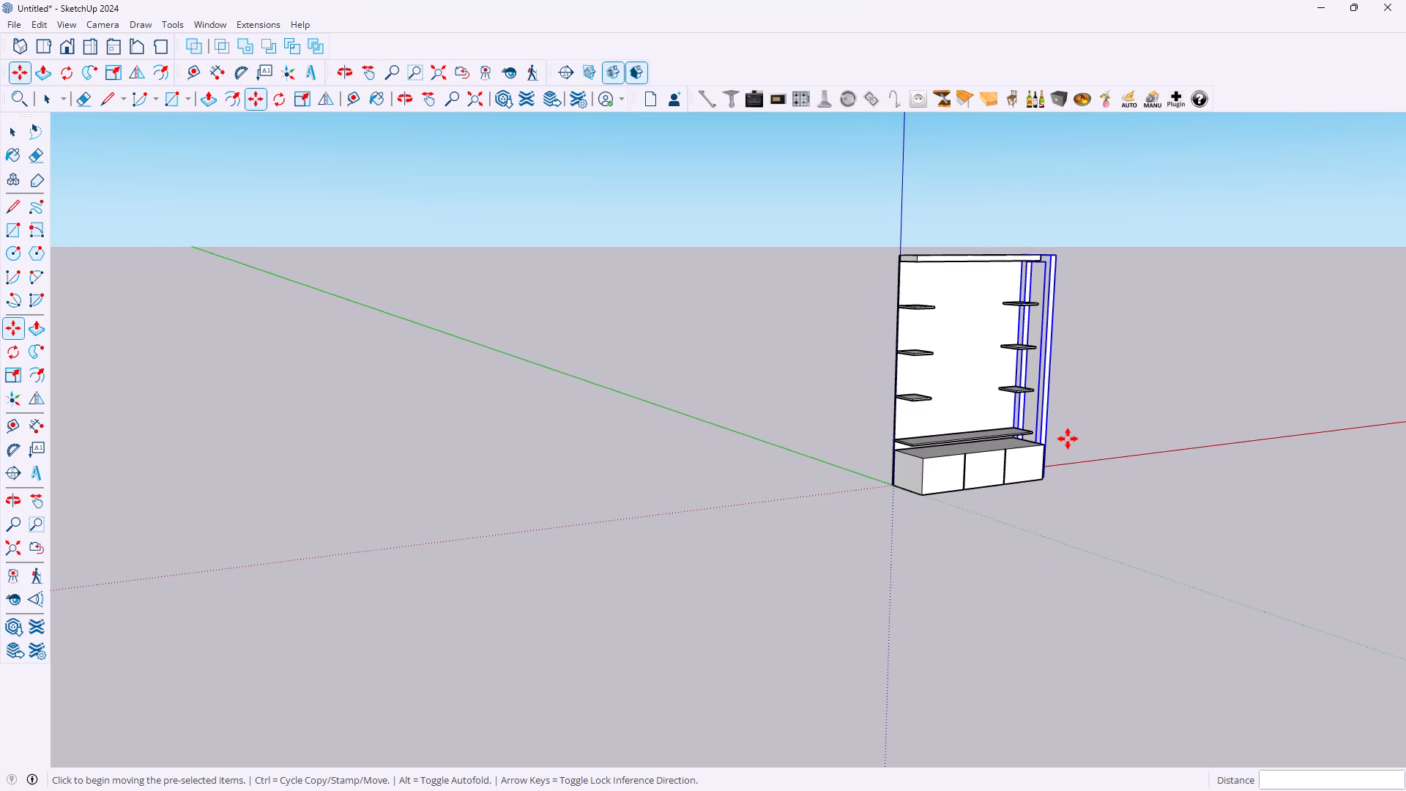
{"action": "scroll", "coordinate": [1065, 305], "scroll_direction": "up", "scroll_amount": 2}
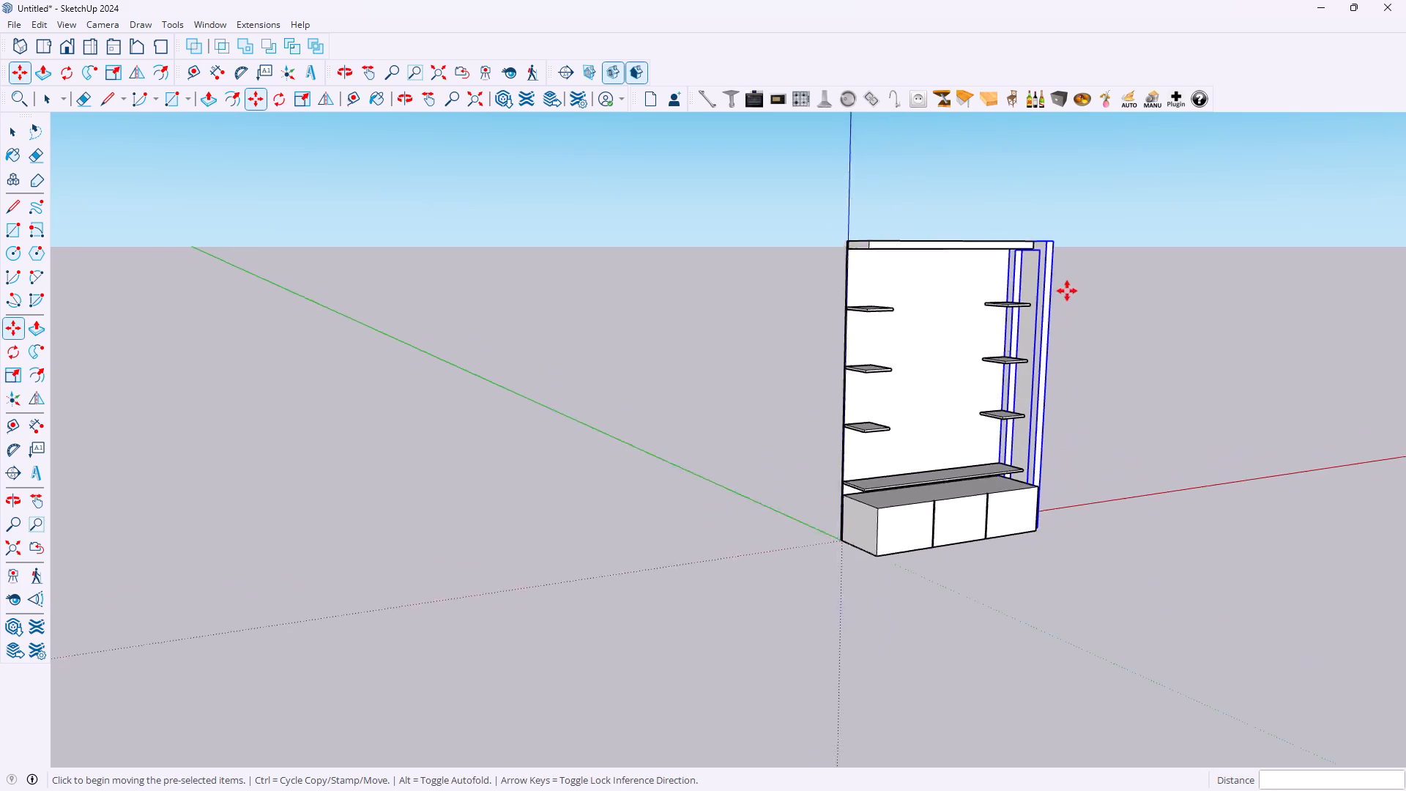
{"action": "scroll", "coordinate": [1067, 291], "scroll_direction": "up", "scroll_amount": 6}
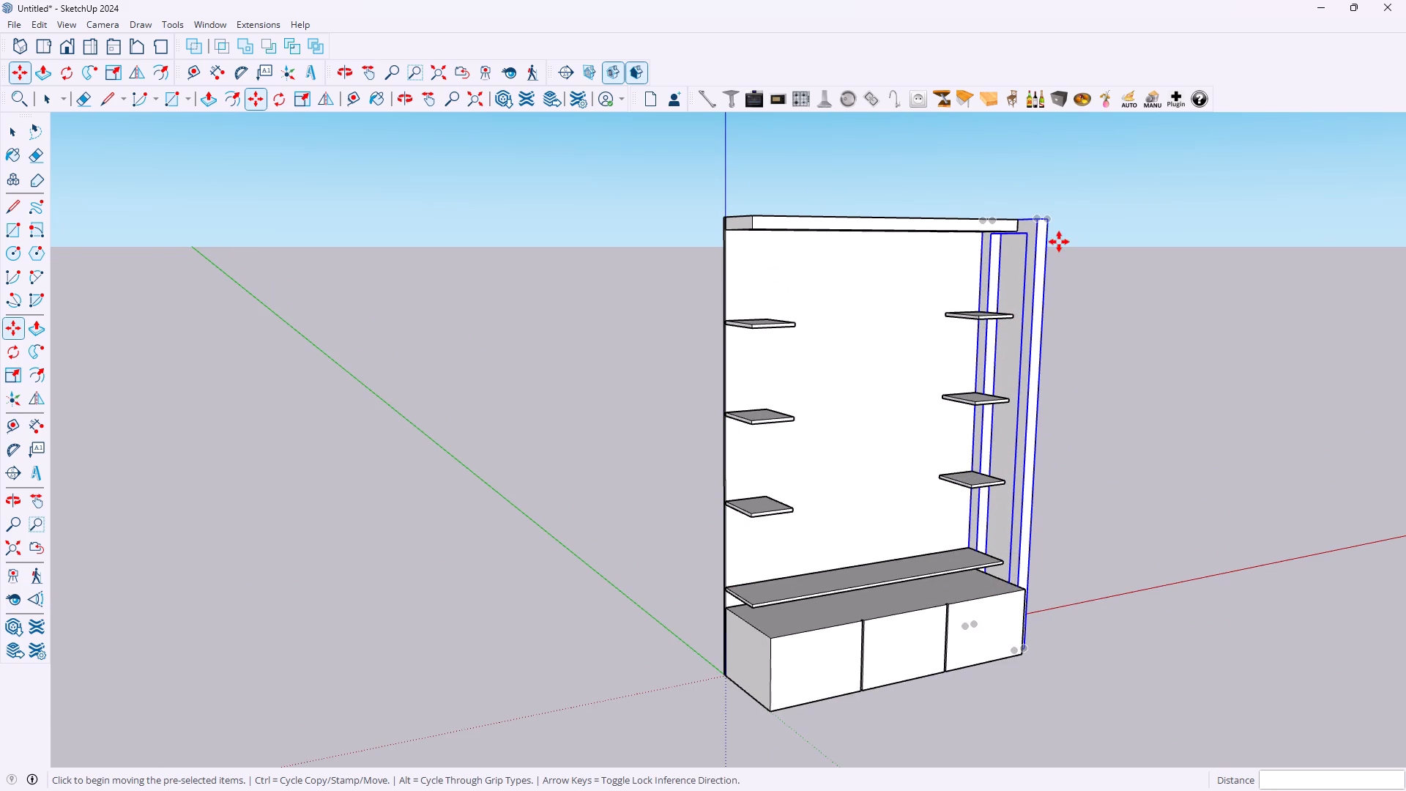
{"action": "scroll", "coordinate": [1006, 248], "scroll_direction": "up", "scroll_amount": 4}
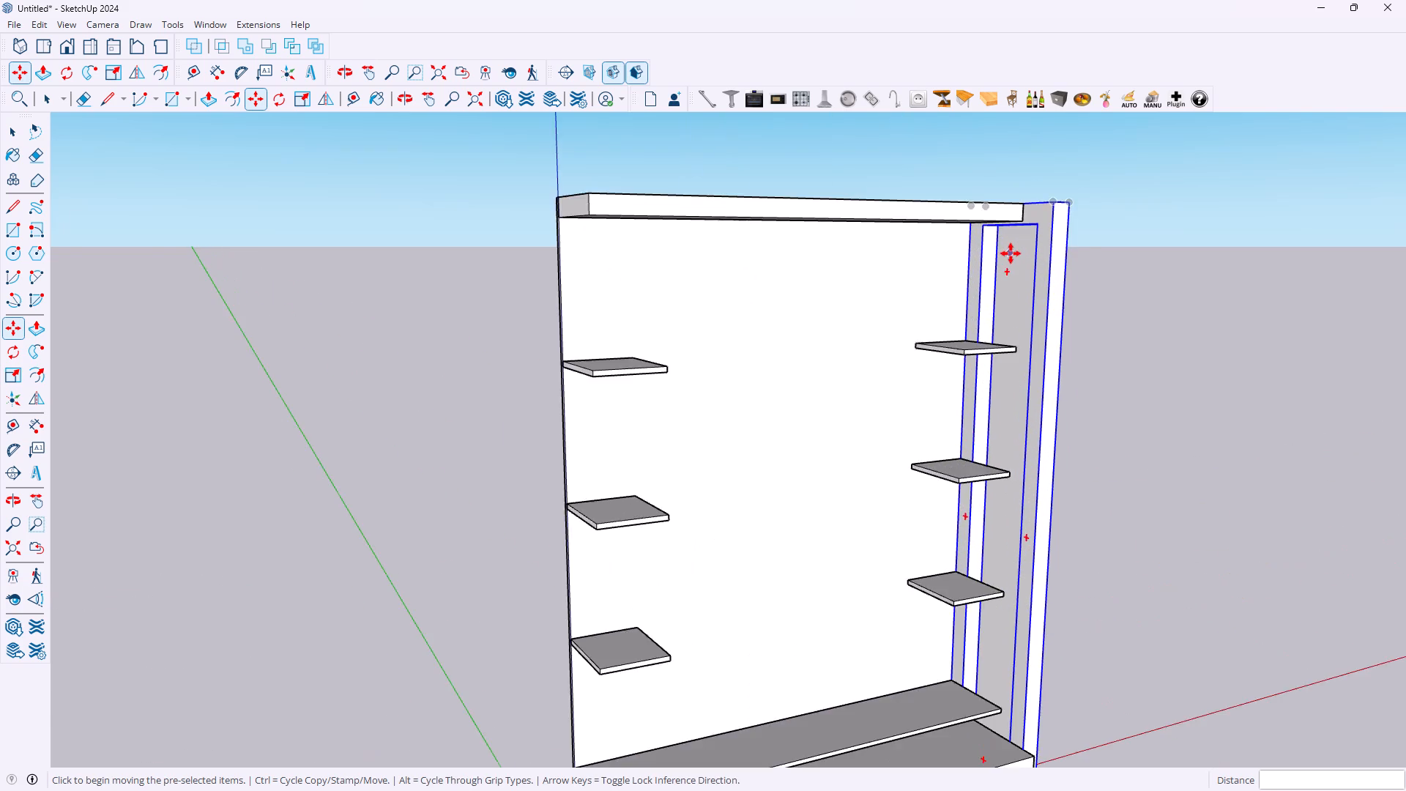
{"action": "scroll", "coordinate": [1011, 253], "scroll_direction": "up", "scroll_amount": 10}
{"action": "scroll", "coordinate": [1009, 250], "scroll_direction": "down", "scroll_amount": 4}
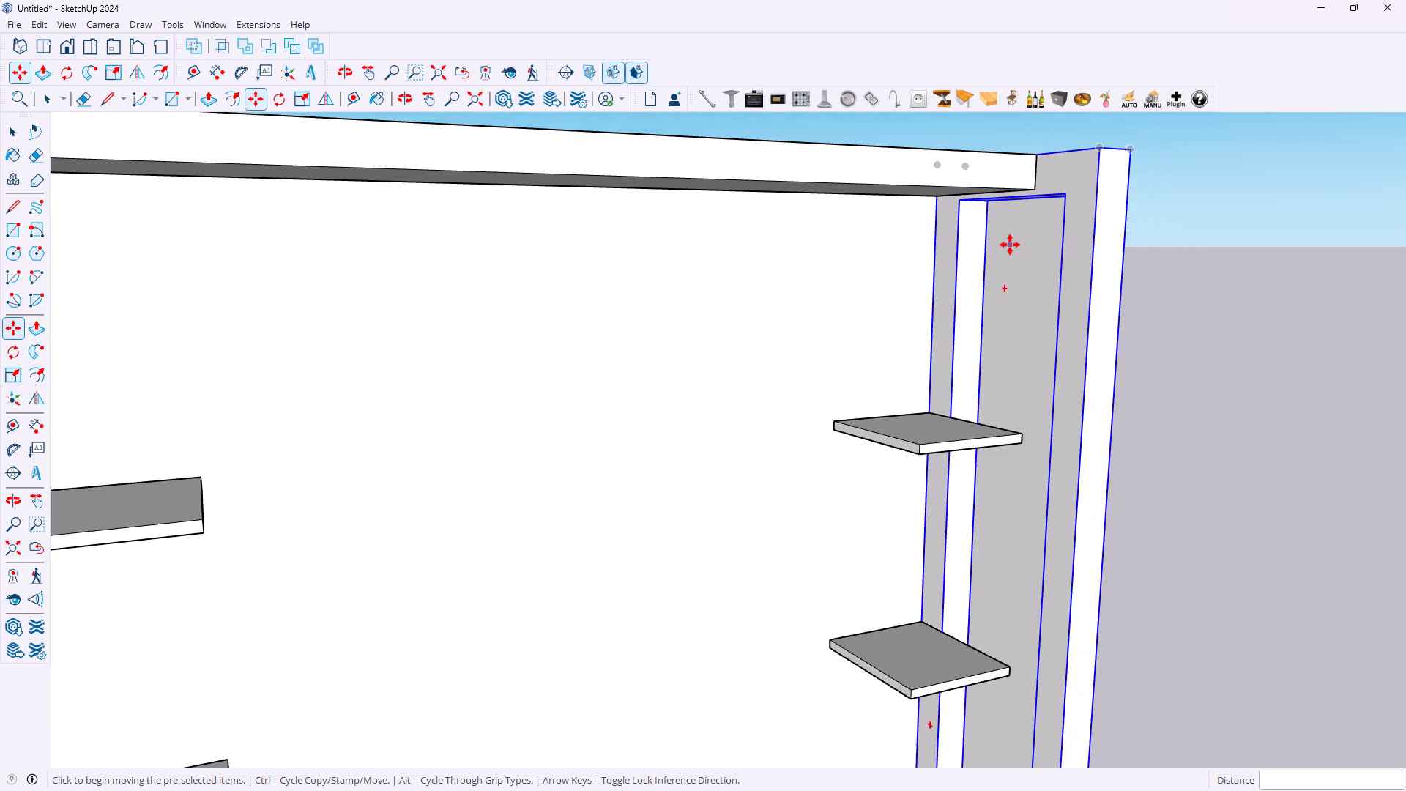
{"action": "scroll", "coordinate": [1010, 245], "scroll_direction": "down", "scroll_amount": 10}
{"action": "middle_click_drag", "start_coordinate": [1152, 389], "coordinate": [1150, 389]}
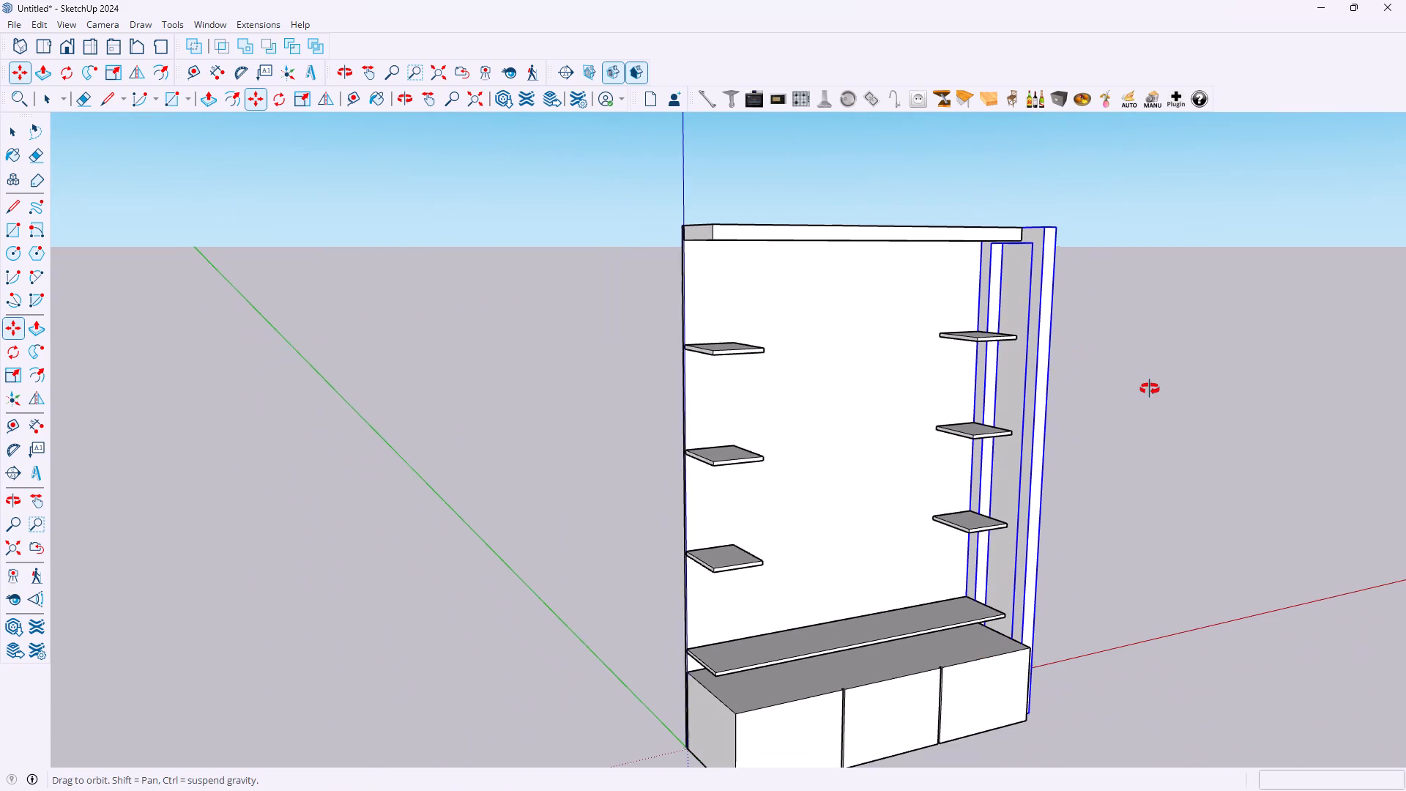
{"action": "middle_click_drag", "start_coordinate": [1150, 389], "coordinate": [900, 361]}
{"action": "scroll", "coordinate": [927, 358], "scroll_direction": "down", "scroll_amount": 5}
{"action": "scroll", "coordinate": [940, 607], "scroll_direction": "up", "scroll_amount": 2}
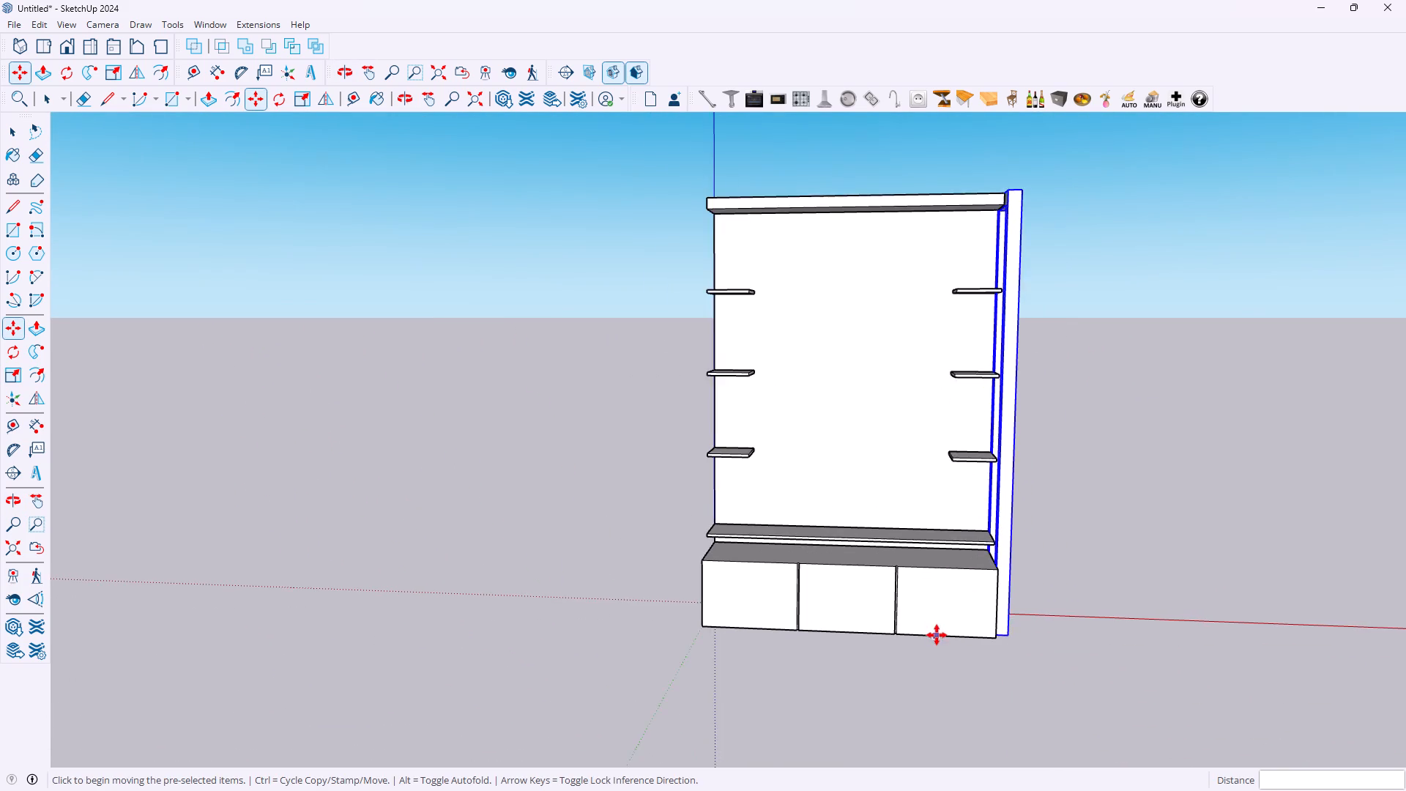
{"action": "scroll", "coordinate": [937, 635], "scroll_direction": "up", "scroll_amount": 1}
{"action": "middle_click_drag", "start_coordinate": [937, 635], "coordinate": [942, 576]}
{"action": "scroll", "coordinate": [945, 618], "scroll_direction": "up", "scroll_amount": 4}
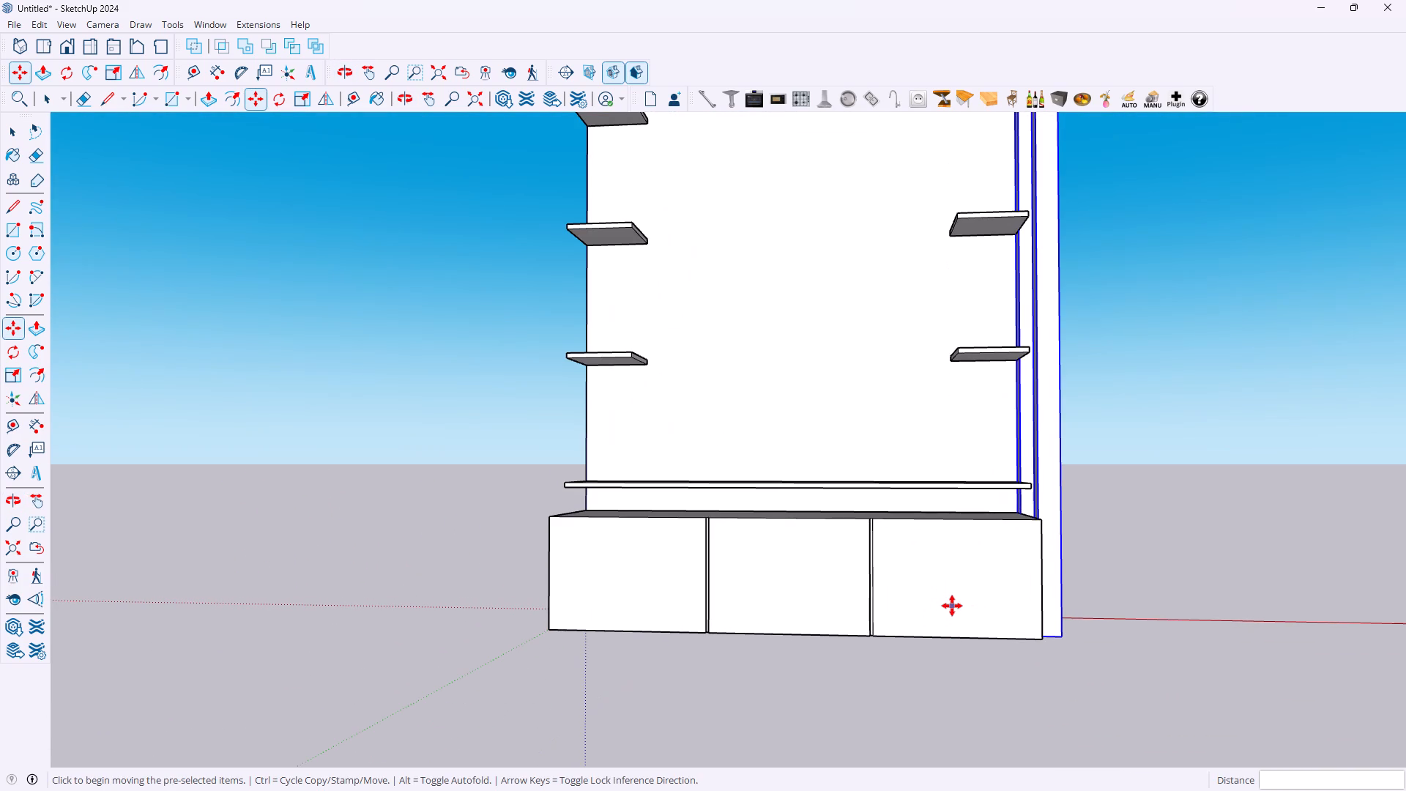
Open the base's group and push its front nearest the framed panel back about 4.2 inches, toward the panel's frame edge.
{"action": "key", "text": "space"}
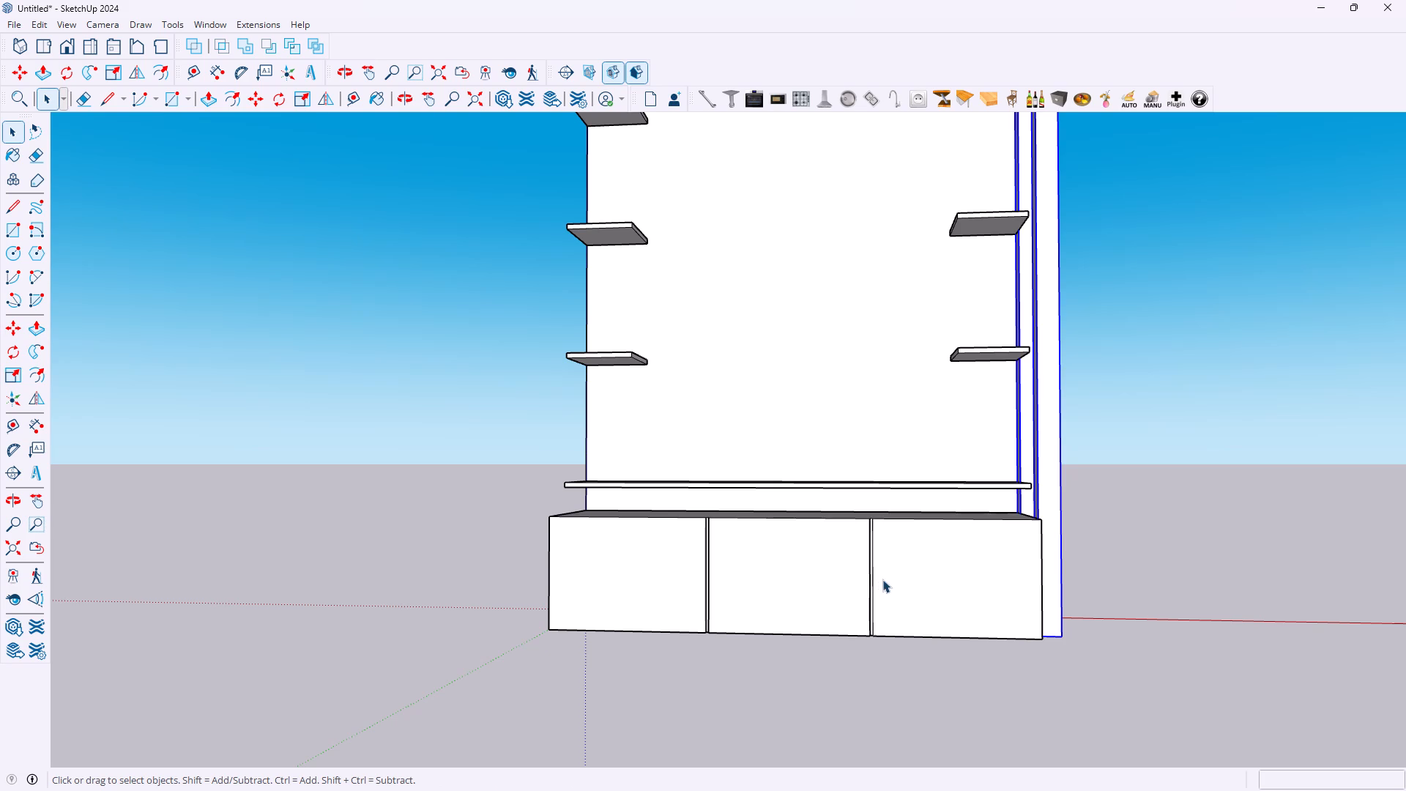
{"action": "middle_click_drag", "start_coordinate": [882, 579], "coordinate": [1022, 639]}
{"action": "scroll", "coordinate": [884, 581], "scroll_direction": "down", "scroll_amount": 1}
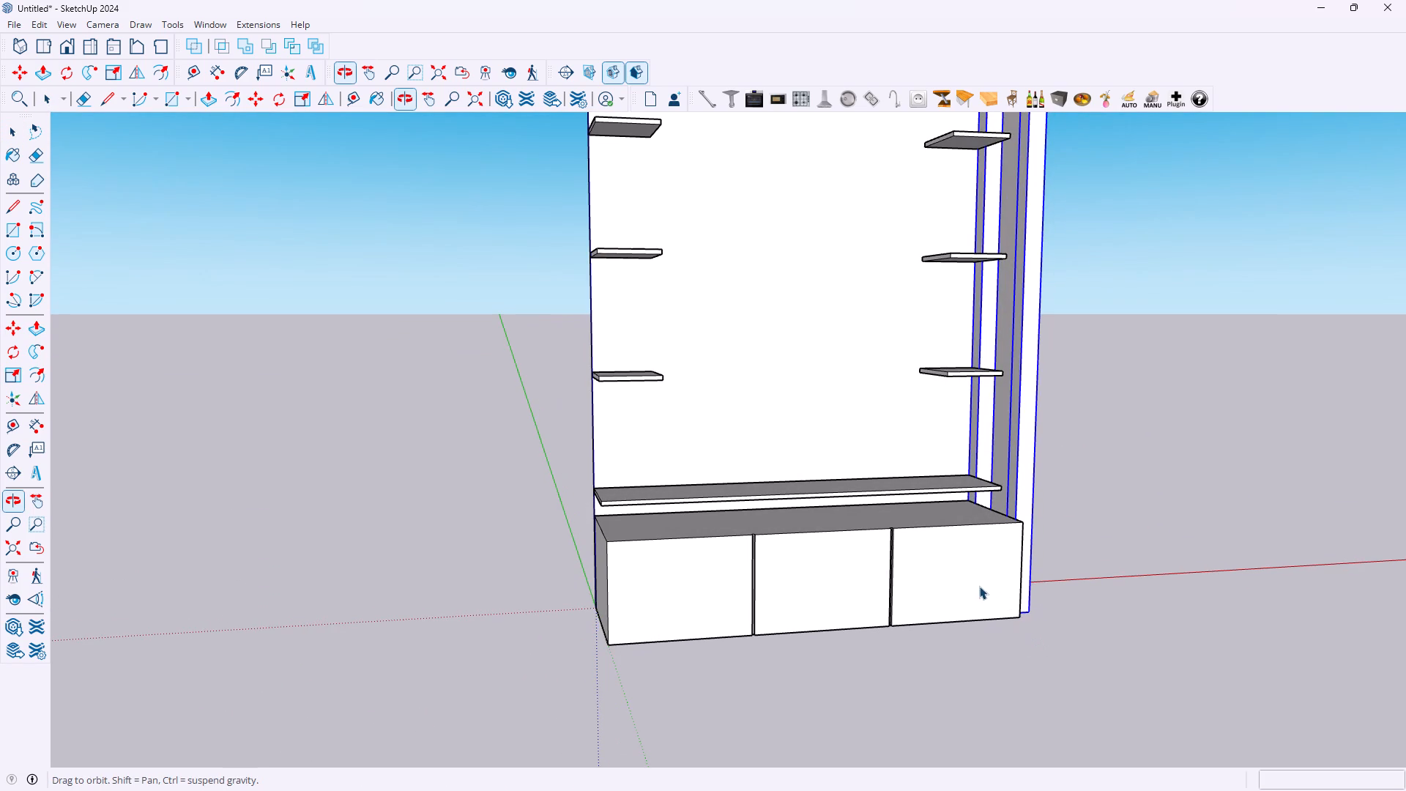
{"action": "left_click", "coordinate": [975, 583]}
{"action": "double_click", "coordinate": [975, 583]}
{"action": "left_click", "coordinate": [975, 582]}
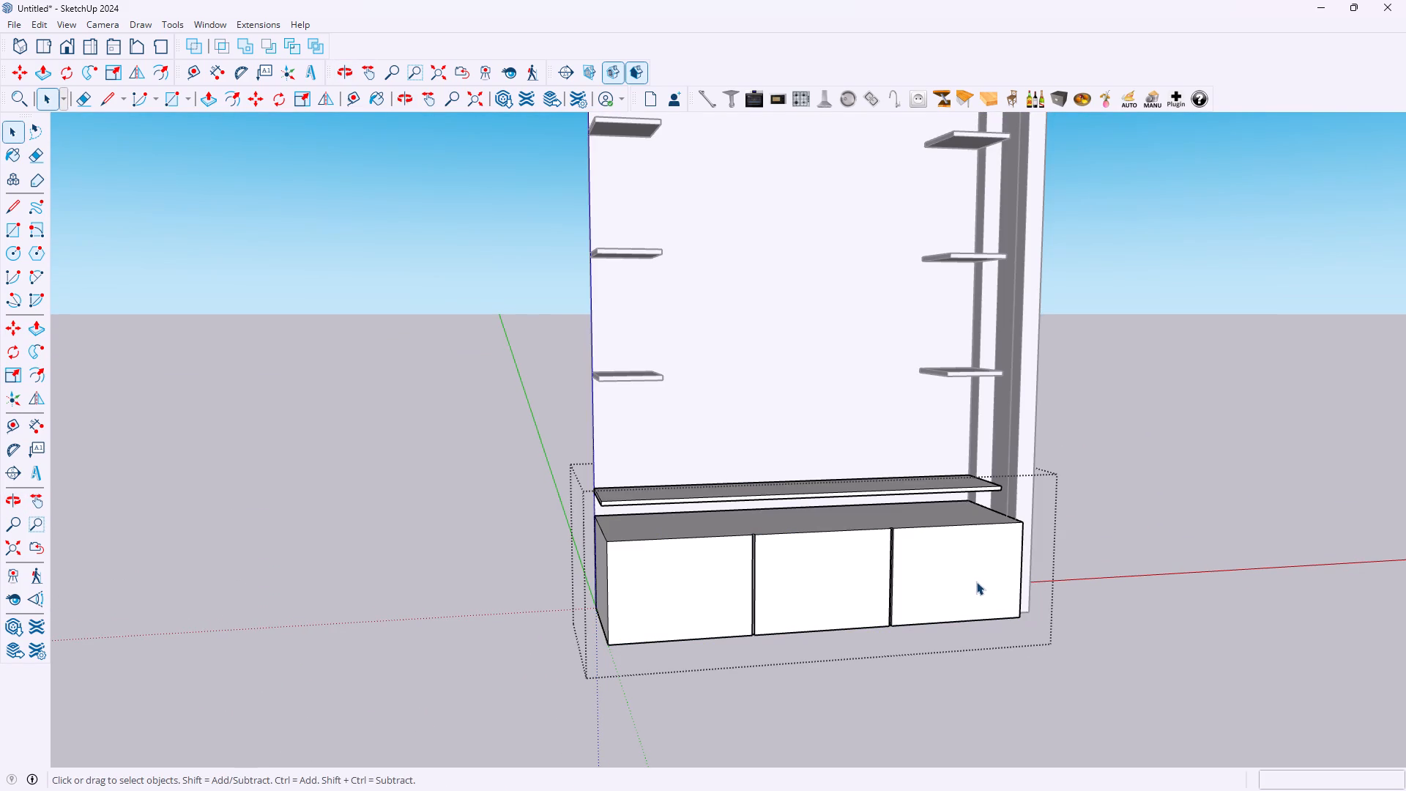
{"action": "left_click", "coordinate": [976, 582]}
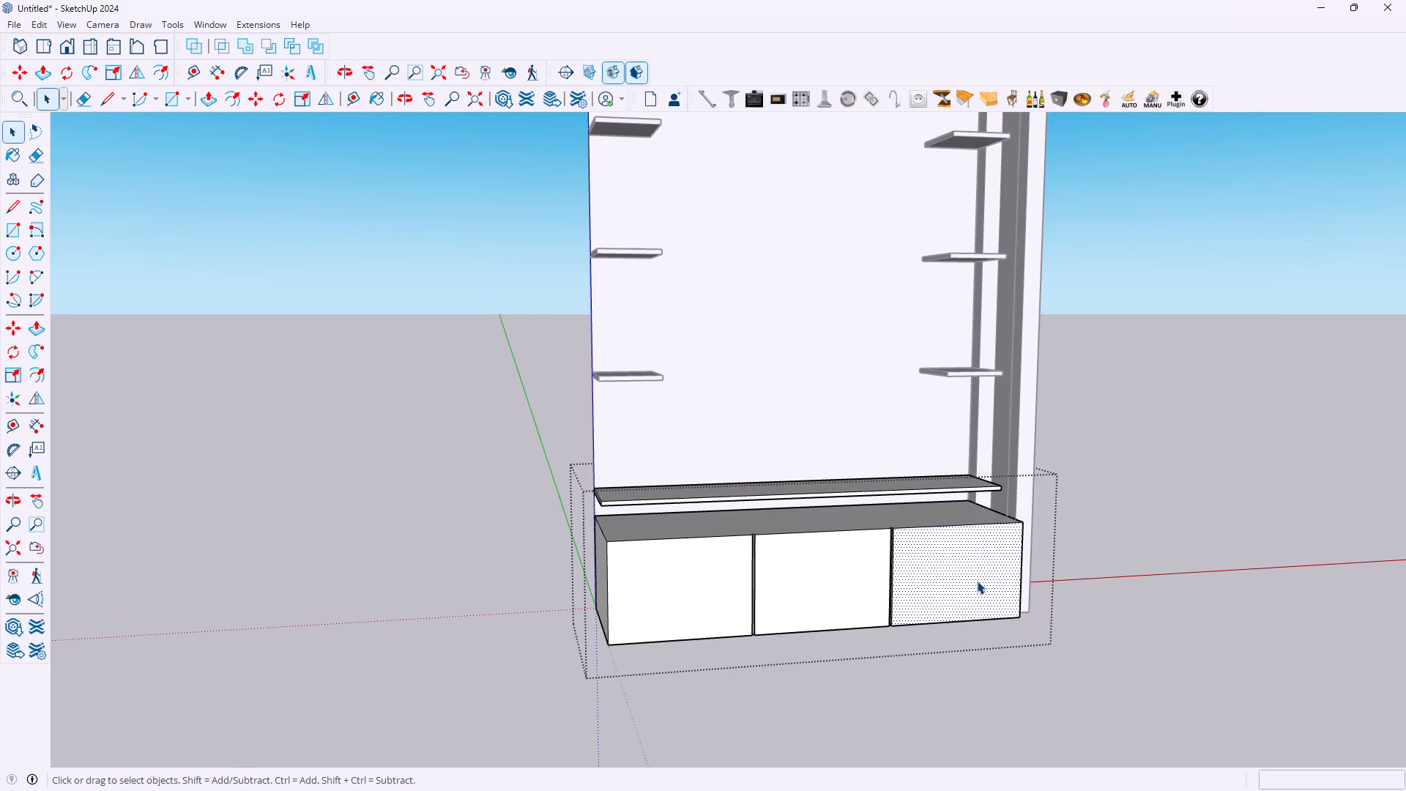
{"action": "key", "text": "p"}
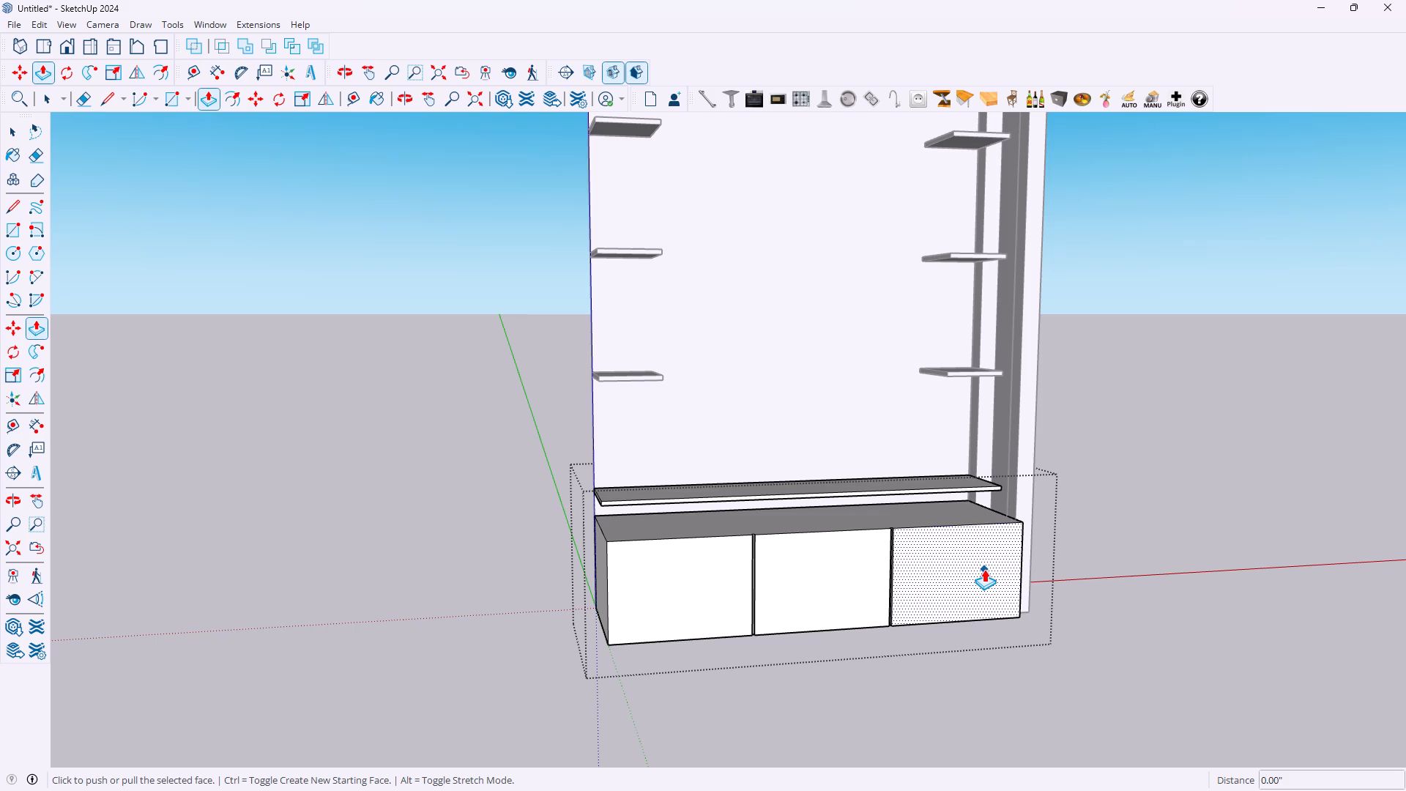
{"action": "left_click", "coordinate": [989, 568]}
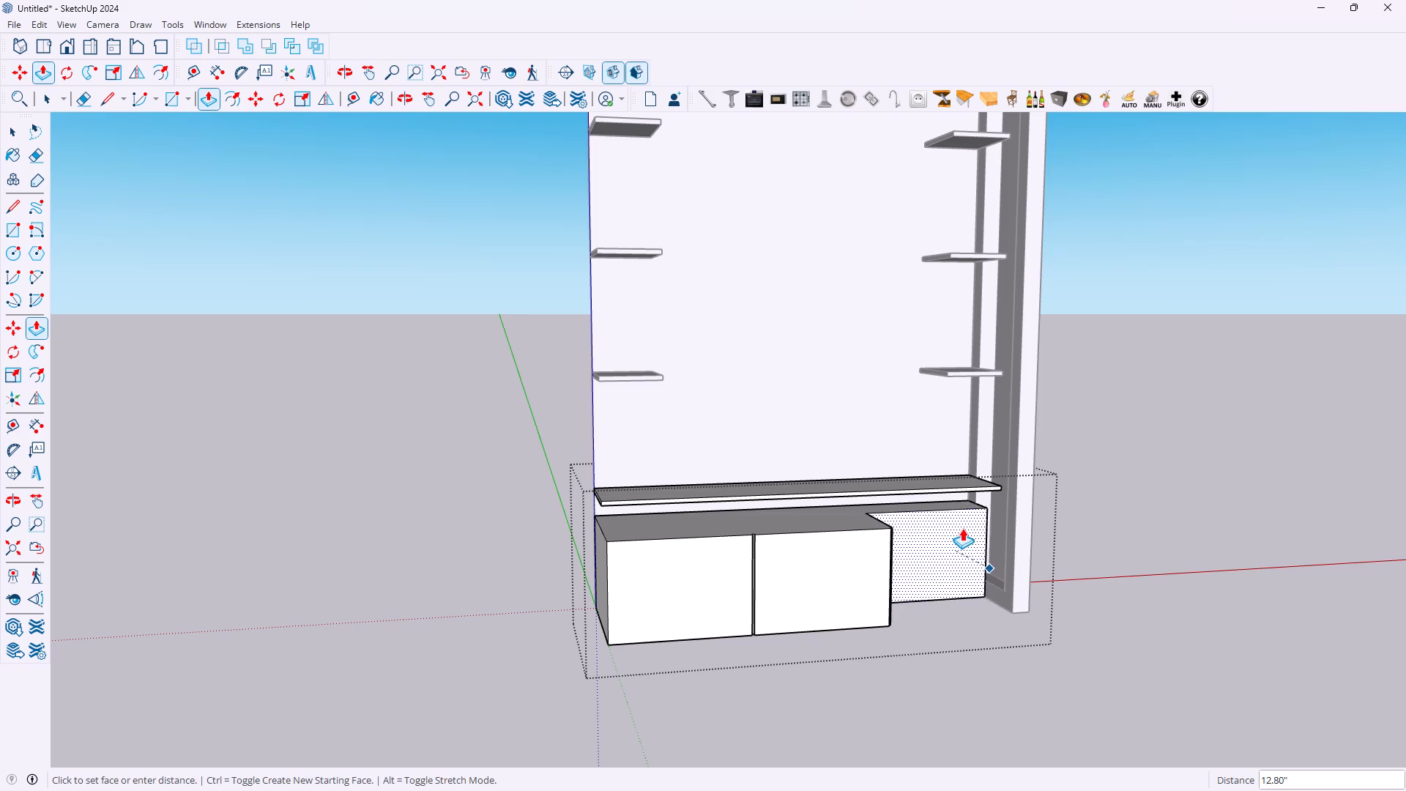
{"action": "scroll", "coordinate": [999, 507], "scroll_direction": "up", "scroll_amount": 4}
{"action": "middle_click_drag", "start_coordinate": [1003, 504], "coordinate": [1049, 519]}
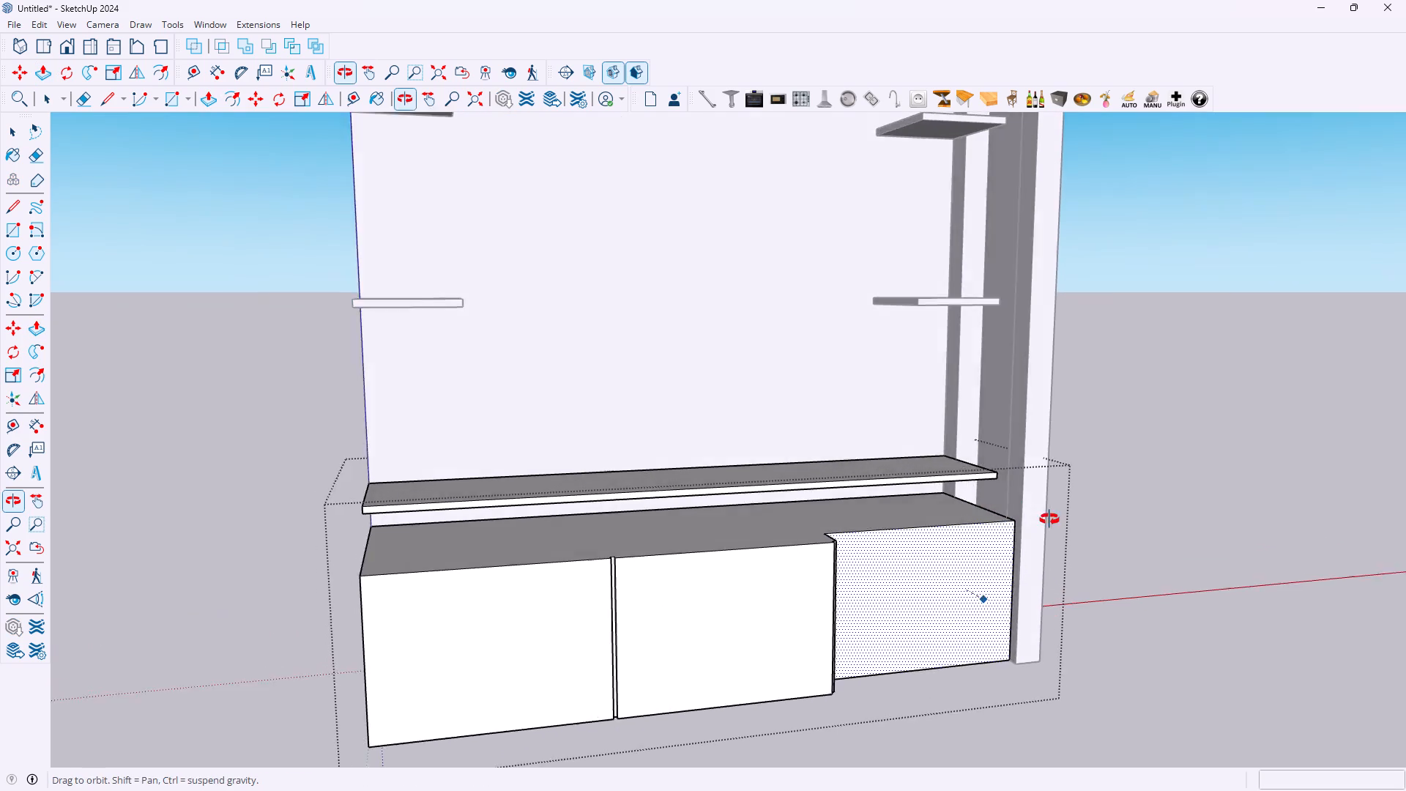
{"action": "middle_click_drag", "start_coordinate": [1049, 519], "coordinate": [1126, 530]}
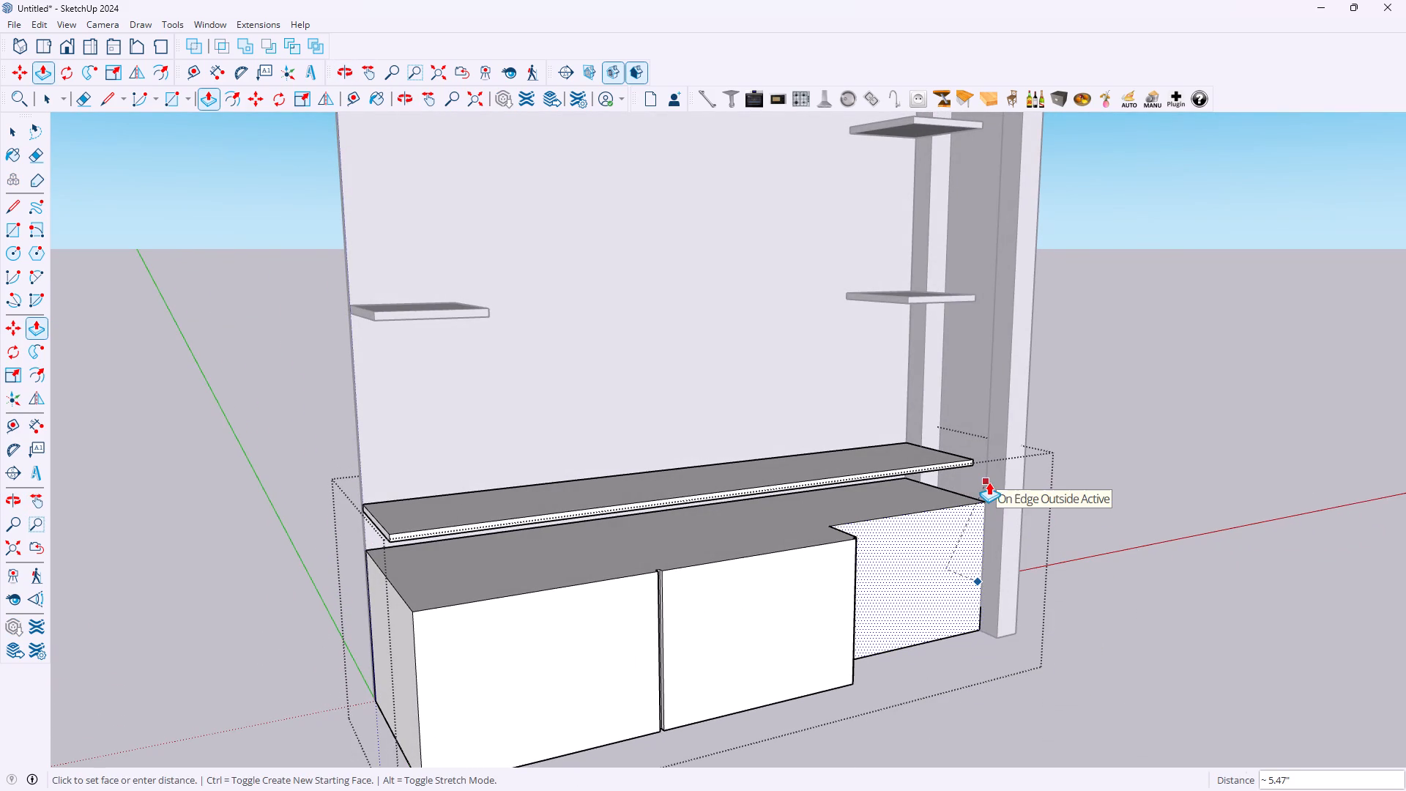
{"action": "scroll", "coordinate": [989, 483], "scroll_direction": "up", "scroll_amount": 3}
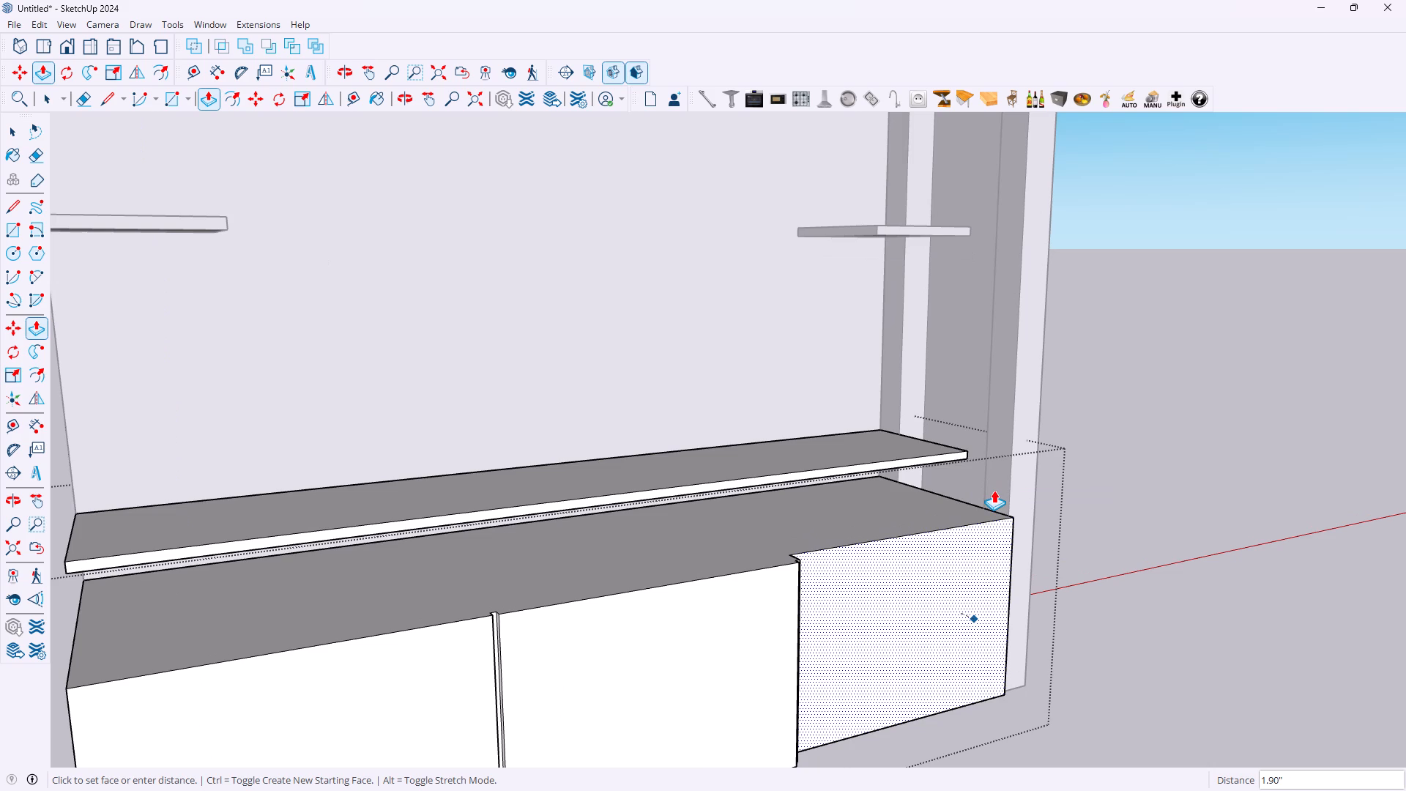
{"action": "scroll", "coordinate": [994, 494], "scroll_direction": "up", "scroll_amount": 10}
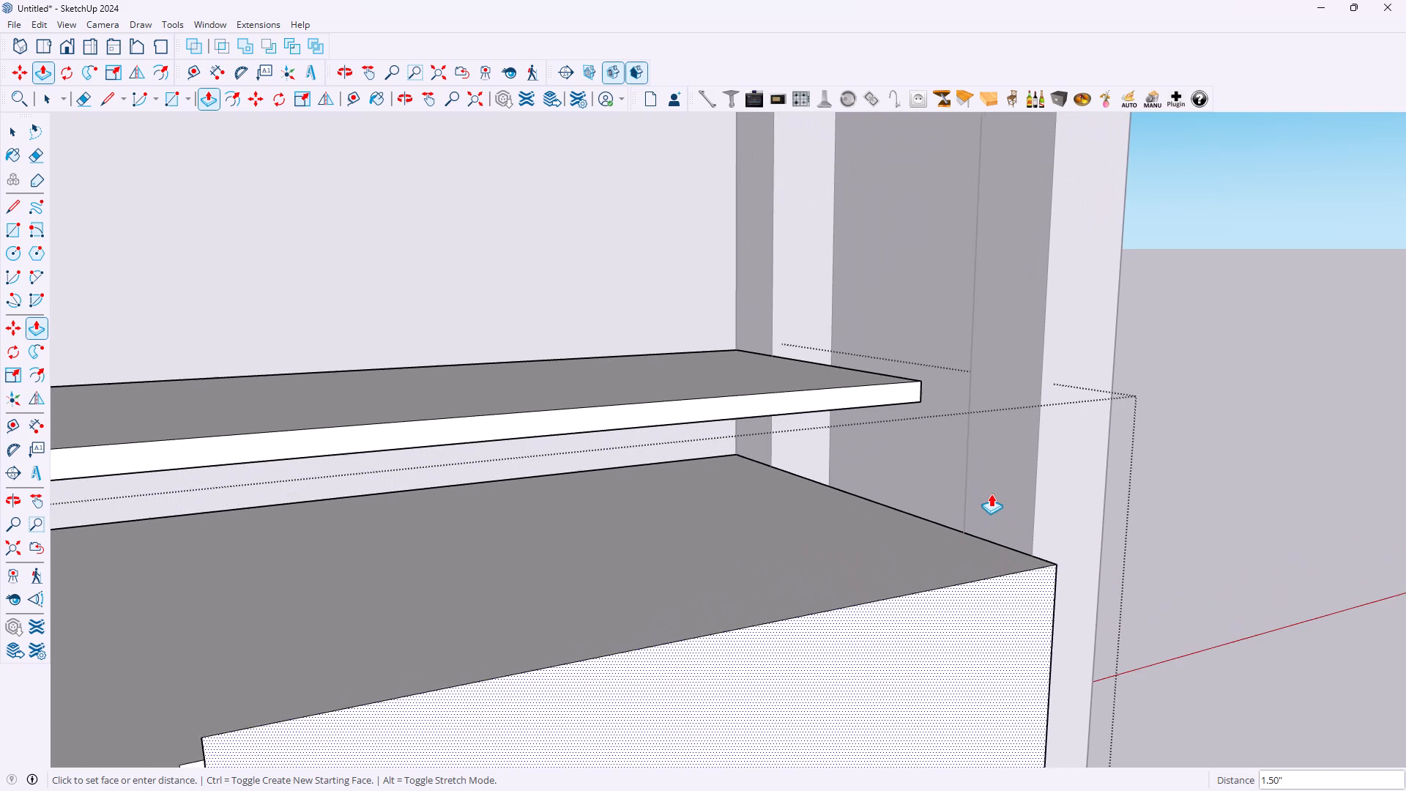
{"action": "middle_click_drag", "start_coordinate": [982, 496], "coordinate": [1098, 496]}
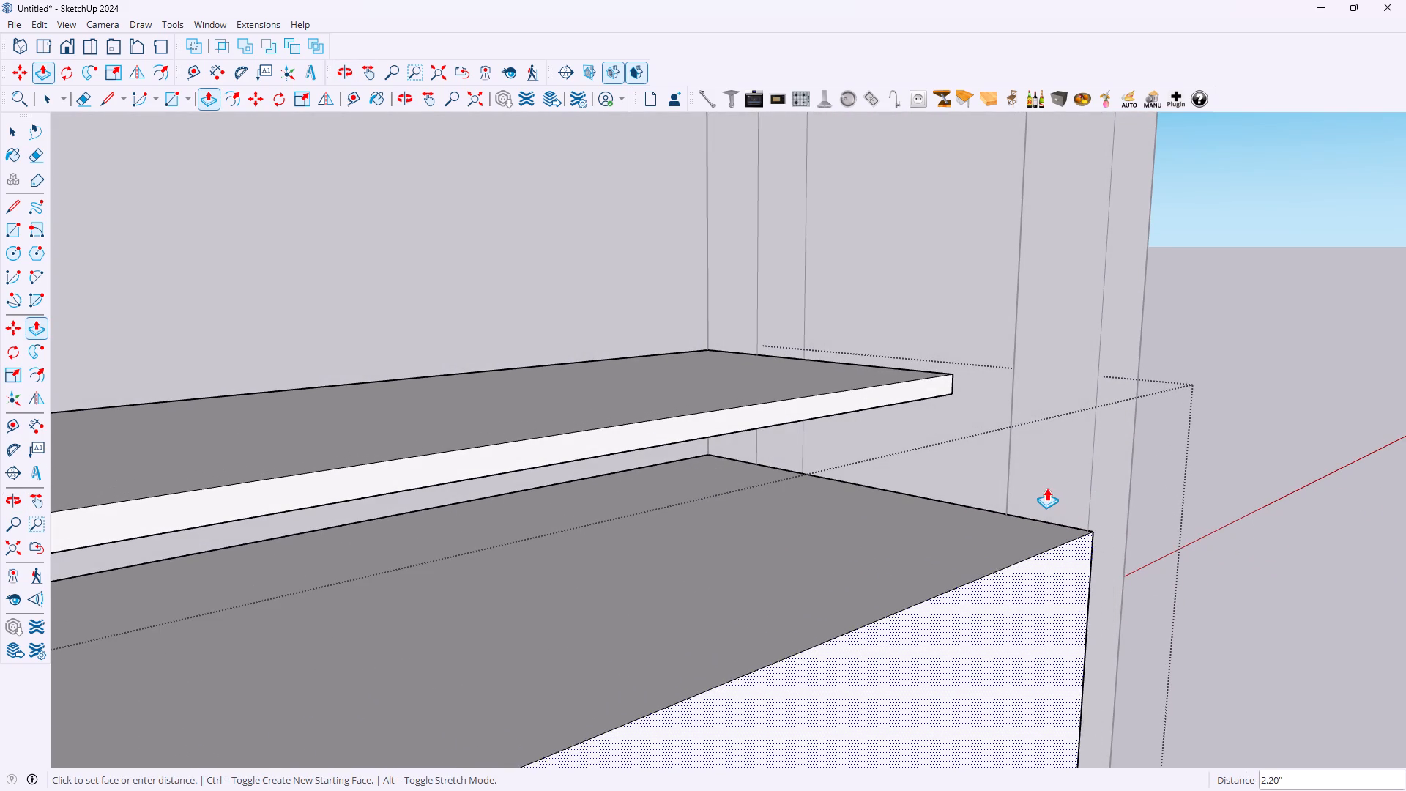
{"action": "left_click", "coordinate": [991, 480]}
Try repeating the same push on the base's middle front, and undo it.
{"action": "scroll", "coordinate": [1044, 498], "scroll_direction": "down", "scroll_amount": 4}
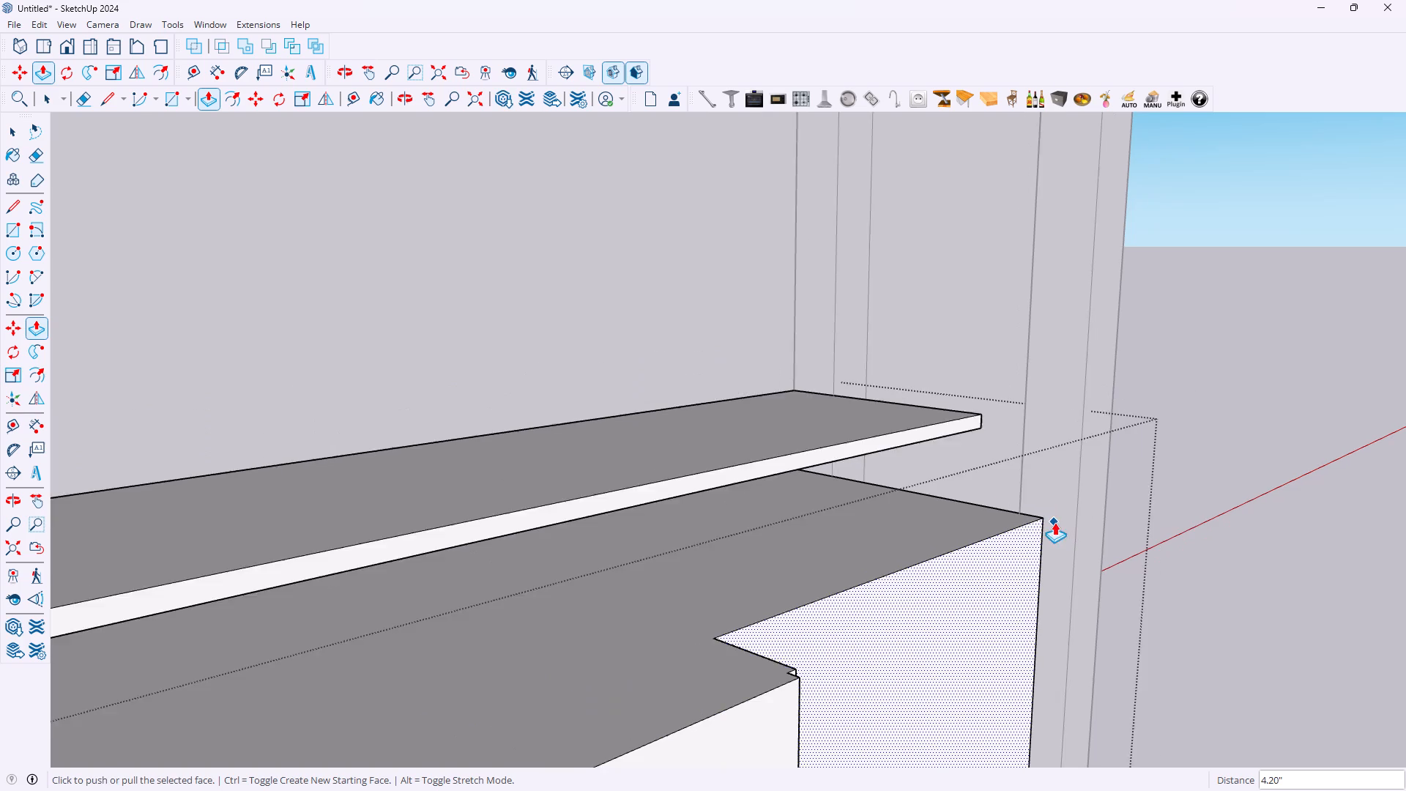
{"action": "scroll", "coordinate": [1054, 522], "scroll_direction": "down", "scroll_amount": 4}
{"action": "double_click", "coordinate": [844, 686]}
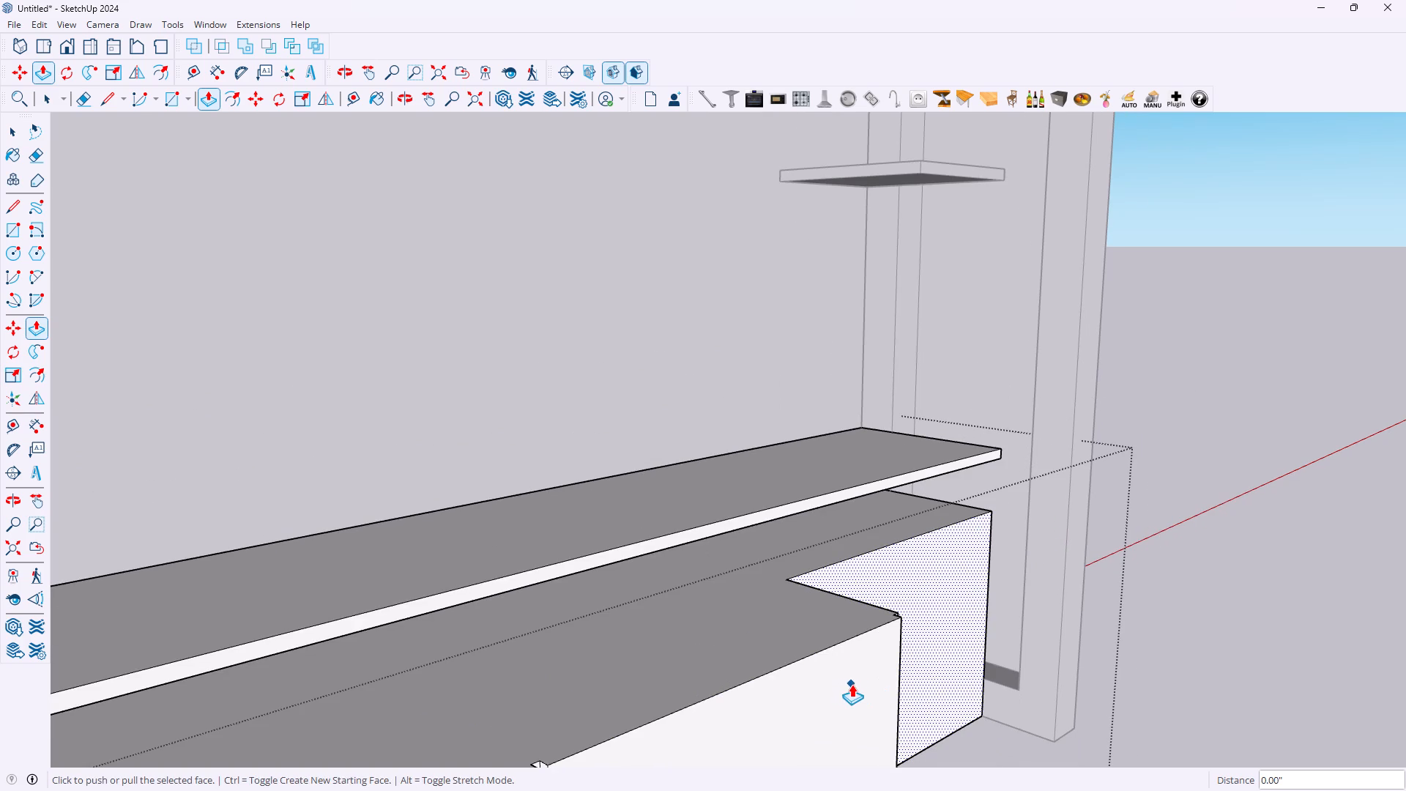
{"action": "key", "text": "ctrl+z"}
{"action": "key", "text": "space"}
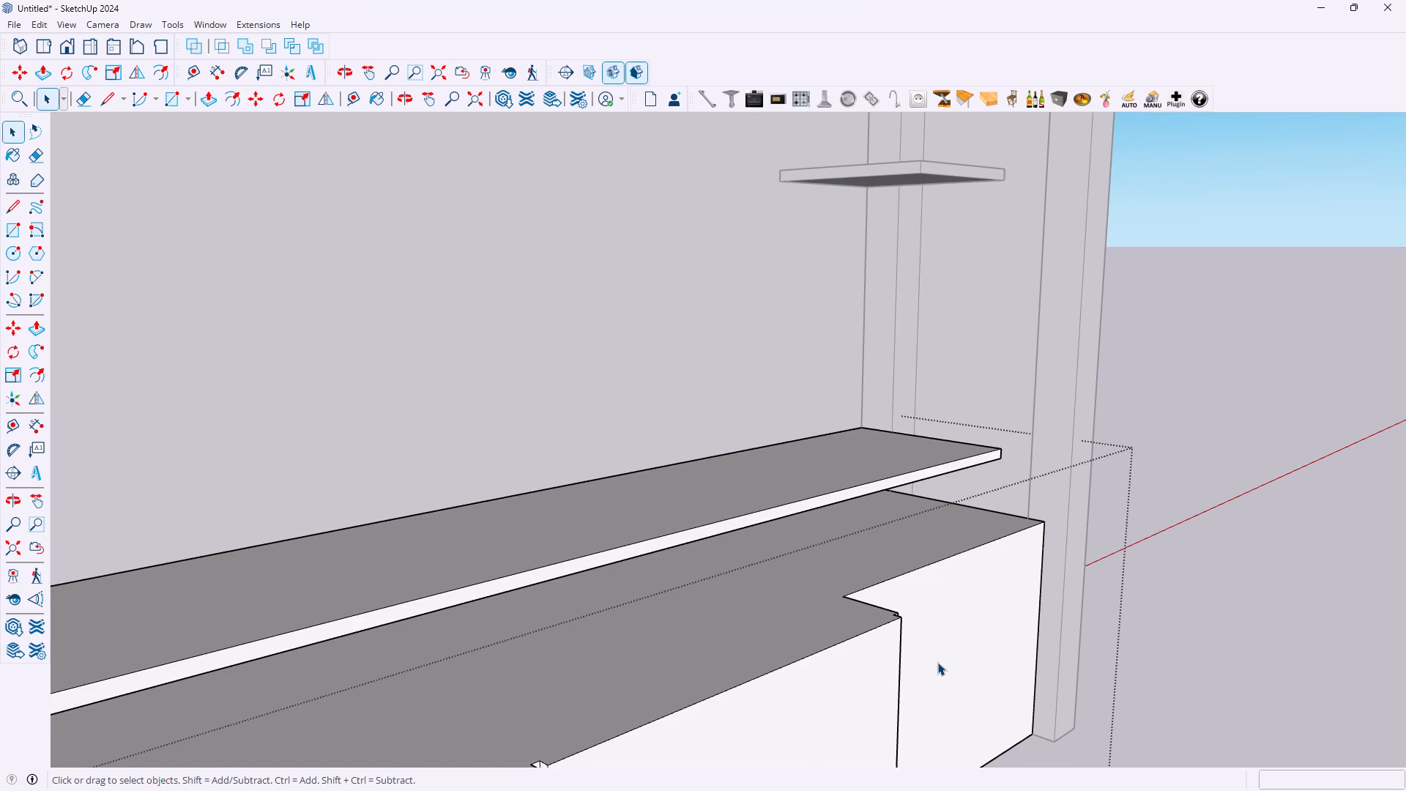
Push the narrow strip between the middle front and the front nearest the framed panel back by the same 4.2 inches.
{"action": "middle_click_drag", "start_coordinate": [972, 656], "coordinate": [731, 581]}
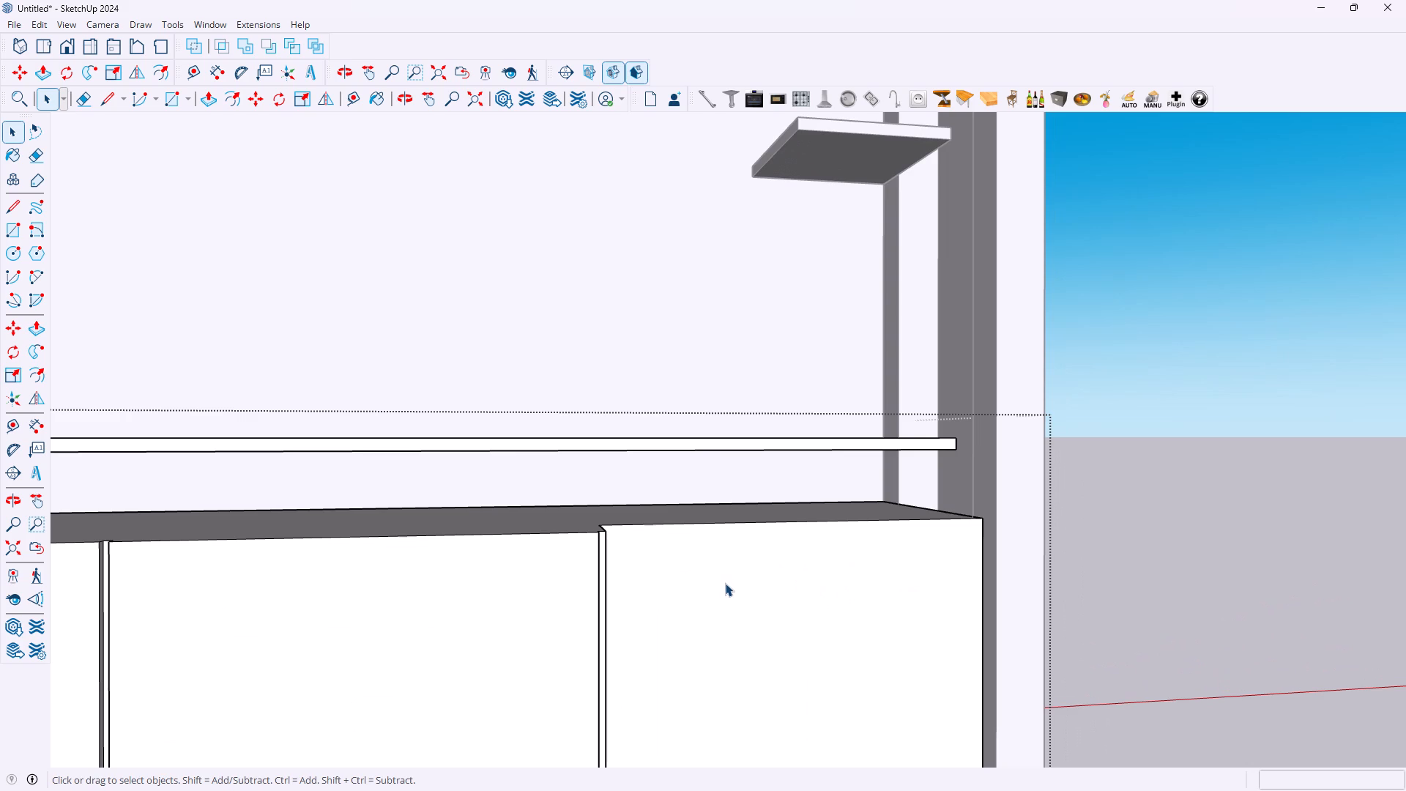
{"action": "left_click", "coordinate": [602, 592]}
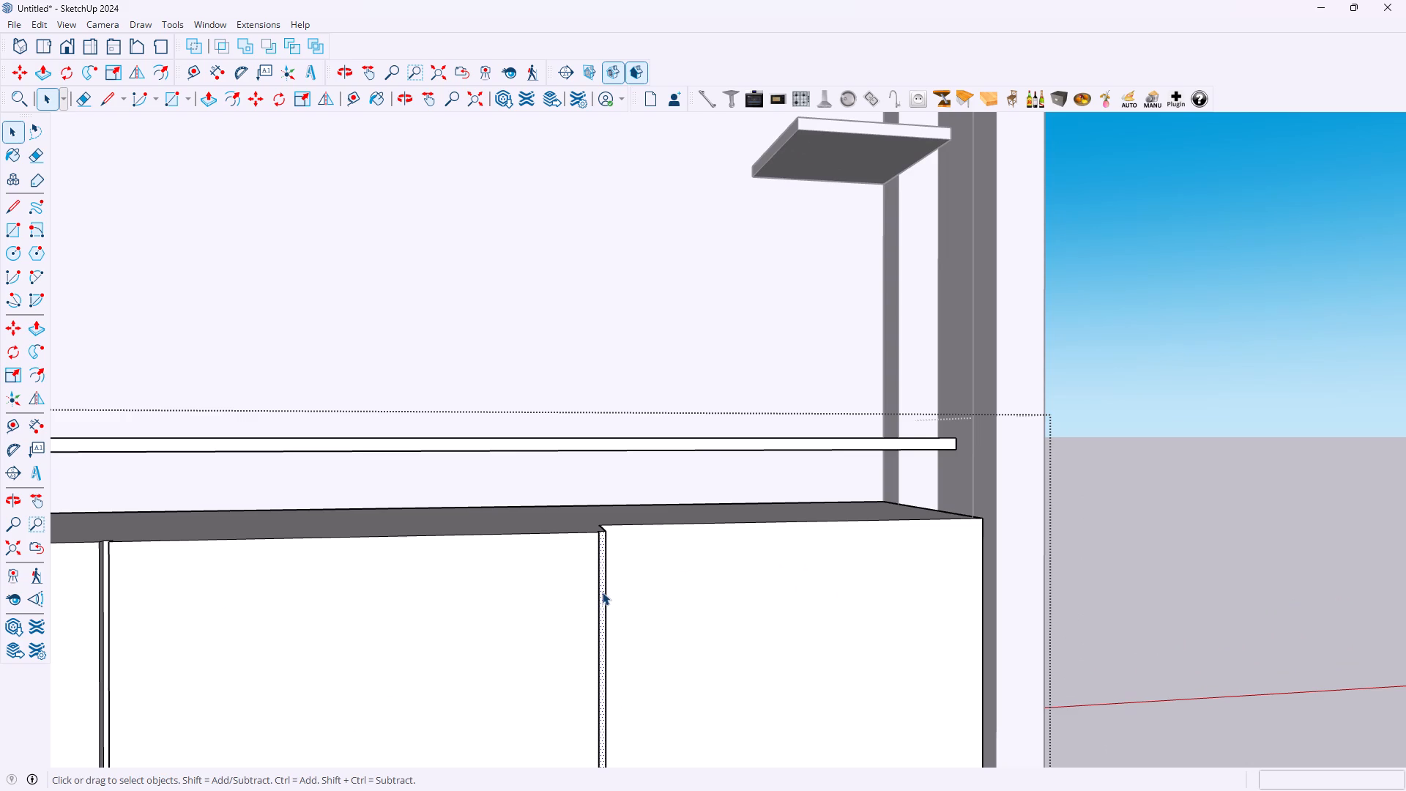
{"action": "double_click", "coordinate": [602, 592]}
{"action": "double_click", "coordinate": [602, 592]}
{"action": "left_click", "coordinate": [602, 592]}
{"action": "key", "text": "p"}
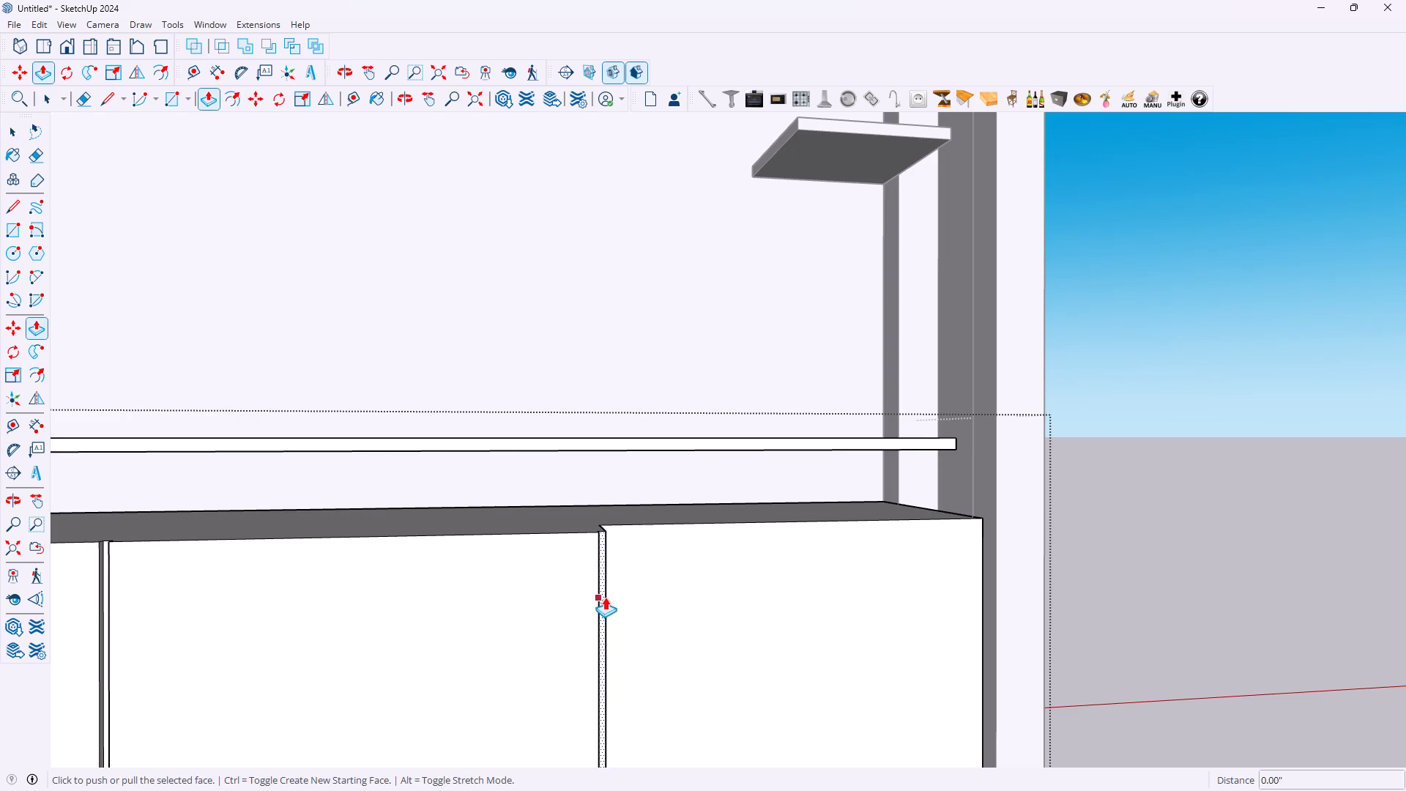
{"action": "double_click", "coordinate": [602, 595]}
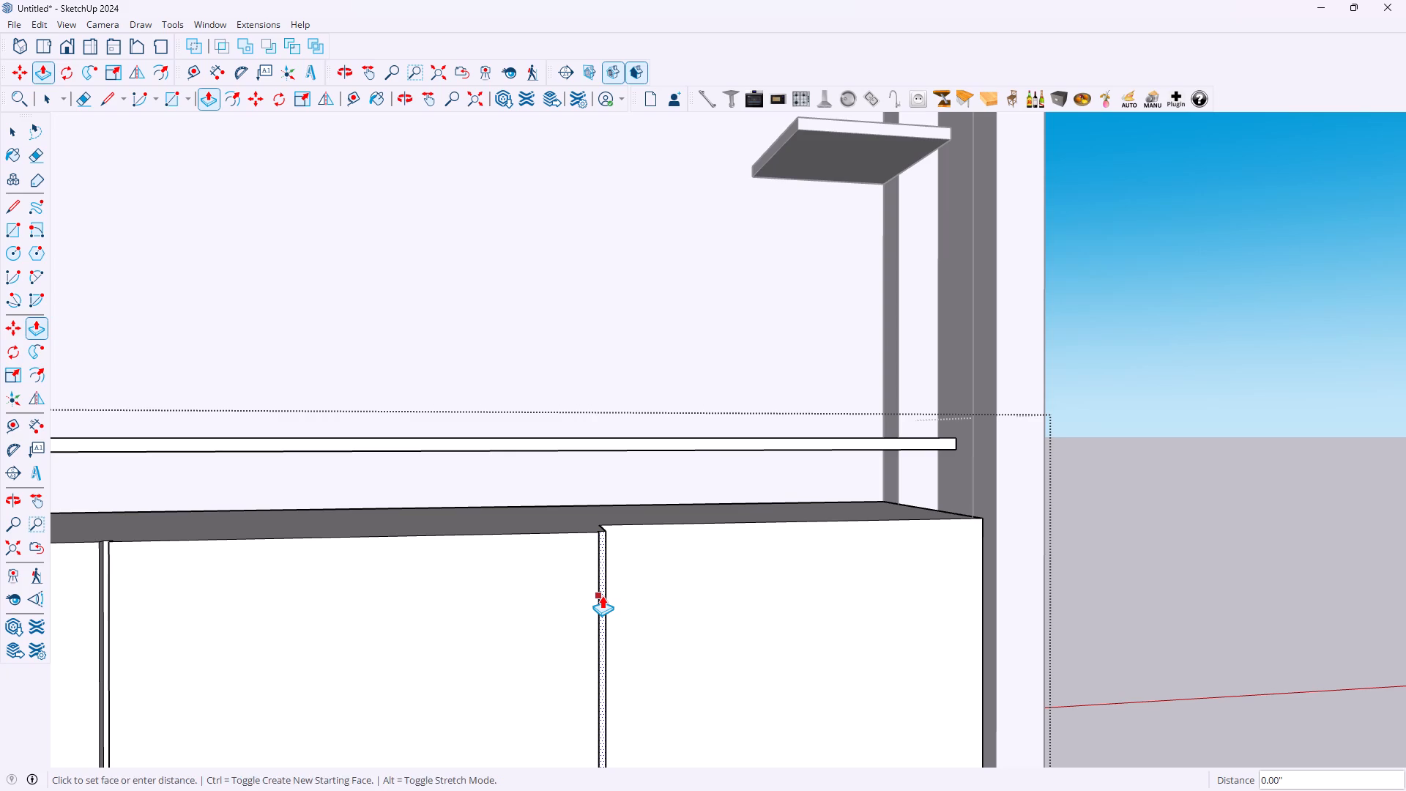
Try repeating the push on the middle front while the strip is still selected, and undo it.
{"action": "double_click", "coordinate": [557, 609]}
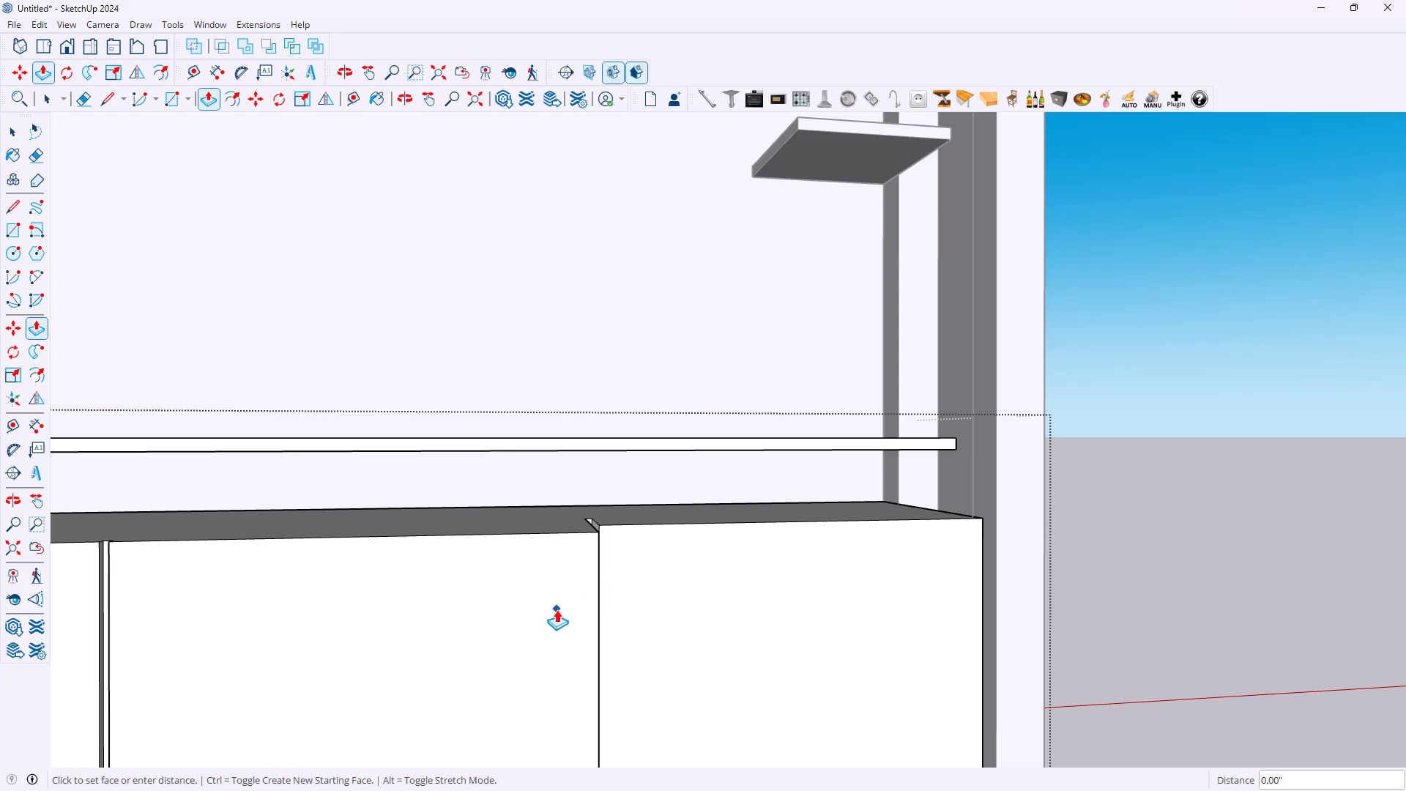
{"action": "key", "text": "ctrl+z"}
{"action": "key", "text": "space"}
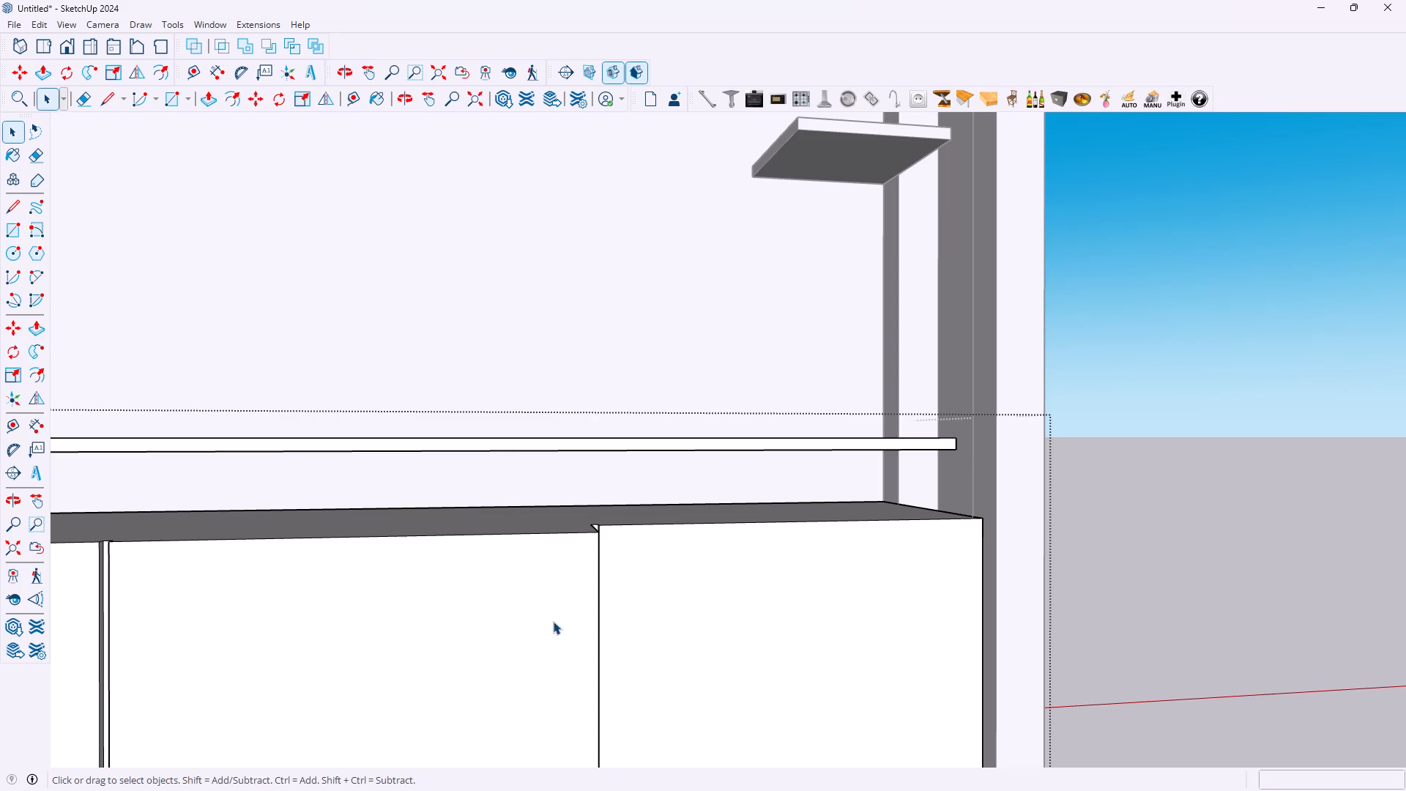
Push the base's middle front back by the same 4.2 inches.
{"action": "double_click", "coordinate": [553, 621]}
{"action": "key", "text": "p"}
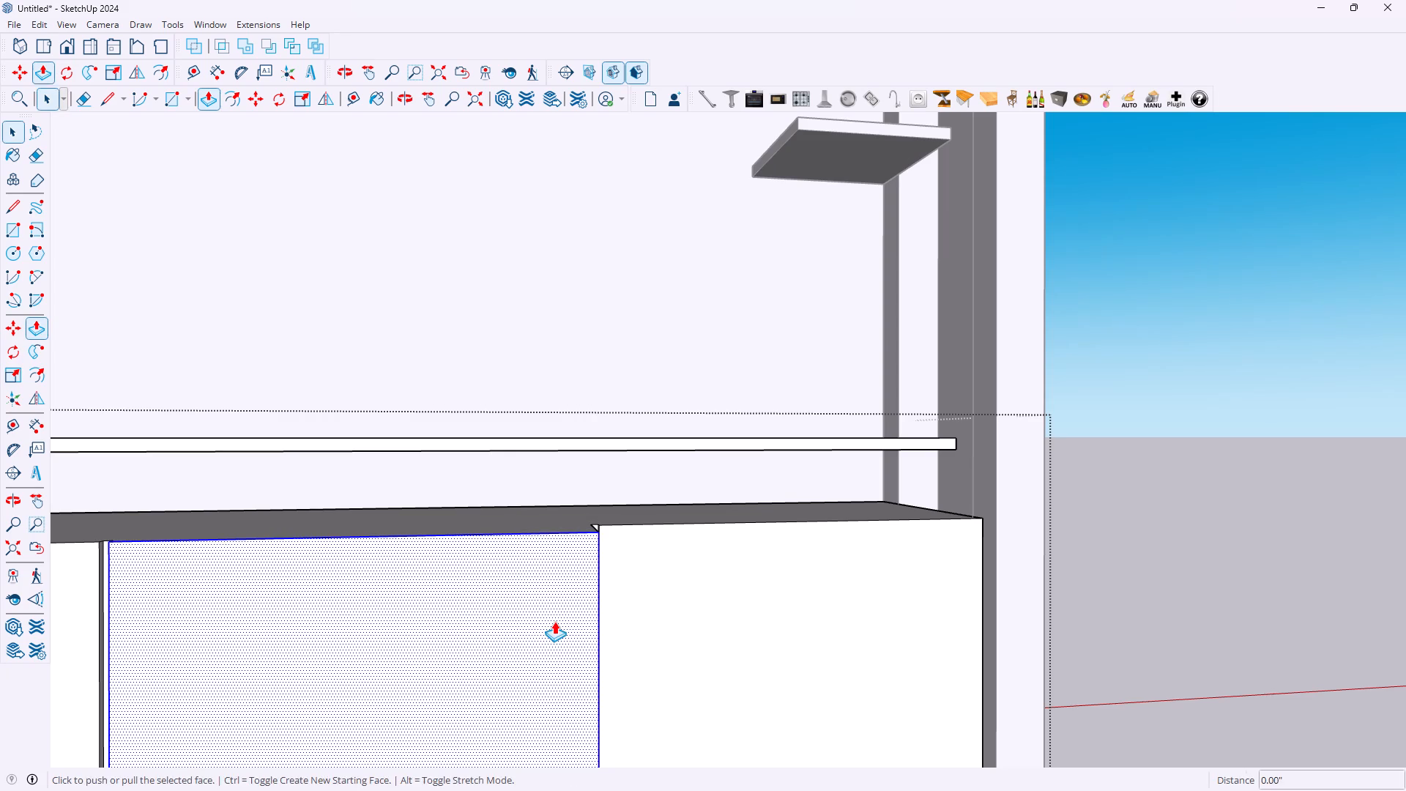
{"action": "double_click", "coordinate": [554, 621]}
Push the narrow strip between the middle front and the front farthest from the framed panel back by the same 4.2 inches.
{"action": "scroll", "coordinate": [551, 621], "scroll_direction": "down", "scroll_amount": 4}
{"action": "scroll", "coordinate": [174, 656], "scroll_direction": "up", "scroll_amount": 2}
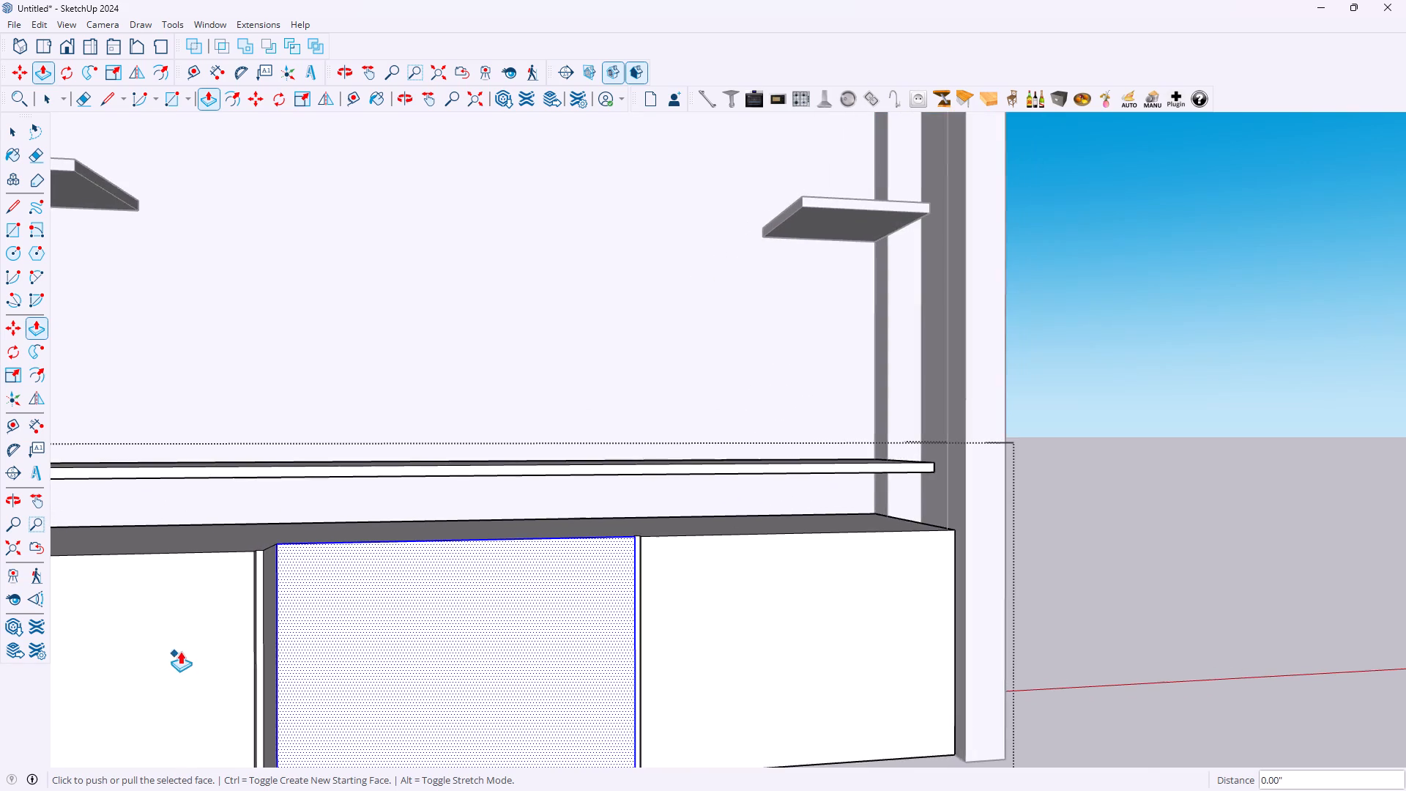
{"action": "scroll", "coordinate": [193, 648], "scroll_direction": "up", "scroll_amount": 2}
{"action": "key", "text": "space"}
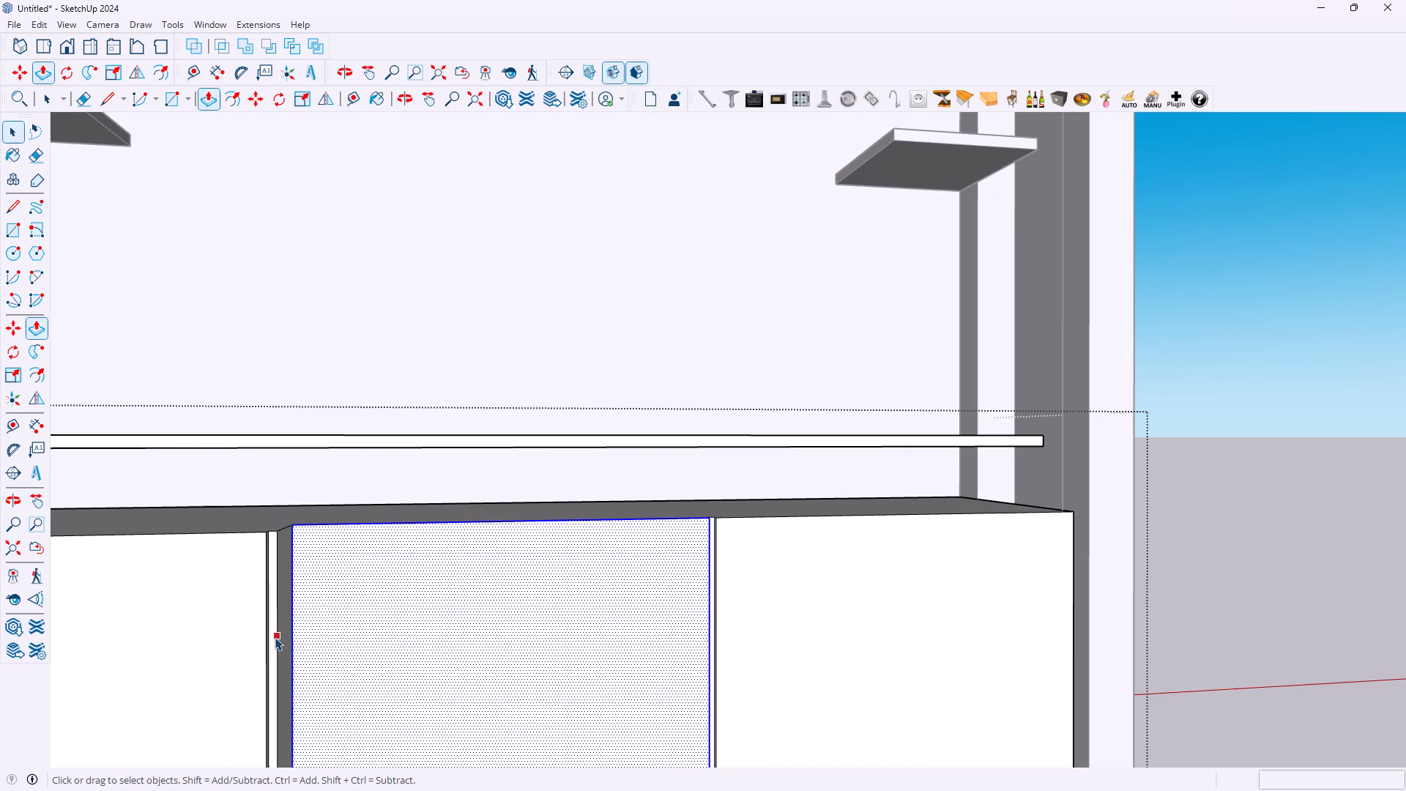
{"action": "left_click", "coordinate": [269, 639]}
{"action": "left_click", "coordinate": [272, 639]}
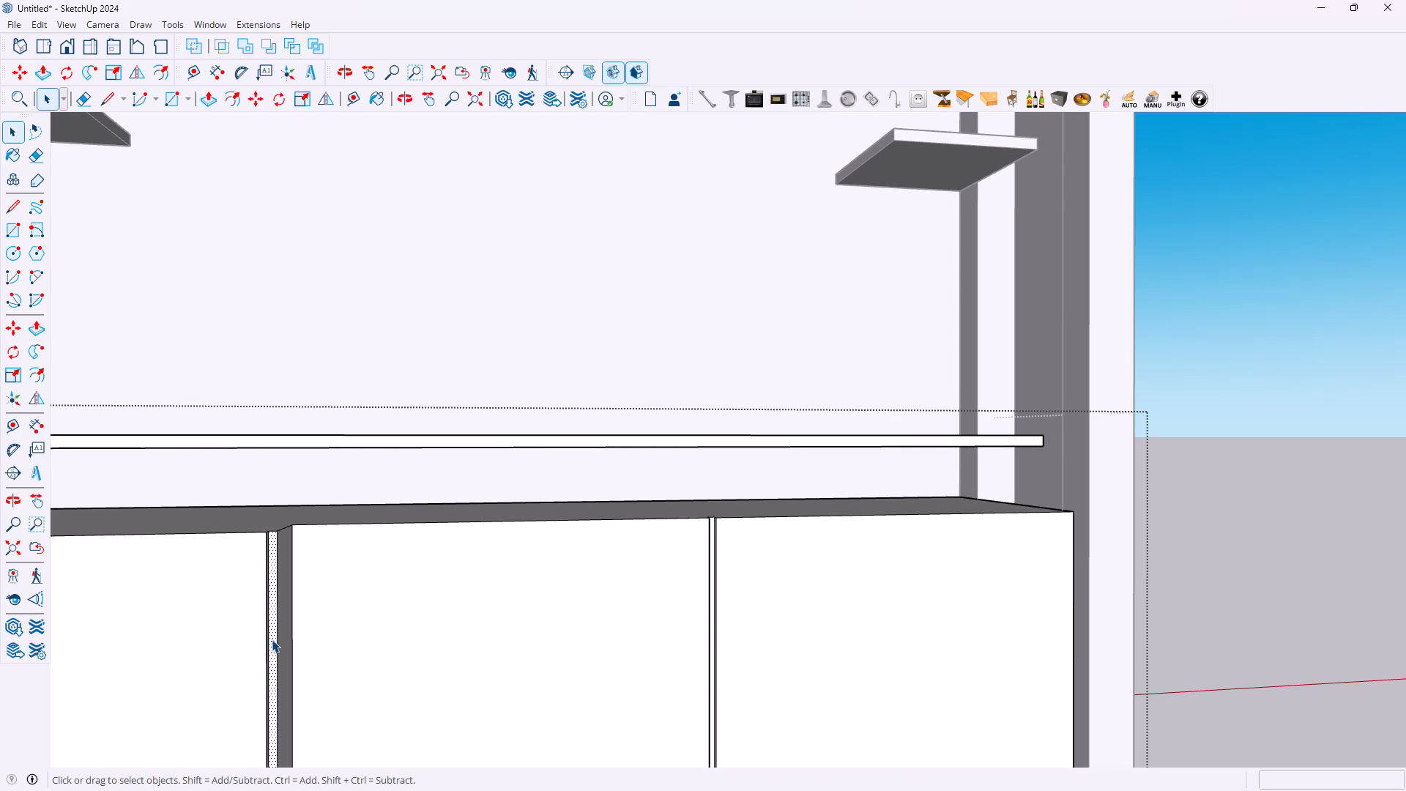
{"action": "key", "text": "p"}
{"action": "double_click", "coordinate": [272, 639]}
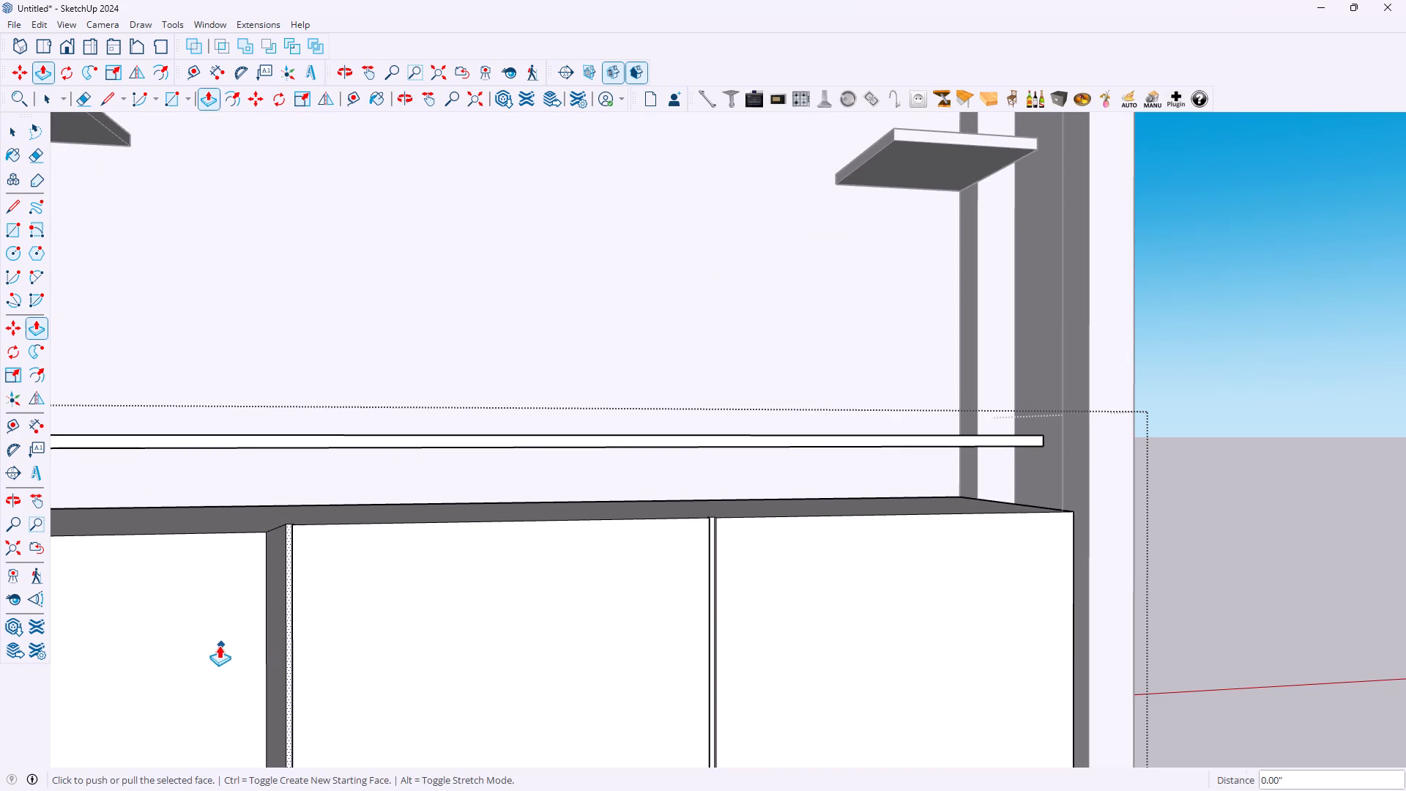
Push the base's front farthest from the framed panel back by the same 4.2 inches and close the base's group.
{"action": "key", "text": "space"}
{"action": "left_click", "coordinate": [203, 645]}
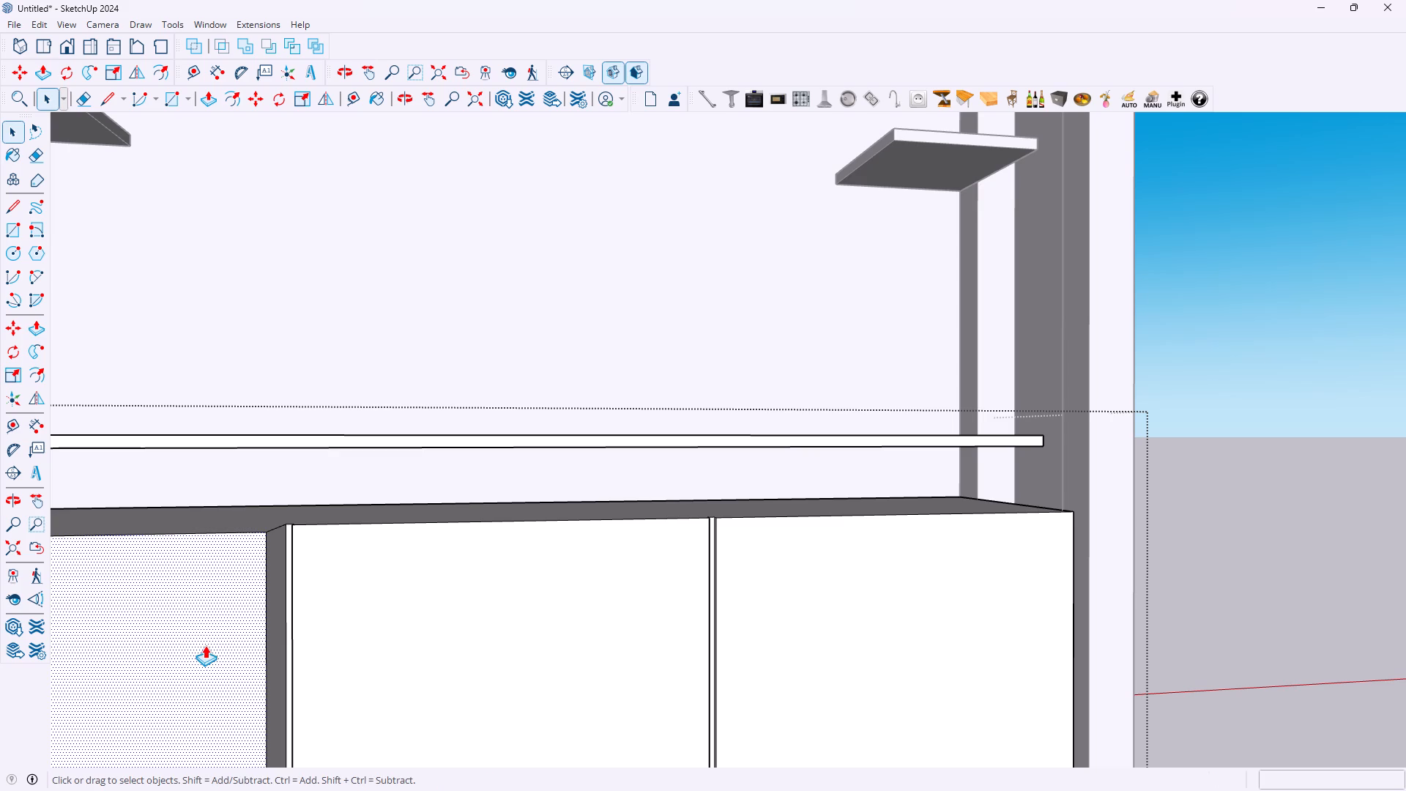
{"action": "key", "text": "p"}
{"action": "double_click", "coordinate": [205, 645]}
{"action": "scroll", "coordinate": [224, 642], "scroll_direction": "down", "scroll_amount": 12}
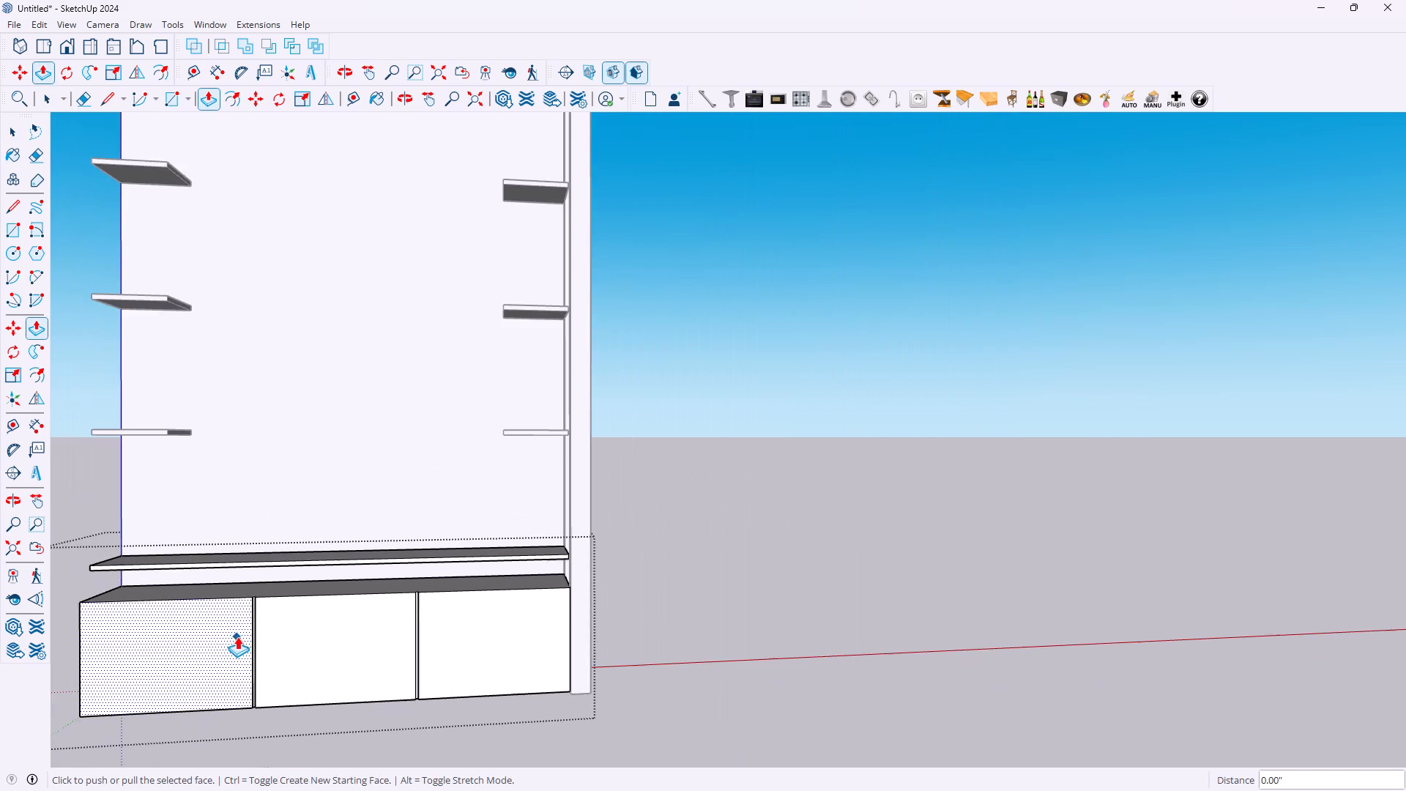
{"action": "scroll", "coordinate": [156, 663], "scroll_direction": "up", "scroll_amount": 2}
{"action": "scroll", "coordinate": [323, 650], "scroll_direction": "up", "scroll_amount": 3}
{"action": "middle_click_drag", "start_coordinate": [542, 627], "coordinate": [728, 653]}
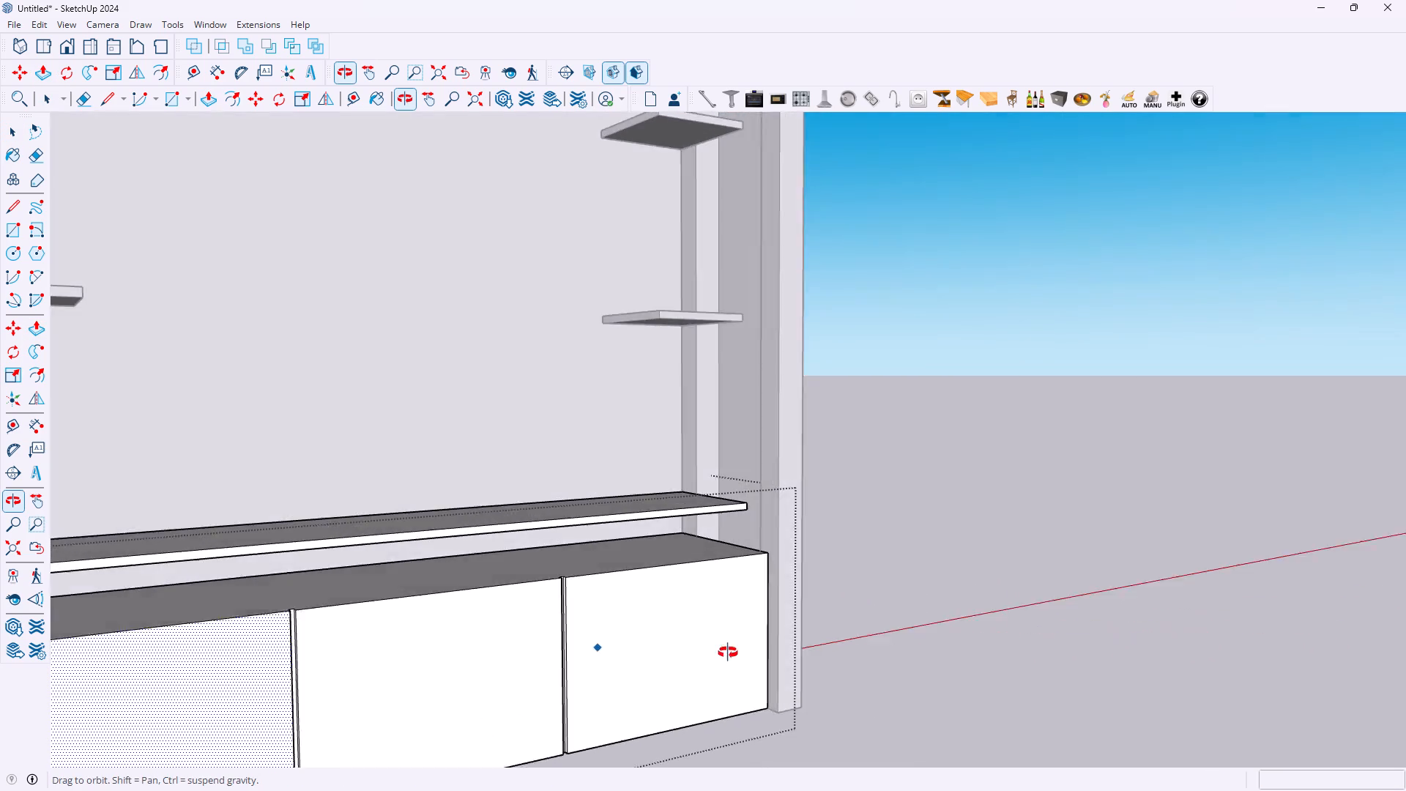
{"action": "middle_click_drag", "start_coordinate": [728, 653], "coordinate": [876, 654]}
{"action": "key", "text": "space"}
{"action": "left_click", "coordinate": [934, 600]}
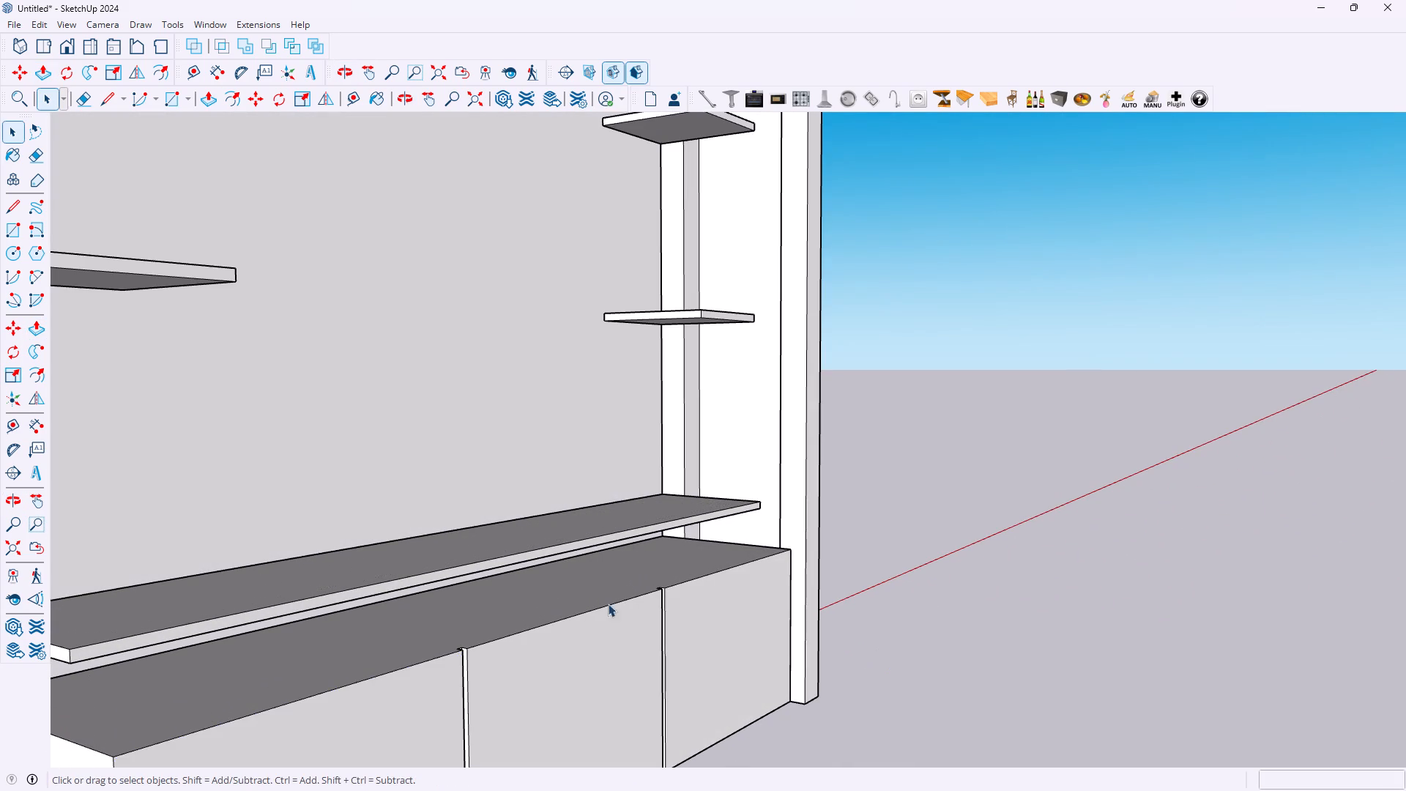
Examine how the shallower base lines up with the framed panel and shelves from the side and front.
{"action": "middle_click_drag", "start_coordinate": [593, 609], "coordinate": [779, 612]}
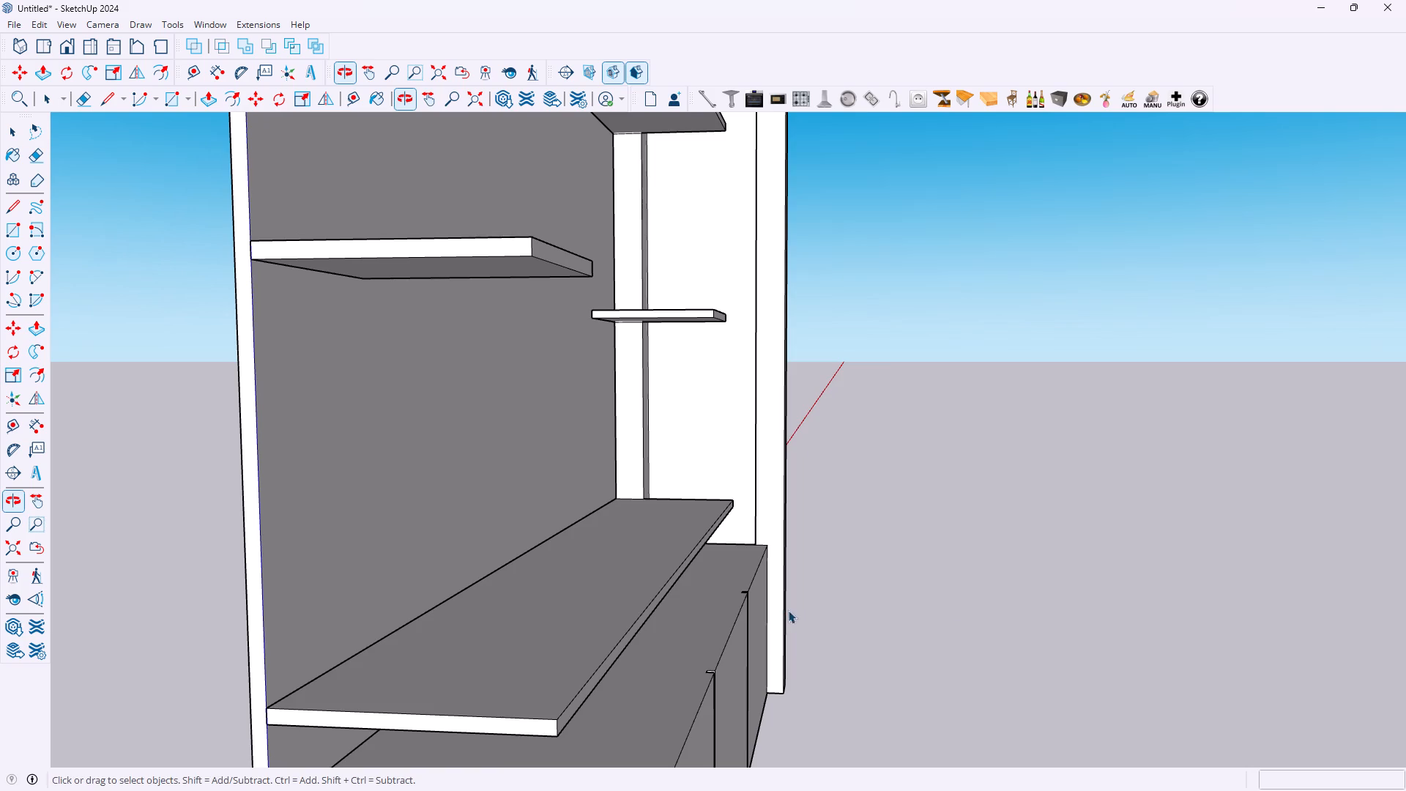
{"action": "scroll", "coordinate": [1027, 594], "scroll_direction": "down", "scroll_amount": 4}
{"action": "middle_click_drag", "start_coordinate": [1183, 629], "coordinate": [659, 636]}
{"action": "scroll", "coordinate": [959, 632], "scroll_direction": "down", "scroll_amount": 1}
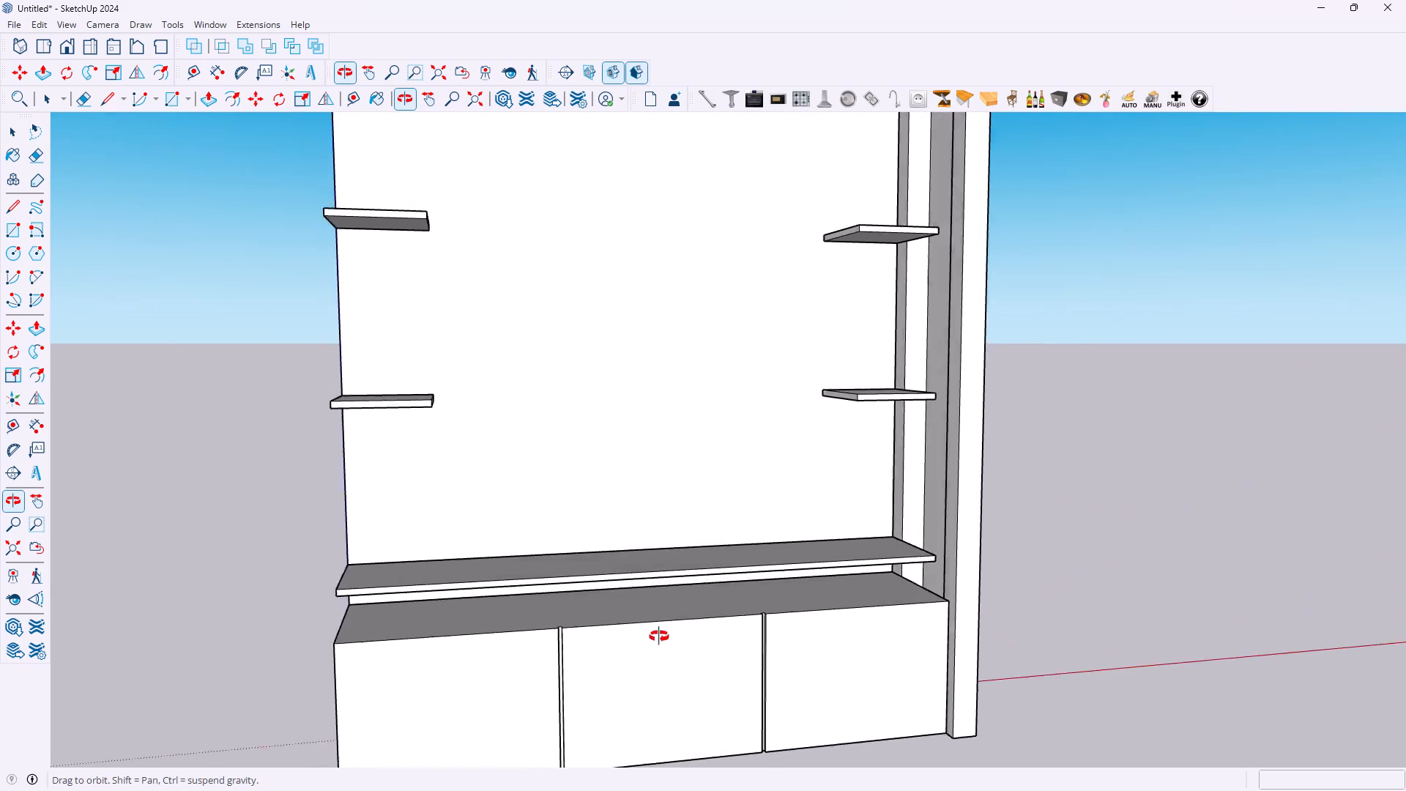
{"action": "middle_click_drag", "start_coordinate": [659, 636], "coordinate": [518, 636]}
{"action": "scroll", "coordinate": [570, 620], "scroll_direction": "down", "scroll_amount": 2}
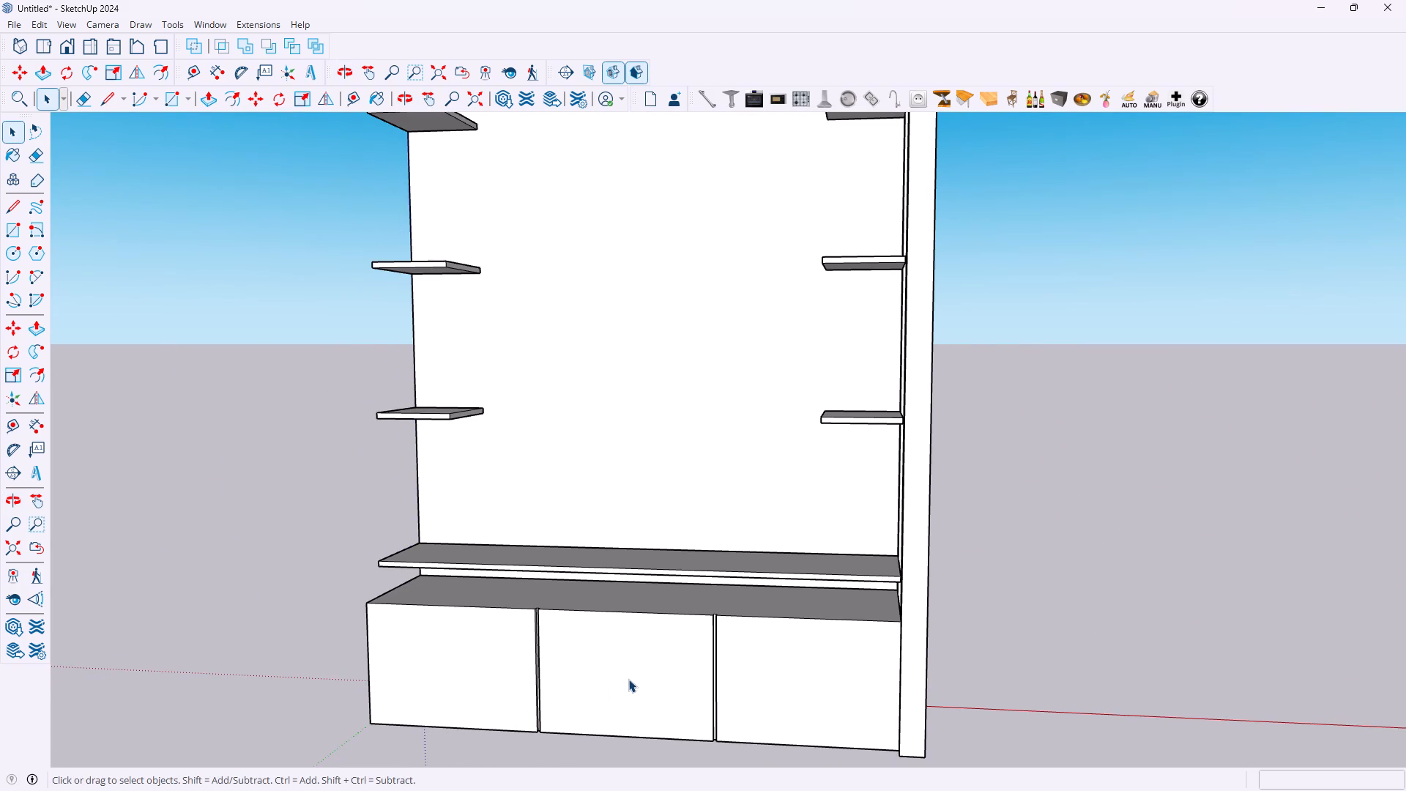
{"action": "scroll", "coordinate": [938, 490], "scroll_direction": "down", "scroll_amount": 3}
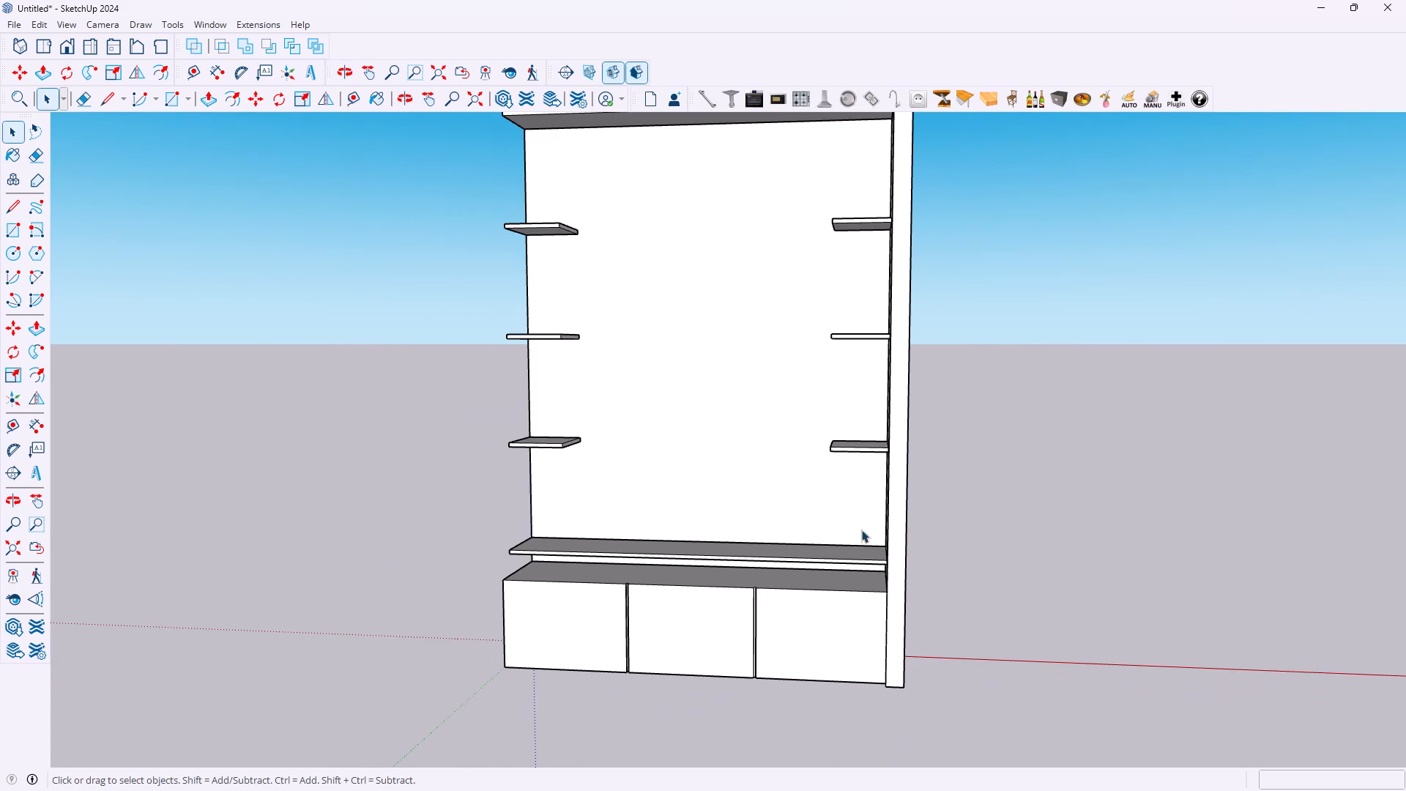
{"action": "middle_click_drag", "start_coordinate": [743, 624], "coordinate": [794, 574]}
{"action": "scroll", "coordinate": [784, 552], "scroll_direction": "down", "scroll_amount": 3}
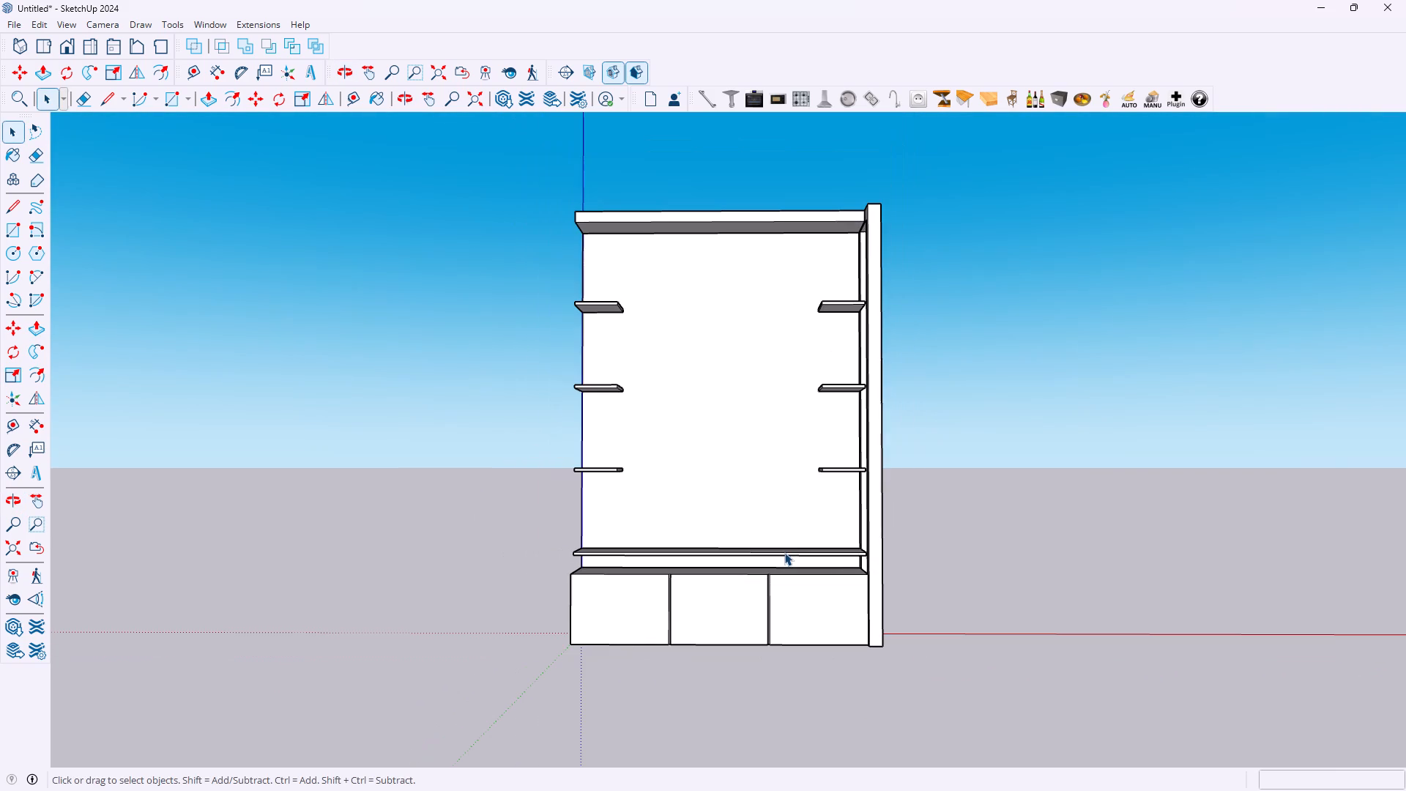
Examine the whole shelving unit from the front and both sides, checking how the shelves, base and framed side panel fit together.
{"action": "middle_click_drag", "start_coordinate": [934, 458], "coordinate": [916, 472]}
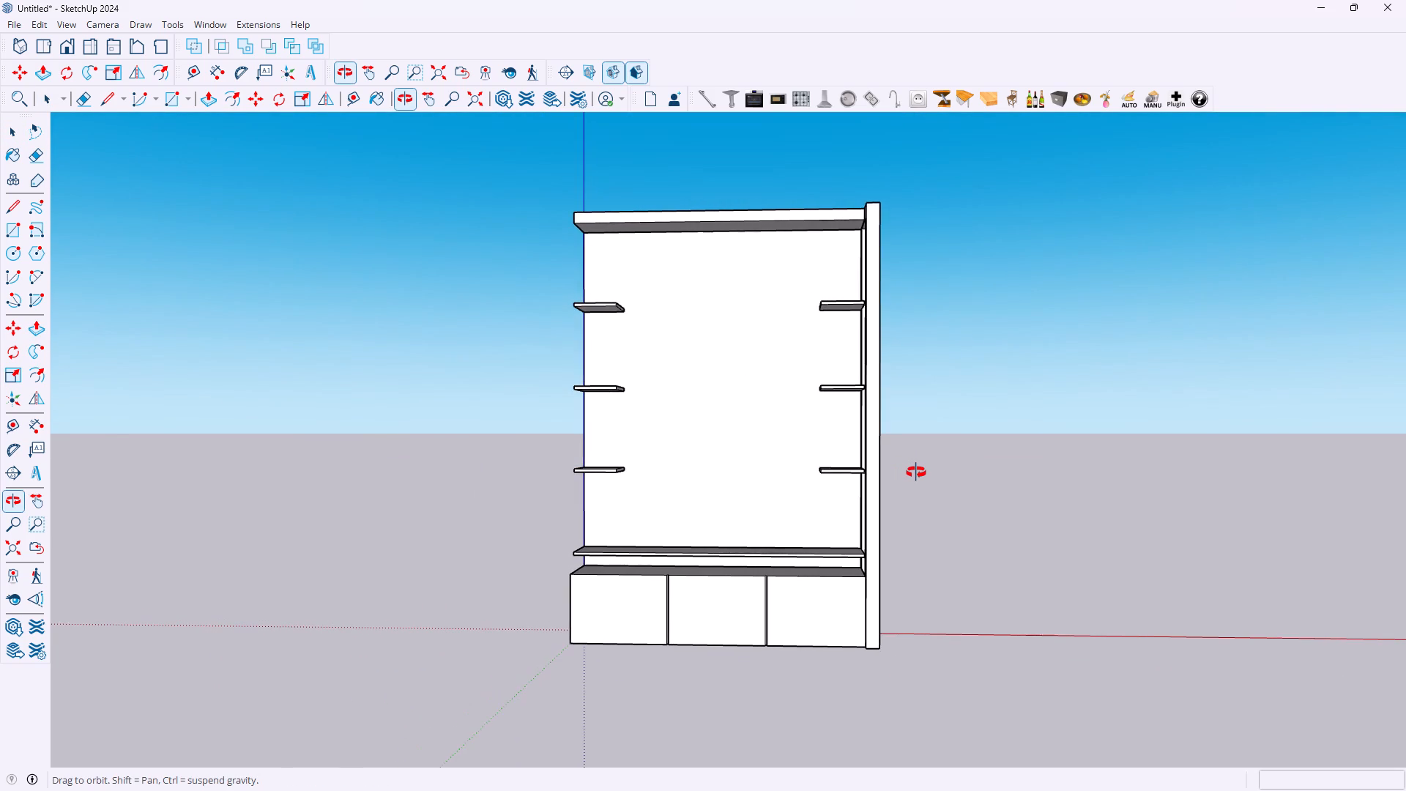
{"action": "middle_click_drag", "start_coordinate": [916, 472], "coordinate": [917, 472]}
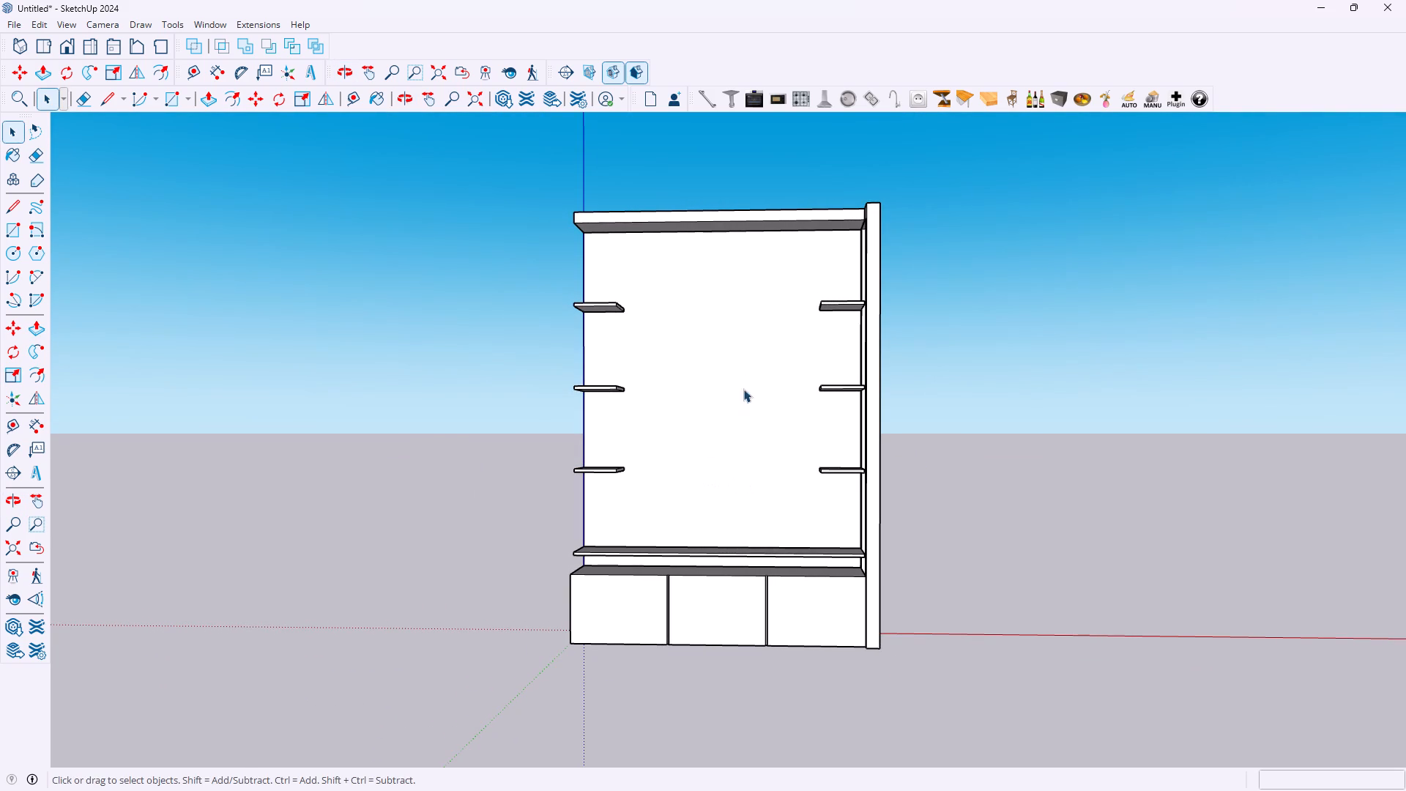
{"action": "middle_click_drag", "start_coordinate": [797, 365], "coordinate": [1119, 448]}
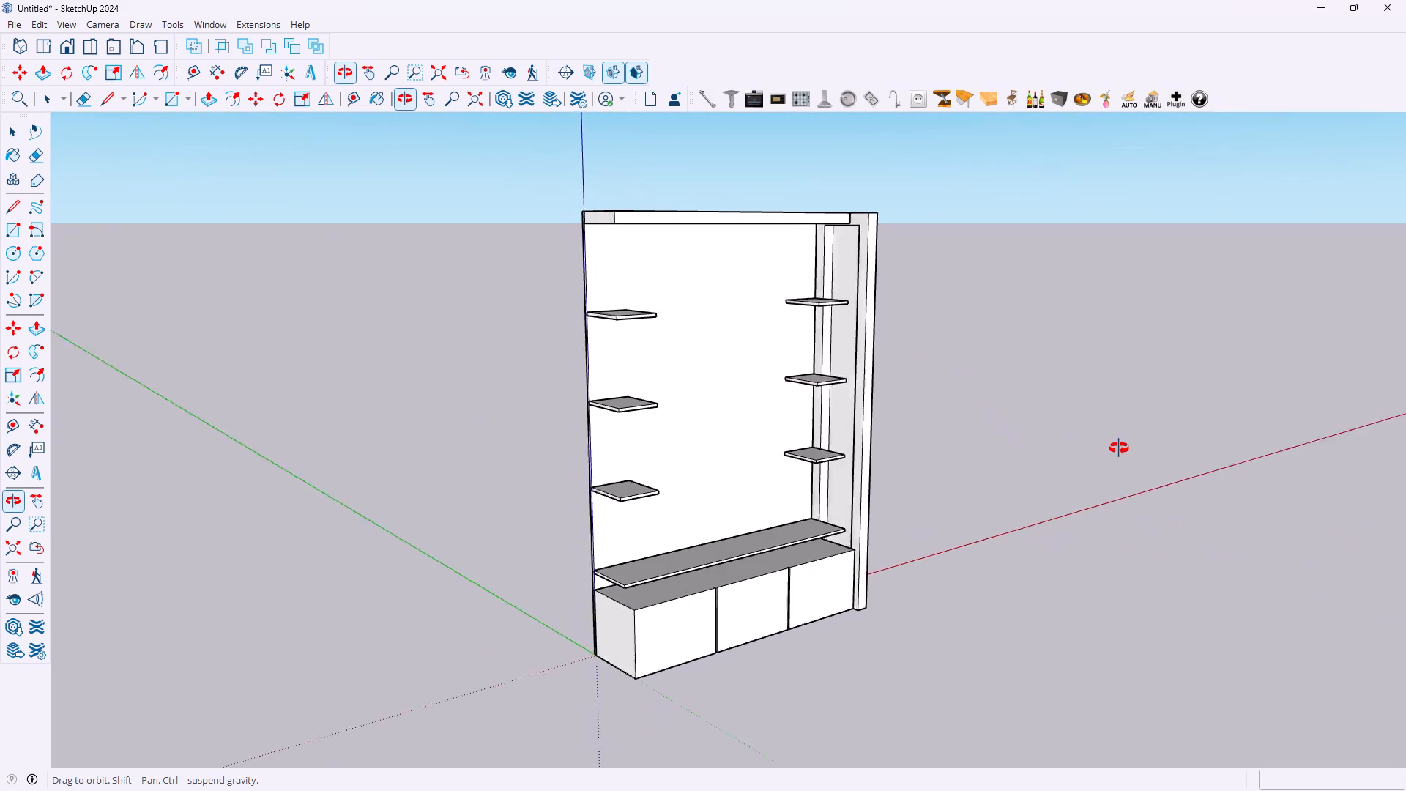
{"action": "middle_click_drag", "start_coordinate": [1119, 448], "coordinate": [1295, 448]}
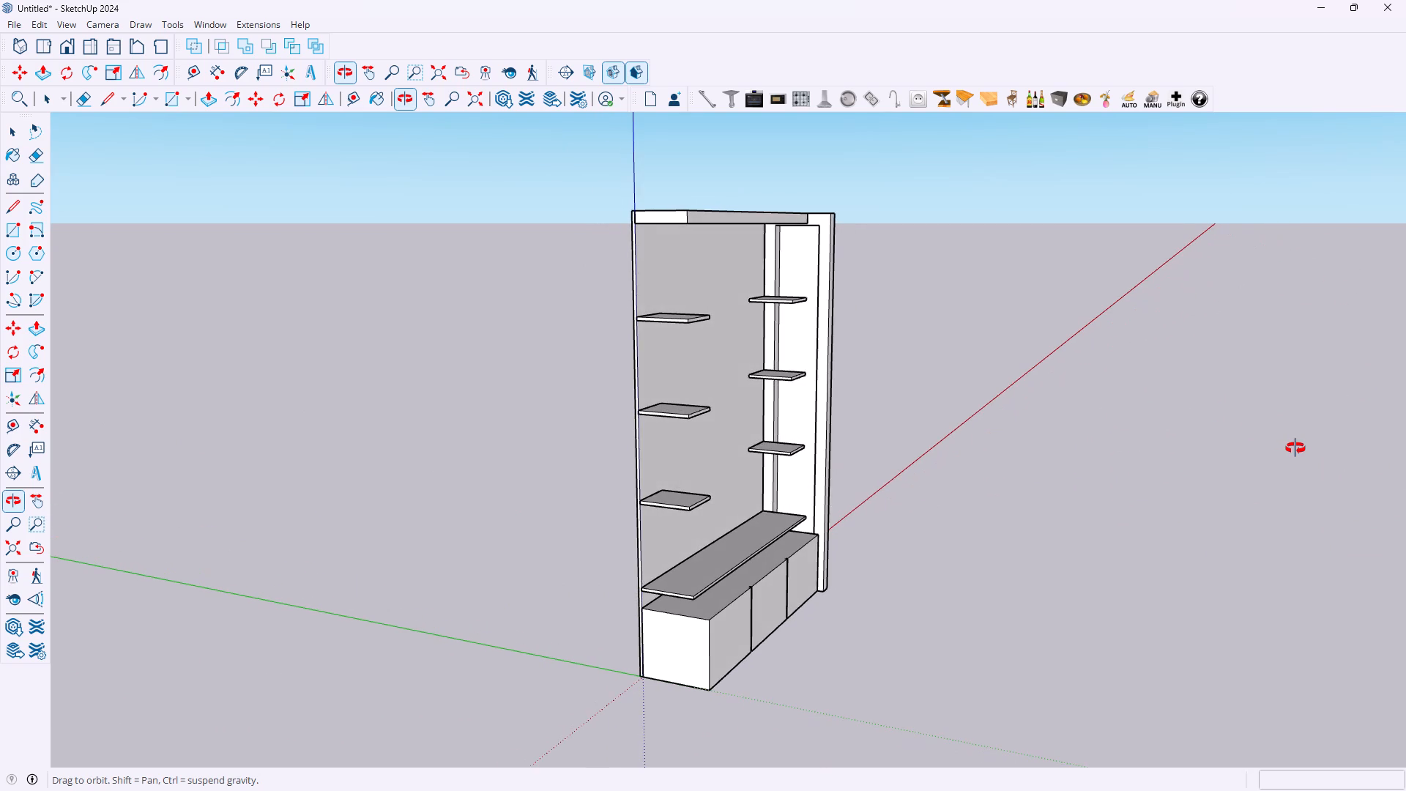
{"action": "middle_click_drag", "start_coordinate": [1295, 448], "coordinate": [1298, 448]}
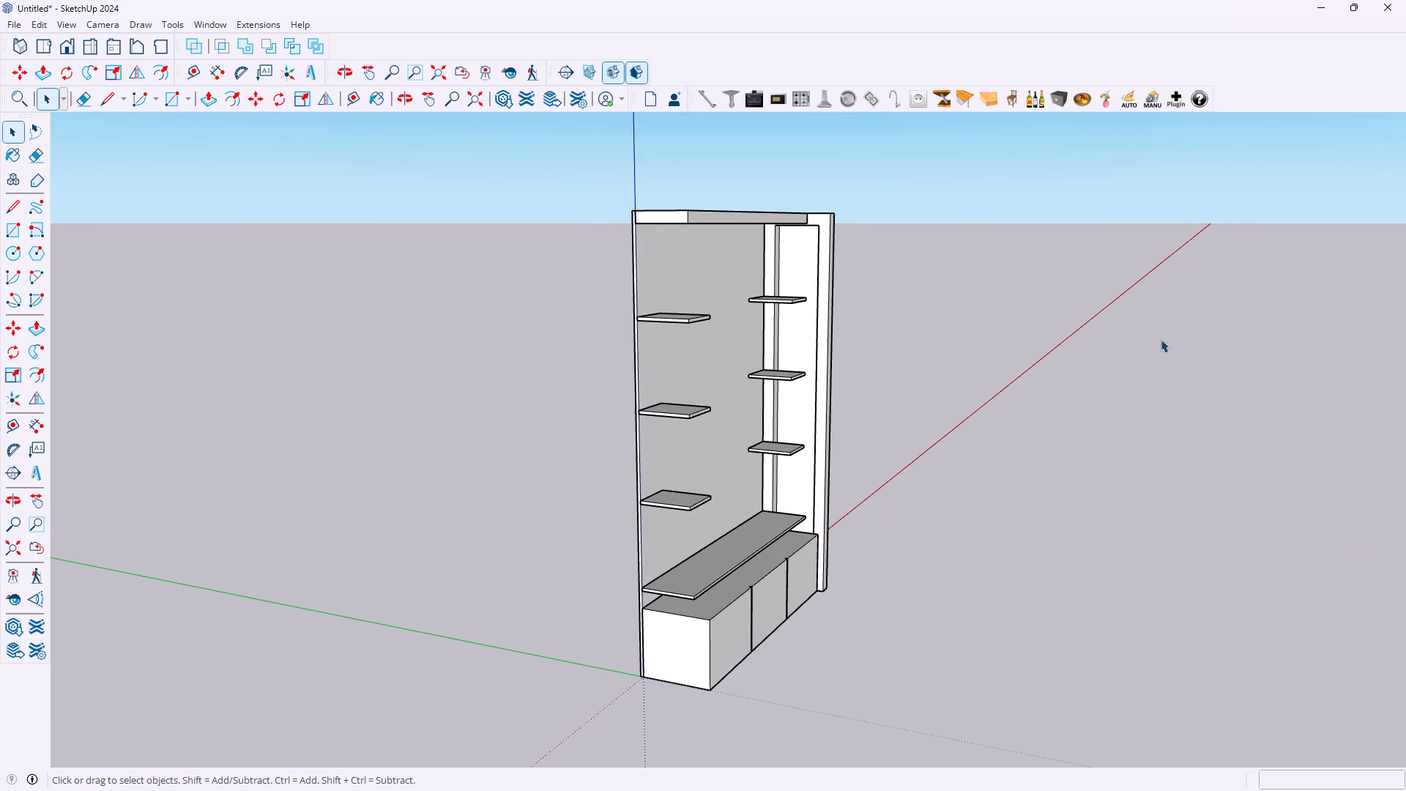
{"action": "middle_click_drag", "start_coordinate": [1141, 406], "coordinate": [613, 385]}
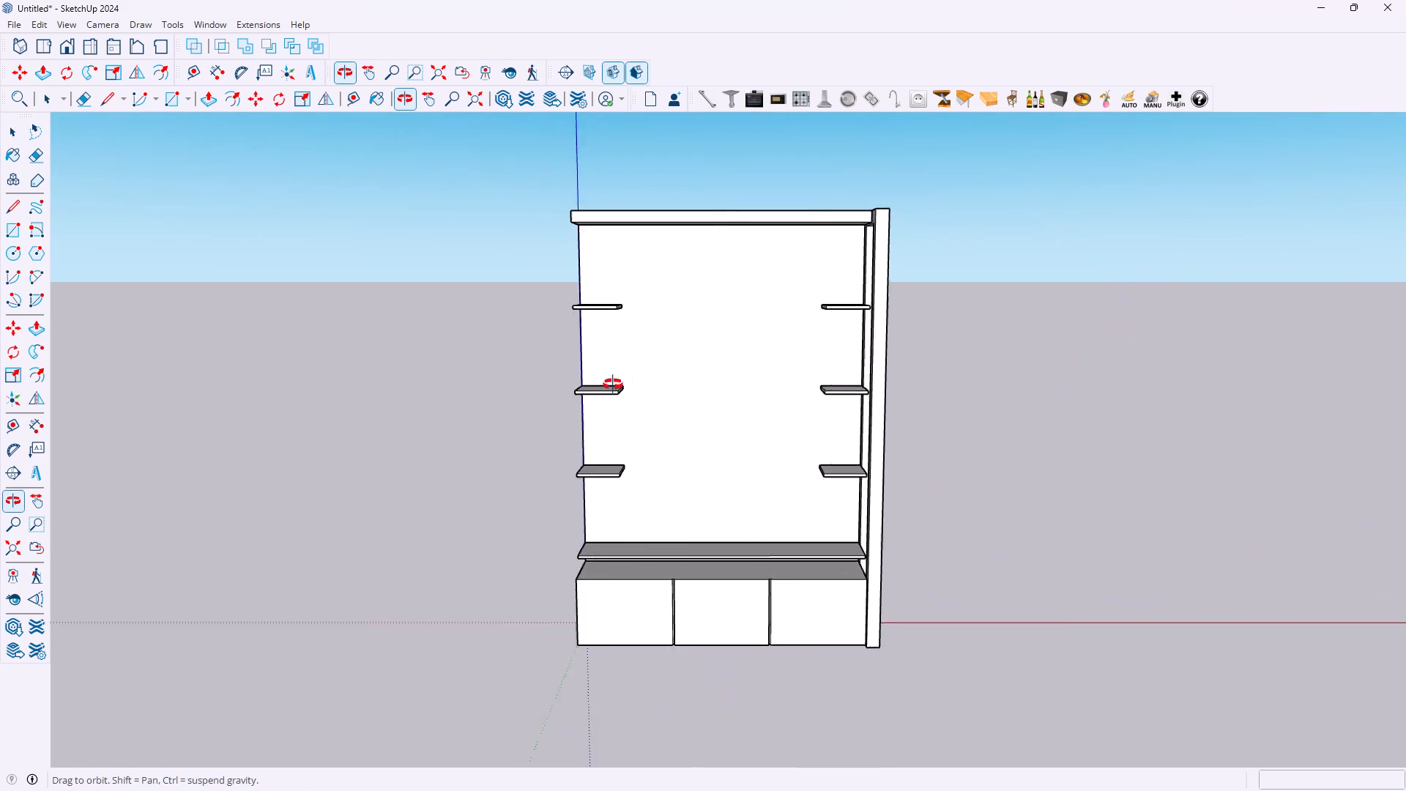
{"action": "middle_click_drag", "start_coordinate": [613, 385], "coordinate": [661, 363]}
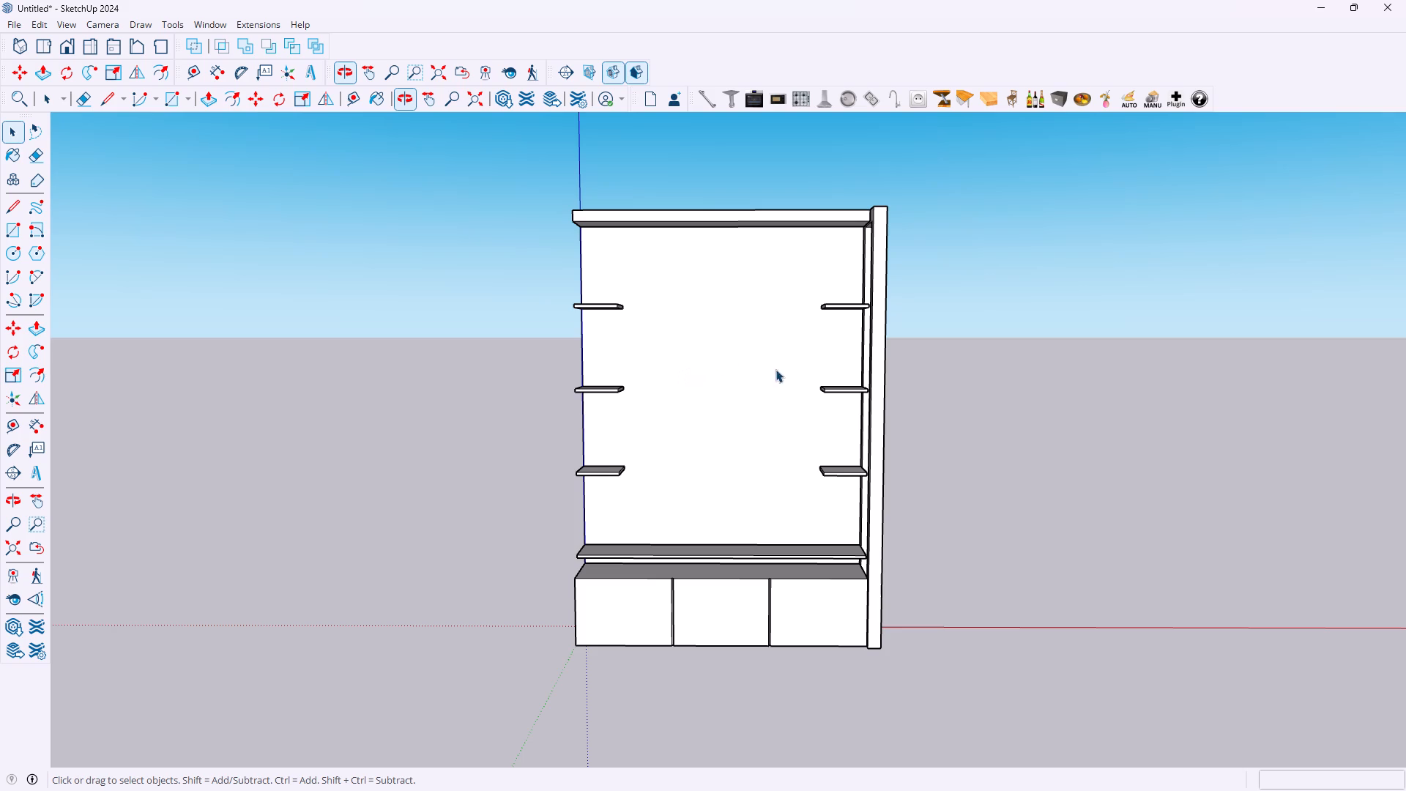
{"action": "middle_click_drag", "start_coordinate": [995, 494], "coordinate": [789, 478]}
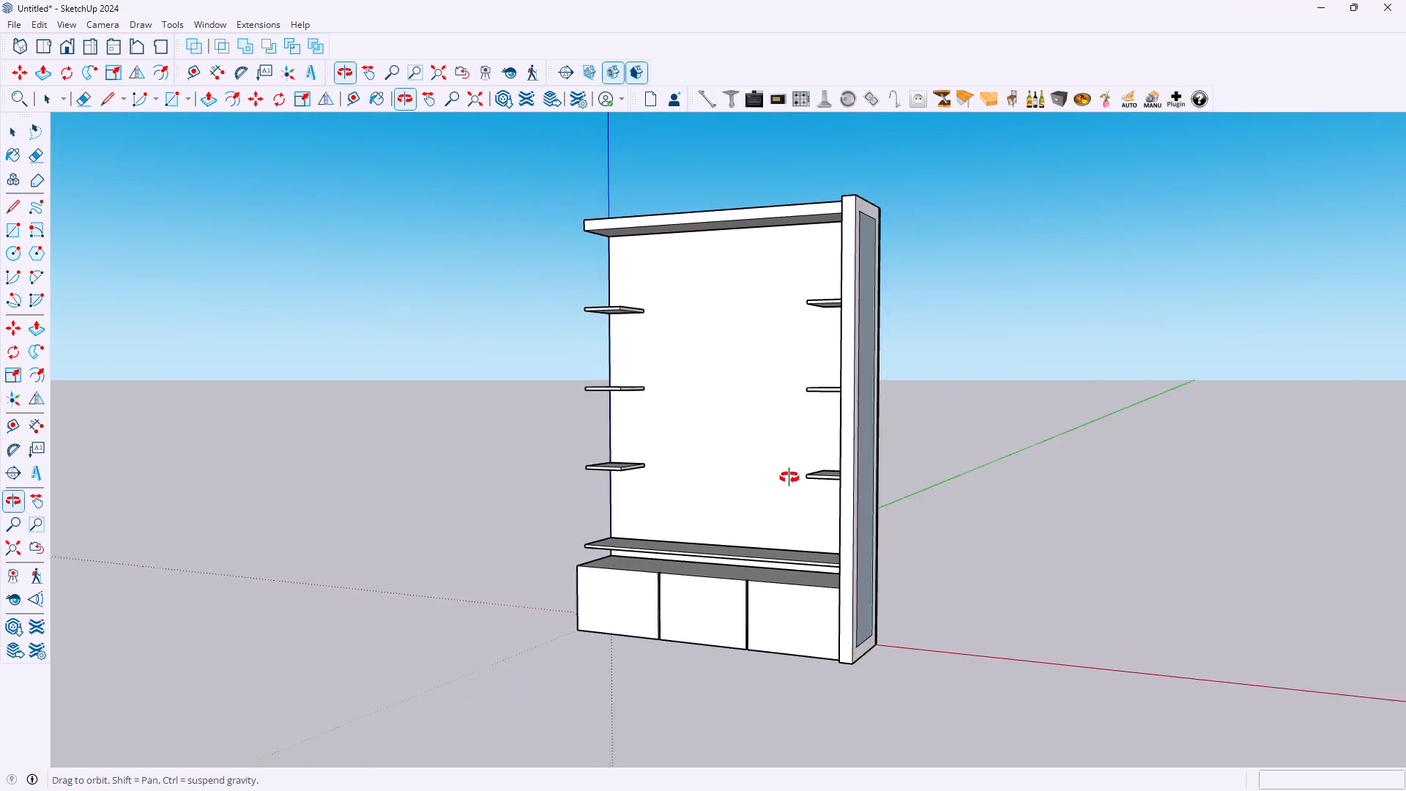
{"action": "middle_click_drag", "start_coordinate": [789, 478], "coordinate": [1099, 477]}
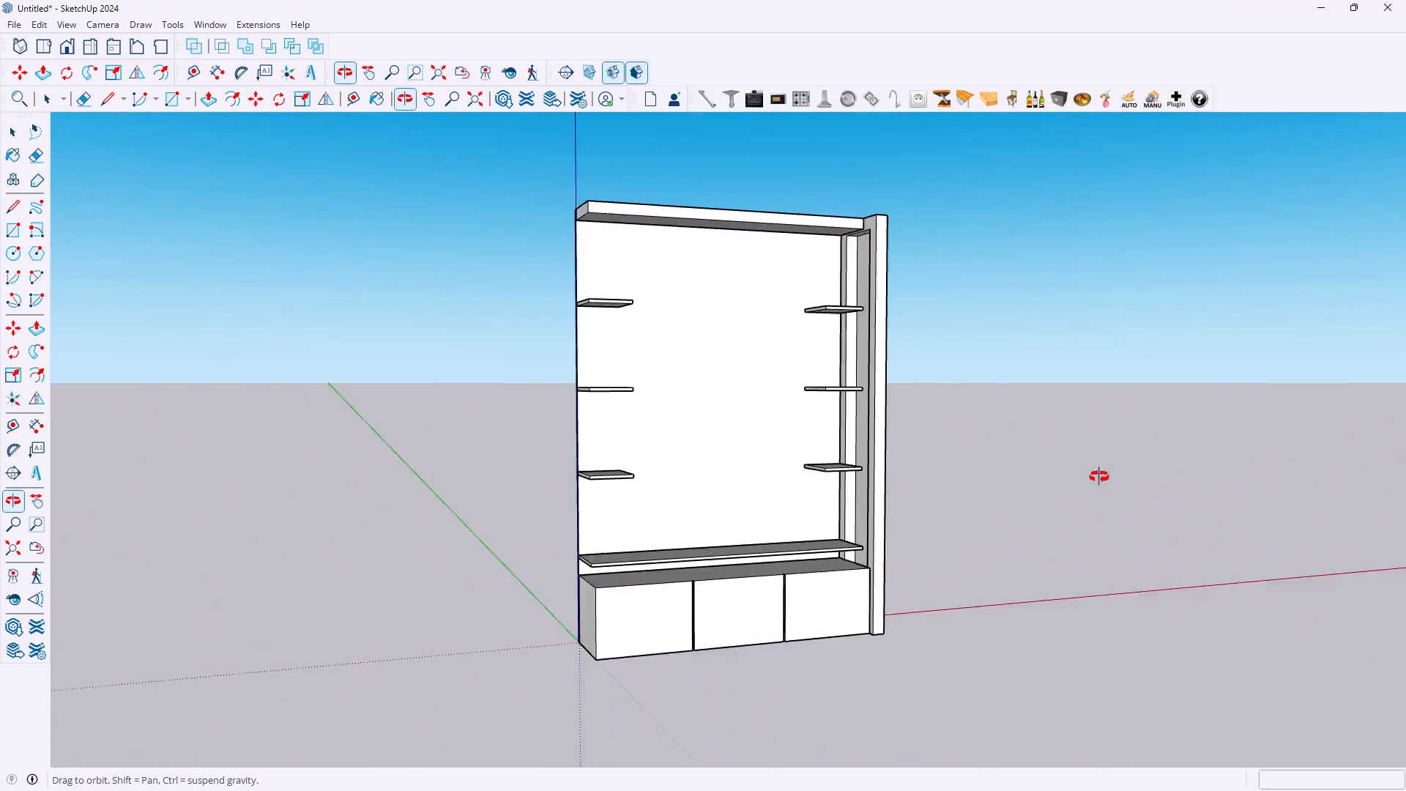
{"action": "middle_click_drag", "start_coordinate": [1099, 477], "coordinate": [1339, 502]}
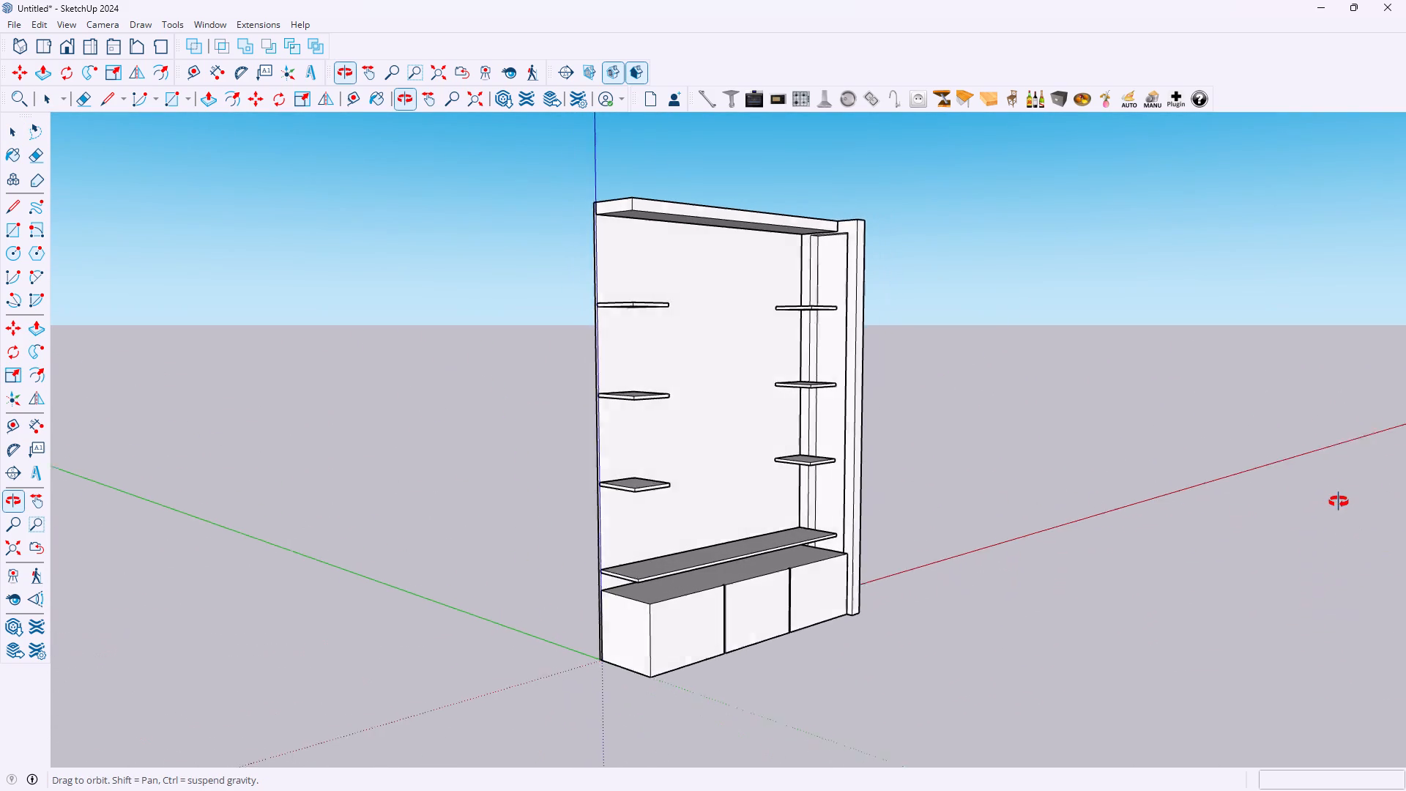
{"action": "middle_click_drag", "start_coordinate": [1339, 502], "coordinate": [1044, 493]}
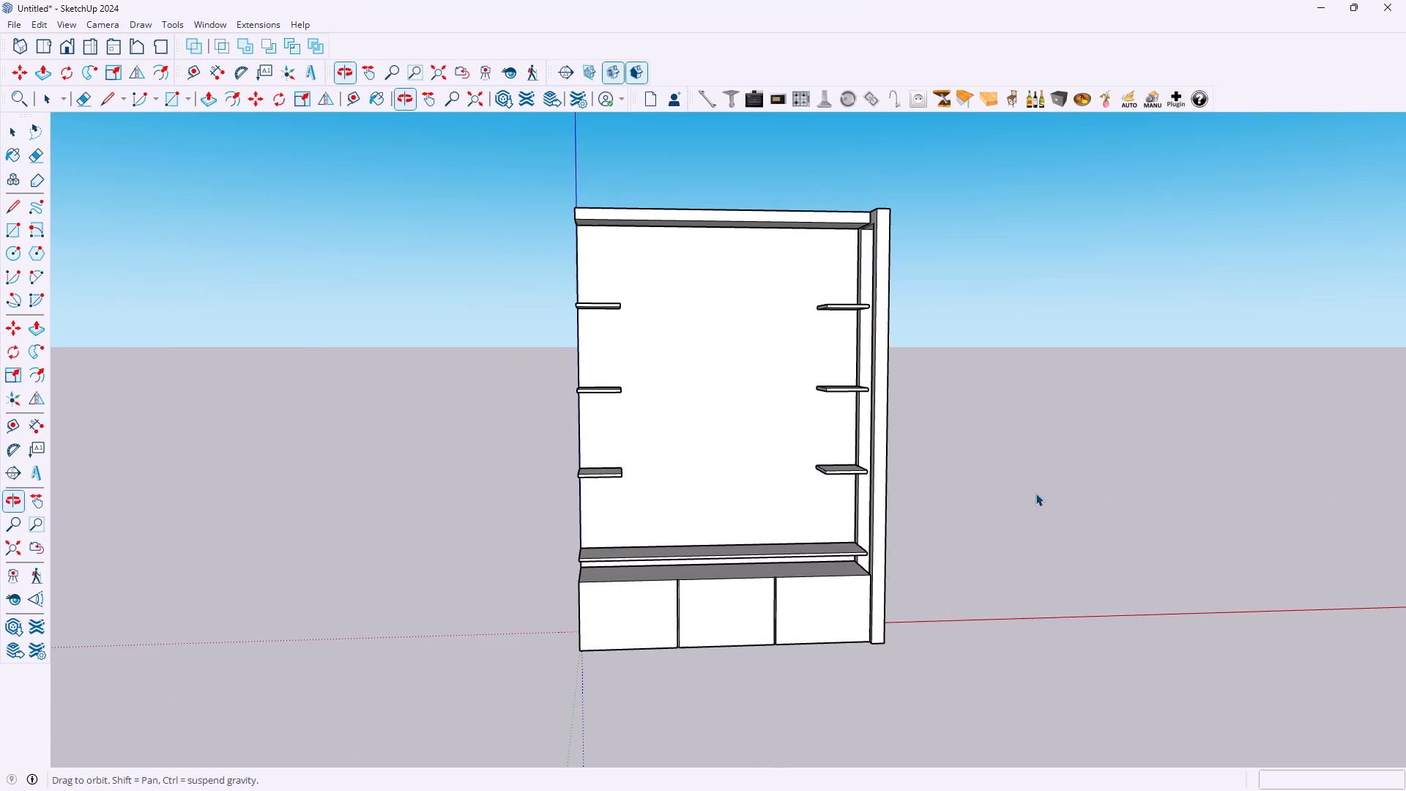
Examine the framed side panel's outer face and its junction with the top board up close, and review the unit from the front.
{"action": "scroll", "coordinate": [956, 458], "scroll_direction": "down", "scroll_amount": 2}
{"action": "middle_click_drag", "start_coordinate": [960, 428], "coordinate": [800, 426]}
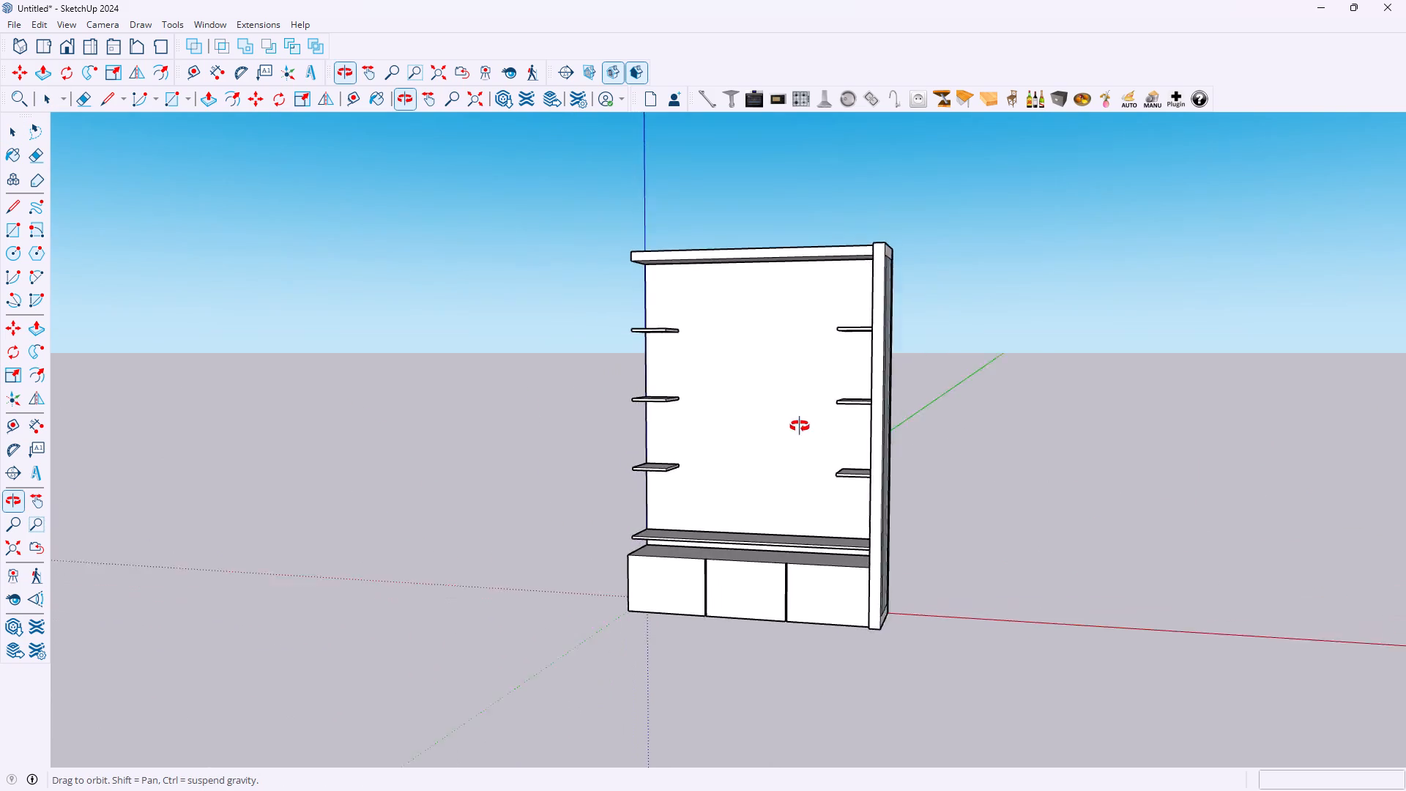
{"action": "middle_click_drag", "start_coordinate": [800, 426], "coordinate": [212, 436]}
{"action": "scroll", "coordinate": [795, 213], "scroll_direction": "up", "scroll_amount": 5}
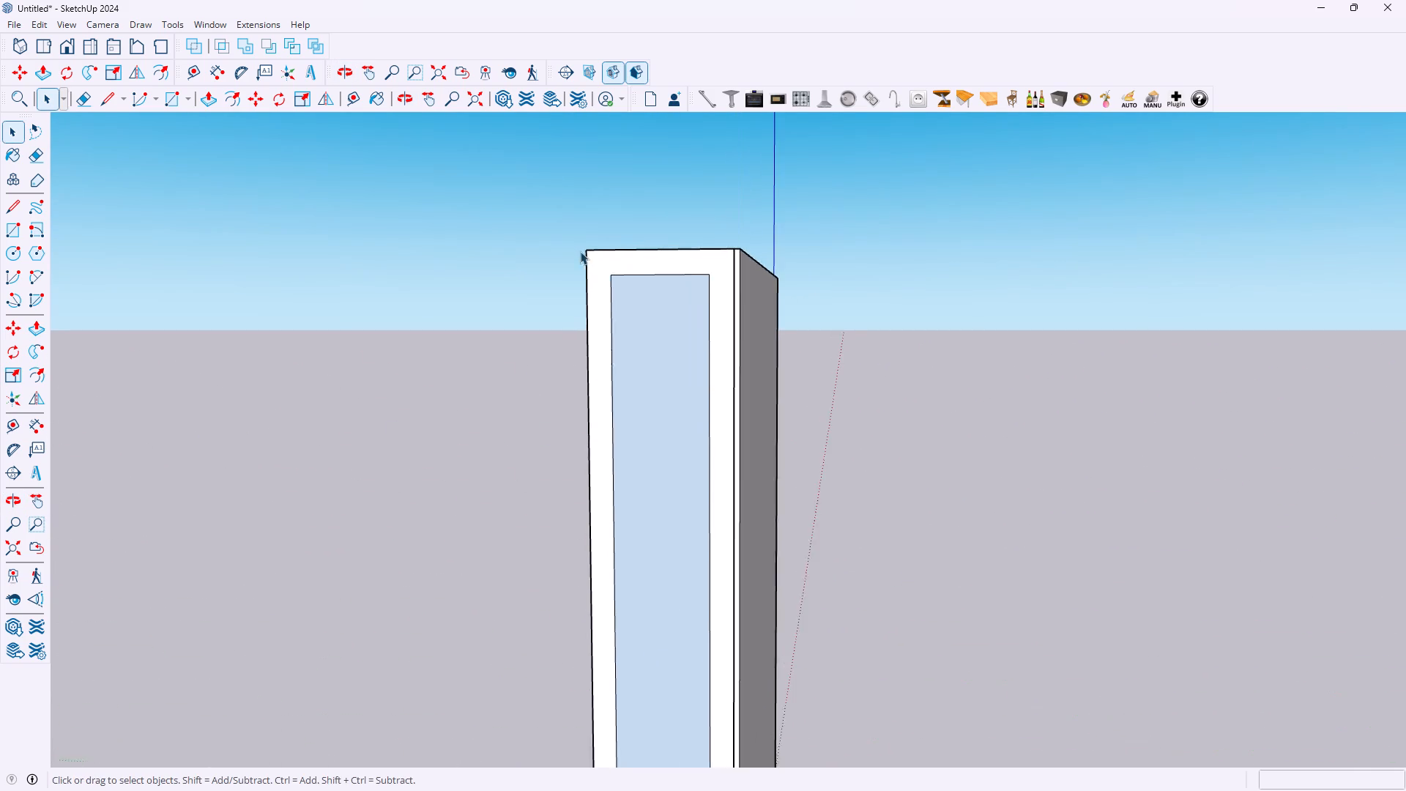
{"action": "scroll", "coordinate": [580, 251], "scroll_direction": "up", "scroll_amount": 8}
{"action": "middle_click_drag", "start_coordinate": [748, 261], "coordinate": [1219, 365]}
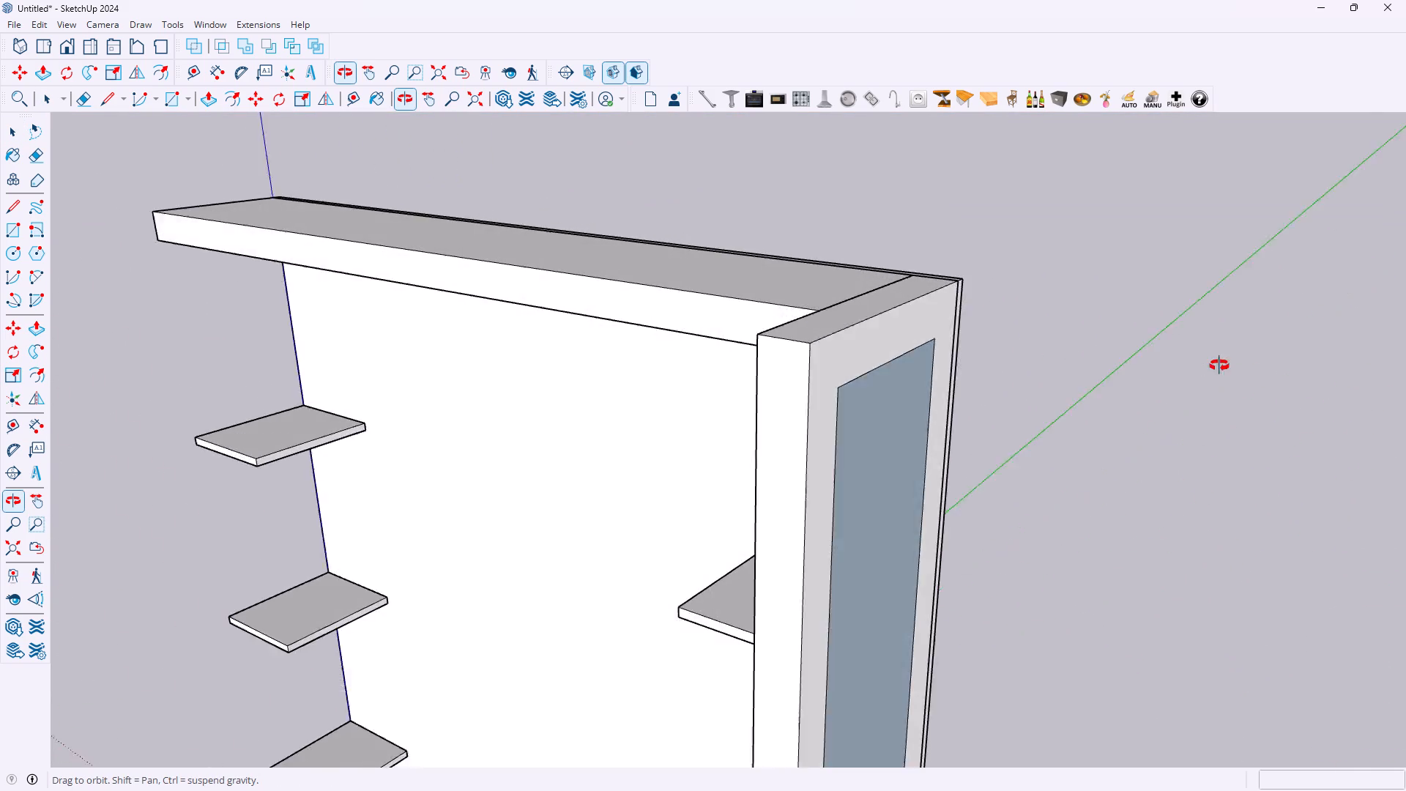
{"action": "middle_click_drag", "start_coordinate": [1219, 365], "coordinate": [1295, 365]}
{"action": "scroll", "coordinate": [917, 356], "scroll_direction": "down", "scroll_amount": 4}
{"action": "middle_click_drag", "start_coordinate": [652, 414], "coordinate": [812, 346]}
{"action": "scroll", "coordinate": [807, 343], "scroll_direction": "down", "scroll_amount": 8}
{"action": "middle_click_drag", "start_coordinate": [753, 450], "coordinate": [767, 360]}
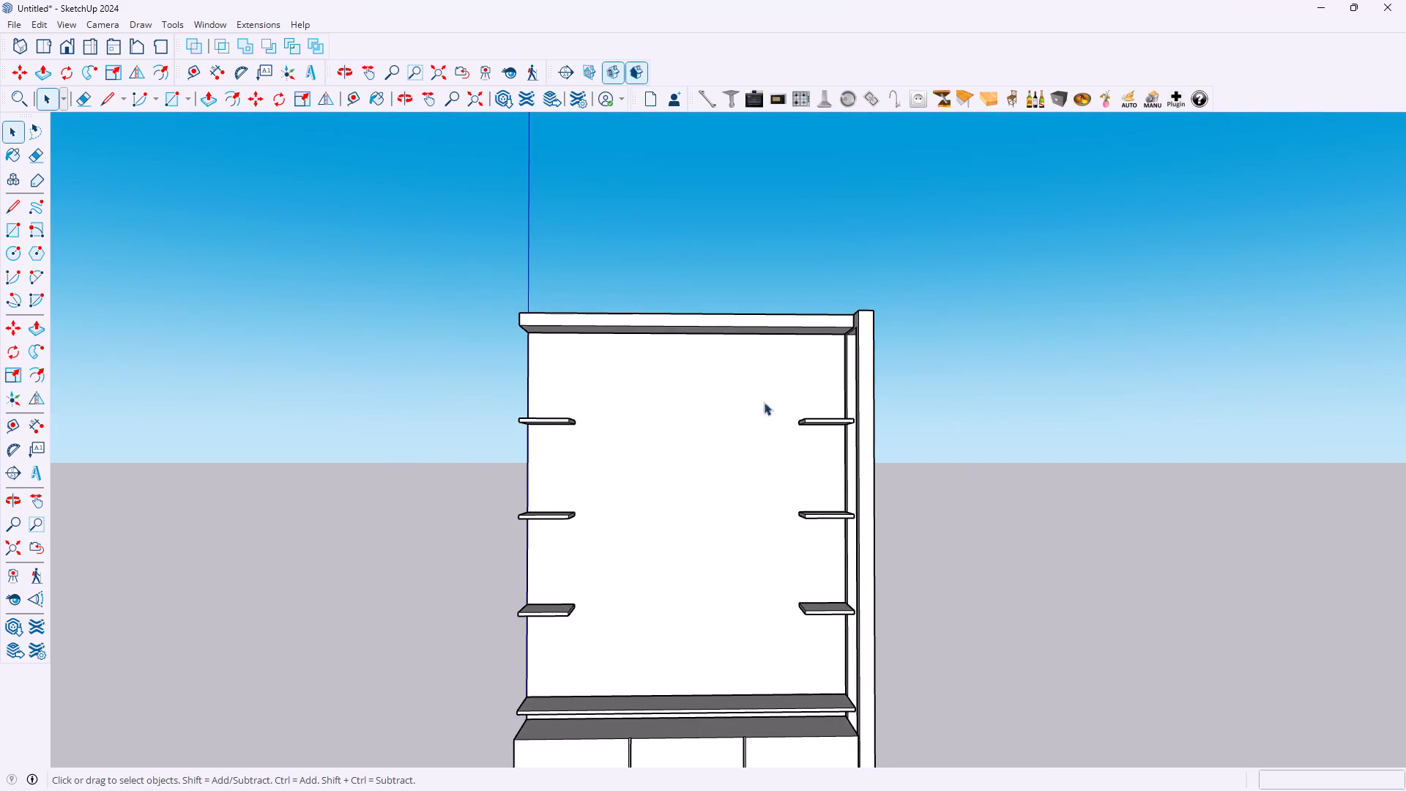
{"action": "scroll", "coordinate": [752, 469], "scroll_direction": "up", "scroll_amount": 1}
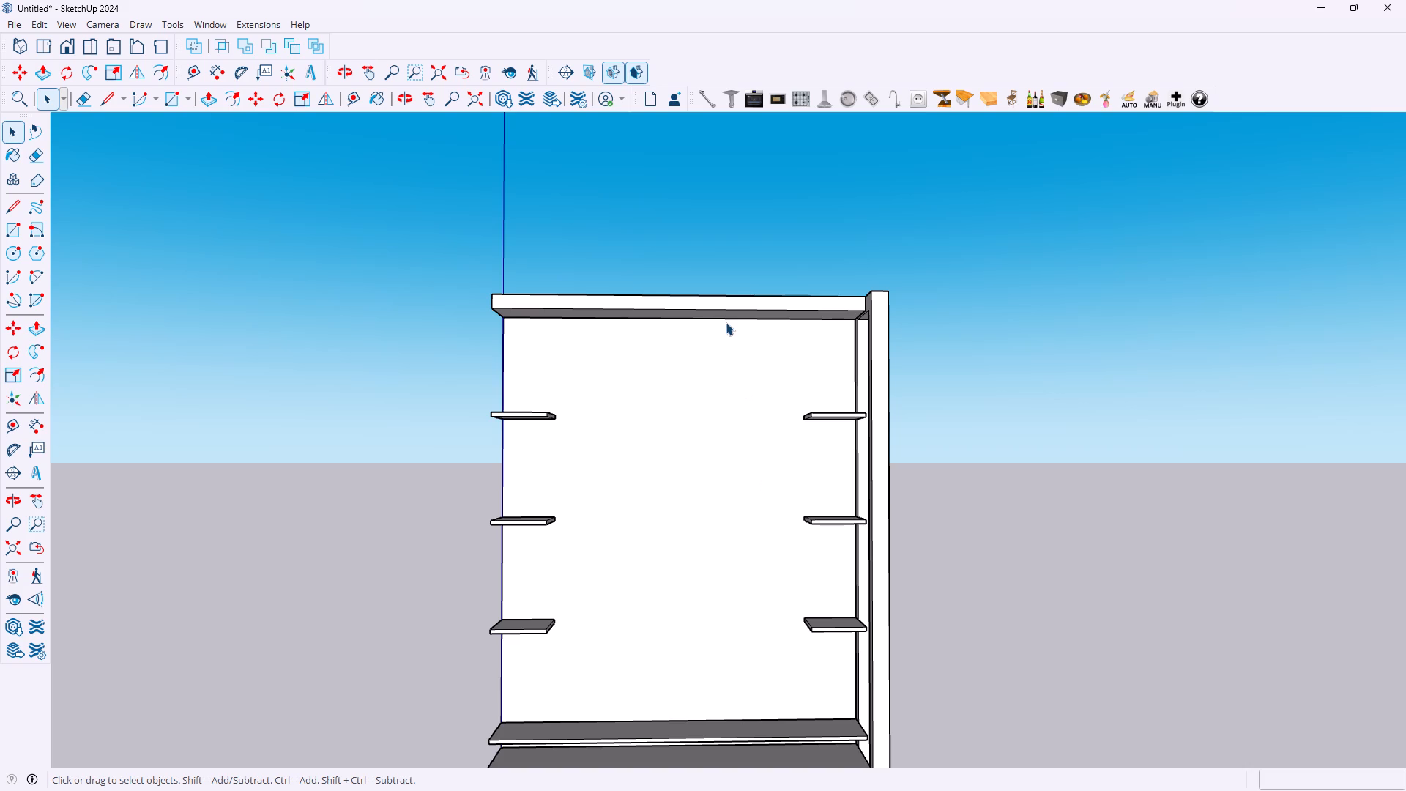
{"action": "scroll", "coordinate": [706, 321], "scroll_direction": "down", "scroll_amount": 5}
{"action": "scroll", "coordinate": [743, 500], "scroll_direction": "up", "scroll_amount": 3}
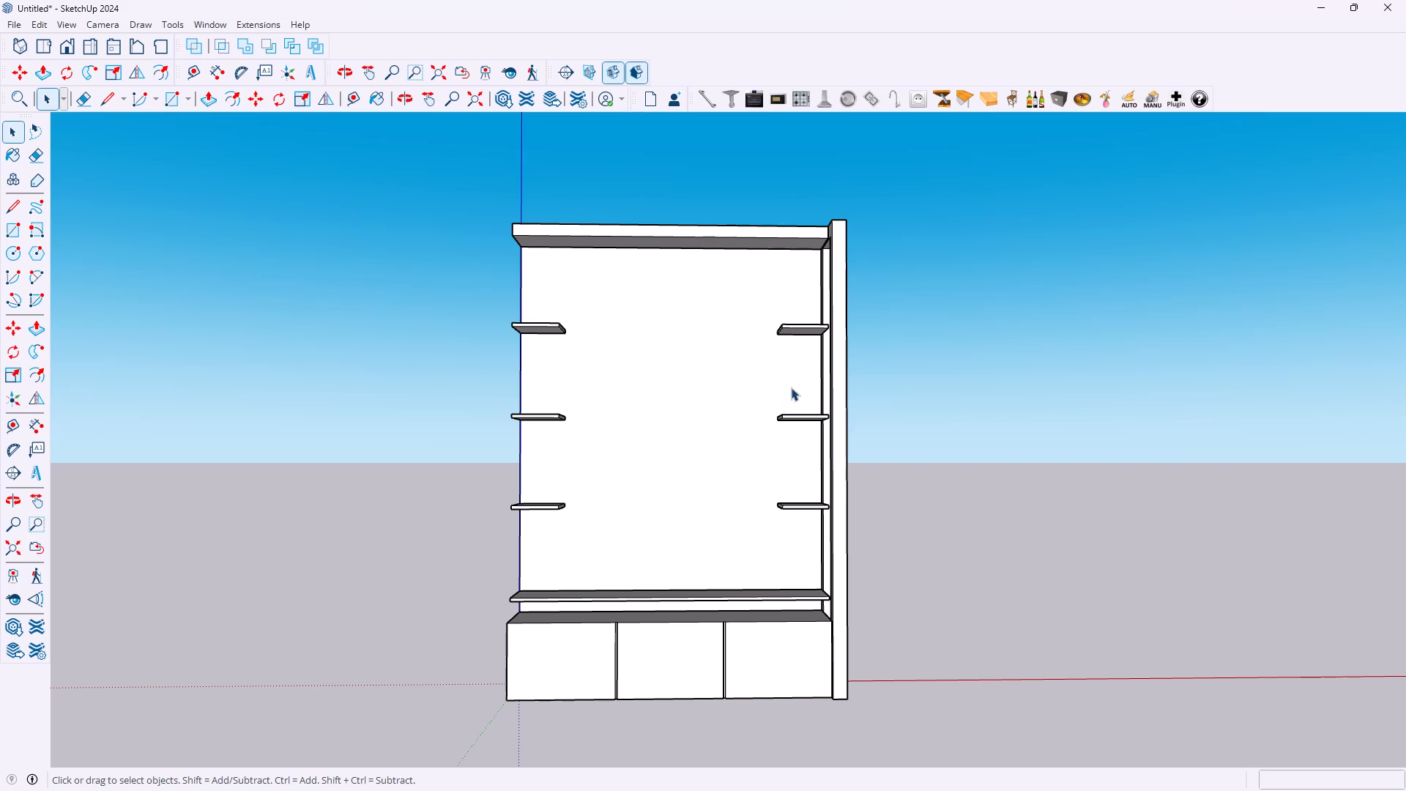
{"action": "middle_click_drag", "start_coordinate": [1090, 439], "coordinate": [1059, 443]}
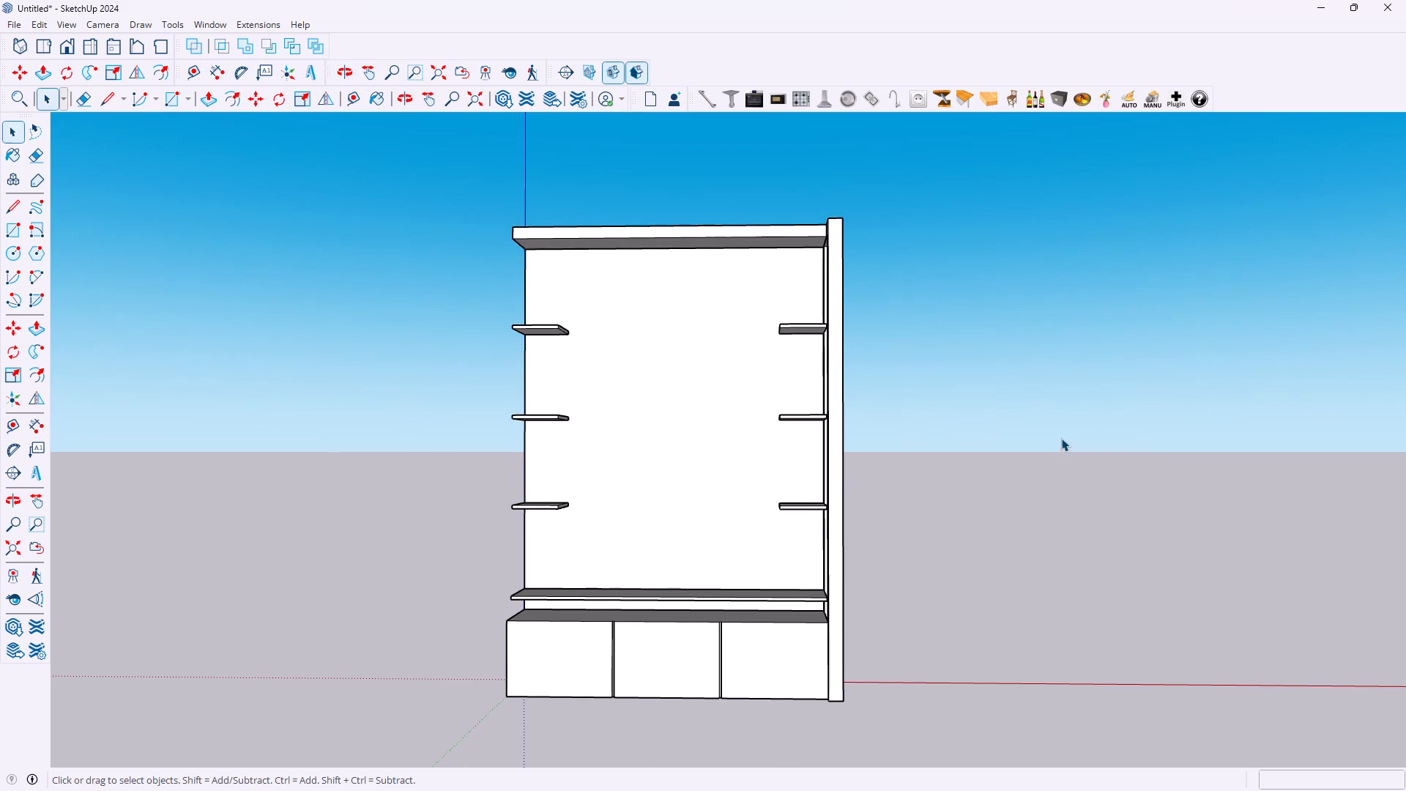
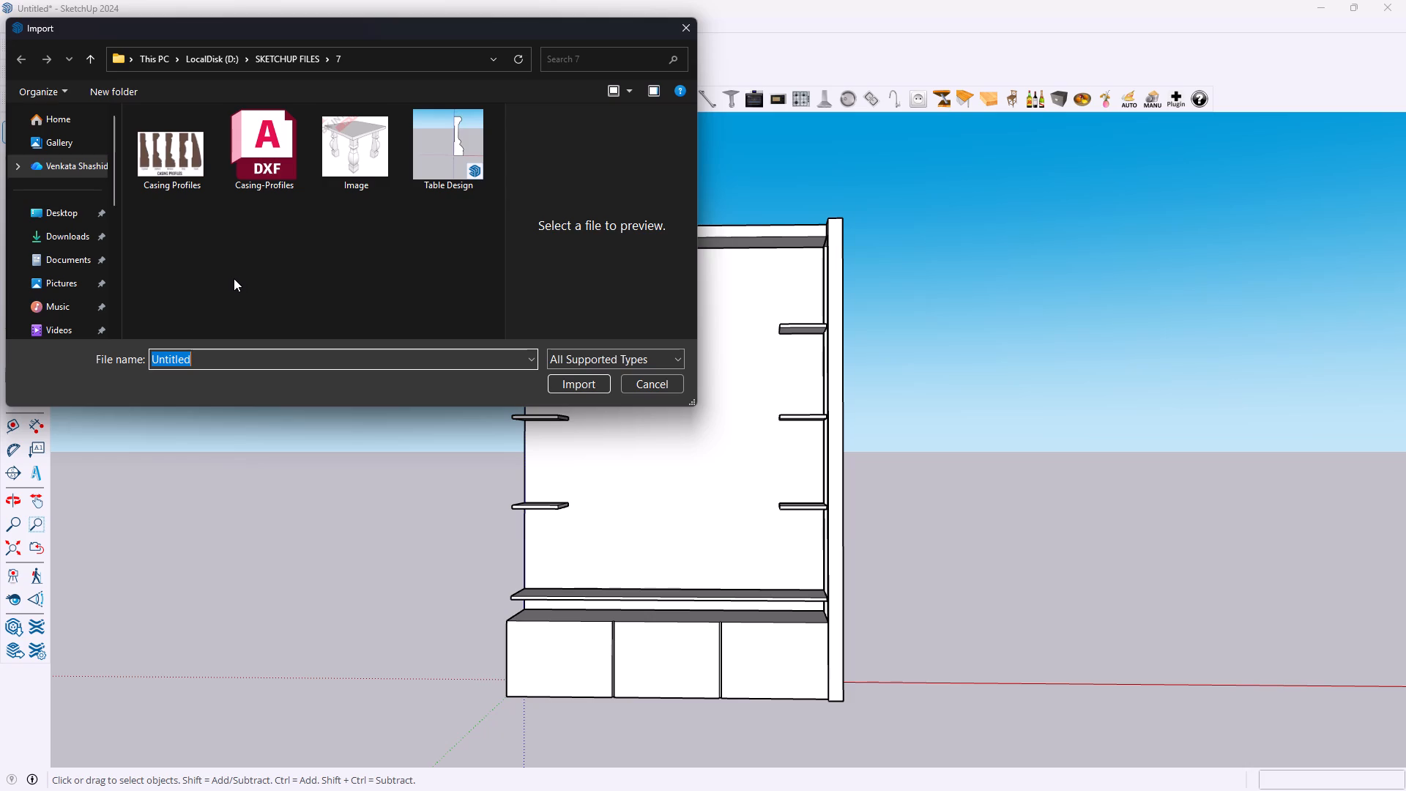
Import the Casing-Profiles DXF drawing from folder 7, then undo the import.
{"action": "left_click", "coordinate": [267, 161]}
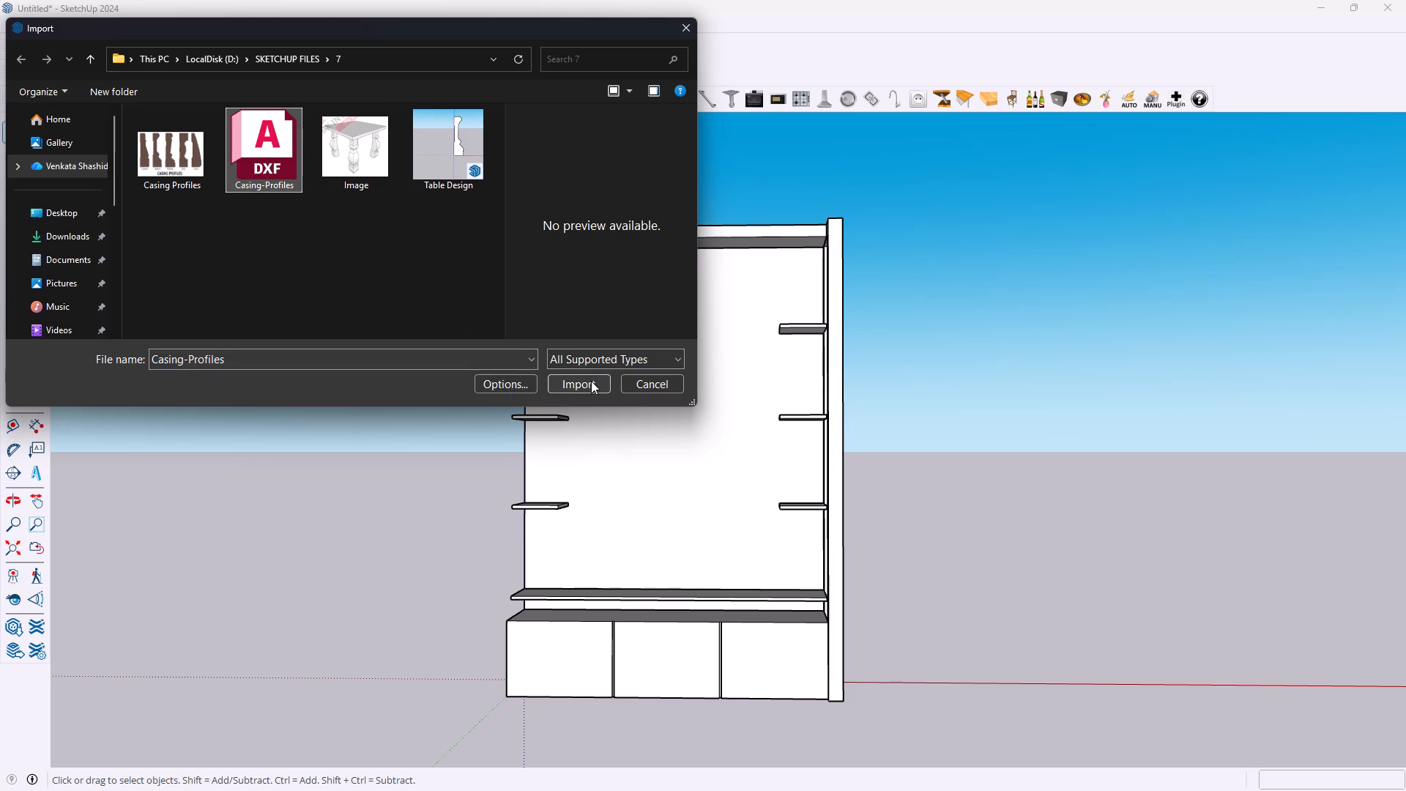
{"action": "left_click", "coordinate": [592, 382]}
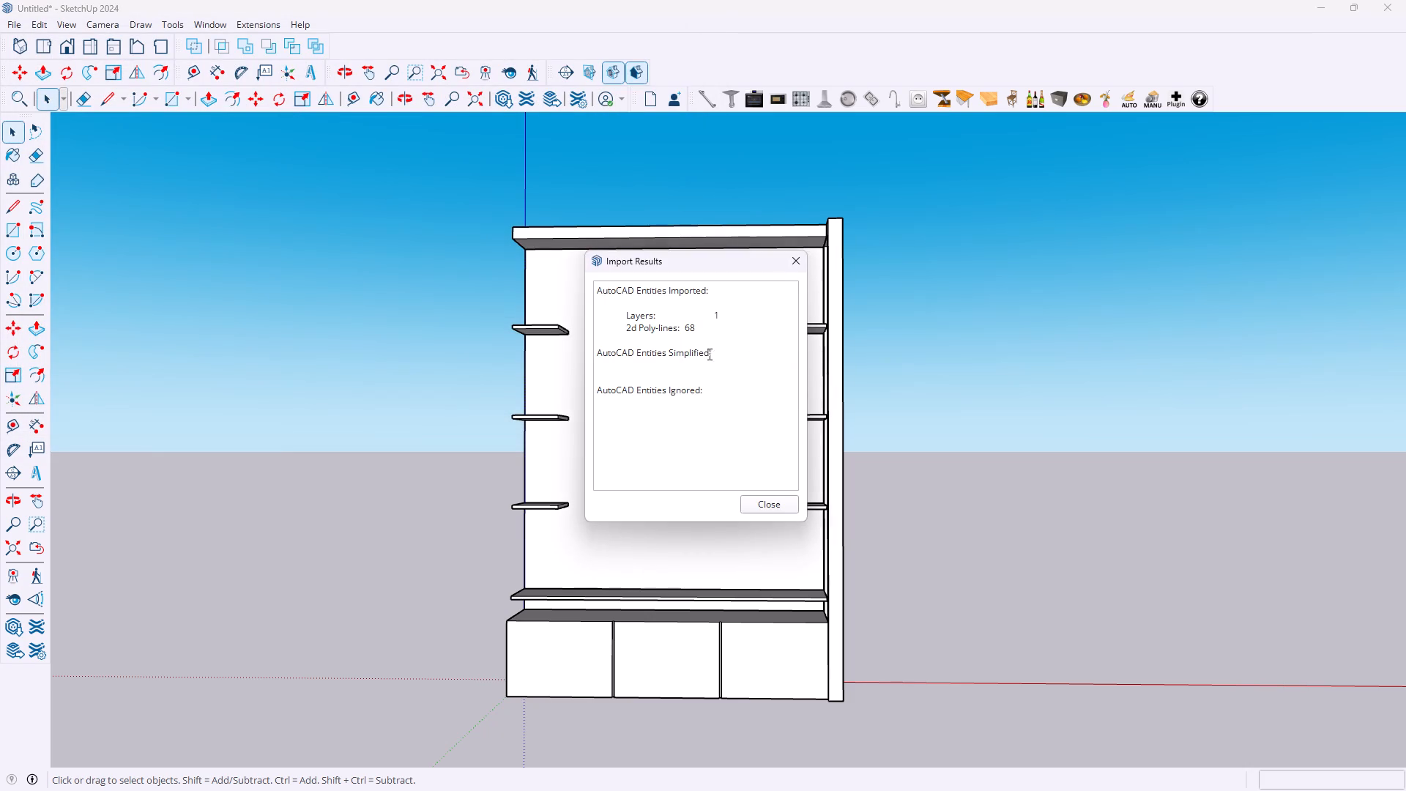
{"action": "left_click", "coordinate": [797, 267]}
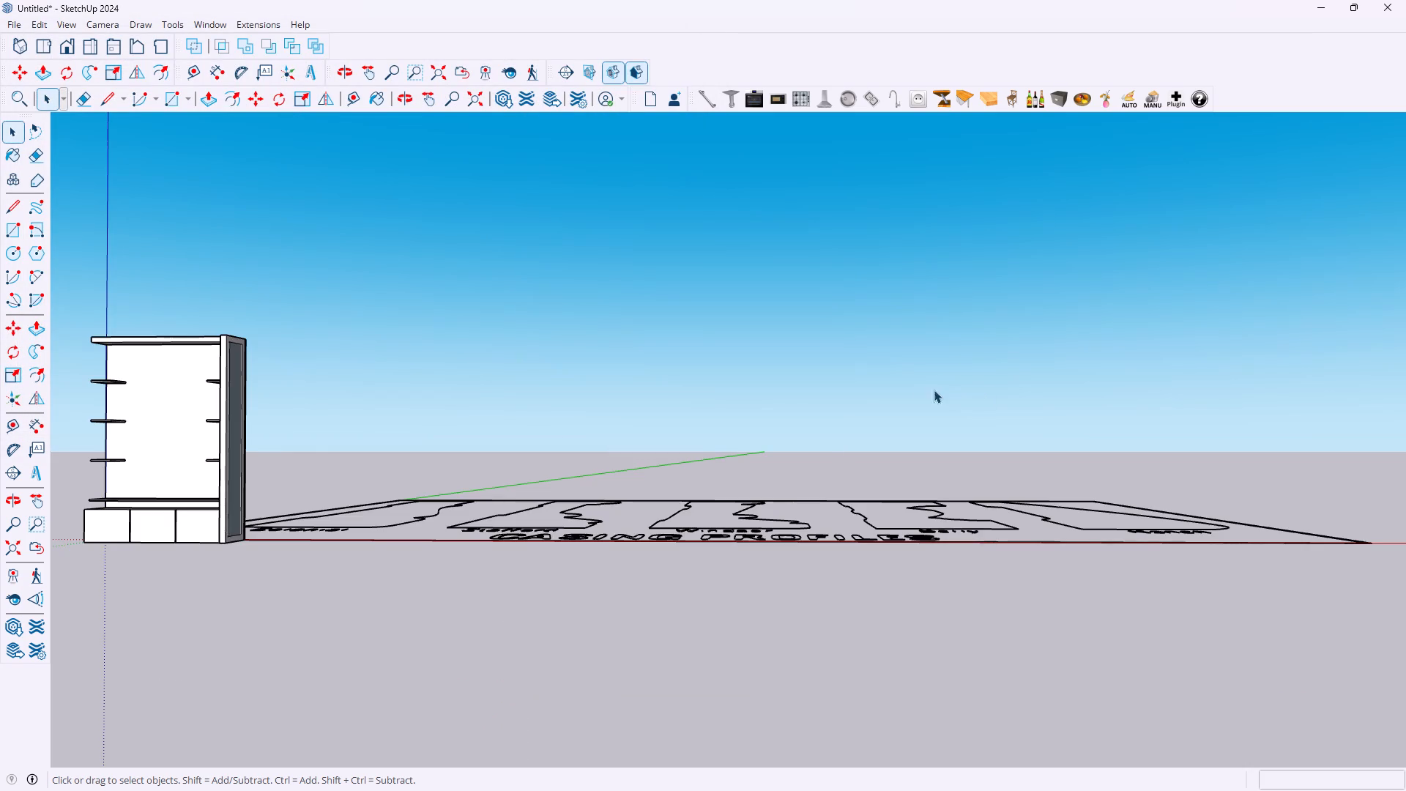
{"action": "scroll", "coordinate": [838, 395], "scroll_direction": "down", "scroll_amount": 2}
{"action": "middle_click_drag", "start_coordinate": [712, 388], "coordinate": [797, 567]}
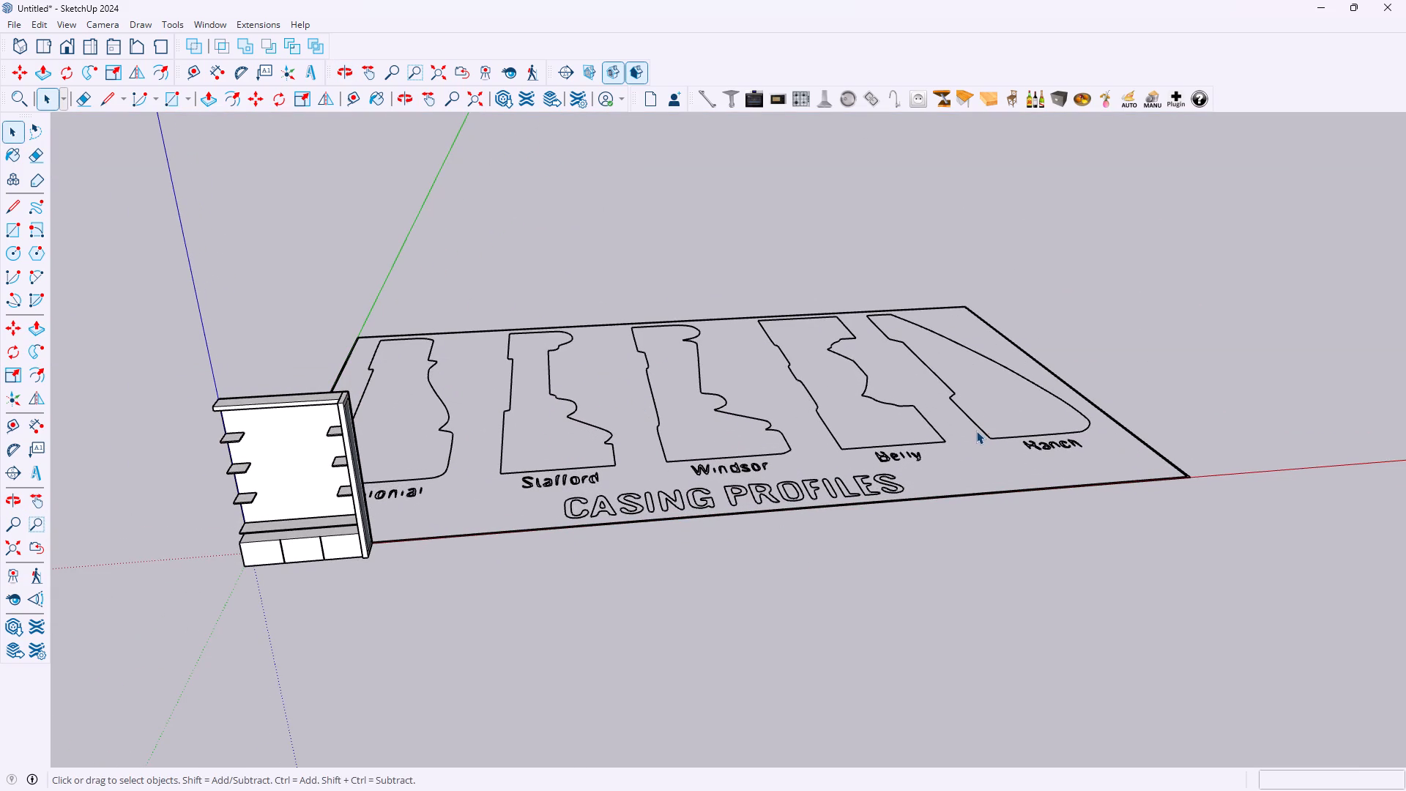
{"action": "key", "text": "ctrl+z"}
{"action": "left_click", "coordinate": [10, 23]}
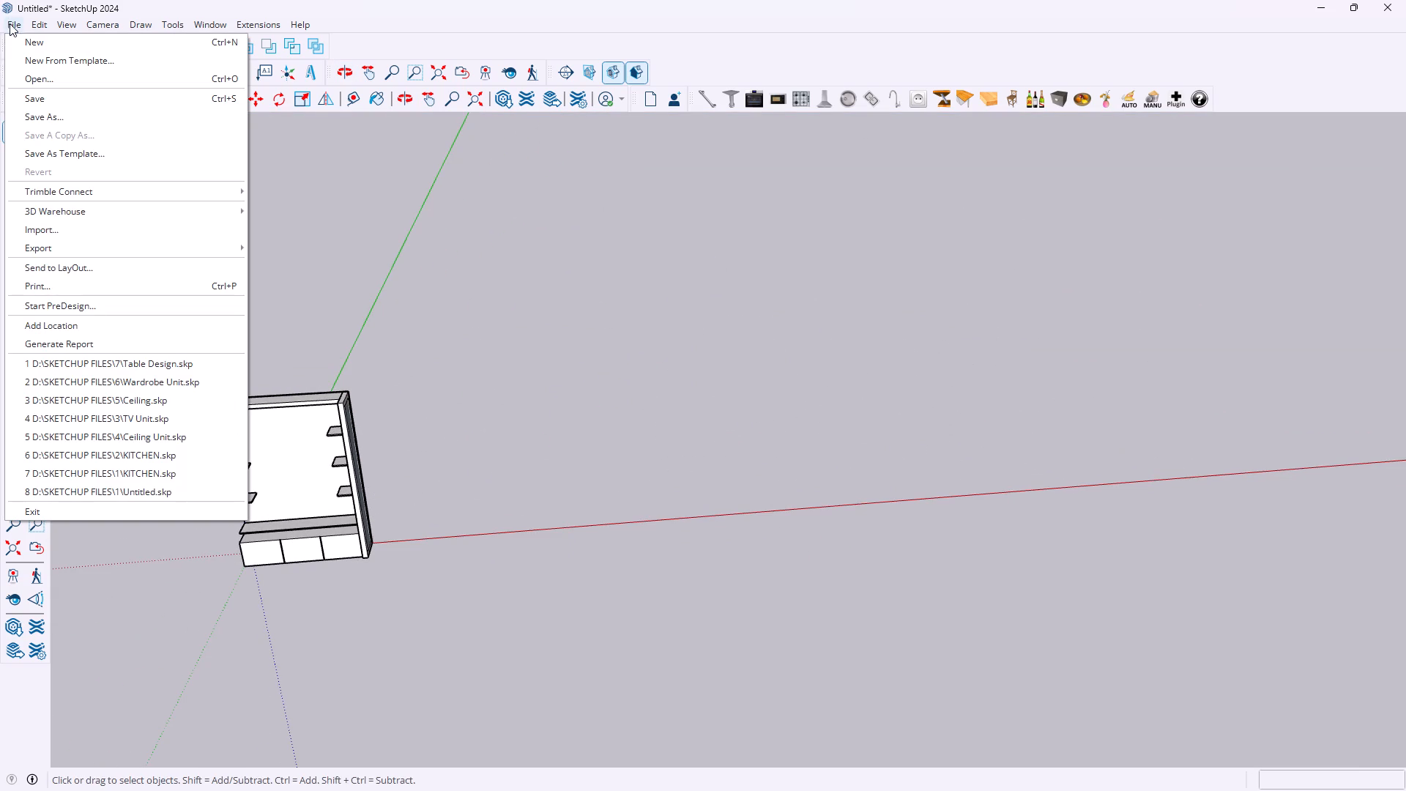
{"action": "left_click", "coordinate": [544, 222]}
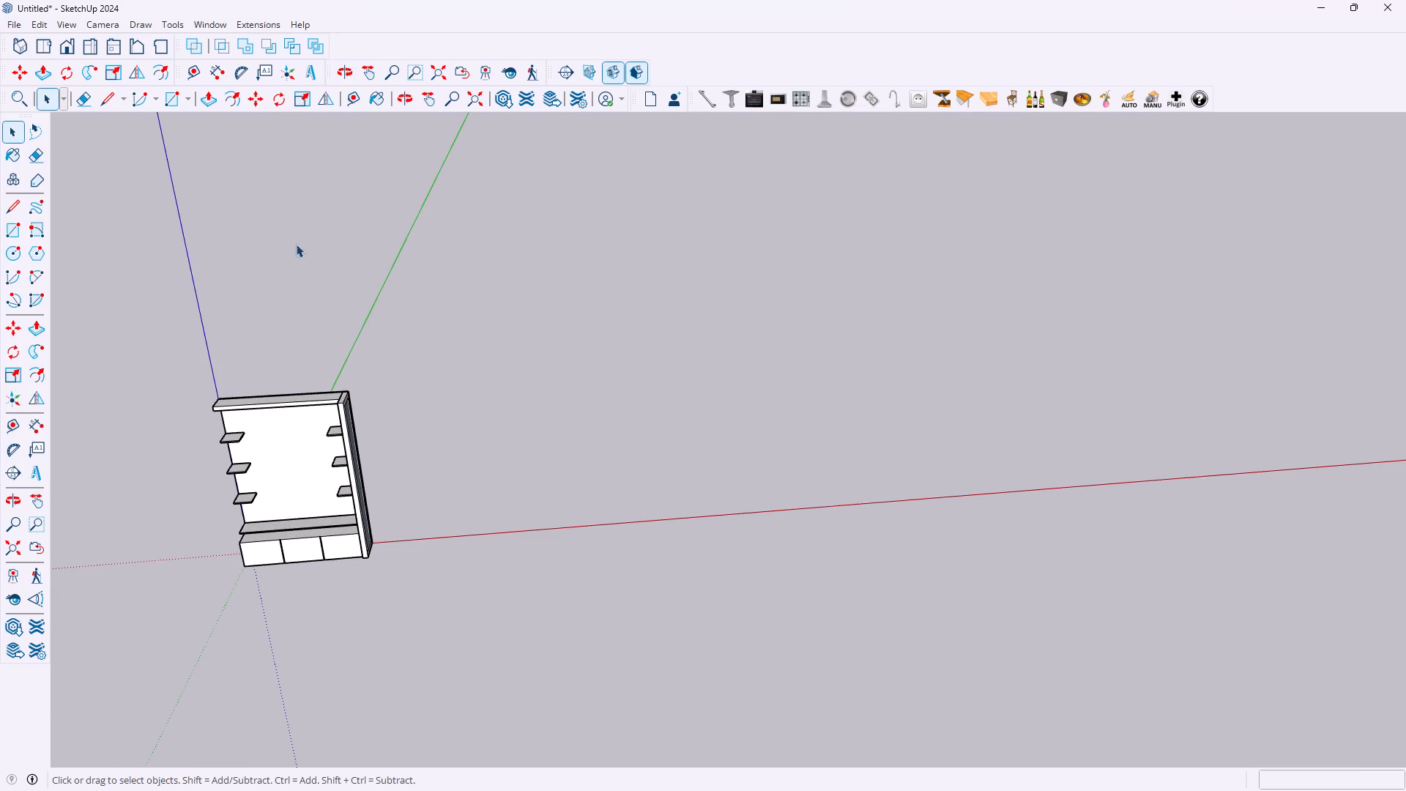
Save the model as Pooja Room in folder 8 of SKETCHUP FILES.
{"action": "key", "text": "ctrl+s"}
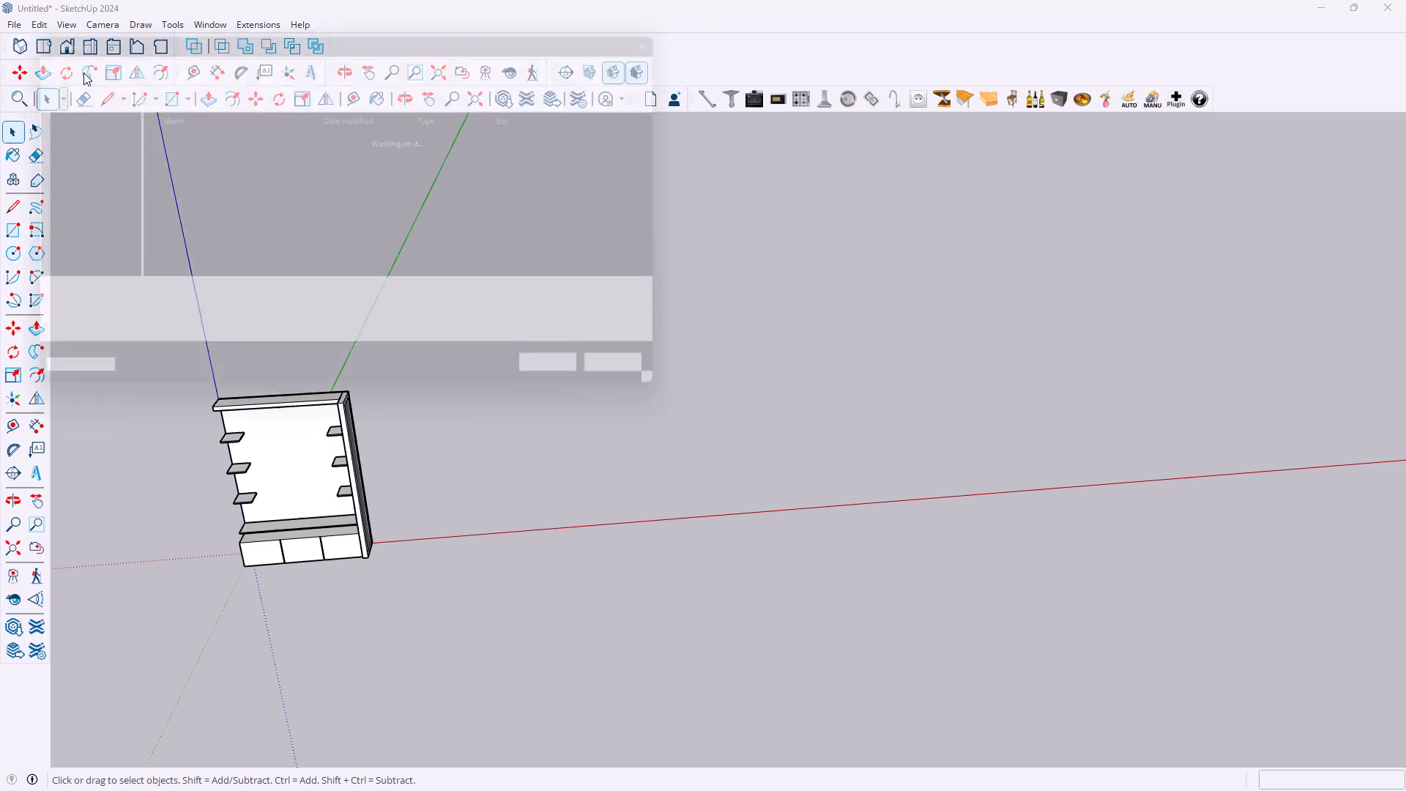
{"action": "scroll", "coordinate": [67, 242], "scroll_direction": "down", "scroll_amount": 2}
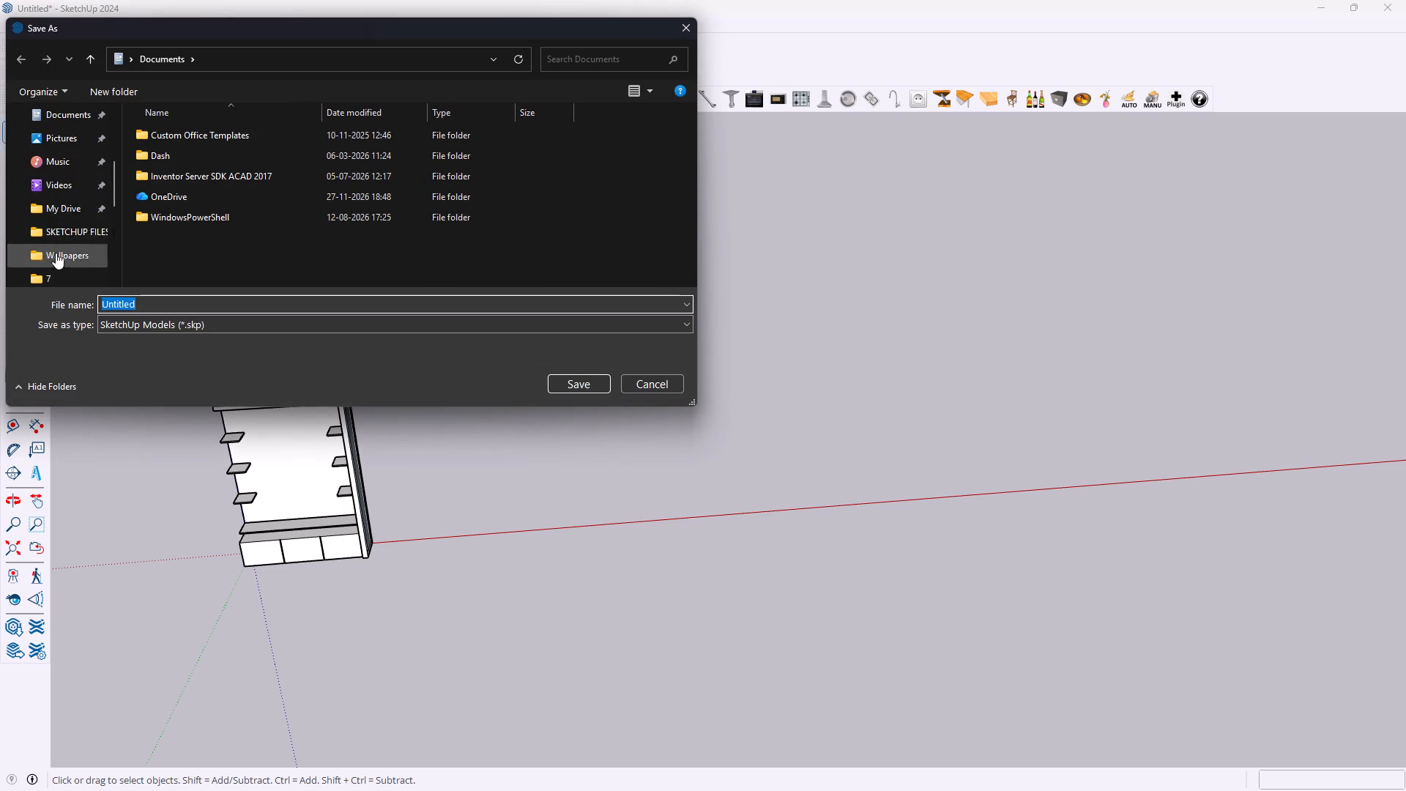
{"action": "scroll", "coordinate": [56, 259], "scroll_direction": "down", "scroll_amount": 1}
{"action": "left_click", "coordinate": [51, 235]}
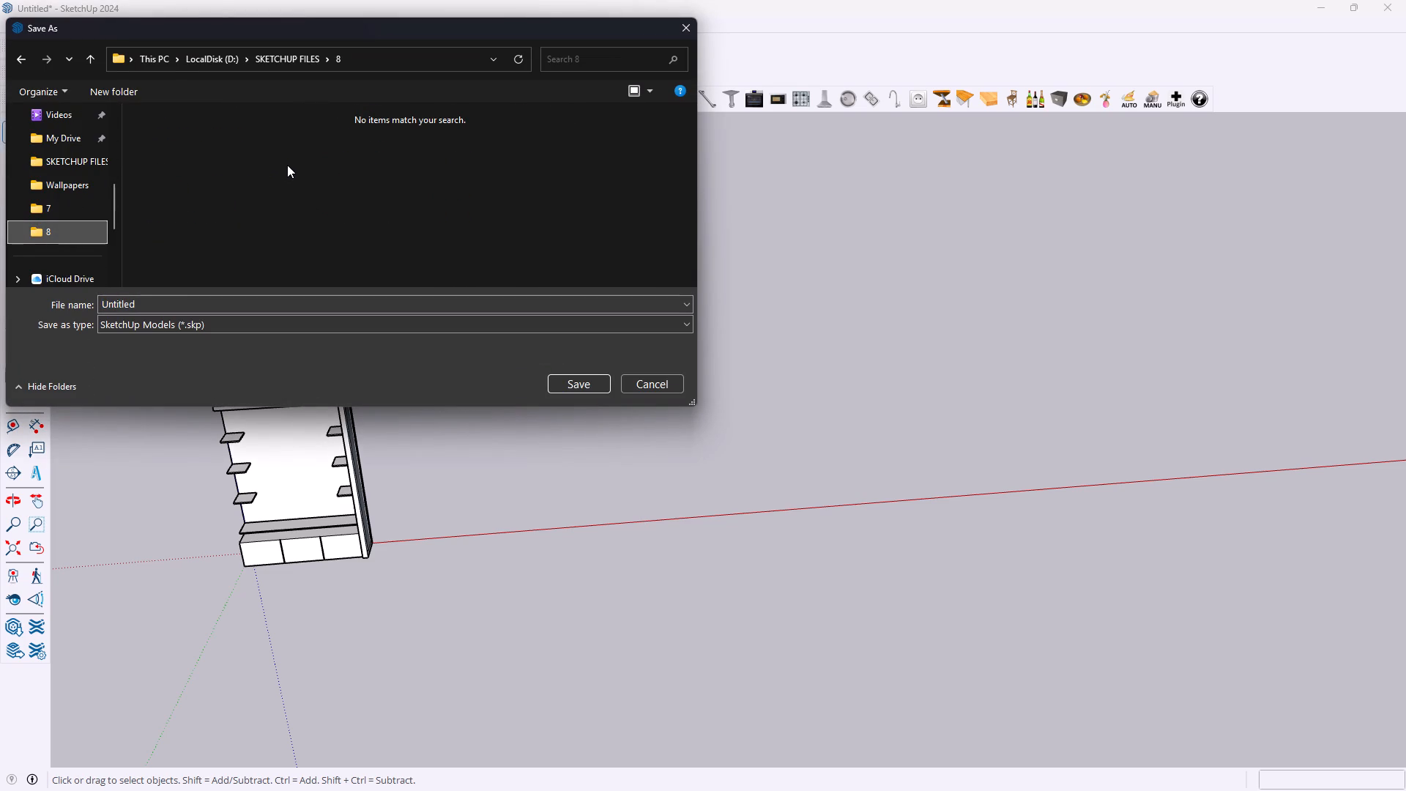
{"action": "left_click", "coordinate": [196, 302]}
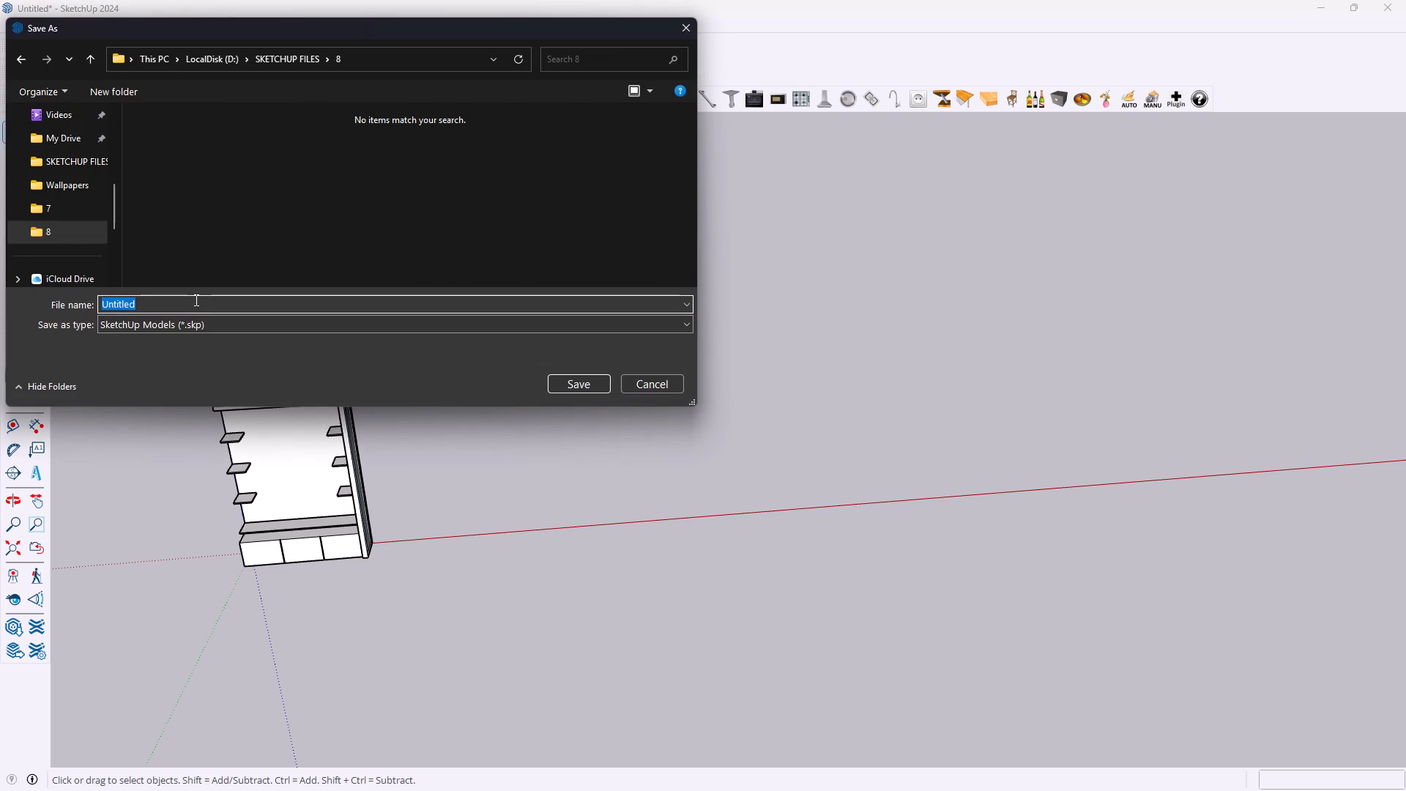
{"action": "type", "text": "Pooja"}
{"action": "key", "text": "space"}
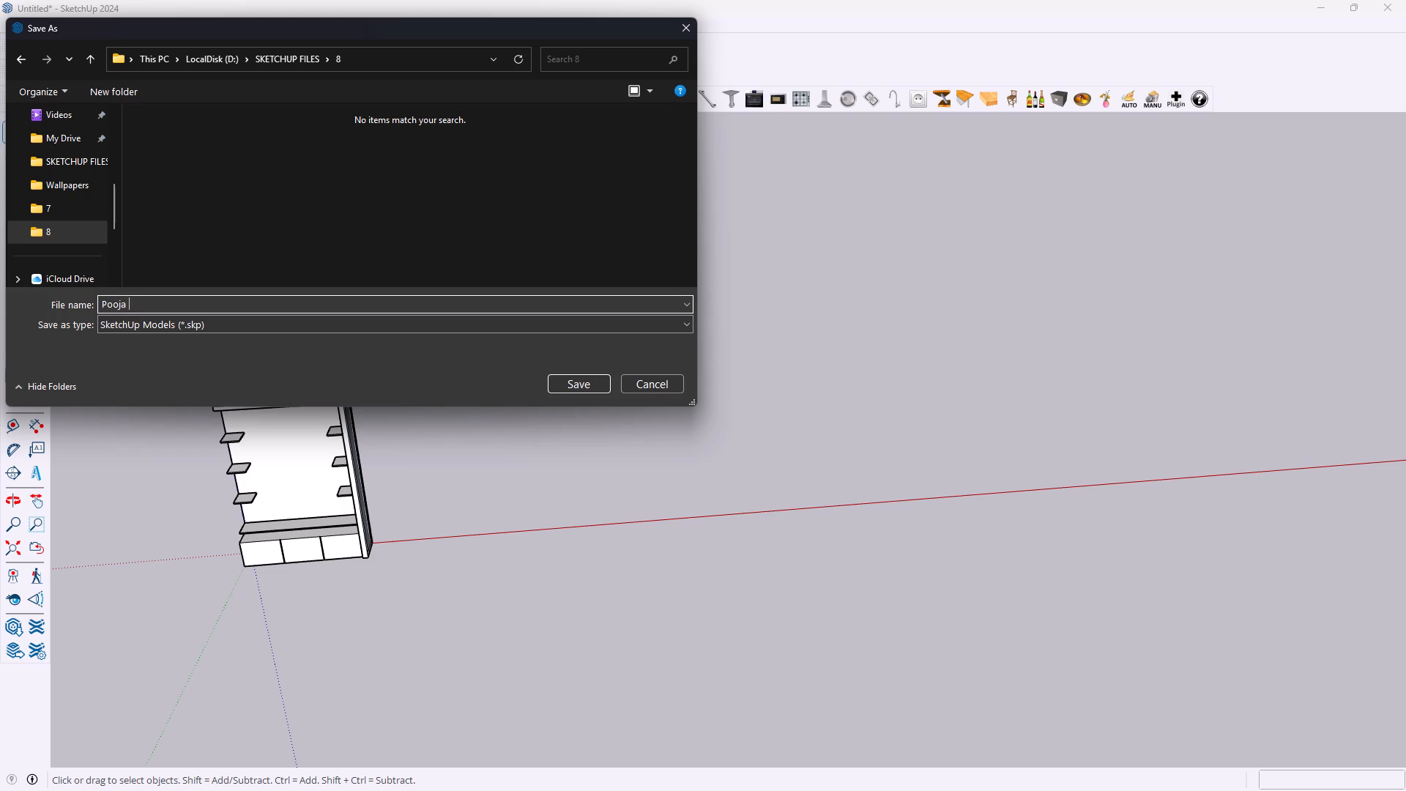
{"action": "type", "text": "Room"}
{"action": "key", "text": "Return"}
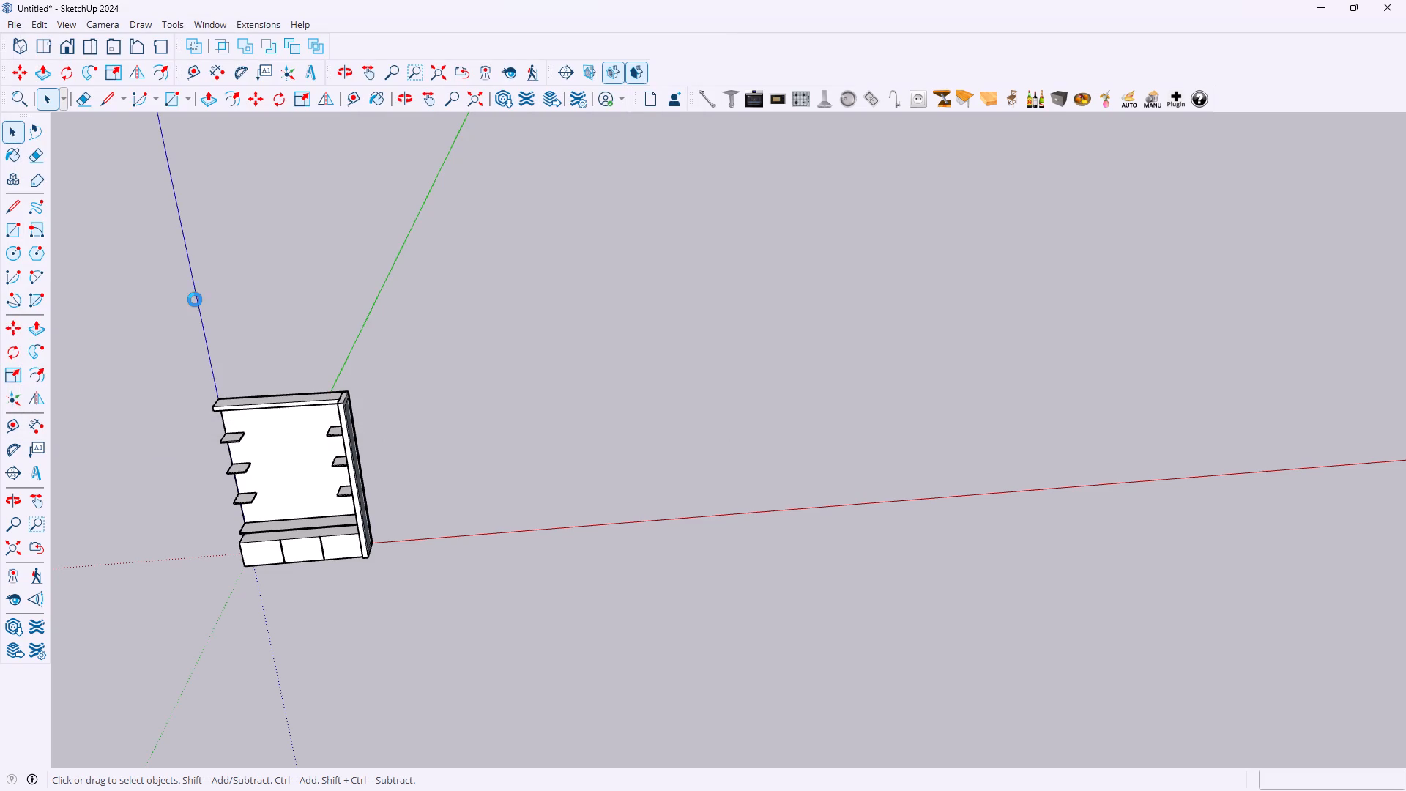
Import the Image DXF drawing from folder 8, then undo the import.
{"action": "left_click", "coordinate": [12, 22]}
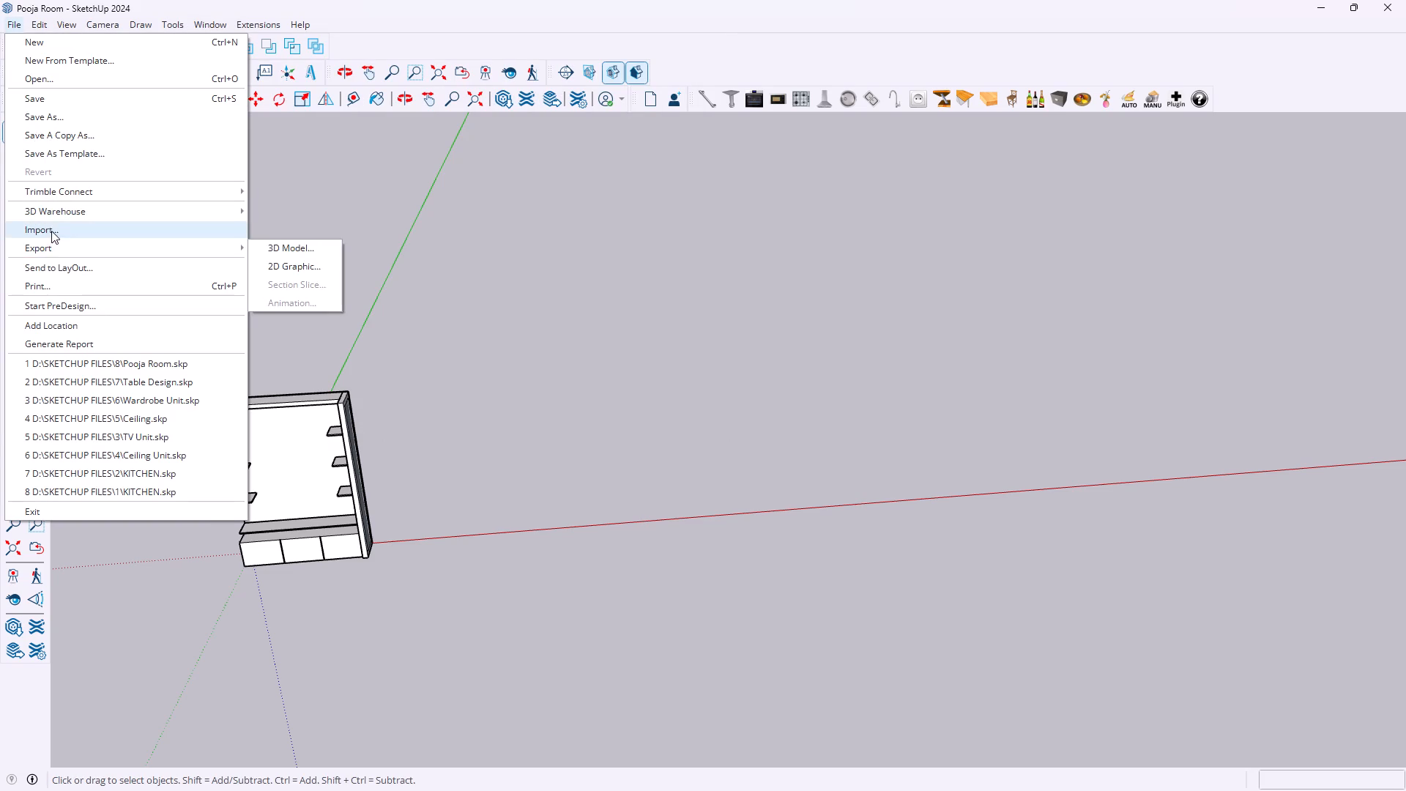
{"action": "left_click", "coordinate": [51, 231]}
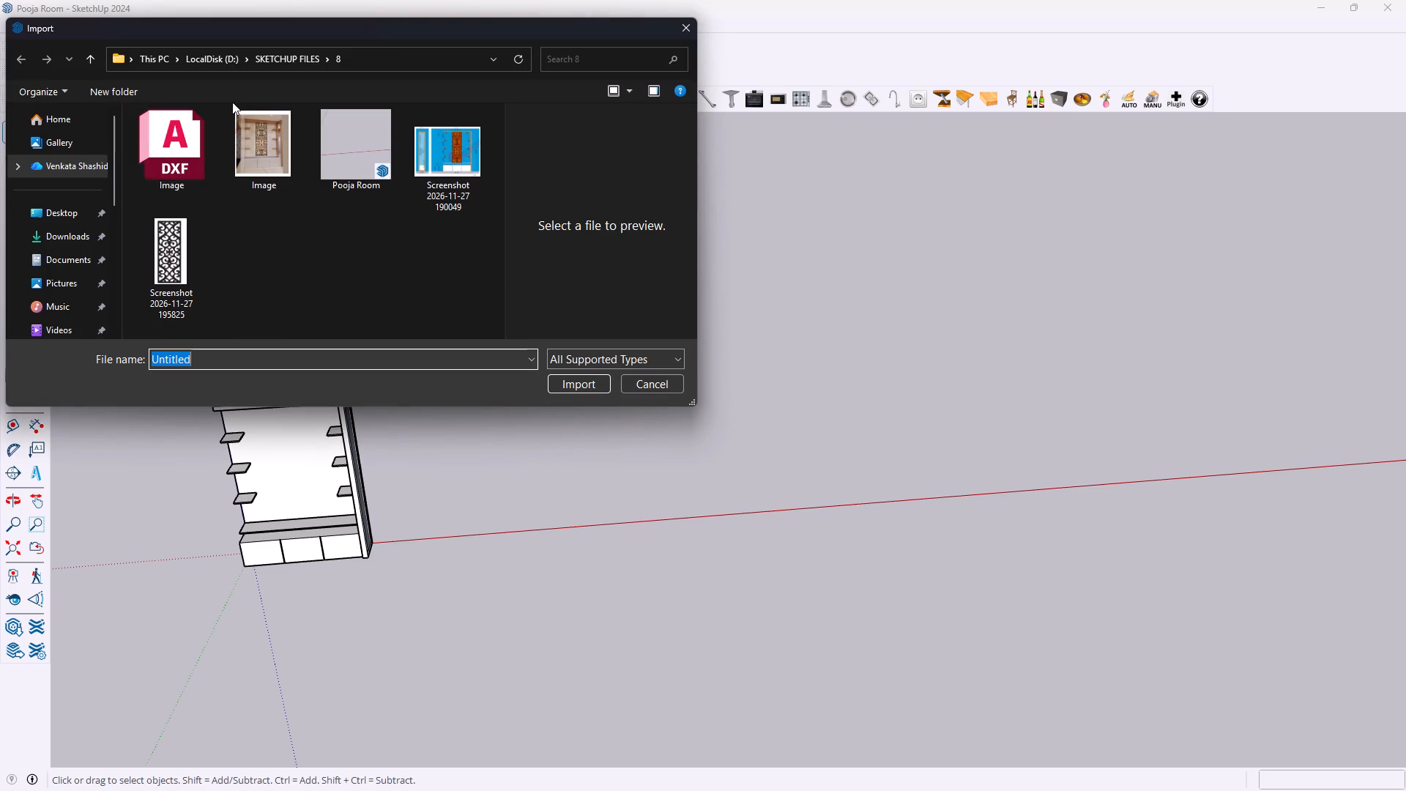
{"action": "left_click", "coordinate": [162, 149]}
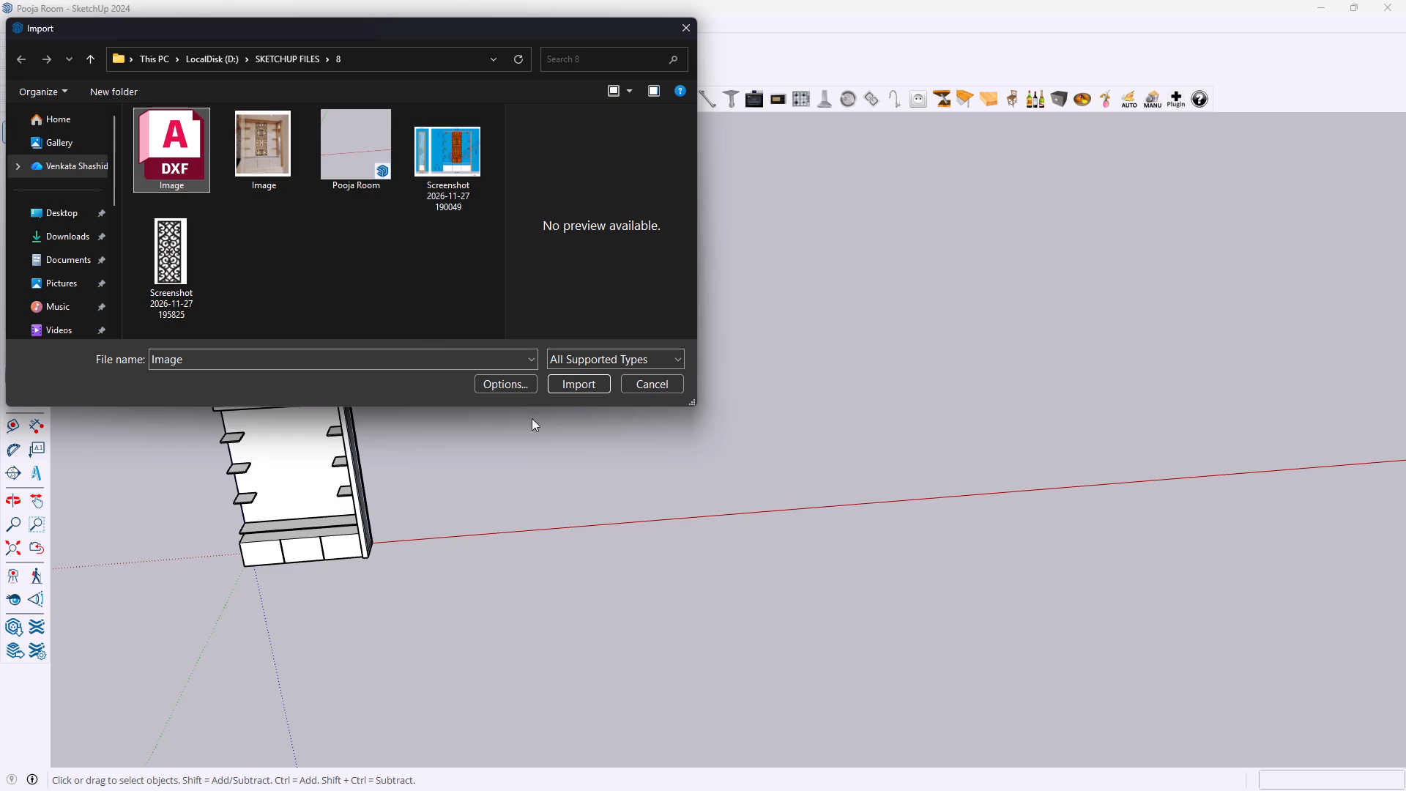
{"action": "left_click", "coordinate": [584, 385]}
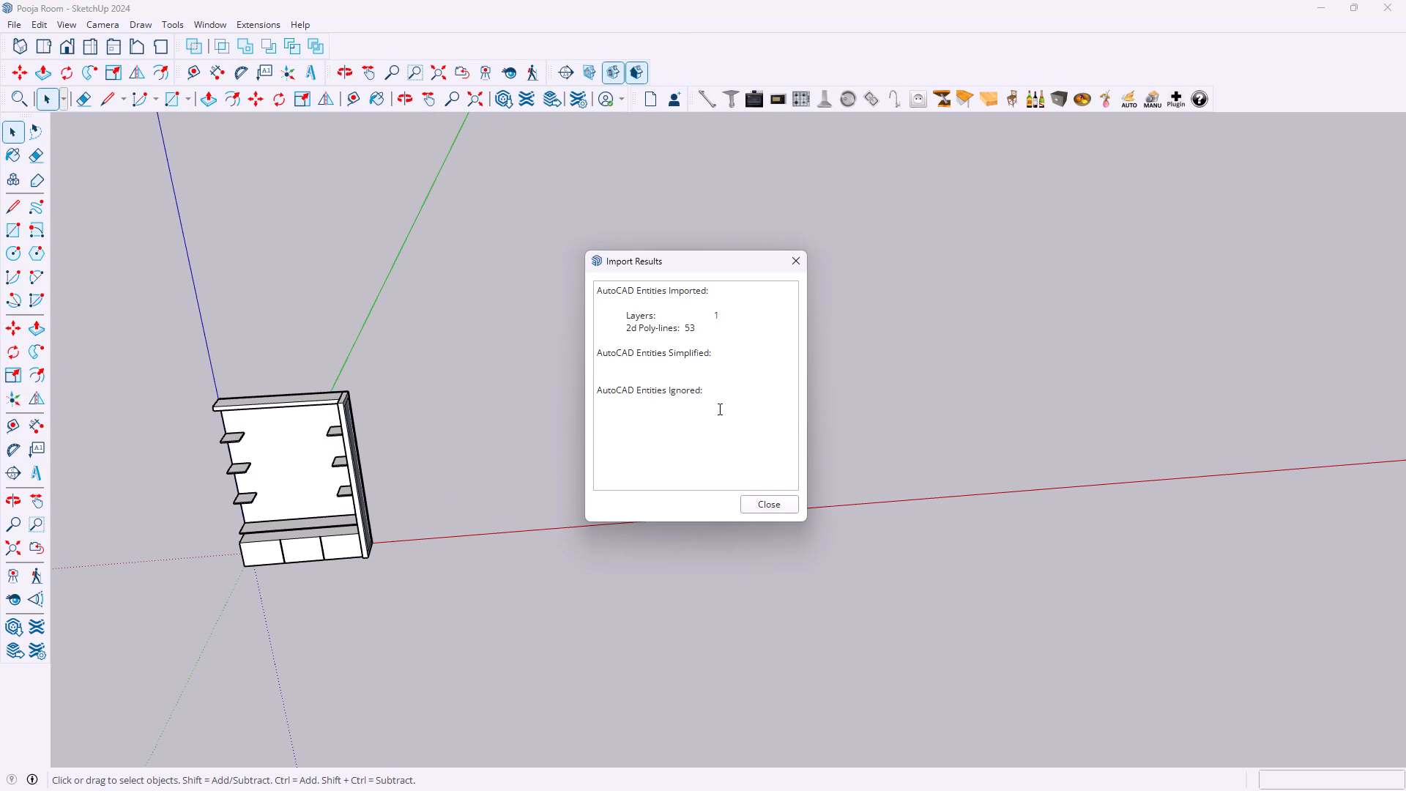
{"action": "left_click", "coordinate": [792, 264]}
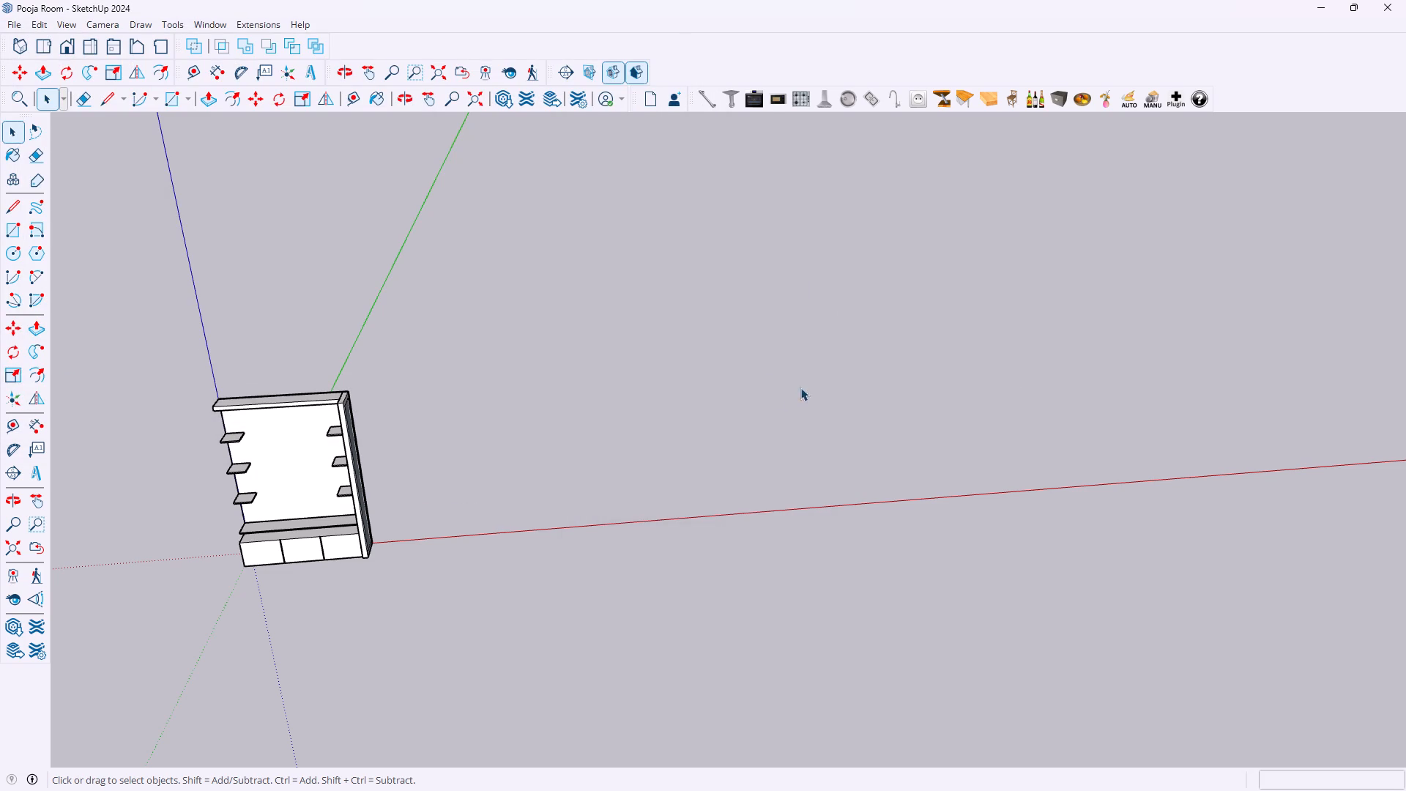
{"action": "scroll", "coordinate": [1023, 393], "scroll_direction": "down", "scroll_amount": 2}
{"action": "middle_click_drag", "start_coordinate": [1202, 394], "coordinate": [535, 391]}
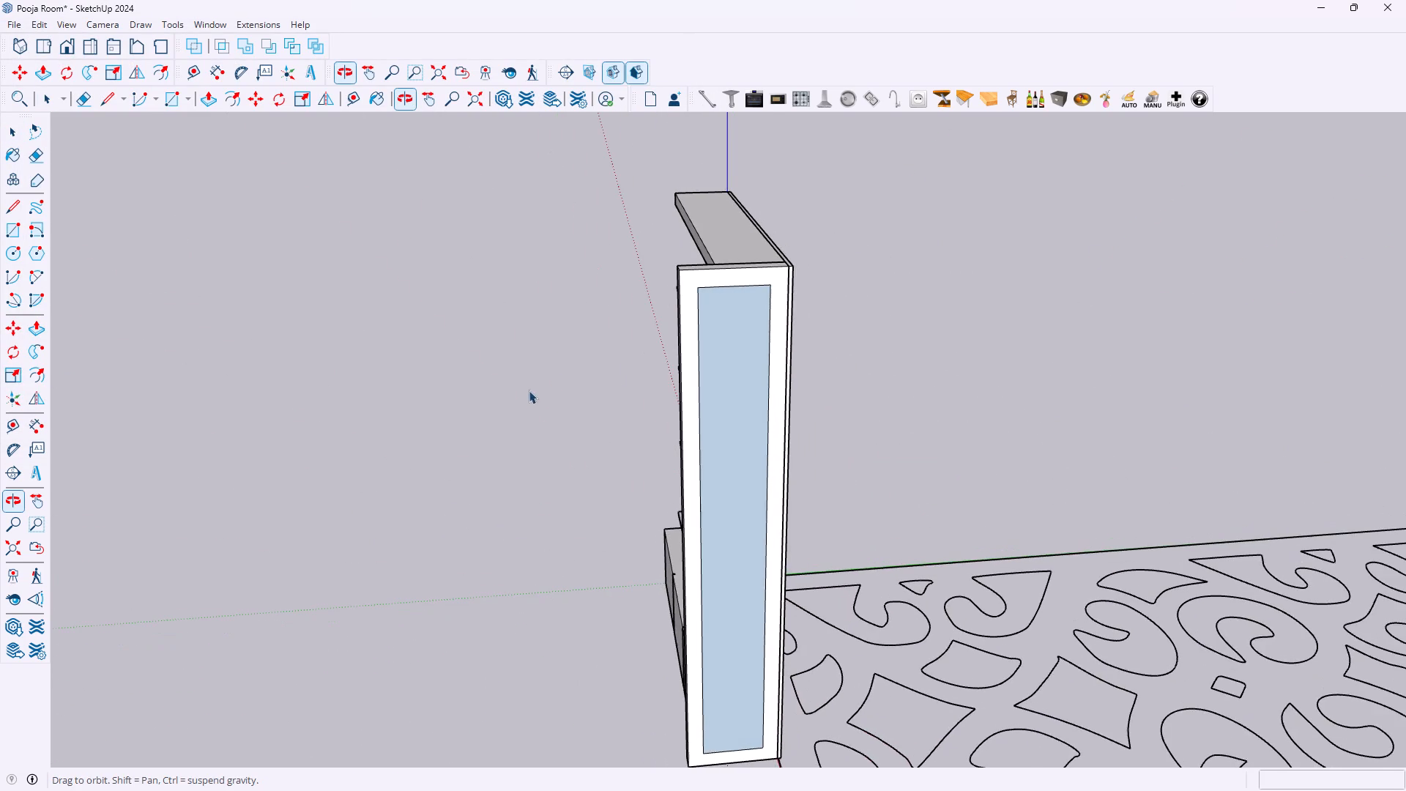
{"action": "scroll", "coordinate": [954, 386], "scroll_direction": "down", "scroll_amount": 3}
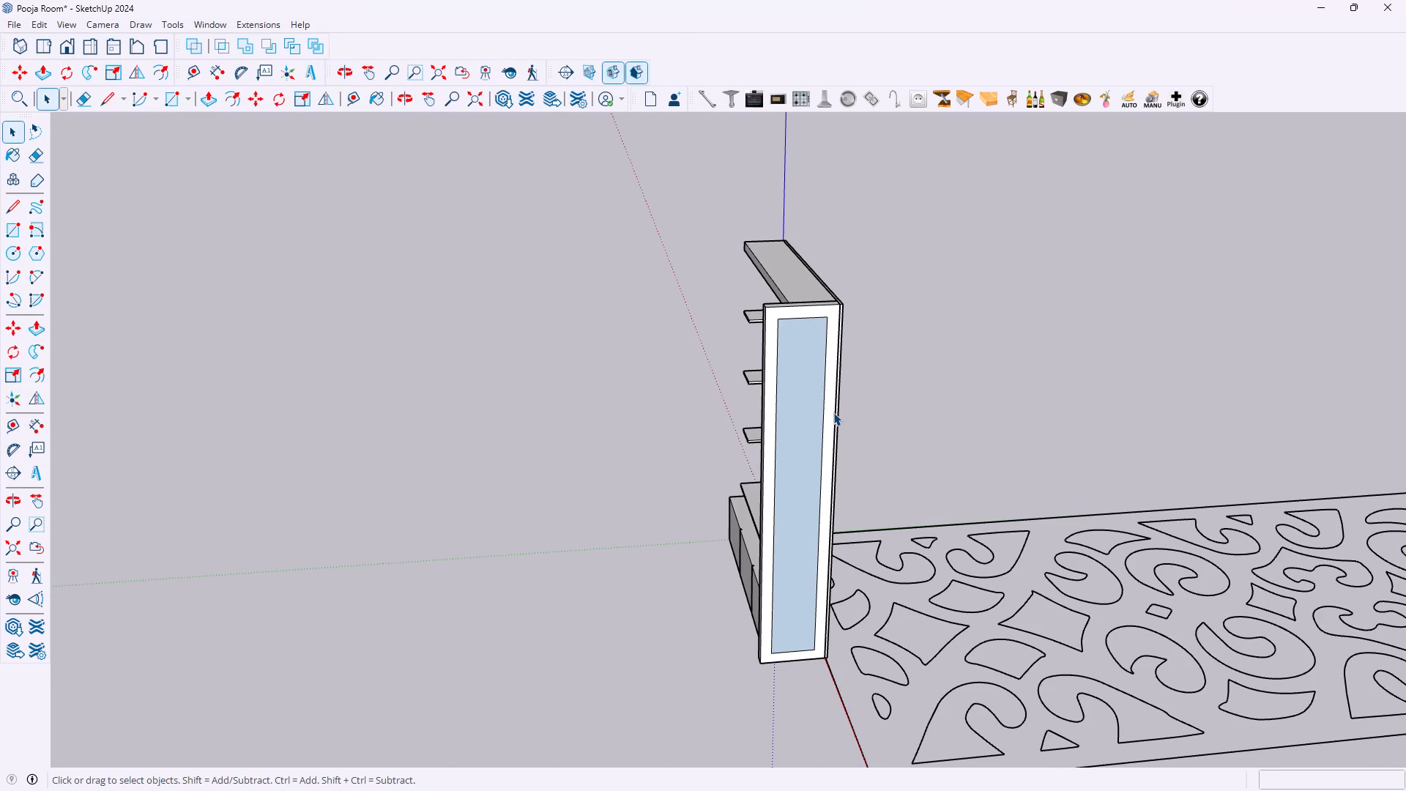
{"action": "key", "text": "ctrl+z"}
Move the entire shelving unit well clear of the origin, roughly along the positive red axis.
{"action": "middle_click_drag", "start_coordinate": [703, 366], "coordinate": [1090, 367]}
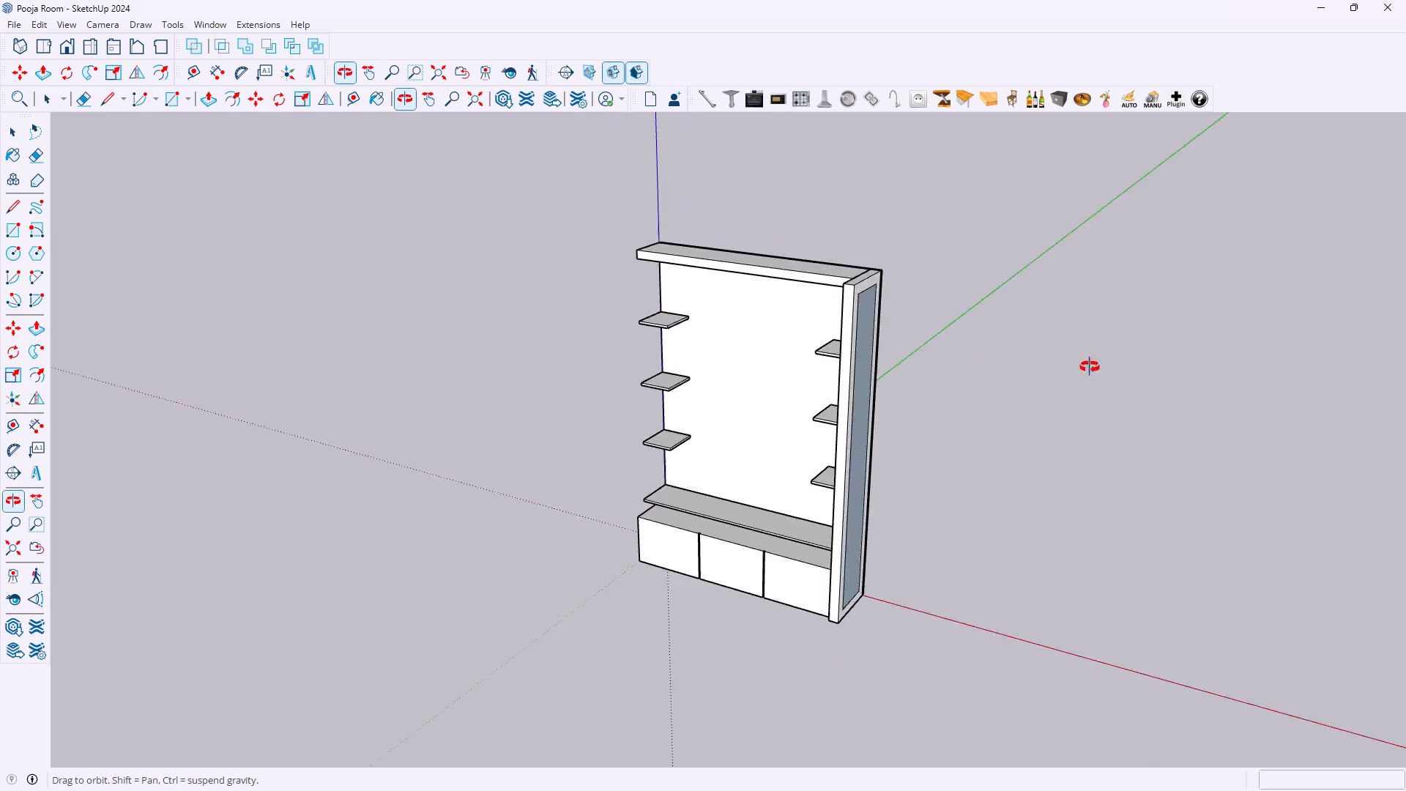
{"action": "middle_click_drag", "start_coordinate": [1090, 367], "coordinate": [1199, 348]}
{"action": "left_click_drag", "start_coordinate": [561, 220], "coordinate": [904, 556]}
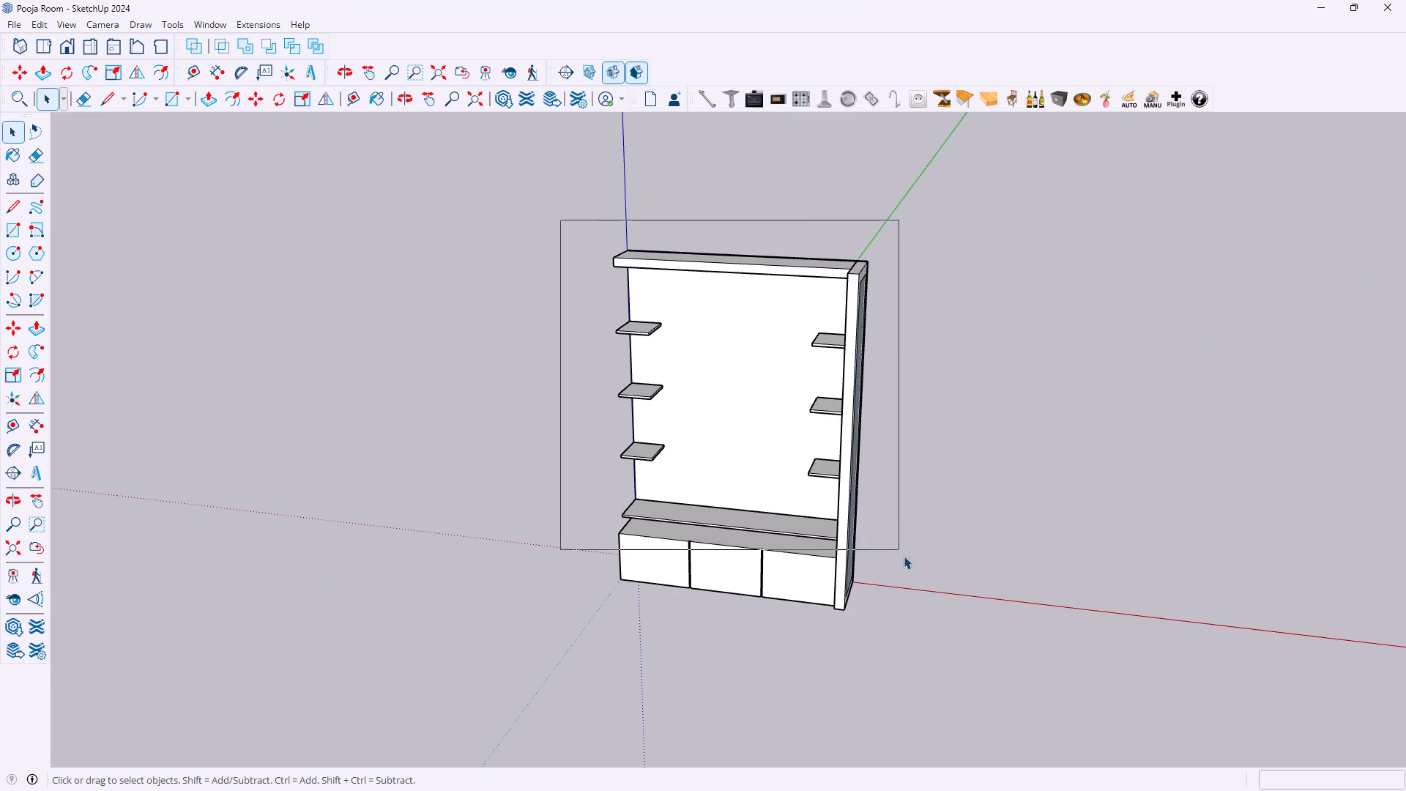
{"action": "left_click_drag", "start_coordinate": [904, 556], "coordinate": [931, 625]}
{"action": "key", "text": "m"}
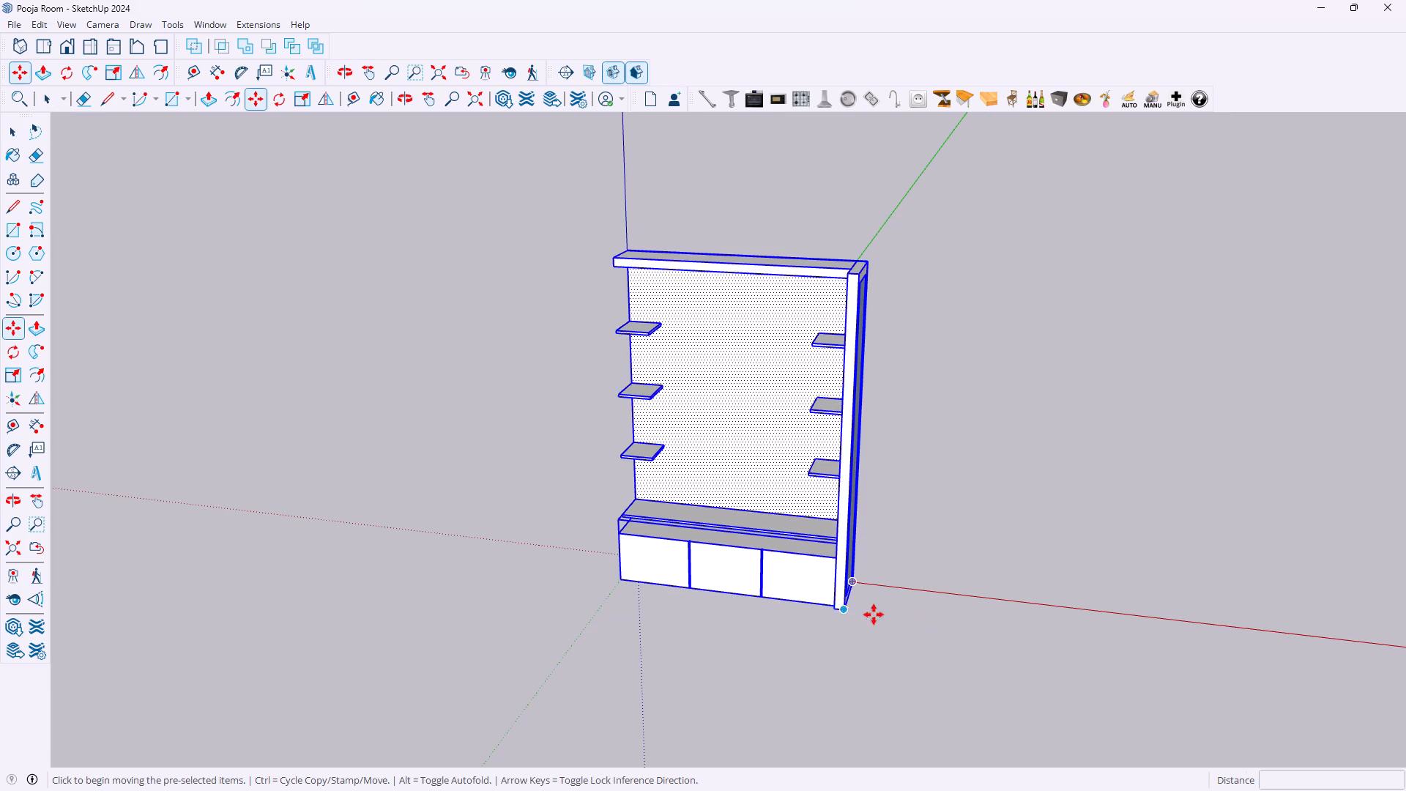
{"action": "left_click_drag", "start_coordinate": [855, 581], "coordinate": [870, 581]}
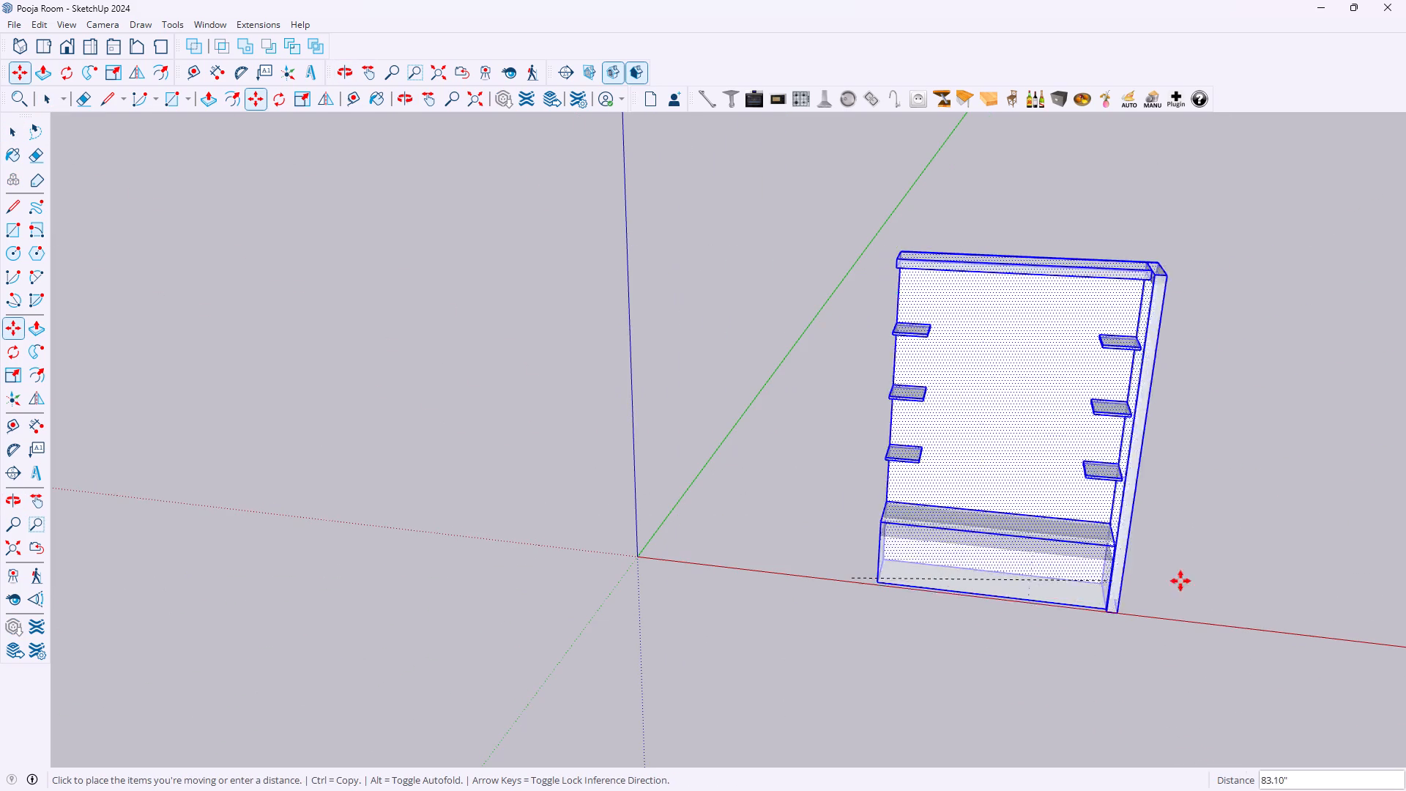
{"action": "scroll", "coordinate": [1231, 517], "scroll_direction": "down", "scroll_amount": 7}
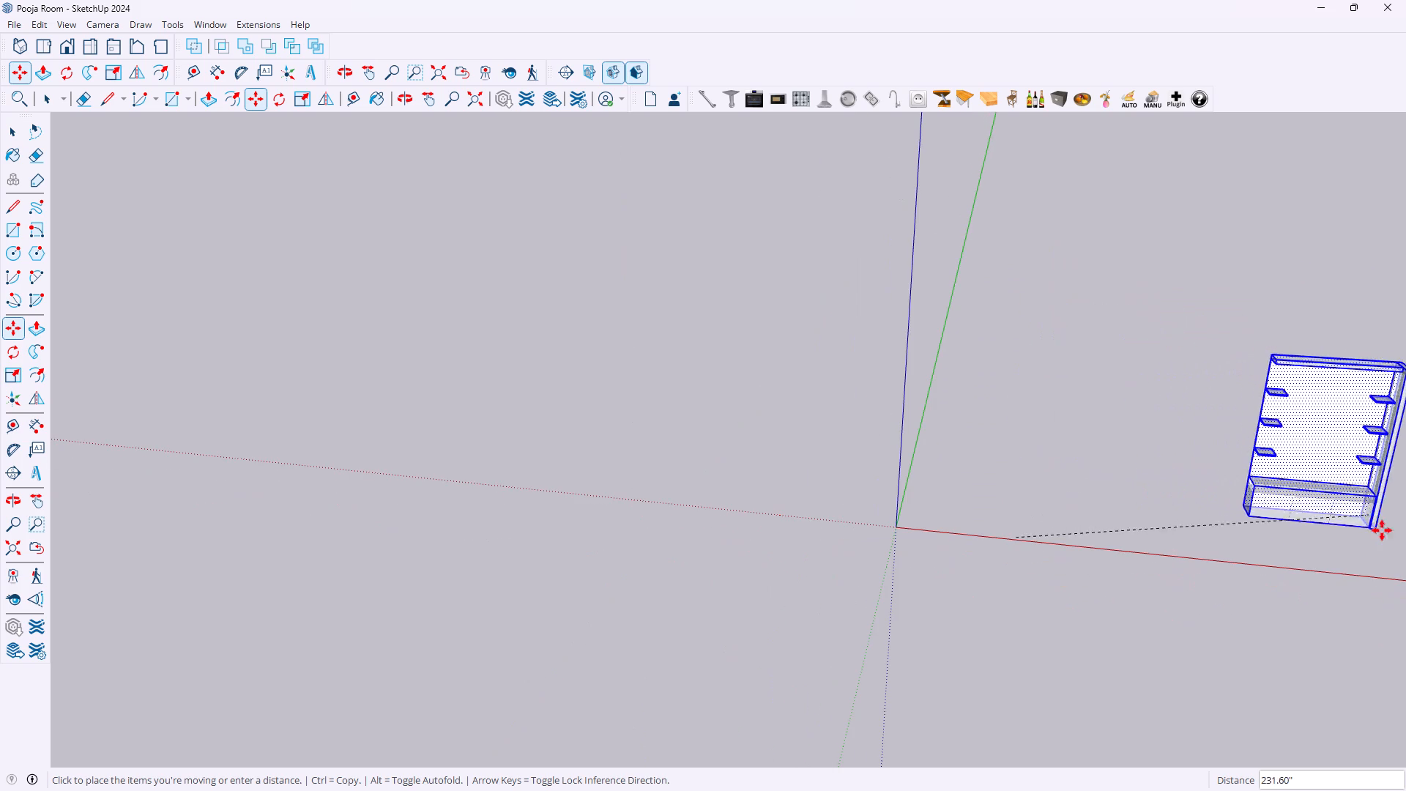
{"action": "left_click", "coordinate": [1383, 542]}
{"action": "key", "text": "space"}
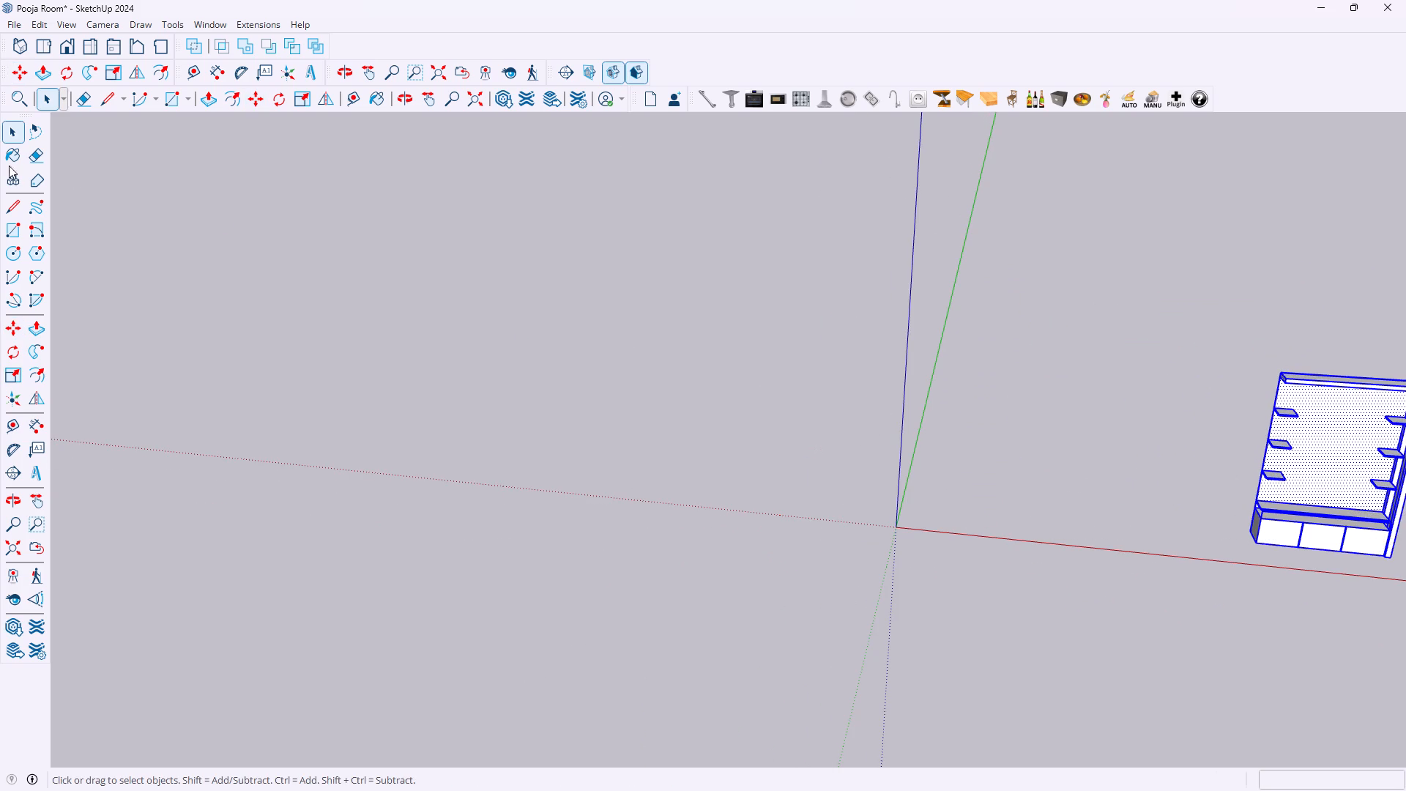
Import the Image DXF lattice drawing from folder 8 into the cleared area at the origin.
{"action": "left_click", "coordinate": [13, 21]}
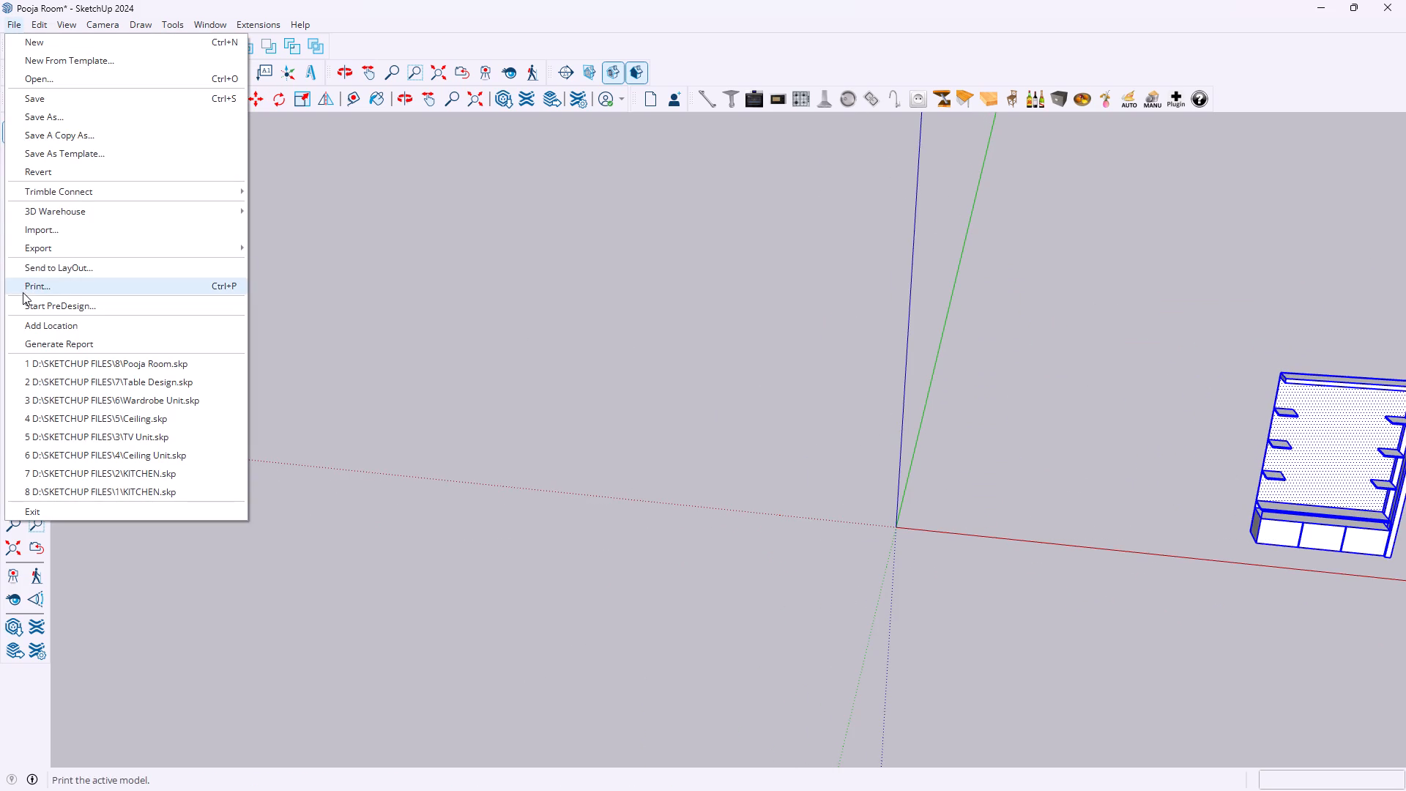
{"action": "left_click", "coordinate": [51, 226]}
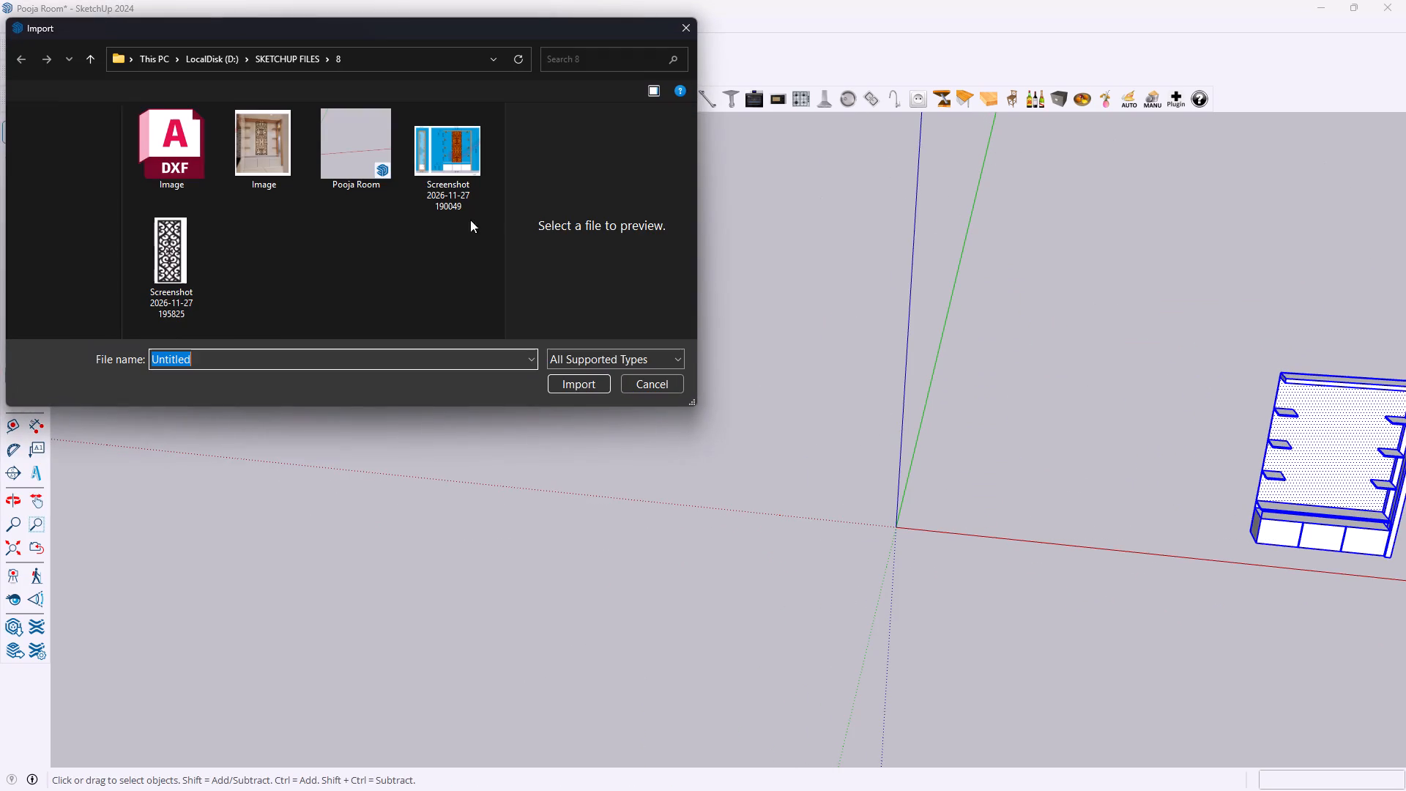
{"action": "left_click", "coordinate": [177, 154]}
{"action": "left_click", "coordinate": [563, 379]}
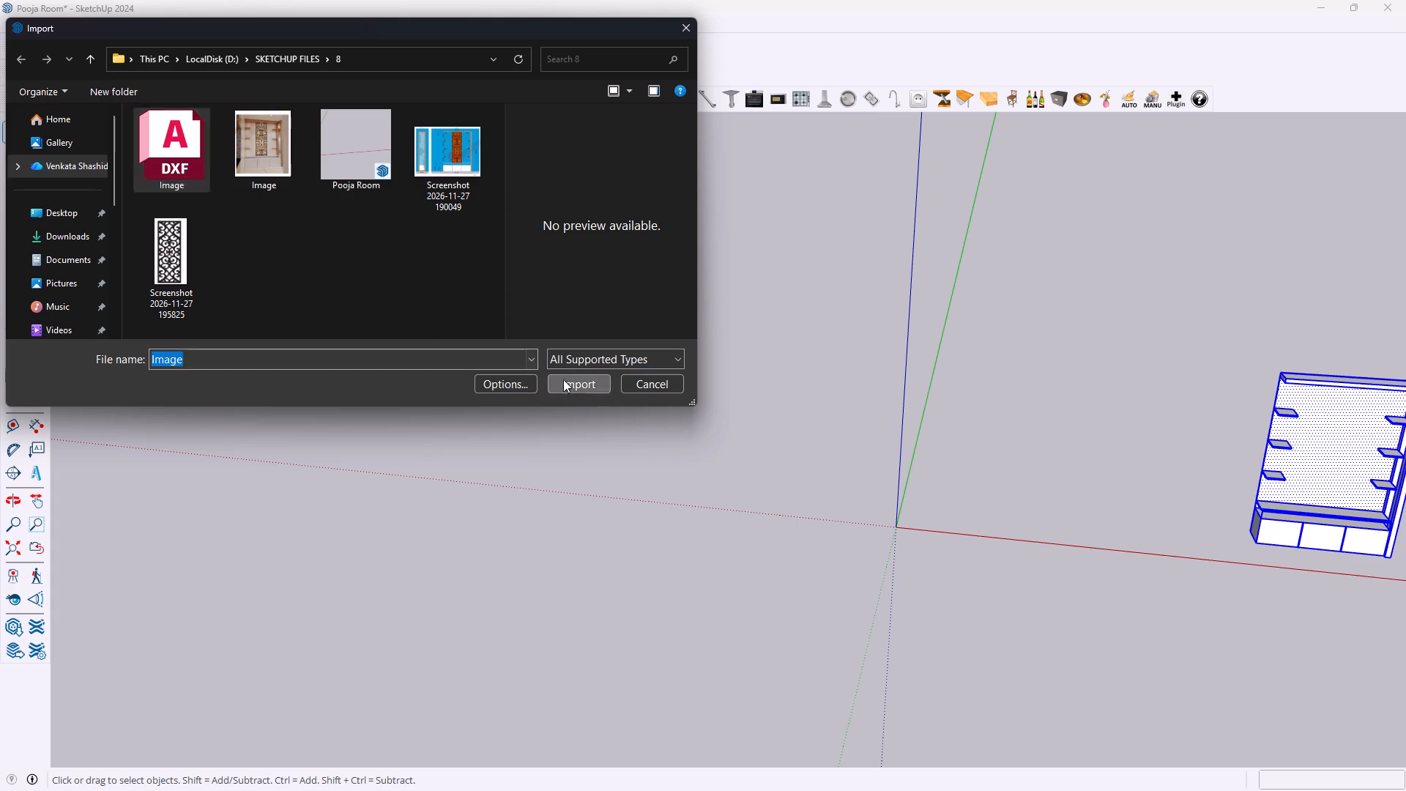
{"action": "left_click", "coordinate": [794, 264]}
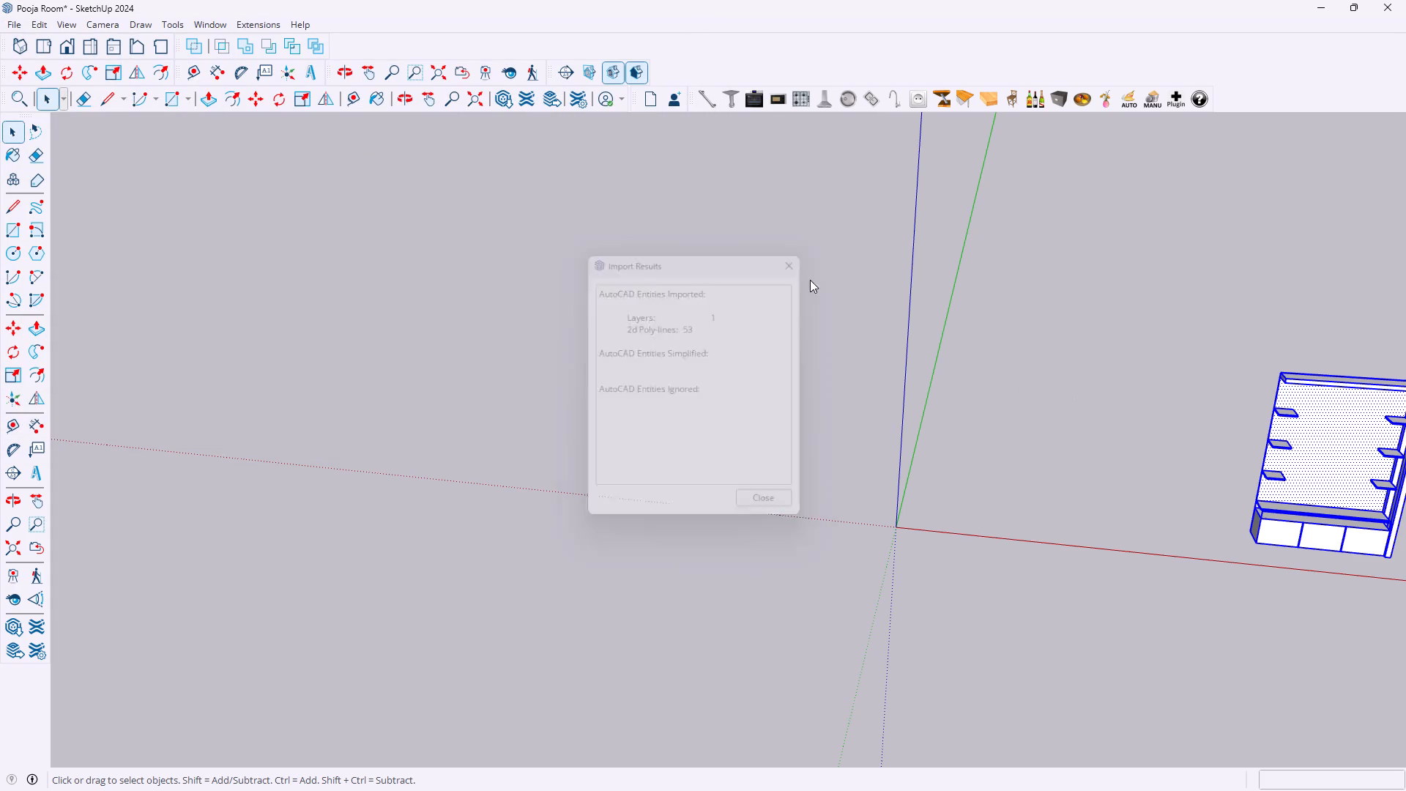
Rotate the imported lattice 90 degrees about the red axis at the origin, standing it upright.
{"action": "scroll", "coordinate": [669, 352], "scroll_direction": "down", "scroll_amount": 2}
{"action": "middle_click_drag", "start_coordinate": [595, 355], "coordinate": [757, 412]}
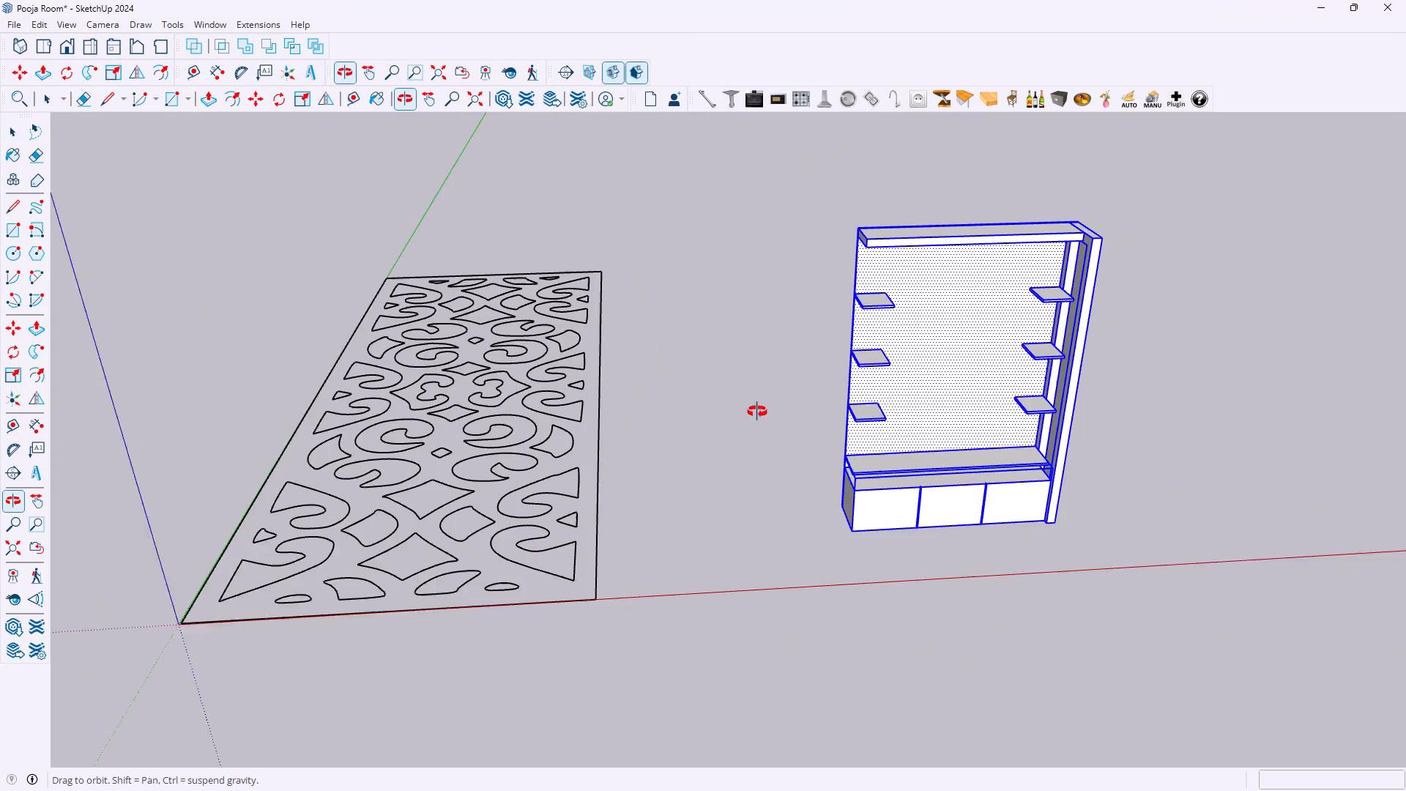
{"action": "middle_click_drag", "start_coordinate": [757, 412], "coordinate": [770, 417]}
{"action": "scroll", "coordinate": [376, 337], "scroll_direction": "down", "scroll_amount": 2}
{"action": "middle_click_drag", "start_coordinate": [286, 301], "coordinate": [321, 394]}
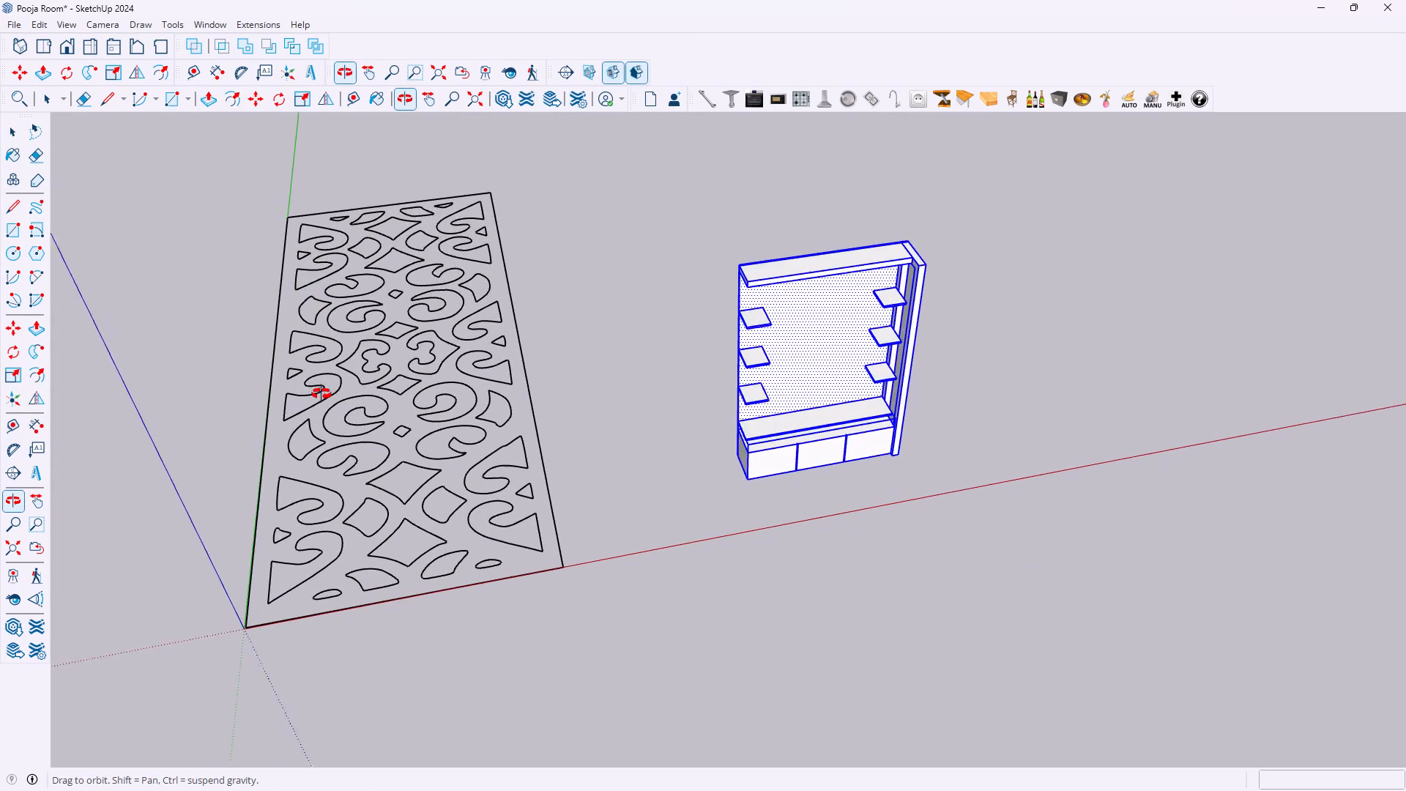
{"action": "middle_click_drag", "start_coordinate": [321, 394], "coordinate": [303, 417]}
{"action": "scroll", "coordinate": [304, 274], "scroll_direction": "down", "scroll_amount": 2}
{"action": "left_click", "coordinate": [337, 271]}
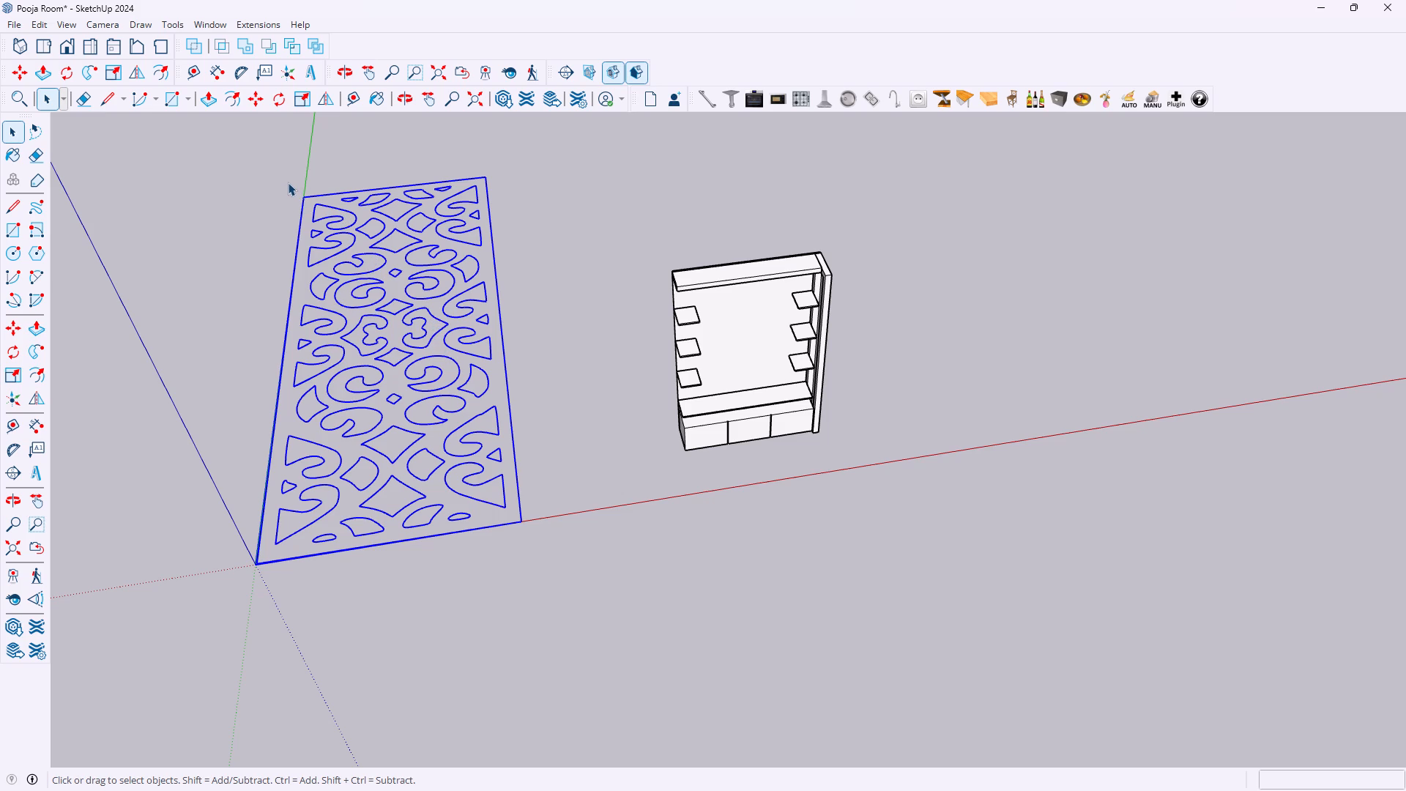
{"action": "key", "text": "q"}
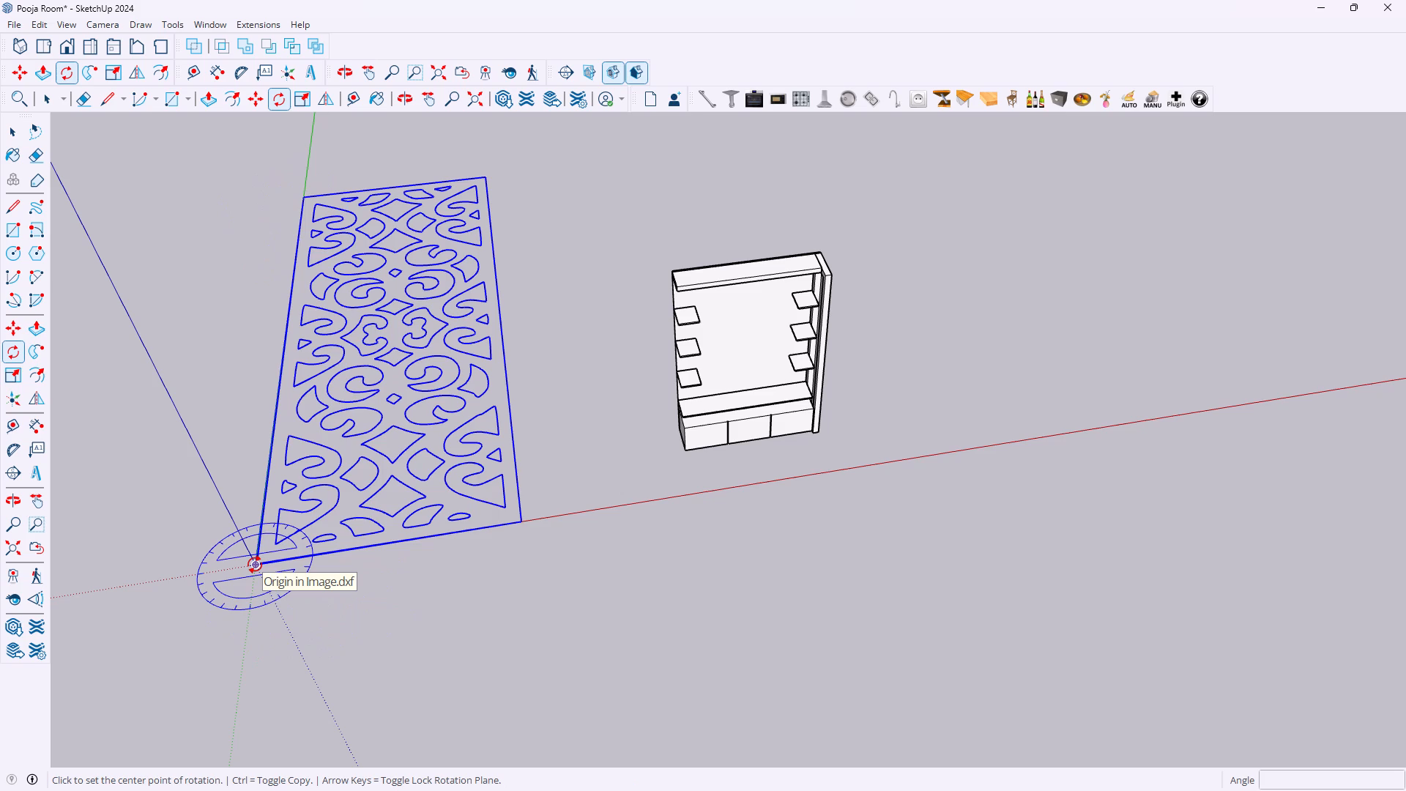
{"action": "key", "text": "Up"}
{"action": "key", "text": "Left"}
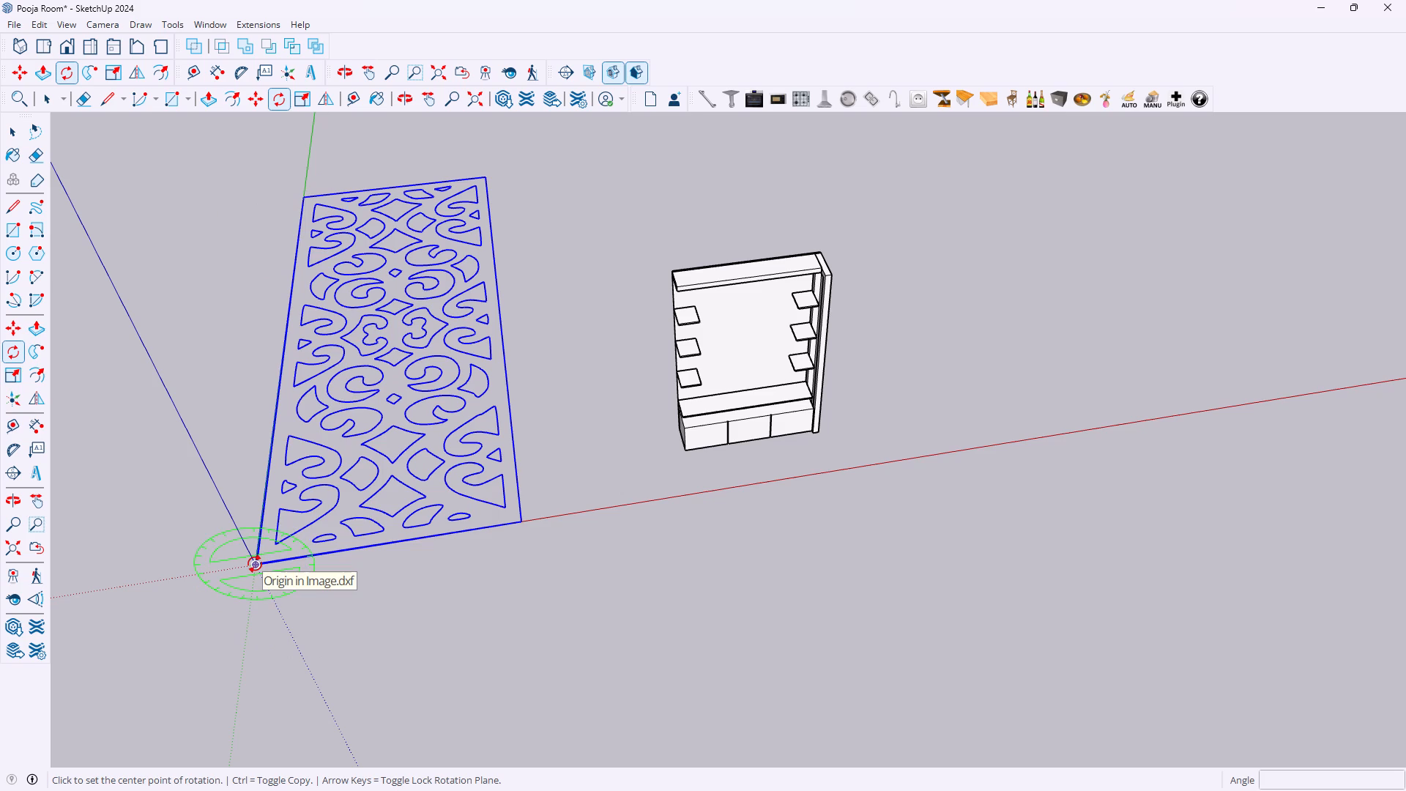
{"action": "key", "text": "Right"}
{"action": "left_click", "coordinate": [255, 562]}
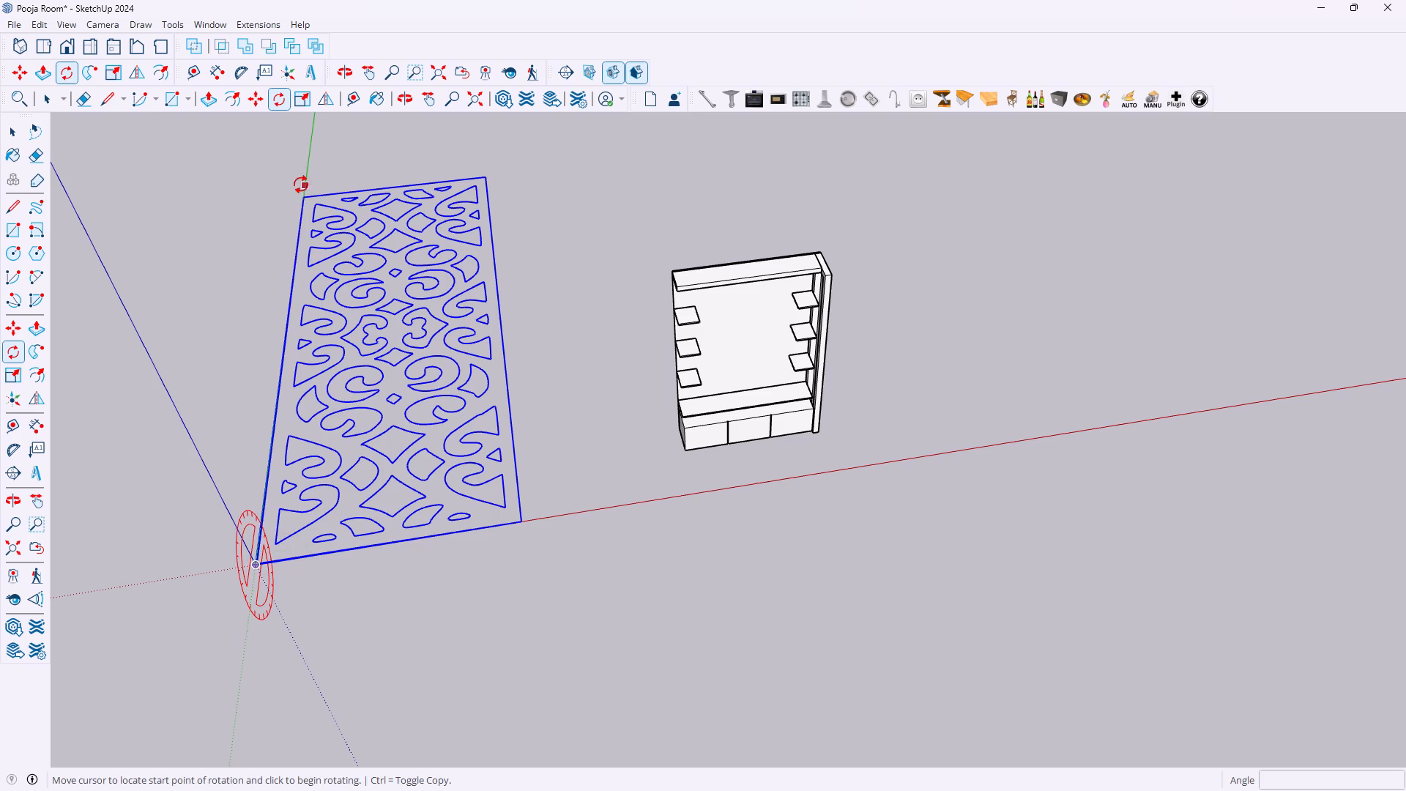
{"action": "left_click", "coordinate": [301, 196]}
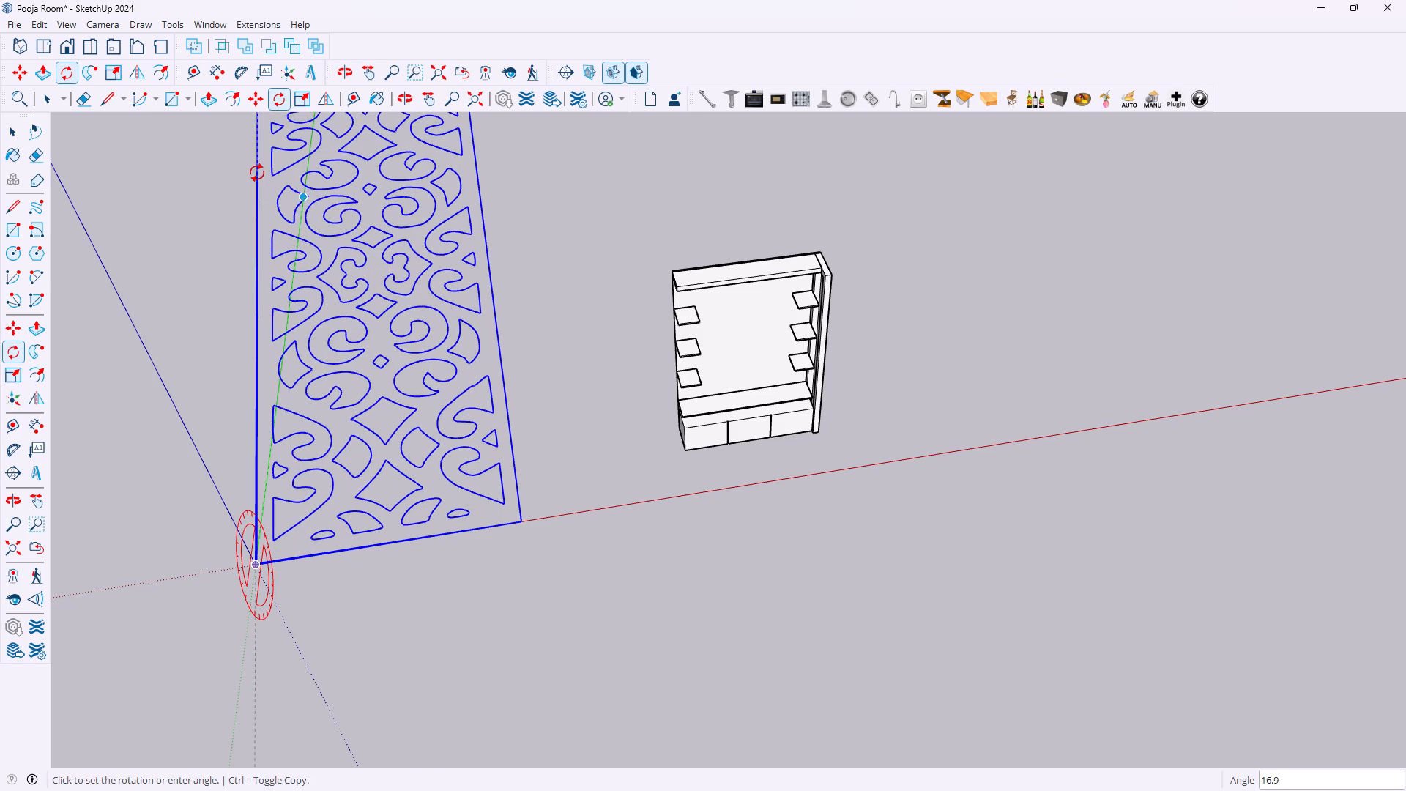
{"action": "scroll", "coordinate": [250, 185], "scroll_direction": "down", "scroll_amount": 8}
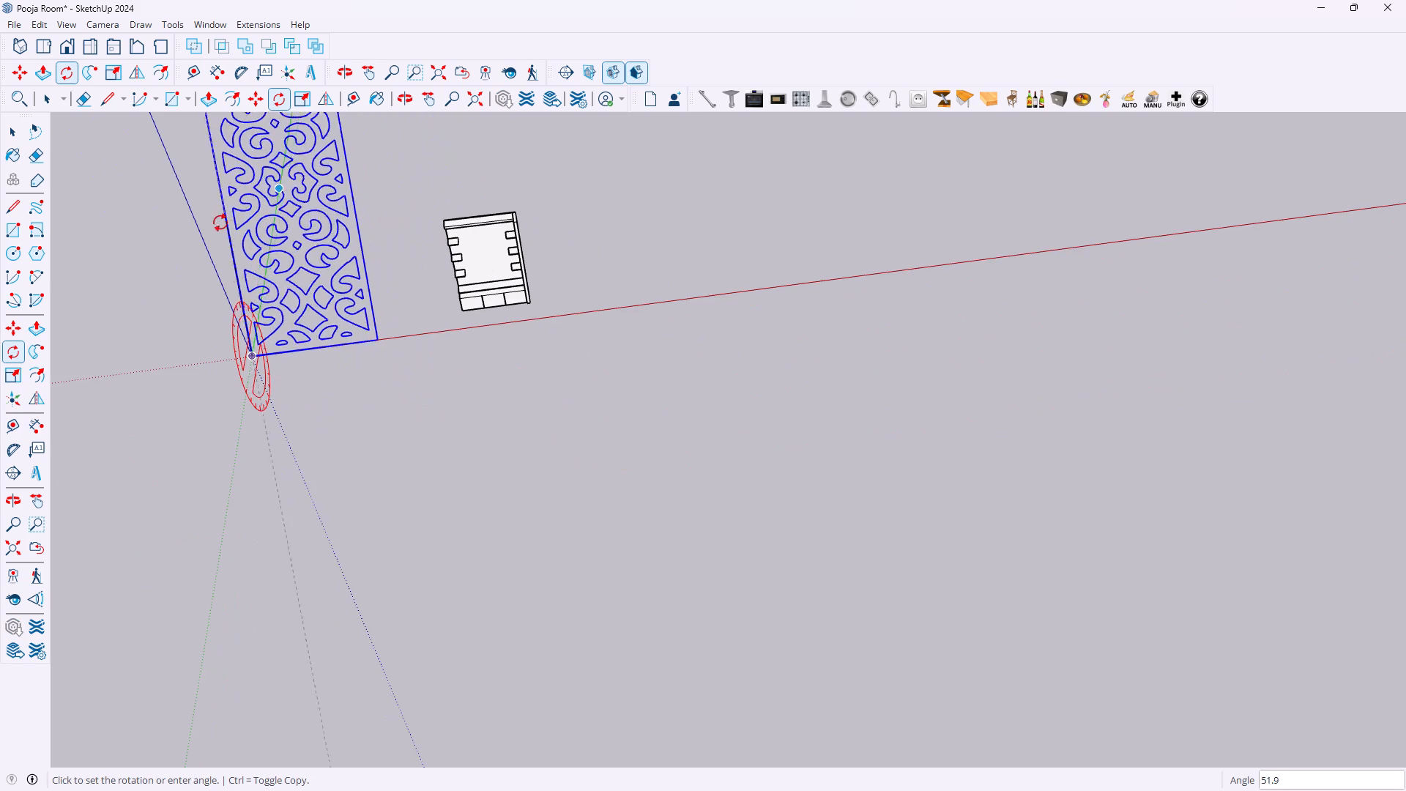
{"action": "key", "text": "9"}
{"action": "key", "text": "0"}
{"action": "key", "text": "Return"}
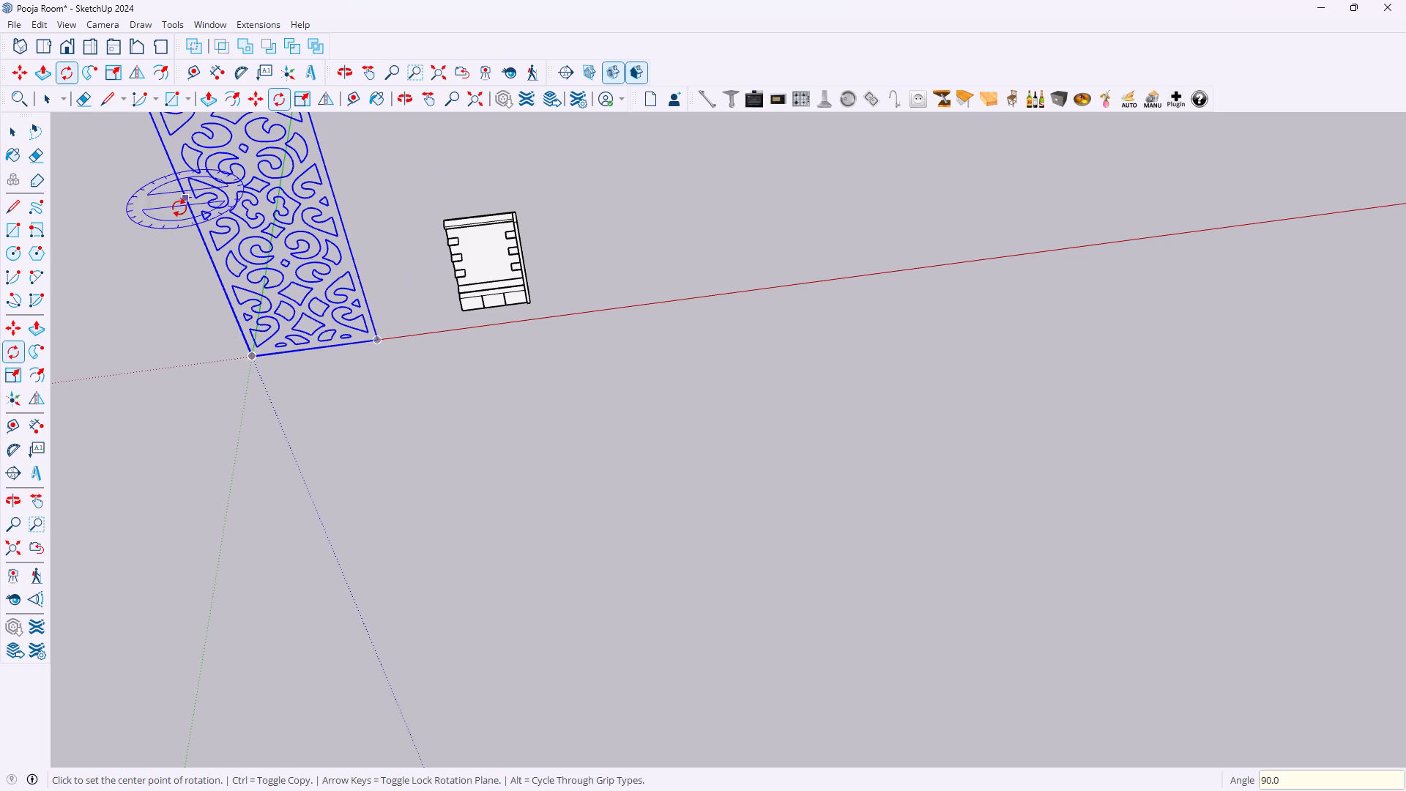
Scale the upright lattice's height by about 0.69 from its top edge, keeping the base fixed.
{"action": "scroll", "coordinate": [253, 304], "scroll_direction": "down", "scroll_amount": 9}
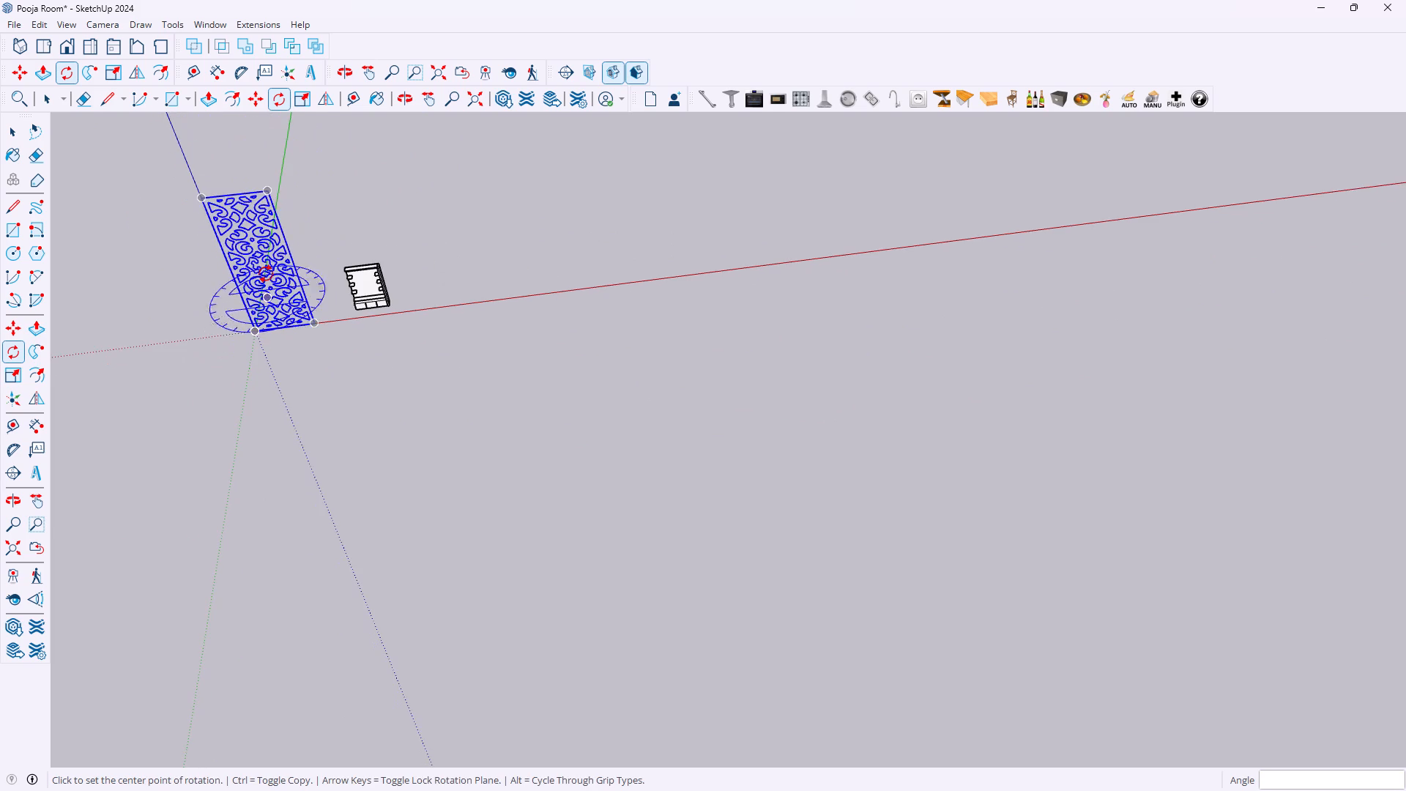
{"action": "scroll", "coordinate": [248, 172], "scroll_direction": "up", "scroll_amount": 2}
{"action": "key", "text": "s"}
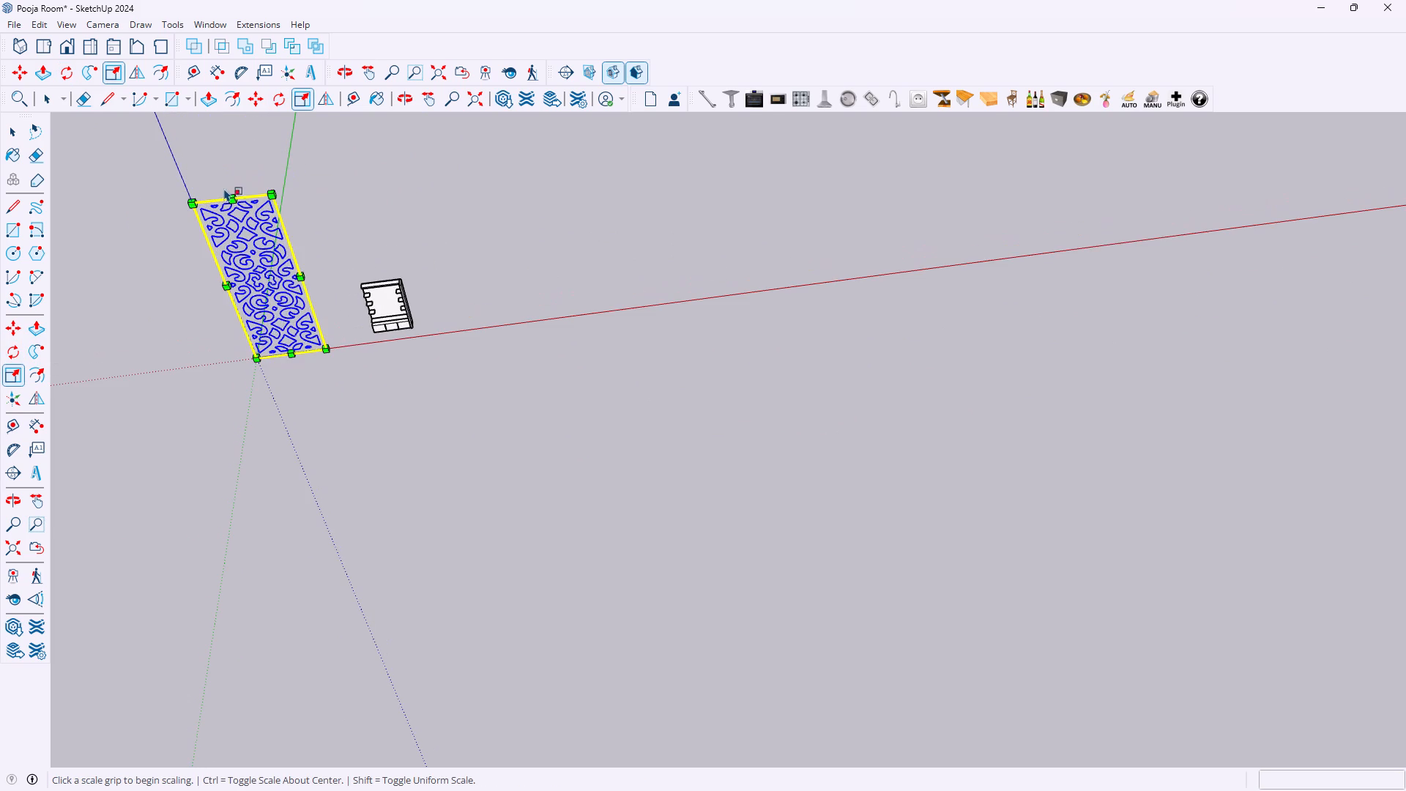
{"action": "scroll", "coordinate": [223, 189], "scroll_direction": "up", "scroll_amount": 3}
{"action": "left_click", "coordinate": [238, 203]}
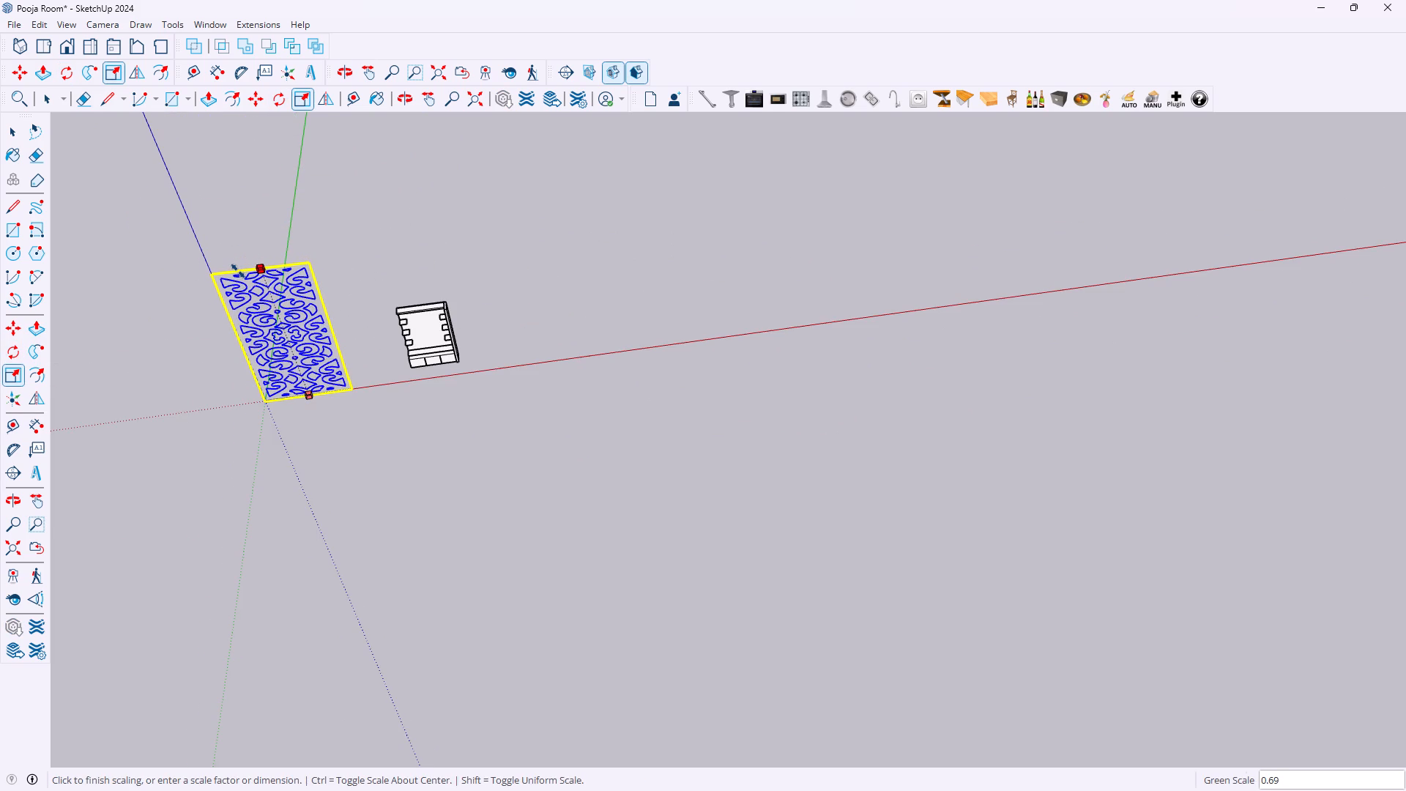
{"action": "left_click", "coordinate": [239, 271]}
Scale the lattice's width along the red axis by 0.58, keeping the edge at the origin fixed.
{"action": "scroll", "coordinate": [248, 331], "scroll_direction": "up", "scroll_amount": 1}
{"action": "middle_click_drag", "start_coordinate": [248, 331], "coordinate": [264, 250]}
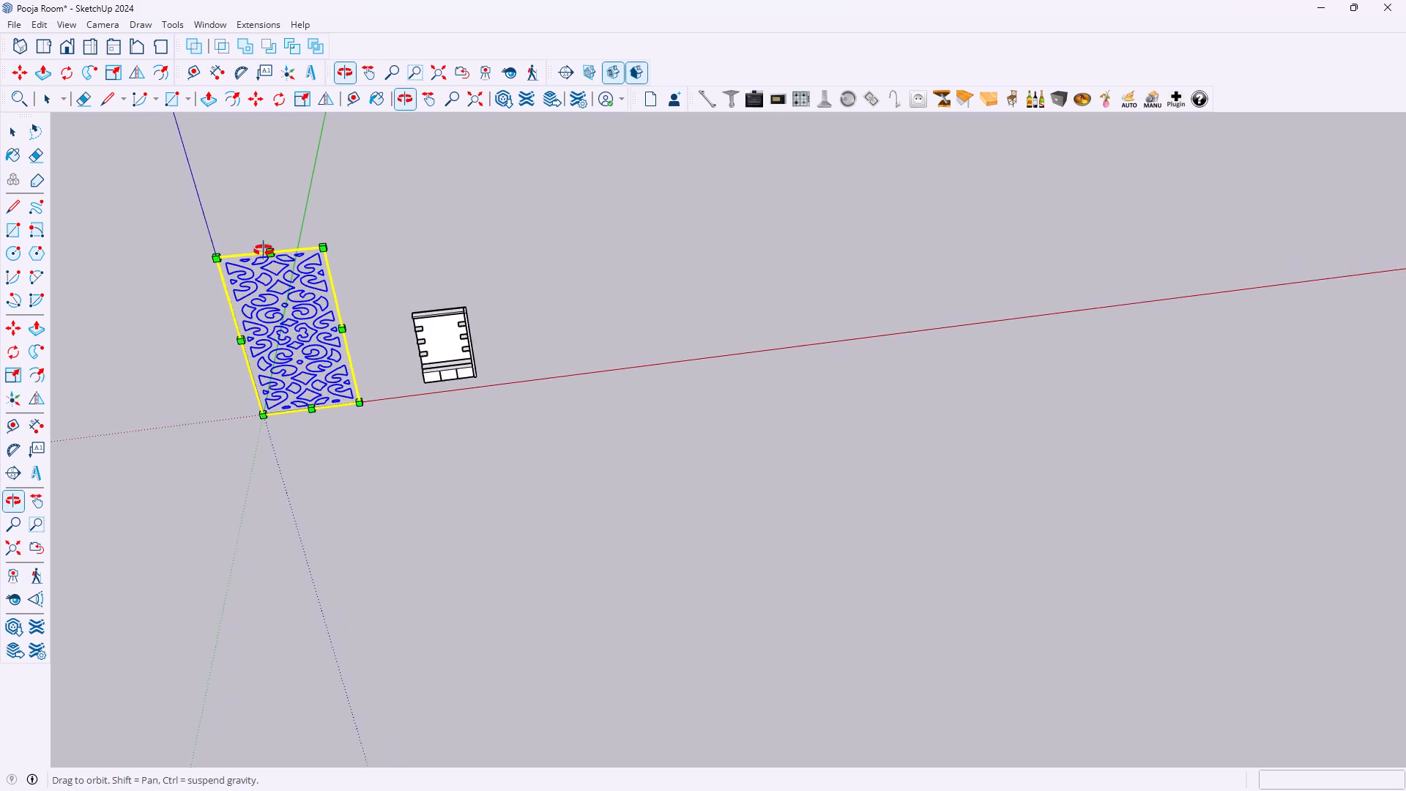
{"action": "middle_click_drag", "start_coordinate": [264, 250], "coordinate": [283, 173]}
{"action": "scroll", "coordinate": [287, 370], "scroll_direction": "up", "scroll_amount": 3}
{"action": "middle_click_drag", "start_coordinate": [289, 308], "coordinate": [293, 220]}
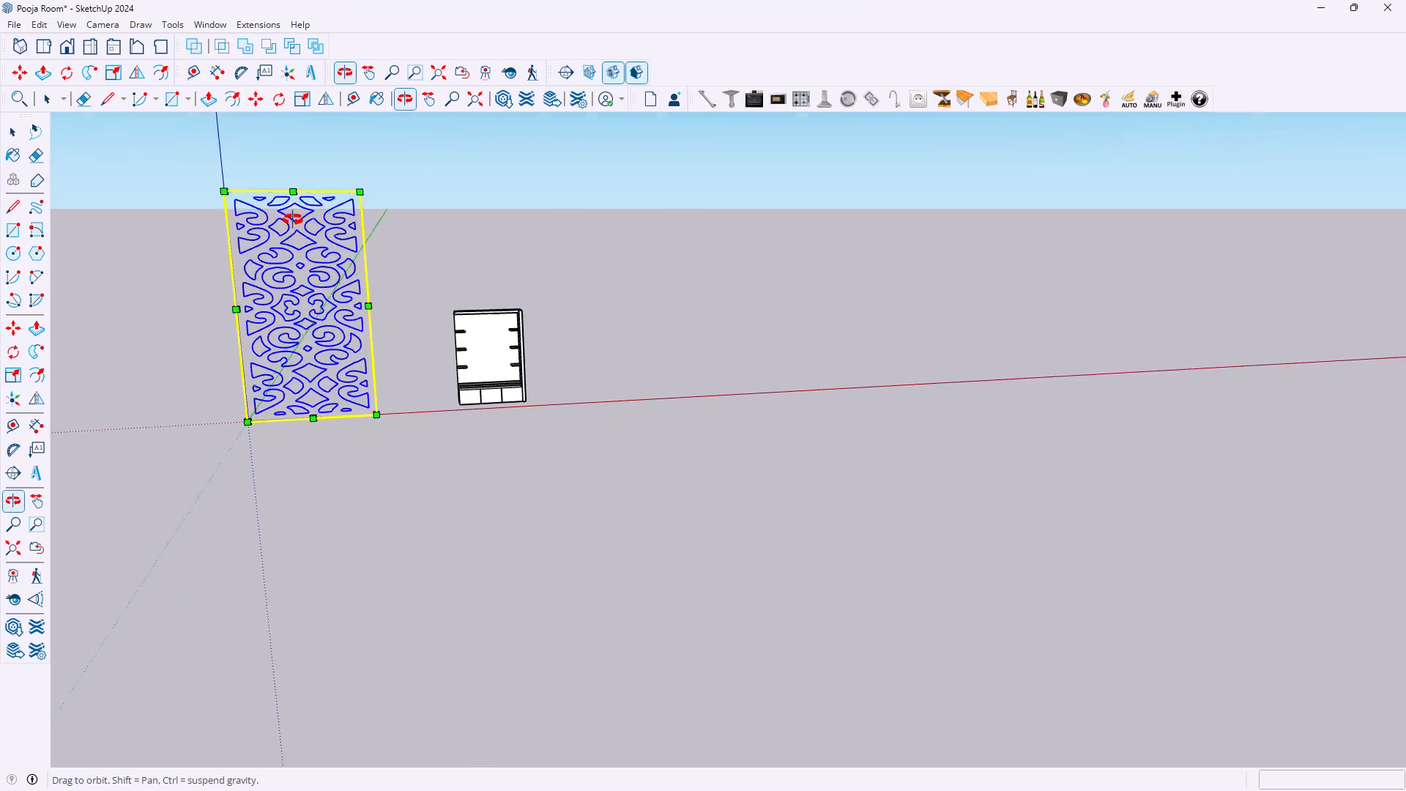
{"action": "middle_click_drag", "start_coordinate": [293, 220], "coordinate": [298, 197]}
{"action": "scroll", "coordinate": [298, 231], "scroll_direction": "up", "scroll_amount": 6}
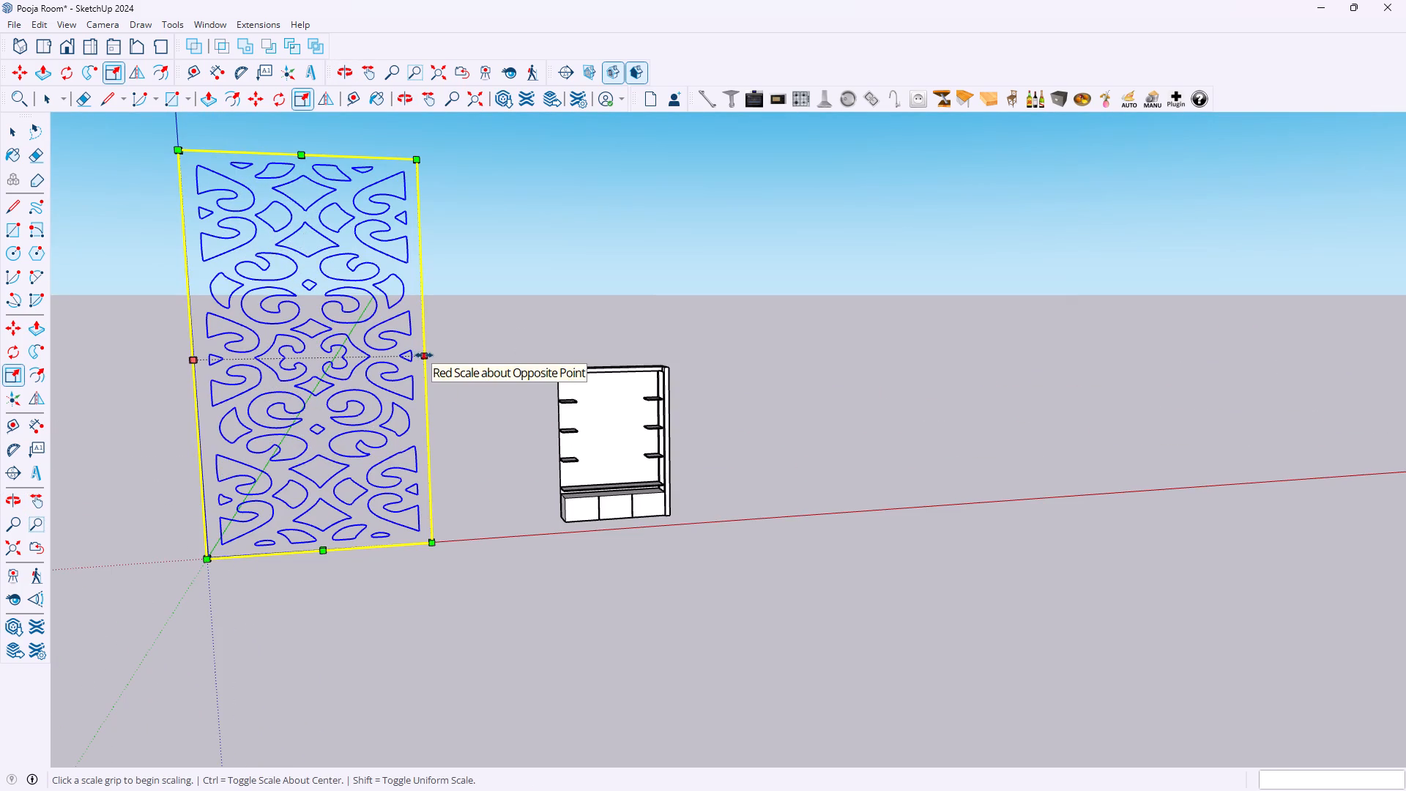
{"action": "left_click", "coordinate": [425, 356]}
{"action": "left_click", "coordinate": [331, 364]}
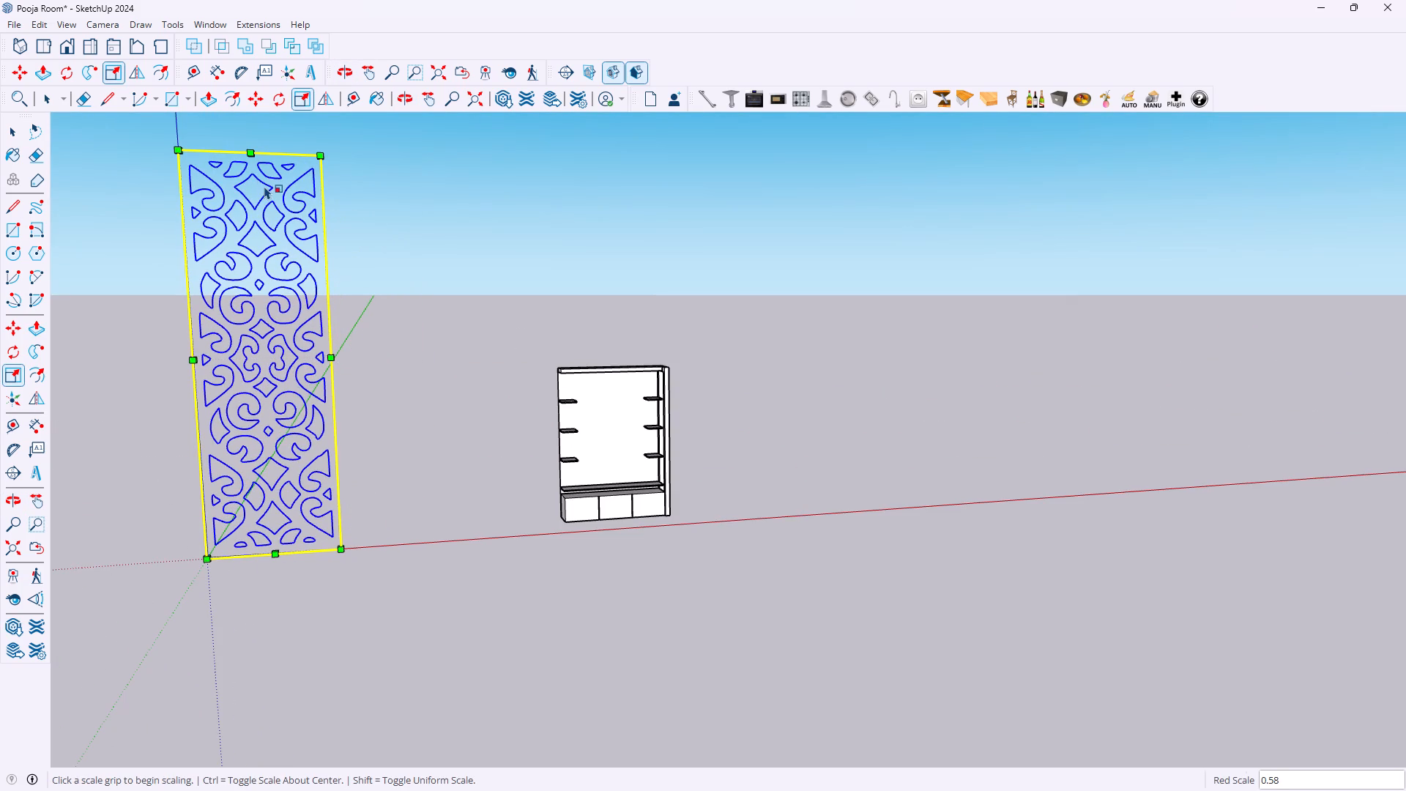
Reduce the lattice further, scaling its height by 0.98 and again by 0.73, and its width by about 0.80.
{"action": "left_click_drag", "start_coordinate": [252, 153], "coordinate": [250, 161]}
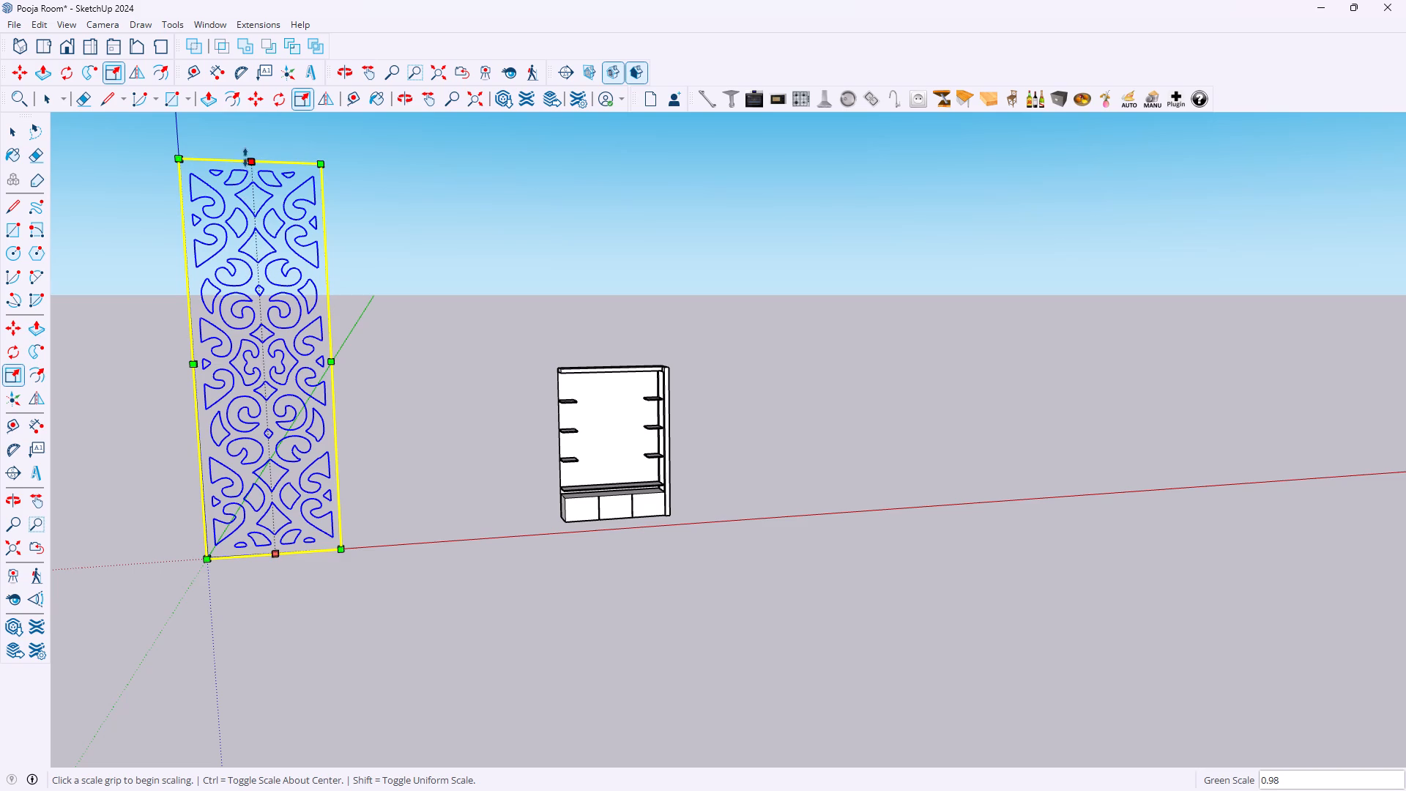
{"action": "left_click_drag", "start_coordinate": [250, 160], "coordinate": [250, 272]}
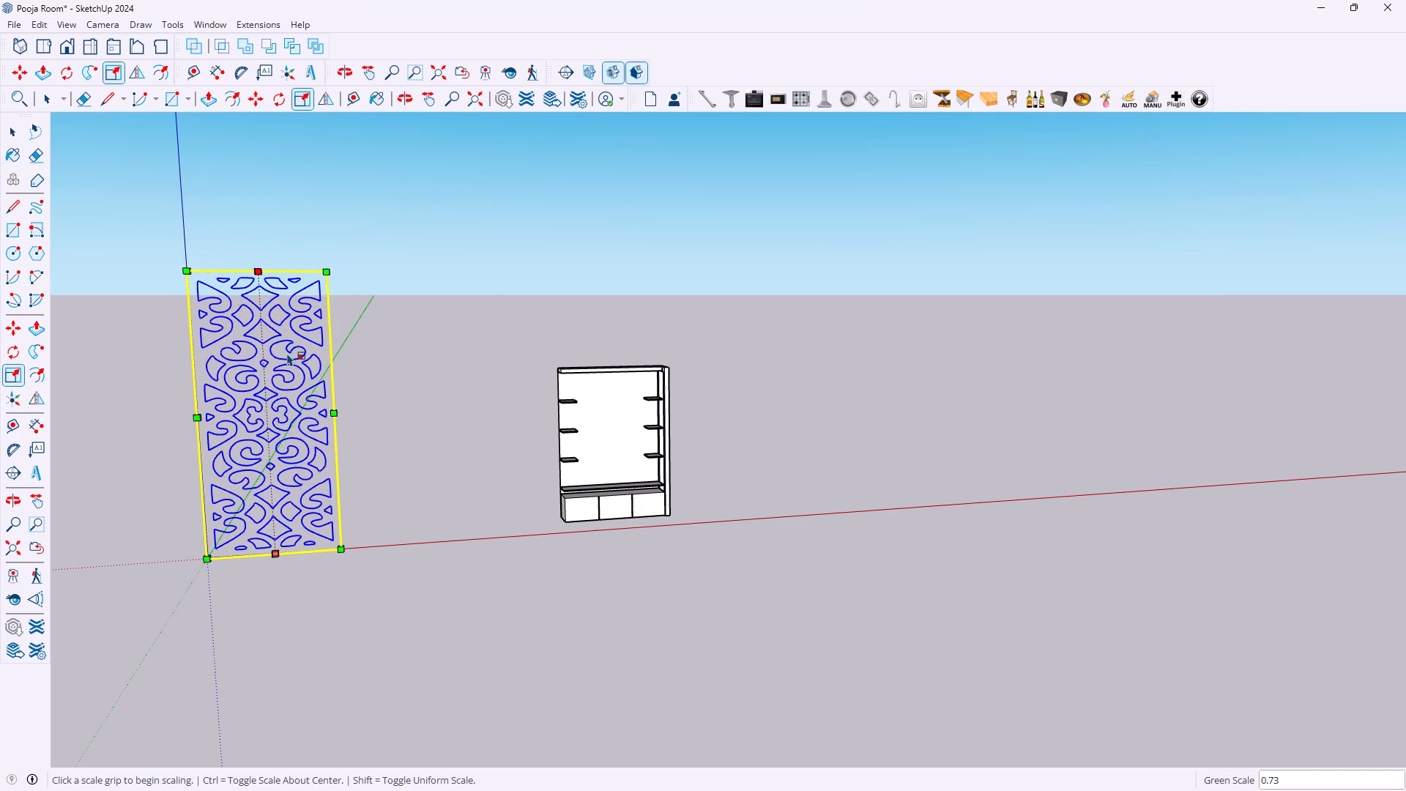
{"action": "left_click_drag", "start_coordinate": [332, 409], "coordinate": [306, 411]}
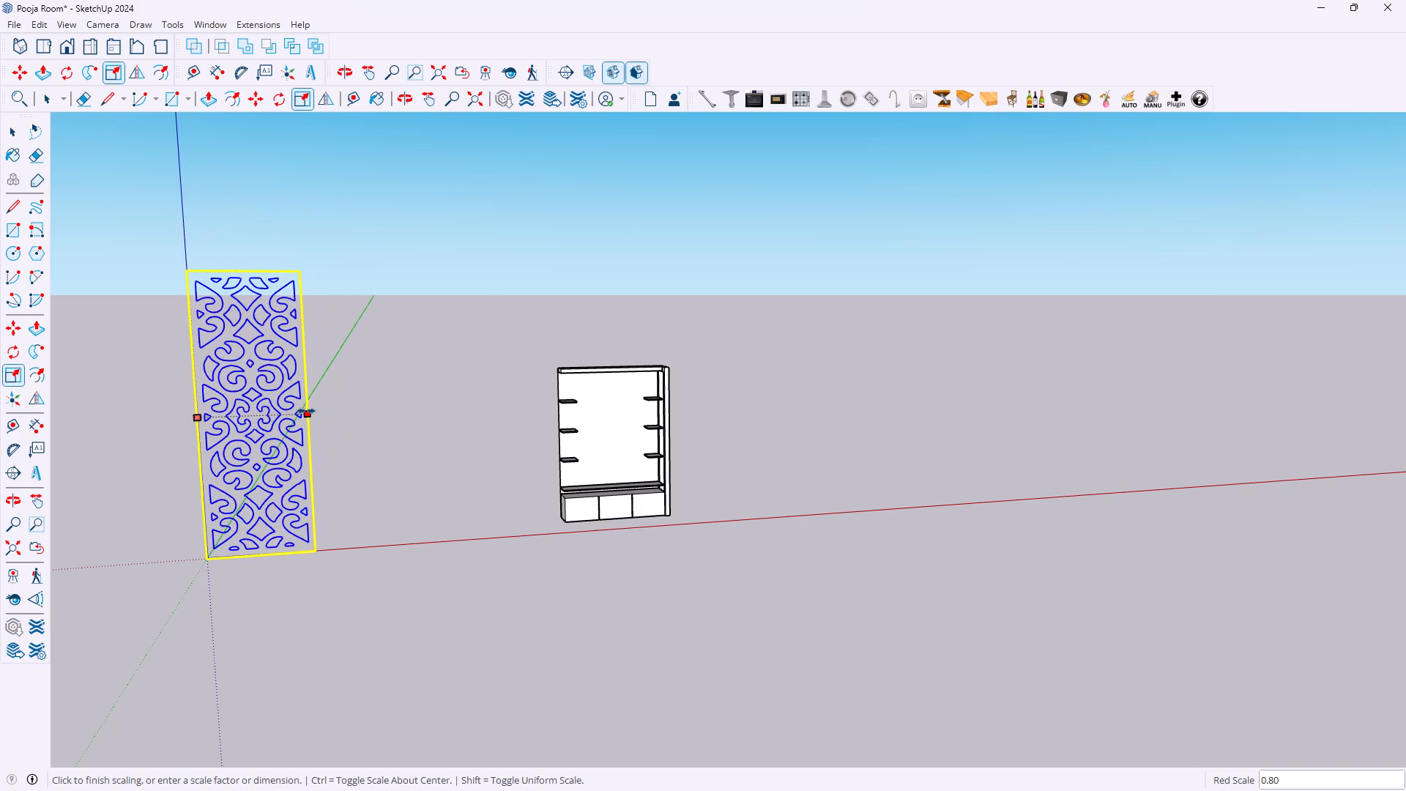
{"action": "left_click_drag", "start_coordinate": [306, 411], "coordinate": [307, 411]}
Scale the lattice's height by 0.75 and its width by about 0.70.
{"action": "scroll", "coordinate": [253, 427], "scroll_direction": "up", "scroll_amount": 5}
{"action": "left_click_drag", "start_coordinate": [245, 183], "coordinate": [245, 207]}
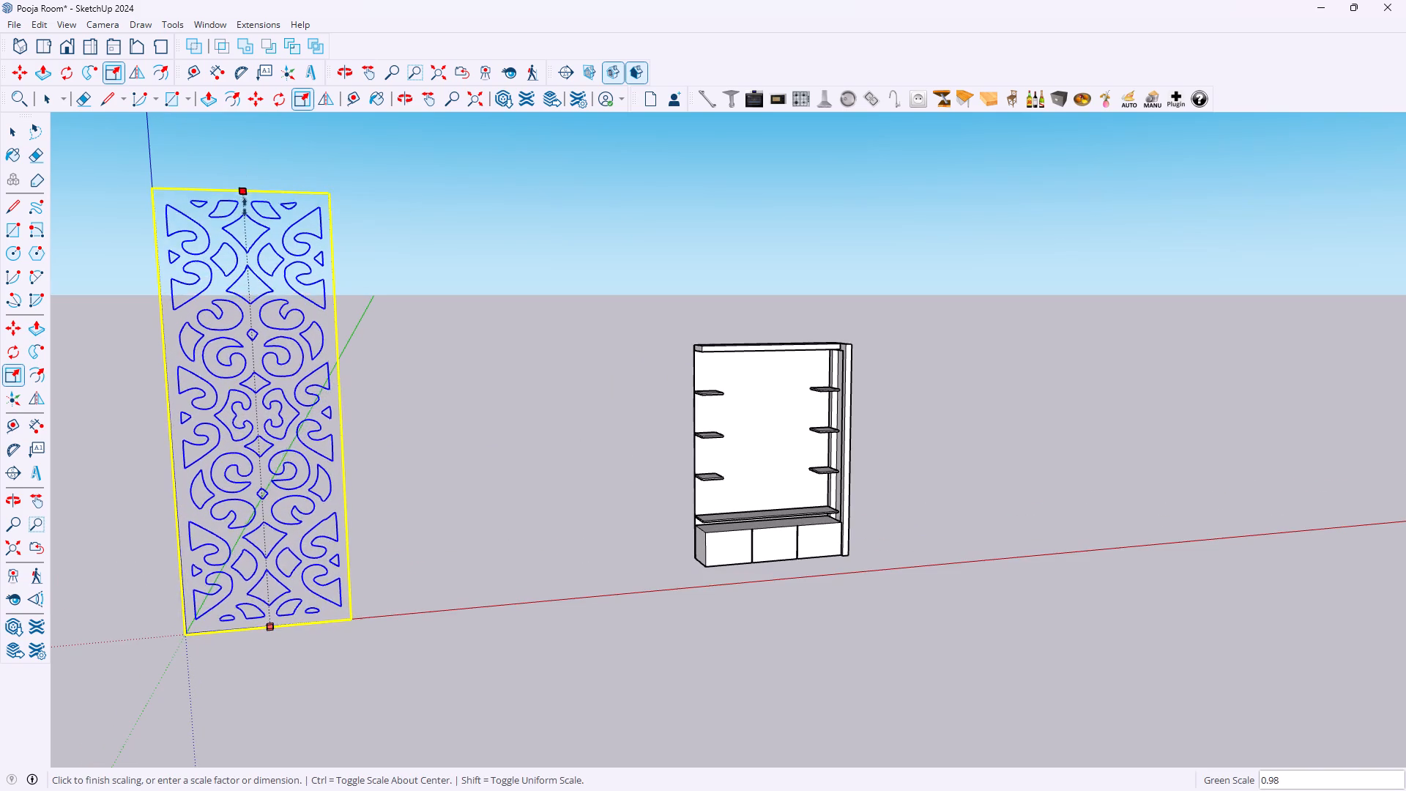
{"action": "left_click_drag", "start_coordinate": [245, 207], "coordinate": [243, 302]}
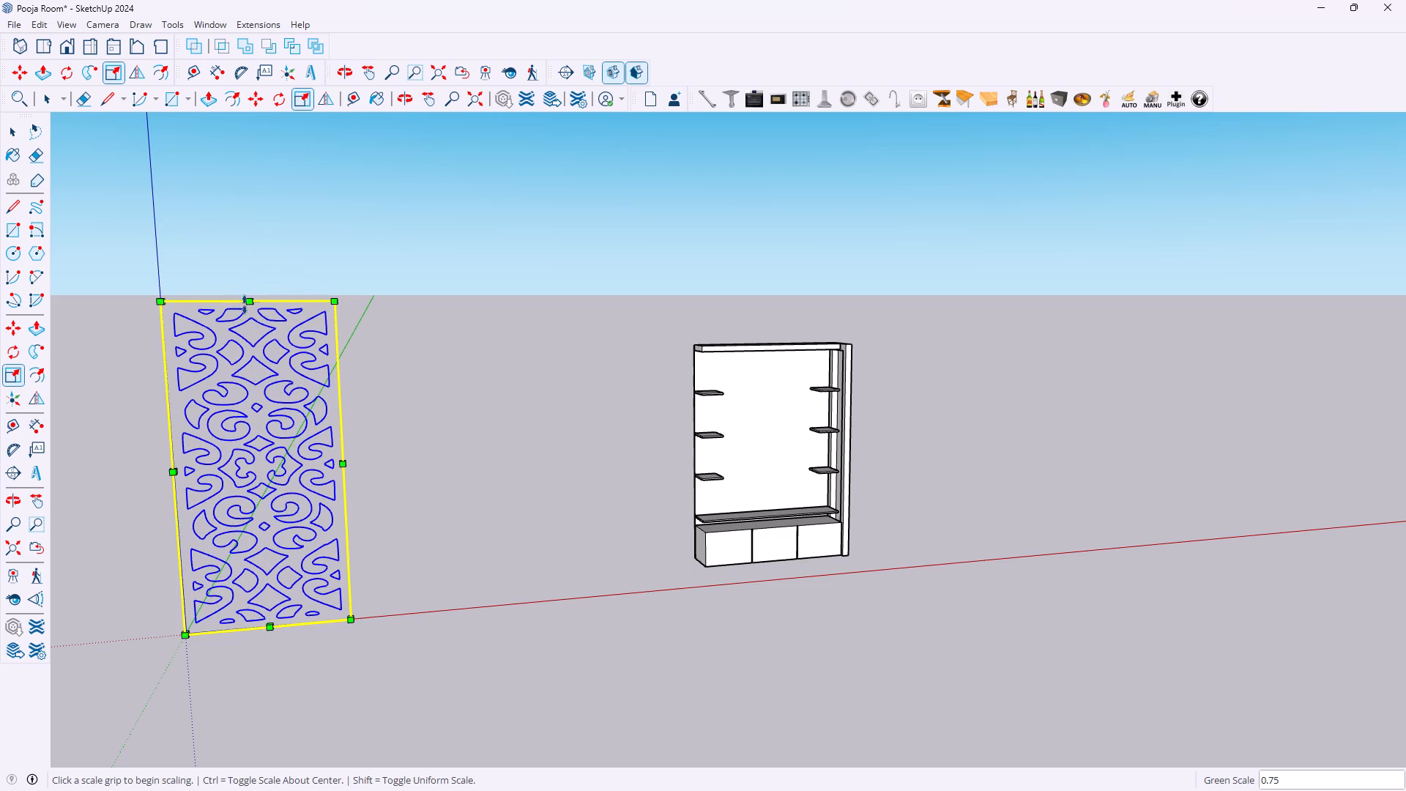
{"action": "left_click_drag", "start_coordinate": [344, 459], "coordinate": [292, 461]}
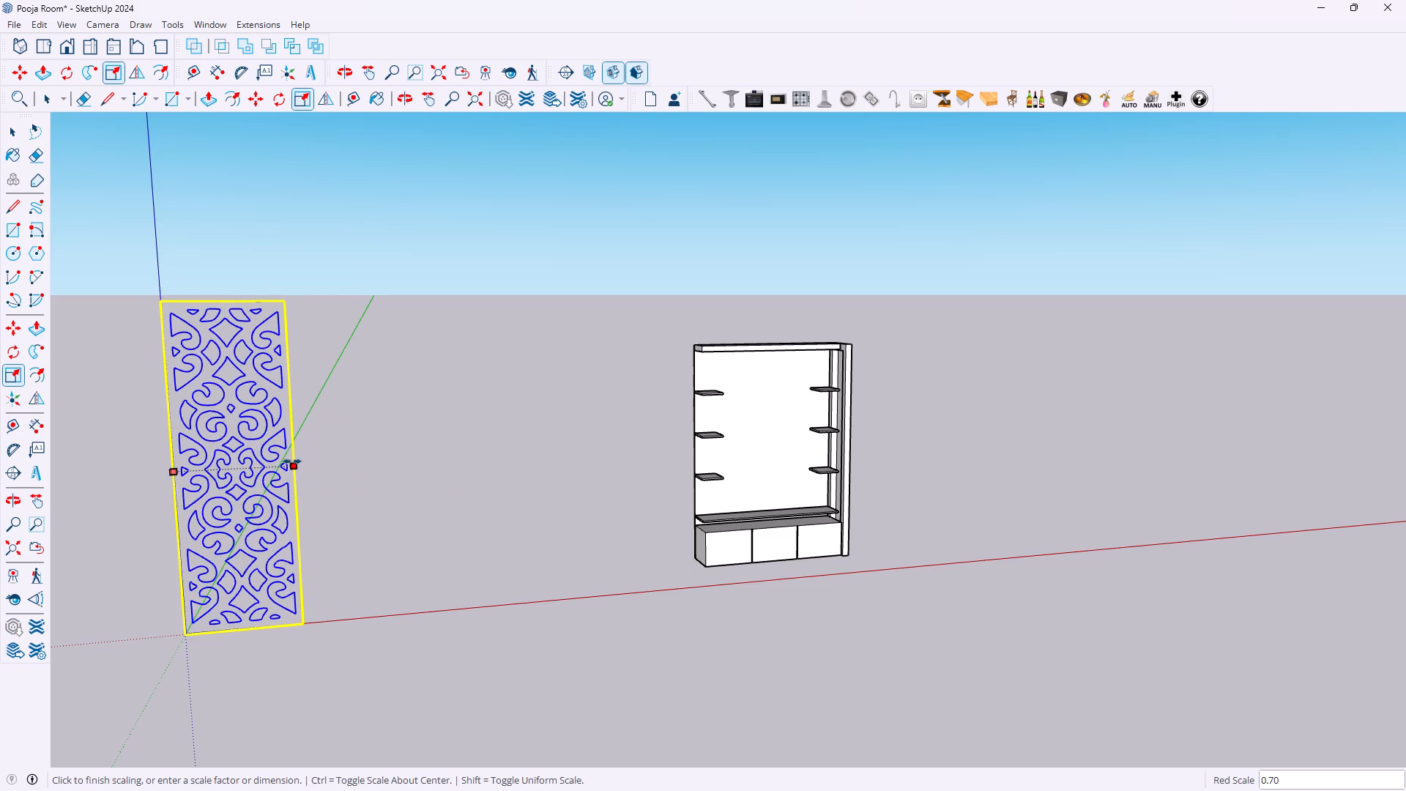
{"action": "left_click_drag", "start_coordinate": [292, 461], "coordinate": [290, 461]}
Scale the lattice's height by about 0.78 and its width by 0.87, approaching the shelving unit's size.
{"action": "left_click_drag", "start_coordinate": [218, 302], "coordinate": [238, 379]}
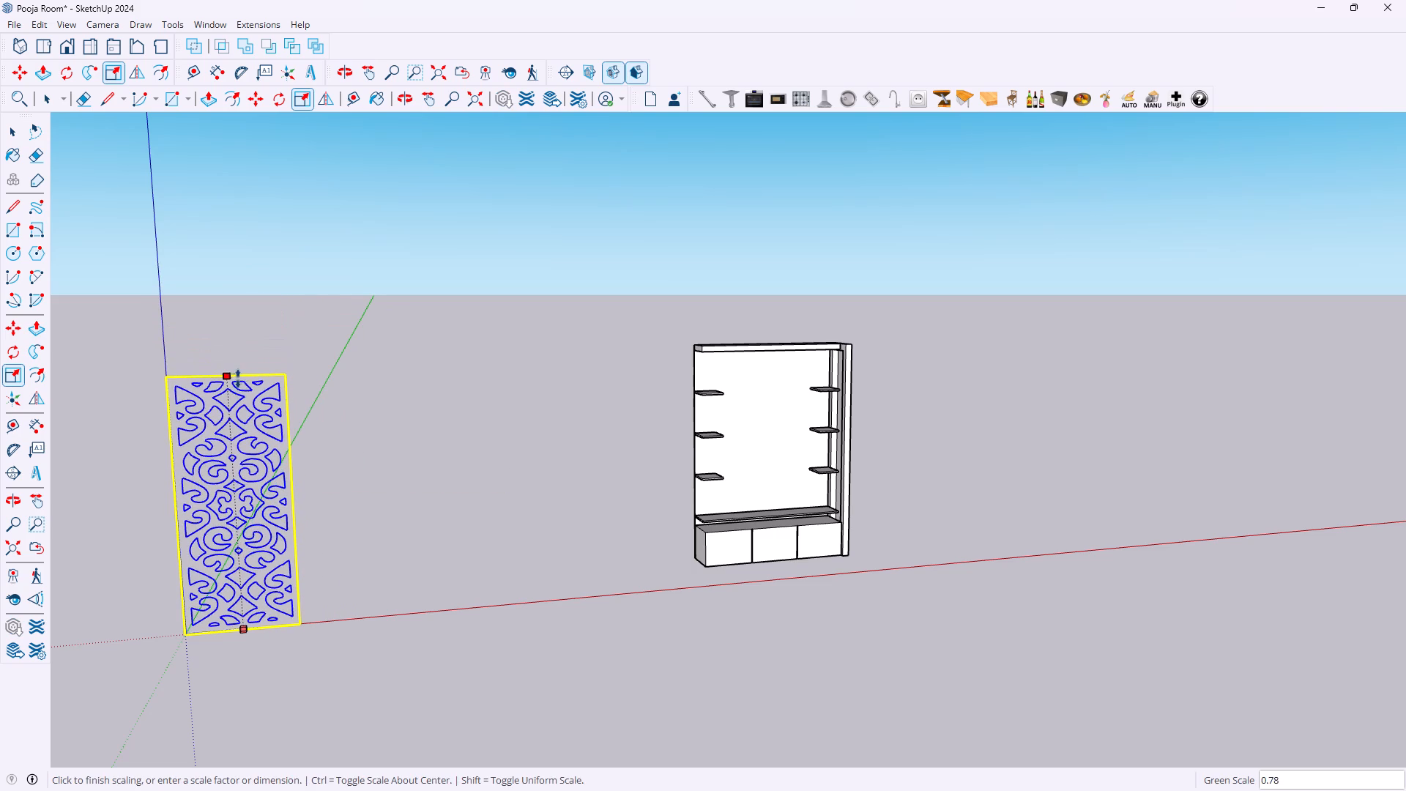
{"action": "left_click_drag", "start_coordinate": [238, 379], "coordinate": [239, 383]}
{"action": "left_click_drag", "start_coordinate": [296, 500], "coordinate": [280, 502]}
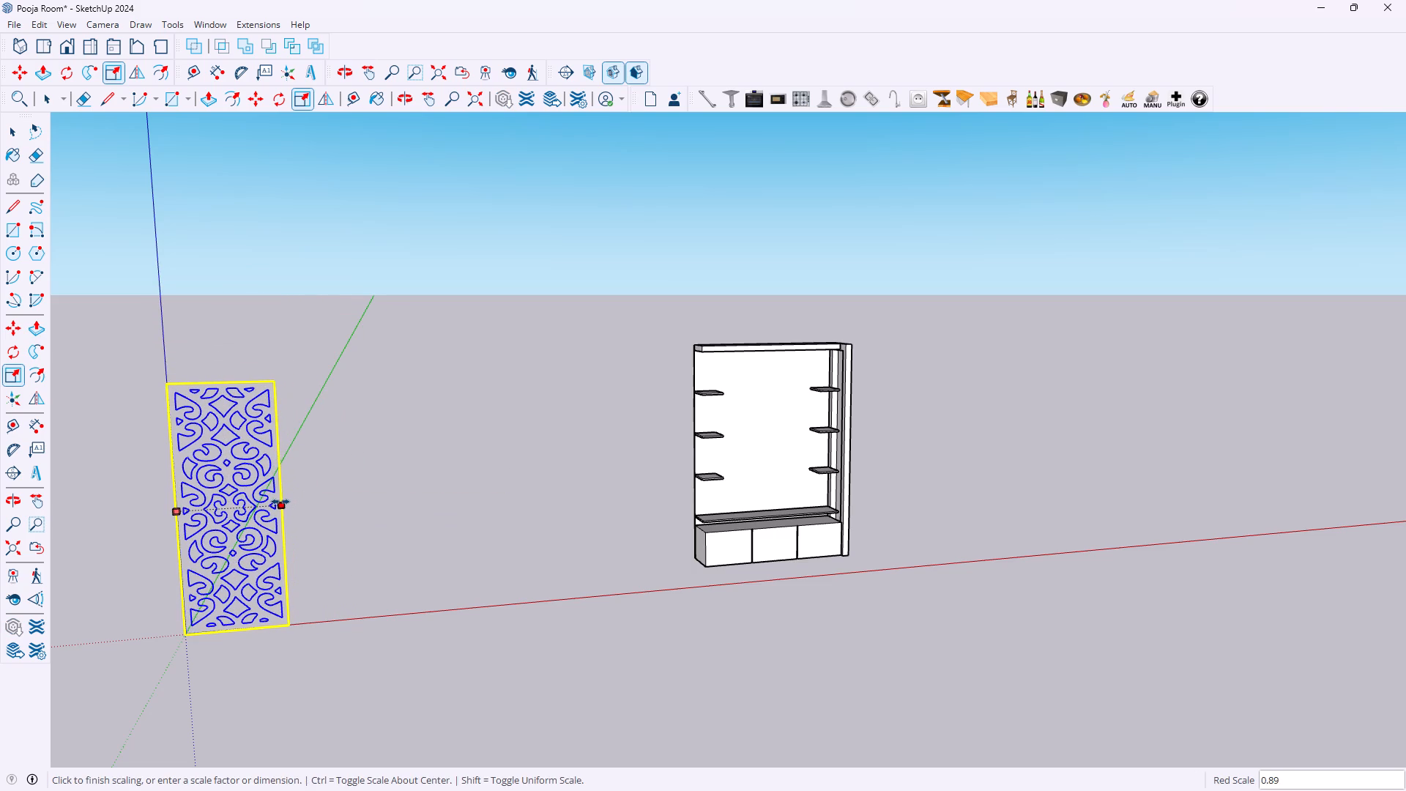
{"action": "left_click_drag", "start_coordinate": [280, 502], "coordinate": [278, 502]}
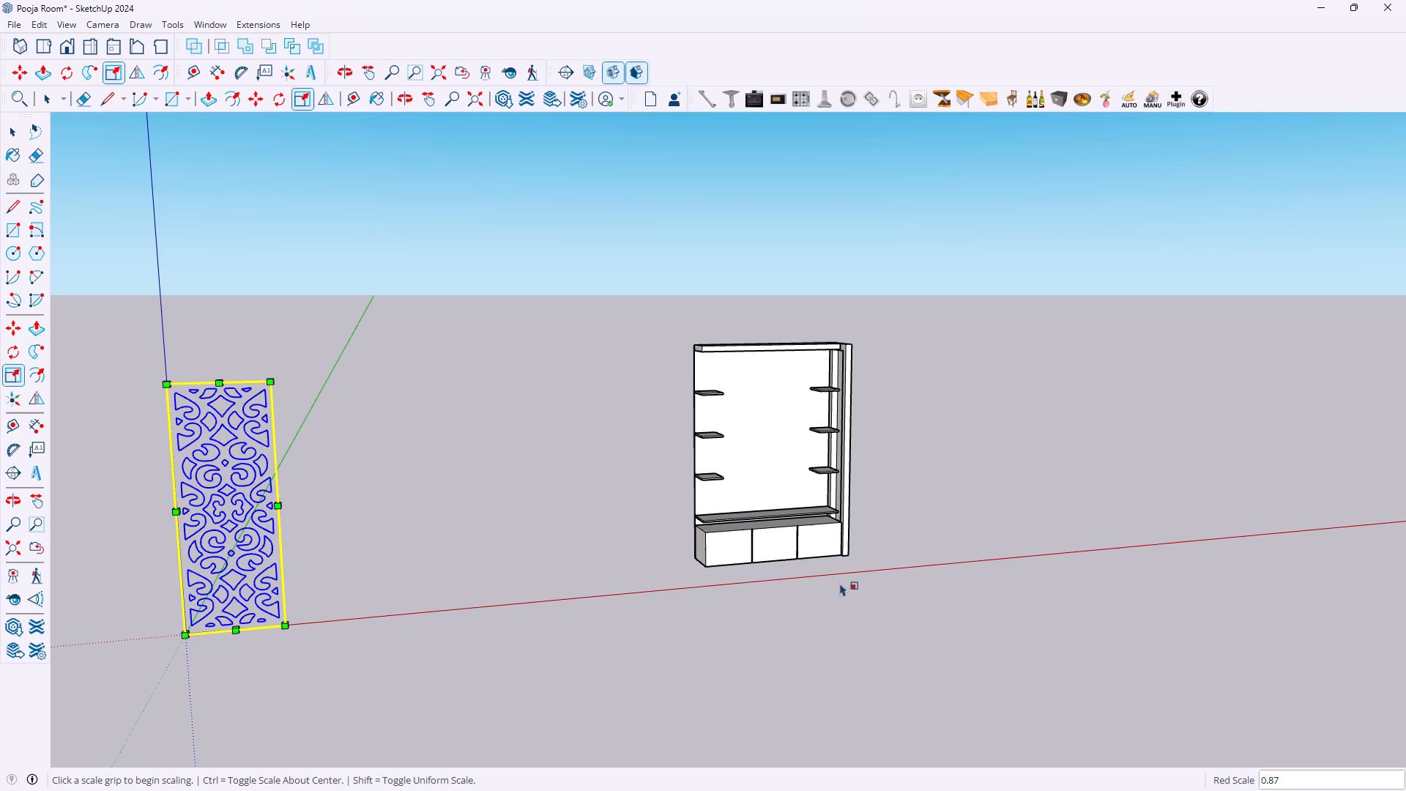
Measure the back panel's clear height from the top board down to the long shelf, without placing a dimension.
{"action": "middle_click_drag", "start_coordinate": [1123, 582], "coordinate": [999, 550]}
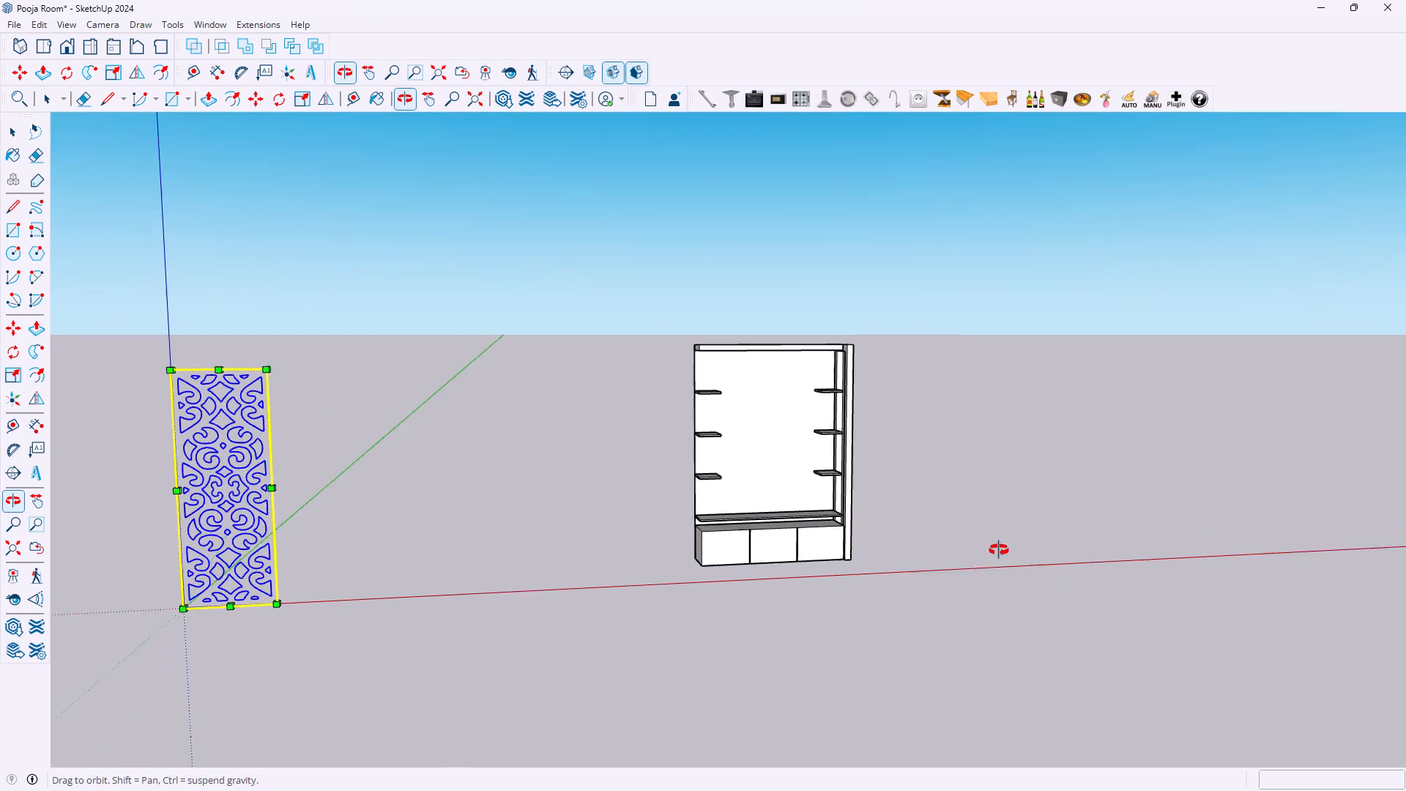
{"action": "middle_click_drag", "start_coordinate": [999, 550], "coordinate": [945, 540]}
{"action": "scroll", "coordinate": [850, 497], "scroll_direction": "up", "scroll_amount": 7}
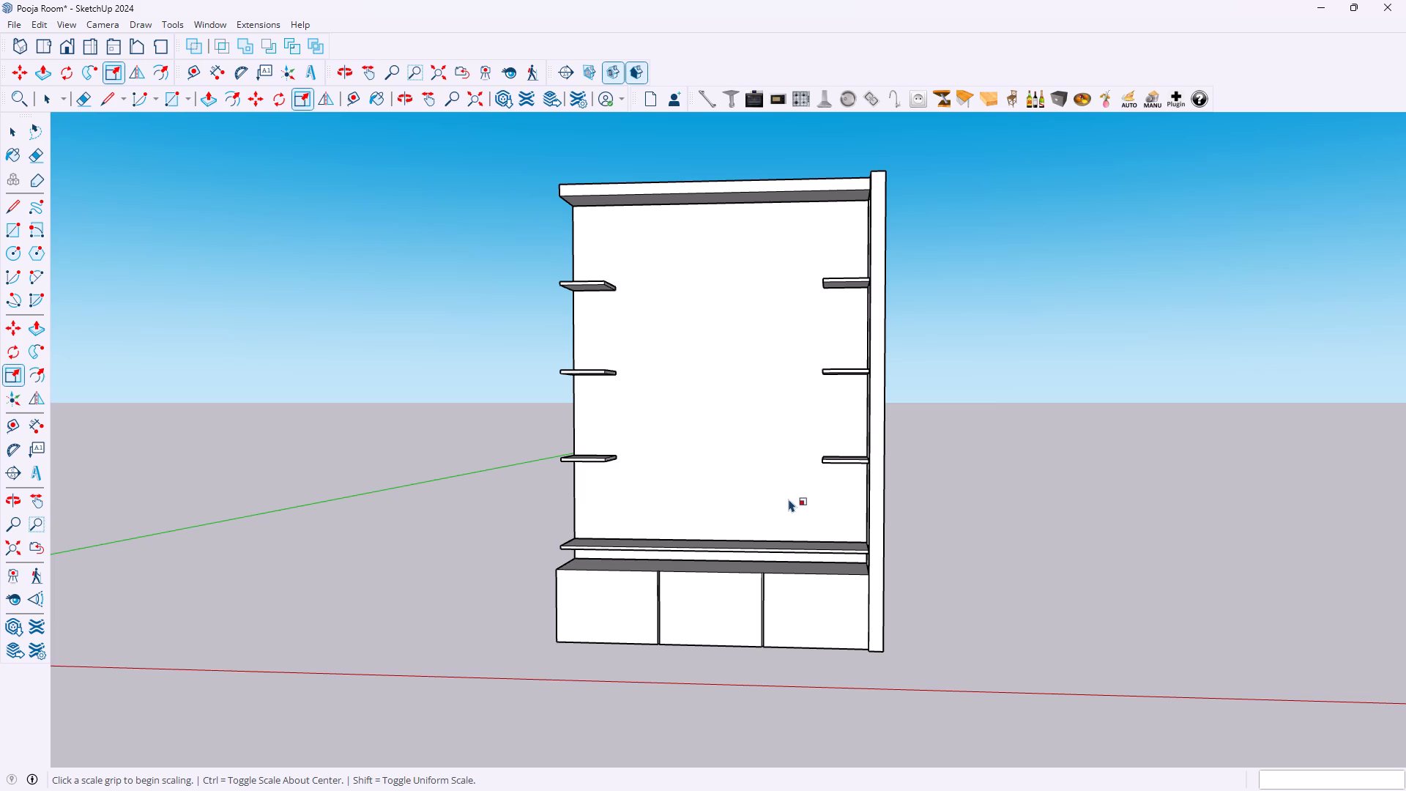
{"action": "left_click", "coordinate": [40, 421]}
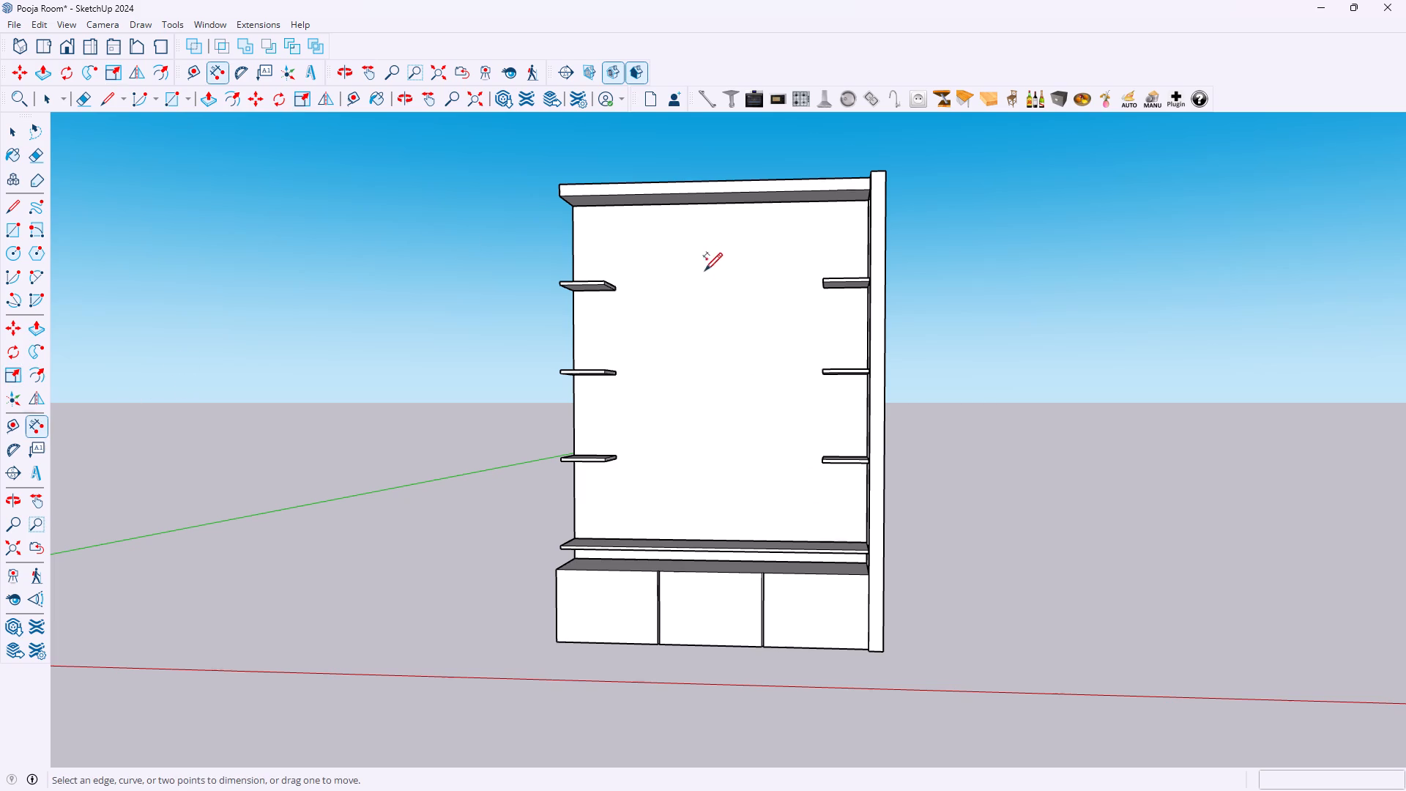
{"action": "left_click", "coordinate": [719, 202]}
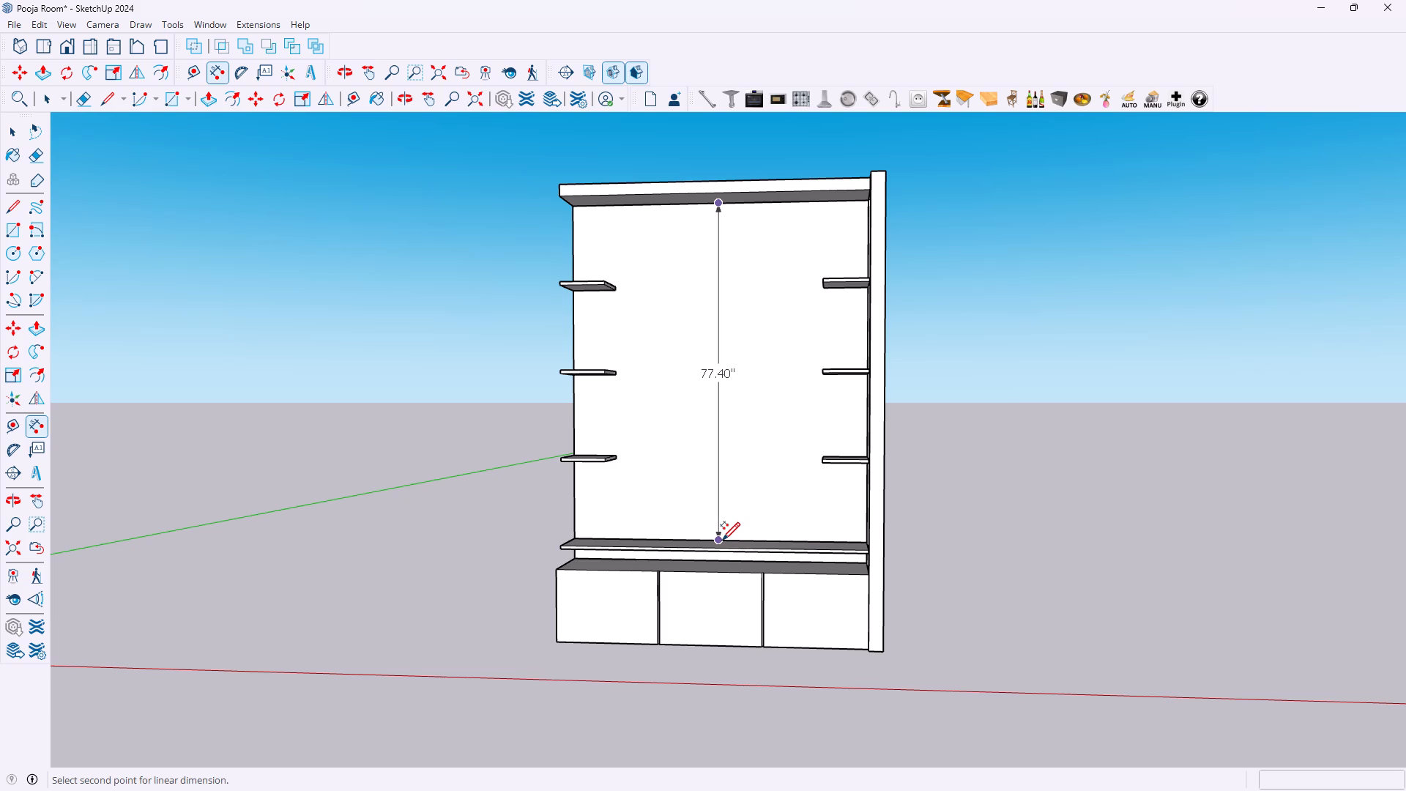
{"action": "key", "text": "space"}
Place a horizontal guide line 77.40" above the red axis, crossing the lattice.
{"action": "scroll", "coordinate": [508, 488], "scroll_direction": "down", "scroll_amount": 9}
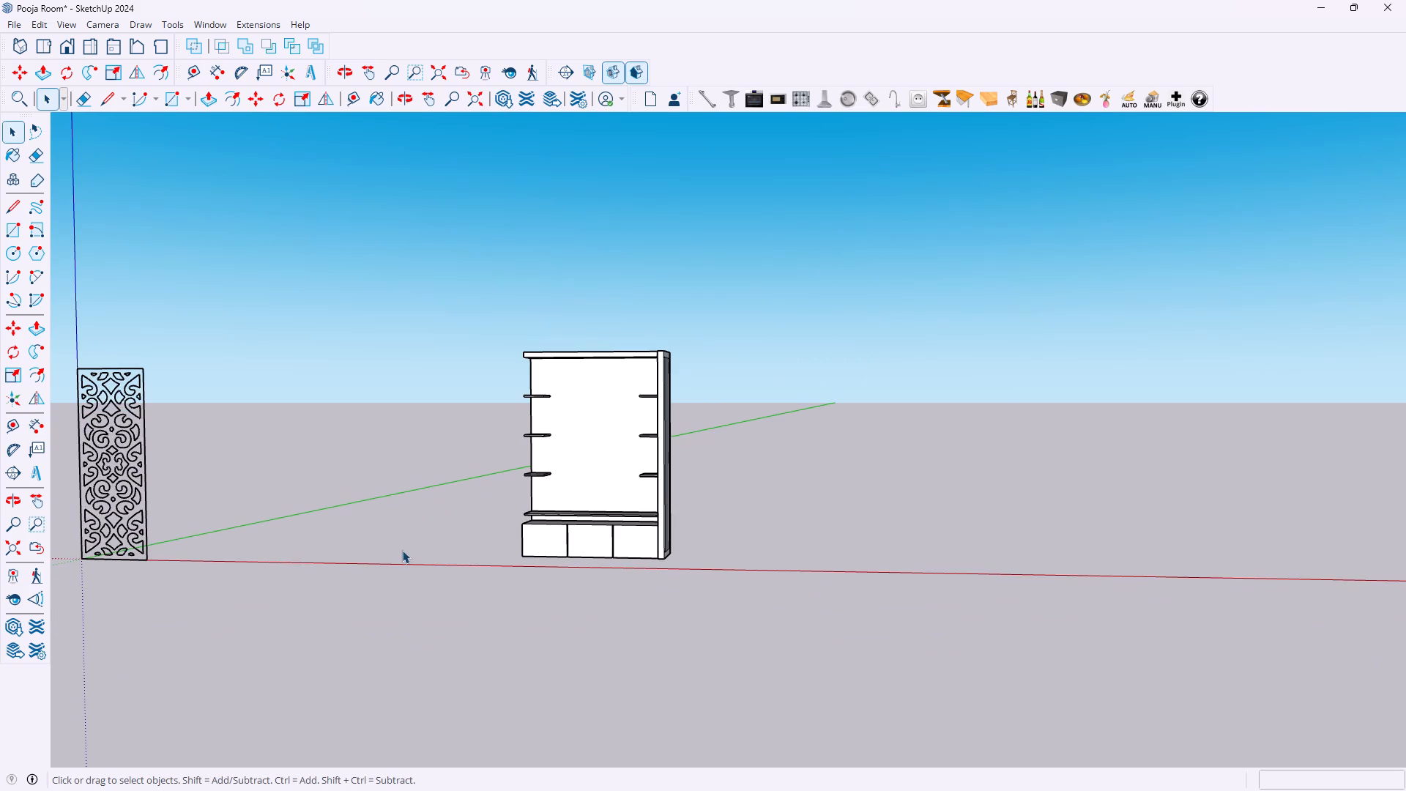
{"action": "middle_click_drag", "start_coordinate": [185, 485], "coordinate": [370, 481]}
{"action": "scroll", "coordinate": [264, 475], "scroll_direction": "down", "scroll_amount": 8}
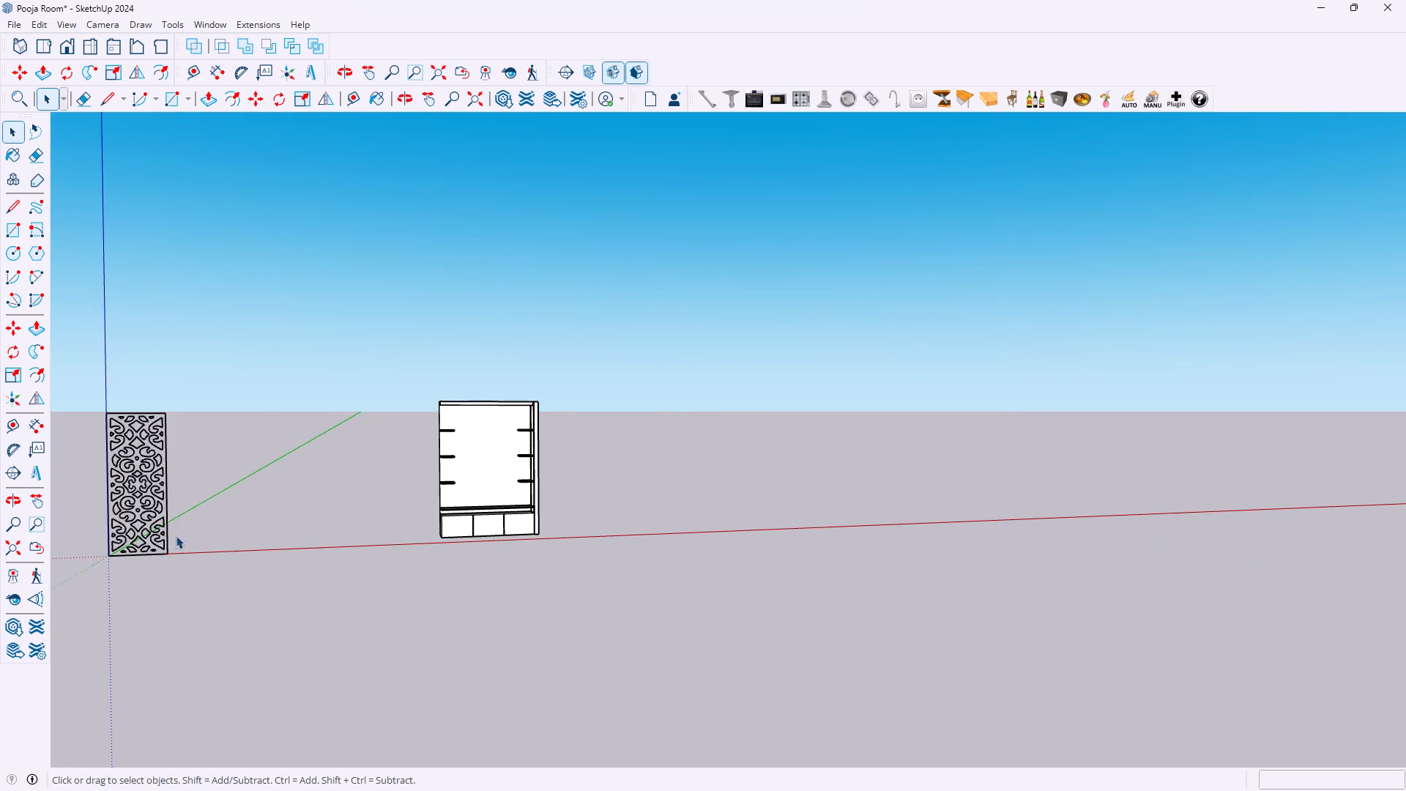
{"action": "scroll", "coordinate": [128, 534], "scroll_direction": "up", "scroll_amount": 9}
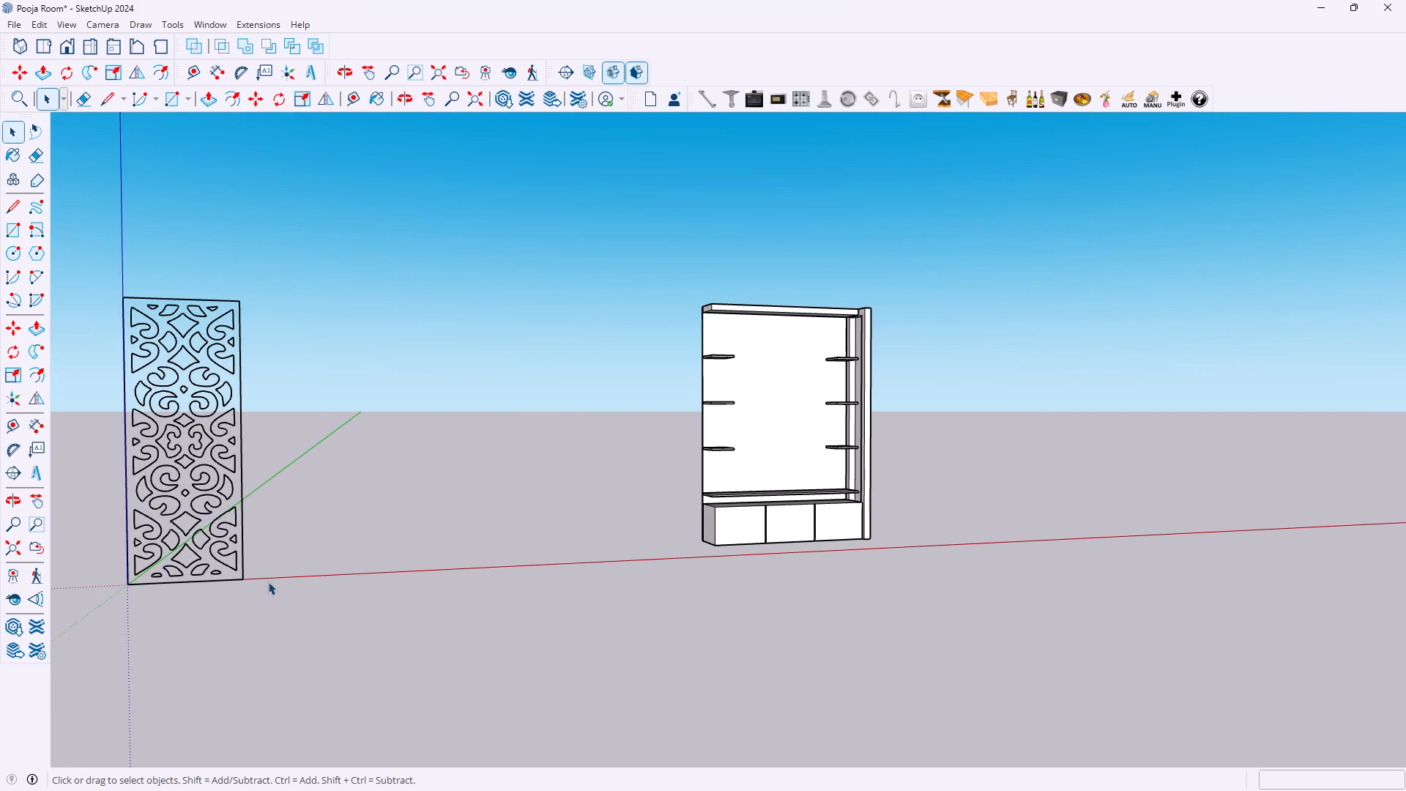
{"action": "key", "text": "t"}
{"action": "left_click", "coordinate": [269, 579]}
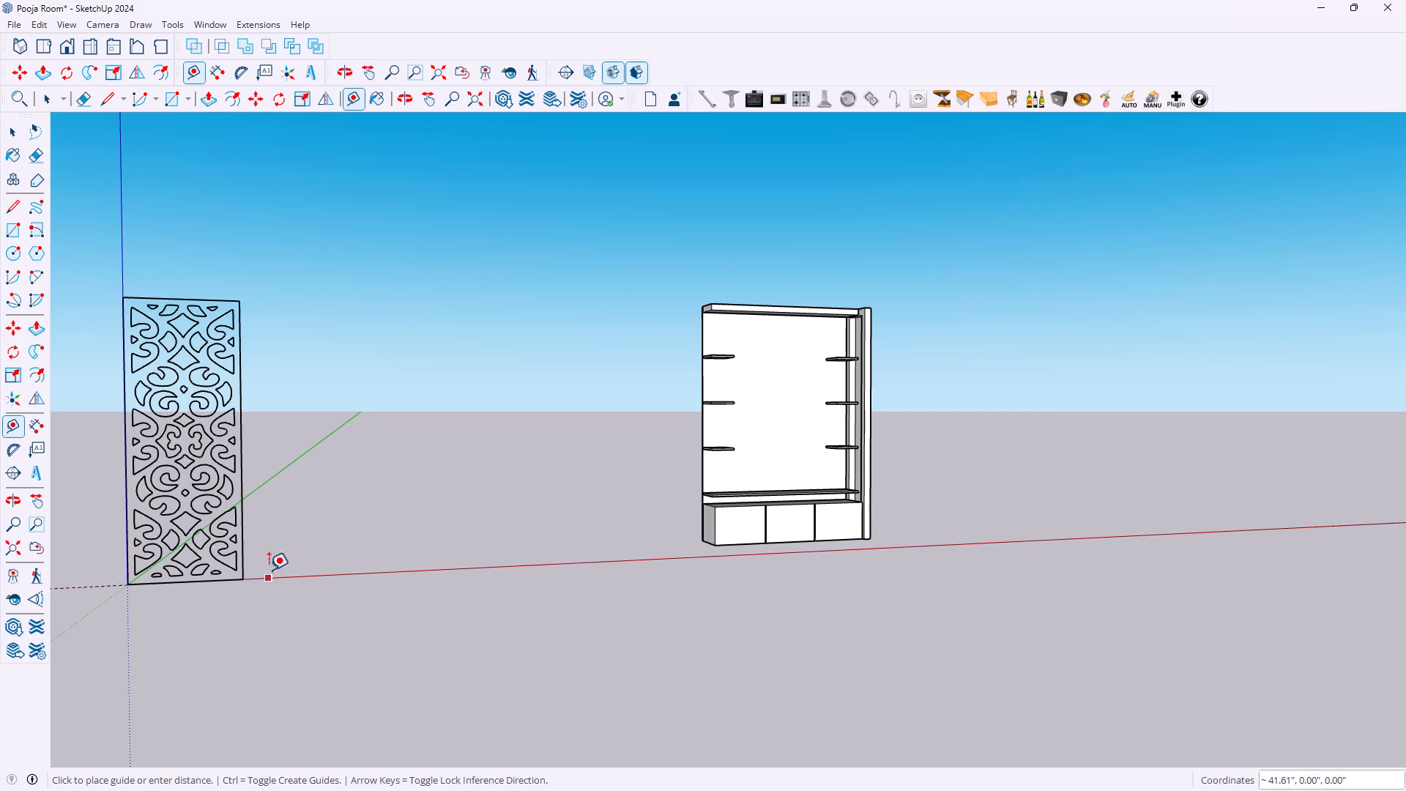
{"action": "key", "text": "7"}
{"action": "key", "text": "7"}
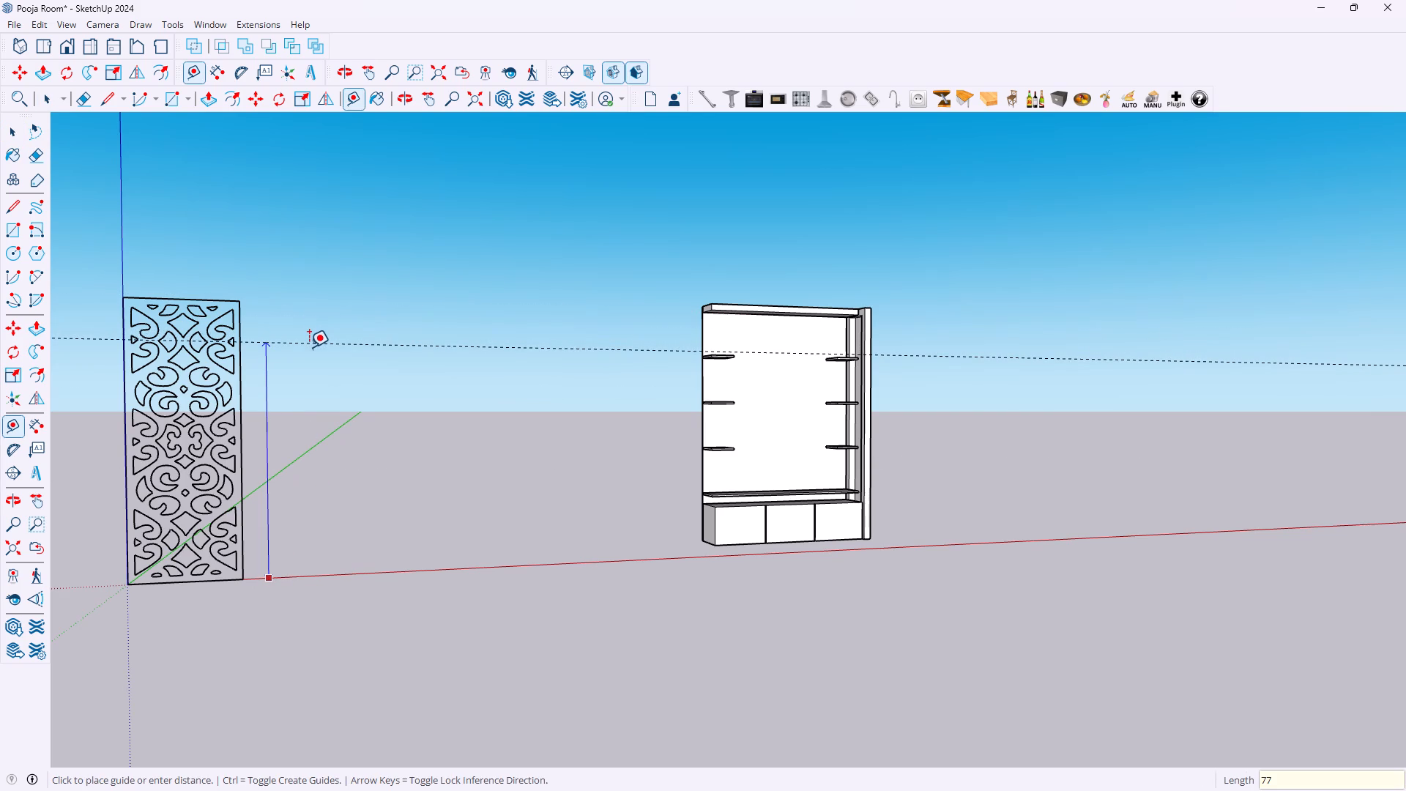
{"action": "key", "text": "period"}
{"action": "key", "text": "4"}
{"action": "key", "text": "0"}
{"action": "key", "text": "Return"}
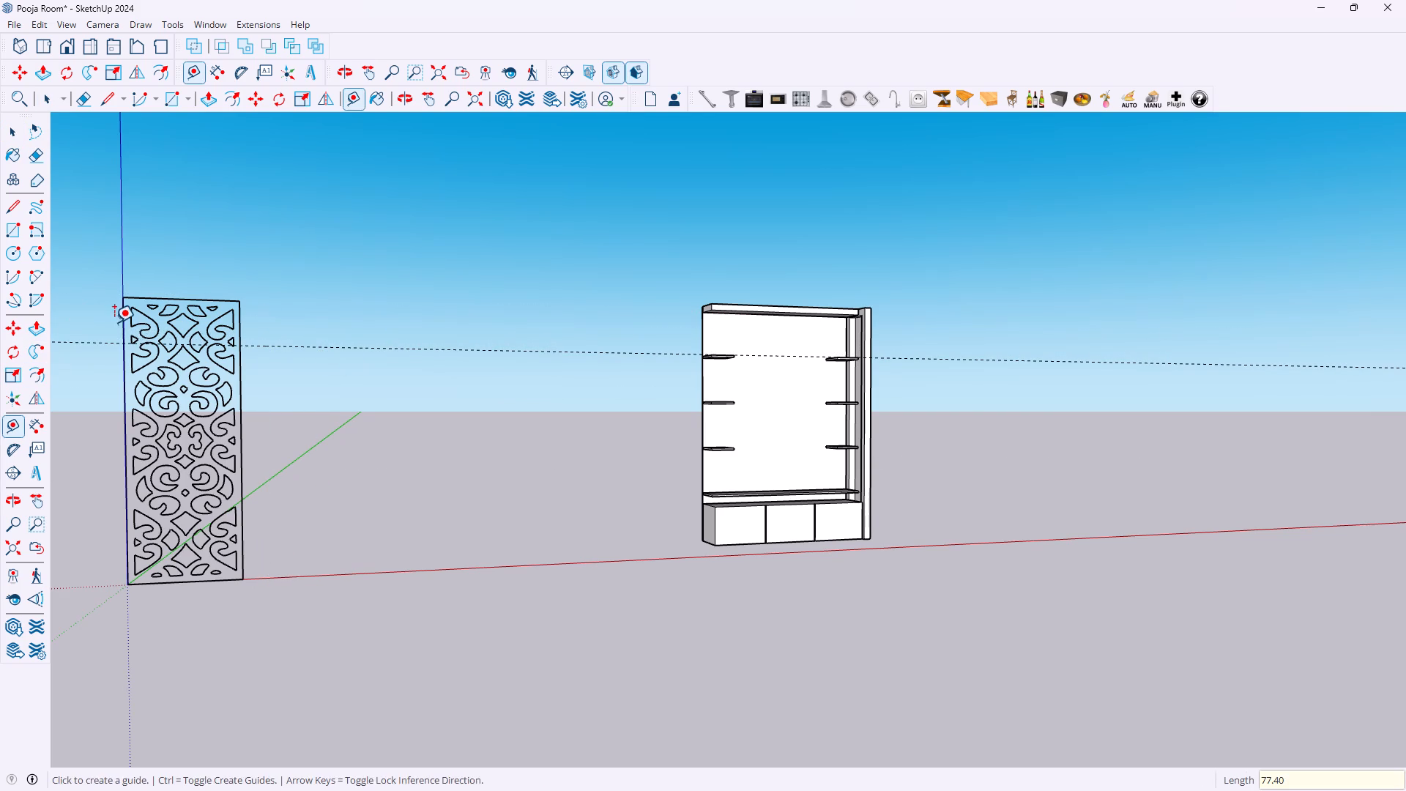
Scale the lattice's height by about 0.84 so its top edge meets the horizontal guide line.
{"action": "key", "text": "space"}
{"action": "left_click", "coordinate": [170, 439]}
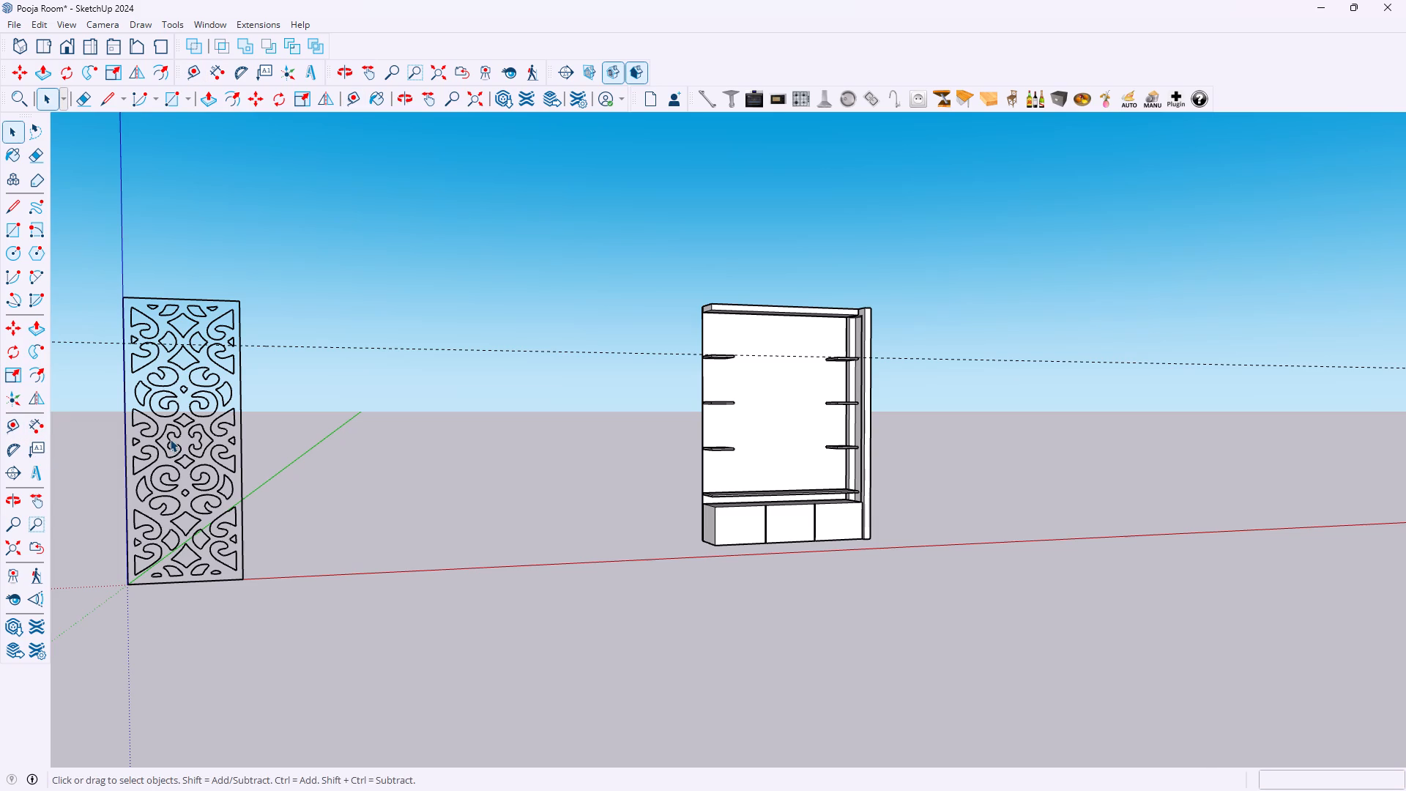
{"action": "key", "text": "s"}
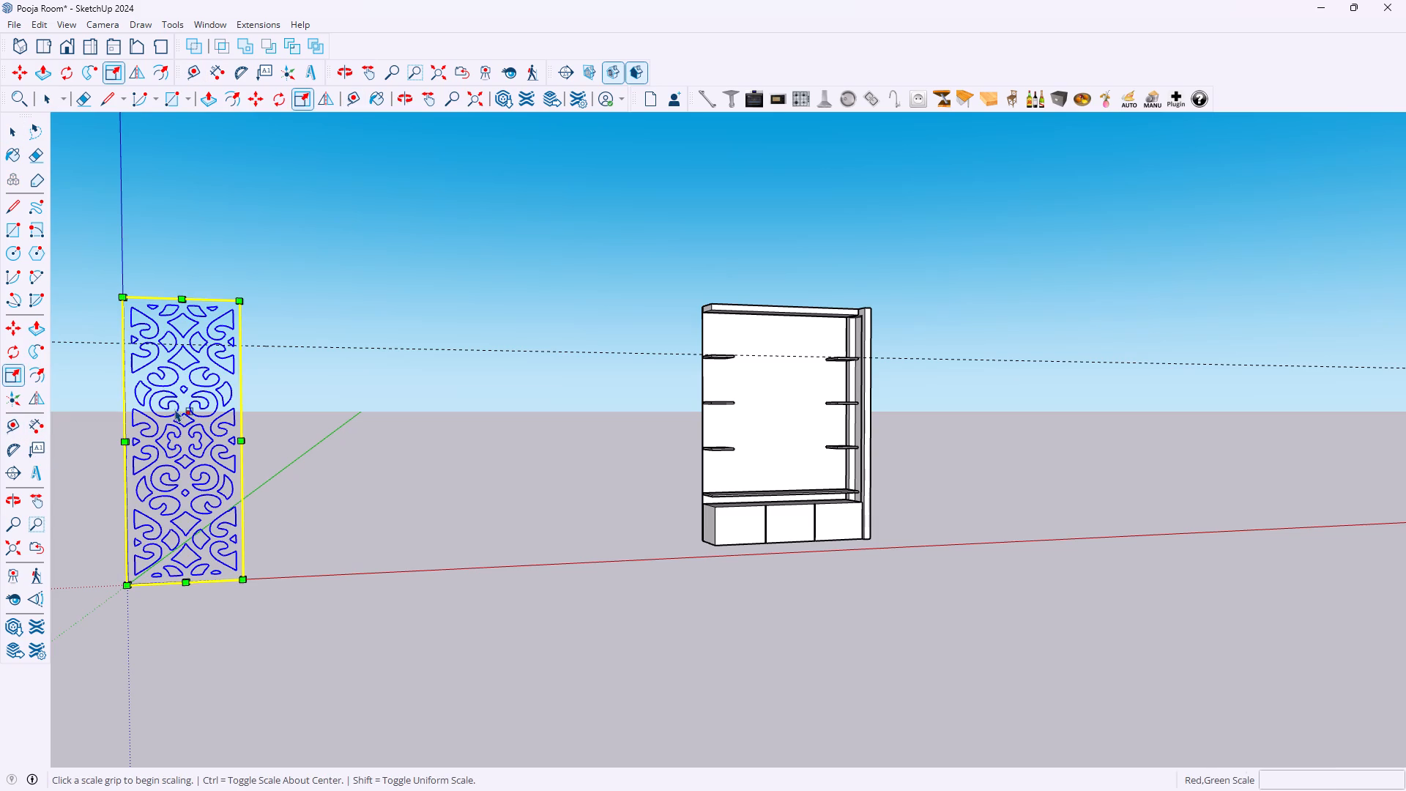
{"action": "left_click", "coordinate": [180, 297]}
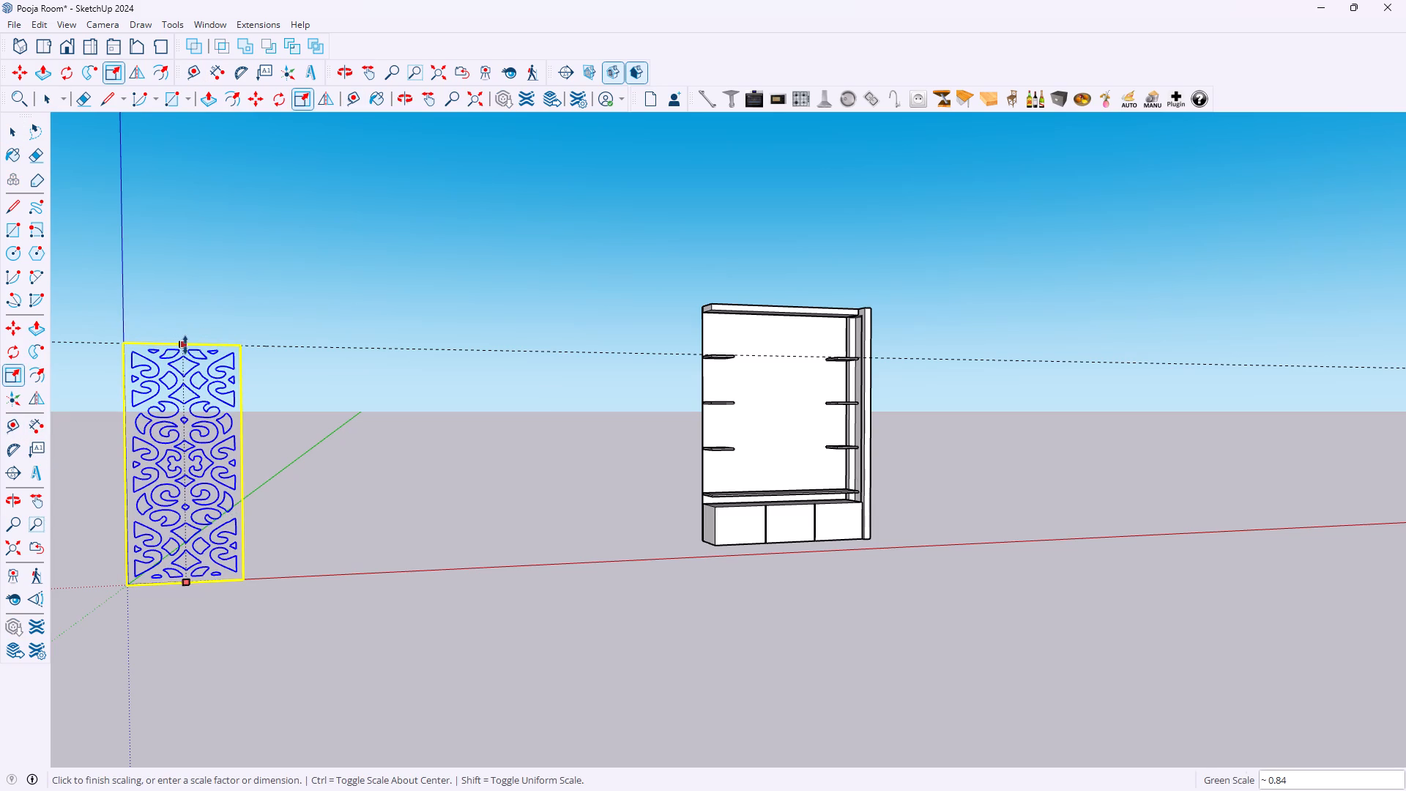
{"action": "left_click", "coordinate": [185, 345]}
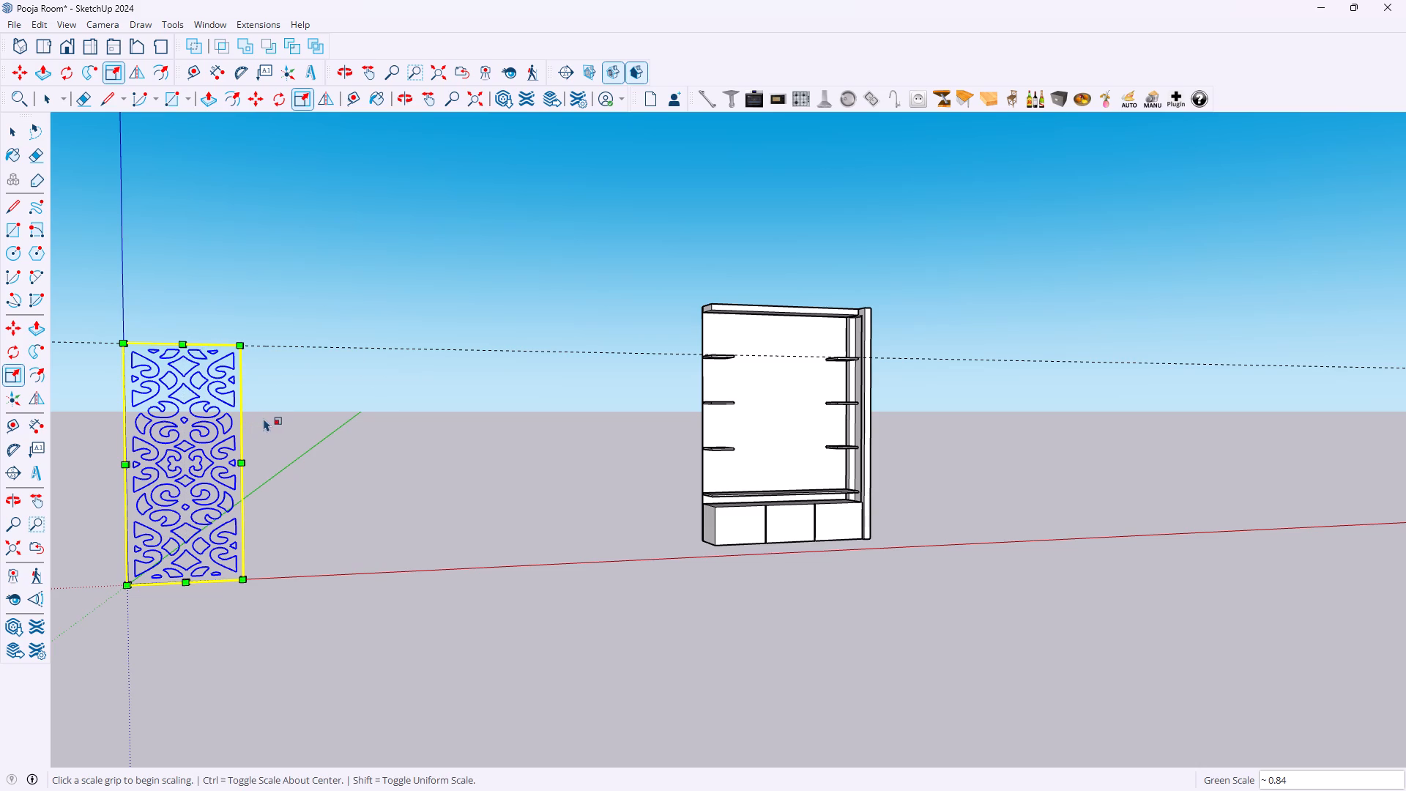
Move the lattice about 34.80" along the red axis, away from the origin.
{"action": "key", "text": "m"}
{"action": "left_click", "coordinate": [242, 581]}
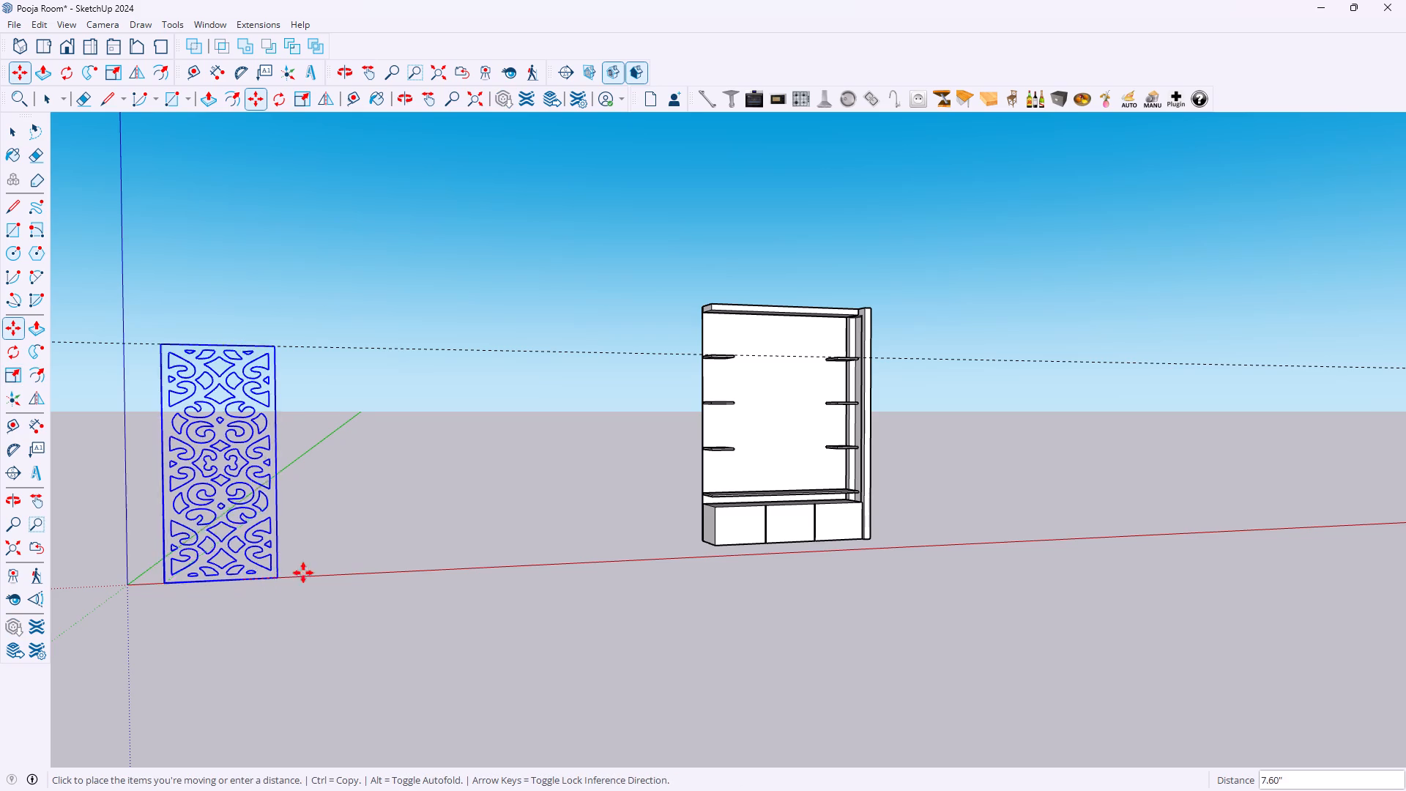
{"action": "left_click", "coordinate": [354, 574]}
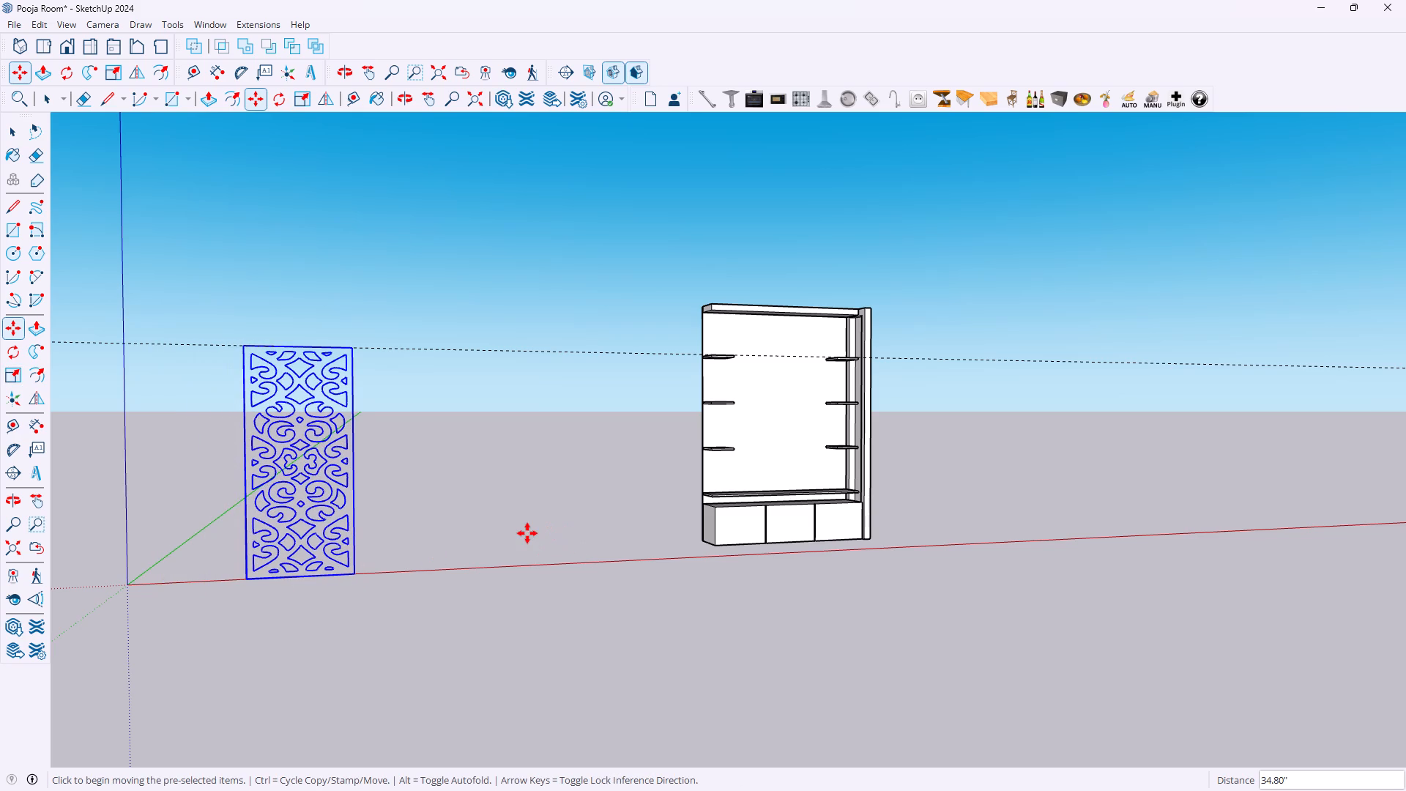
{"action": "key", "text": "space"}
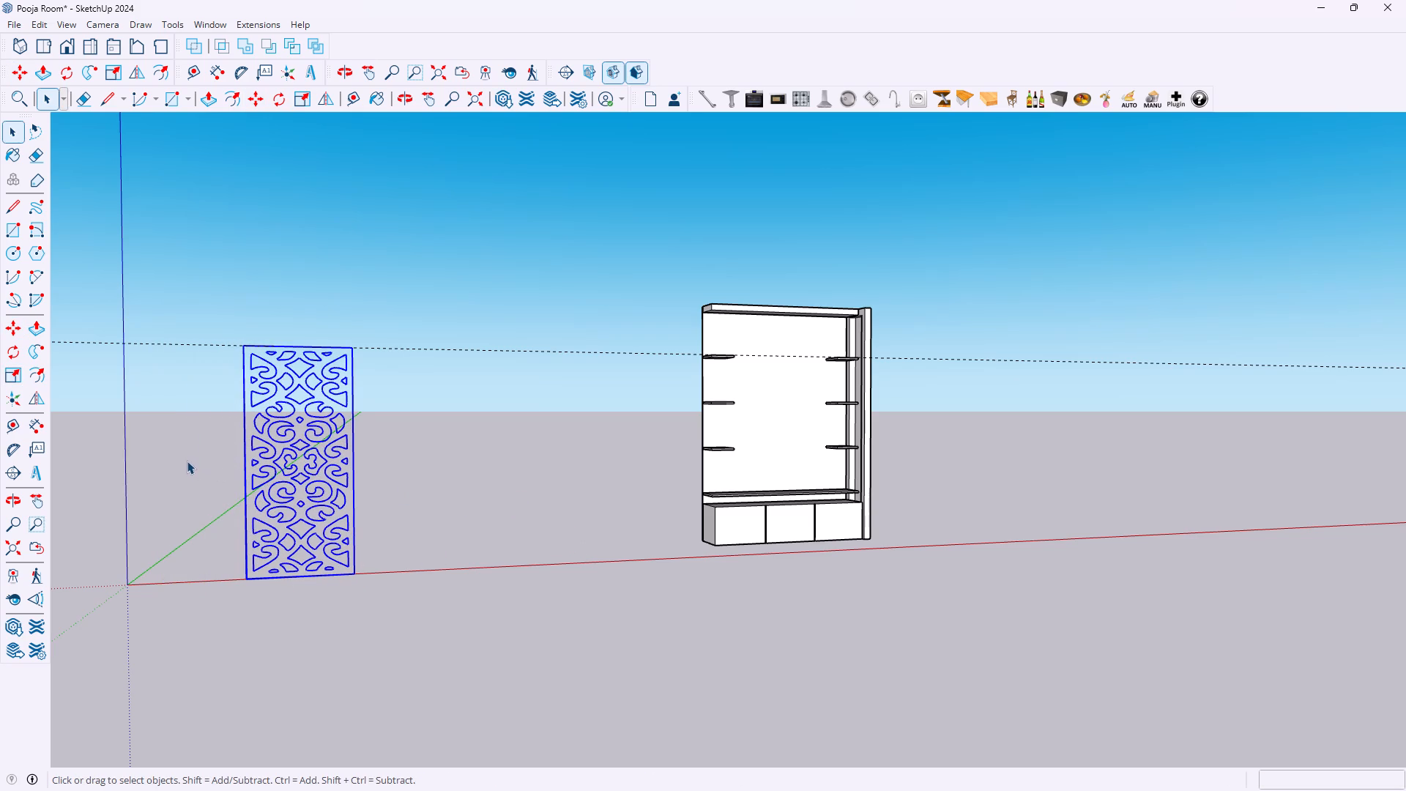
Place a vertical guide line 24" from the blue axis, along the red axis direction.
{"action": "key", "text": "t"}
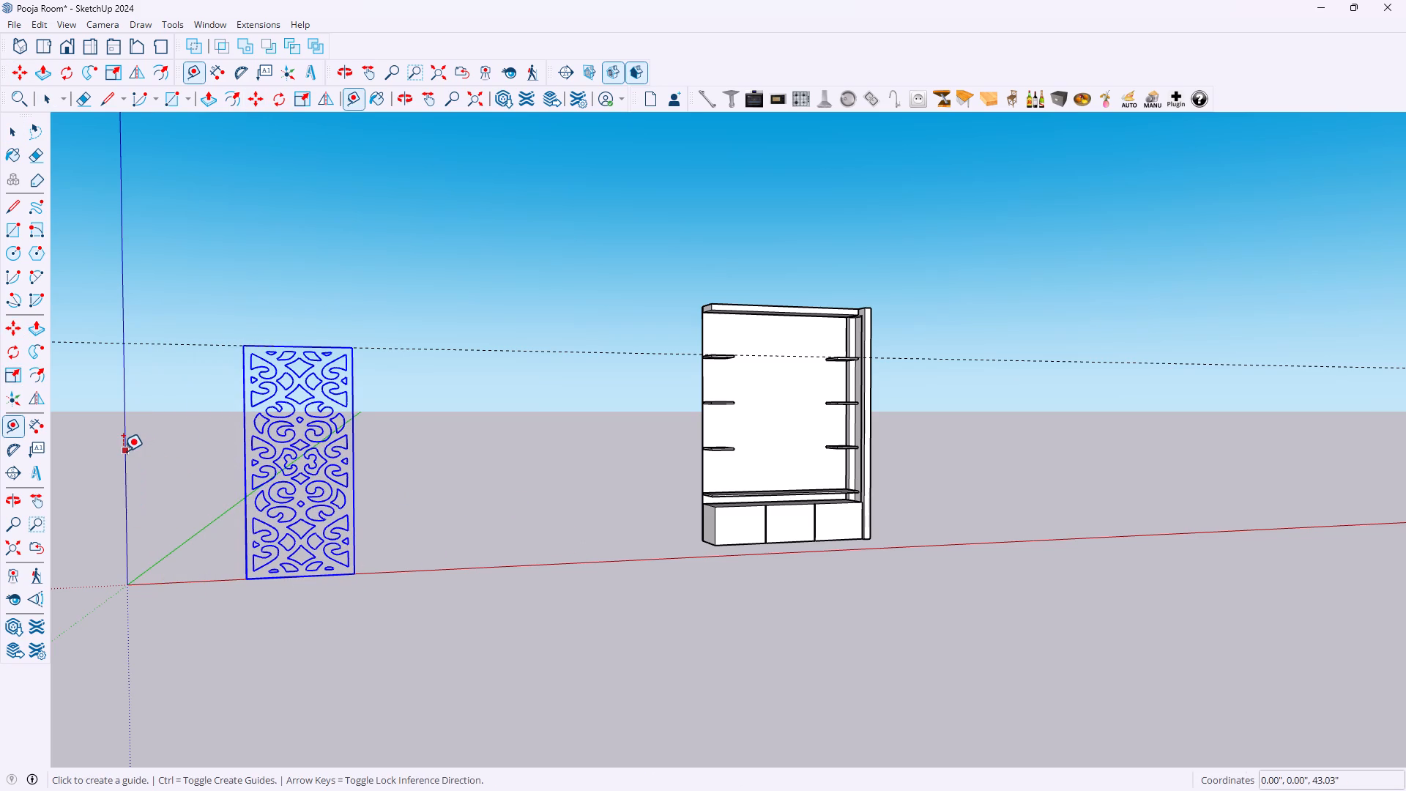
{"action": "left_click", "coordinate": [123, 451]}
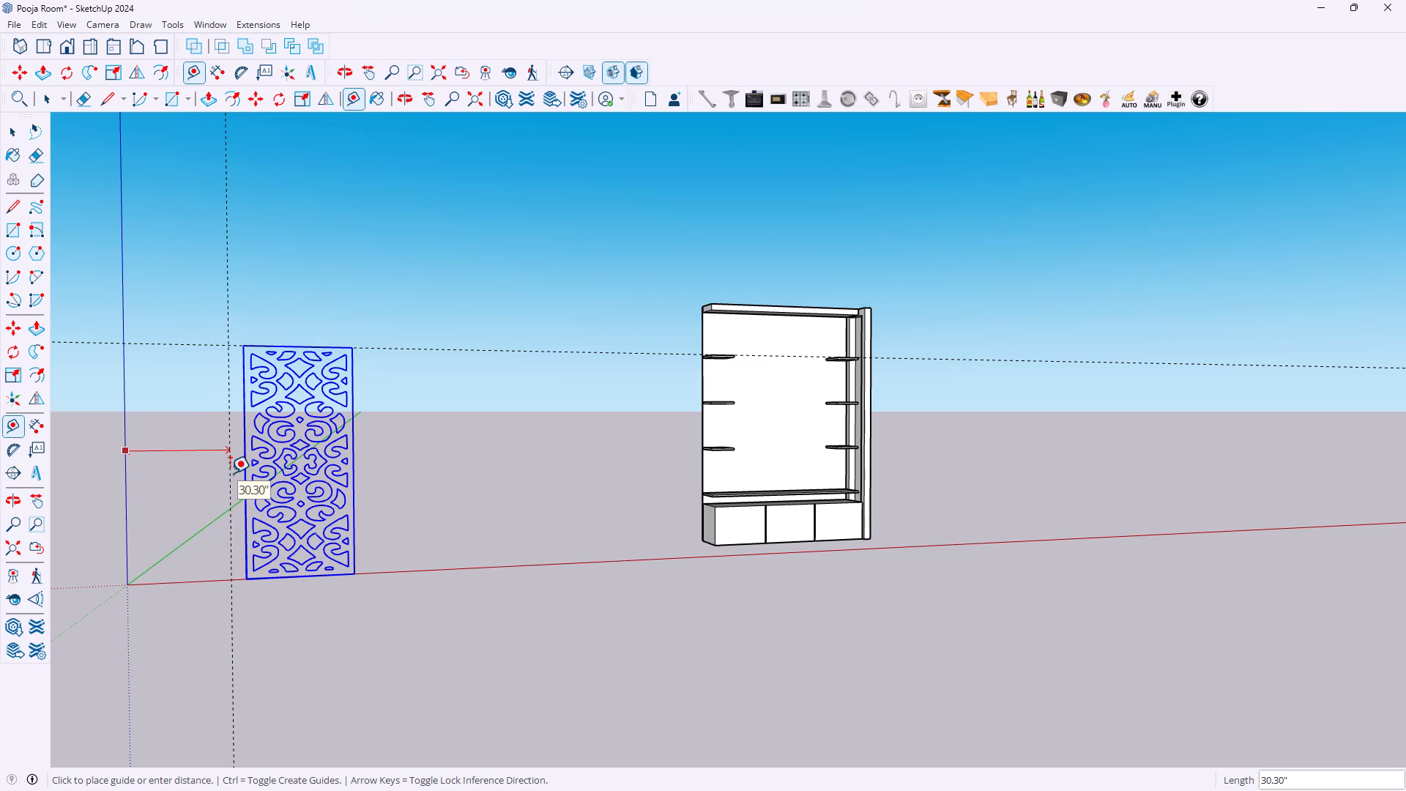
{"action": "type", "text": "24"}
{"action": "key", "text": "Return"}
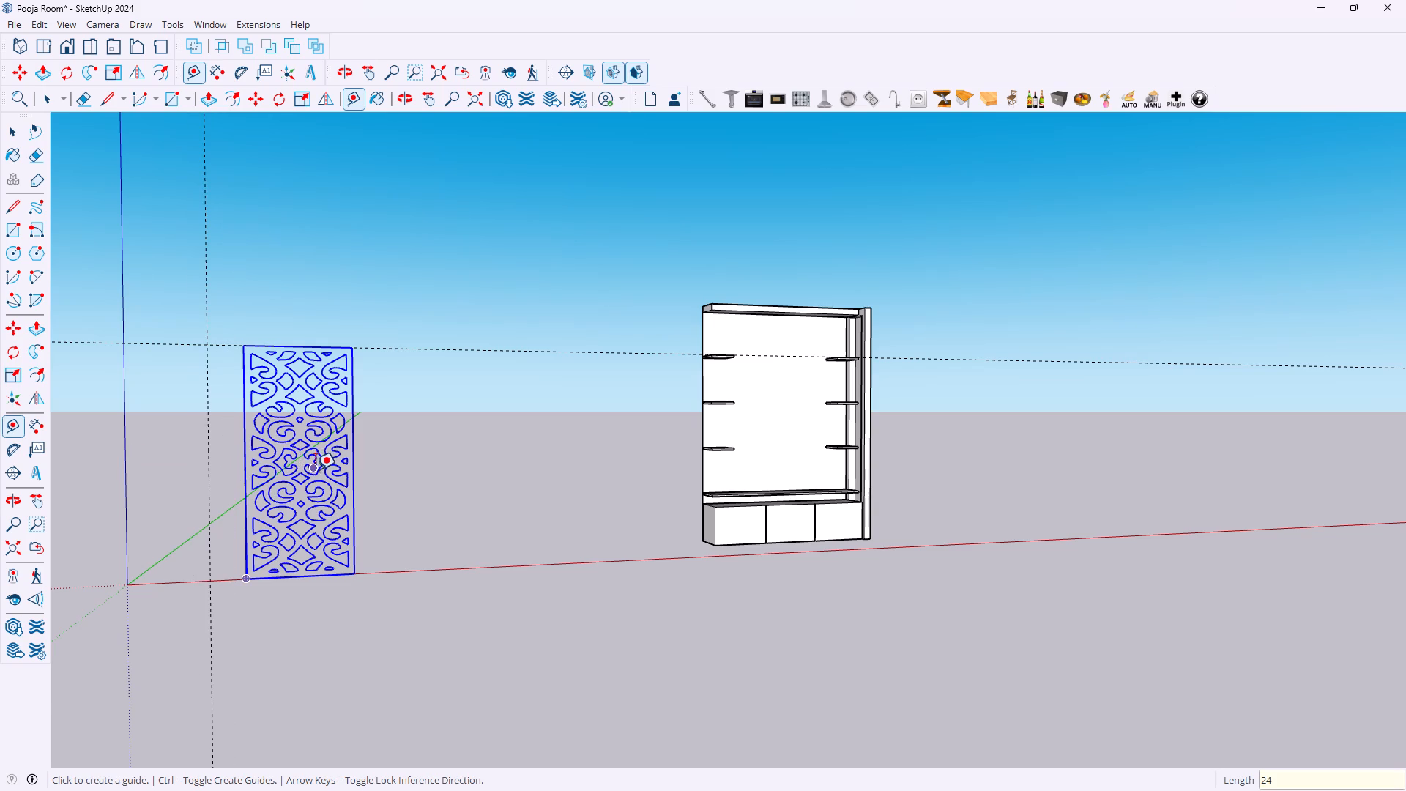
{"action": "key", "text": "space"}
Move the lattice back along the red axis so its lower corner sits on the origin.
{"action": "key", "text": "m"}
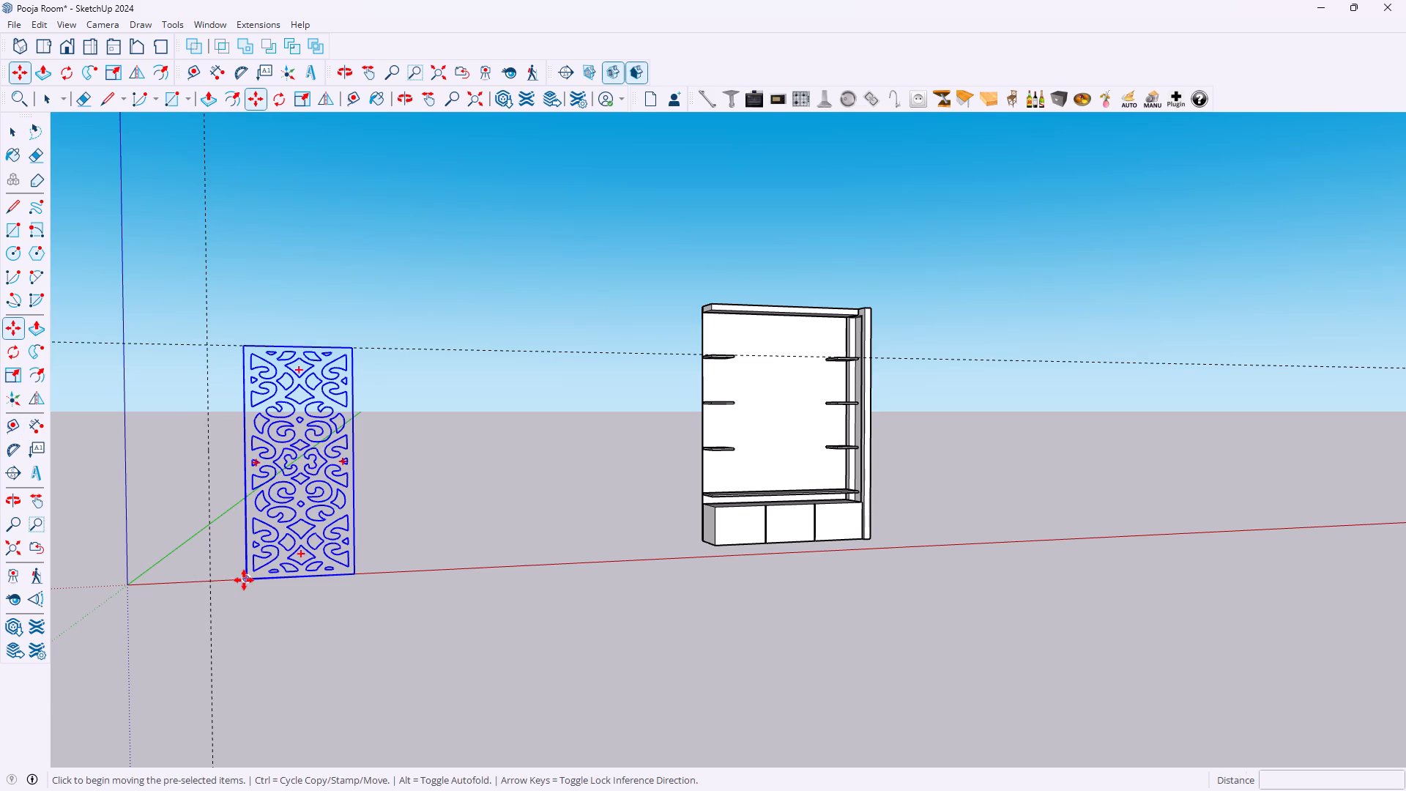
{"action": "left_click", "coordinate": [245, 581]}
{"action": "left_click", "coordinate": [128, 584]}
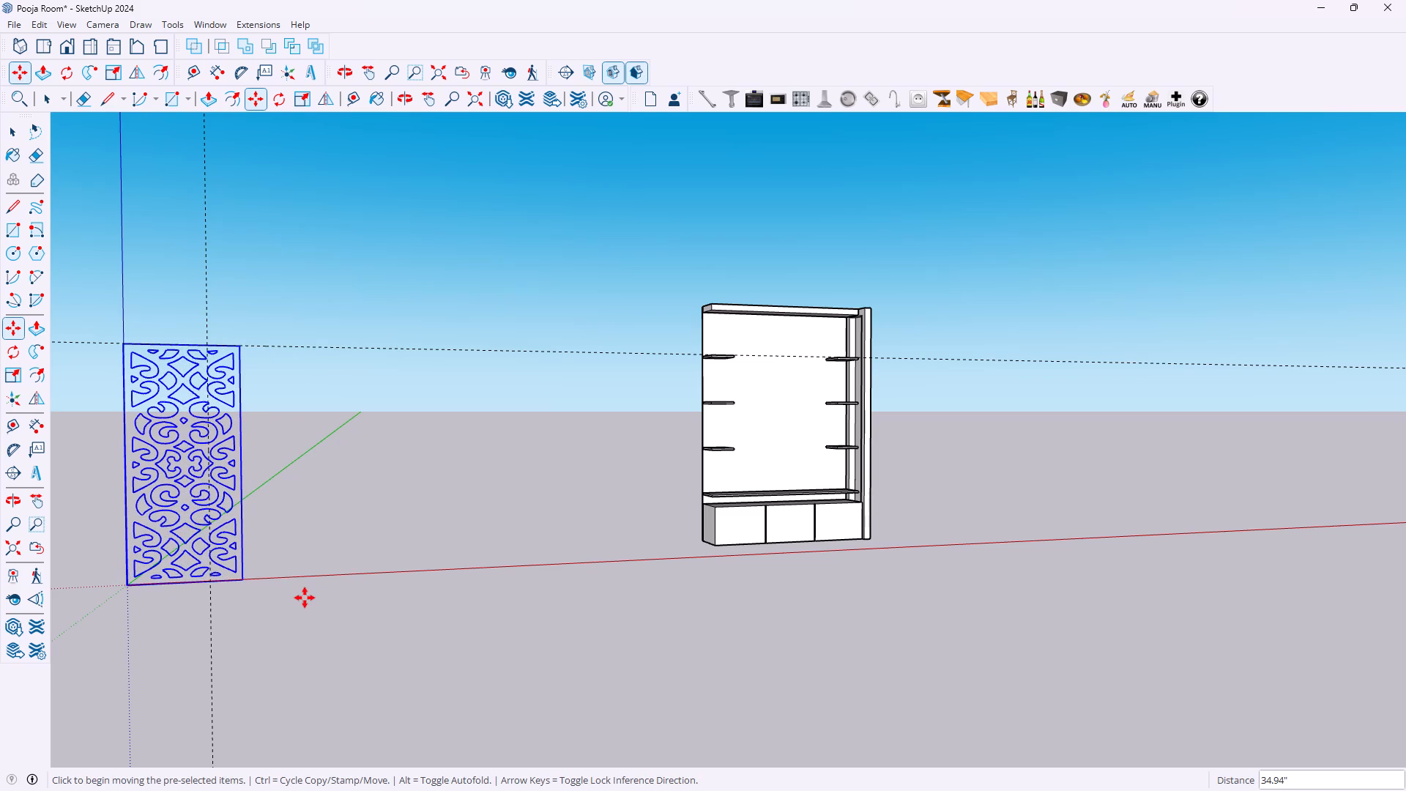
{"action": "key", "text": "space"}
Scale the lattice's width by about 0.71 so its free side edge meets the vertical guide line.
{"action": "scroll", "coordinate": [275, 565], "scroll_direction": "up", "scroll_amount": 3}
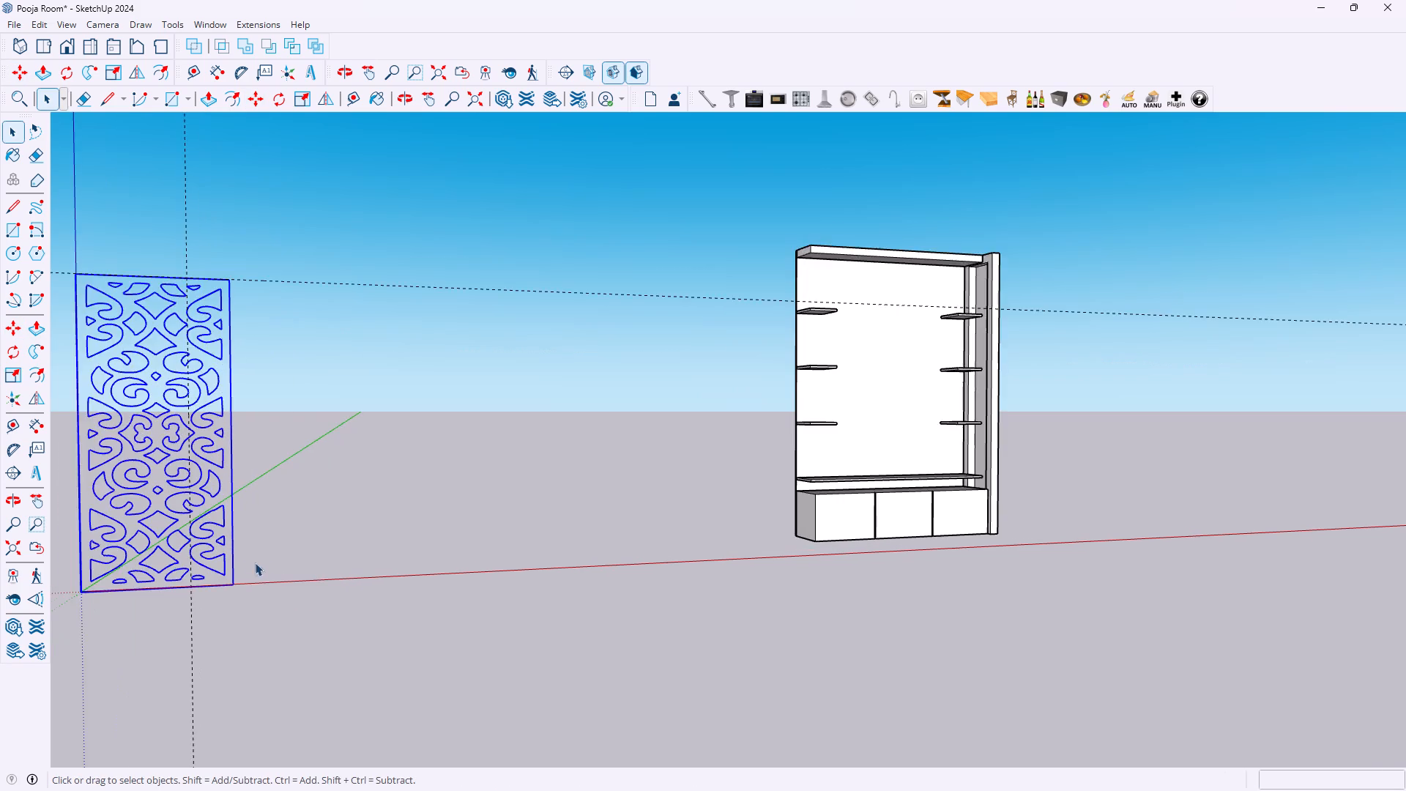
{"action": "scroll", "coordinate": [255, 562], "scroll_direction": "up", "scroll_amount": 3}
{"action": "key", "text": "s"}
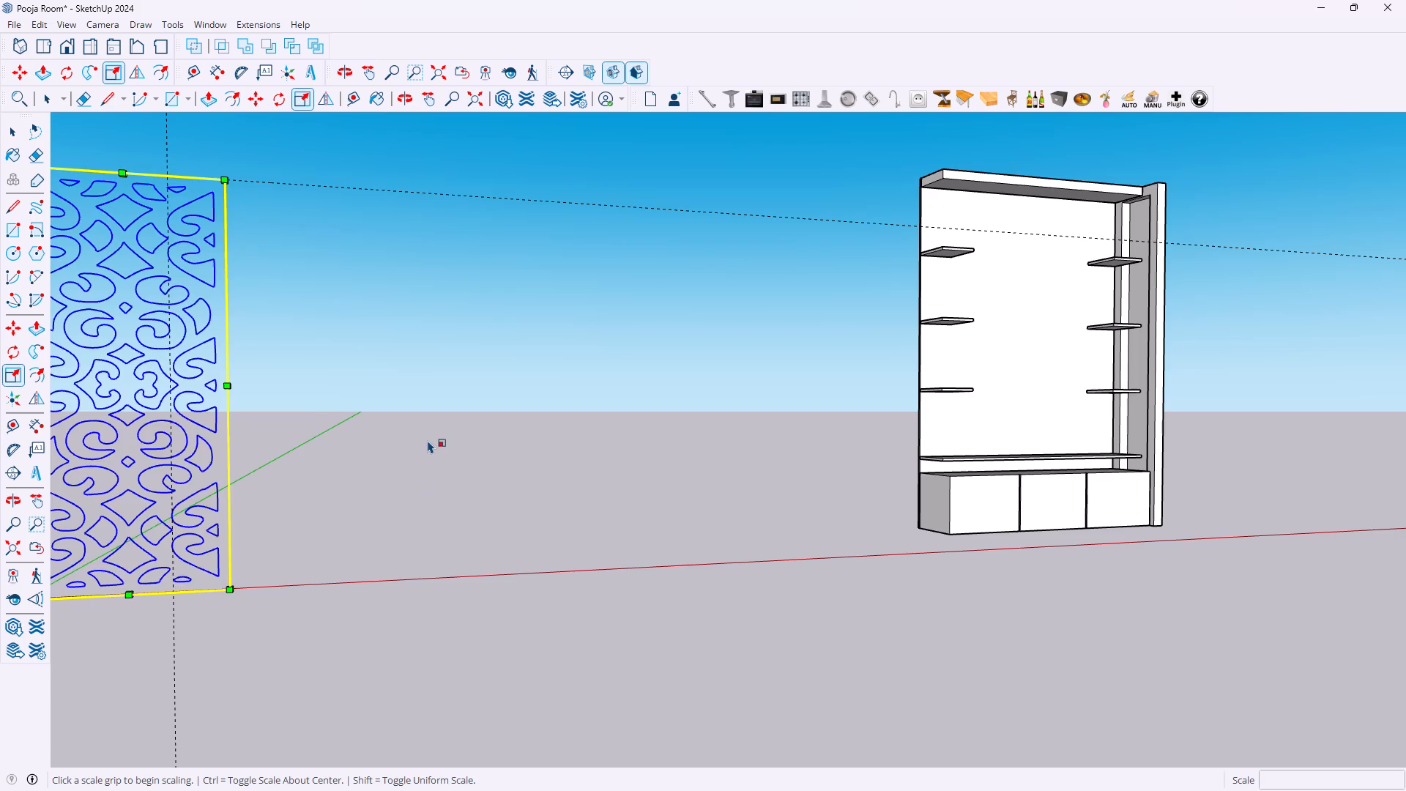
{"action": "scroll", "coordinate": [429, 439], "scroll_direction": "down", "scroll_amount": 1}
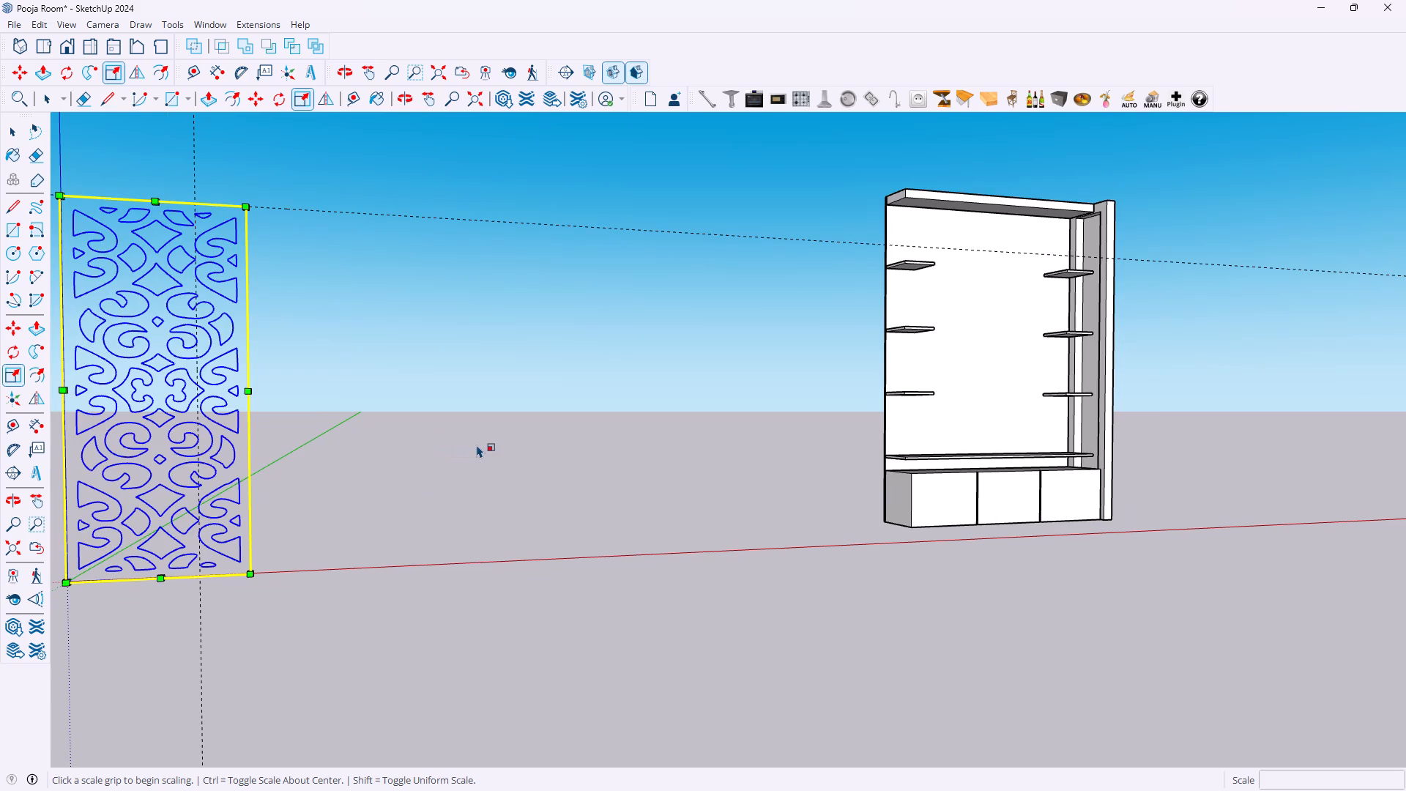
{"action": "scroll", "coordinate": [529, 444], "scroll_direction": "down", "scroll_amount": 3}
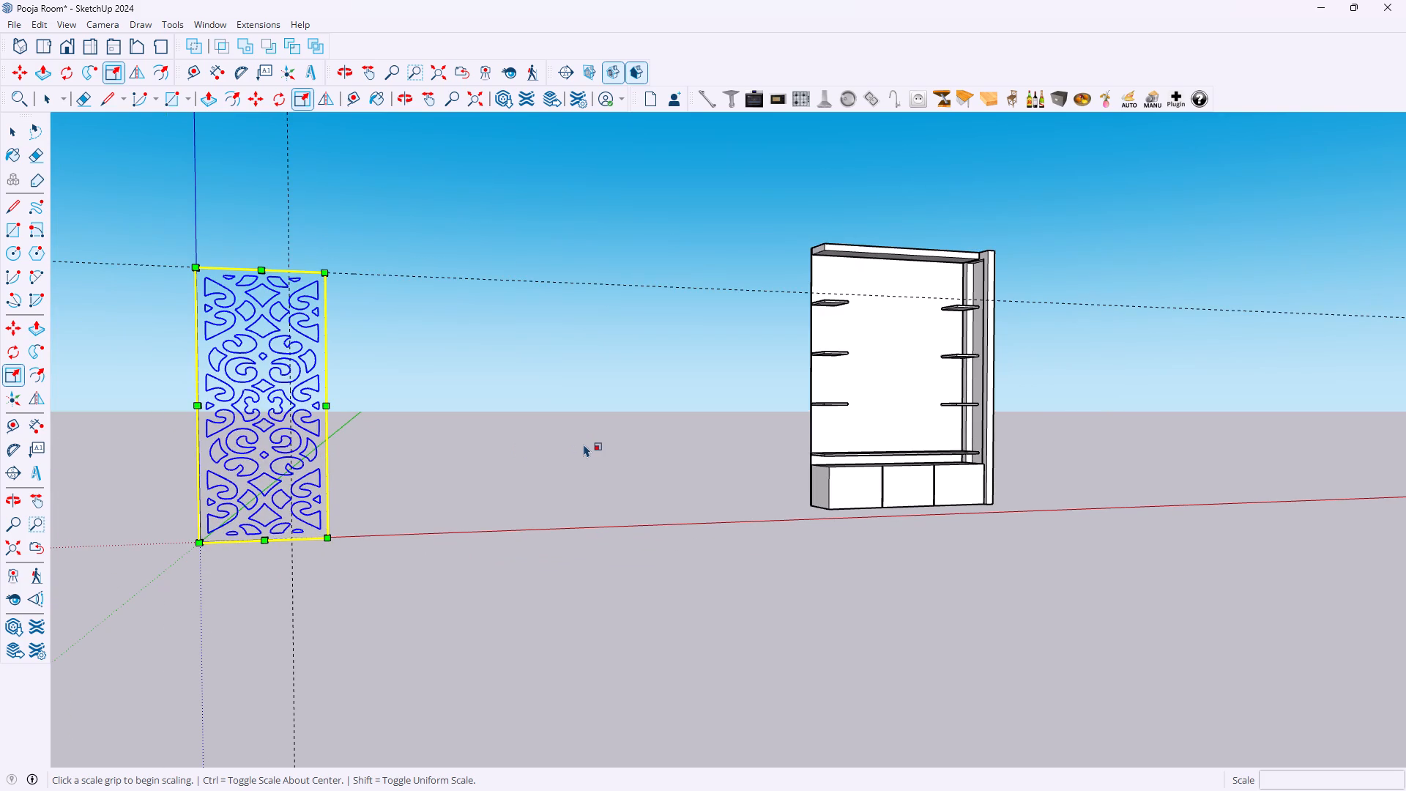
{"action": "scroll", "coordinate": [319, 403], "scroll_direction": "up", "scroll_amount": 3}
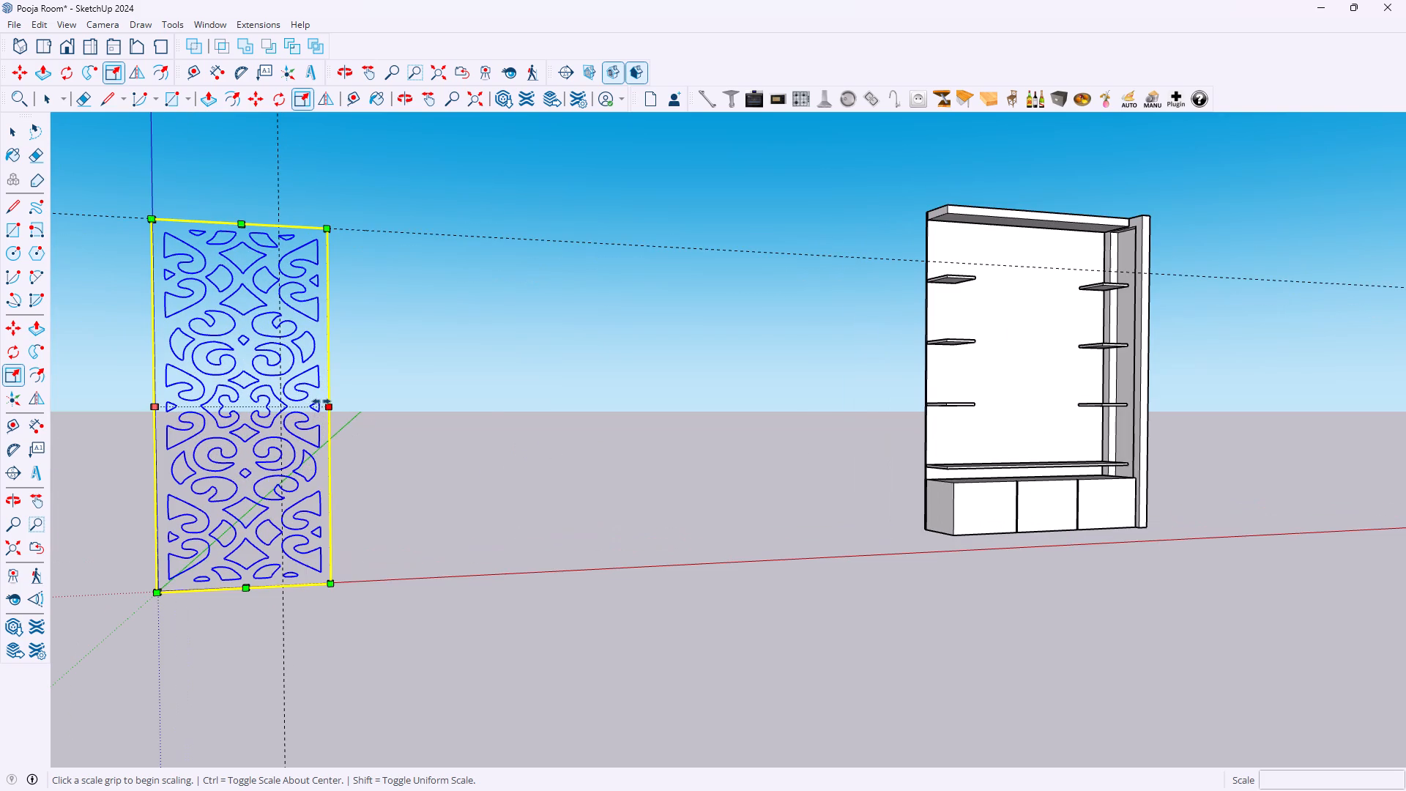
{"action": "left_click", "coordinate": [330, 408]}
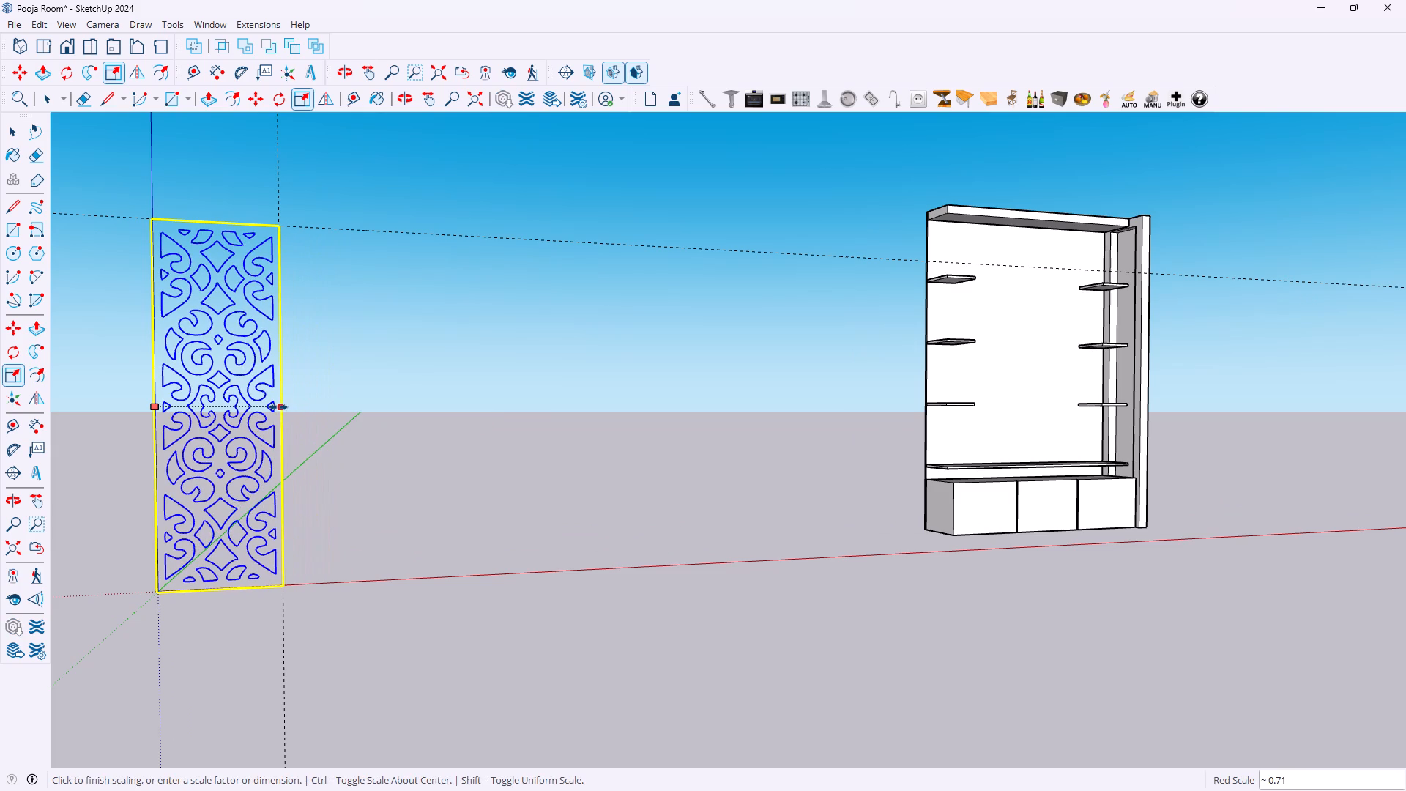
{"action": "left_click", "coordinate": [278, 407]}
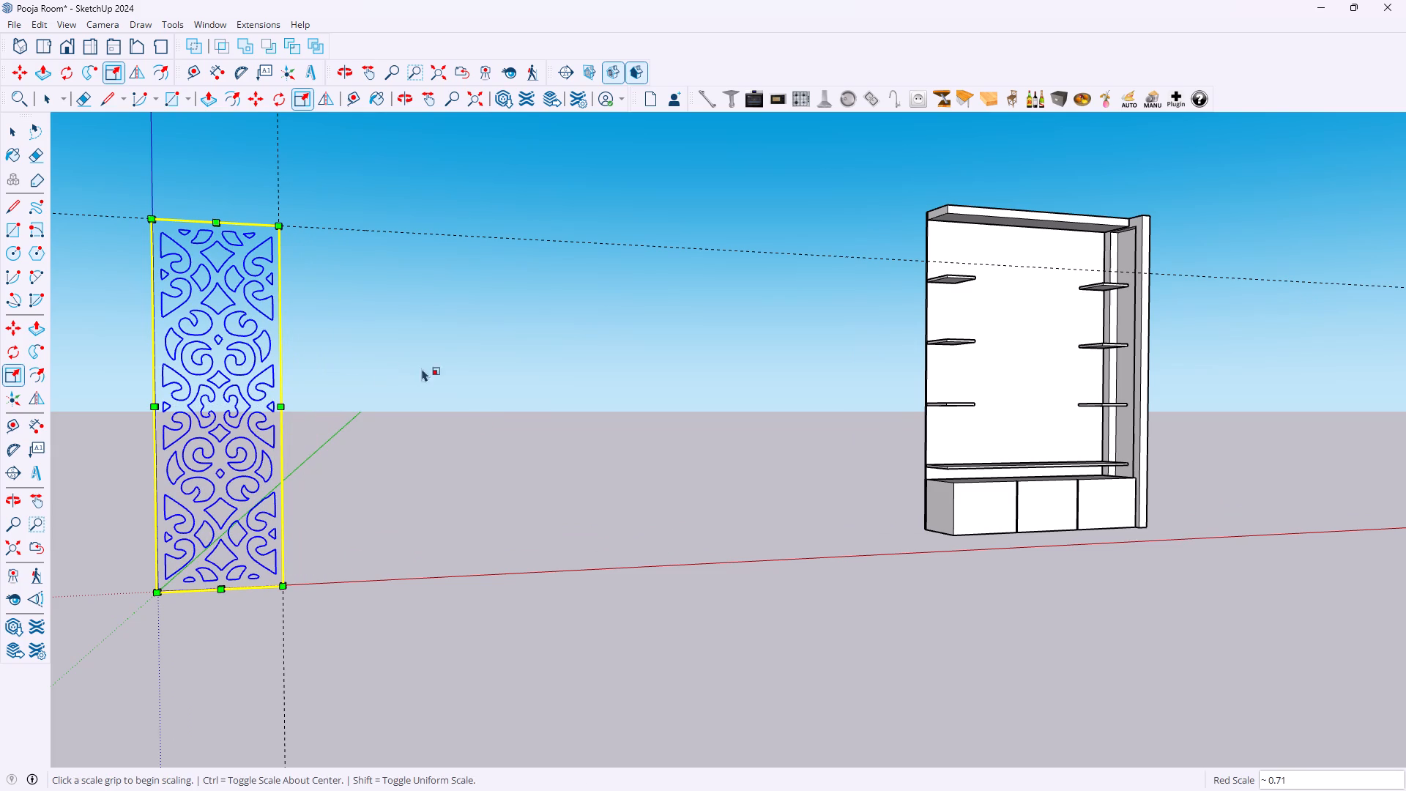
{"action": "middle_click_drag", "start_coordinate": [438, 368], "coordinate": [336, 371]}
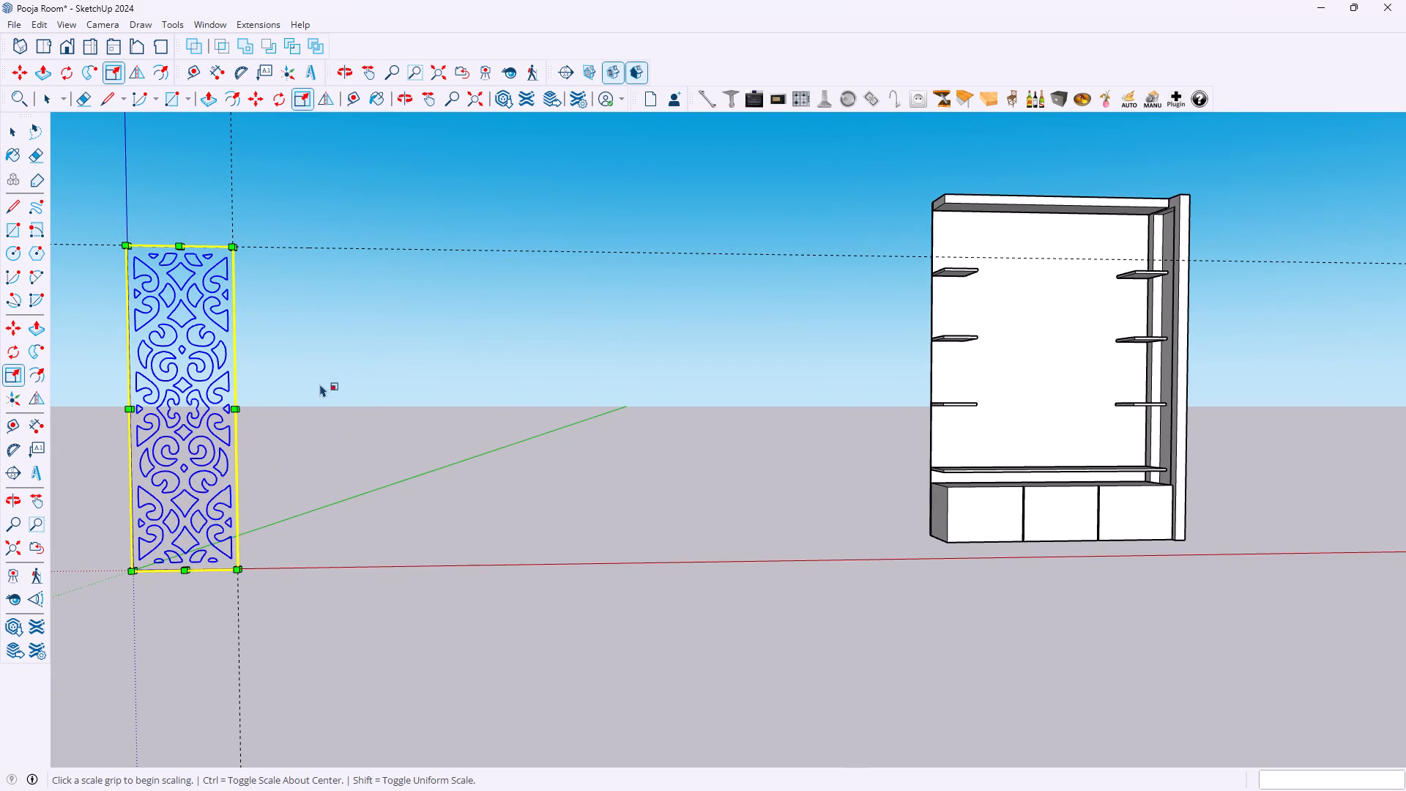
{"action": "key", "text": "space"}
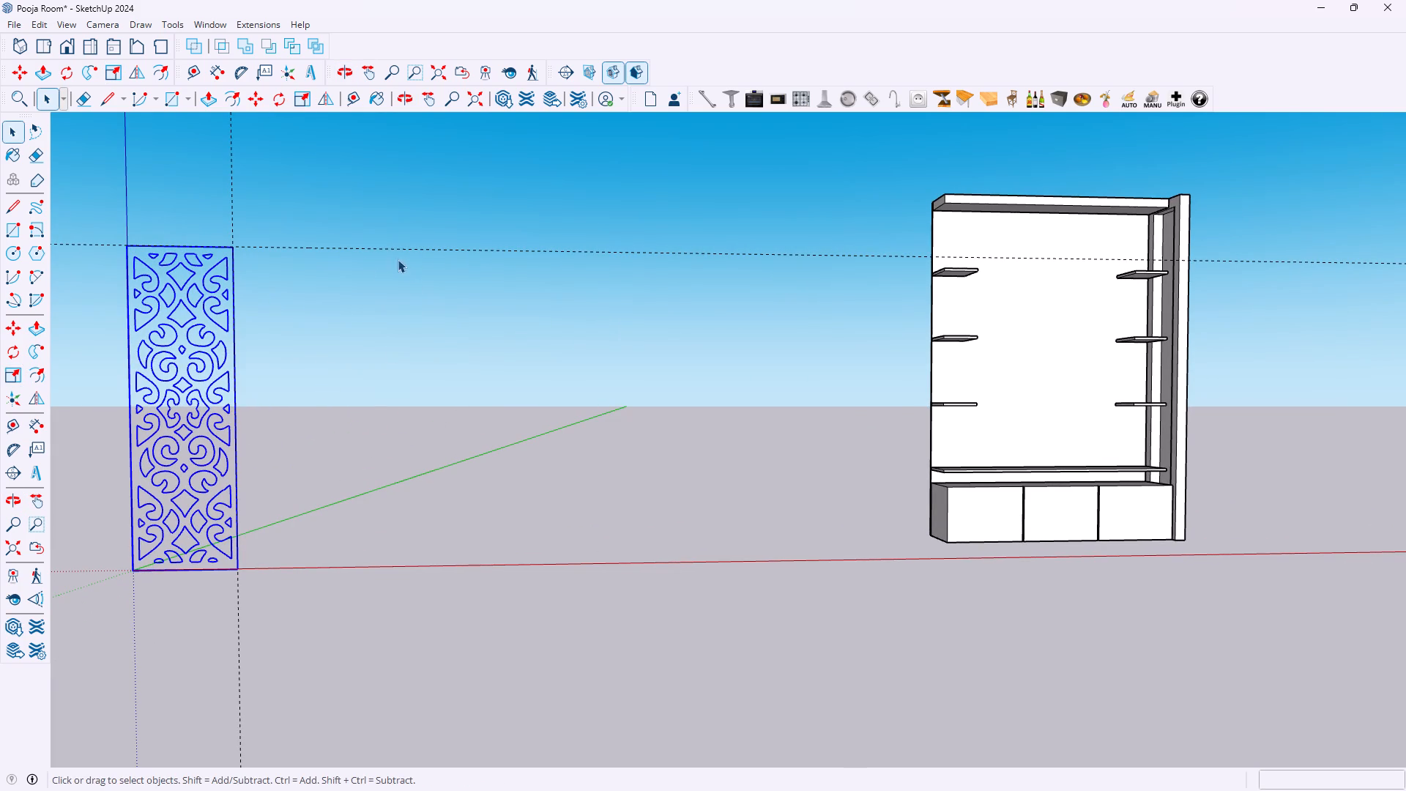
Delete all guide lines from the model.
{"action": "left_click", "coordinate": [37, 25]}
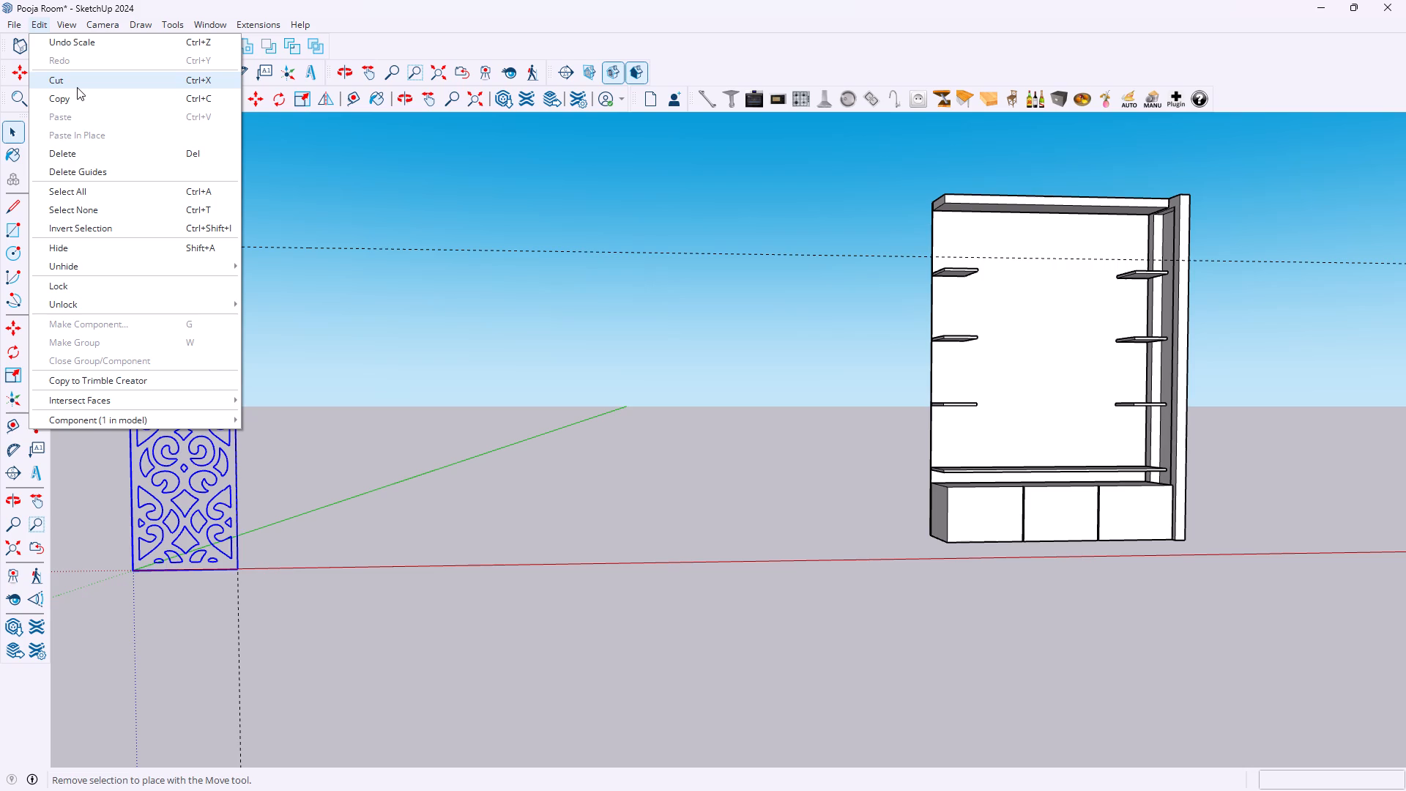
{"action": "left_click", "coordinate": [90, 167]}
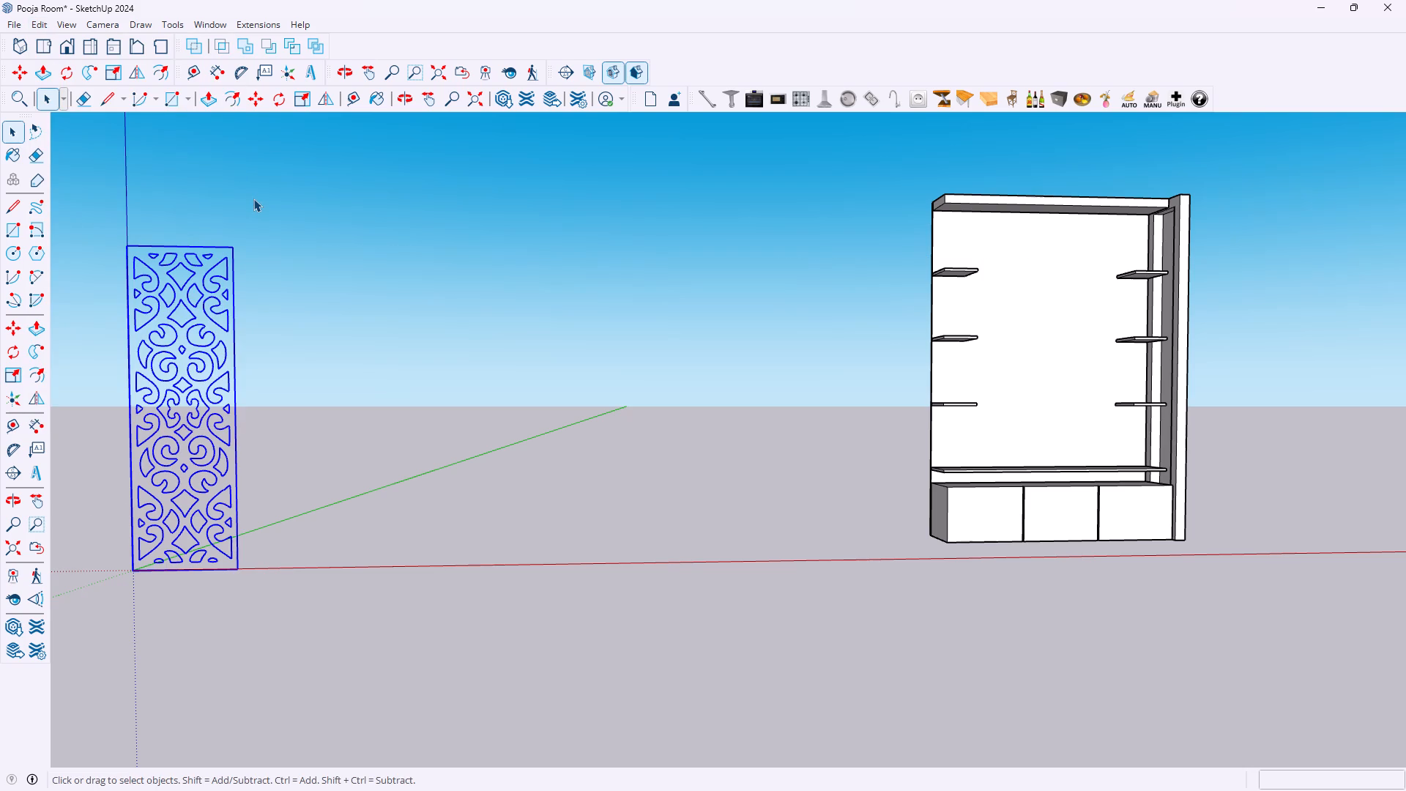
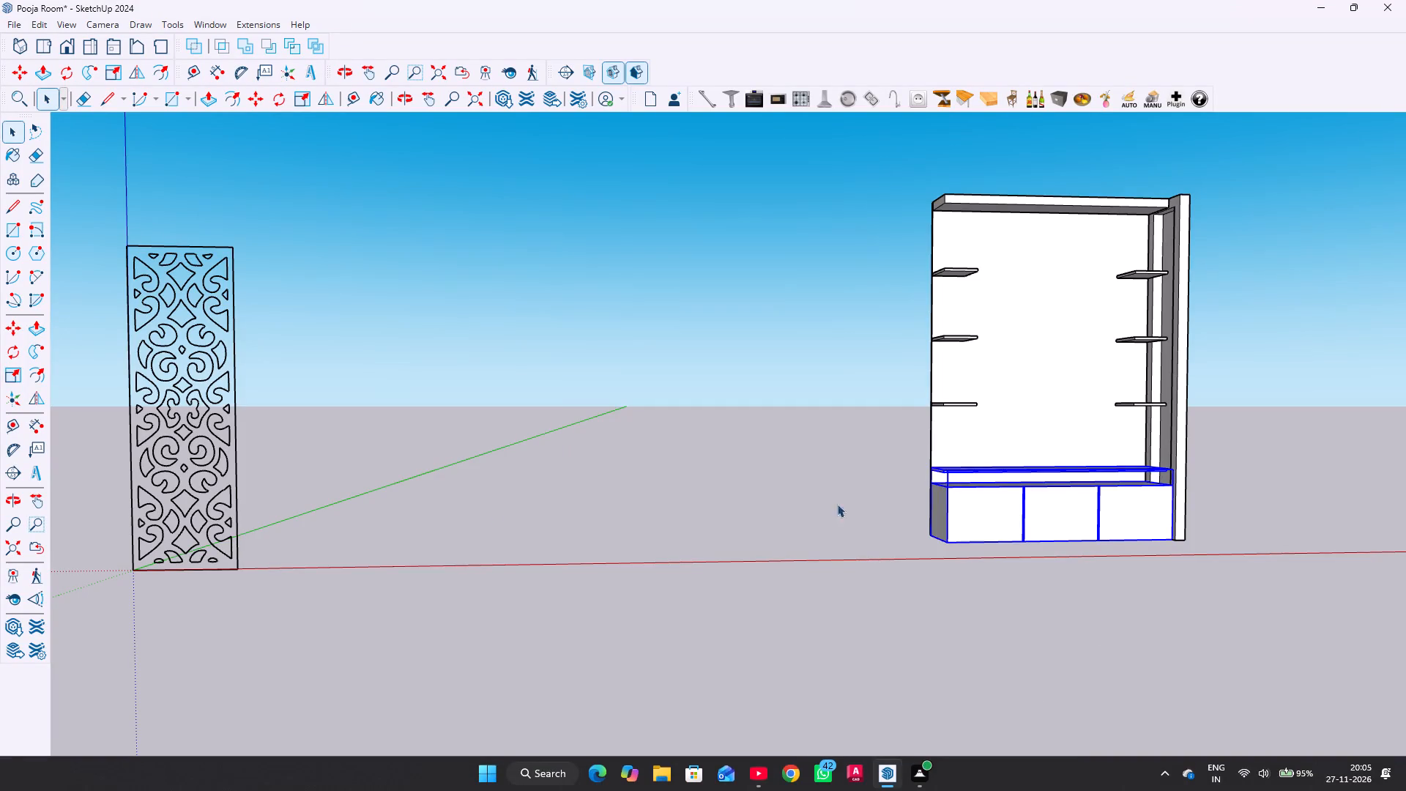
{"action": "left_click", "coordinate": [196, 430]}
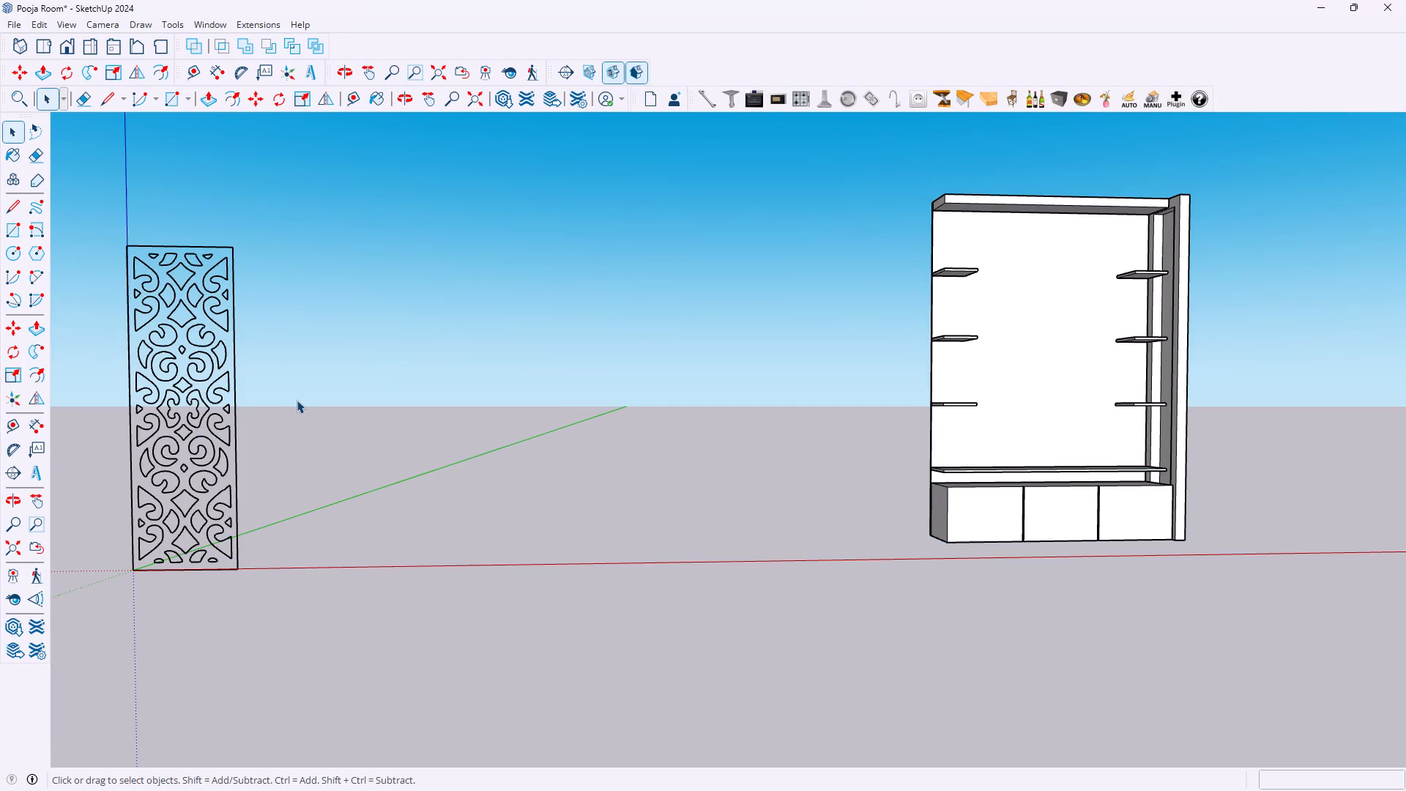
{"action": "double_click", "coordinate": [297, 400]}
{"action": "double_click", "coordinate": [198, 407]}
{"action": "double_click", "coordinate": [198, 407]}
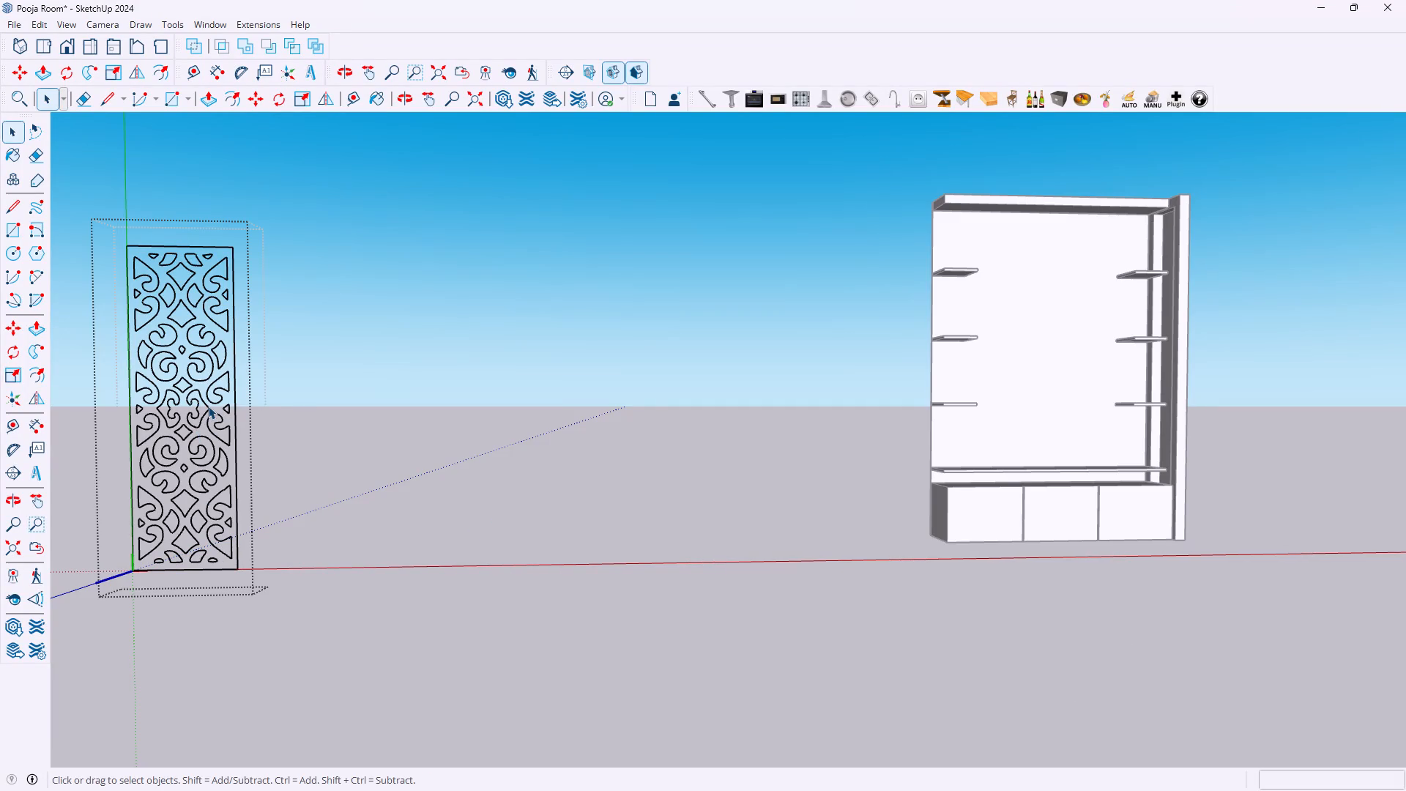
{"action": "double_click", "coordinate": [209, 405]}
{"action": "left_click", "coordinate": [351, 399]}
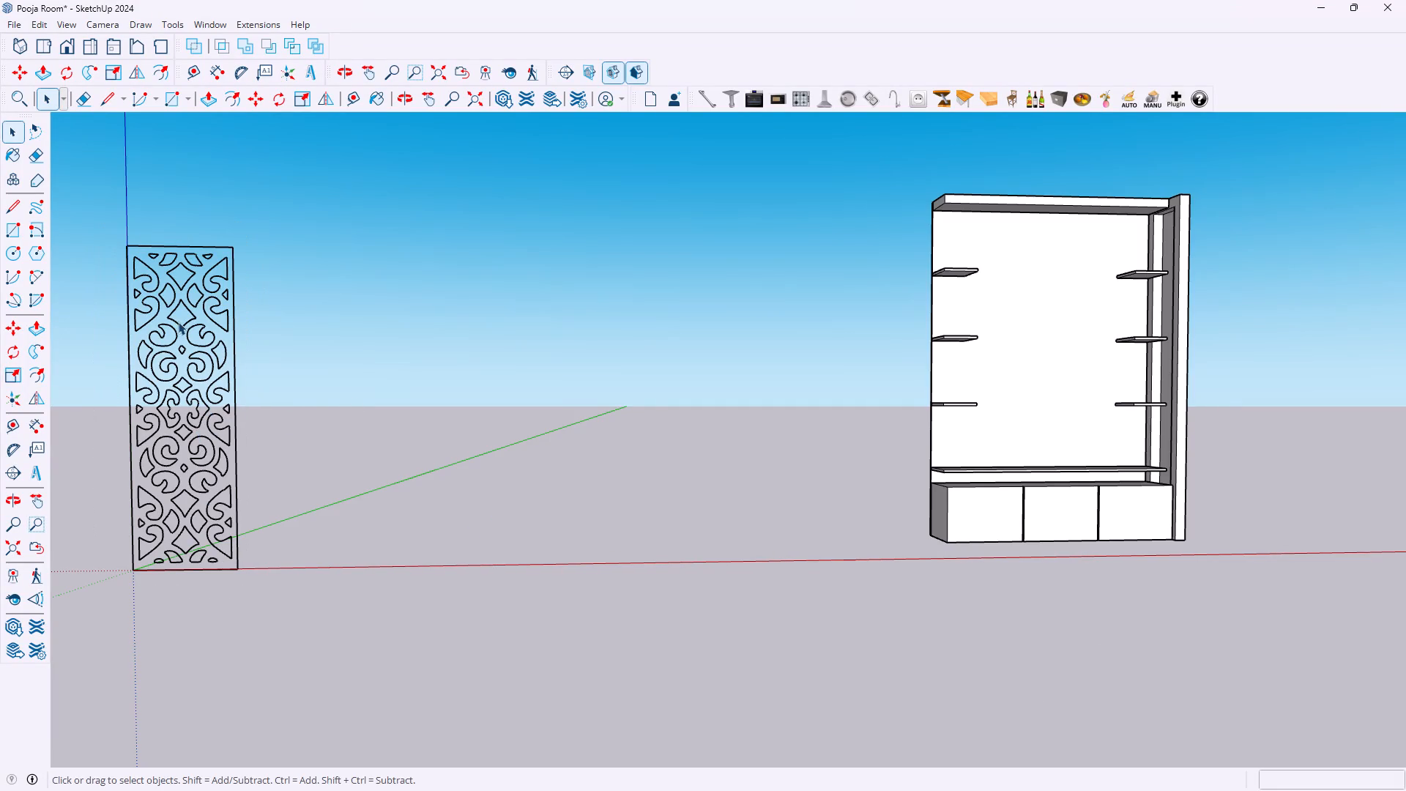
Open the lattice panel component for editing and draw a rectangle about 24.14" by 77.40" over its full outline, corner to corner.
{"action": "left_click", "coordinate": [179, 321]}
{"action": "double_click", "coordinate": [202, 364]}
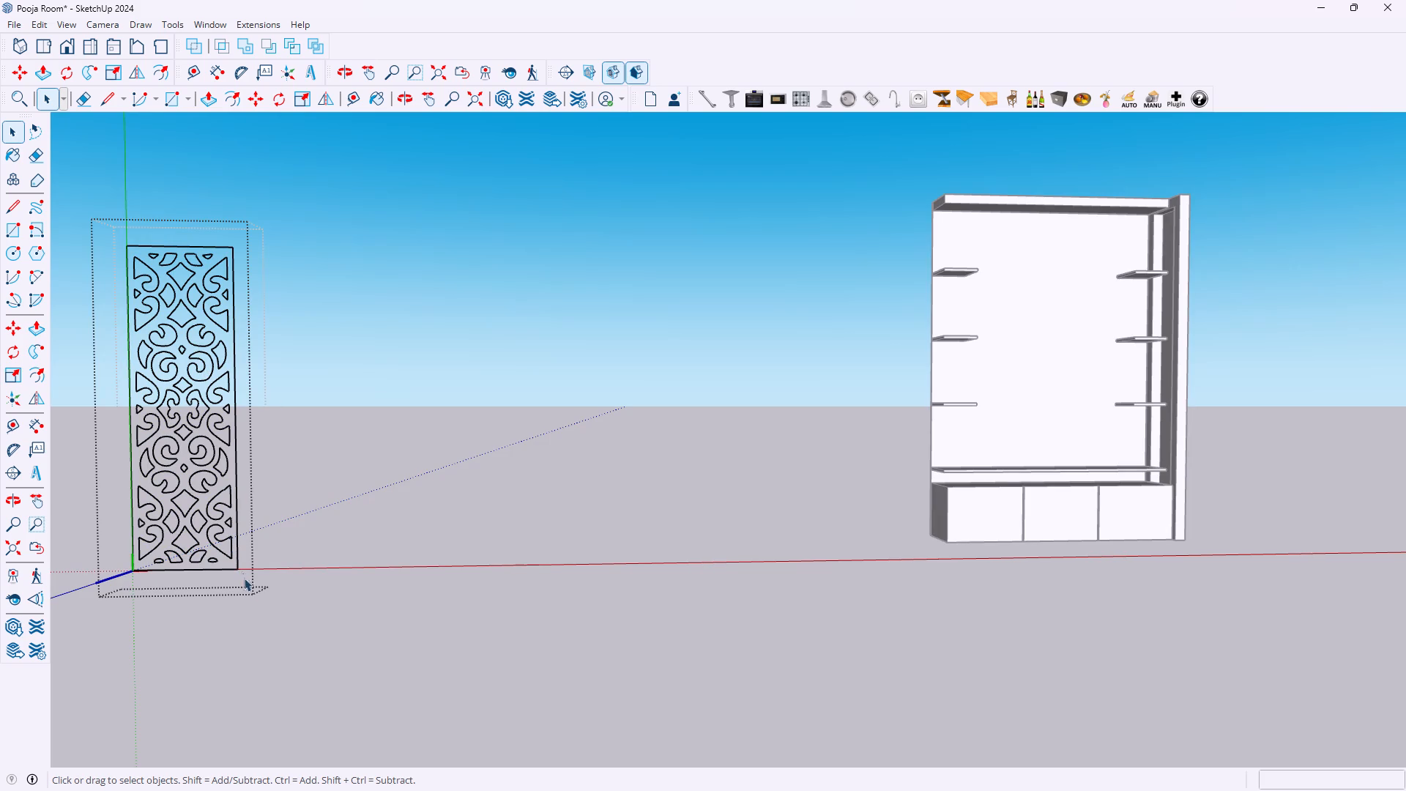
{"action": "key", "text": "j"}
{"action": "key", "text": "p"}
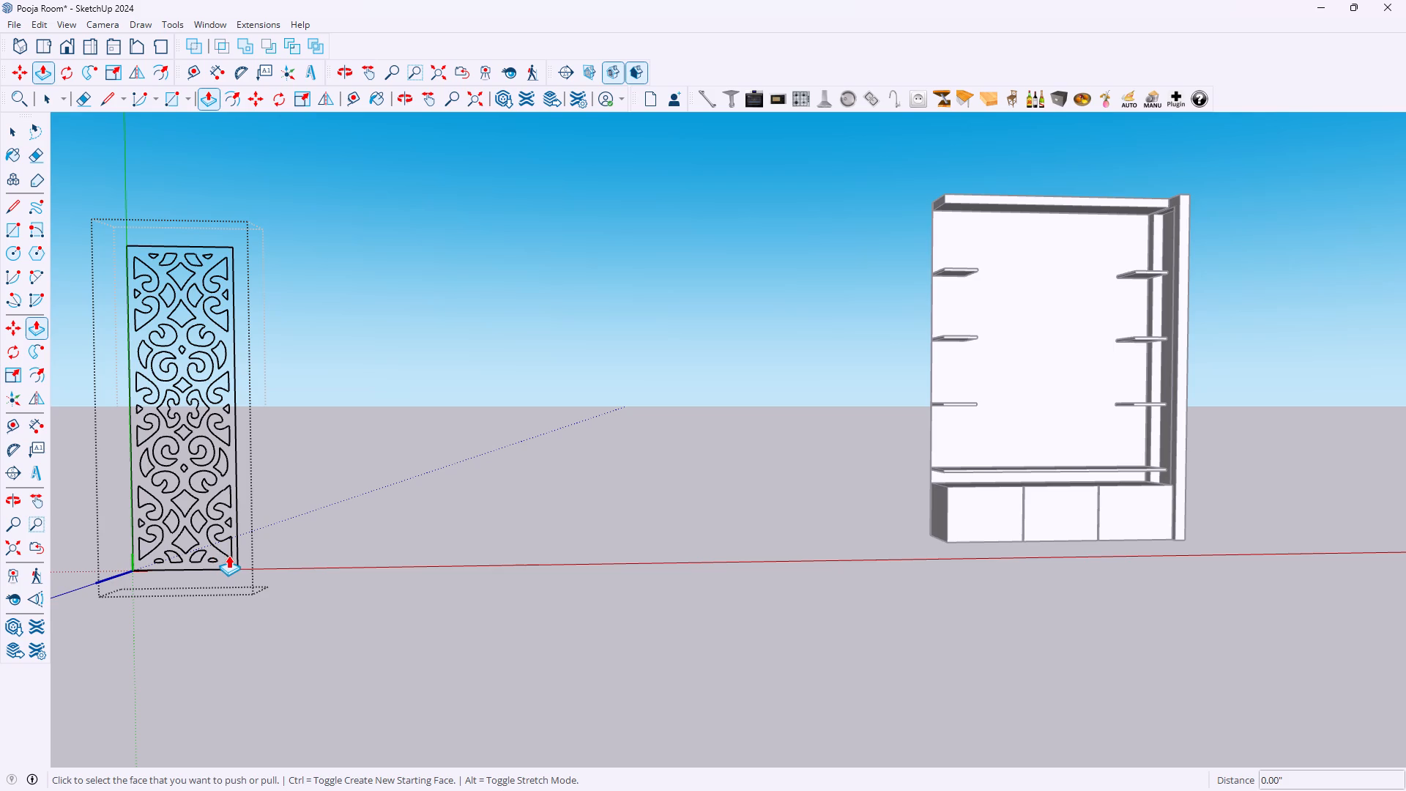
{"action": "key", "text": "space"}
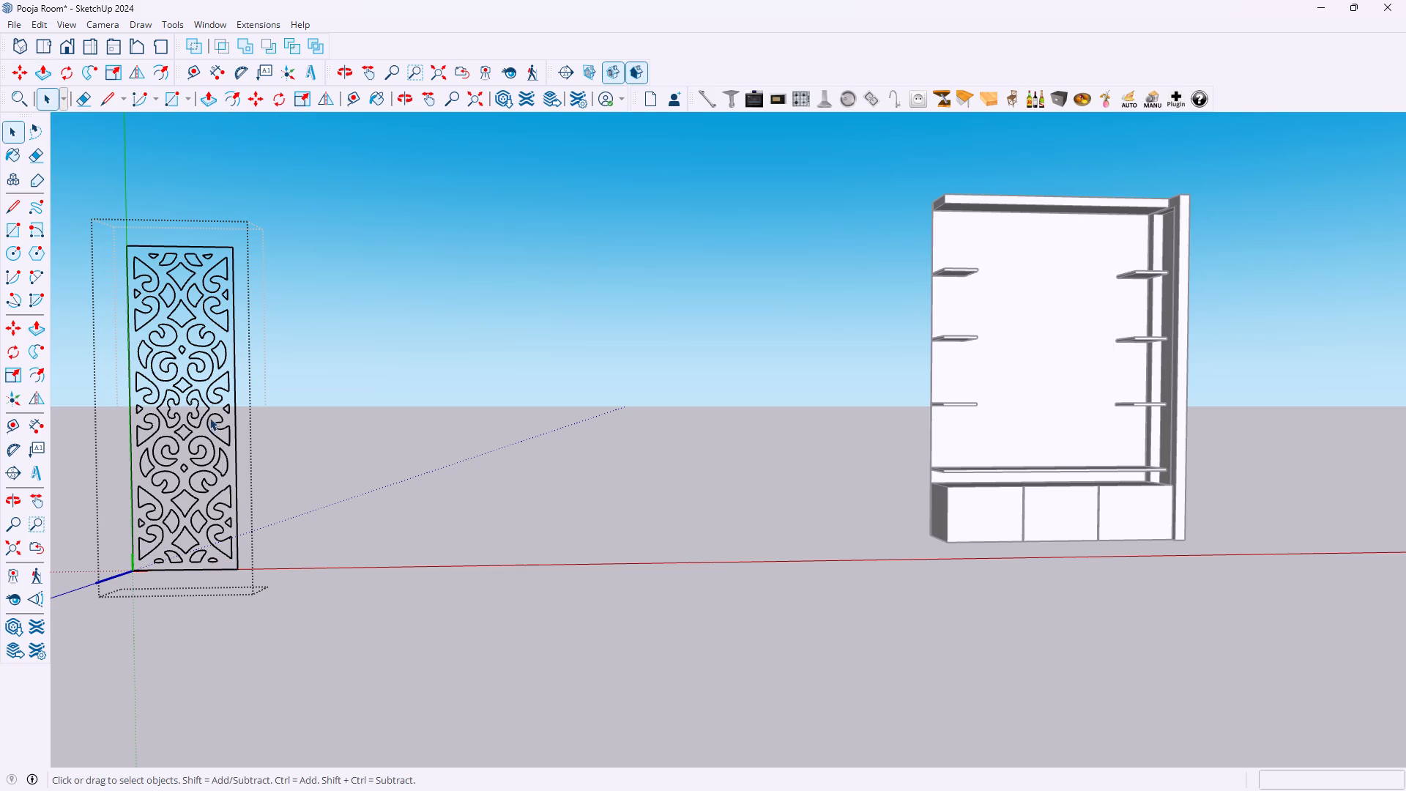
{"action": "scroll", "coordinate": [120, 268], "scroll_direction": "up", "scroll_amount": 6}
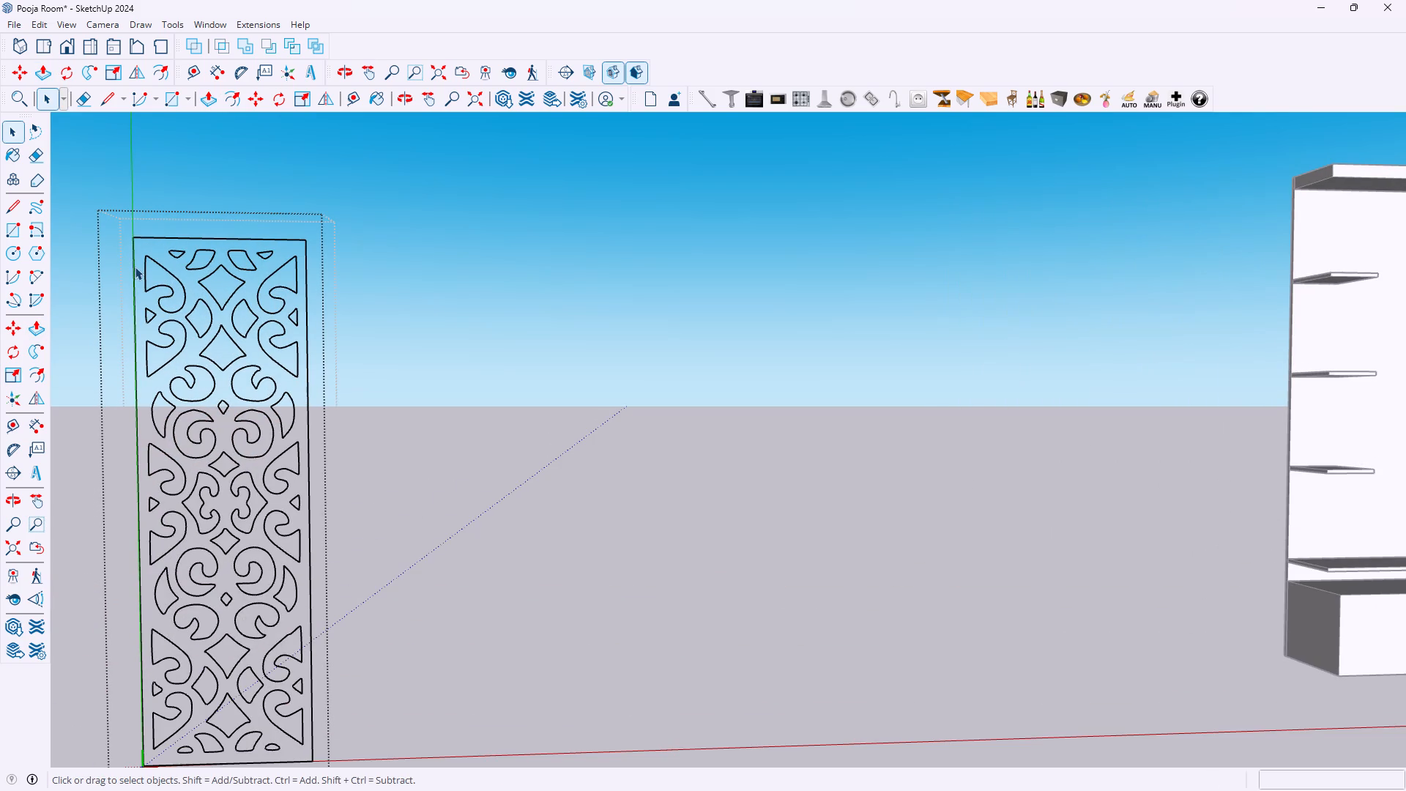
{"action": "key", "text": "r"}
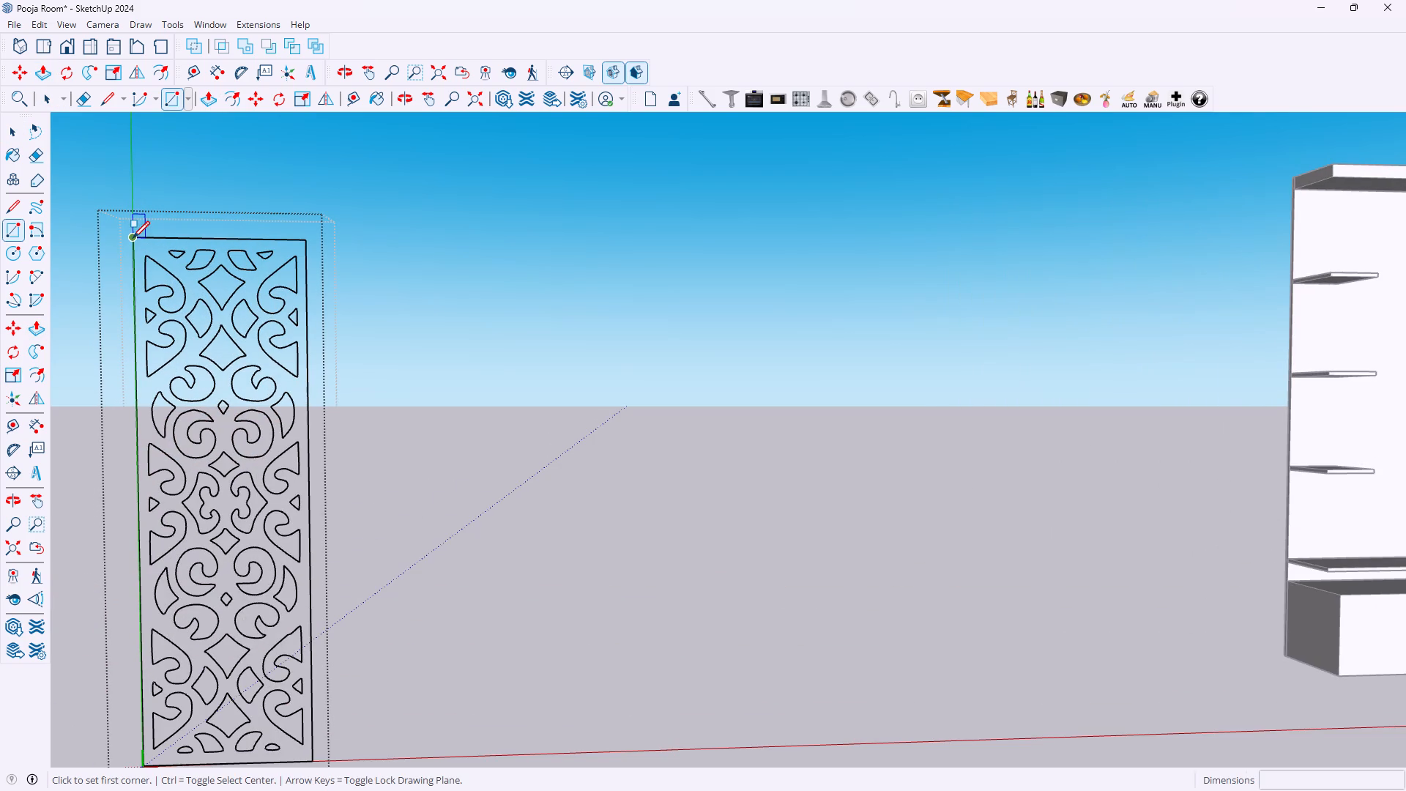
{"action": "left_click", "coordinate": [133, 238]}
{"action": "scroll", "coordinate": [179, 335], "scroll_direction": "down", "scroll_amount": 8}
{"action": "scroll", "coordinate": [239, 575], "scroll_direction": "up", "scroll_amount": 4}
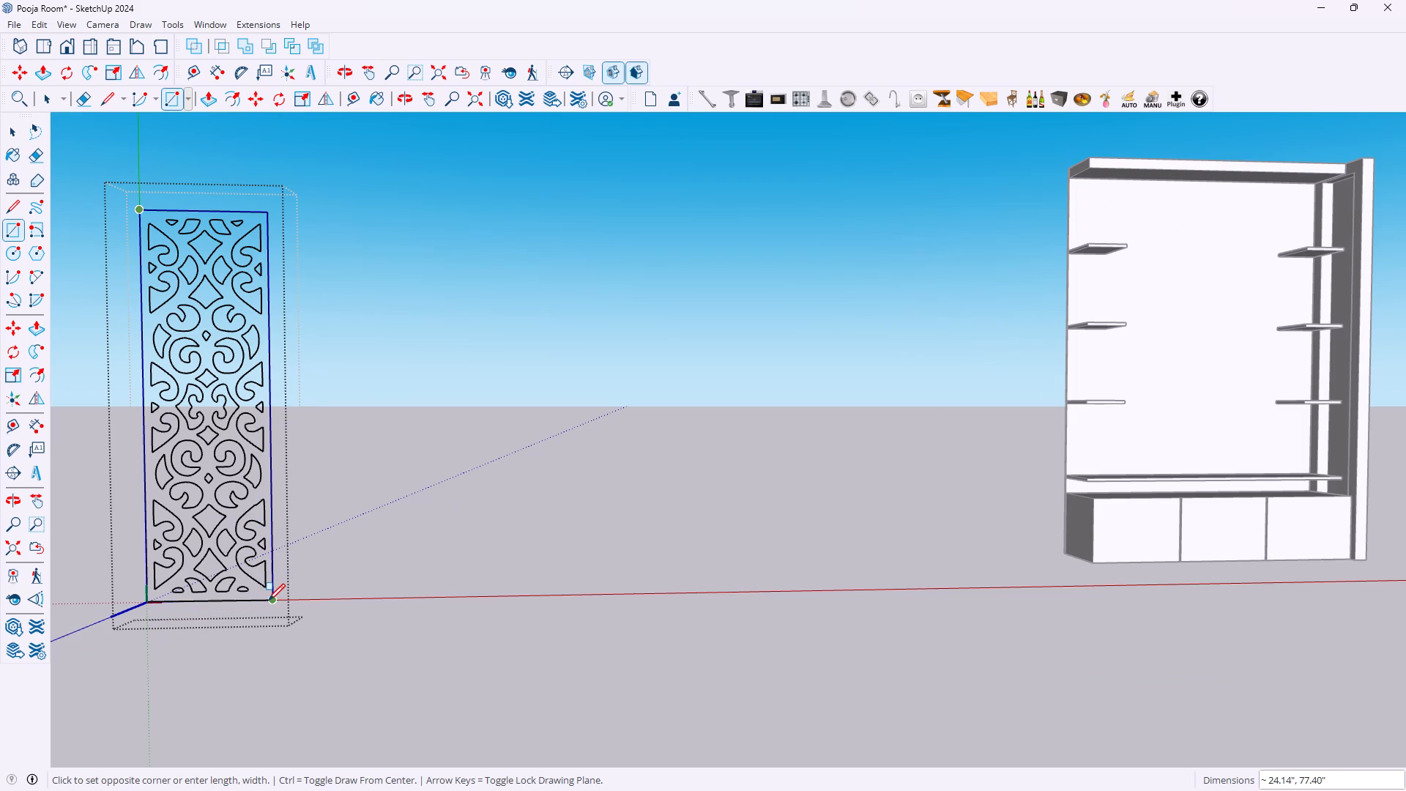
{"action": "left_click", "coordinate": [268, 601]}
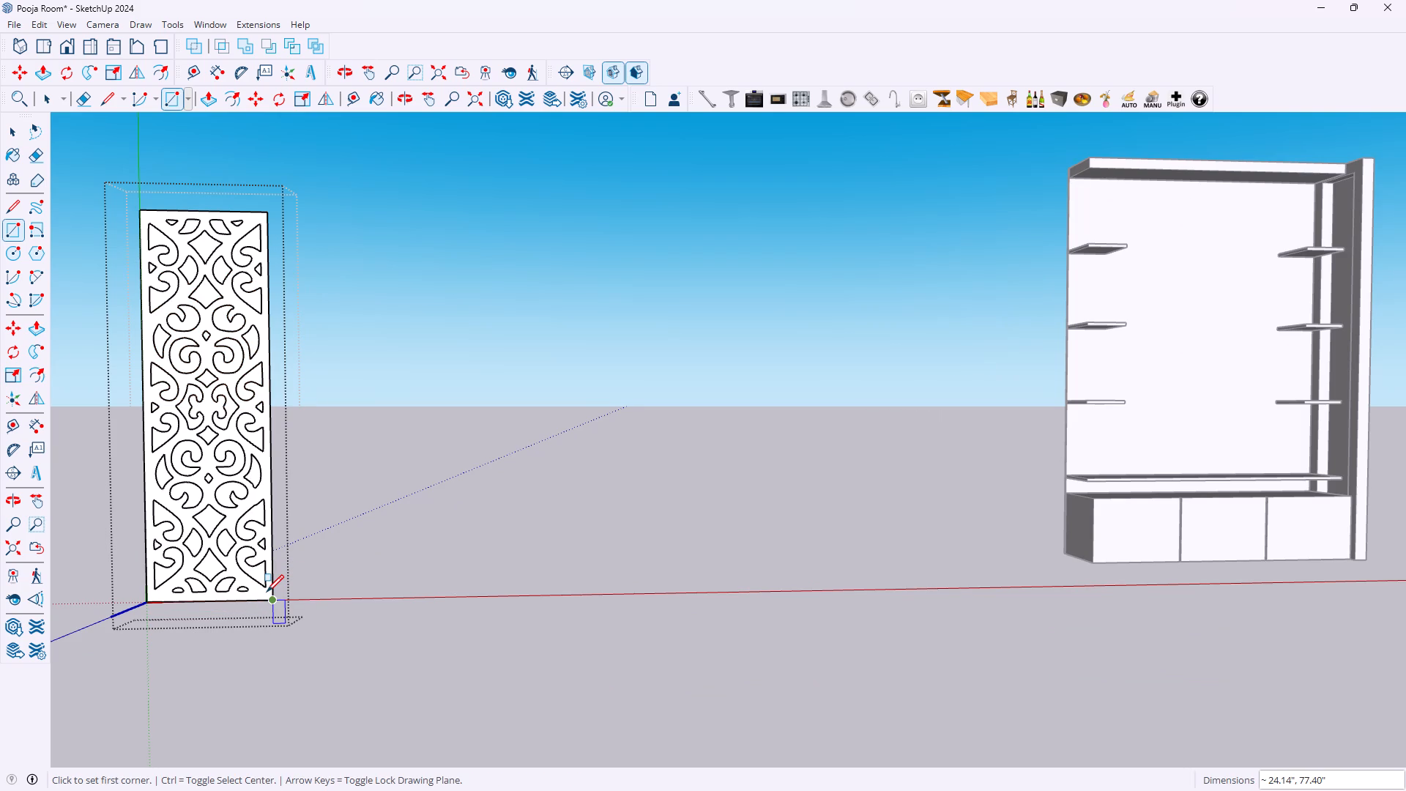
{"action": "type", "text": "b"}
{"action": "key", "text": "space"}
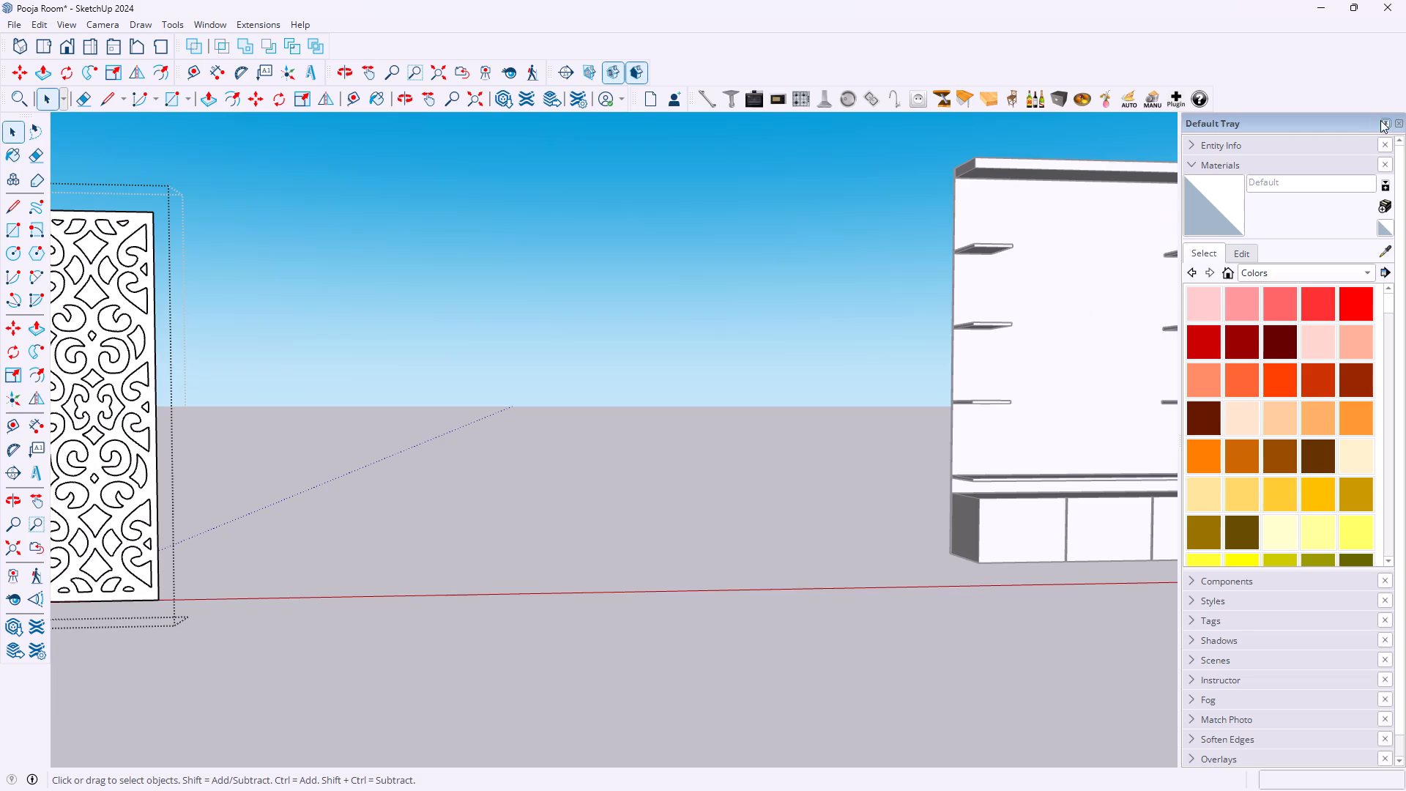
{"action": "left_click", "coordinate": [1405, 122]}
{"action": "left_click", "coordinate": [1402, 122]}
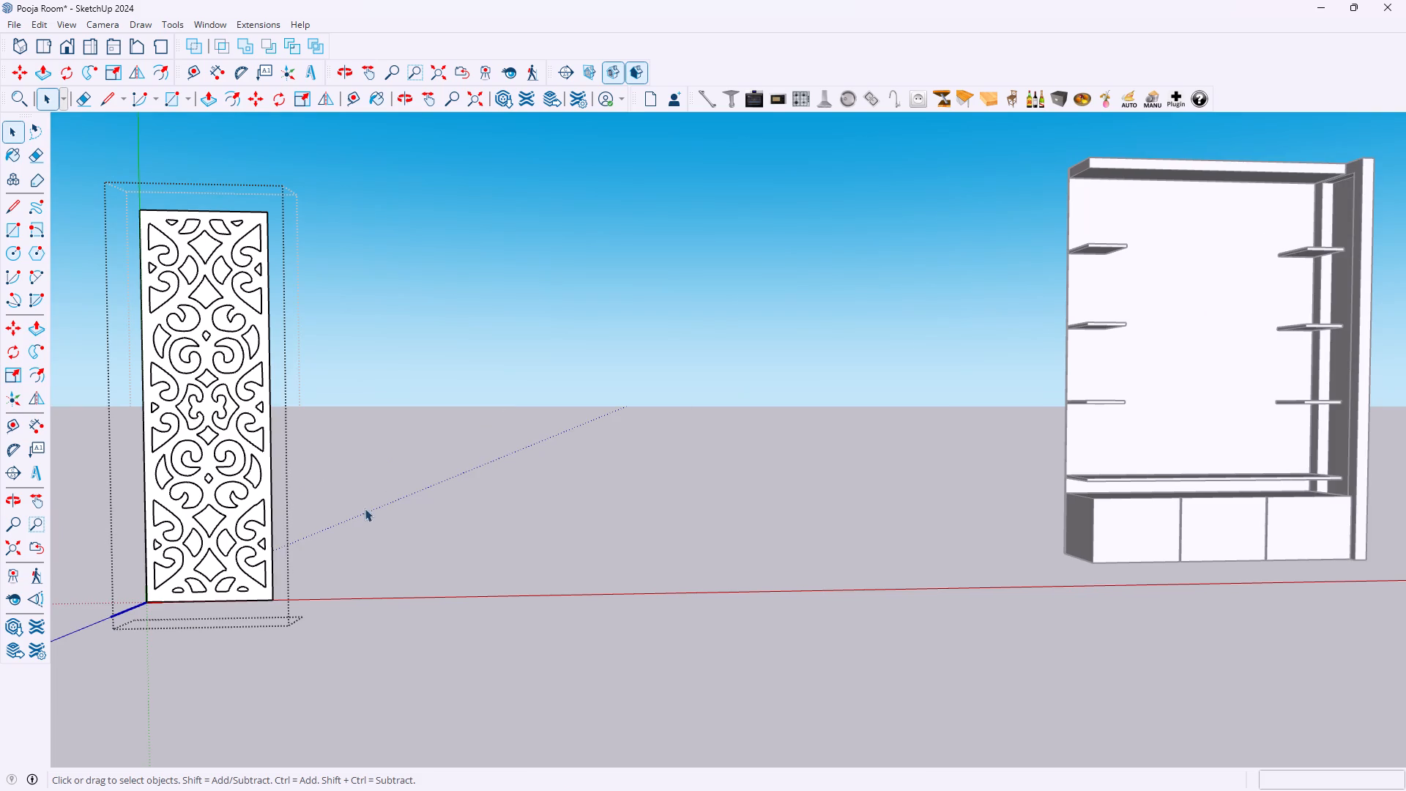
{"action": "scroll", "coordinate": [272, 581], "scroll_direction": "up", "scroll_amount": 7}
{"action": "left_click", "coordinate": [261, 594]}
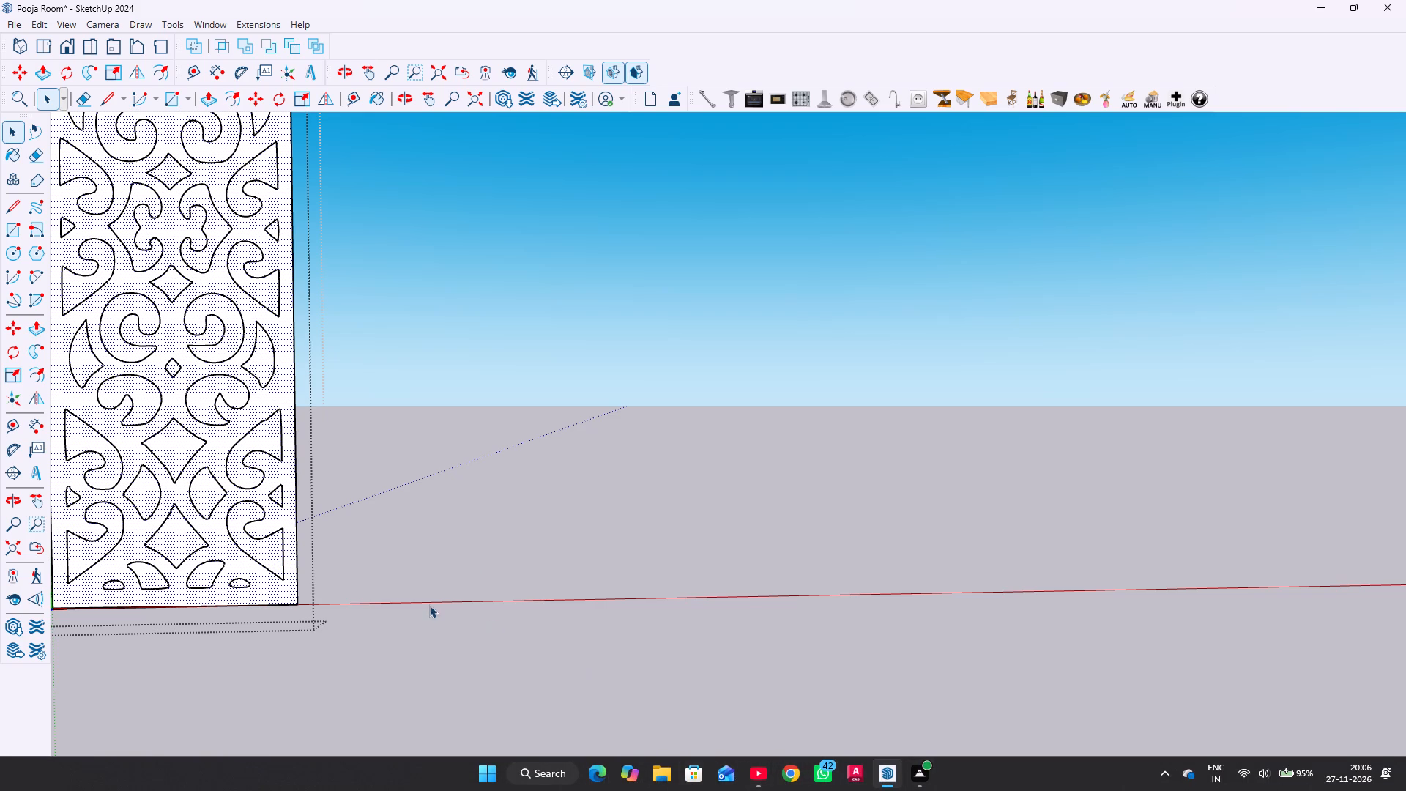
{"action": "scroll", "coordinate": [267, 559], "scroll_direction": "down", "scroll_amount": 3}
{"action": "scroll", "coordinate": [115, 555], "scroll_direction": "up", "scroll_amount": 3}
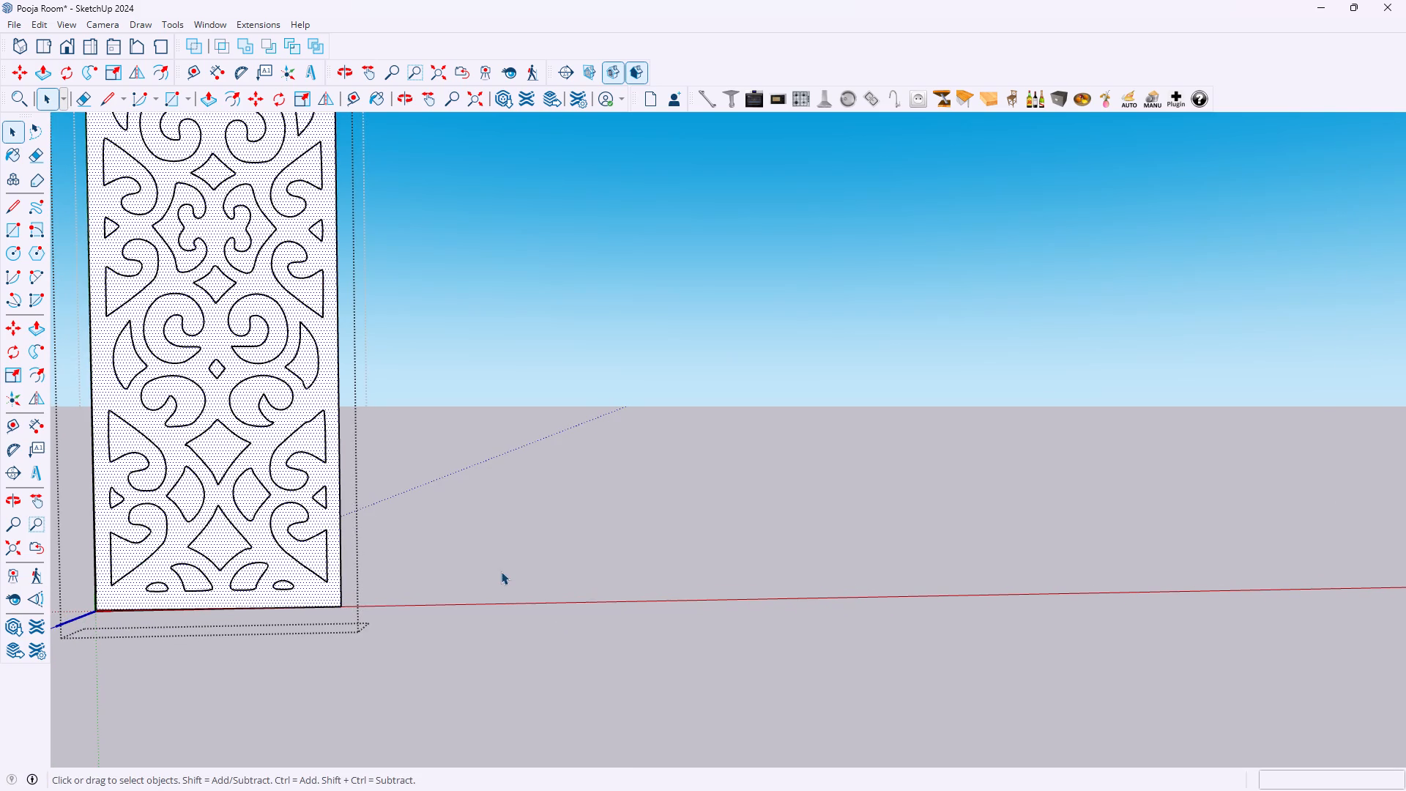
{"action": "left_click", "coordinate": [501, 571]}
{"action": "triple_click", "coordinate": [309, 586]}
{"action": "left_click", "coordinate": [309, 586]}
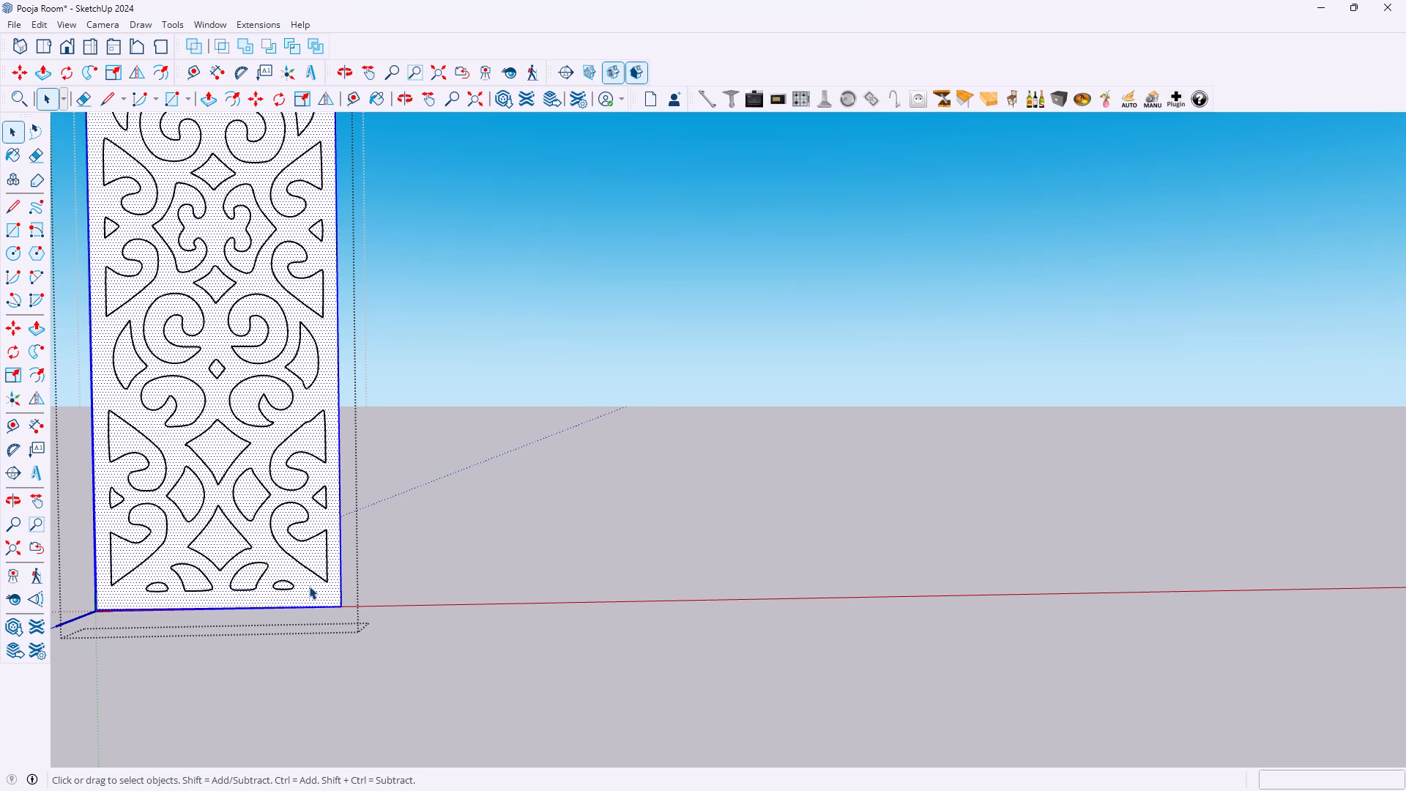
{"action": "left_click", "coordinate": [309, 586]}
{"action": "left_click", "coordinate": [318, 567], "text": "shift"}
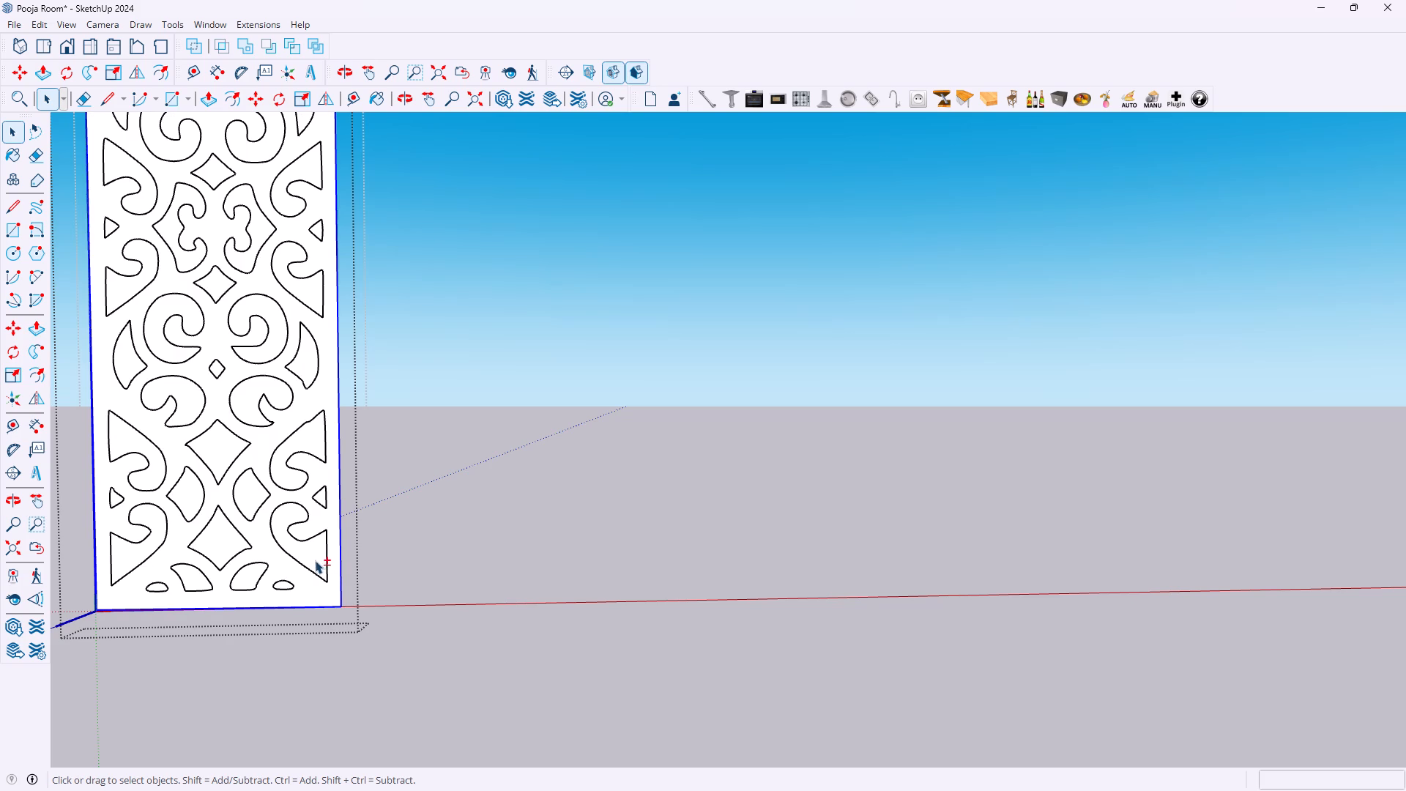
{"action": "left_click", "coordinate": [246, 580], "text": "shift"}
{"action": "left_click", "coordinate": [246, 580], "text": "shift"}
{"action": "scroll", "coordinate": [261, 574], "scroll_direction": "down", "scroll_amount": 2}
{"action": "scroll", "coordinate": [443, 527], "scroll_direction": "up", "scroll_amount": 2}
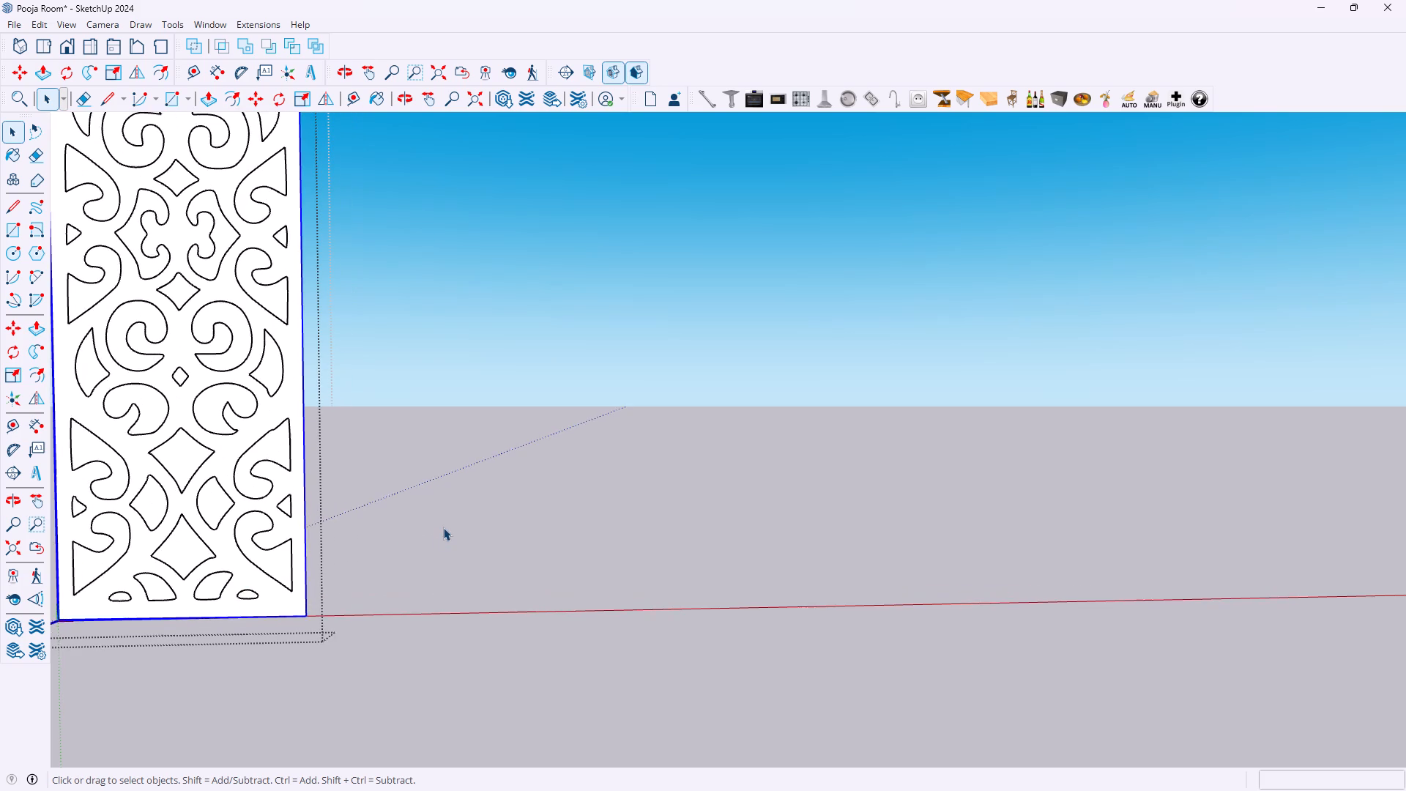
Leave component editing and explode the lattice panel into loose faces and edges.
{"action": "scroll", "coordinate": [443, 527], "scroll_direction": "down", "scroll_amount": 9}
{"action": "left_click", "coordinate": [461, 507]}
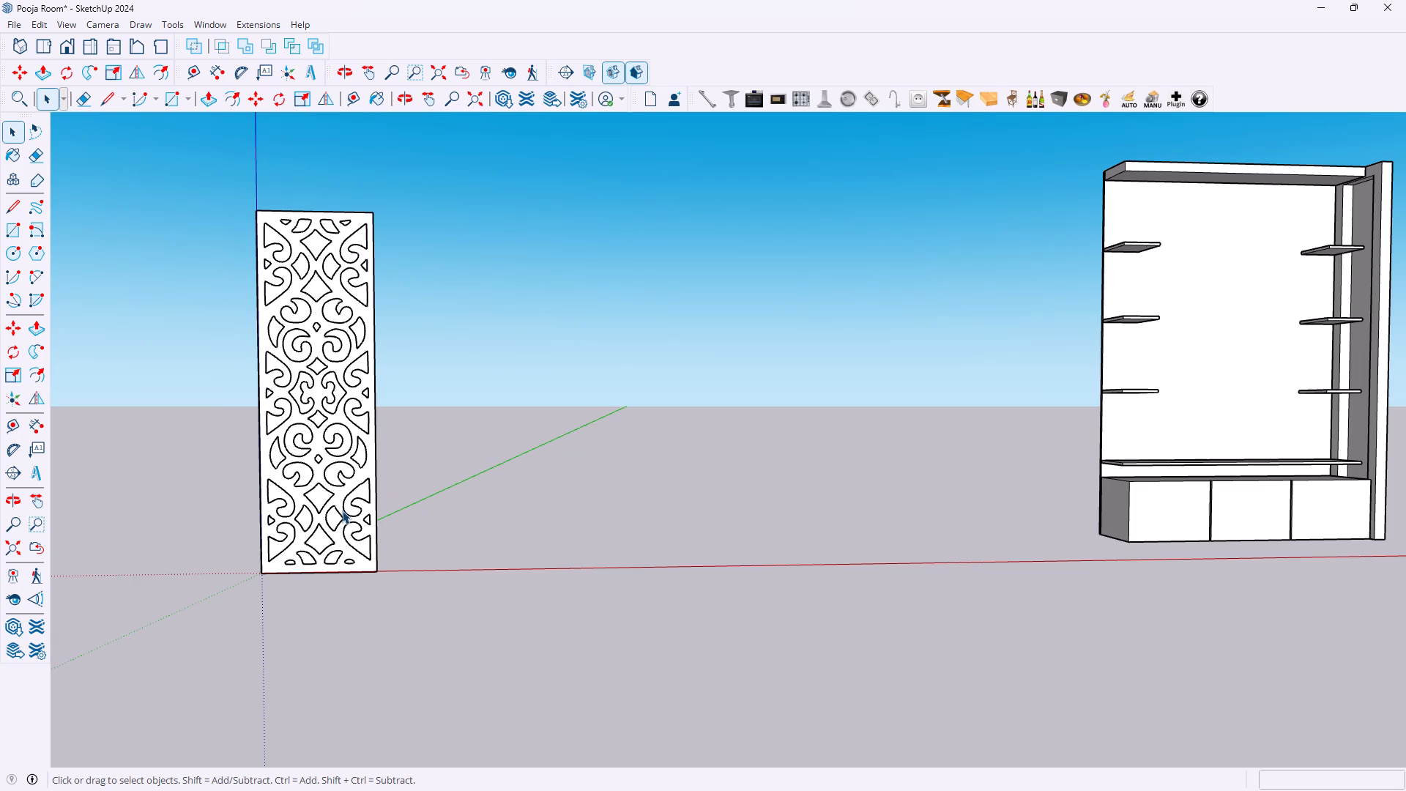
{"action": "right_click", "coordinate": [319, 516]}
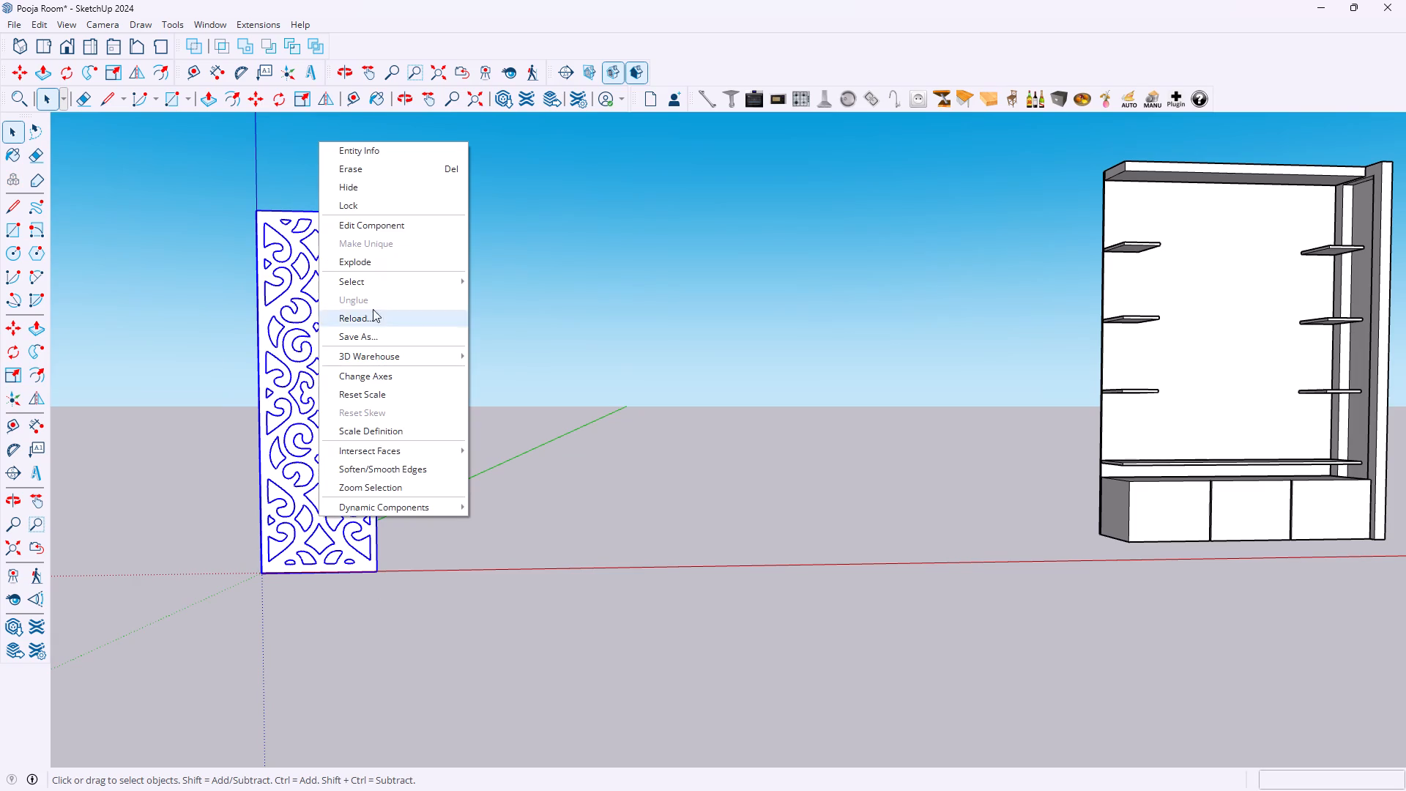
{"action": "left_click", "coordinate": [366, 264]}
Delete the right bracket-shaped face of the panel's central motif and the curled triangular face diagonally below it.
{"action": "scroll", "coordinate": [332, 392], "scroll_direction": "up", "scroll_amount": 5}
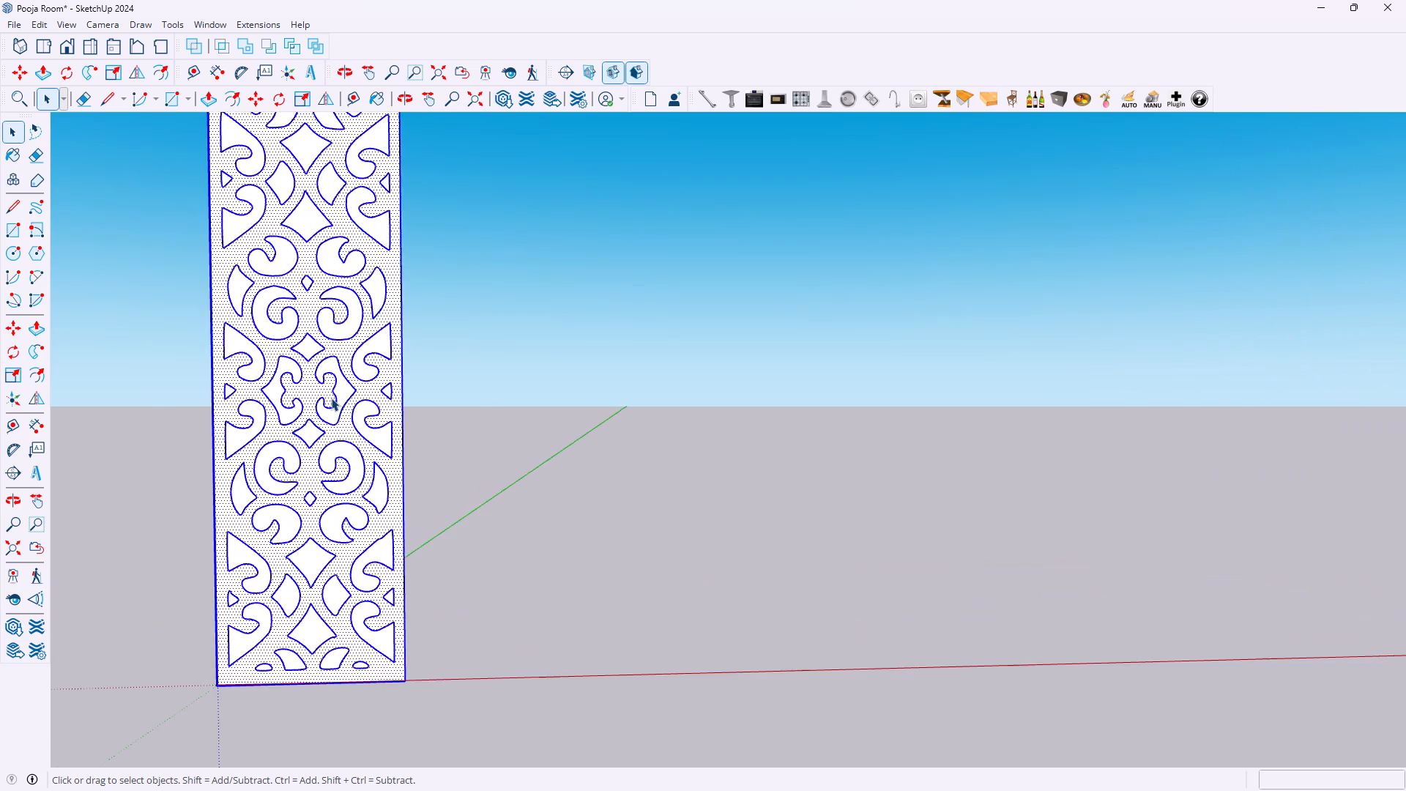
{"action": "scroll", "coordinate": [331, 398], "scroll_direction": "up", "scroll_amount": 4}
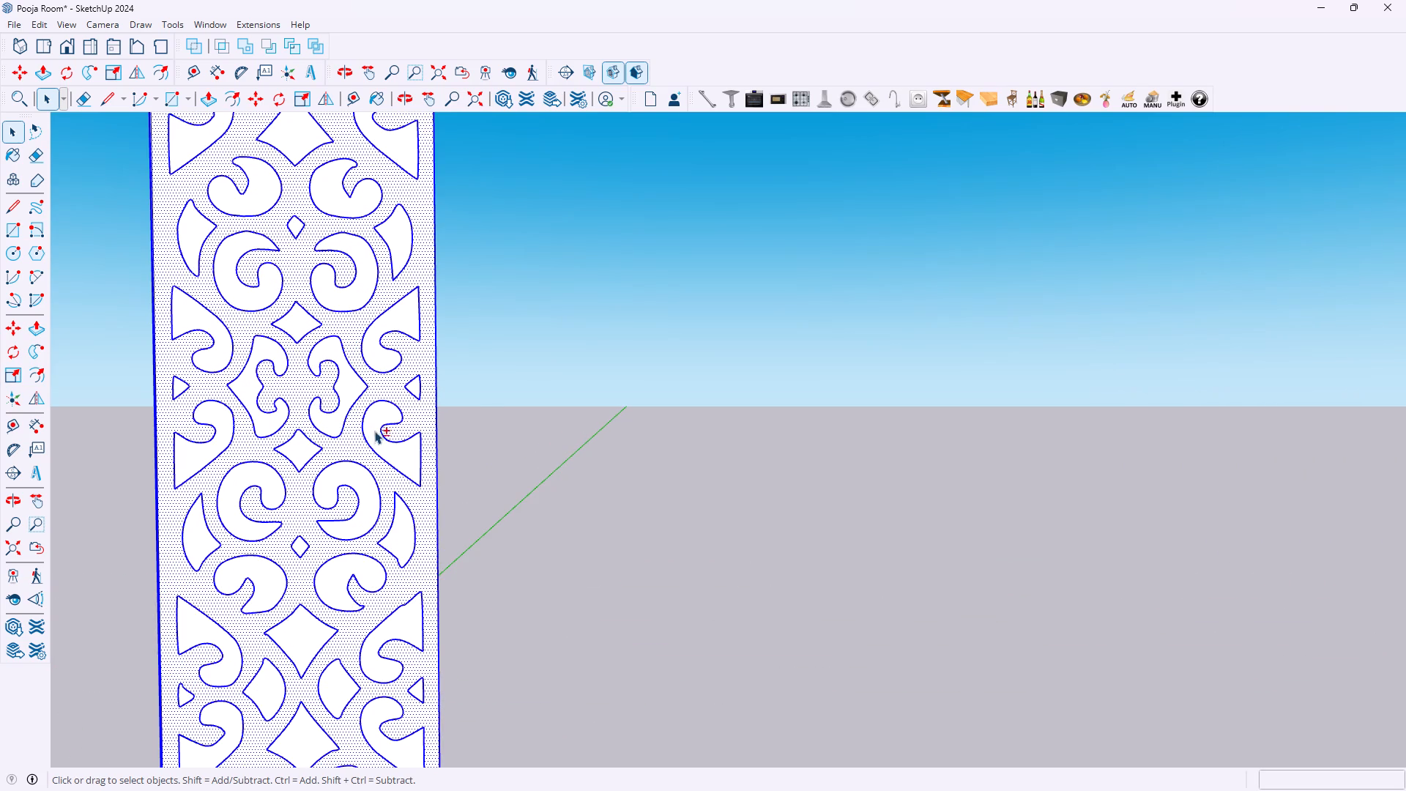
{"action": "left_click", "coordinate": [335, 413], "text": "shift"}
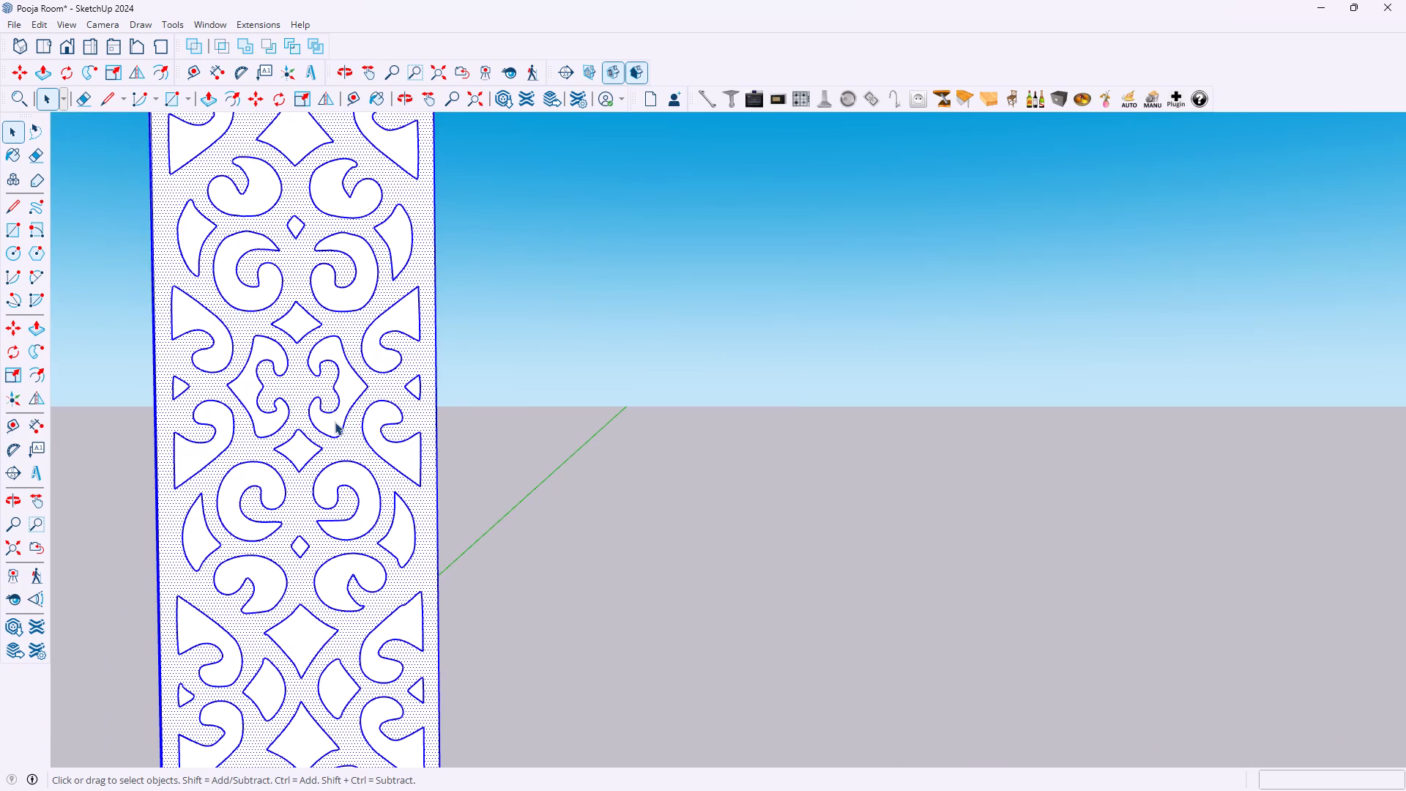
{"action": "left_click", "coordinate": [332, 419]}
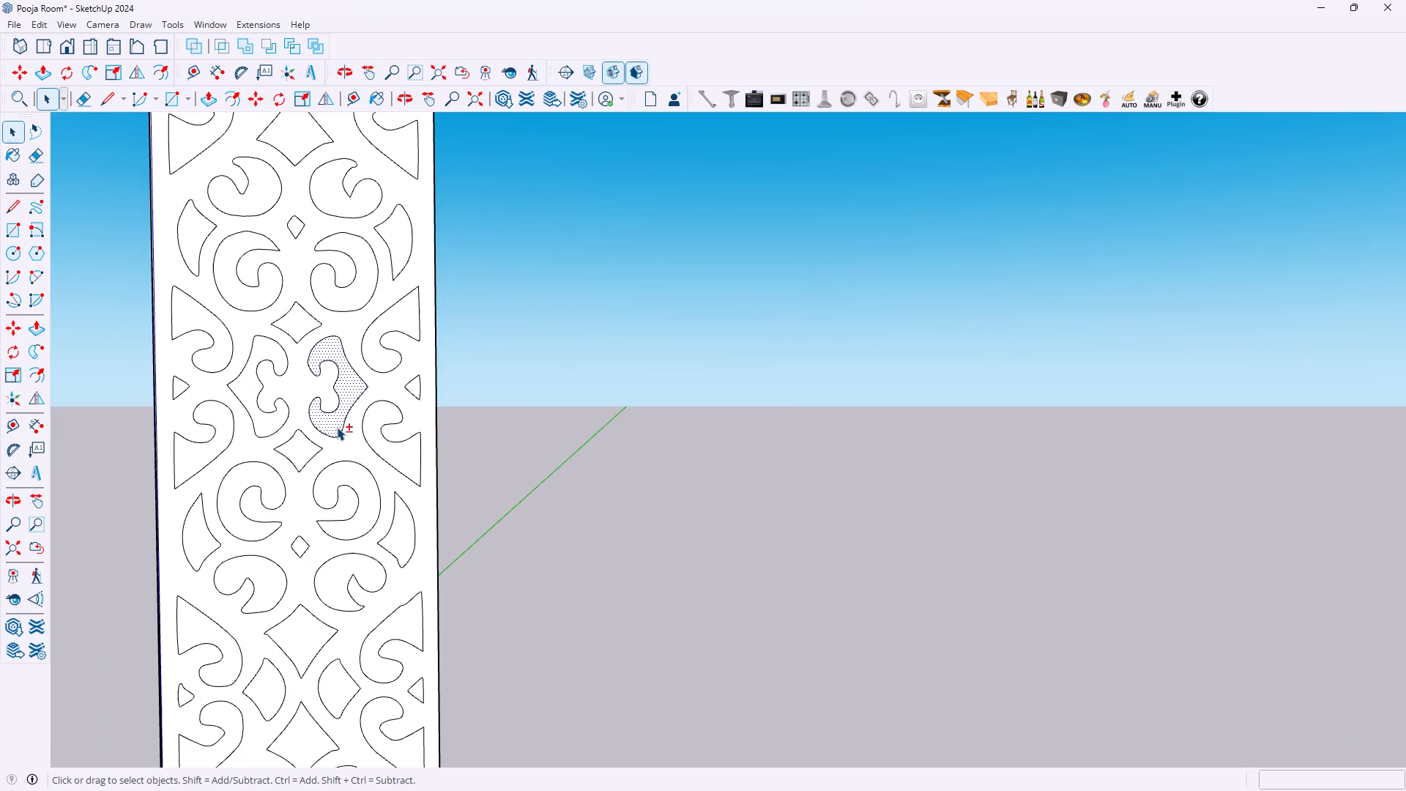
{"action": "key", "text": "Delete"}
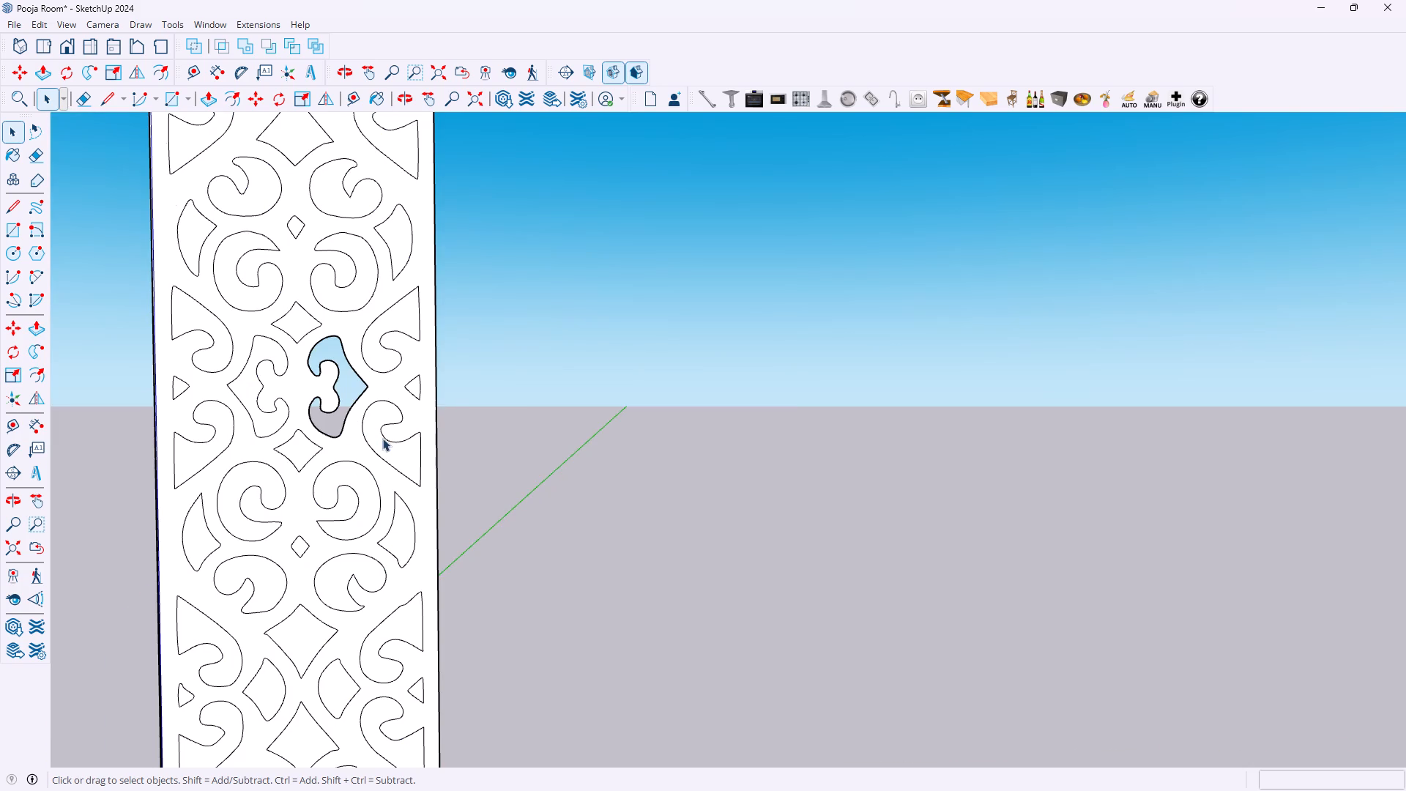
{"action": "left_click", "coordinate": [392, 453]}
{"action": "key", "text": "Delete"}
Delete the faces in the central motif's other openings, most surrounding scroll, crescent and diamond openings, and the upper part of the bottom motif.
{"action": "left_click", "coordinate": [414, 388]}
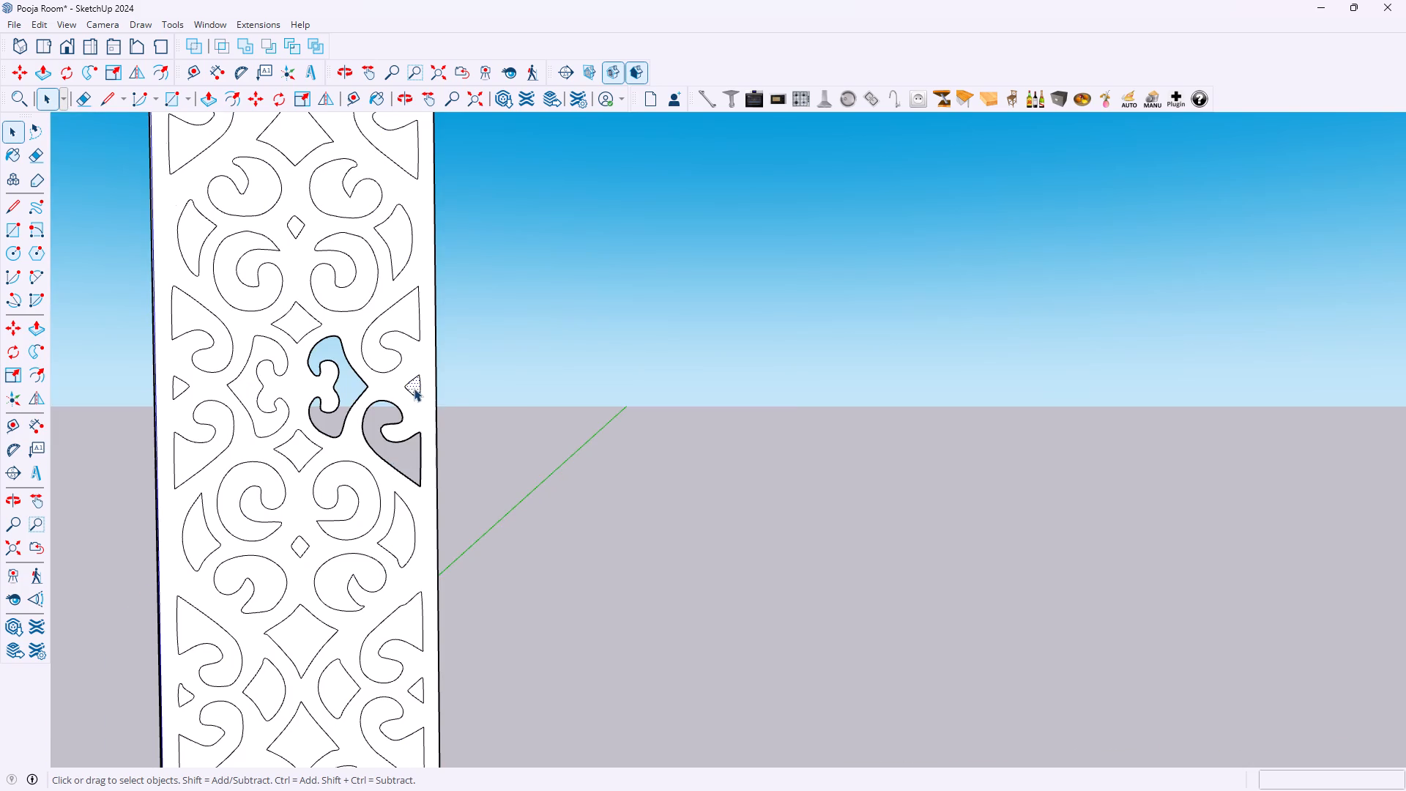
{"action": "left_click", "coordinate": [381, 360]}
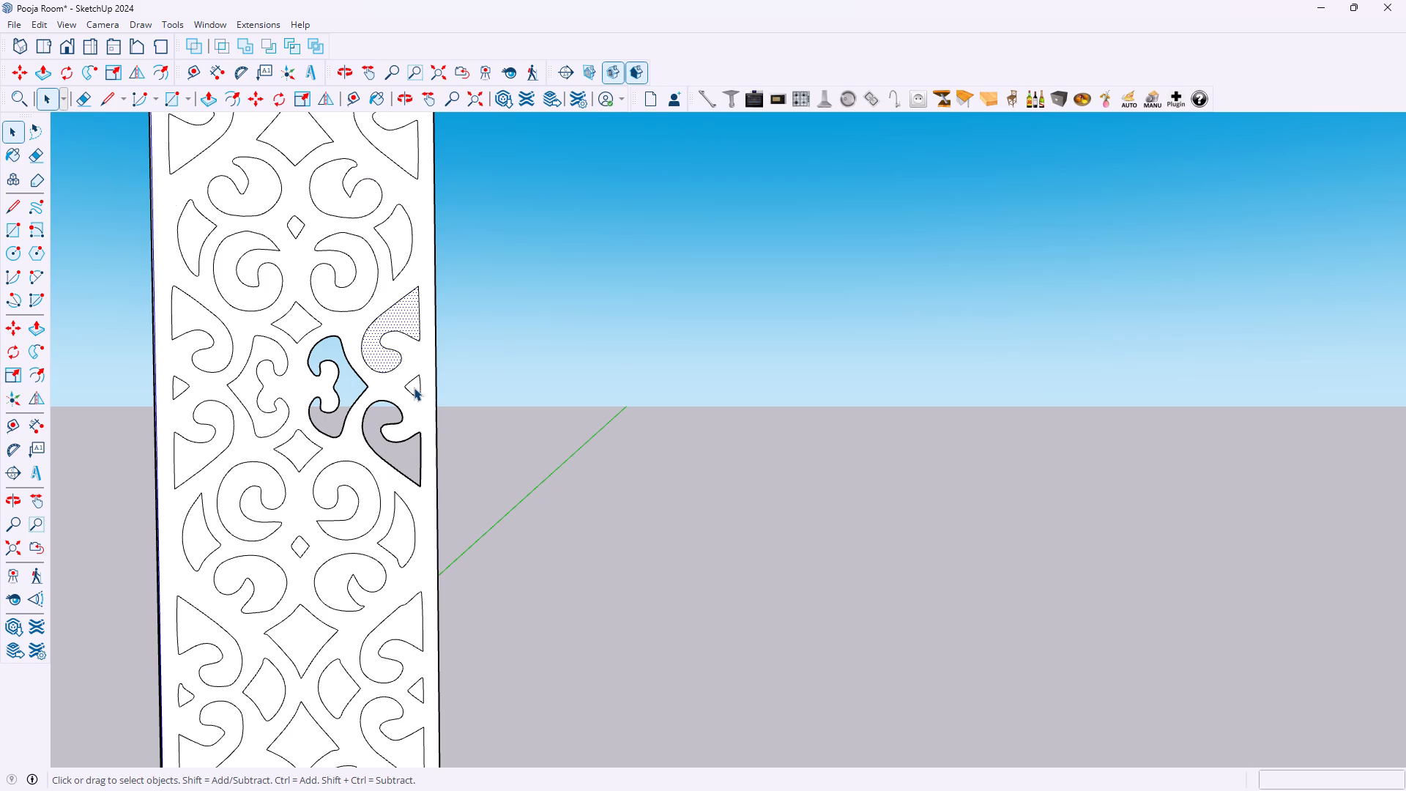
{"action": "left_click", "coordinate": [413, 387], "text": "shift"}
{"action": "left_click", "coordinate": [264, 416], "text": "shift"}
{"action": "left_click", "coordinate": [198, 453], "text": "shift"}
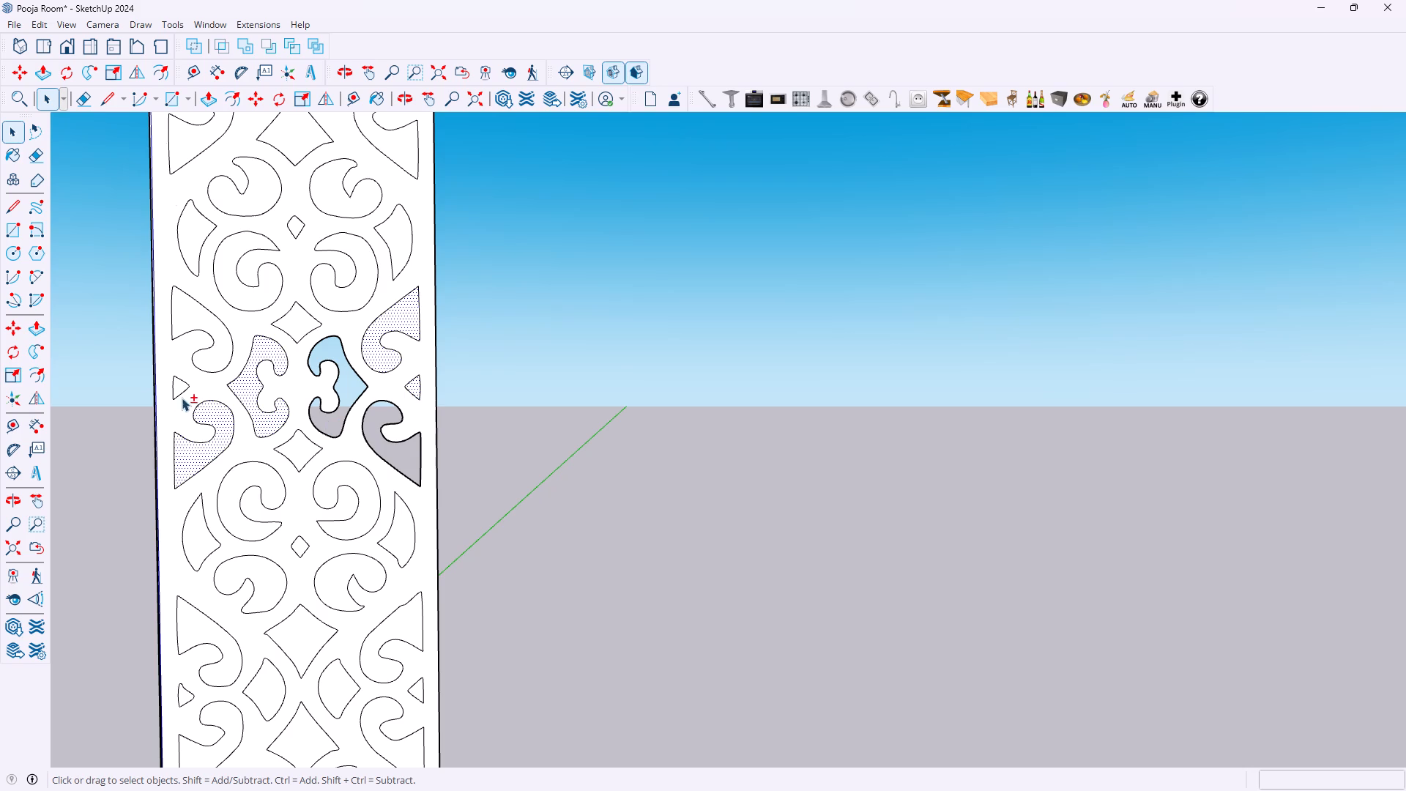
{"action": "left_click", "coordinate": [175, 386], "text": "shift"}
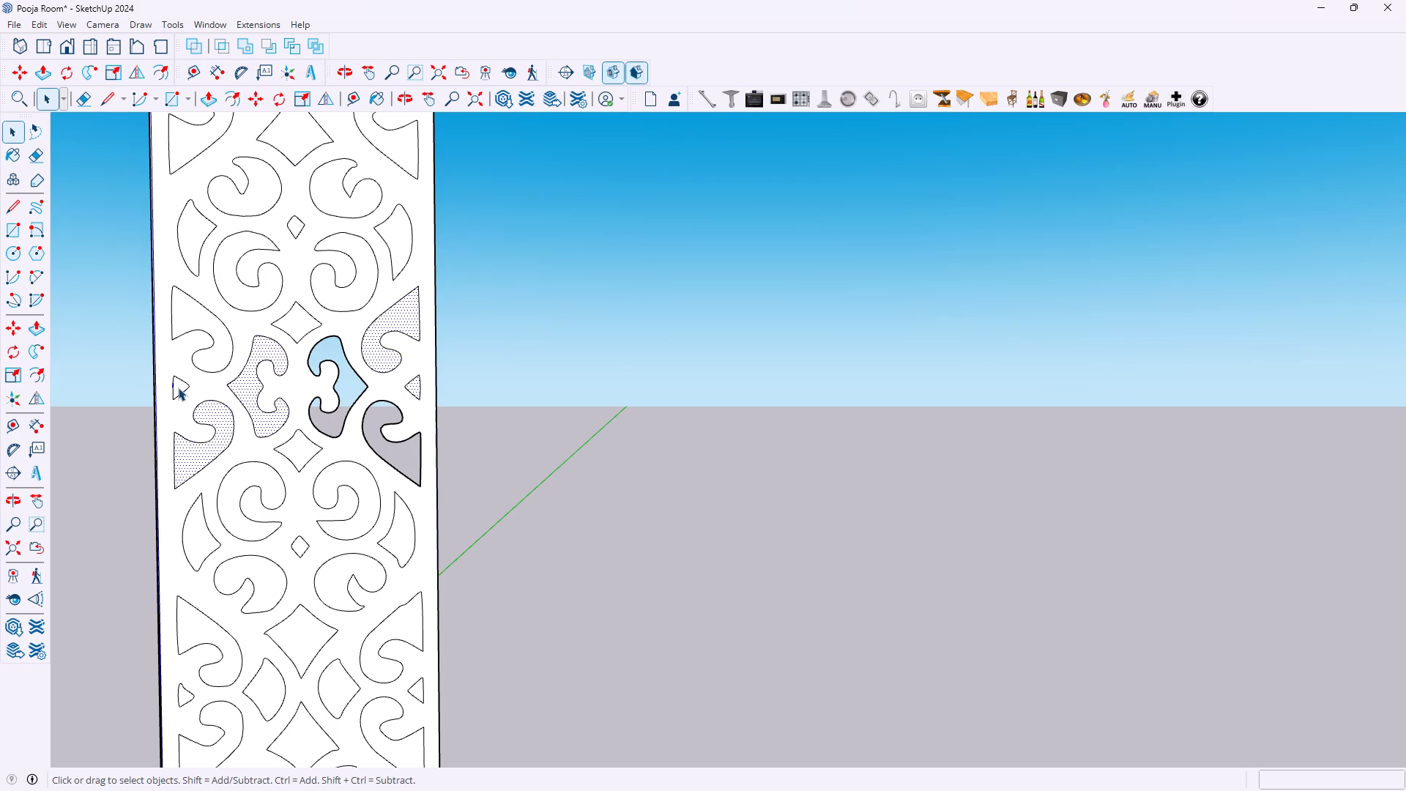
{"action": "left_click", "coordinate": [172, 384], "text": "shift"}
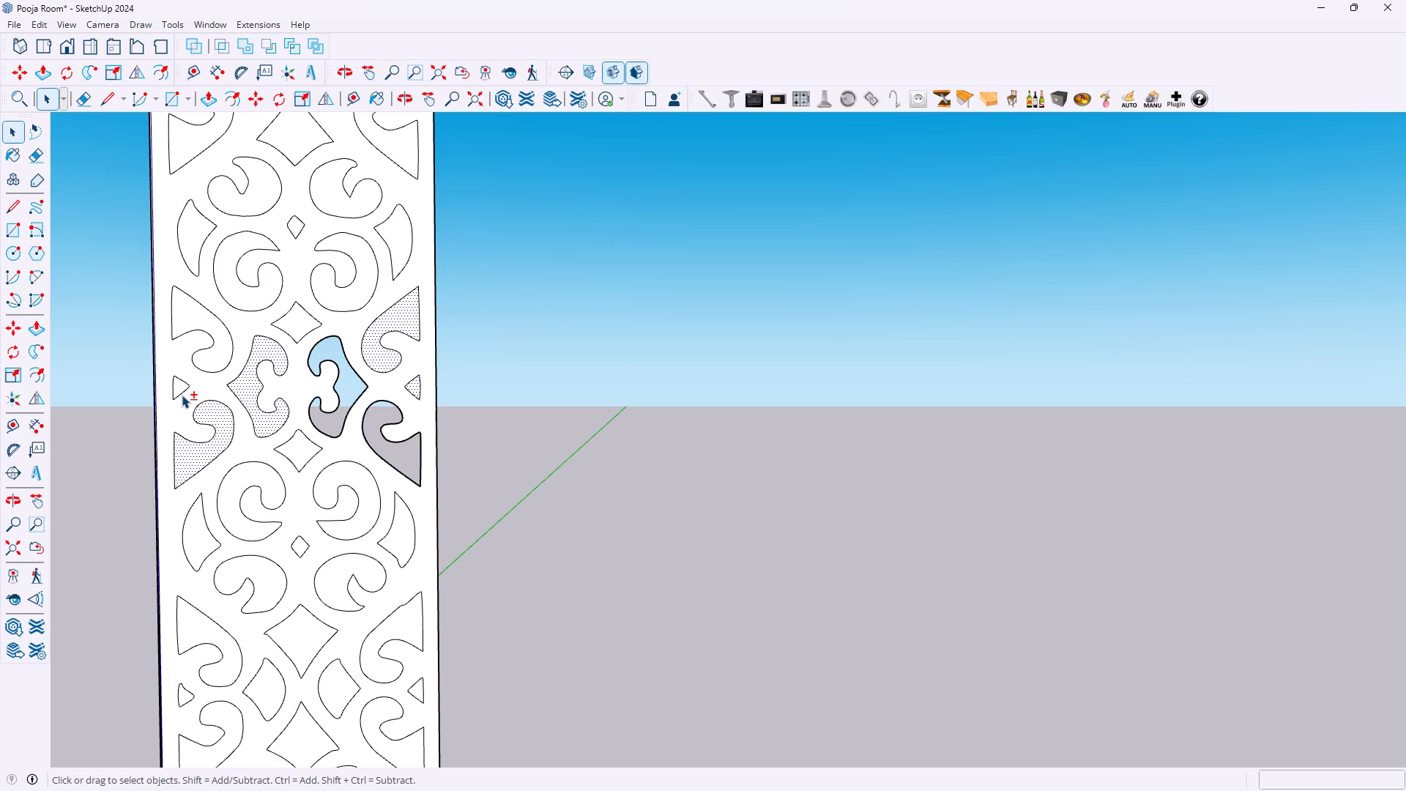
{"action": "left_click", "coordinate": [179, 385], "text": "shift"}
{"action": "left_click", "coordinate": [218, 361], "text": "shift"}
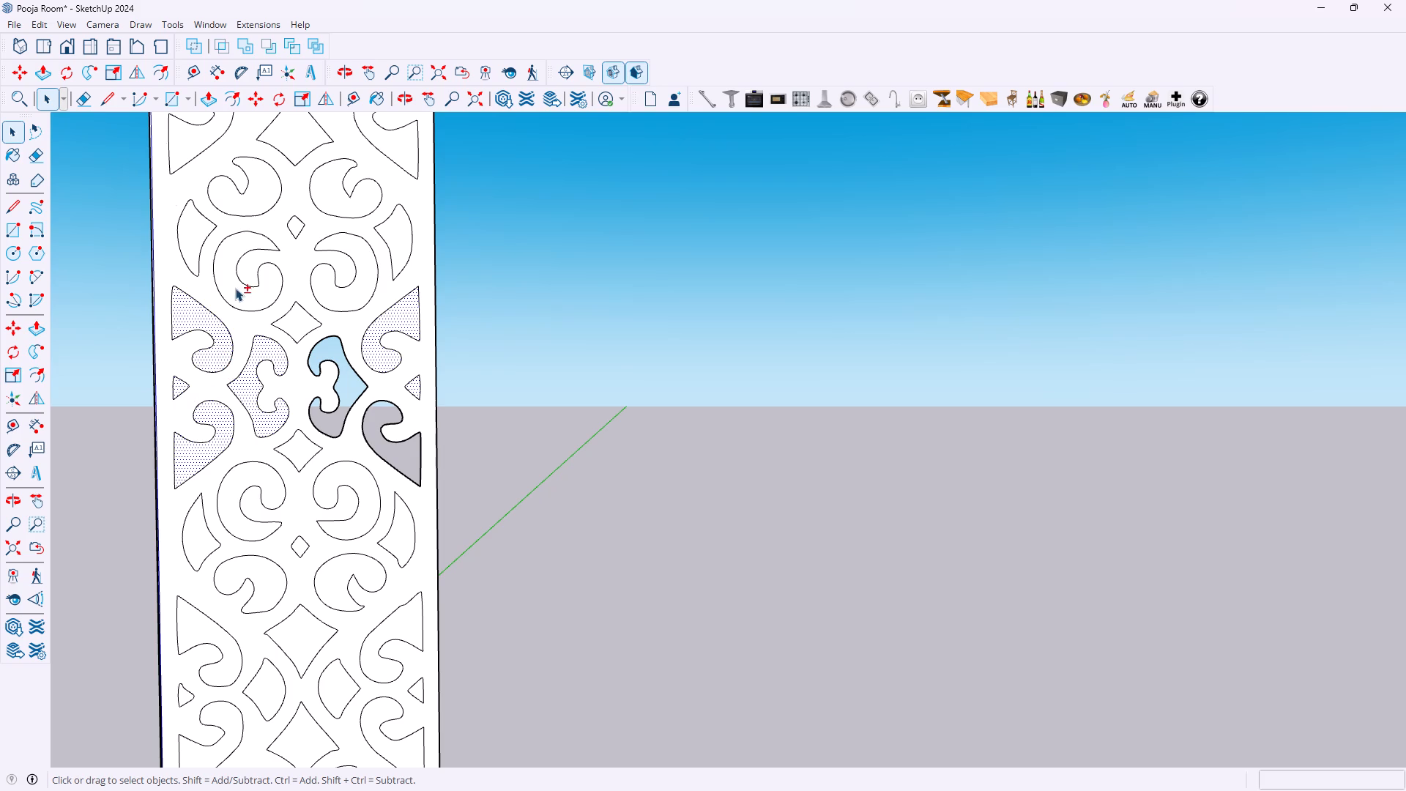
{"action": "left_click", "coordinate": [230, 291], "text": "shift"}
{"action": "left_click", "coordinate": [195, 237], "text": "shift"}
{"action": "left_click", "coordinate": [269, 199], "text": "shift"}
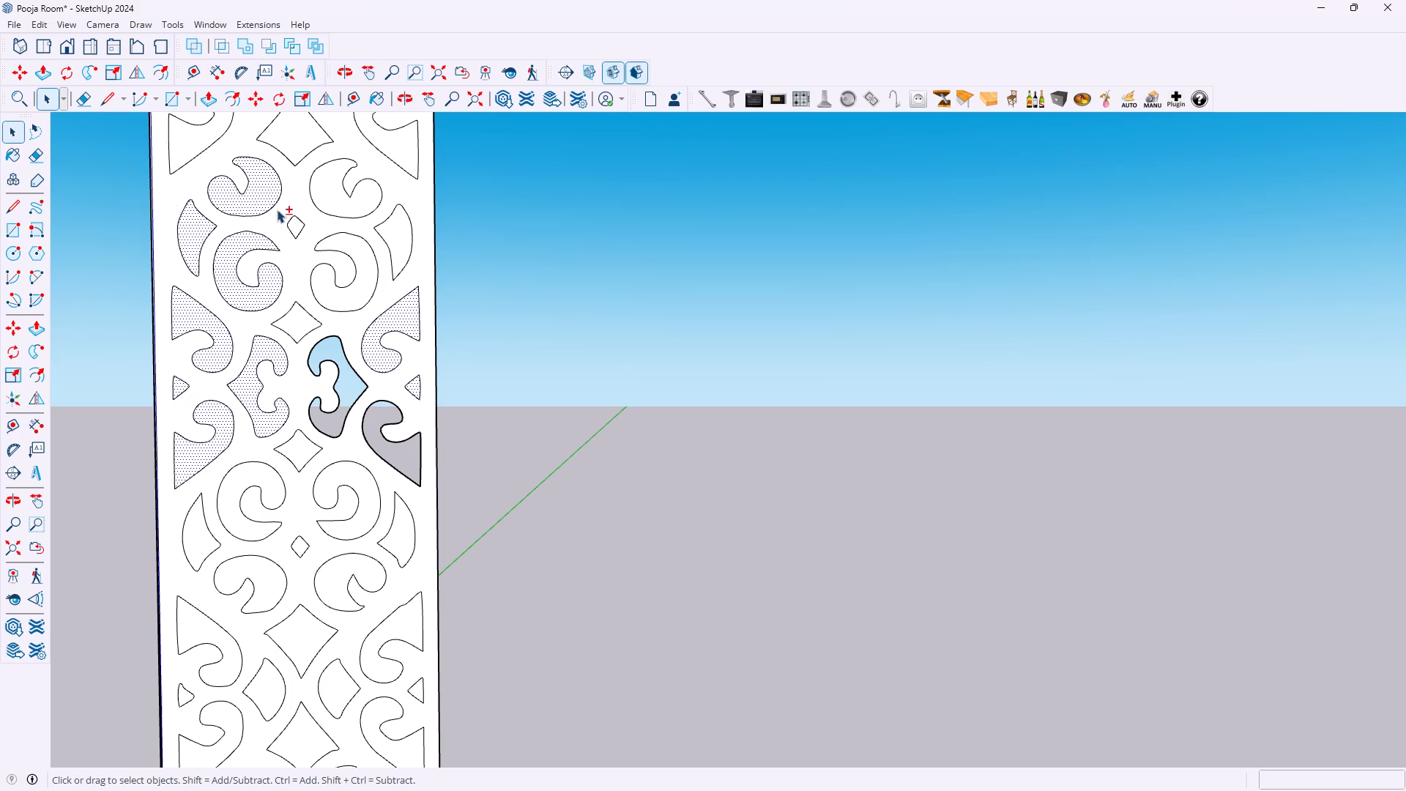
{"action": "left_click", "coordinate": [297, 226], "text": "shift"}
{"action": "left_click", "coordinate": [365, 261], "text": "shift"}
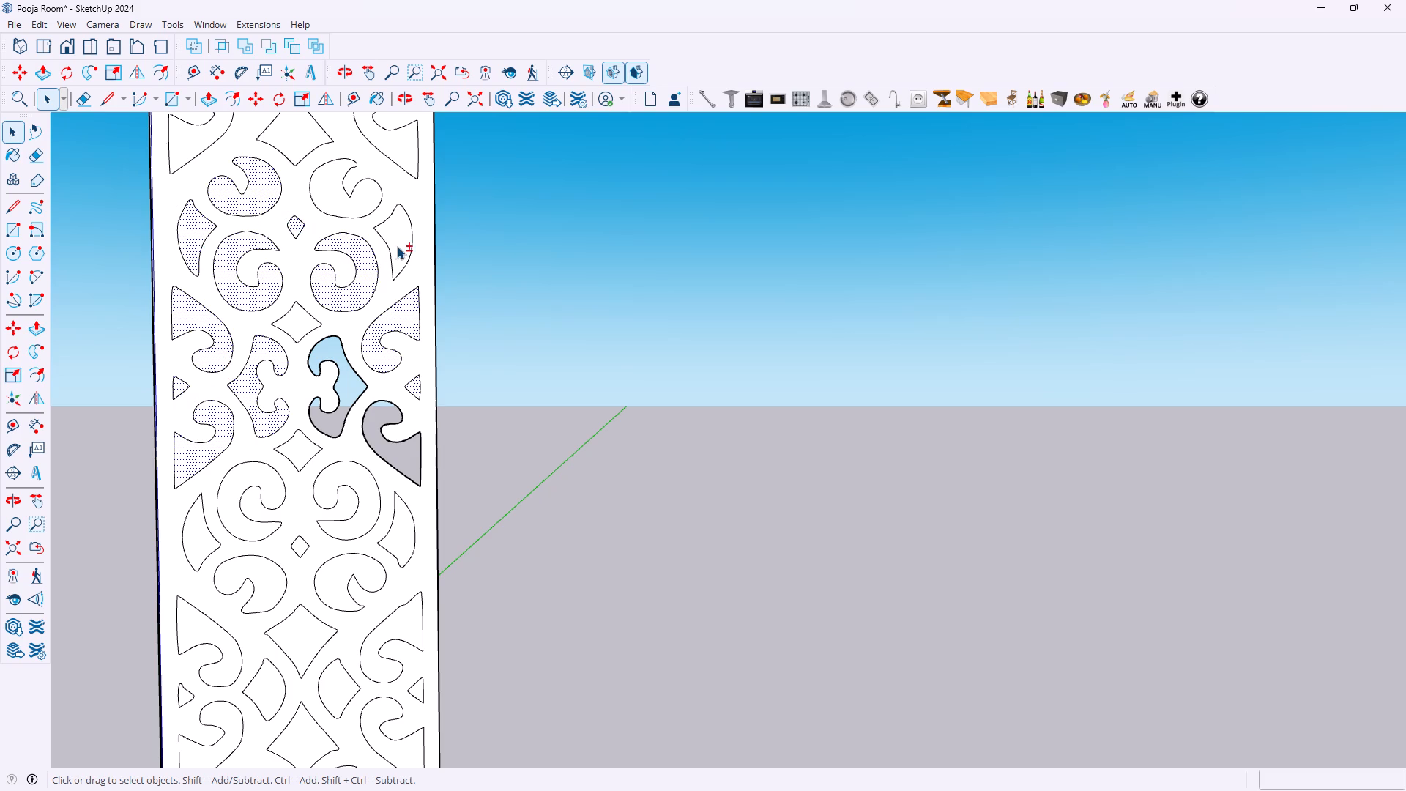
{"action": "left_click", "coordinate": [399, 245], "text": "shift"}
{"action": "left_click", "coordinate": [364, 486], "text": "shift"}
{"action": "left_click", "coordinate": [297, 452], "text": "shift"}
{"action": "left_click", "coordinate": [242, 478], "text": "shift"}
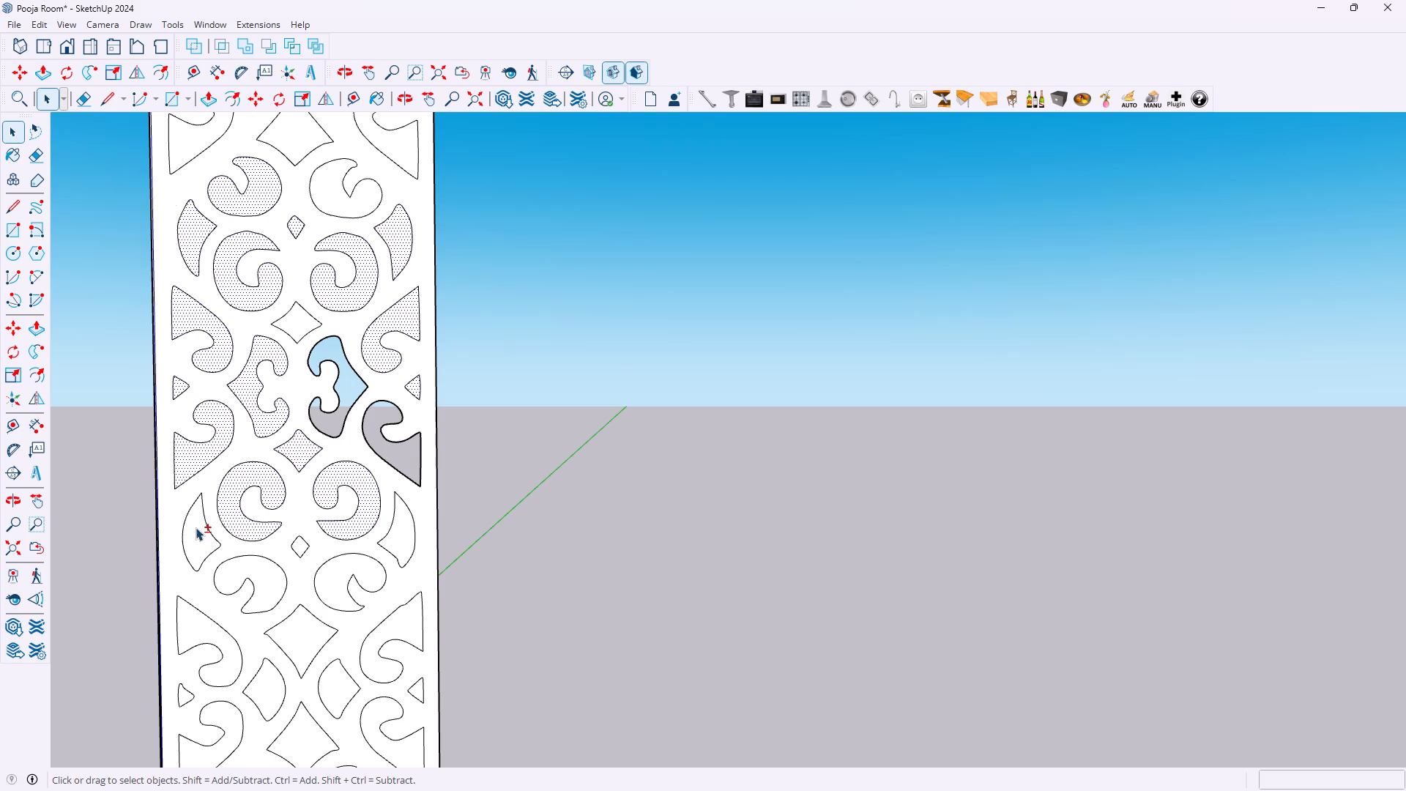
{"action": "left_click", "coordinate": [196, 527], "text": "shift"}
{"action": "left_click", "coordinate": [270, 573], "text": "shift"}
{"action": "left_click", "coordinate": [302, 546], "text": "shift"}
{"action": "left_click", "coordinate": [406, 541], "text": "shift"}
{"action": "left_click", "coordinate": [356, 566], "text": "shift"}
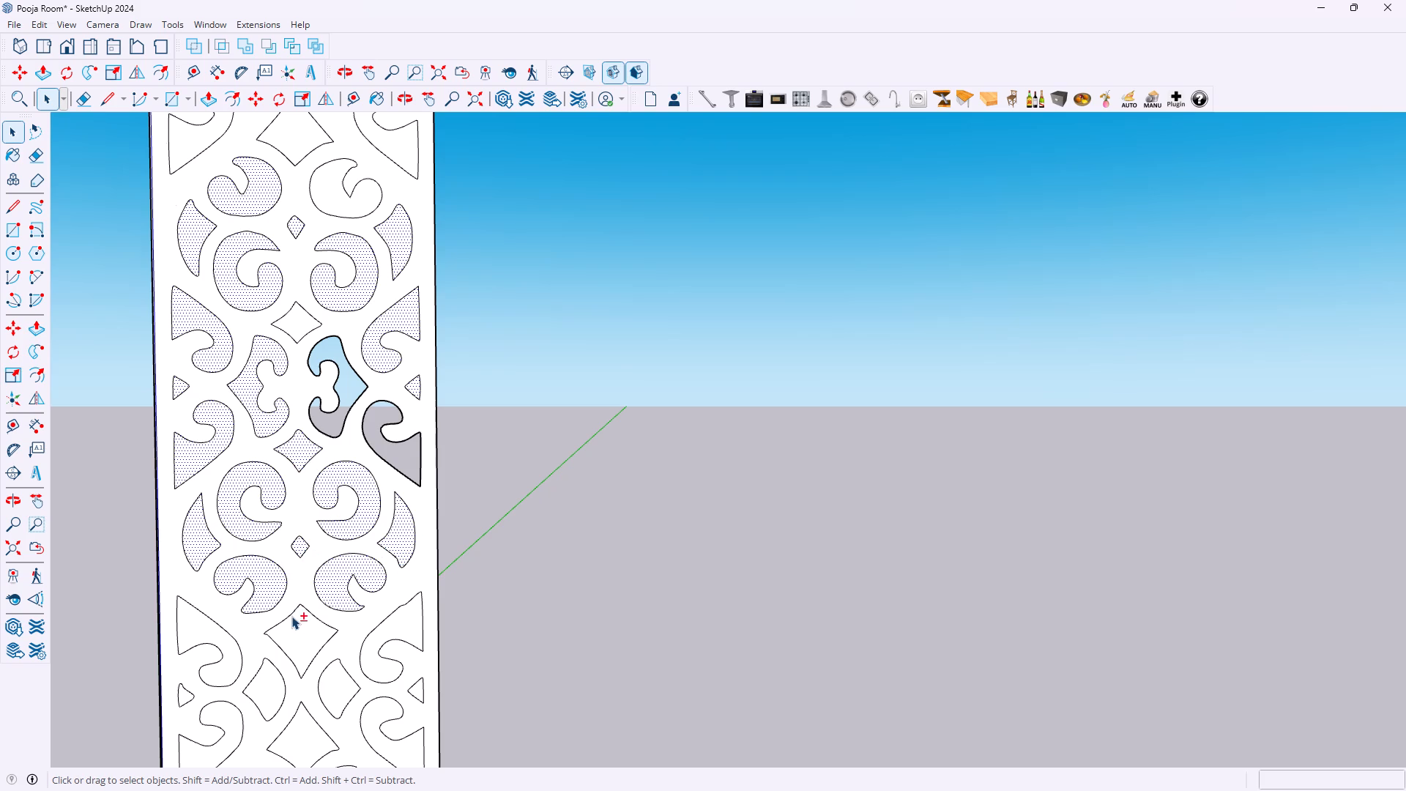
{"action": "left_click", "coordinate": [294, 621], "text": "shift"}
{"action": "left_click", "coordinate": [187, 625], "text": "shift"}
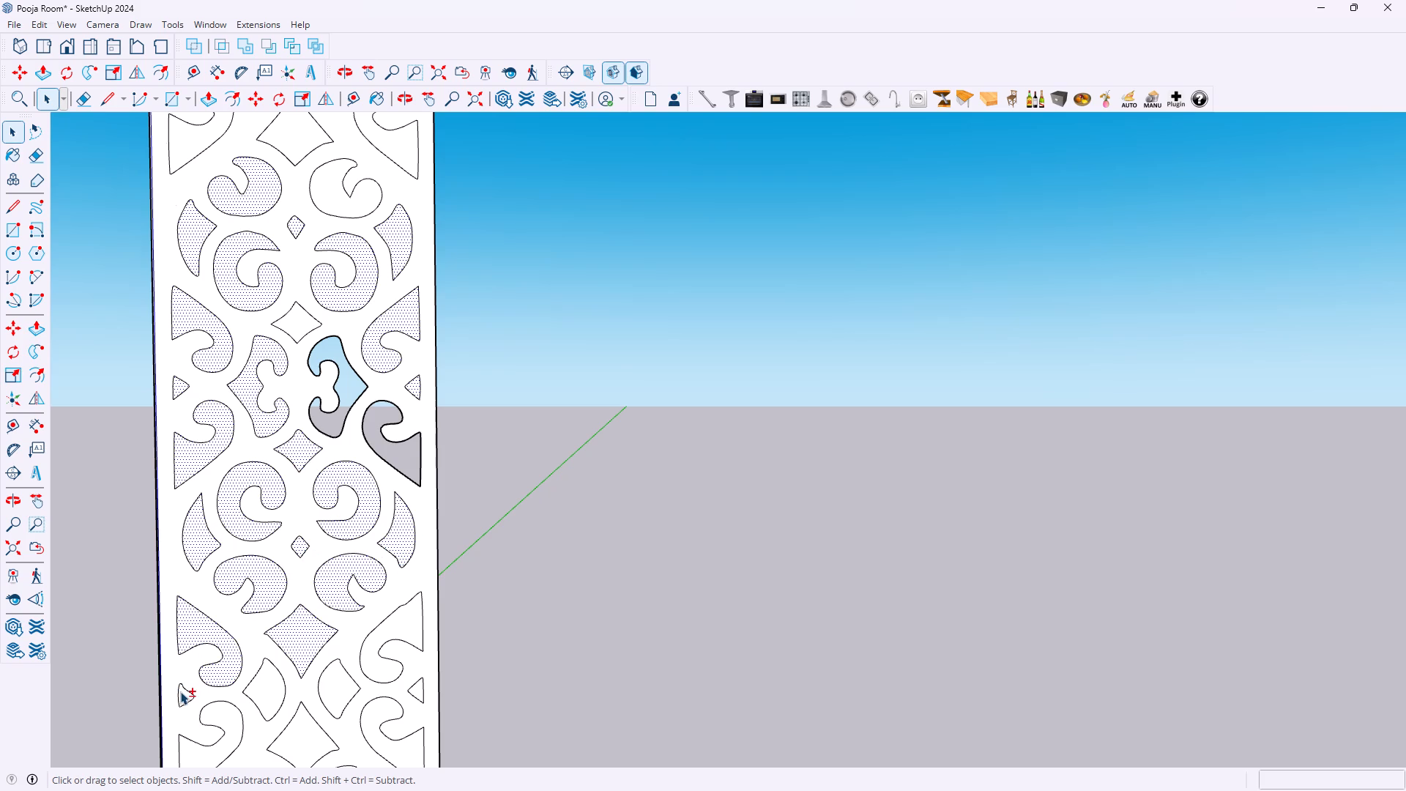
{"action": "left_click", "coordinate": [181, 692], "text": "shift"}
{"action": "left_click", "coordinate": [275, 681], "text": "shift"}
{"action": "left_click", "coordinate": [340, 680], "text": "shift"}
{"action": "left_click", "coordinate": [371, 662], "text": "shift"}
{"action": "key", "text": "Delete"}
Delete the remaining opening faces at the panel's bottom: two curled triangles, the diamond, four bottom-edge shapes and the small right-edge triangle.
{"action": "scroll", "coordinate": [439, 521], "scroll_direction": "down", "scroll_amount": 6}
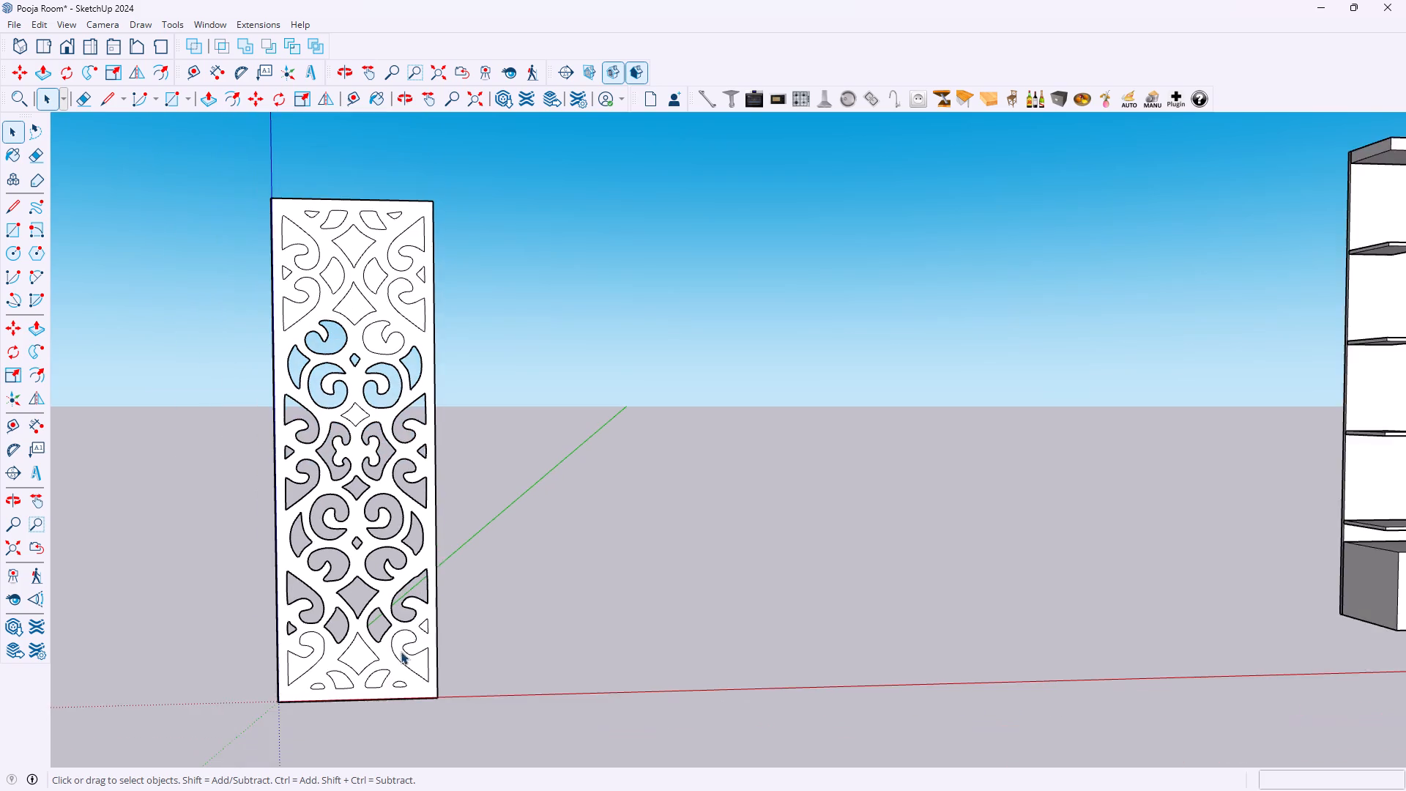
{"action": "scroll", "coordinate": [398, 668], "scroll_direction": "up", "scroll_amount": 7}
{"action": "scroll", "coordinate": [275, 653], "scroll_direction": "up", "scroll_amount": 2}
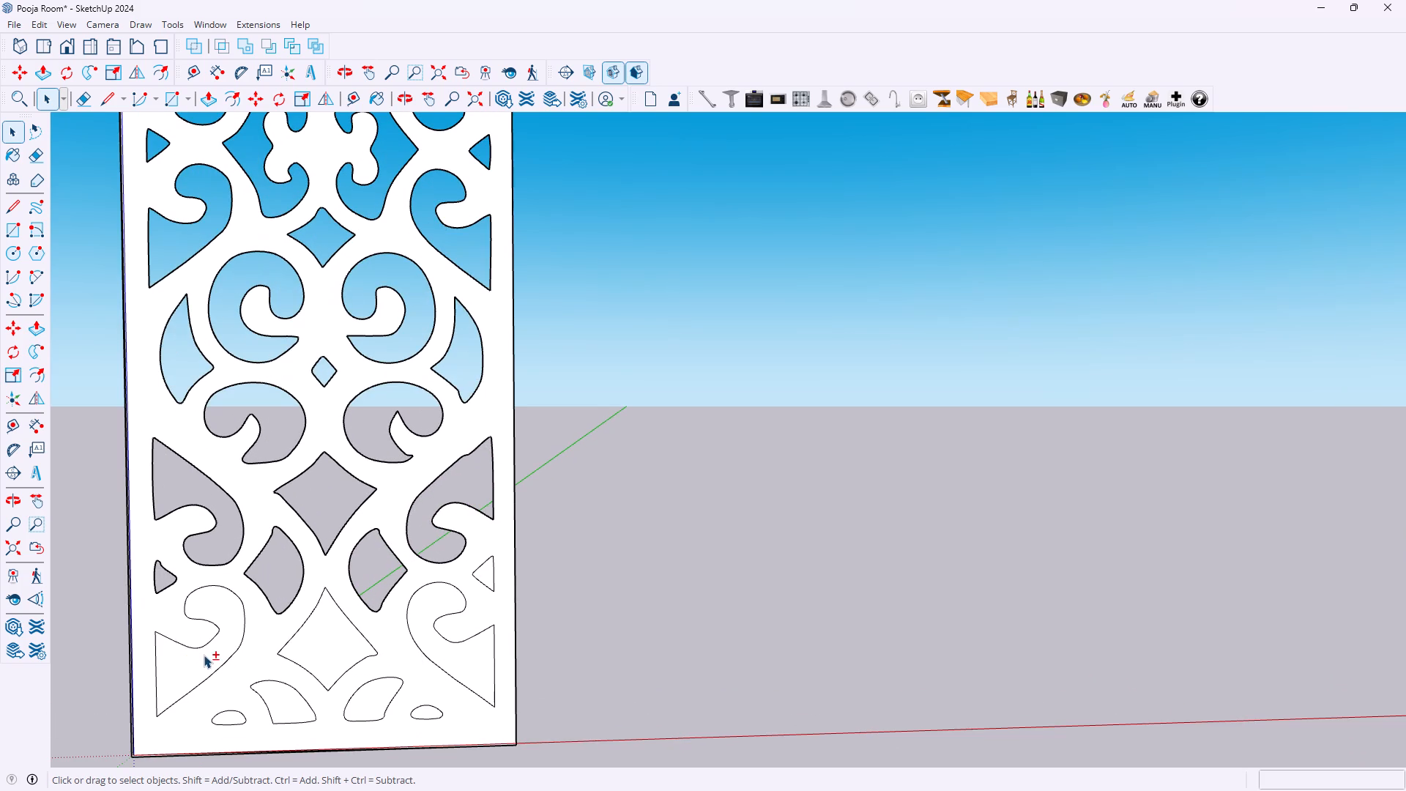
{"action": "left_click", "coordinate": [204, 656], "text": "shift"}
{"action": "left_click", "coordinate": [330, 647], "text": "shift"}
{"action": "left_click", "coordinate": [289, 697], "text": "shift"}
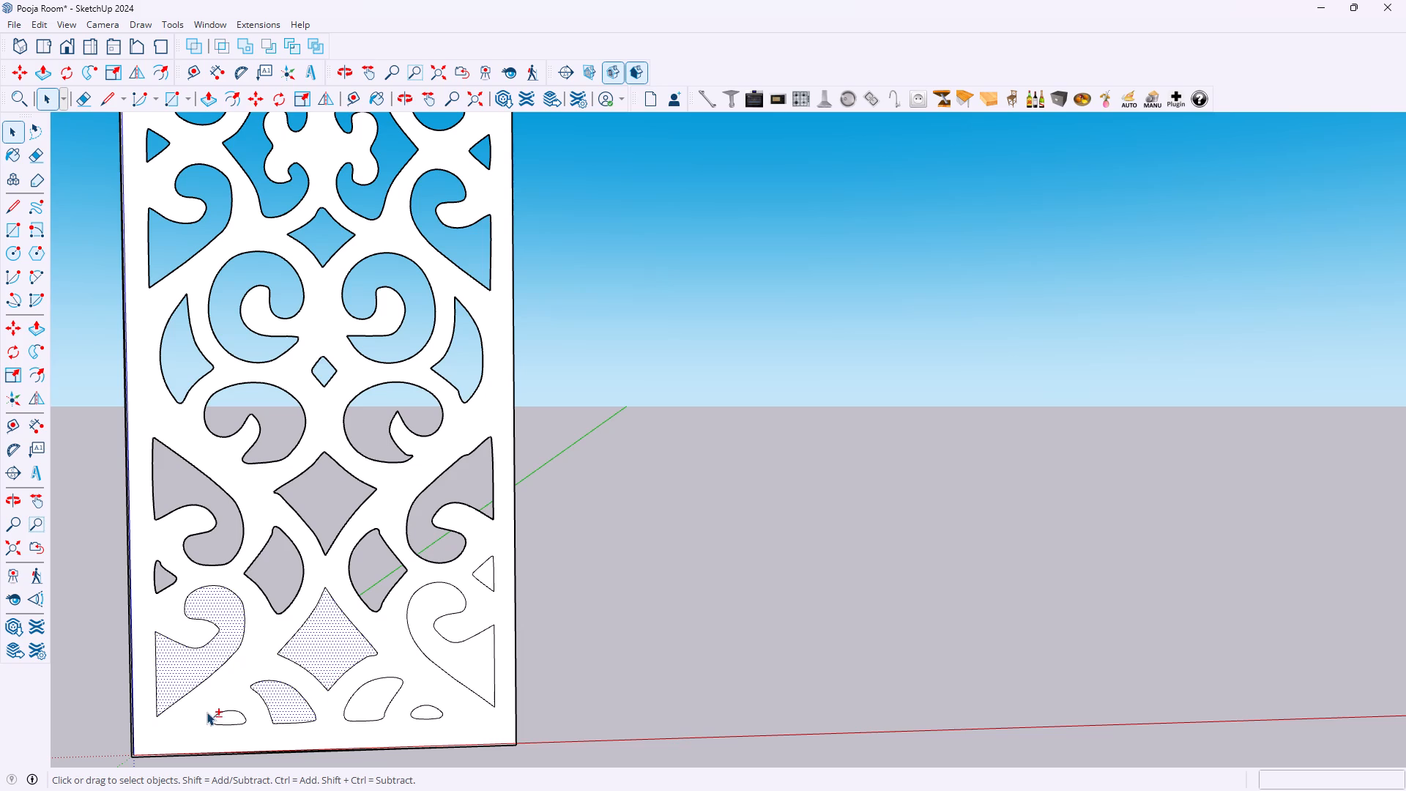
{"action": "left_click", "coordinate": [229, 717], "text": "shift"}
{"action": "left_click", "coordinate": [368, 705], "text": "shift"}
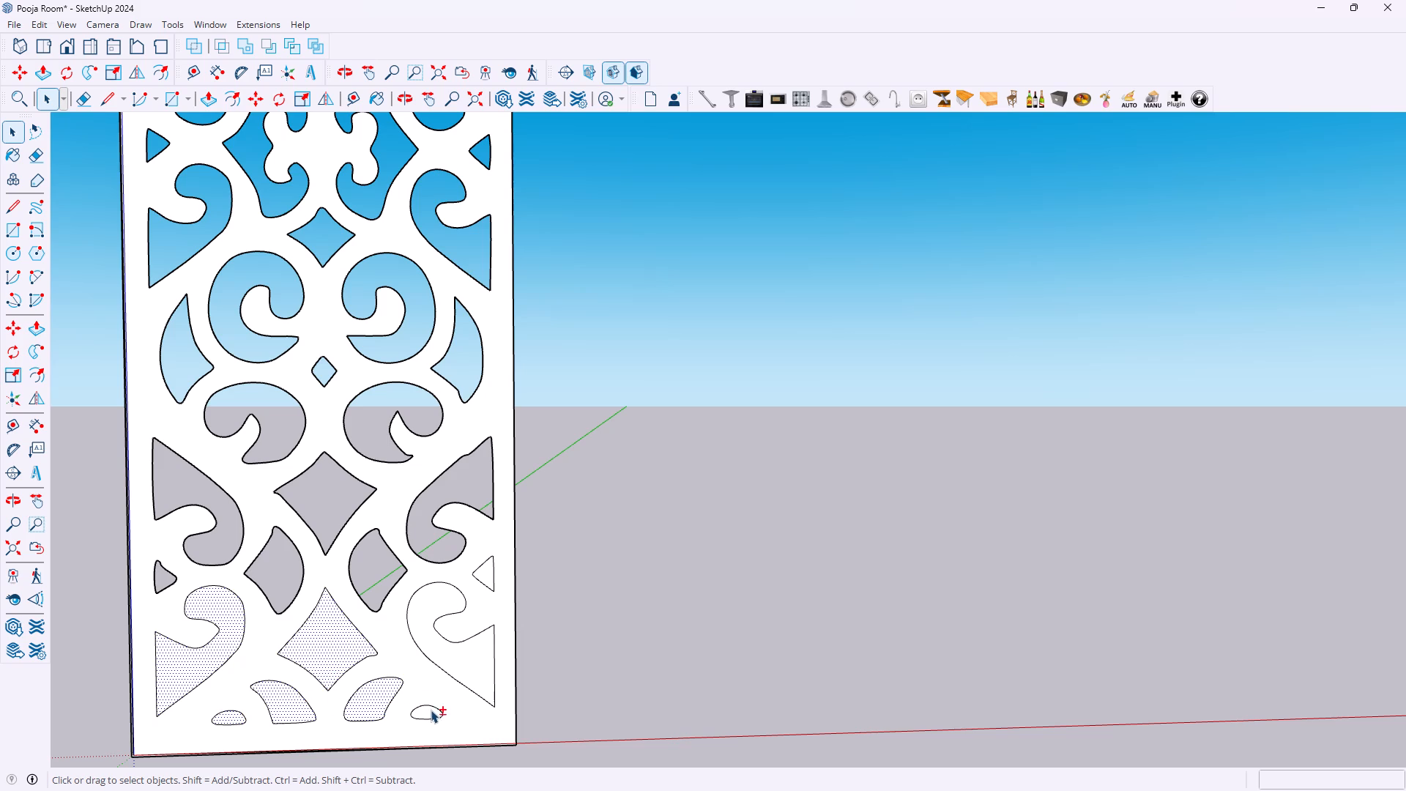
{"action": "left_click", "coordinate": [431, 710], "text": "shift"}
{"action": "left_click", "coordinate": [461, 659], "text": "shift"}
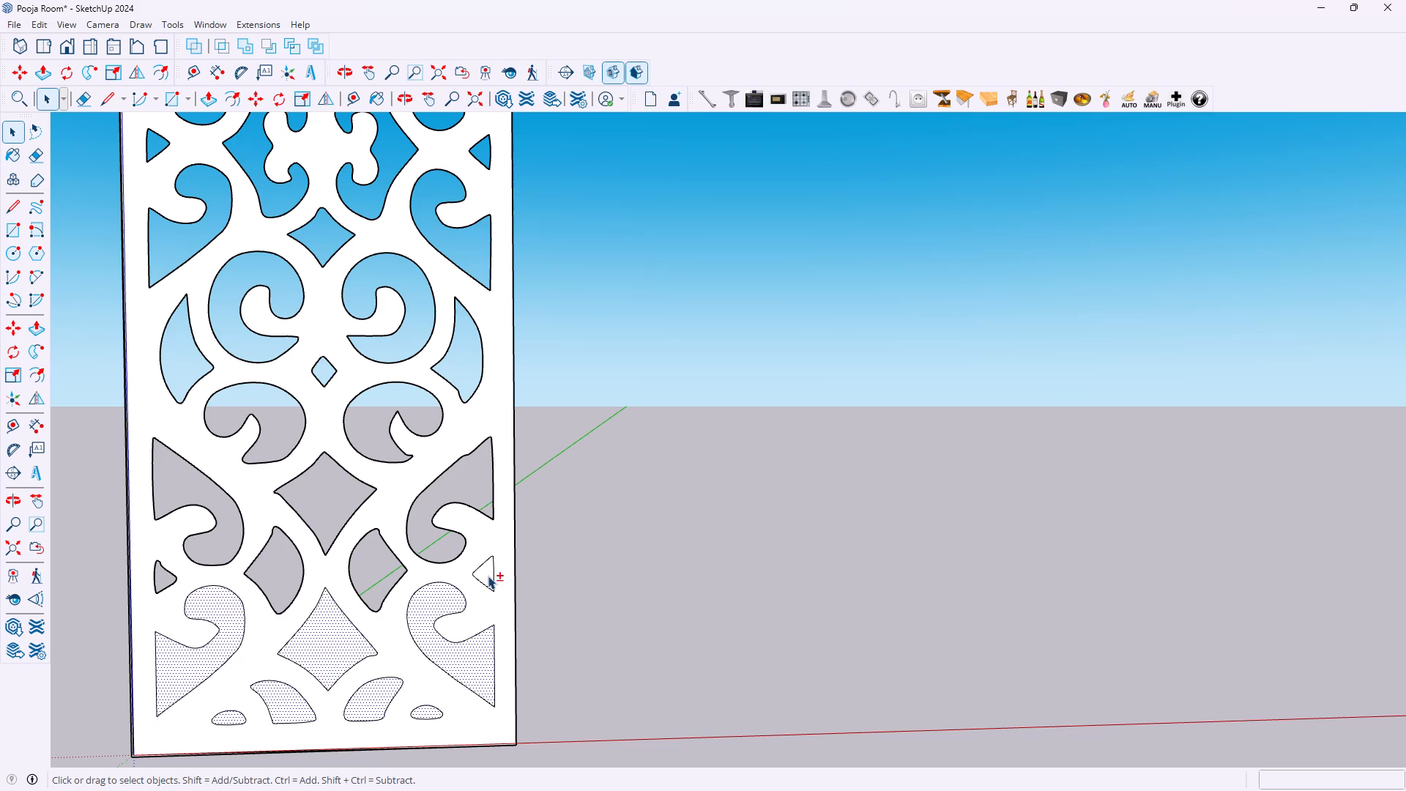
{"action": "left_click", "coordinate": [488, 576], "text": "shift"}
{"action": "key", "text": "Delete"}
Delete the faces of the diamond above the central motif, the upper right scroll, and the top motif's lower diamond and two curled triangles.
{"action": "scroll", "coordinate": [420, 379], "scroll_direction": "down", "scroll_amount": 2}
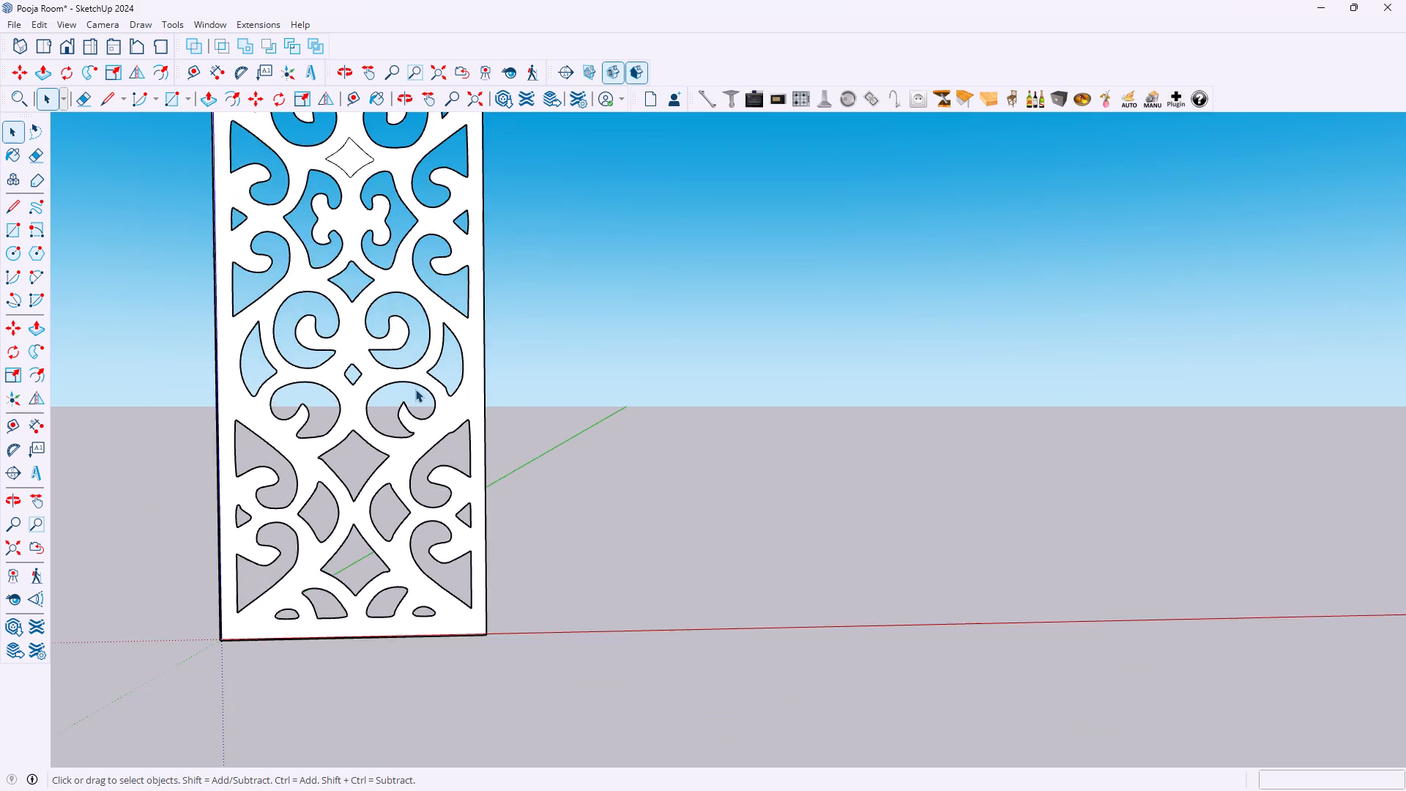
{"action": "scroll", "coordinate": [415, 389], "scroll_direction": "down", "scroll_amount": 11}
{"action": "scroll", "coordinate": [396, 234], "scroll_direction": "up", "scroll_amount": 7}
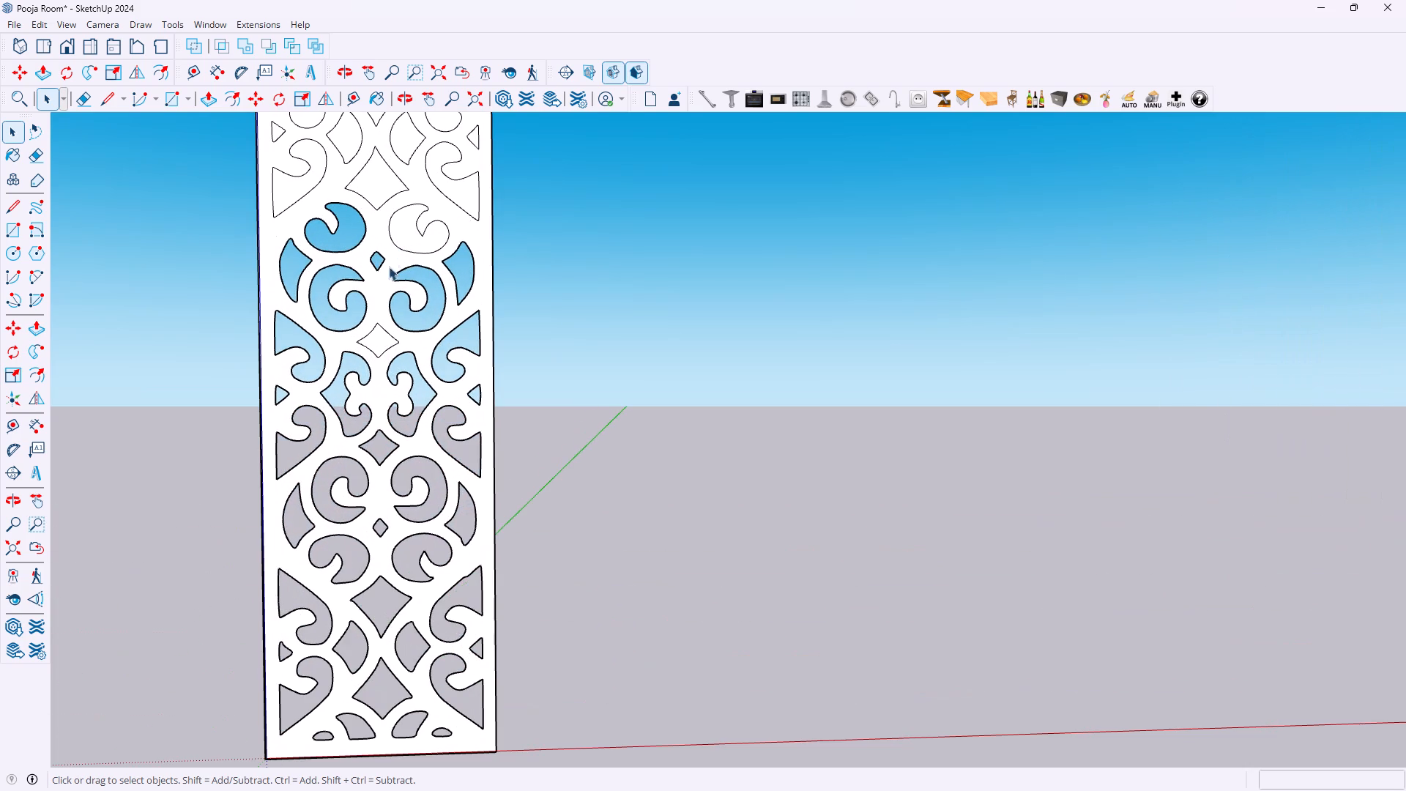
{"action": "left_click", "coordinate": [383, 342], "text": "shift"}
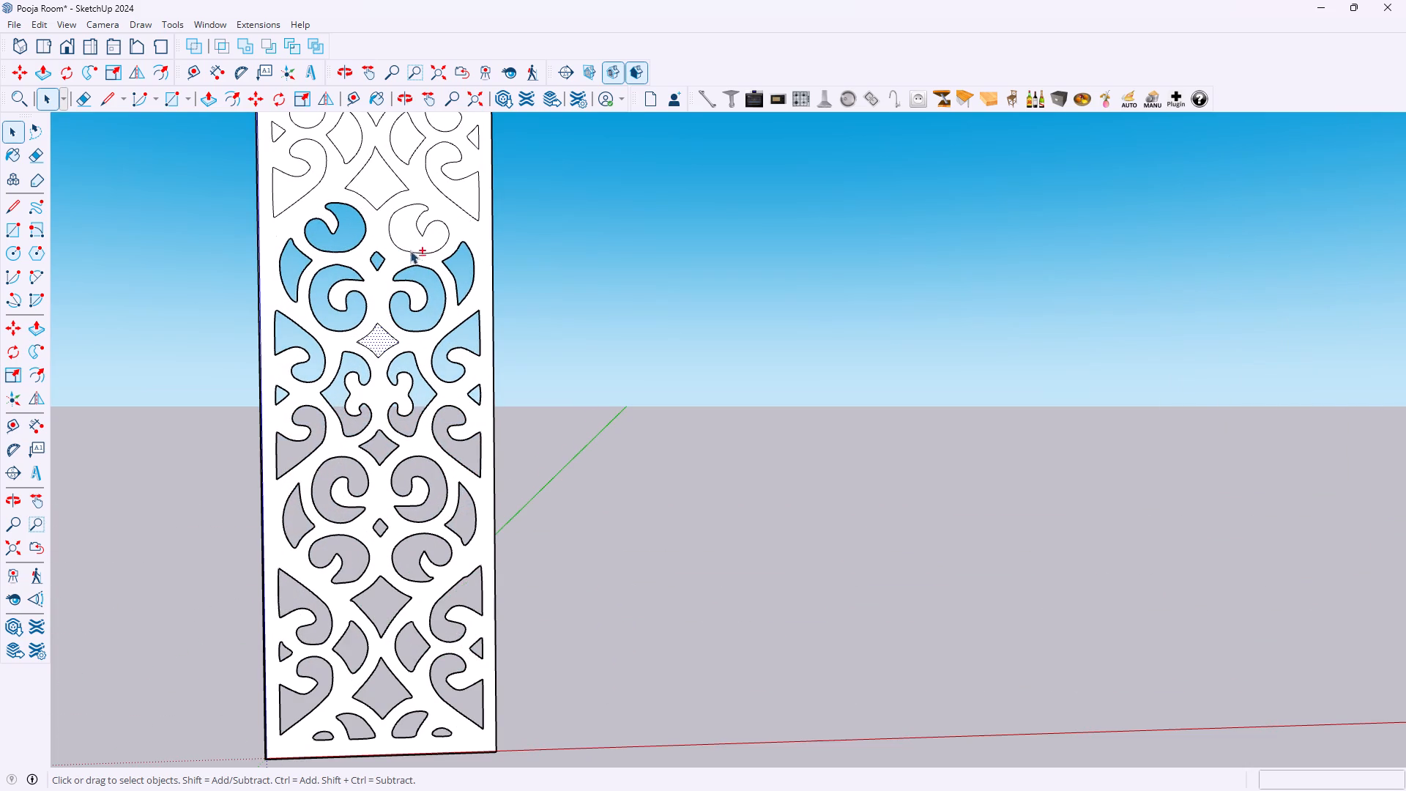
{"action": "left_click", "coordinate": [417, 242], "text": "shift"}
{"action": "left_click", "coordinate": [380, 171], "text": "shift"}
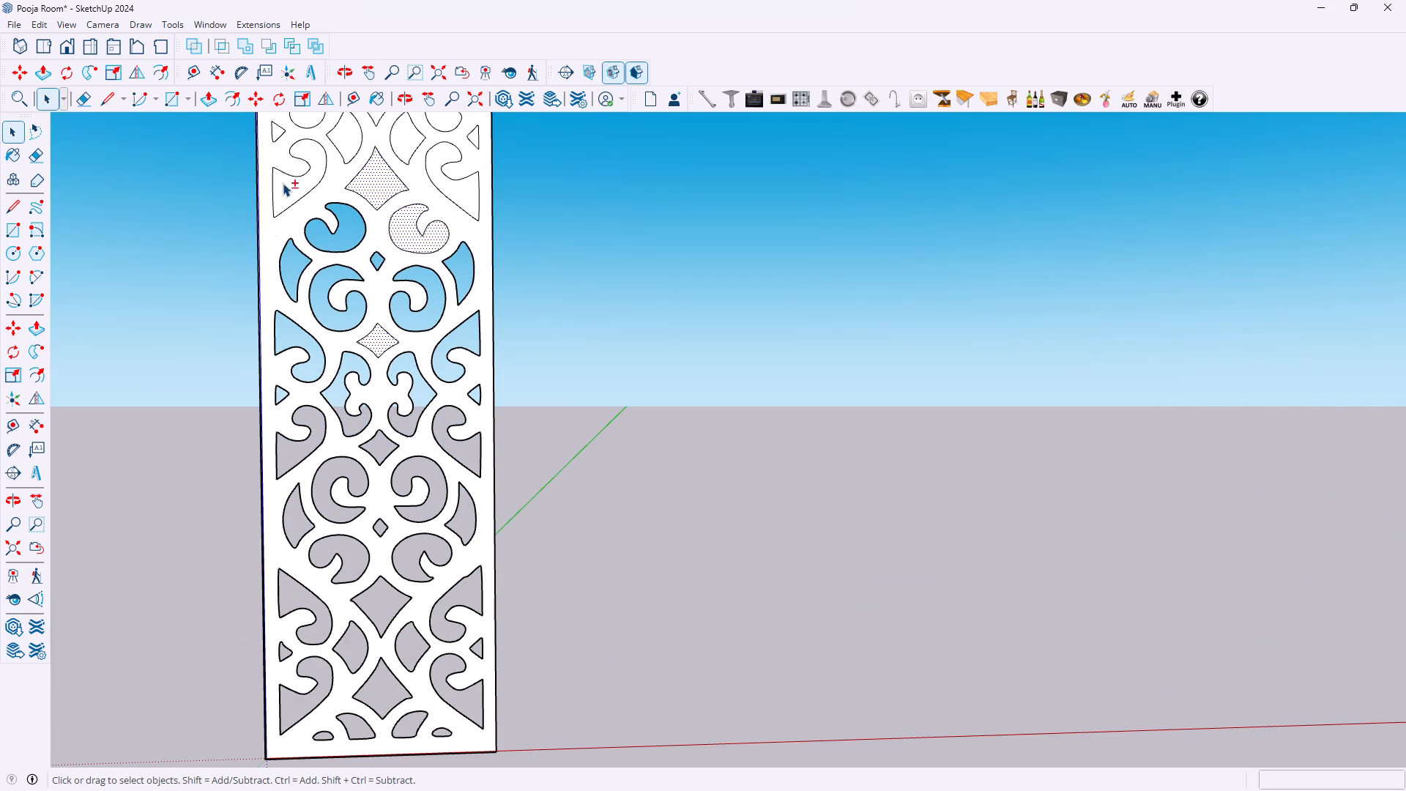
{"action": "left_click", "coordinate": [283, 183], "text": "shift"}
{"action": "left_click", "coordinate": [455, 182], "text": "shift"}
{"action": "key", "text": "Delete"}
Delete the last opening faces at the panel's top: edge triangles, paired leaf shapes, large diamond, two curled triangles and four top-edge shapes.
{"action": "scroll", "coordinate": [459, 147], "scroll_direction": "down", "scroll_amount": 12}
{"action": "scroll", "coordinate": [465, 174], "scroll_direction": "up", "scroll_amount": 17}
{"action": "scroll", "coordinate": [538, 313], "scroll_direction": "up", "scroll_amount": 3}
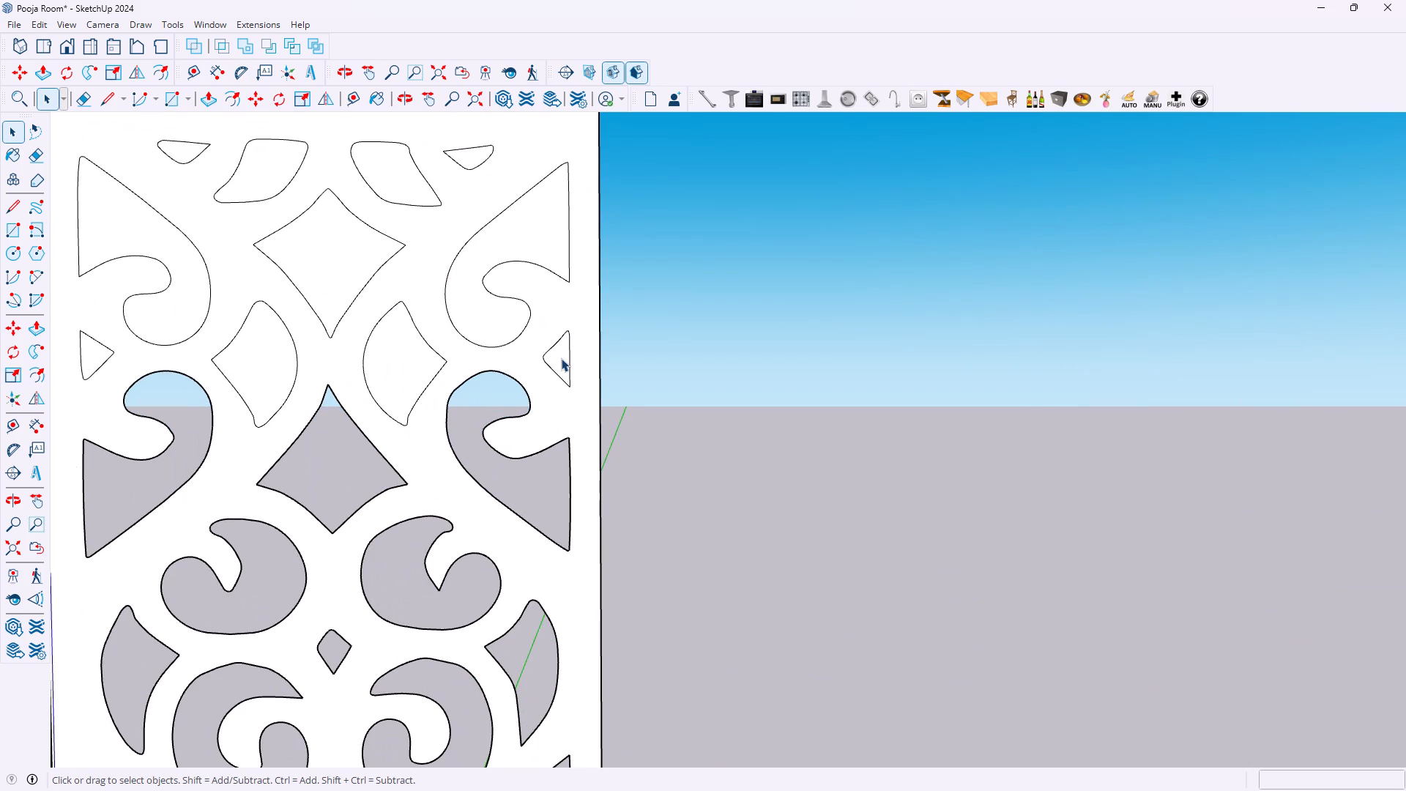
{"action": "left_click", "coordinate": [557, 352], "text": "shift"}
{"action": "left_click", "coordinate": [395, 352], "text": "shift"}
{"action": "left_click", "coordinate": [261, 359], "text": "shift"}
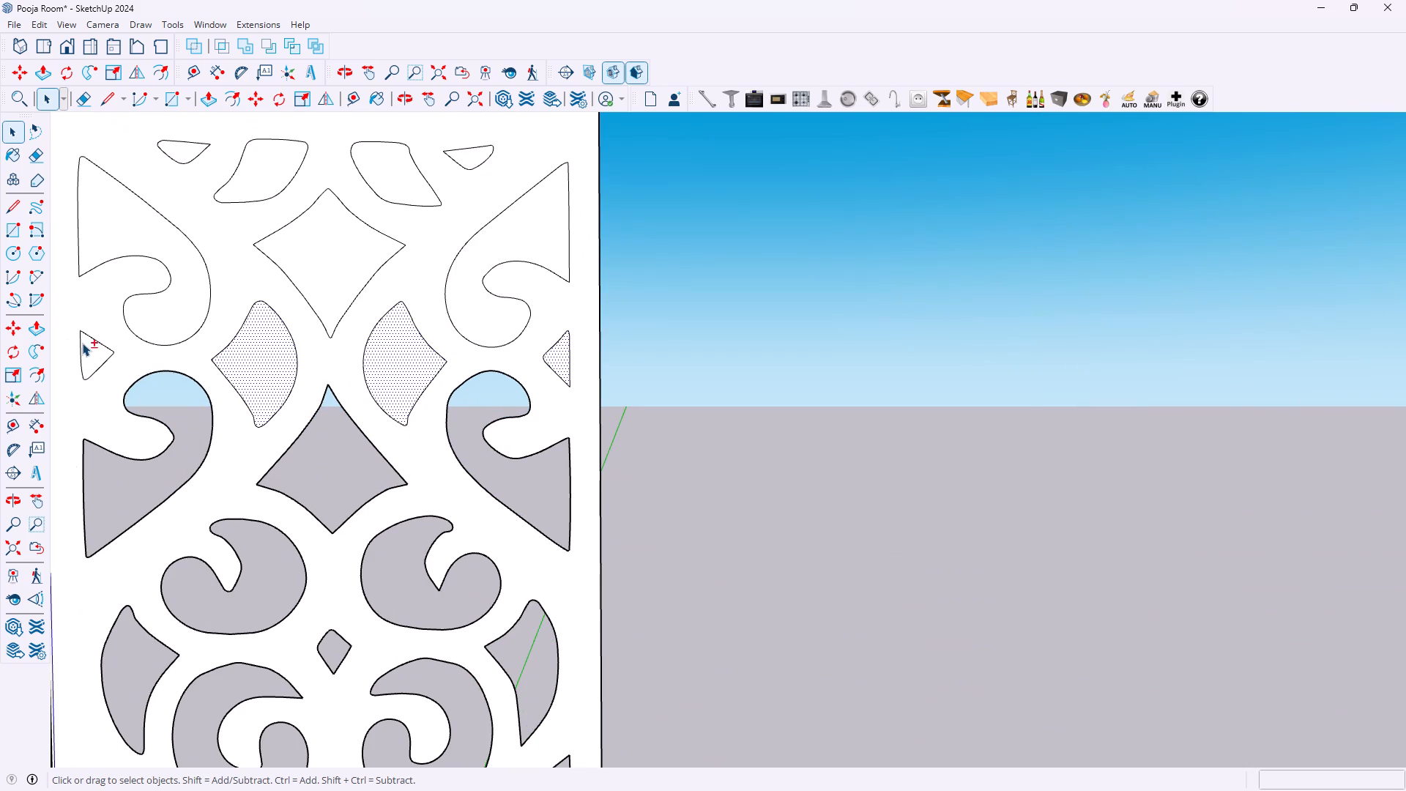
{"action": "left_click", "coordinate": [92, 349], "text": "shift"}
{"action": "left_click", "coordinate": [165, 307], "text": "shift"}
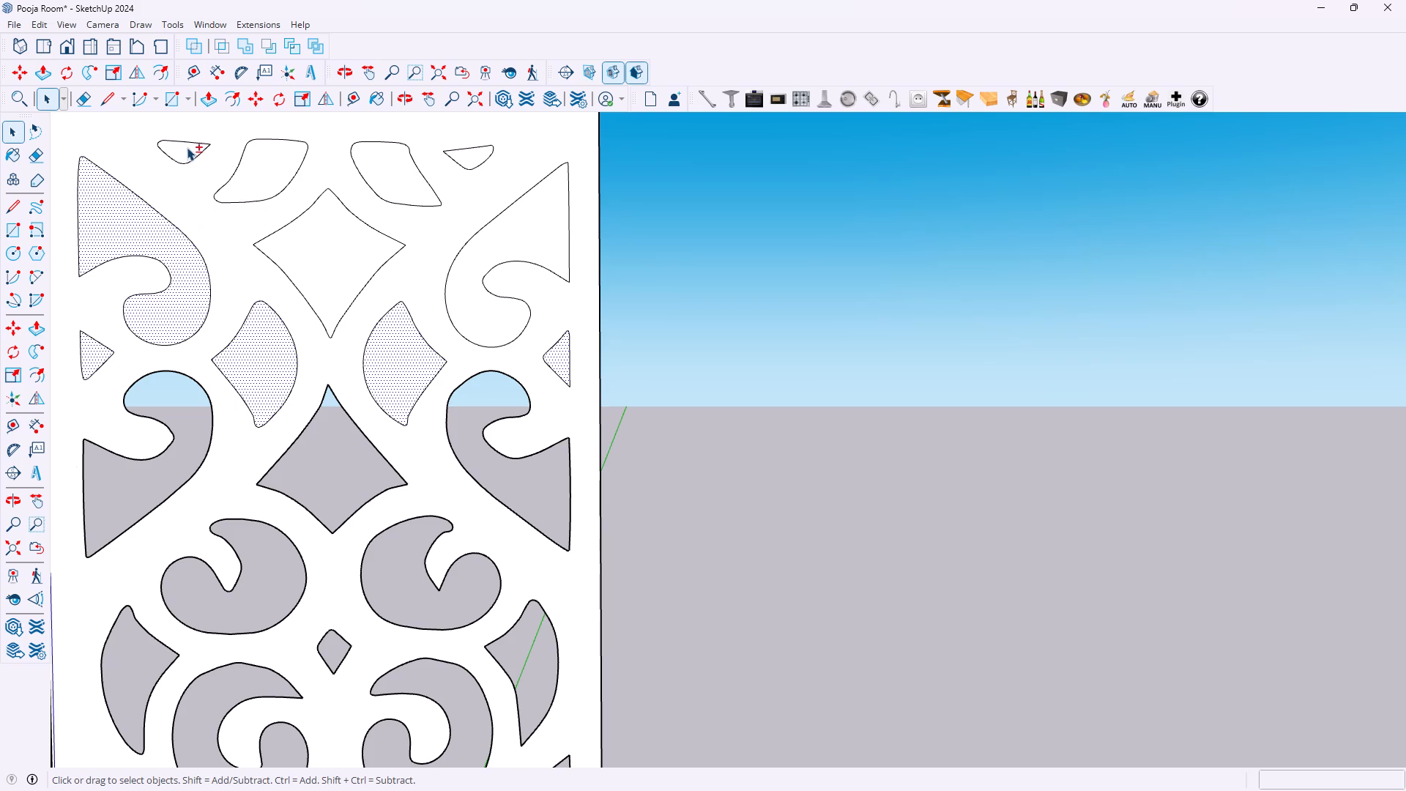
{"action": "left_click", "coordinate": [187, 148], "text": "shift"}
{"action": "left_click", "coordinate": [266, 171], "text": "shift"}
{"action": "left_click", "coordinate": [384, 155], "text": "shift"}
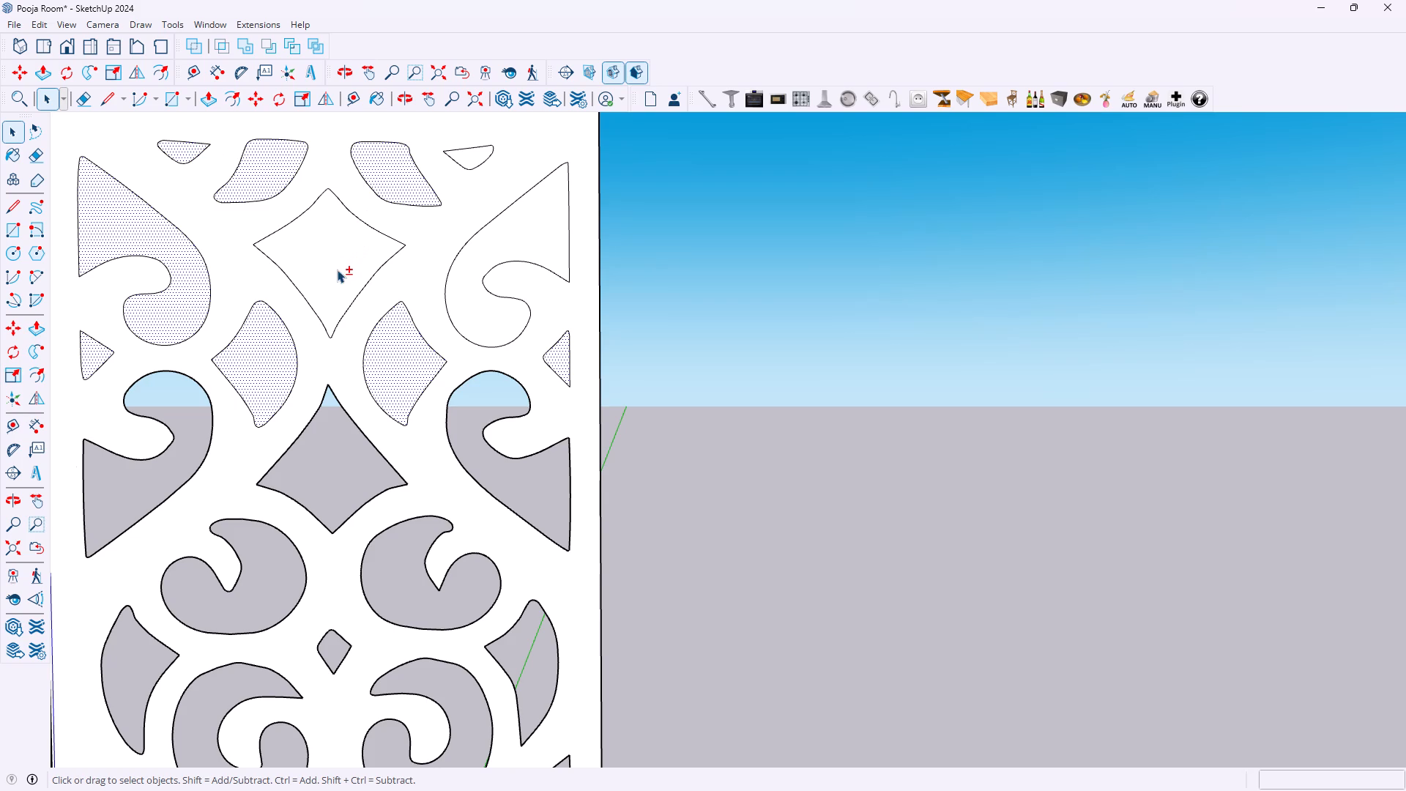
{"action": "left_click", "coordinate": [337, 270], "text": "shift"}
{"action": "left_click", "coordinate": [467, 152], "text": "shift"}
{"action": "left_click", "coordinate": [537, 239], "text": "shift"}
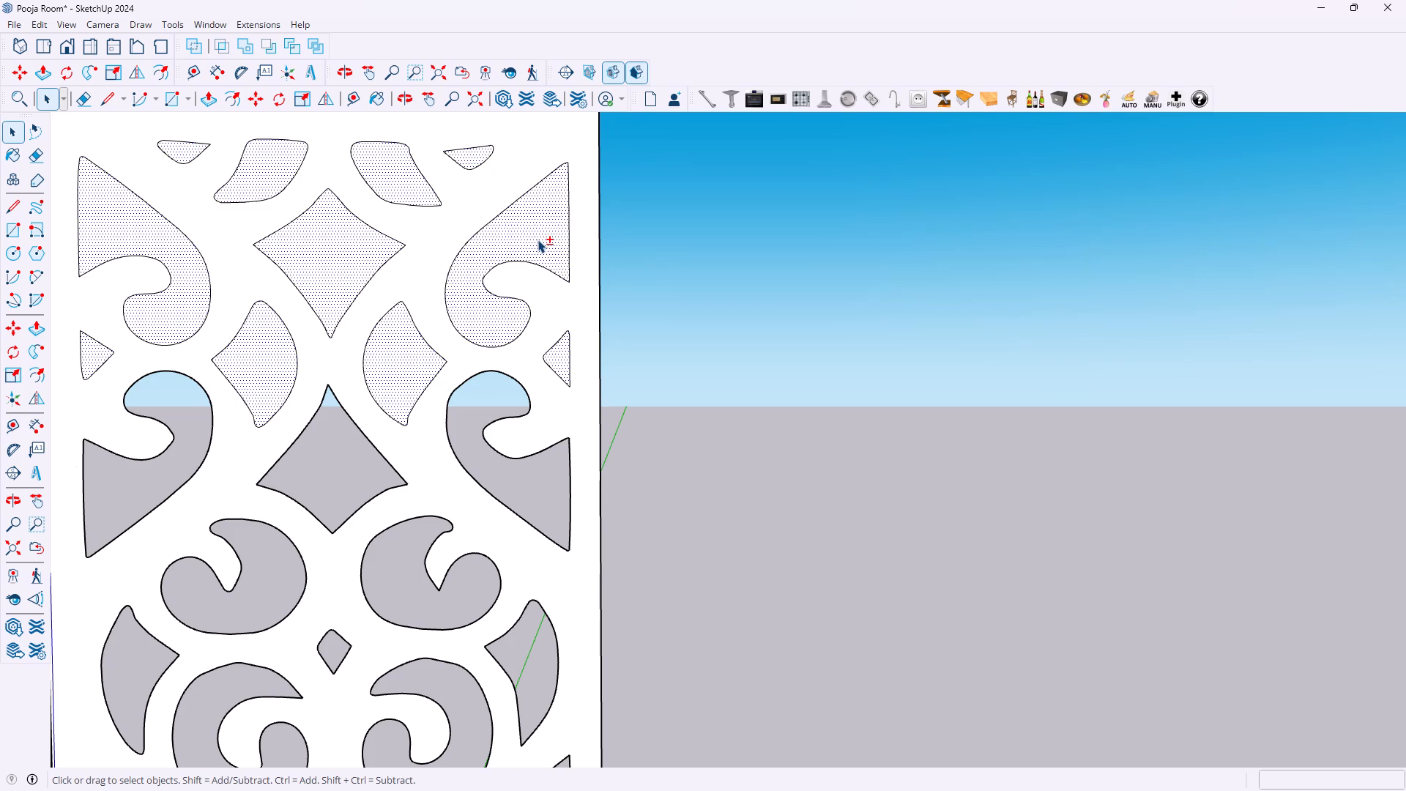
{"action": "key", "text": "Delete"}
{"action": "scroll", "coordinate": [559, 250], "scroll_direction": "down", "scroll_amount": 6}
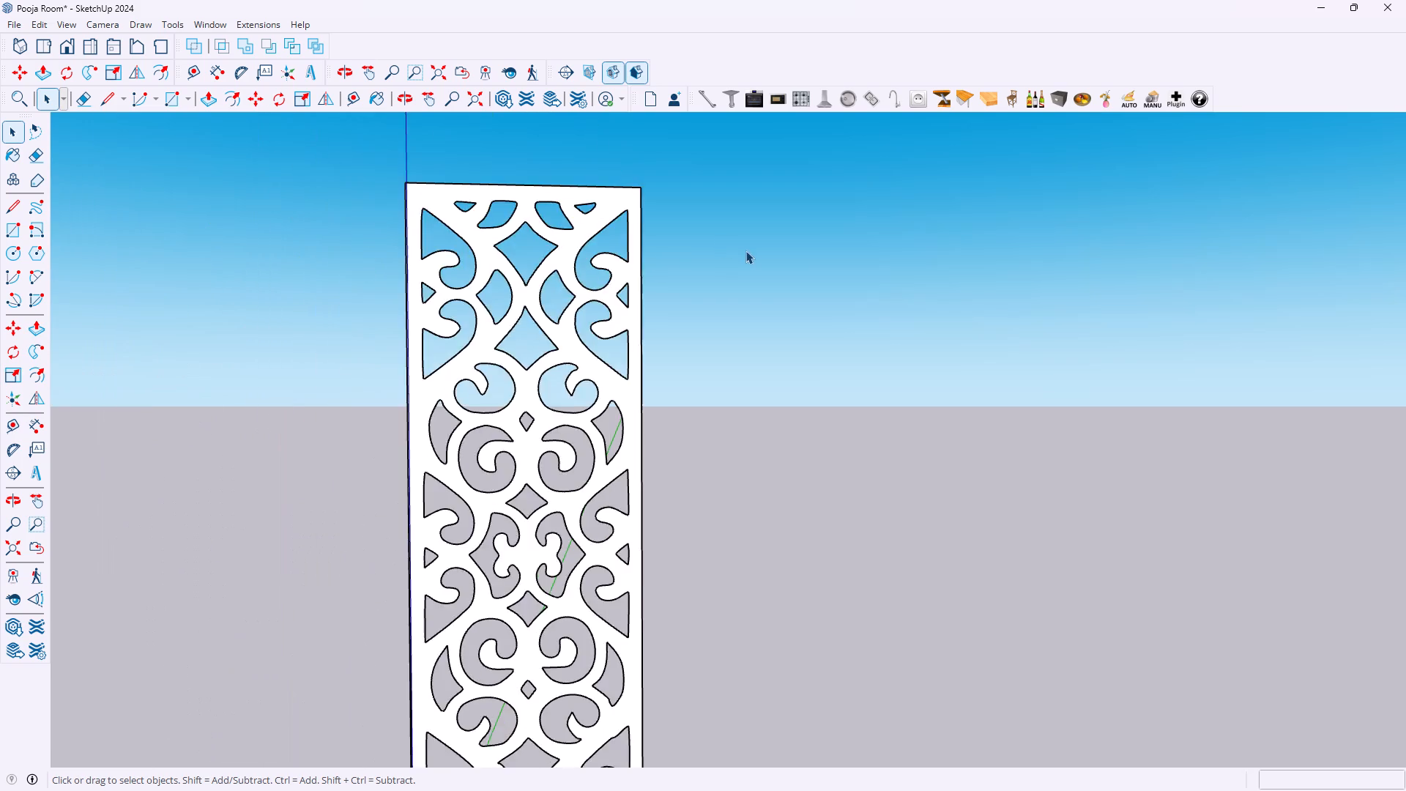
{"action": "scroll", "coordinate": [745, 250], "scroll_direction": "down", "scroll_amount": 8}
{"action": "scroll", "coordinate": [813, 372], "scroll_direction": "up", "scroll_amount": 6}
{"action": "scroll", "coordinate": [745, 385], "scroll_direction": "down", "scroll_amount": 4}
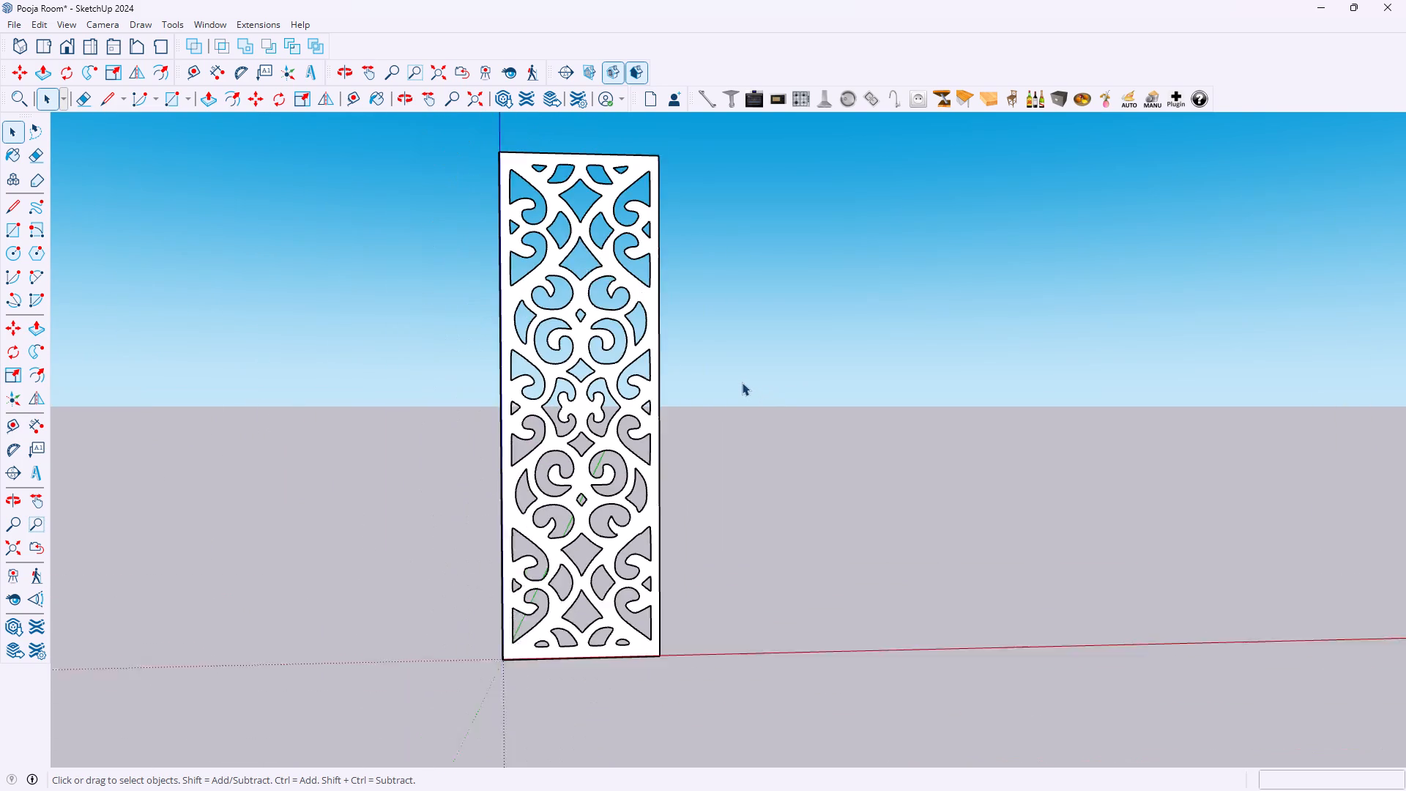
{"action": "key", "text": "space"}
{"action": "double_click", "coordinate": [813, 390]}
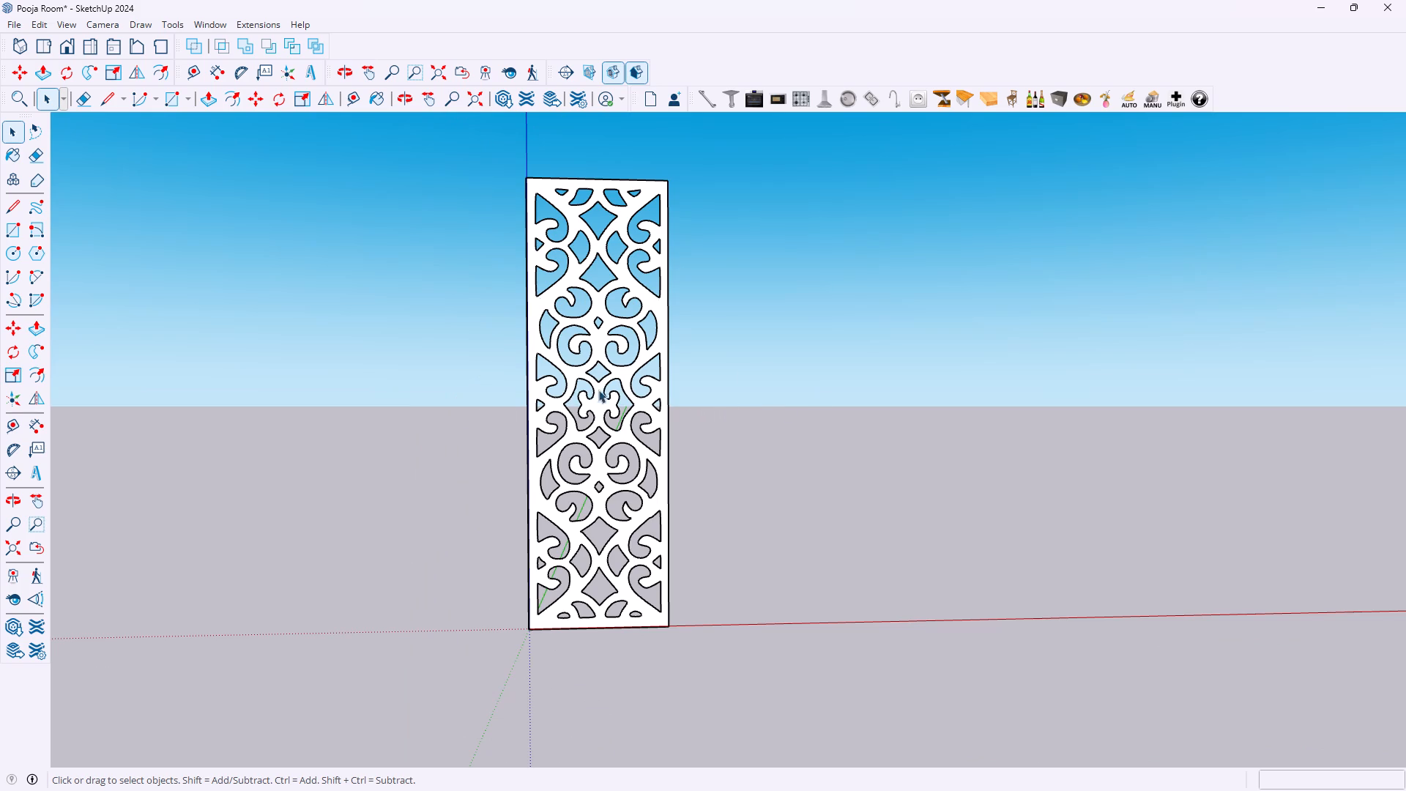
Make the jali panel's face and all its edges into a group.
{"action": "double_click", "coordinate": [626, 376]}
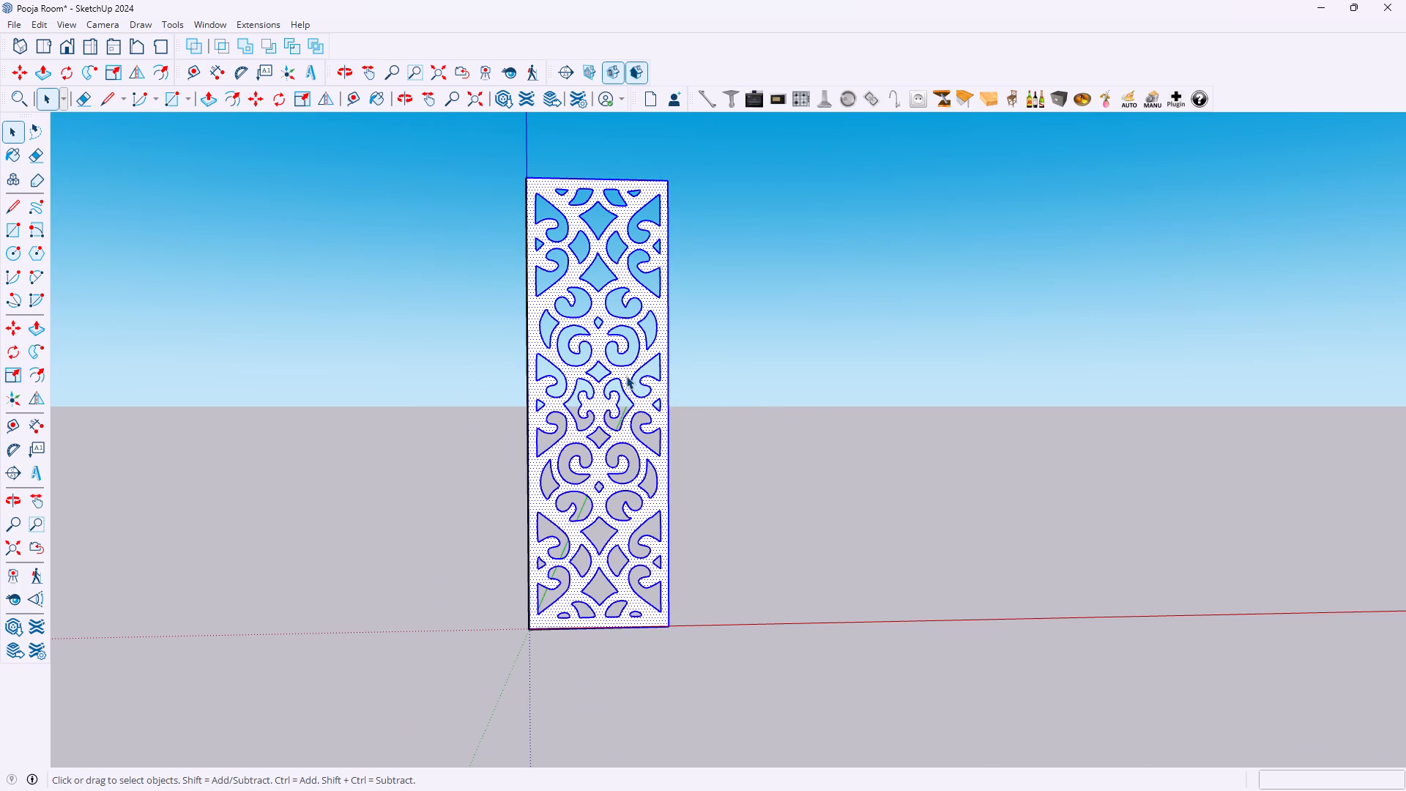
{"action": "key", "text": "w"}
{"action": "left_click", "coordinate": [765, 362]}
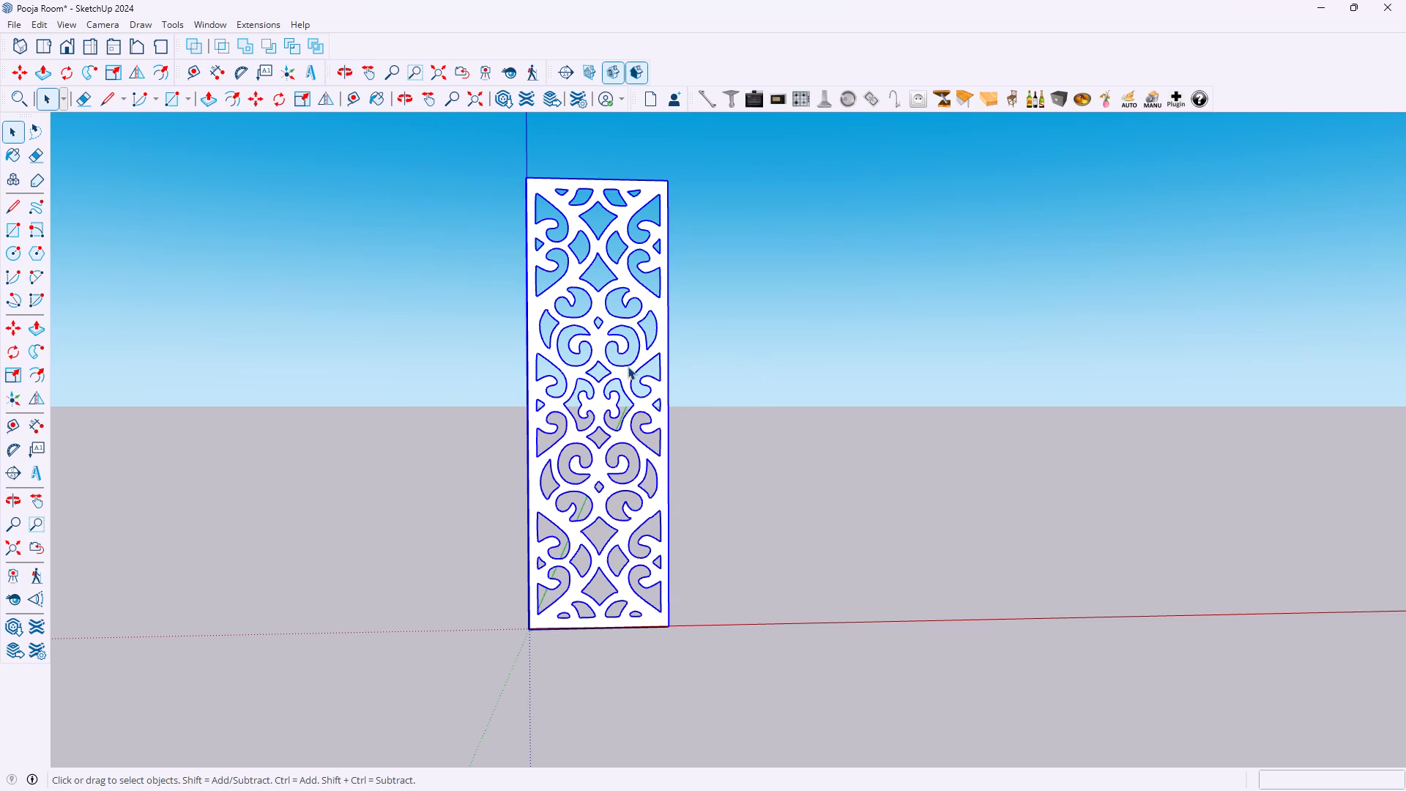
{"action": "left_click", "coordinate": [628, 368]}
Extrude the lattice face inside the group to a thickness of 18 mm with Push/Pull.
{"action": "key", "text": "p"}
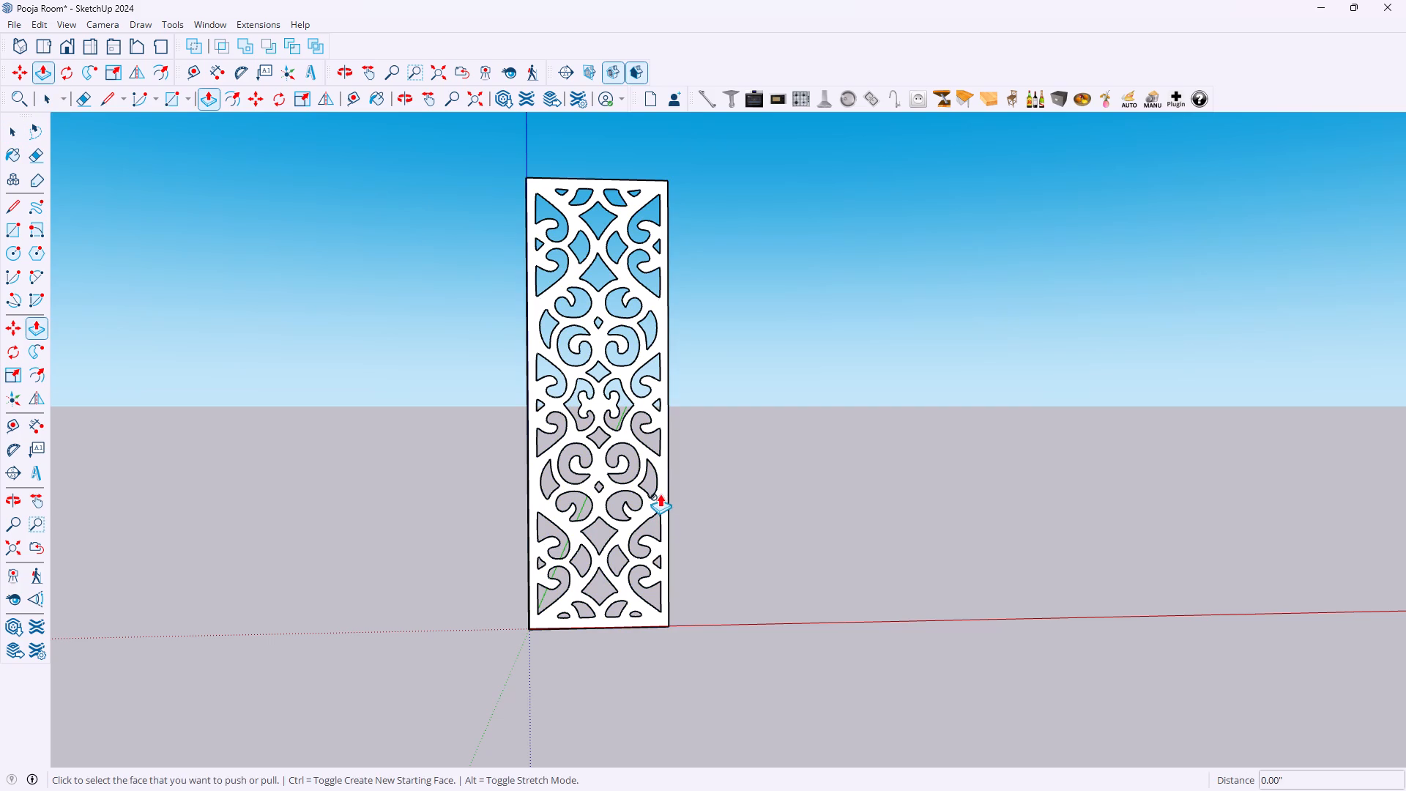
{"action": "key", "text": "space"}
{"action": "triple_click", "coordinate": [660, 494]}
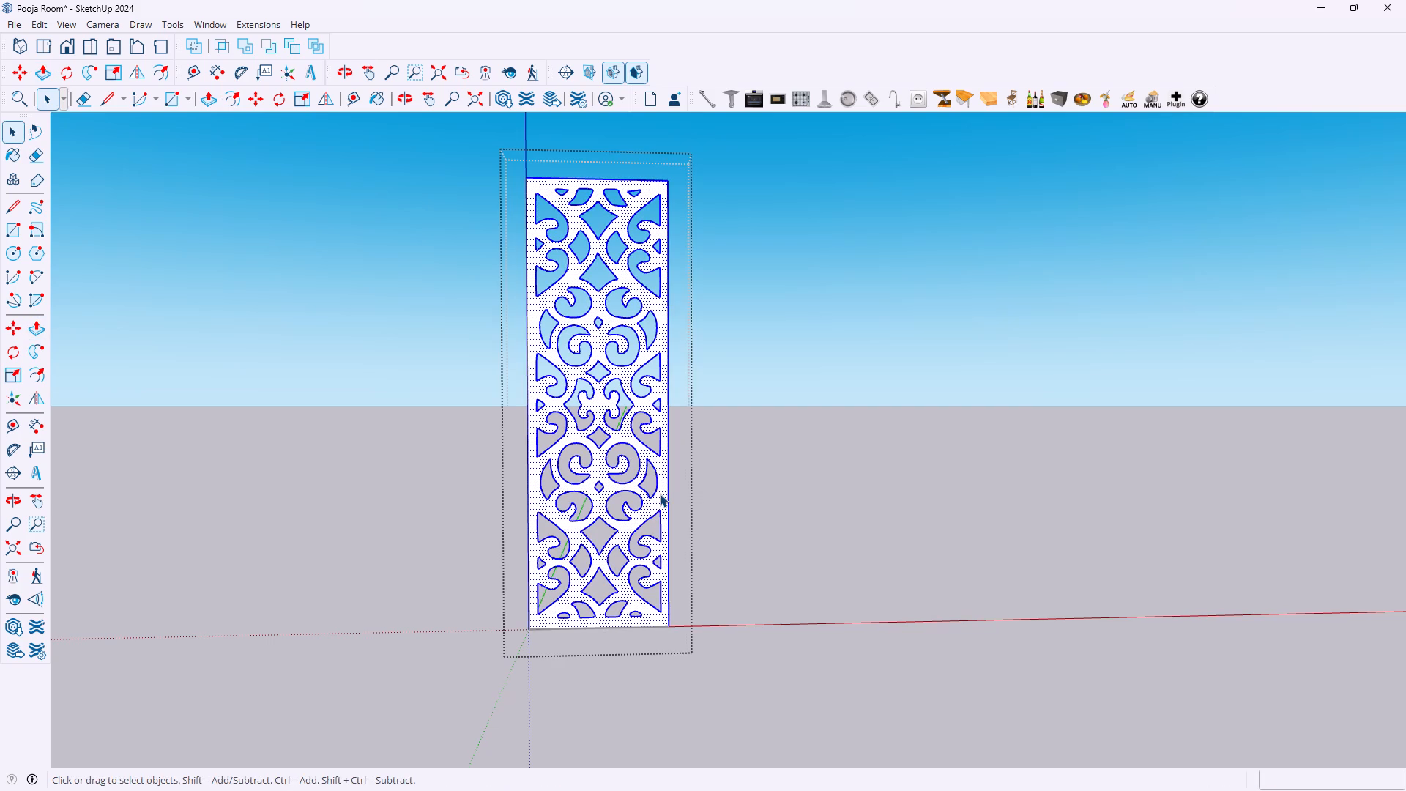
{"action": "key", "text": "p"}
{"action": "left_click", "coordinate": [658, 493]}
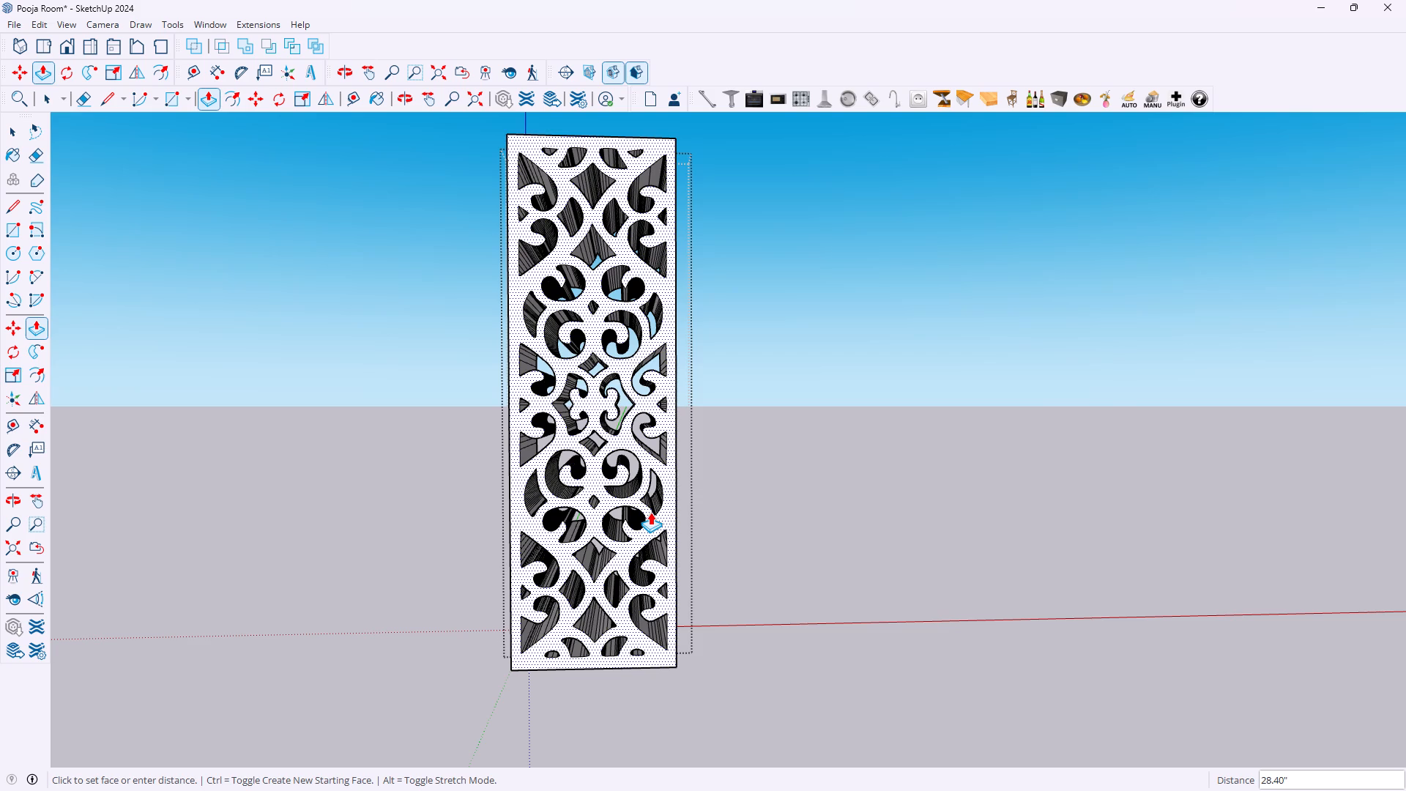
{"action": "type", "text": "18"}
{"action": "type", "text": "mm"}
{"action": "key", "text": "Return"}
{"action": "middle_click_drag", "start_coordinate": [551, 503], "coordinate": [574, 502]}
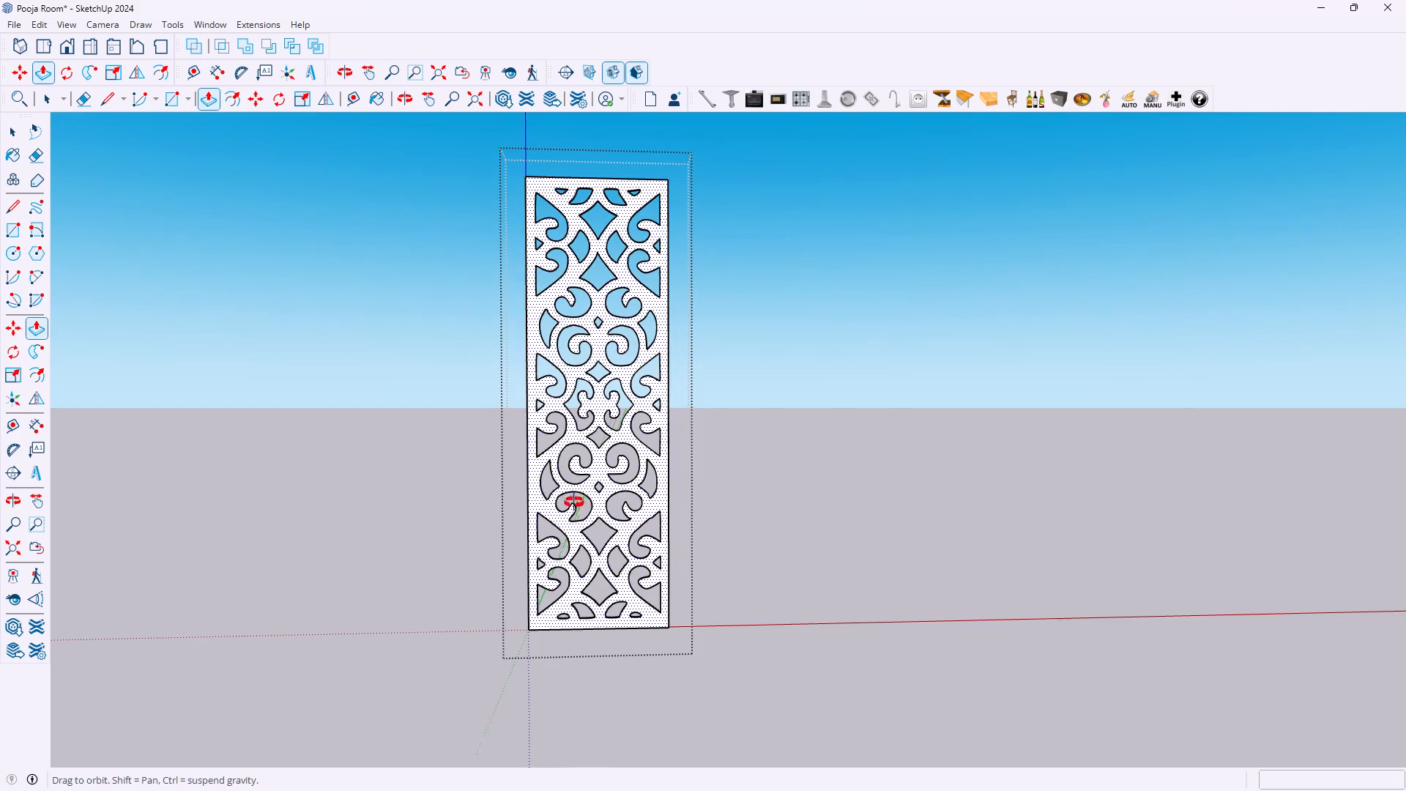
{"action": "middle_click_drag", "start_coordinate": [574, 502], "coordinate": [665, 522]}
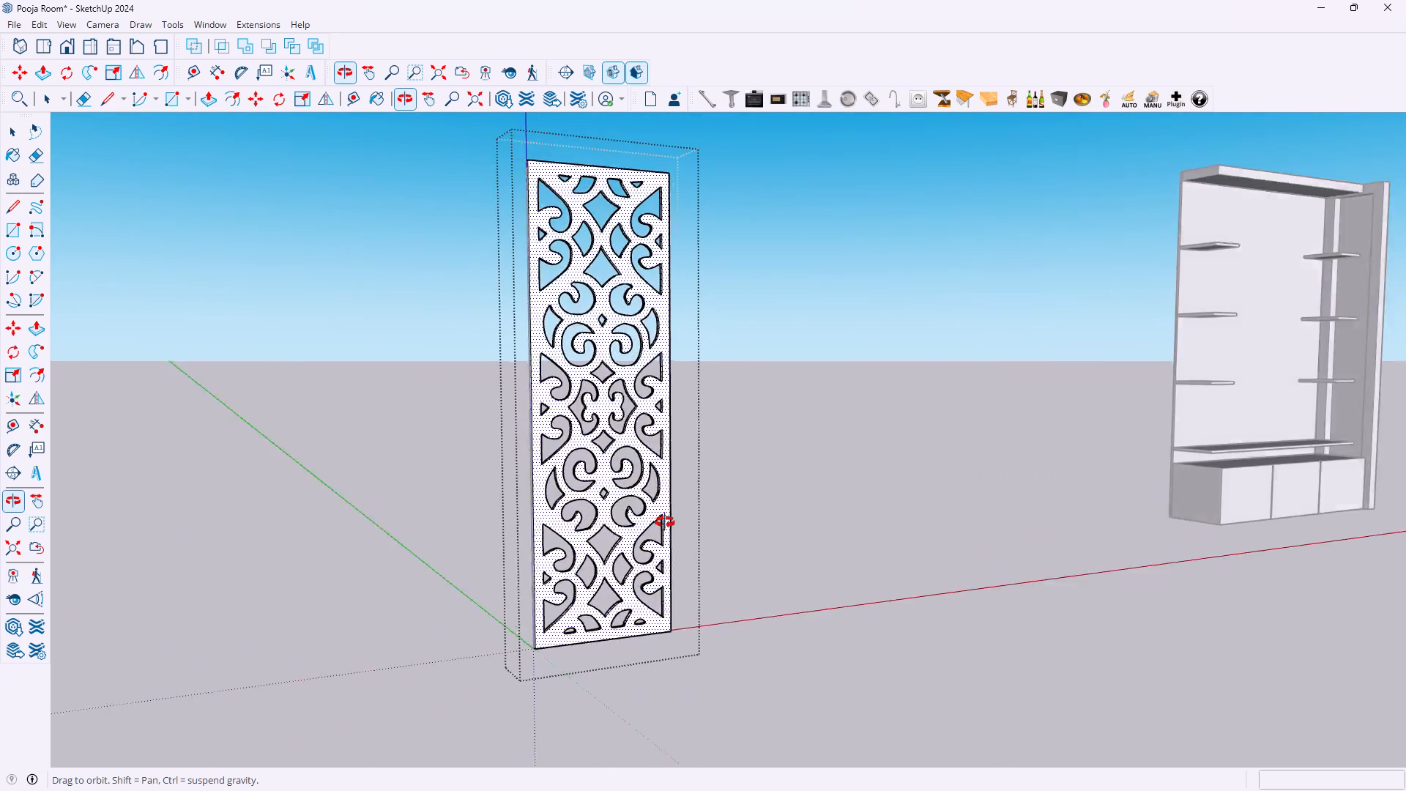
{"action": "middle_click_drag", "start_coordinate": [665, 522], "coordinate": [0, 522]}
{"action": "middle_click_drag", "start_coordinate": [734, 494], "coordinate": [540, 496]}
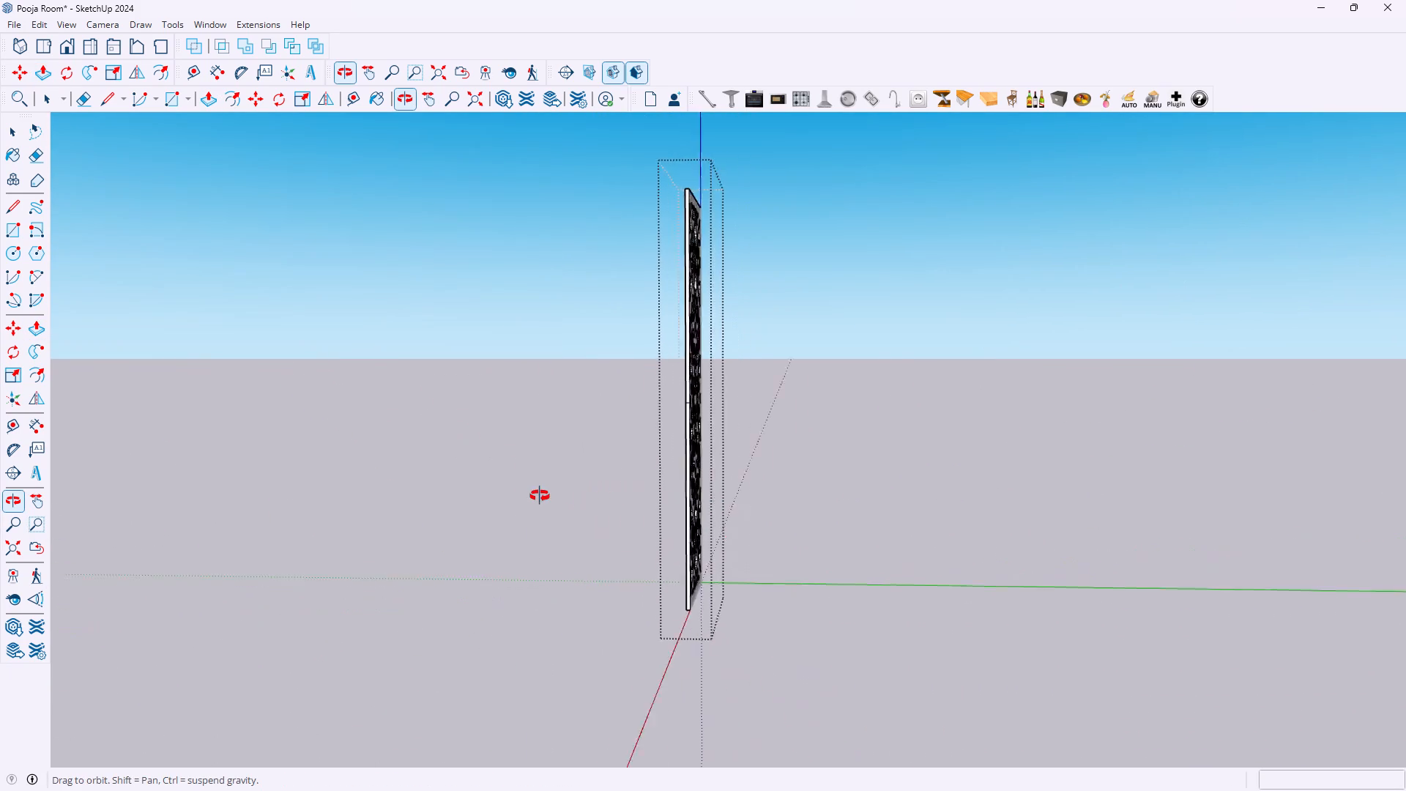
{"action": "middle_click_drag", "start_coordinate": [540, 496], "coordinate": [956, 512]}
{"action": "key", "text": "space"}
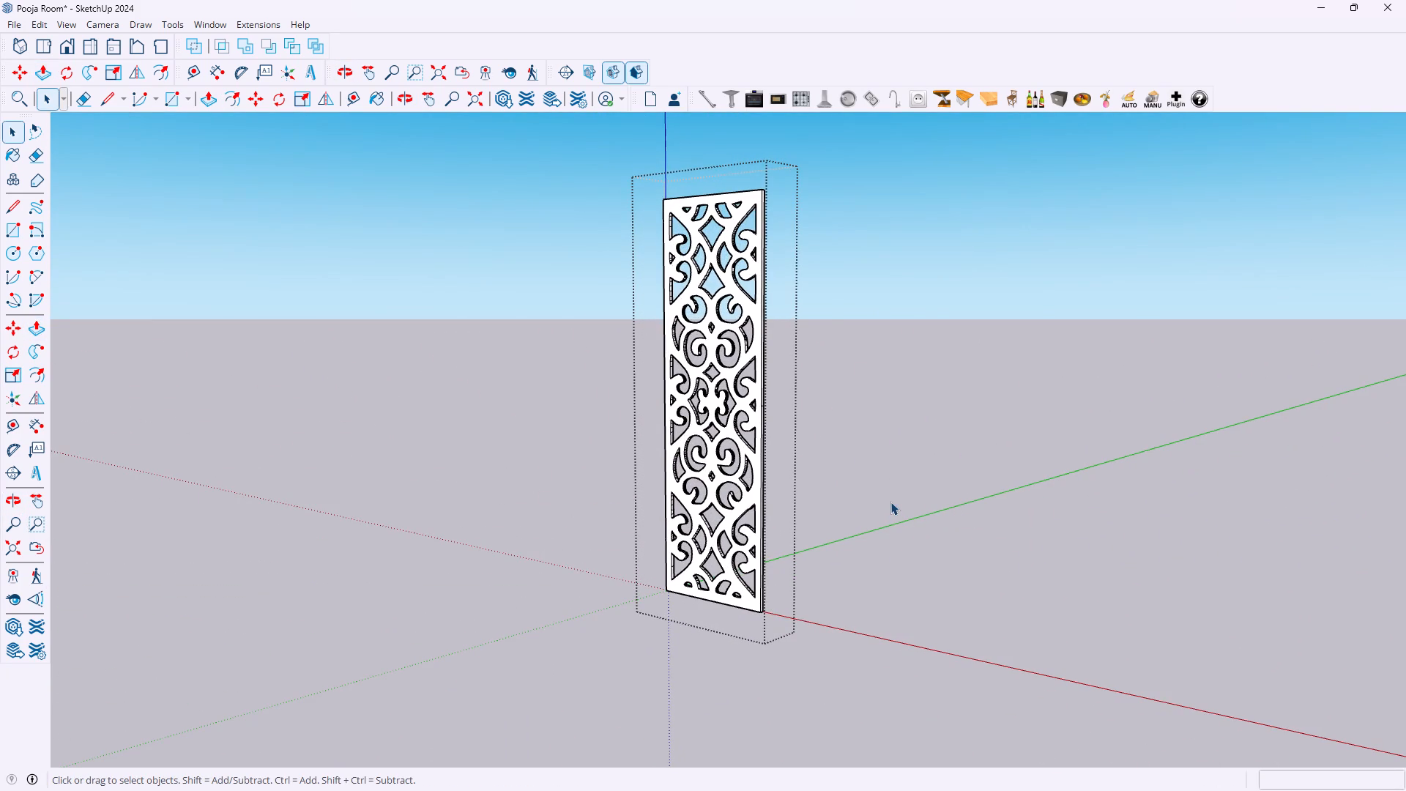
{"action": "left_click", "coordinate": [890, 502]}
Move the jali panel from the middle of its top edge about 231.68" along the red axis, aligning it with the shelving unit's top board.
{"action": "scroll", "coordinate": [782, 455], "scroll_direction": "down", "scroll_amount": 7}
{"action": "scroll", "coordinate": [826, 276], "scroll_direction": "up", "scroll_amount": 3}
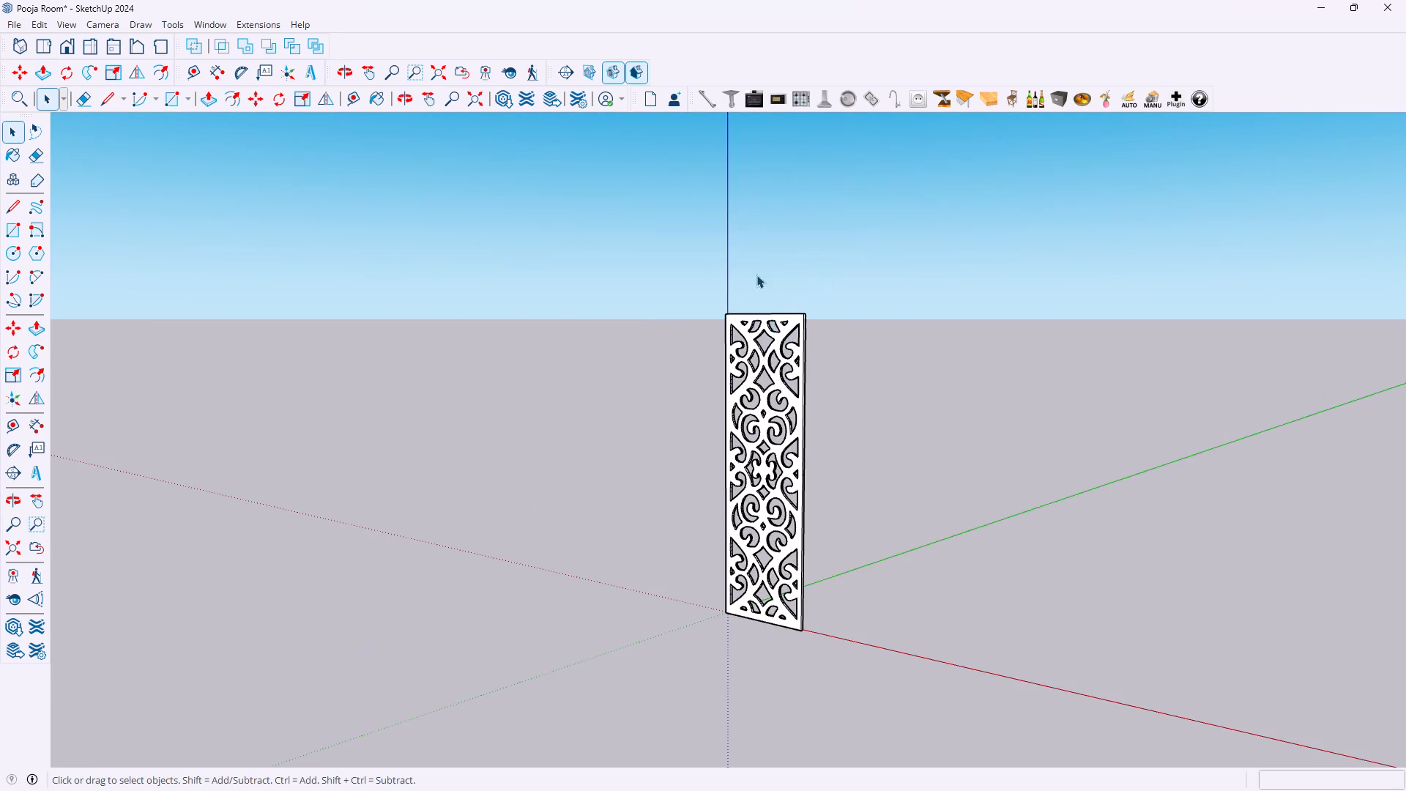
{"action": "middle_click_drag", "start_coordinate": [651, 302], "coordinate": [1022, 316]}
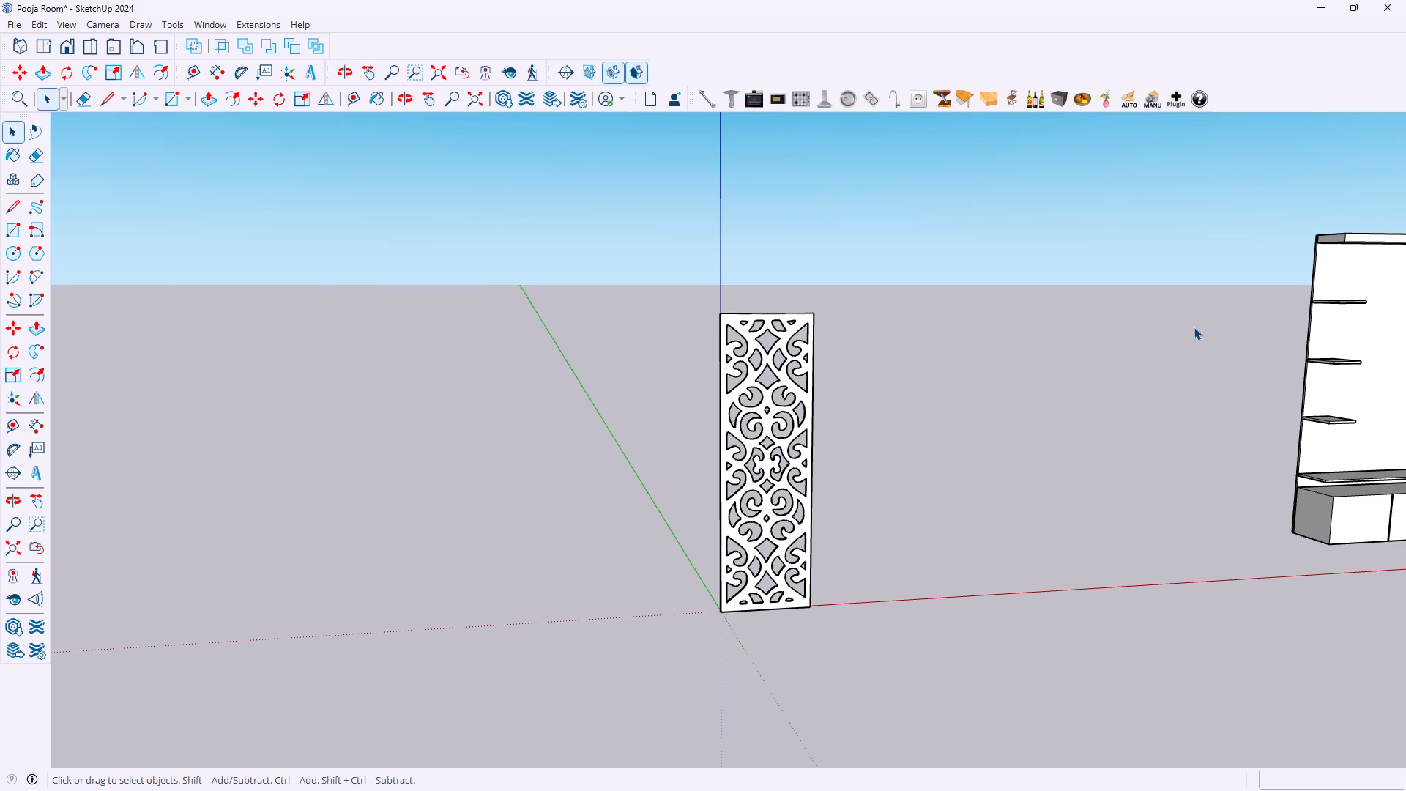
{"action": "scroll", "coordinate": [1193, 327], "scroll_direction": "down", "scroll_amount": 3}
{"action": "scroll", "coordinate": [1019, 313], "scroll_direction": "up", "scroll_amount": 3}
{"action": "scroll", "coordinate": [798, 305], "scroll_direction": "up", "scroll_amount": 3}
{"action": "scroll", "coordinate": [853, 332], "scroll_direction": "up", "scroll_amount": 5}
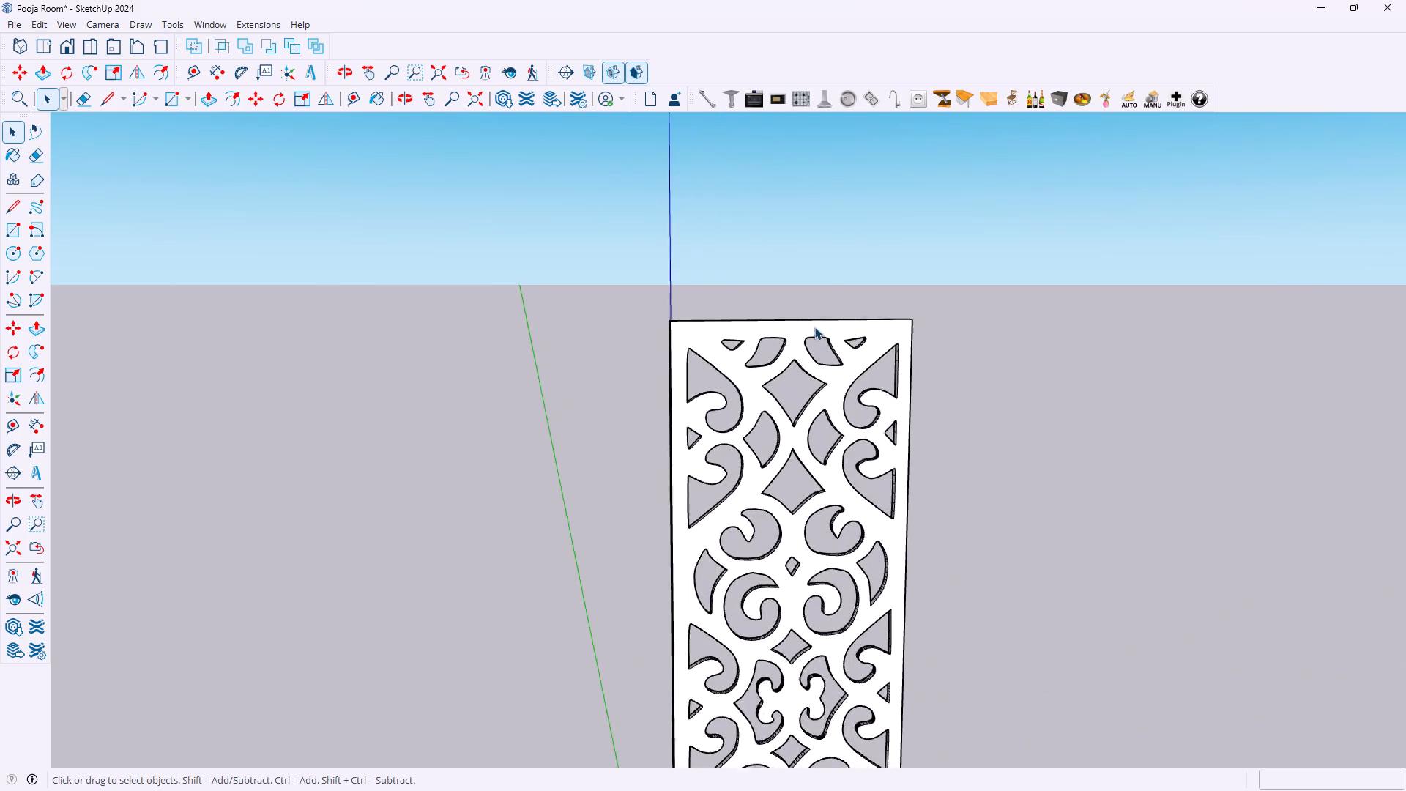
{"action": "scroll", "coordinate": [814, 327], "scroll_direction": "up", "scroll_amount": 2}
{"action": "middle_click_drag", "start_coordinate": [795, 321], "coordinate": [630, 327]}
{"action": "scroll", "coordinate": [630, 327], "scroll_direction": "up", "scroll_amount": 1}
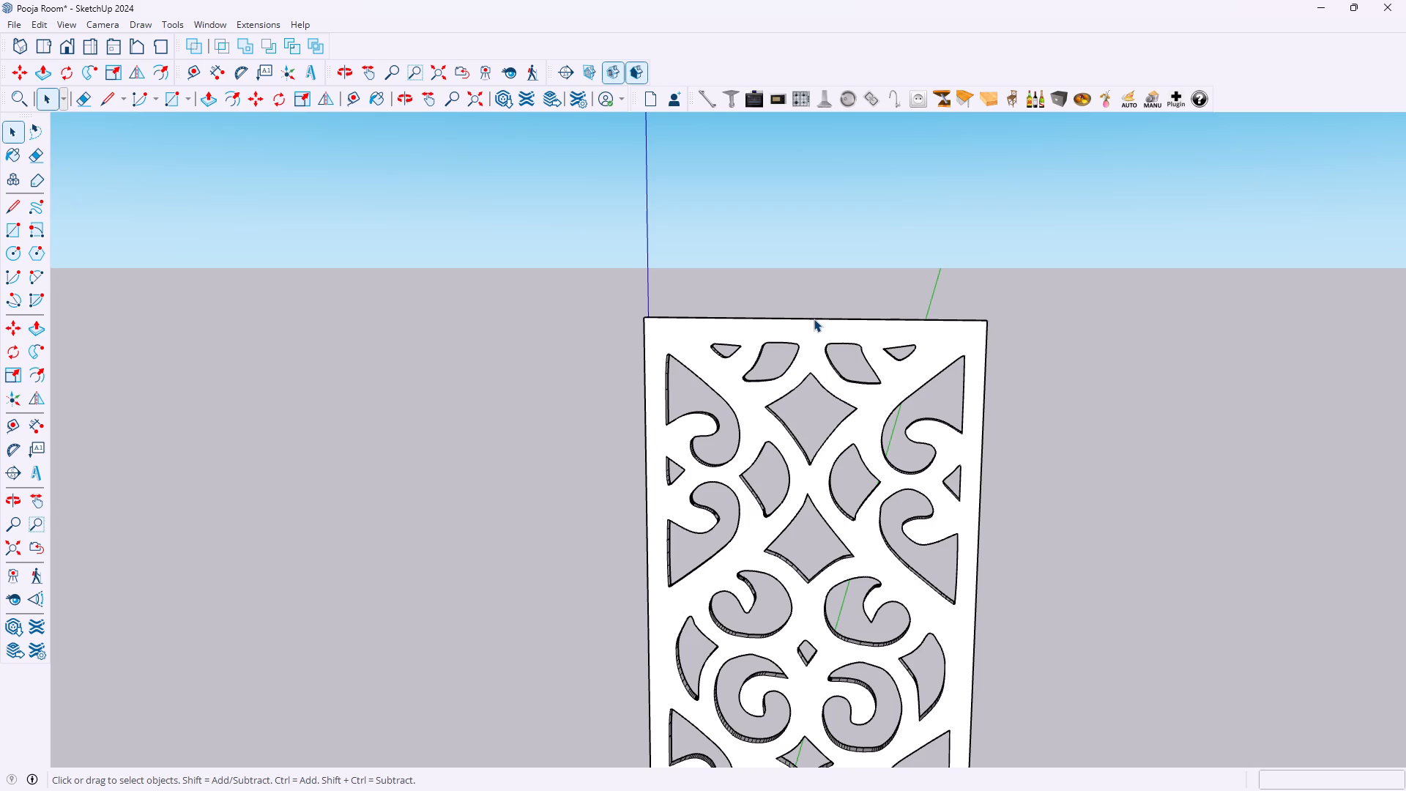
{"action": "key", "text": "m"}
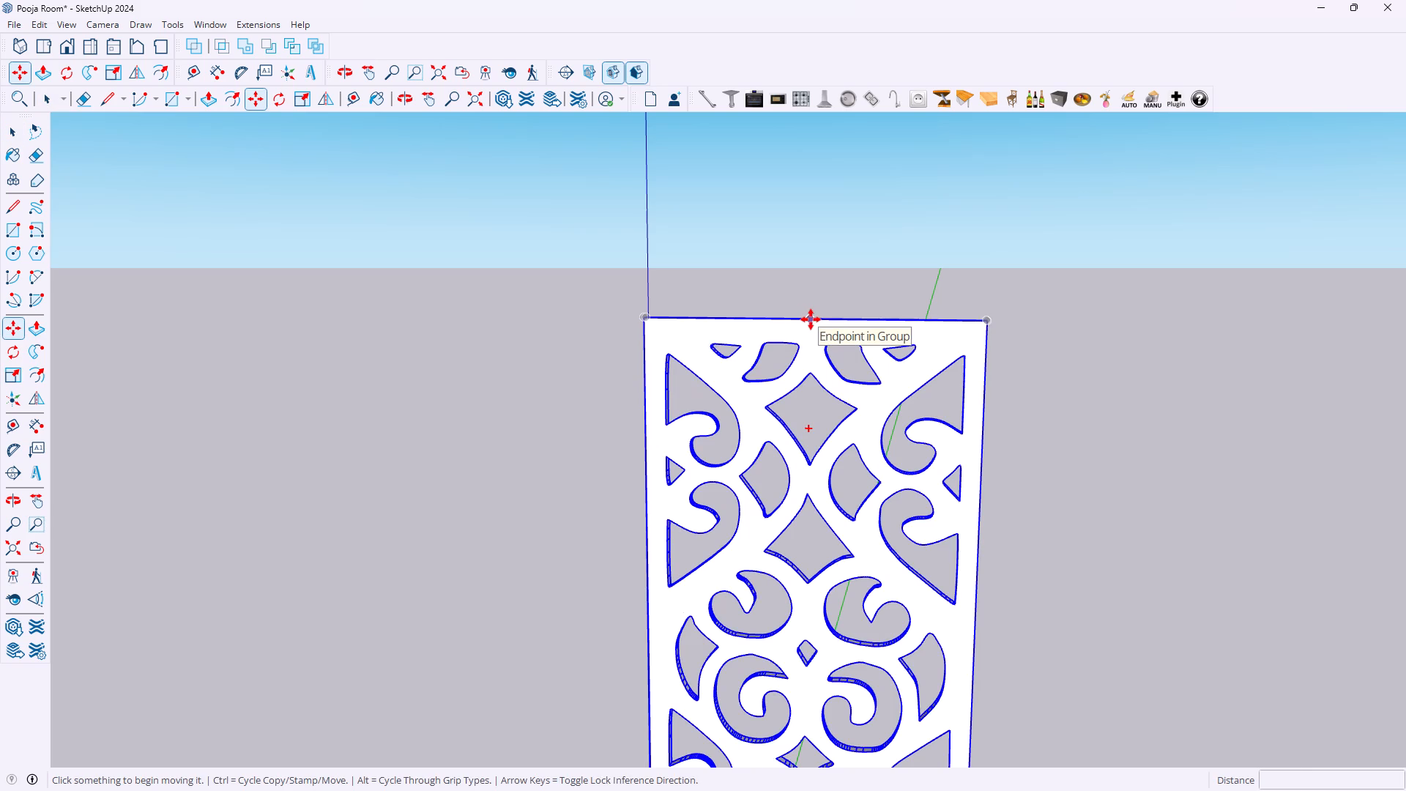
{"action": "left_click", "coordinate": [811, 319]}
{"action": "scroll", "coordinate": [850, 291], "scroll_direction": "down", "scroll_amount": 12}
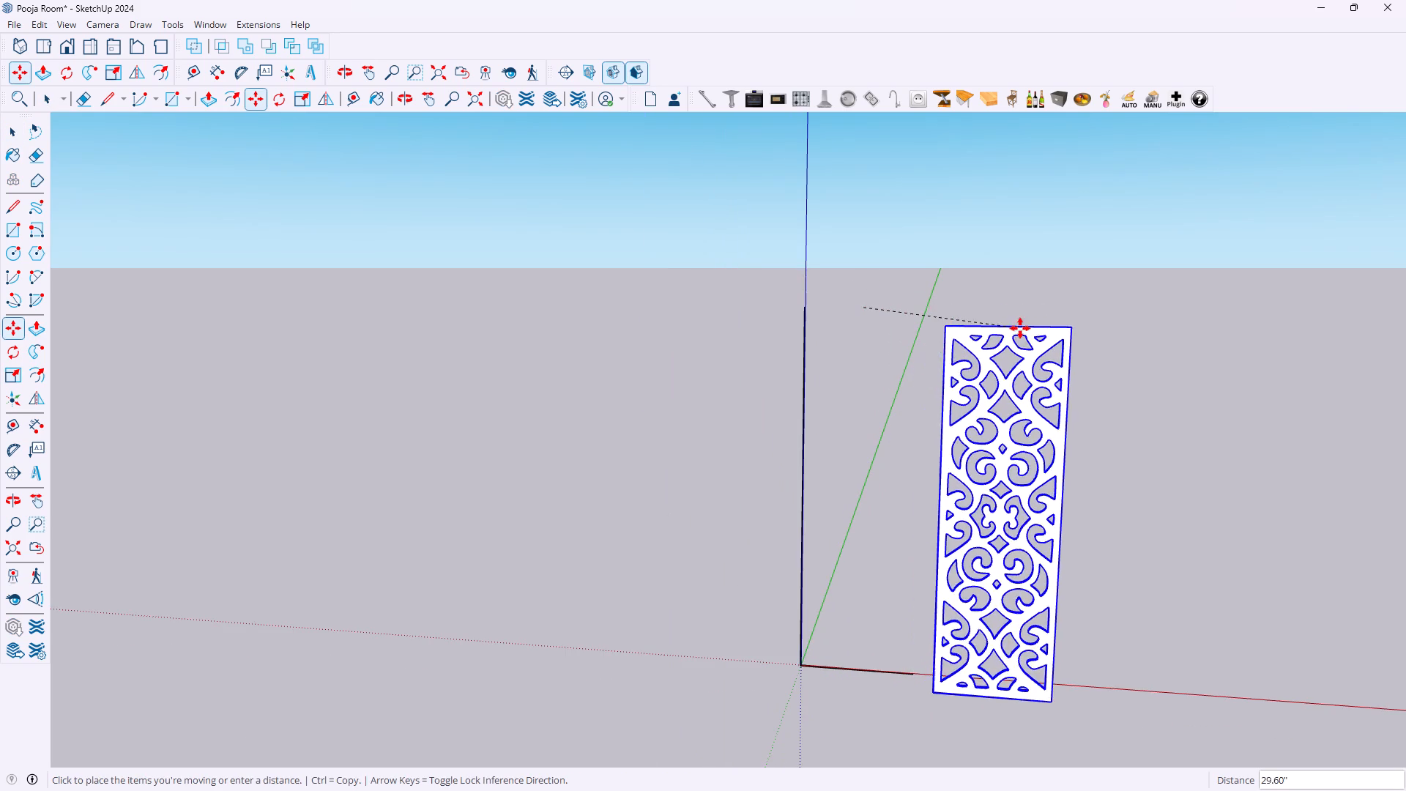
{"action": "scroll", "coordinate": [1106, 333], "scroll_direction": "down", "scroll_amount": 5}
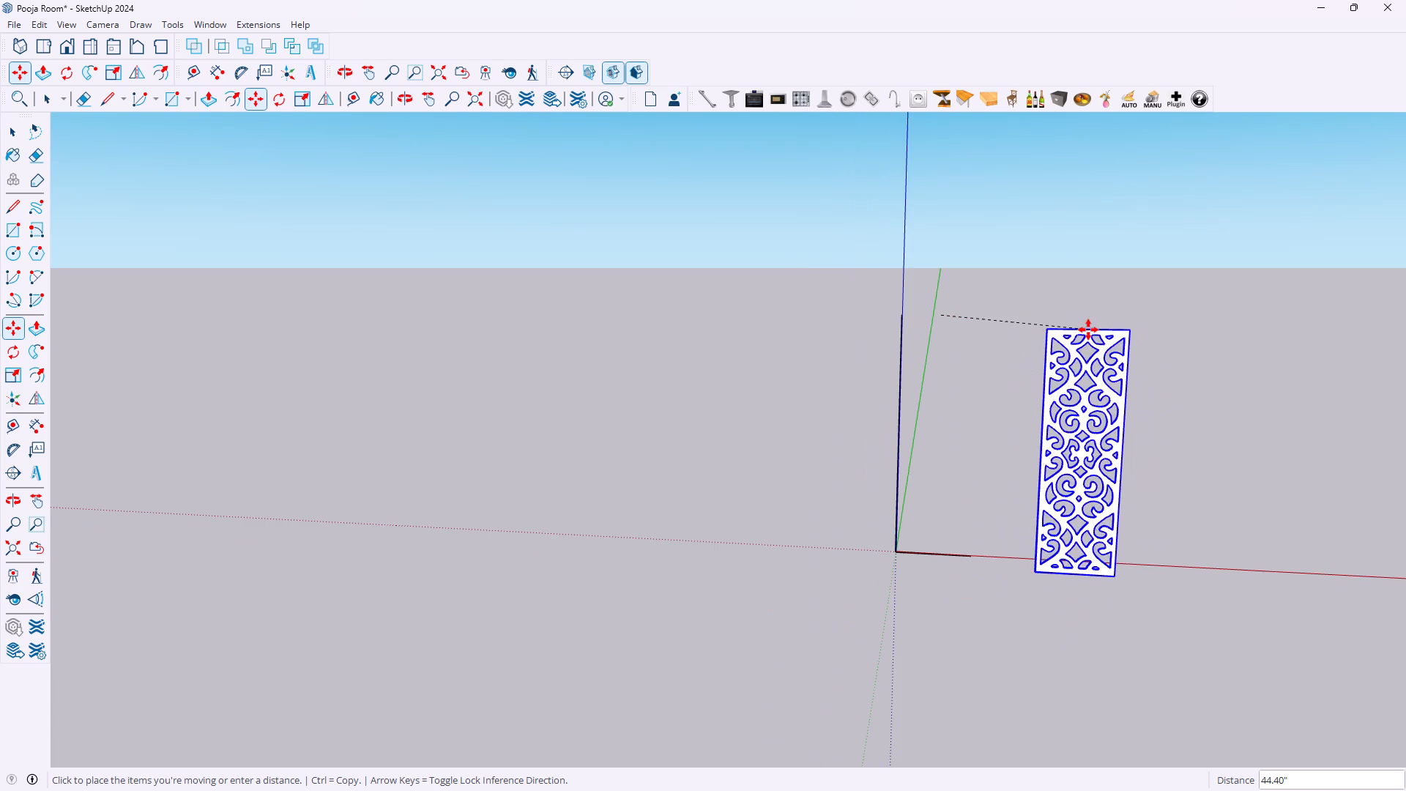
{"action": "scroll", "coordinate": [1128, 322], "scroll_direction": "down", "scroll_amount": 12}
{"action": "scroll", "coordinate": [1276, 313], "scroll_direction": "up", "scroll_amount": 5}
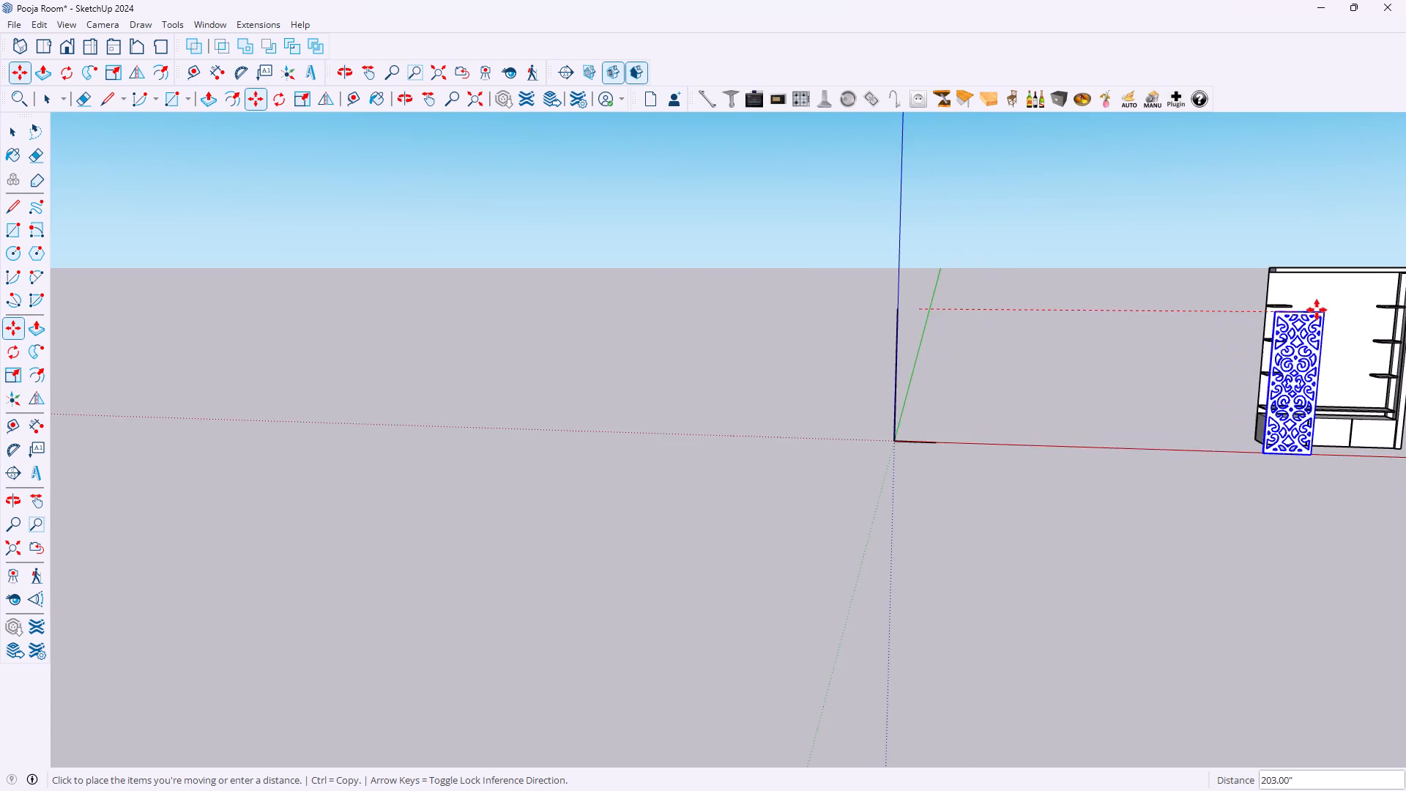
{"action": "scroll", "coordinate": [1317, 310], "scroll_direction": "up", "scroll_amount": 2}
{"action": "scroll", "coordinate": [1310, 301], "scroll_direction": "down", "scroll_amount": 8}
{"action": "scroll", "coordinate": [1341, 297], "scroll_direction": "up", "scroll_amount": 10}
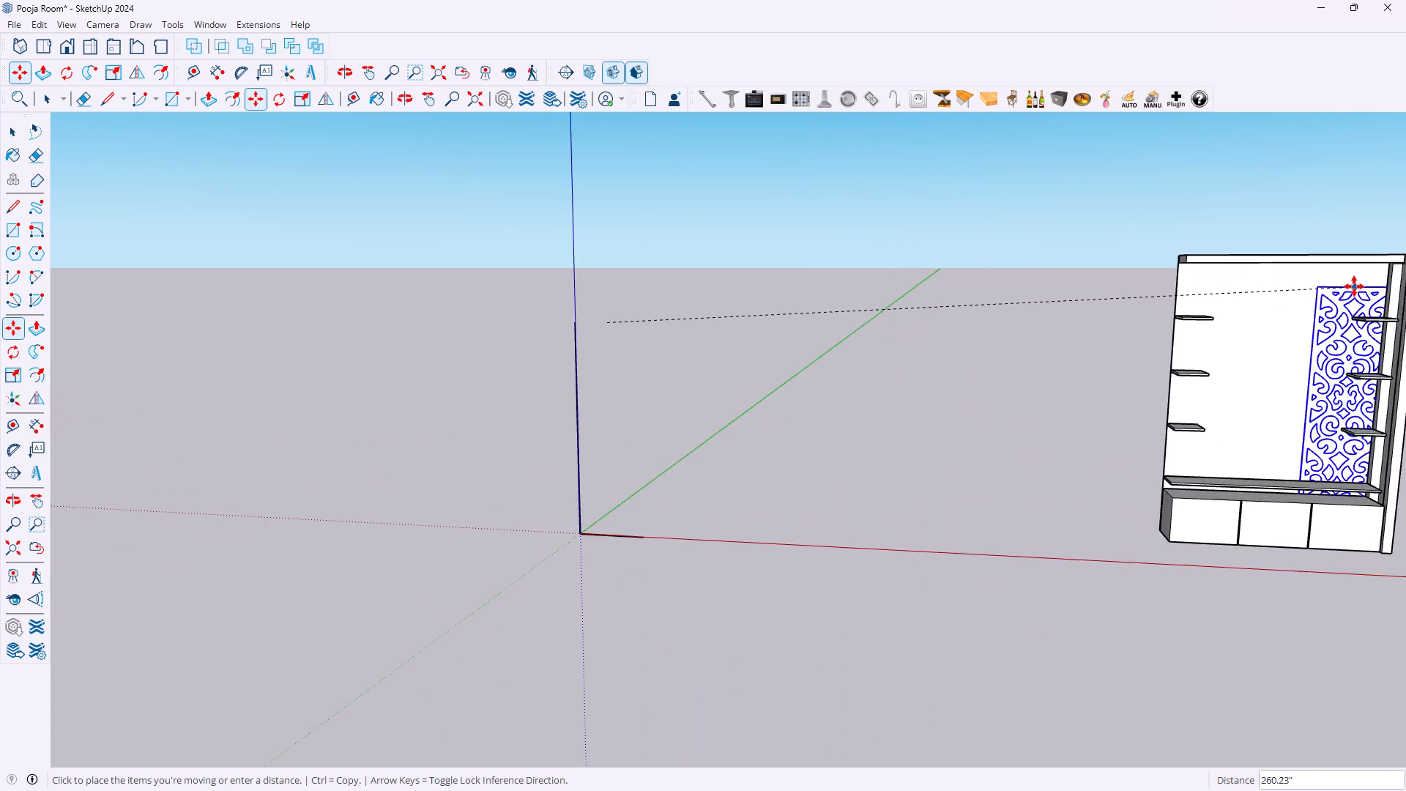
{"action": "scroll", "coordinate": [1354, 286], "scroll_direction": "up", "scroll_amount": 8}
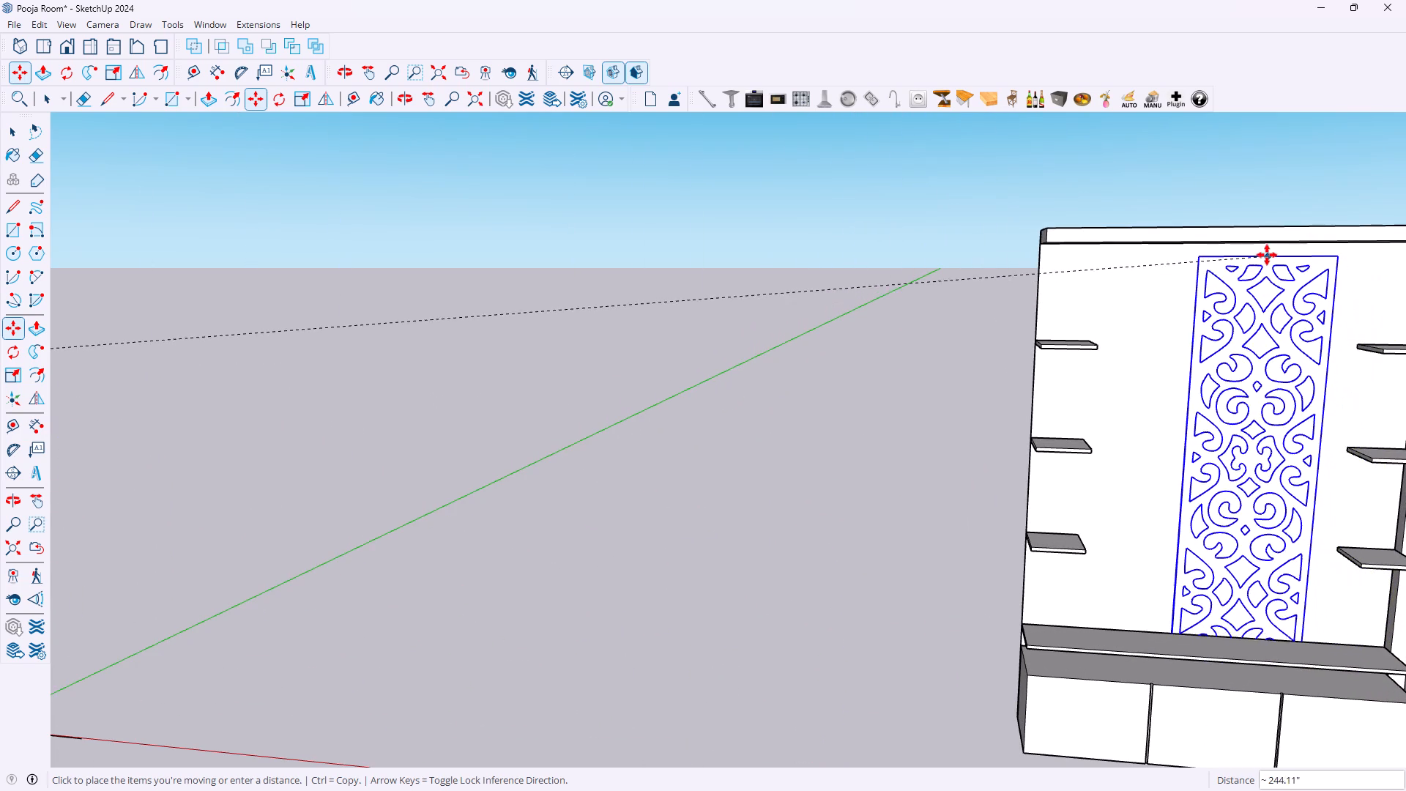
{"action": "scroll", "coordinate": [1265, 236], "scroll_direction": "up", "scroll_amount": 6}
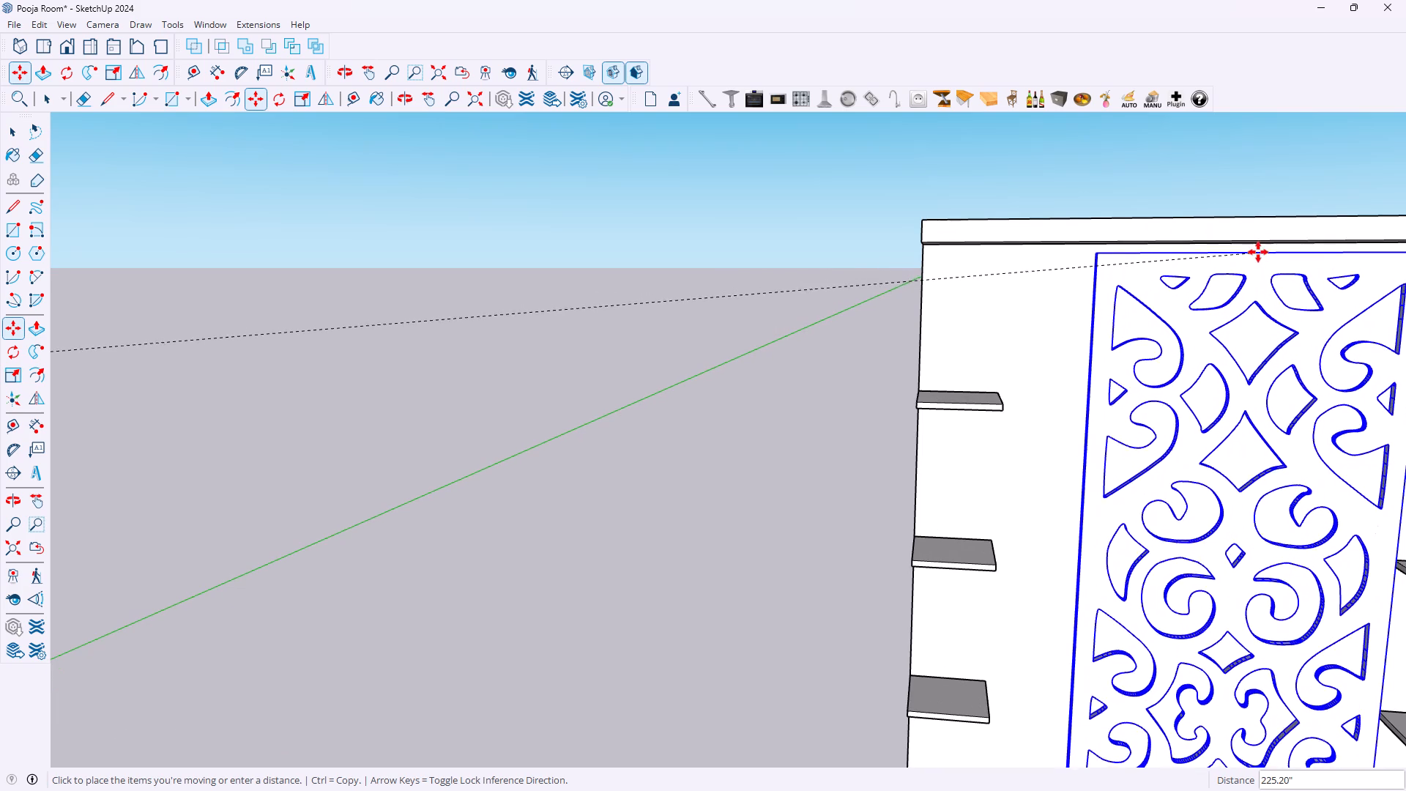
{"action": "scroll", "coordinate": [1260, 244], "scroll_direction": "up", "scroll_amount": 1}
{"action": "scroll", "coordinate": [1261, 244], "scroll_direction": "down", "scroll_amount": 4}
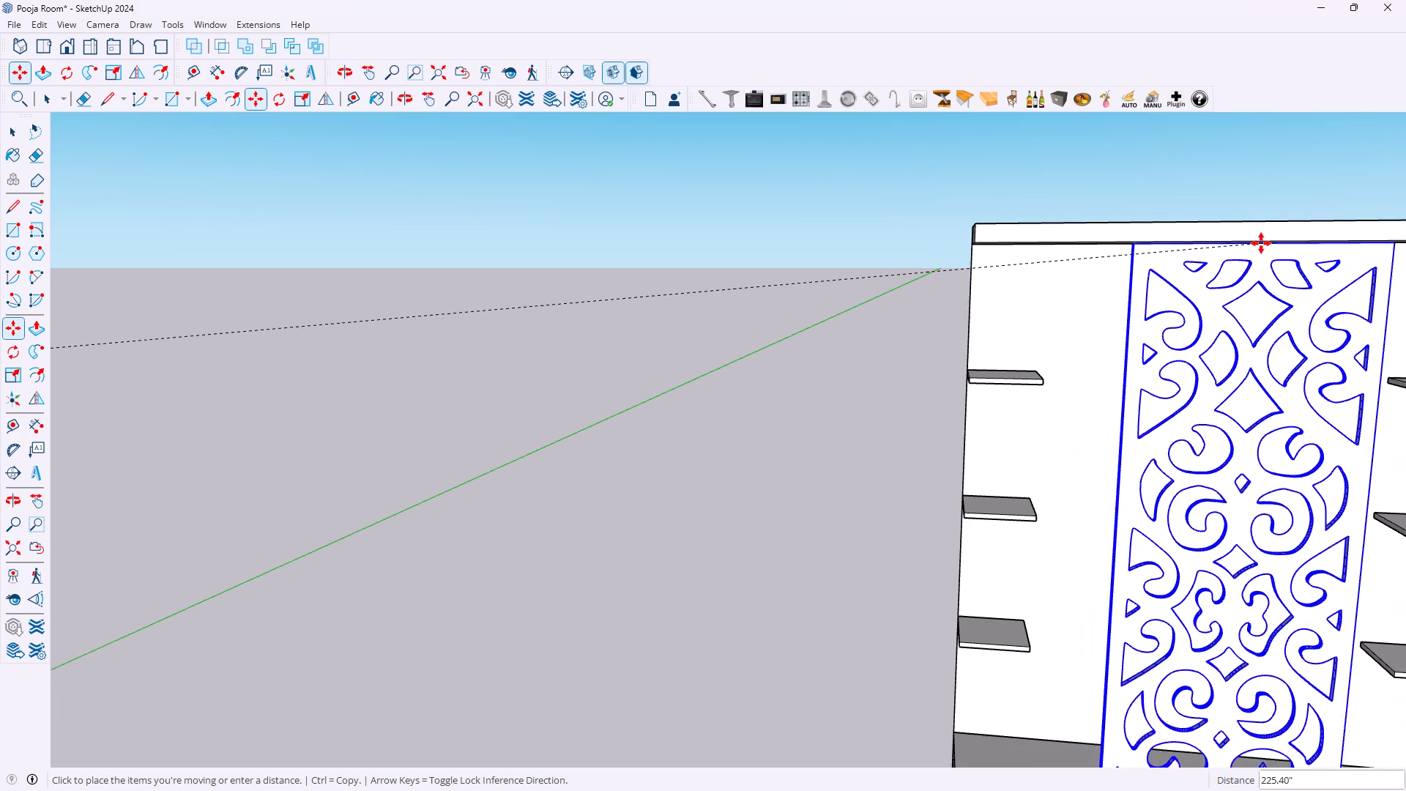
{"action": "scroll", "coordinate": [1261, 243], "scroll_direction": "down", "scroll_amount": 3}
{"action": "middle_click_drag", "start_coordinate": [1266, 242], "coordinate": [1376, 242]}
{"action": "scroll", "coordinate": [1269, 242], "scroll_direction": "down", "scroll_amount": 1}
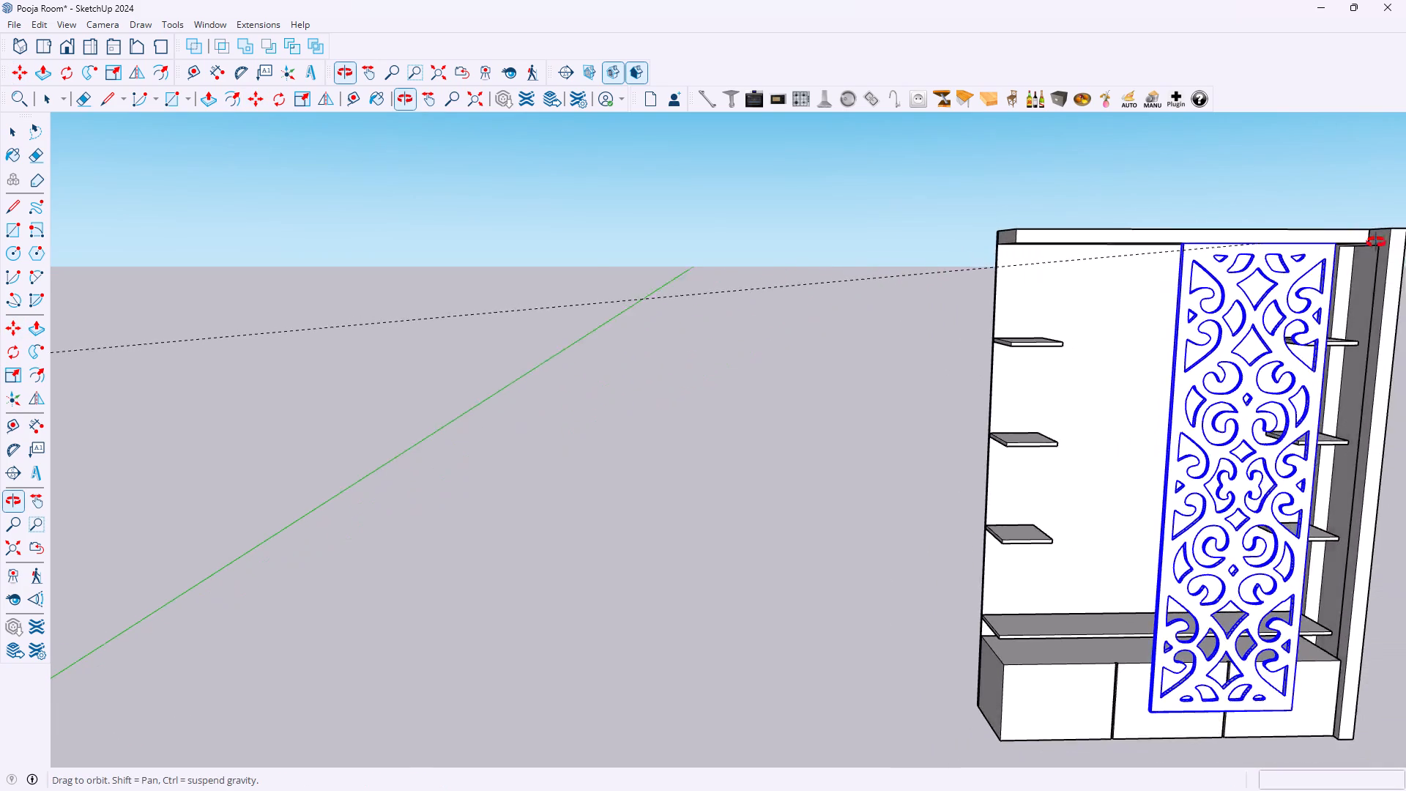
{"action": "middle_click_drag", "start_coordinate": [1376, 242], "coordinate": [1399, 242]}
{"action": "key", "text": "Right"}
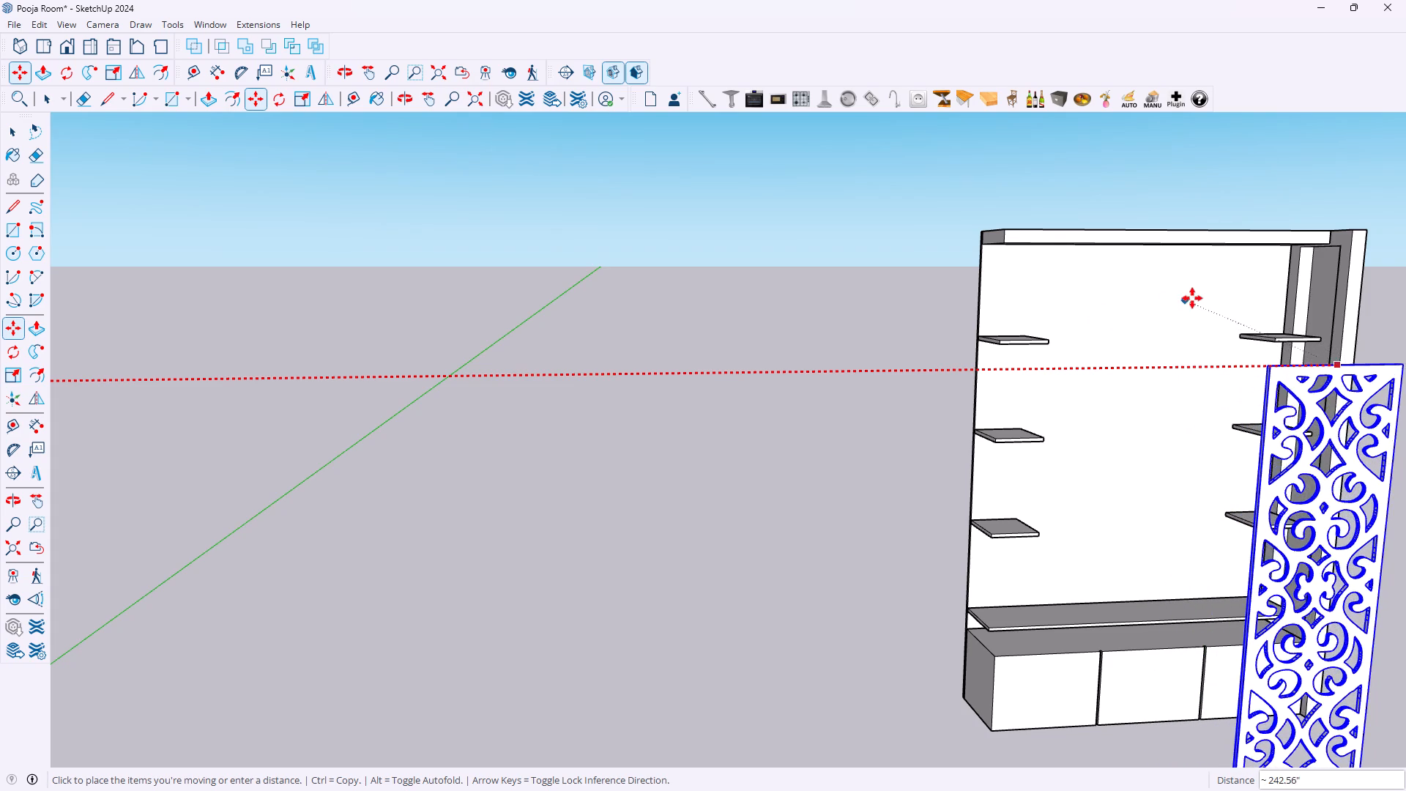
{"action": "middle_click_drag", "start_coordinate": [1193, 296], "coordinate": [975, 280]}
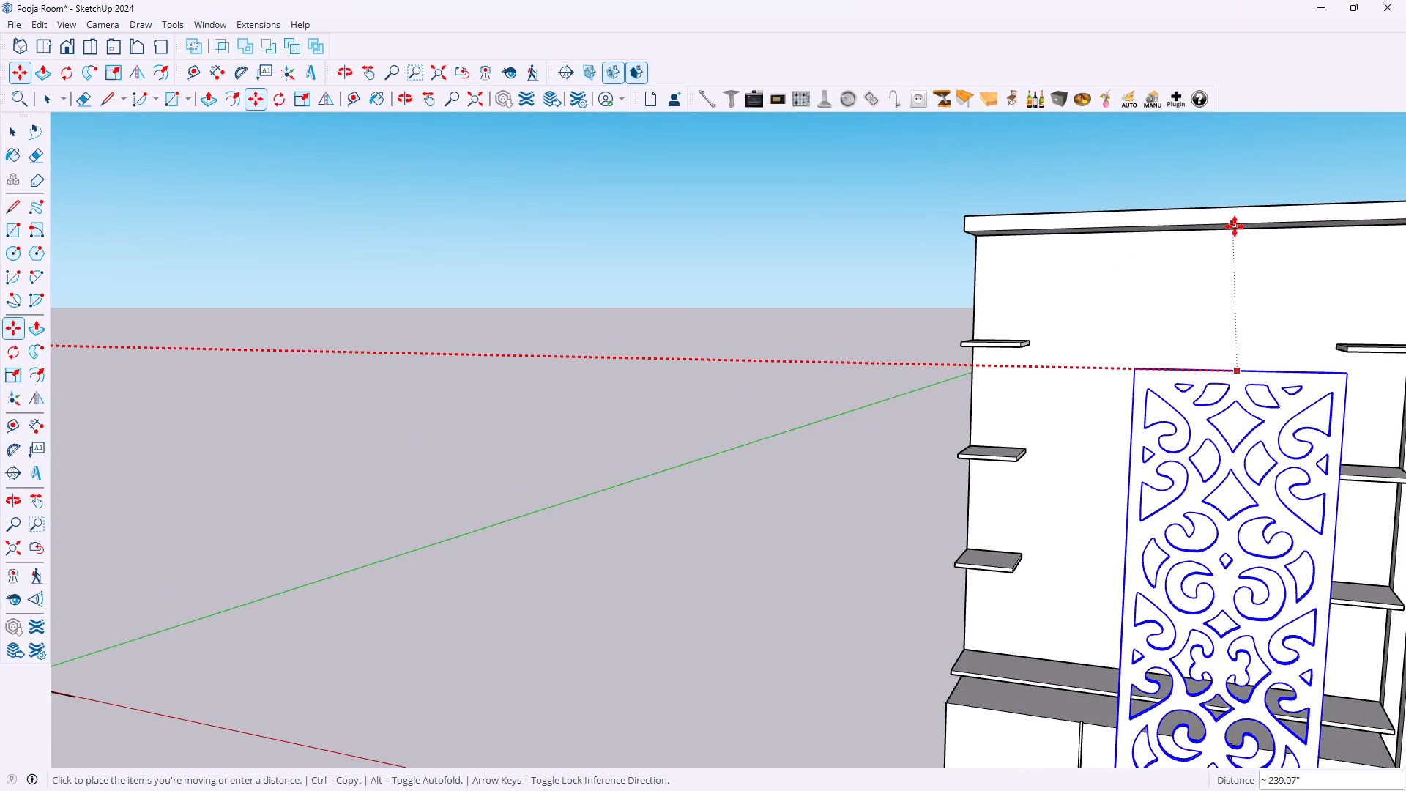
{"action": "scroll", "coordinate": [1219, 230], "scroll_direction": "up", "scroll_amount": 4}
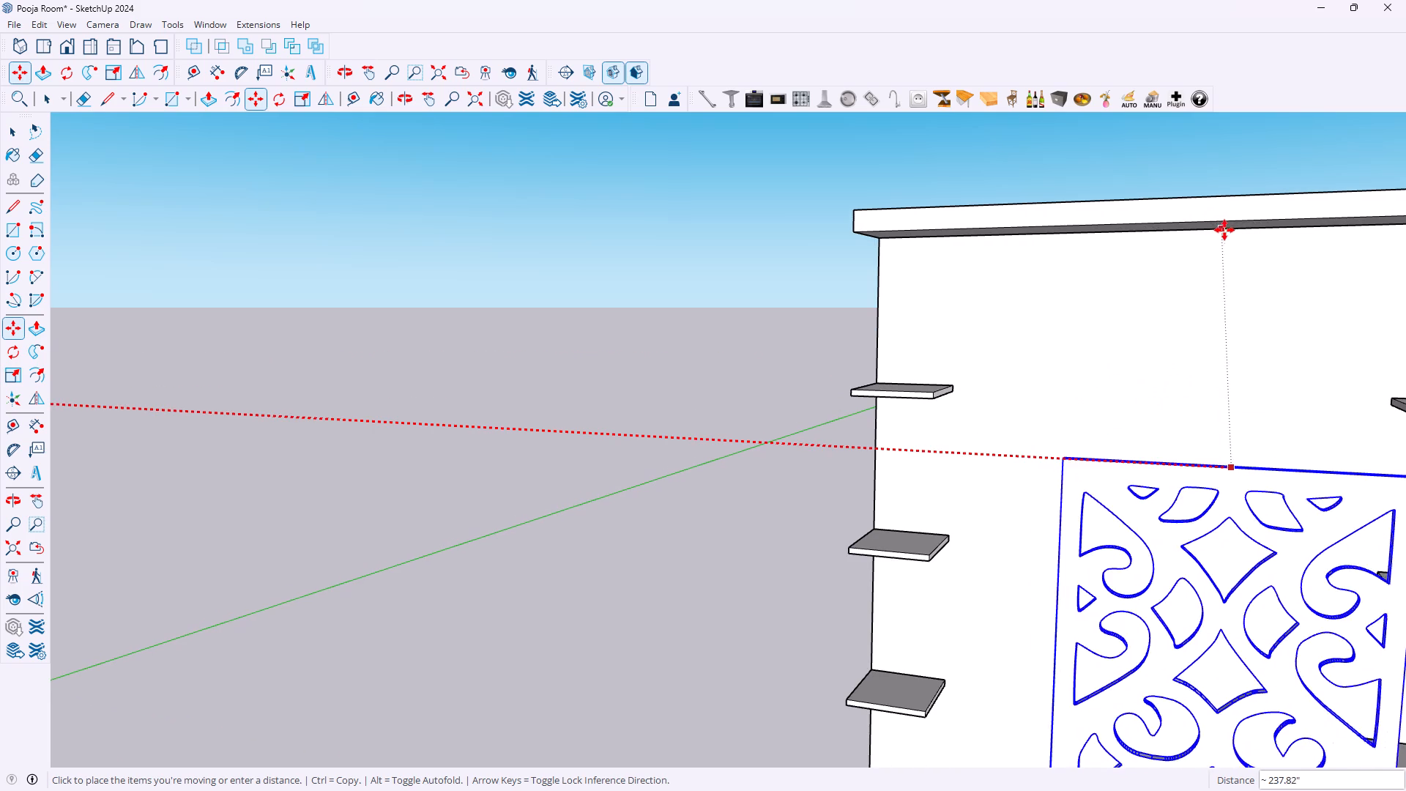
{"action": "left_click", "coordinate": [1164, 231]}
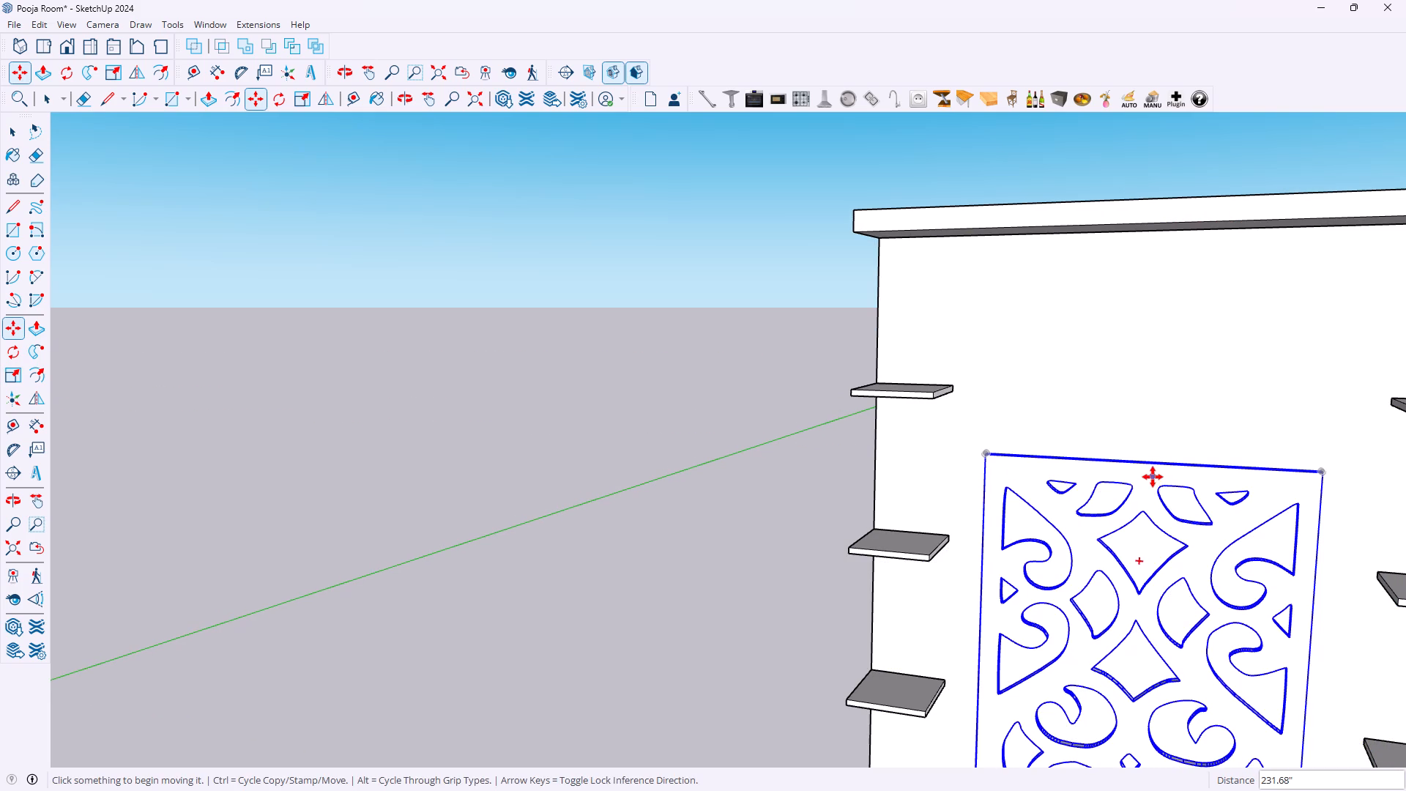
Move the jali panel 21.87" up along the blue axis, bringing its top edge level with the top board's underside.
{"action": "left_click", "coordinate": [1153, 477]}
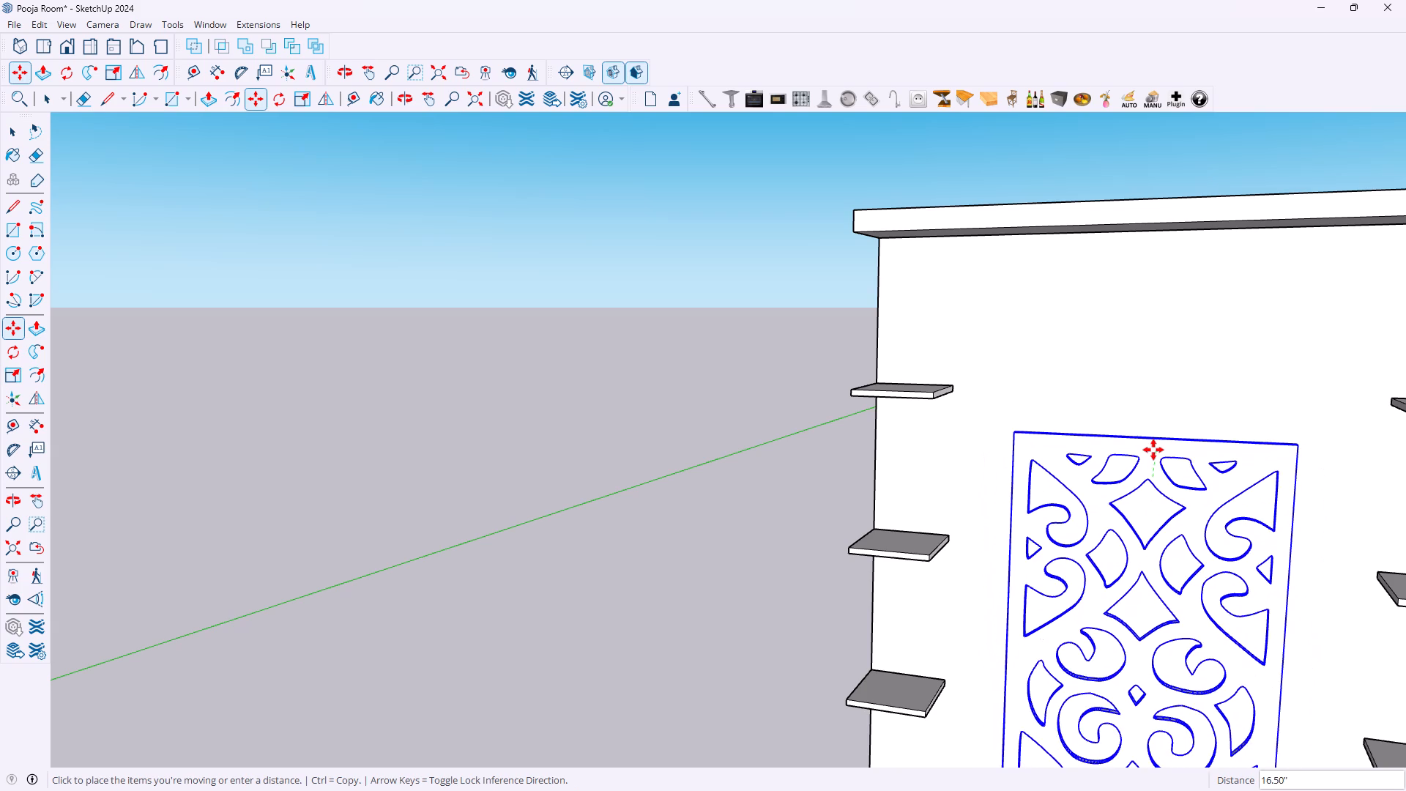
{"action": "key", "text": "Up"}
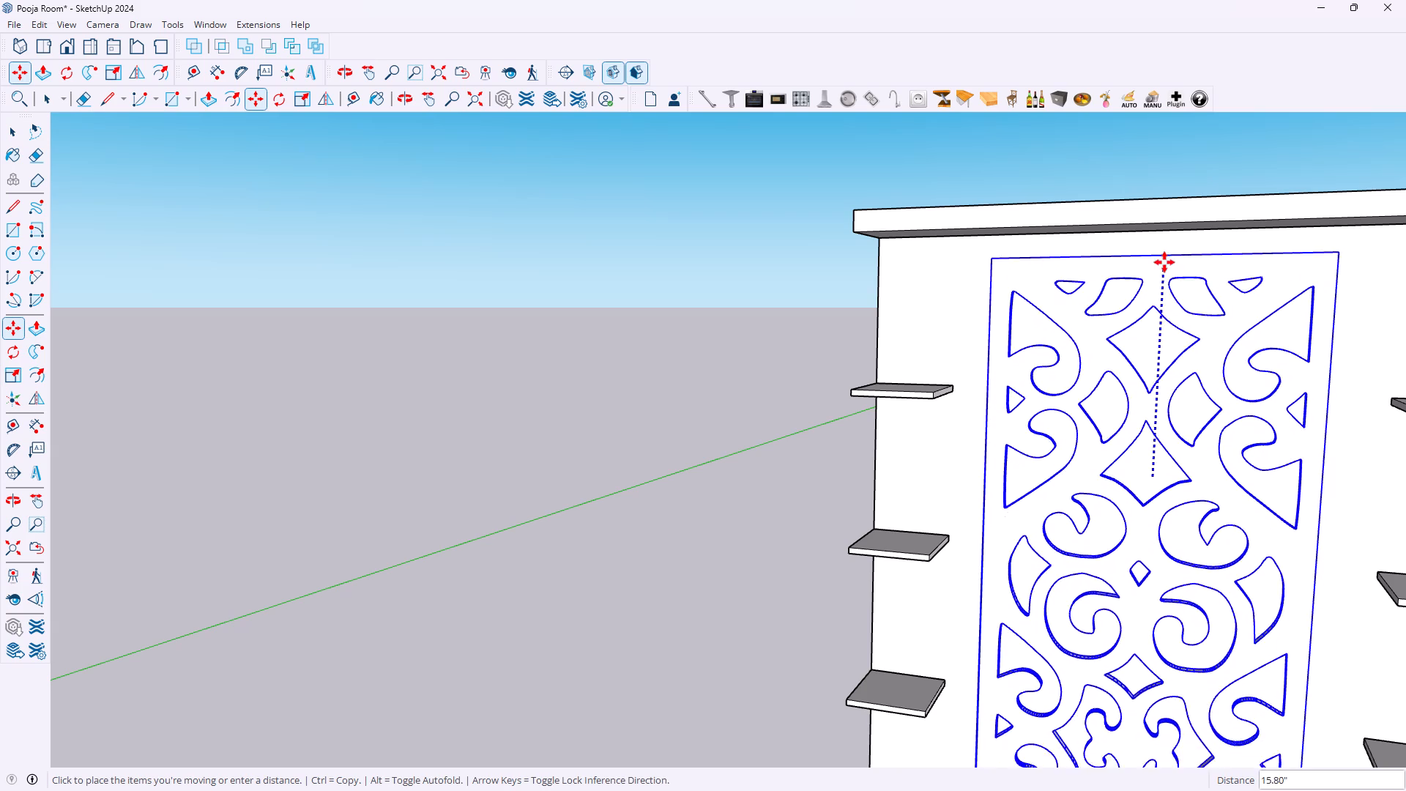
{"action": "middle_click_drag", "start_coordinate": [1167, 233], "coordinate": [1311, 273]}
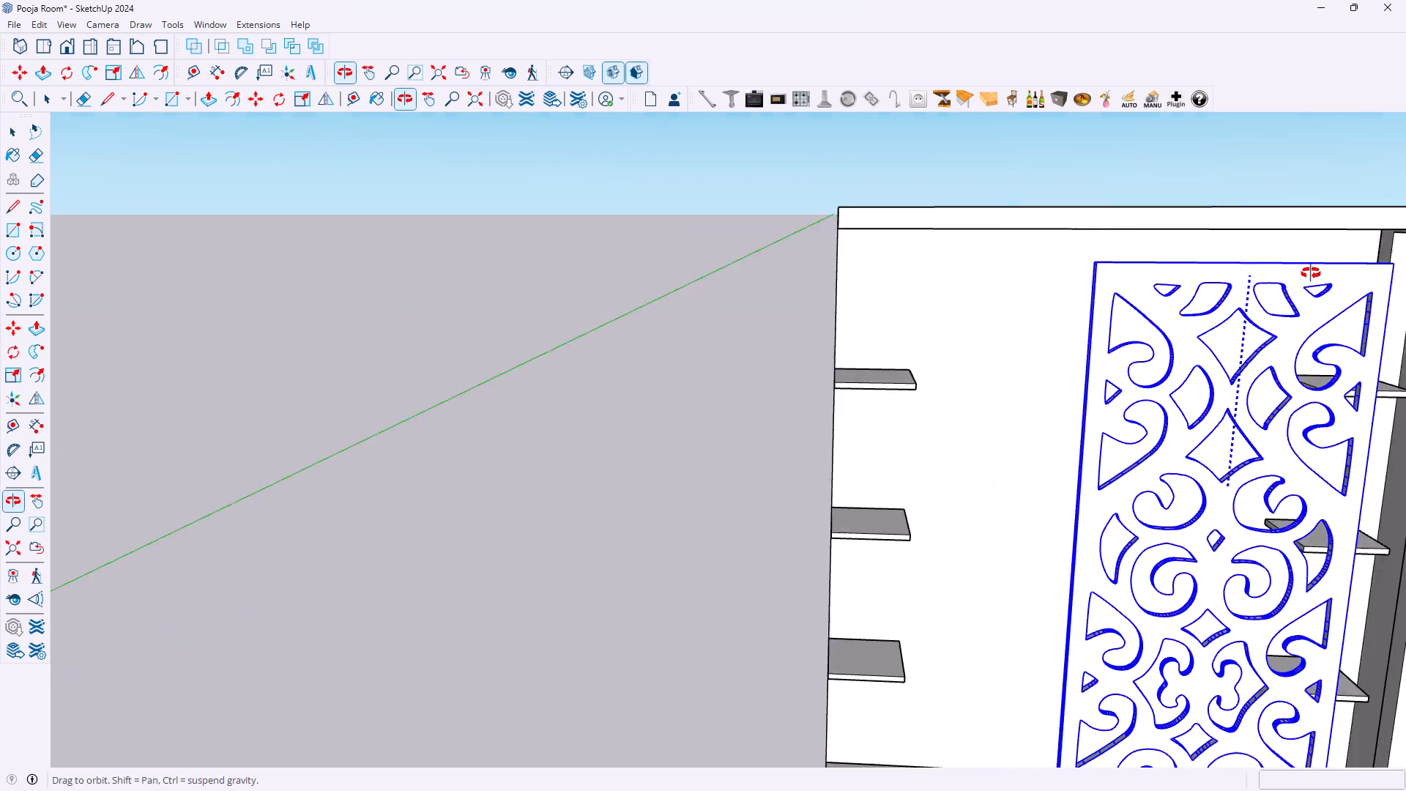
{"action": "middle_click_drag", "start_coordinate": [1311, 273], "coordinate": [1385, 273]}
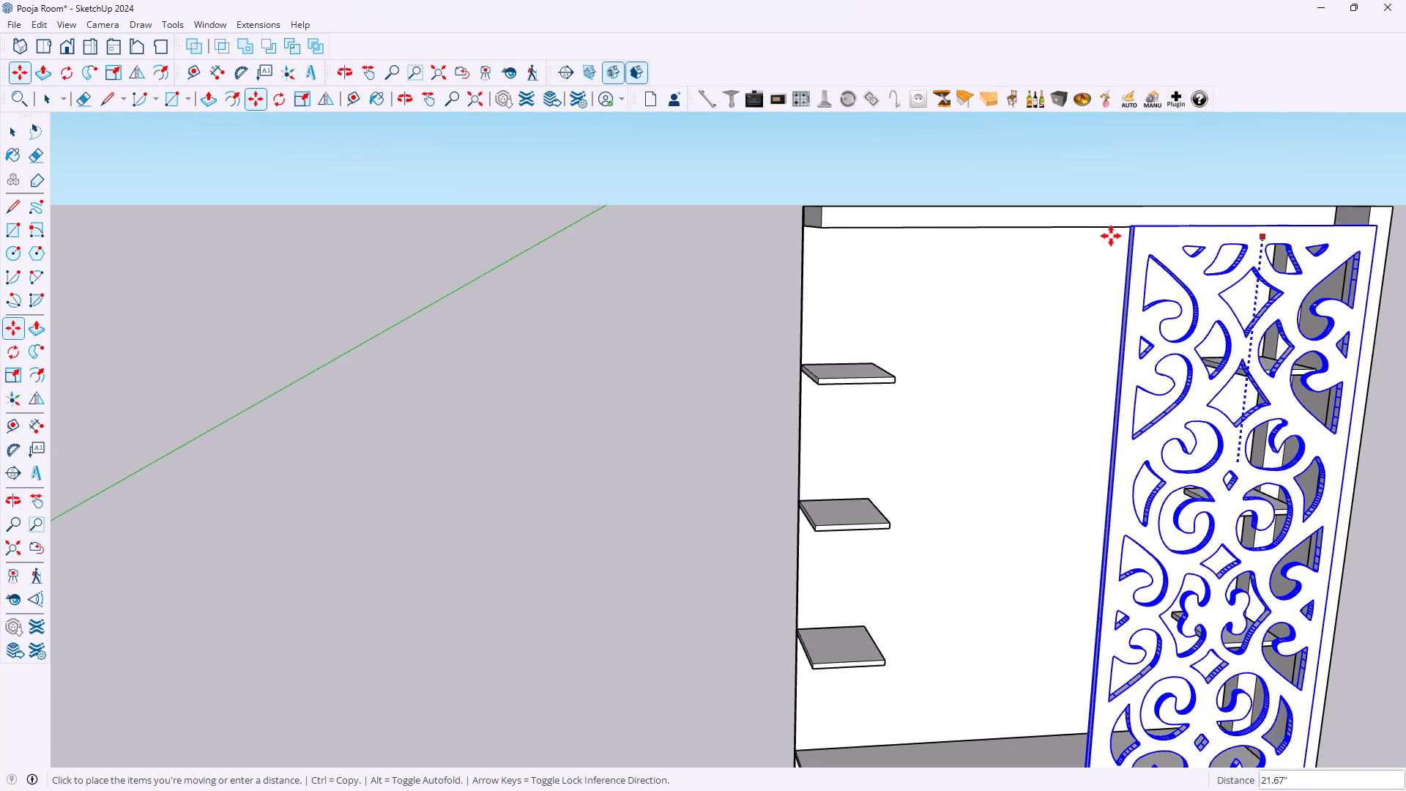
{"action": "middle_click_drag", "start_coordinate": [1075, 224], "coordinate": [1079, 226]}
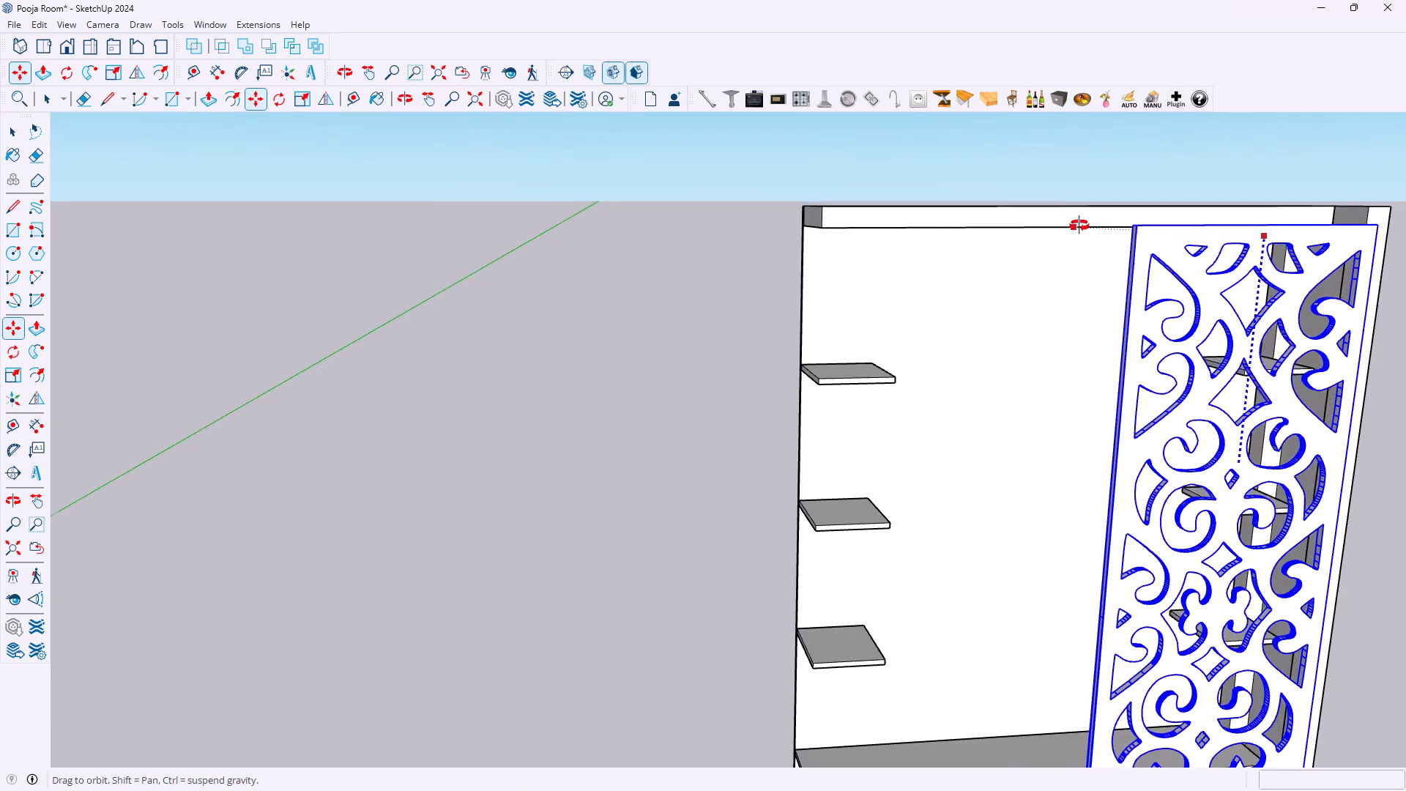
{"action": "middle_click_drag", "start_coordinate": [1079, 226], "coordinate": [1405, 234]}
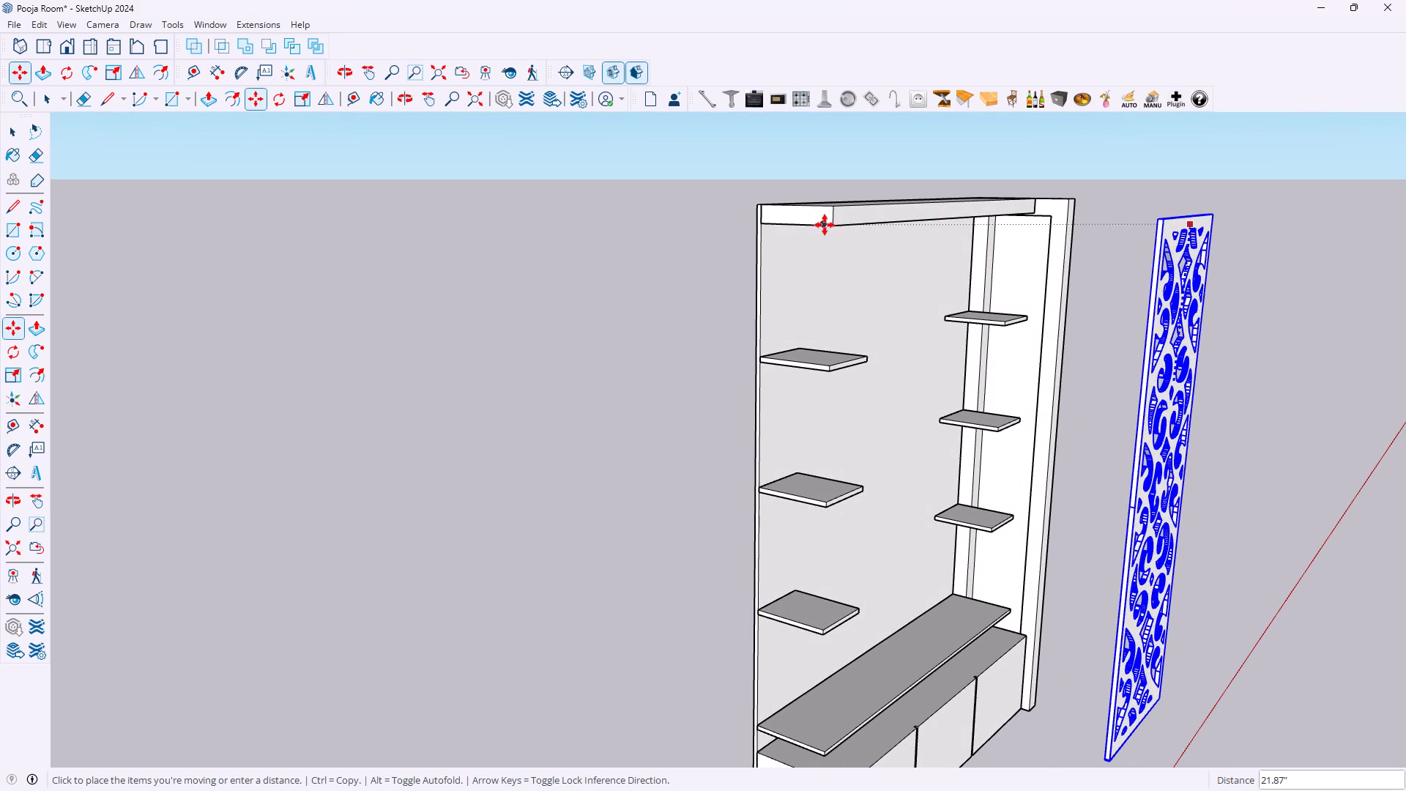
{"action": "left_click", "coordinate": [832, 225]}
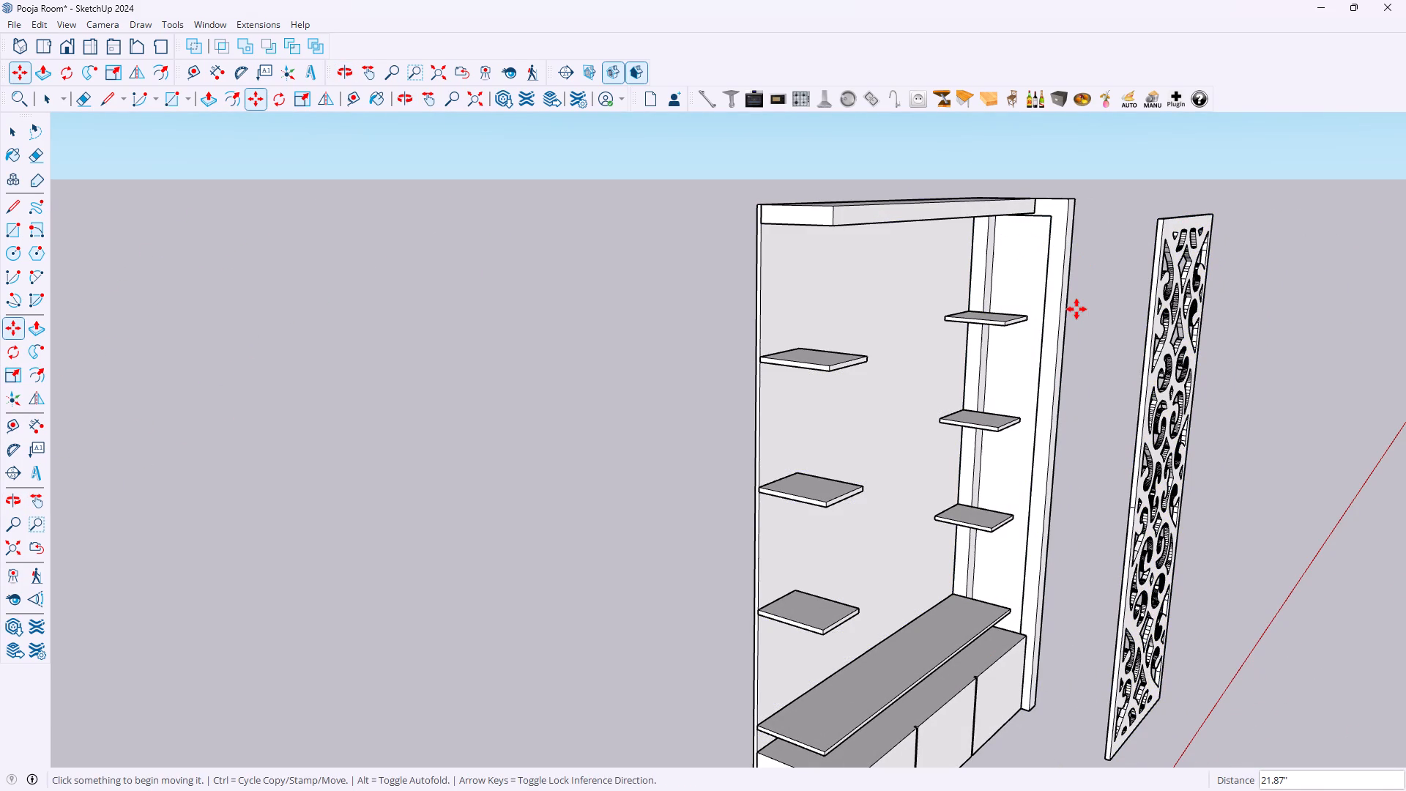
Move the jali panel about 46.95" from its top edge's midpoint, centering it against the unit's back panel beneath the top board.
{"action": "scroll", "coordinate": [1125, 223], "scroll_direction": "up", "scroll_amount": 3}
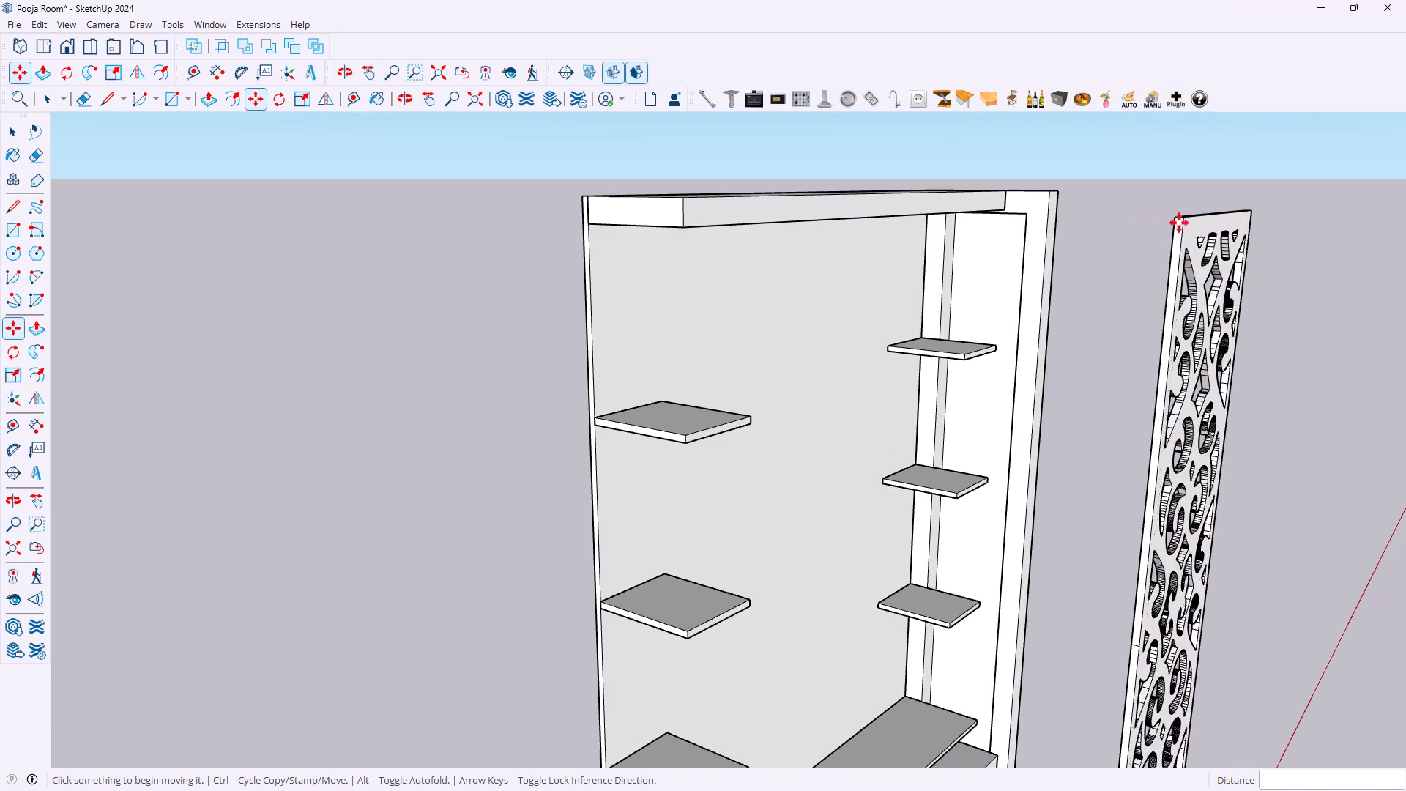
{"action": "middle_click_drag", "start_coordinate": [1163, 218], "coordinate": [1244, 274]}
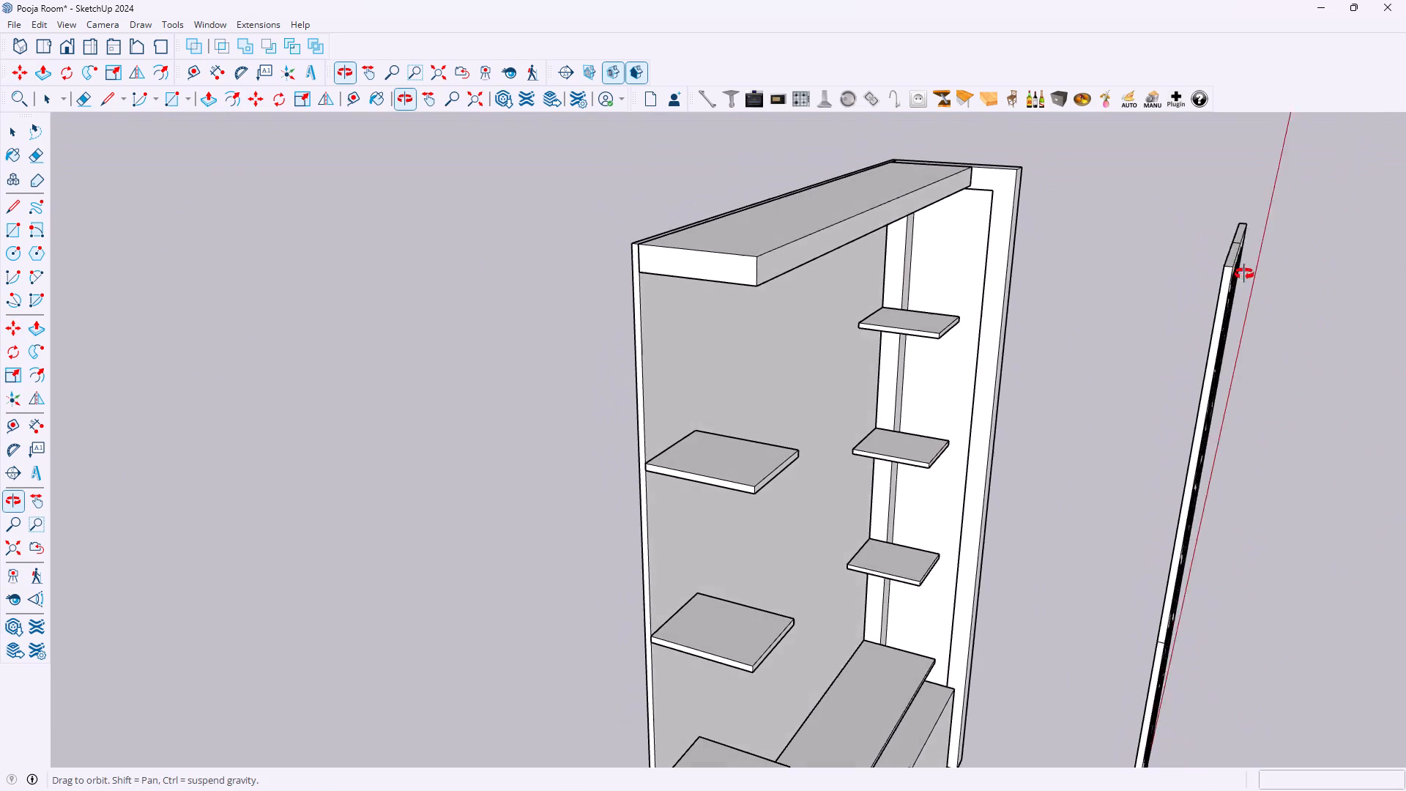
{"action": "middle_click_drag", "start_coordinate": [1244, 274], "coordinate": [1249, 275]}
{"action": "middle_click_drag", "start_coordinate": [1244, 237], "coordinate": [920, 304]}
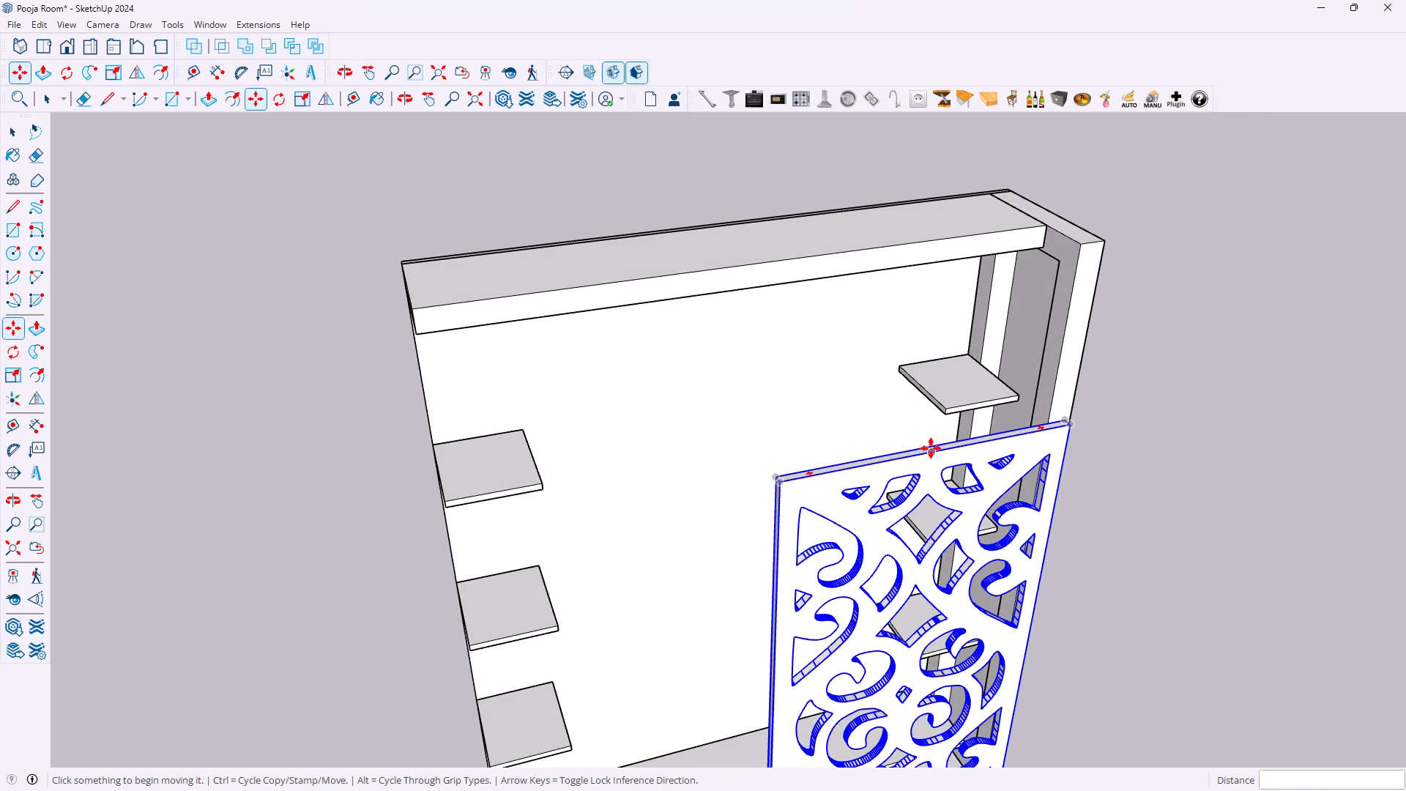
{"action": "middle_click_drag", "start_coordinate": [924, 446], "coordinate": [1159, 423]}
{"action": "scroll", "coordinate": [1168, 417], "scroll_direction": "up", "scroll_amount": 1}
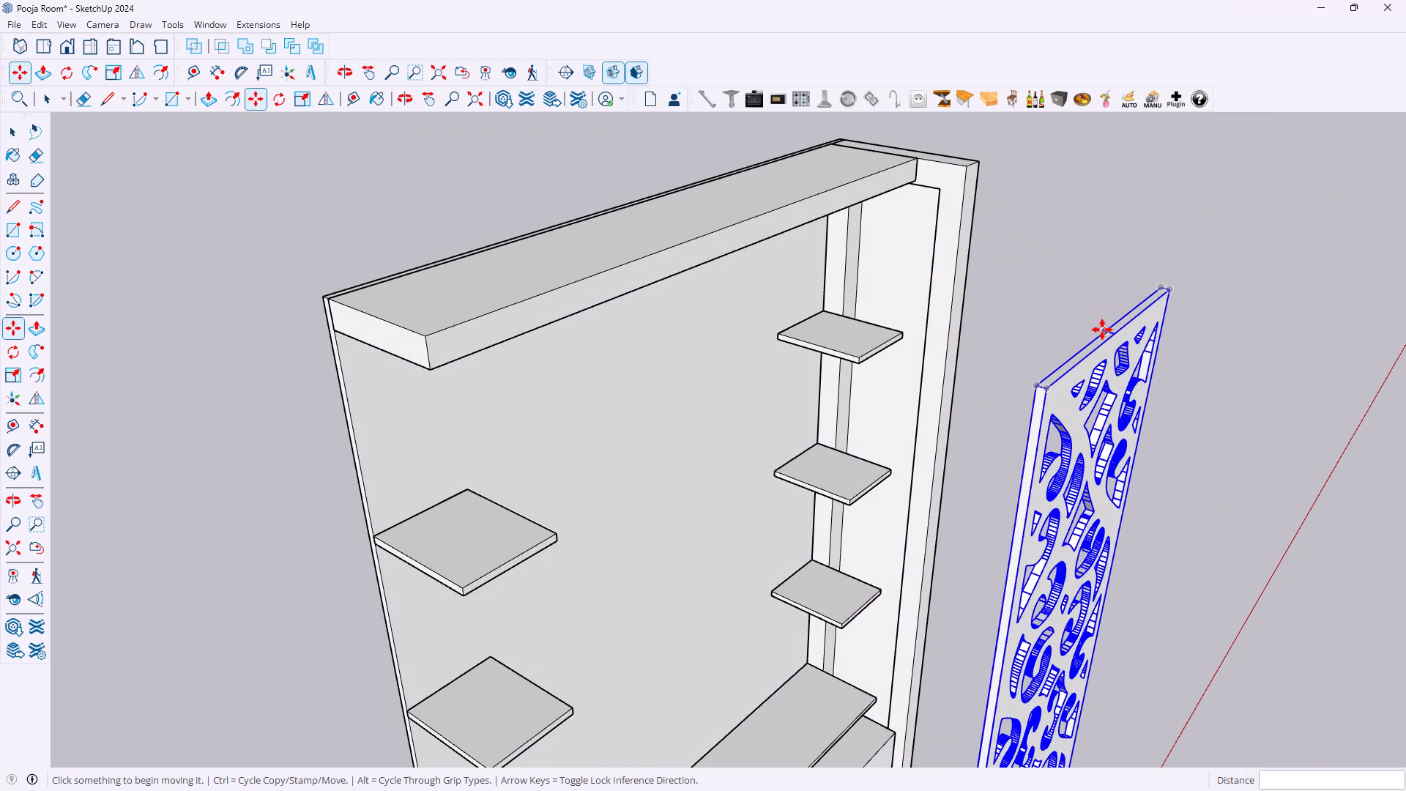
{"action": "left_click", "coordinate": [1103, 330]}
{"action": "middle_click_drag", "start_coordinate": [922, 312], "coordinate": [1008, 279]}
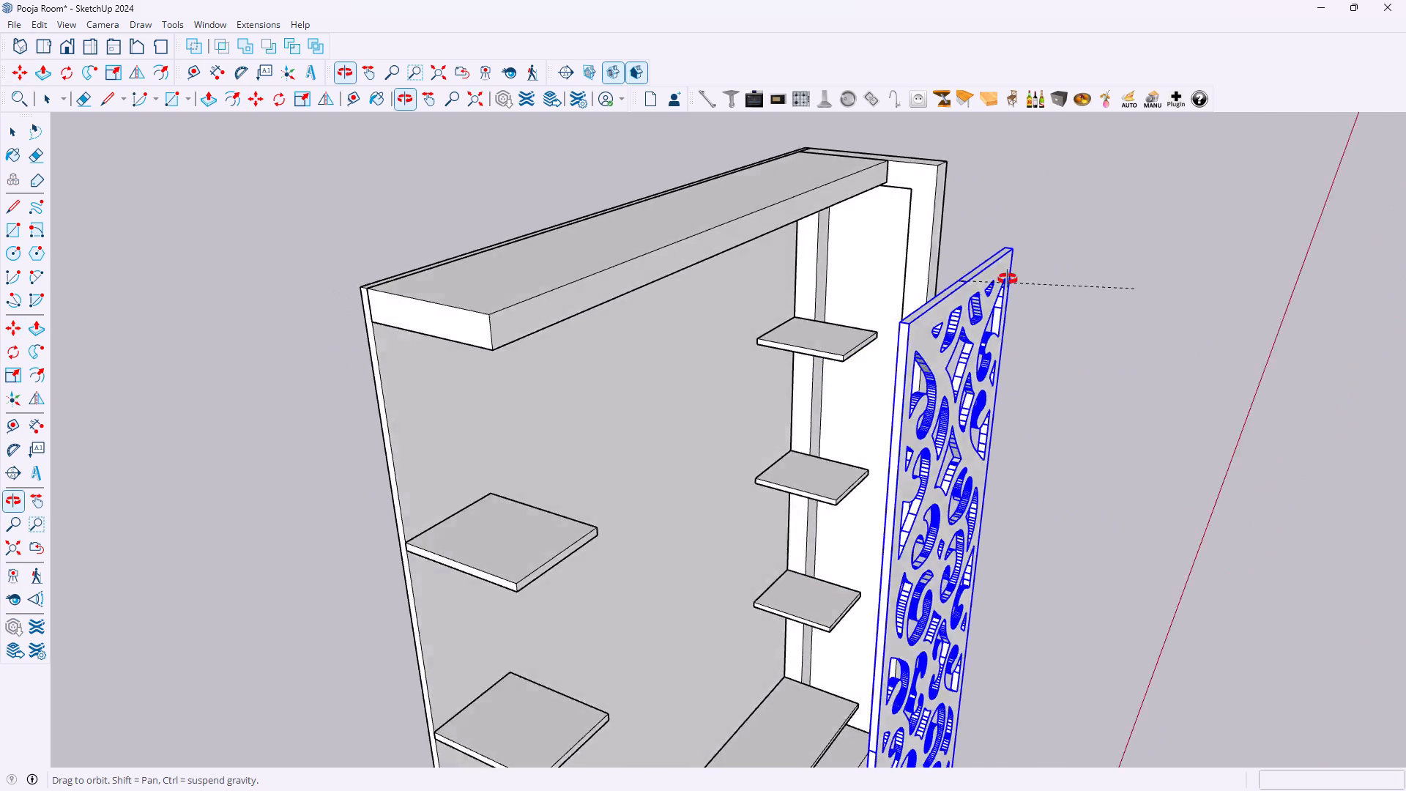
{"action": "middle_click_drag", "start_coordinate": [1008, 279], "coordinate": [1134, 231]}
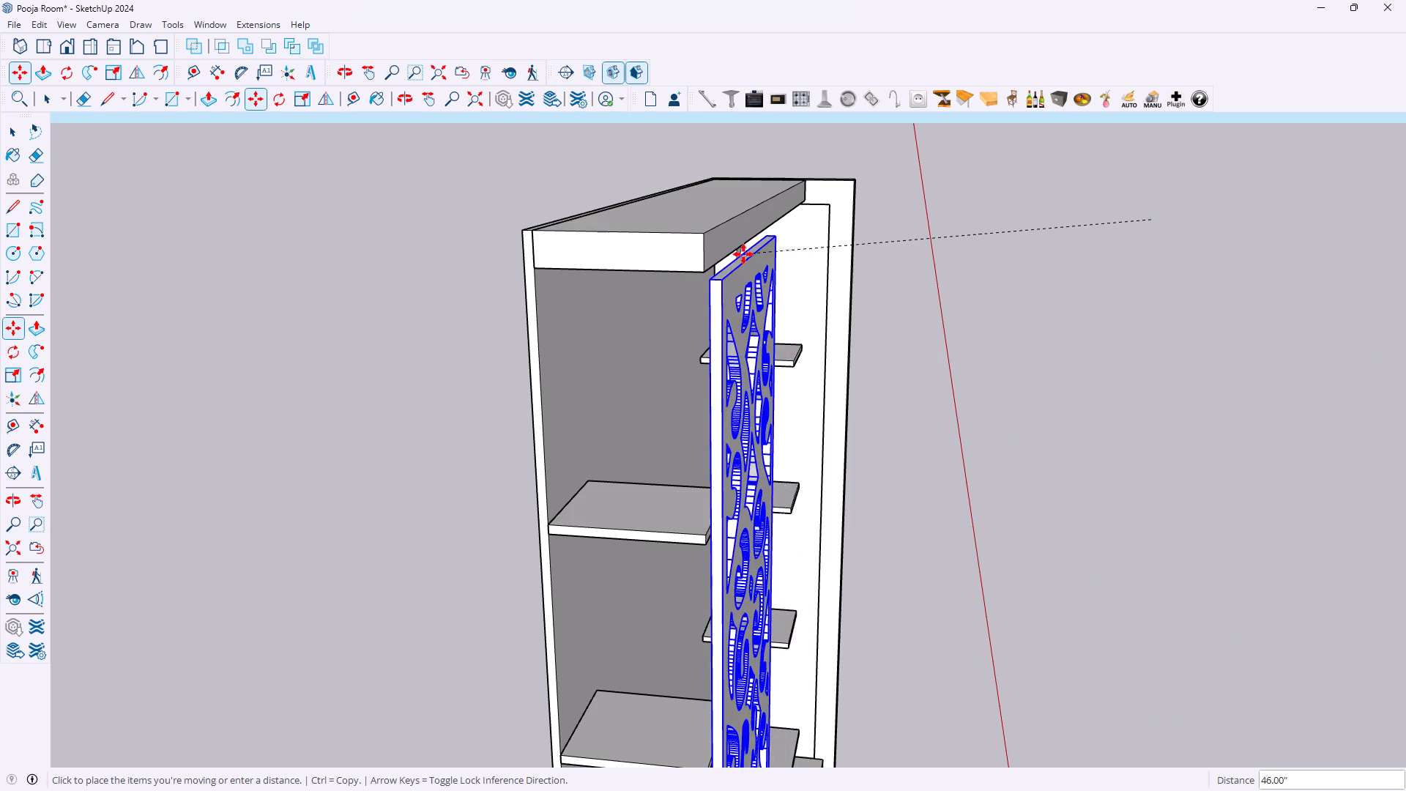
{"action": "middle_click_drag", "start_coordinate": [743, 254], "coordinate": [805, 202]}
{"action": "middle_click_drag", "start_coordinate": [674, 234], "coordinate": [613, 229]}
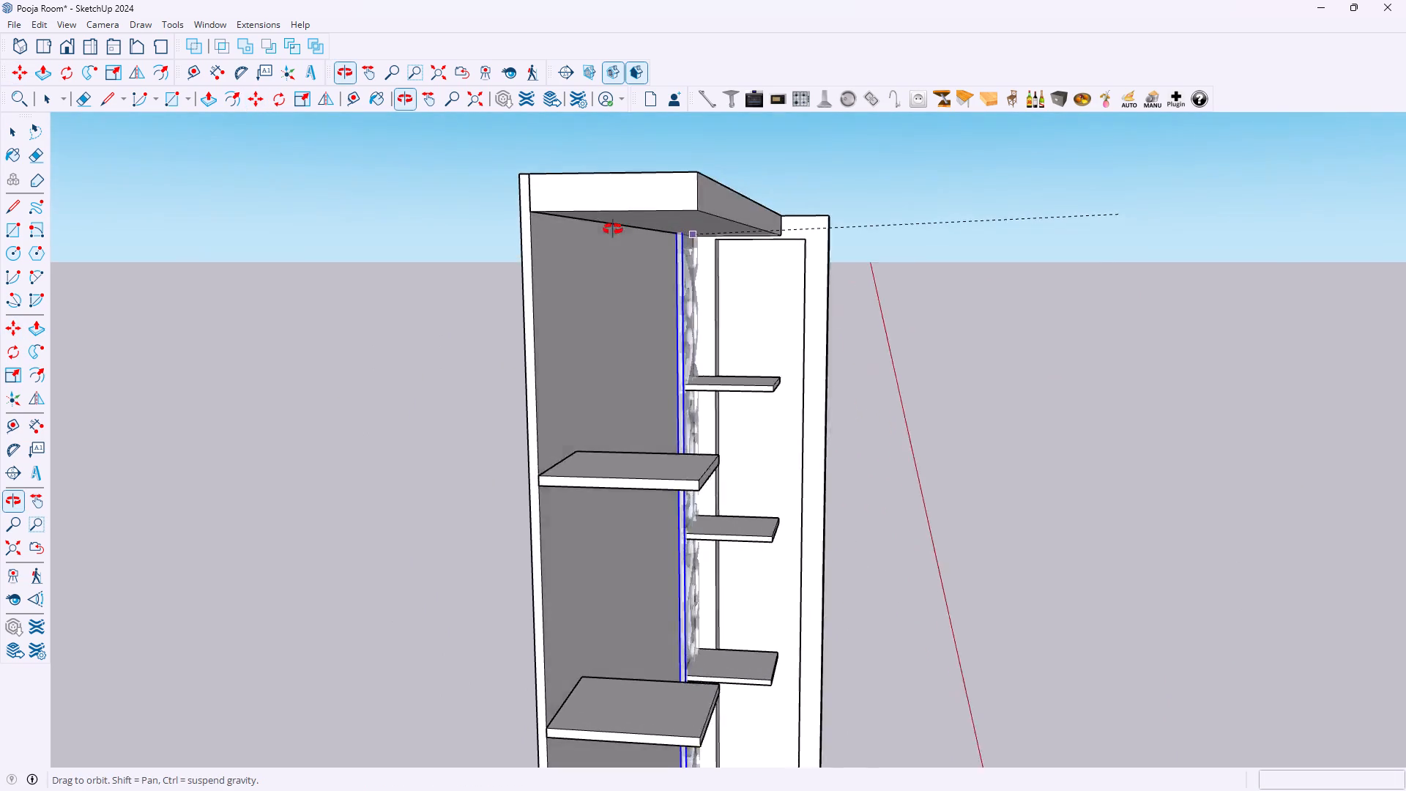
{"action": "middle_click_drag", "start_coordinate": [613, 229], "coordinate": [491, 228]}
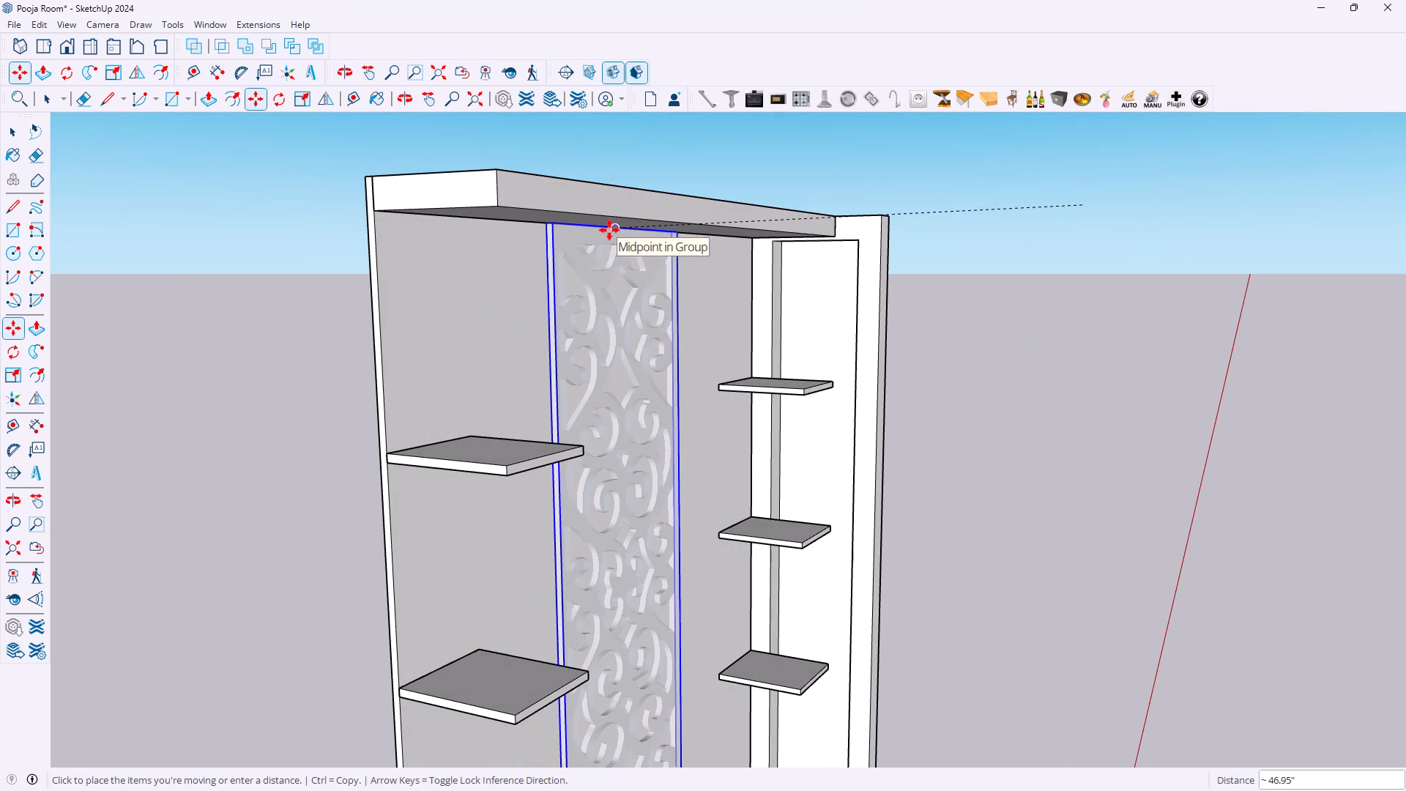
{"action": "middle_click_drag", "start_coordinate": [609, 229], "coordinate": [450, 214]}
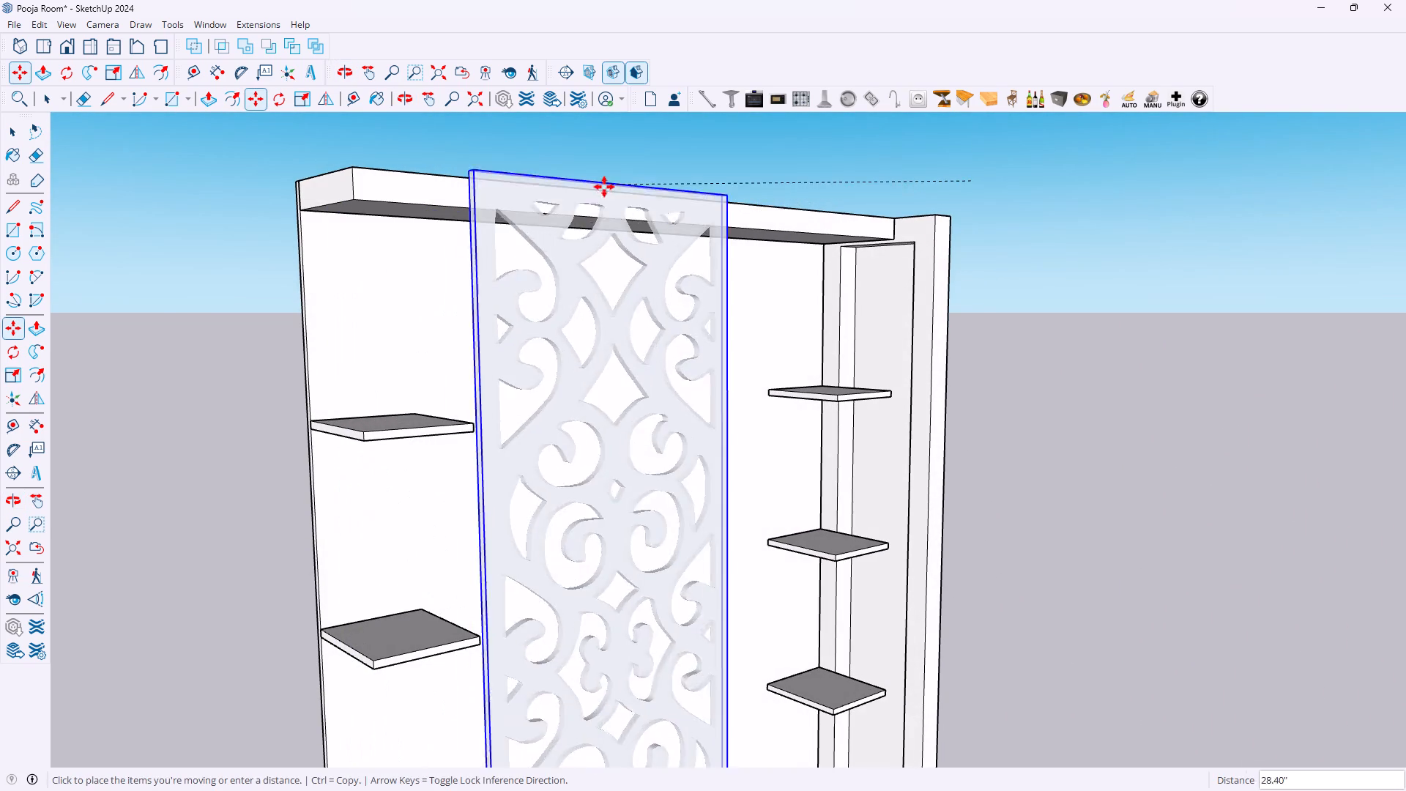
{"action": "middle_click_drag", "start_coordinate": [597, 224], "coordinate": [345, 226]}
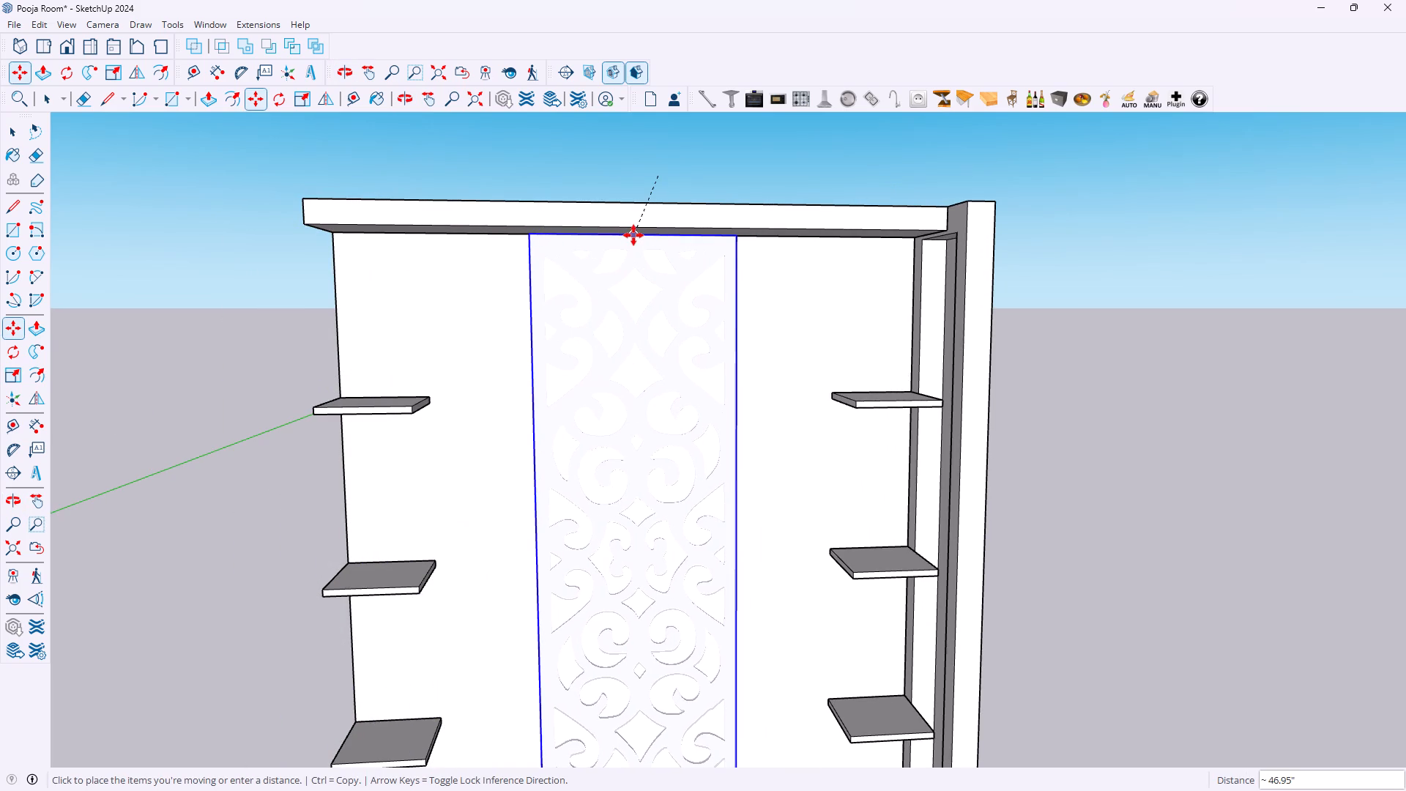
{"action": "left_click", "coordinate": [633, 235]}
{"action": "scroll", "coordinate": [652, 265], "scroll_direction": "down", "scroll_amount": 7}
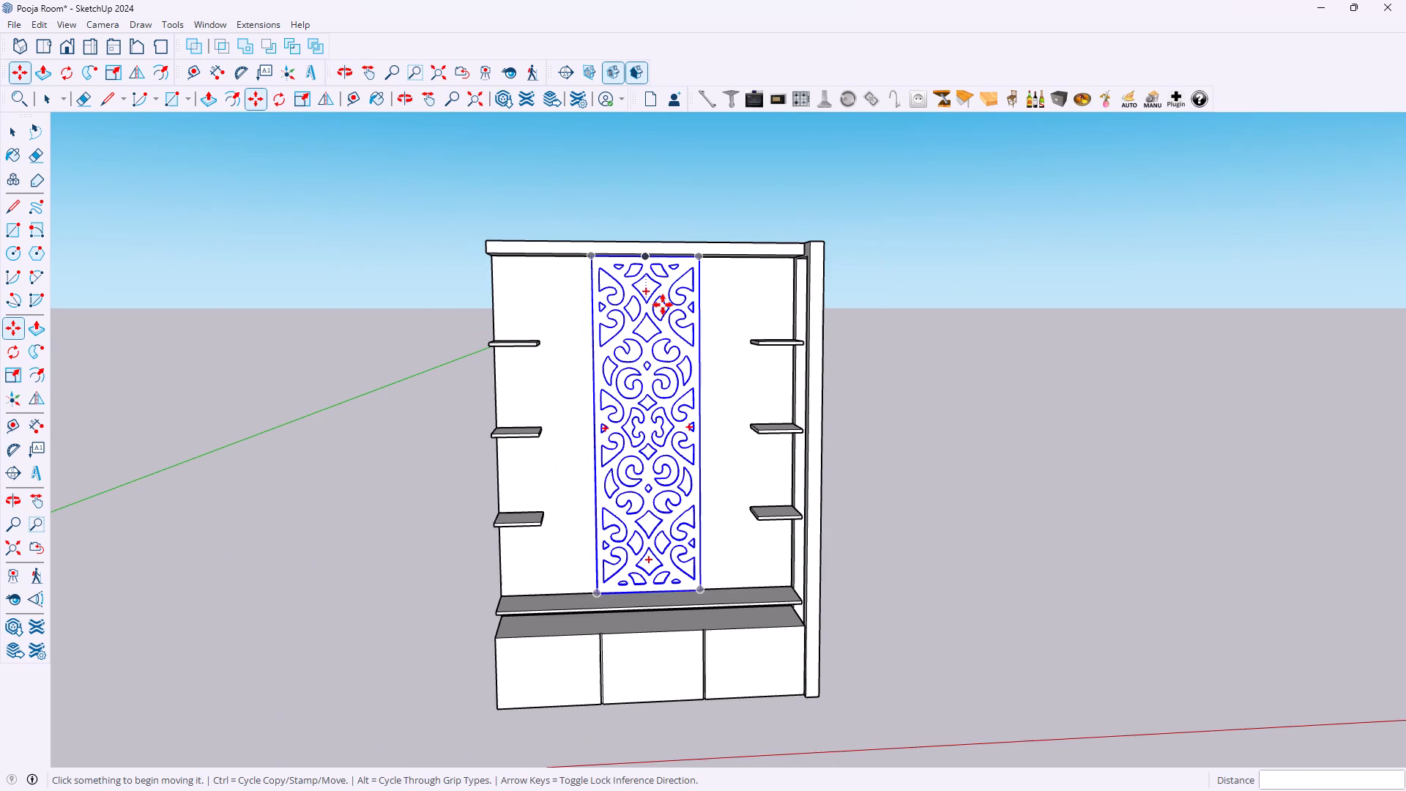
{"action": "key", "text": "space"}
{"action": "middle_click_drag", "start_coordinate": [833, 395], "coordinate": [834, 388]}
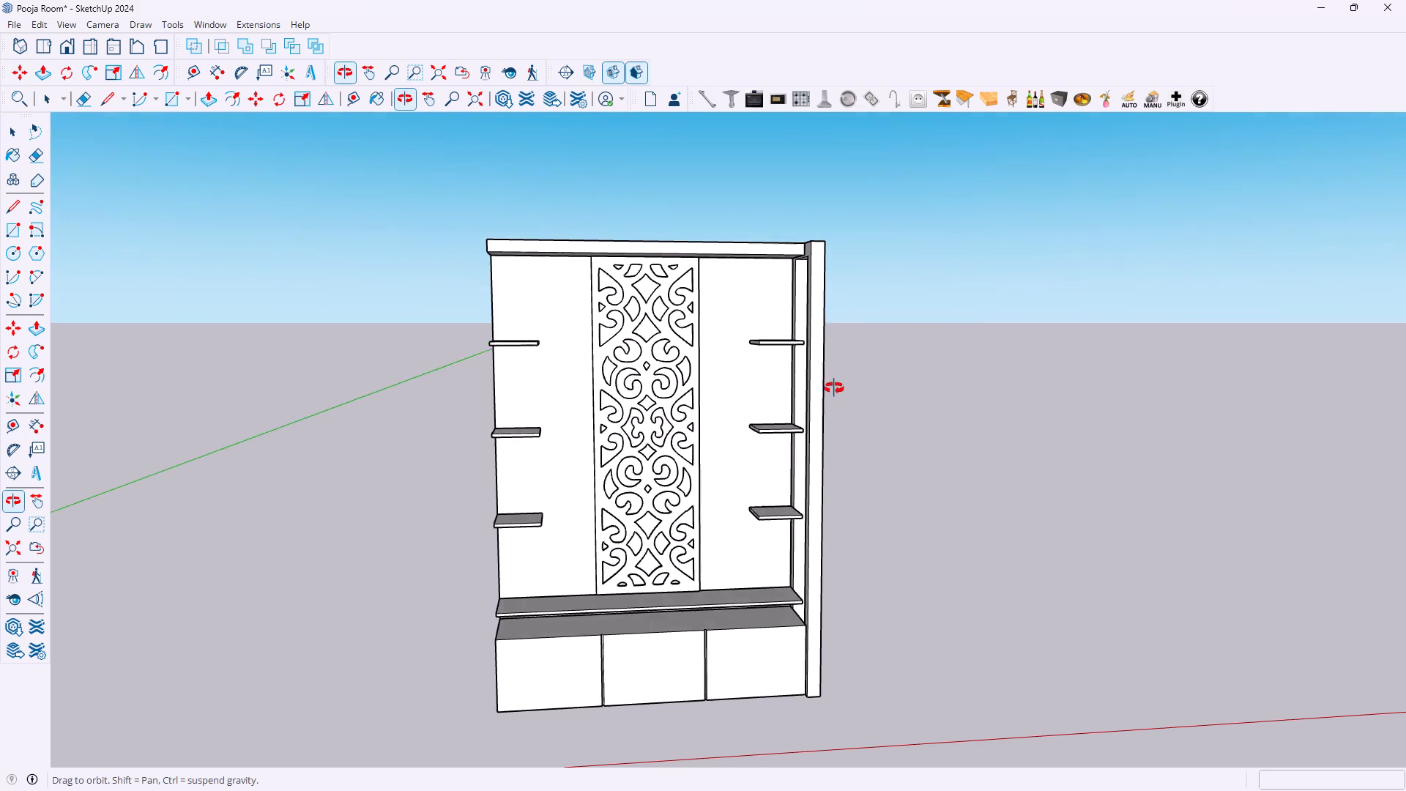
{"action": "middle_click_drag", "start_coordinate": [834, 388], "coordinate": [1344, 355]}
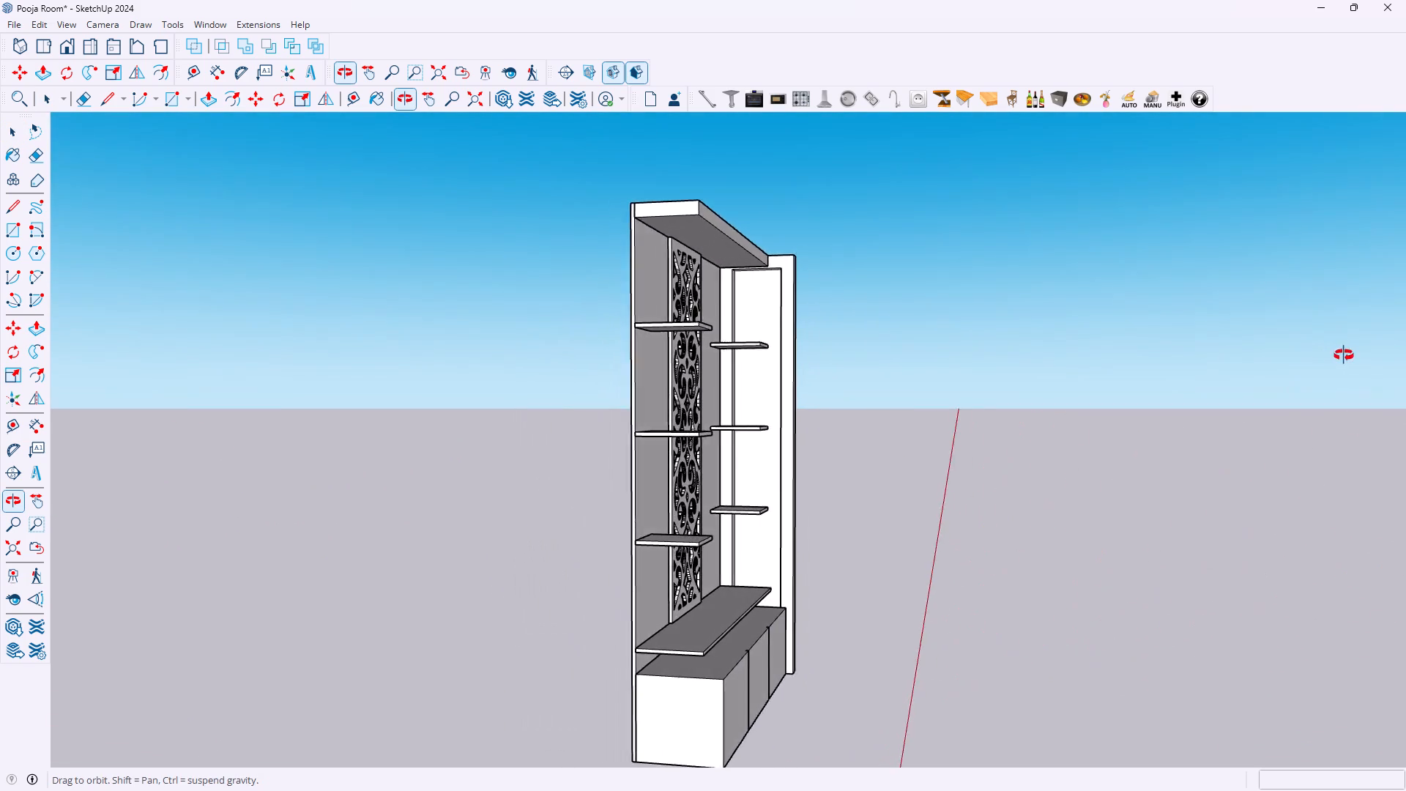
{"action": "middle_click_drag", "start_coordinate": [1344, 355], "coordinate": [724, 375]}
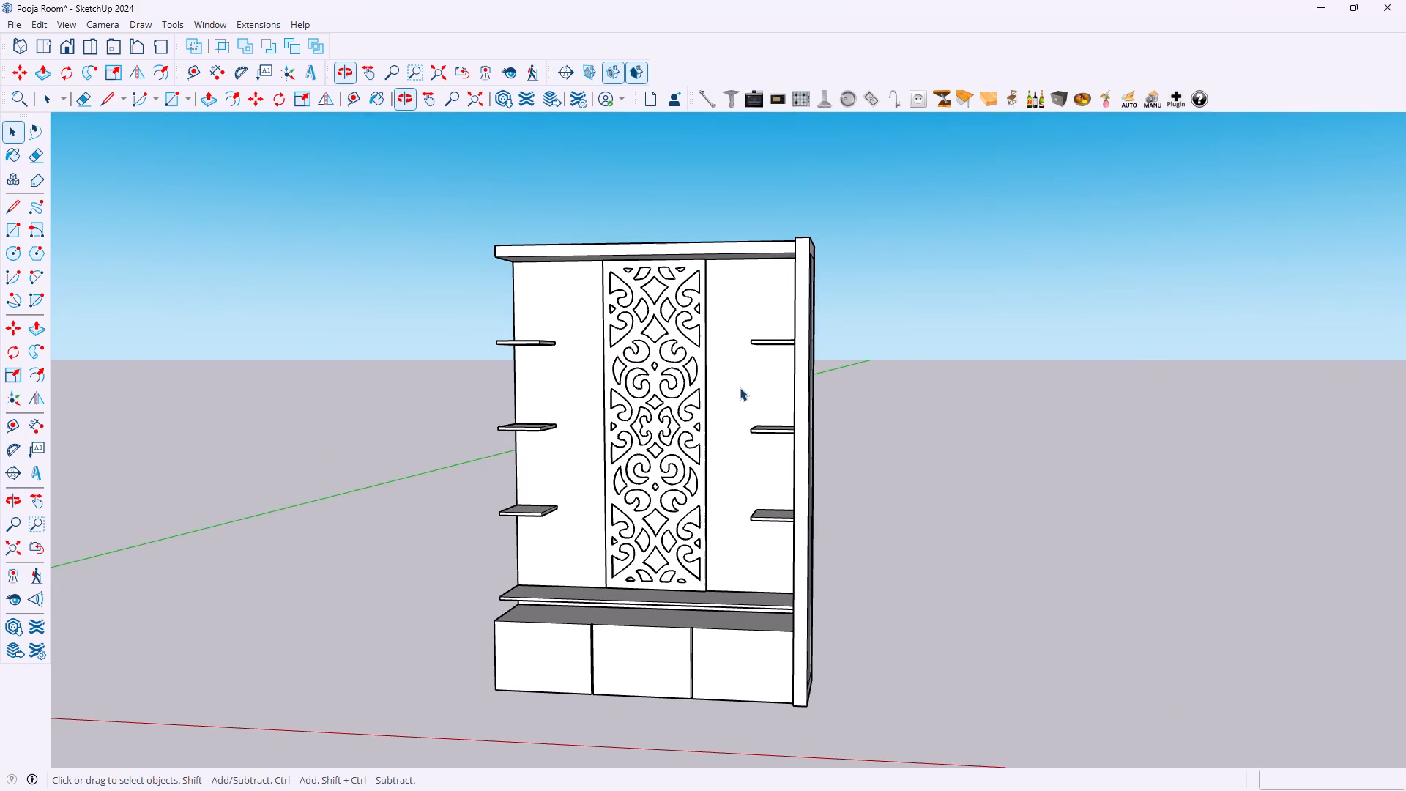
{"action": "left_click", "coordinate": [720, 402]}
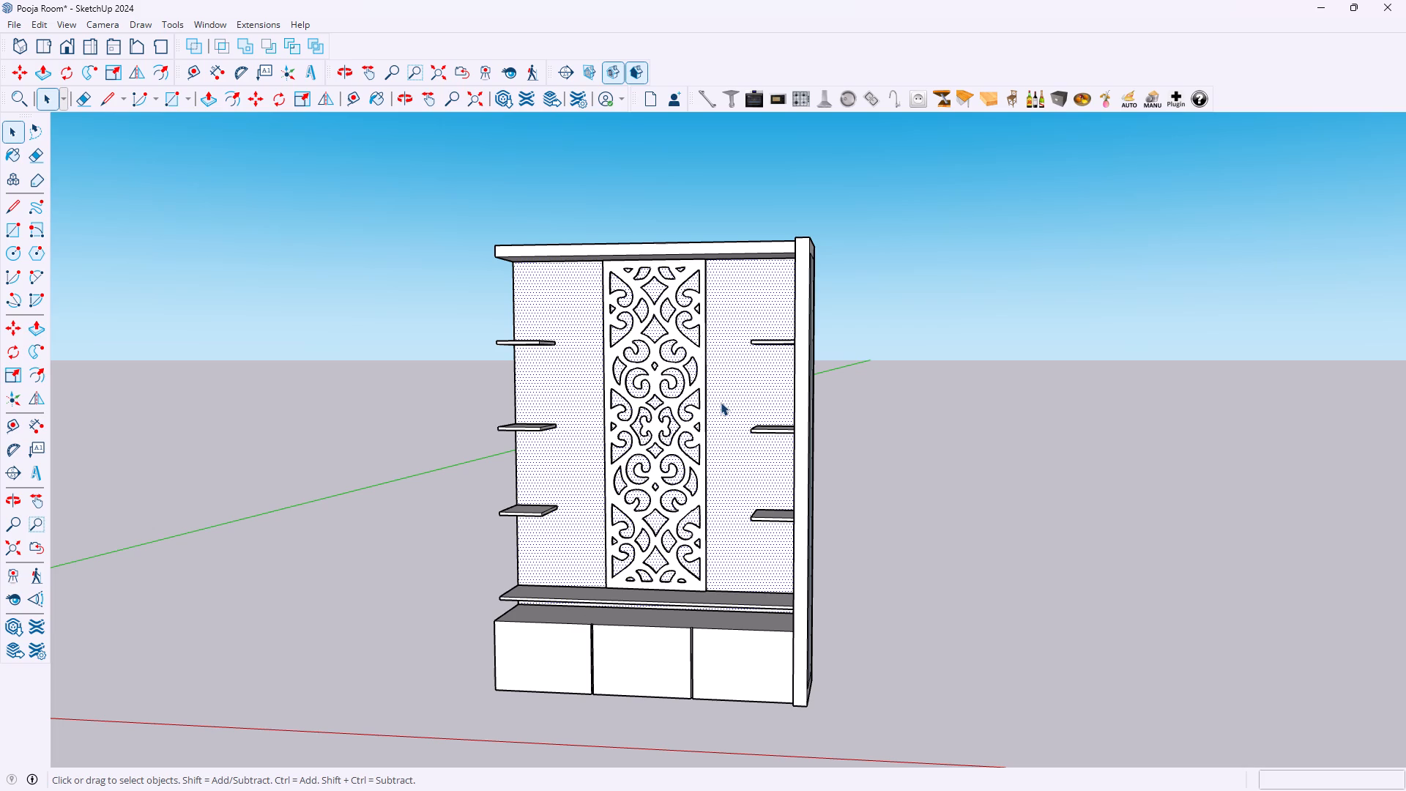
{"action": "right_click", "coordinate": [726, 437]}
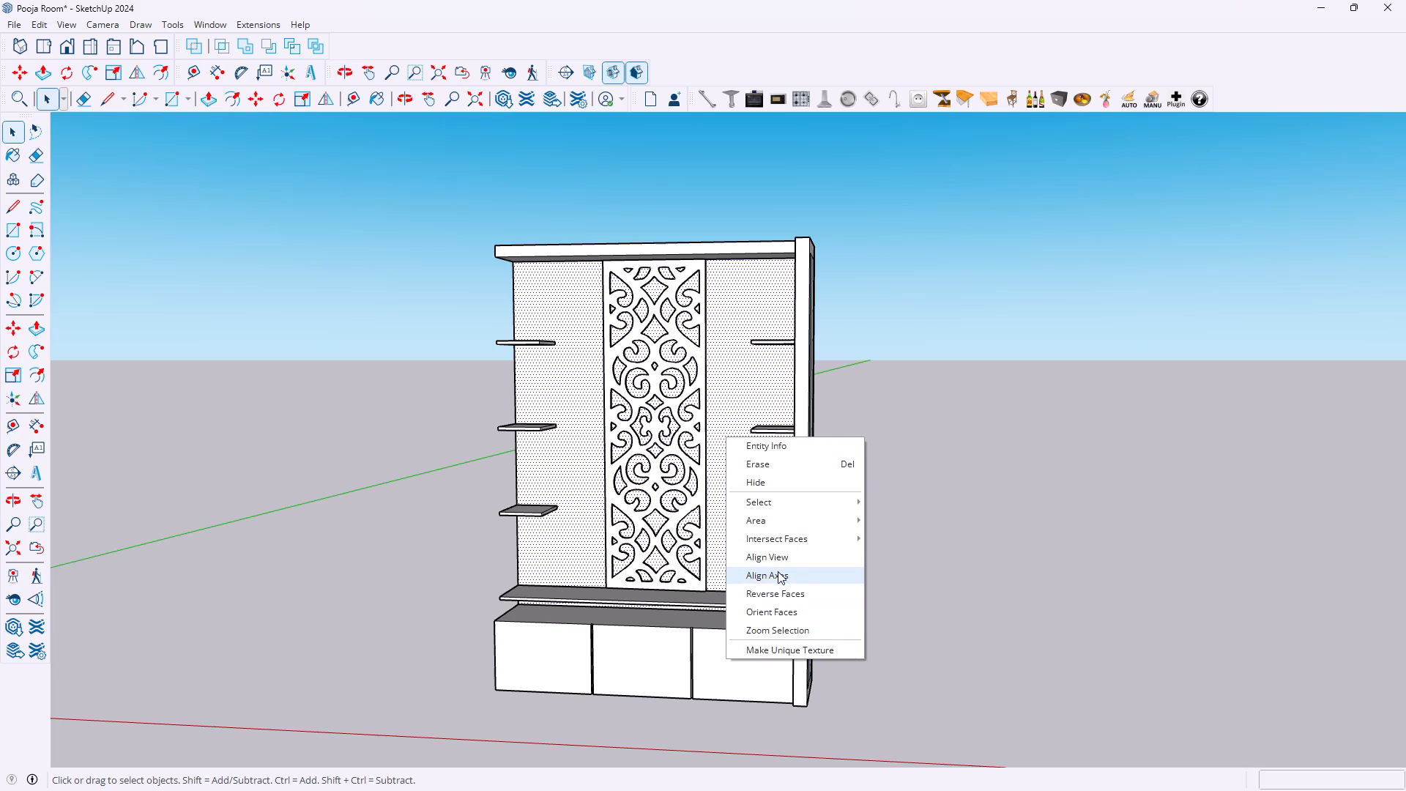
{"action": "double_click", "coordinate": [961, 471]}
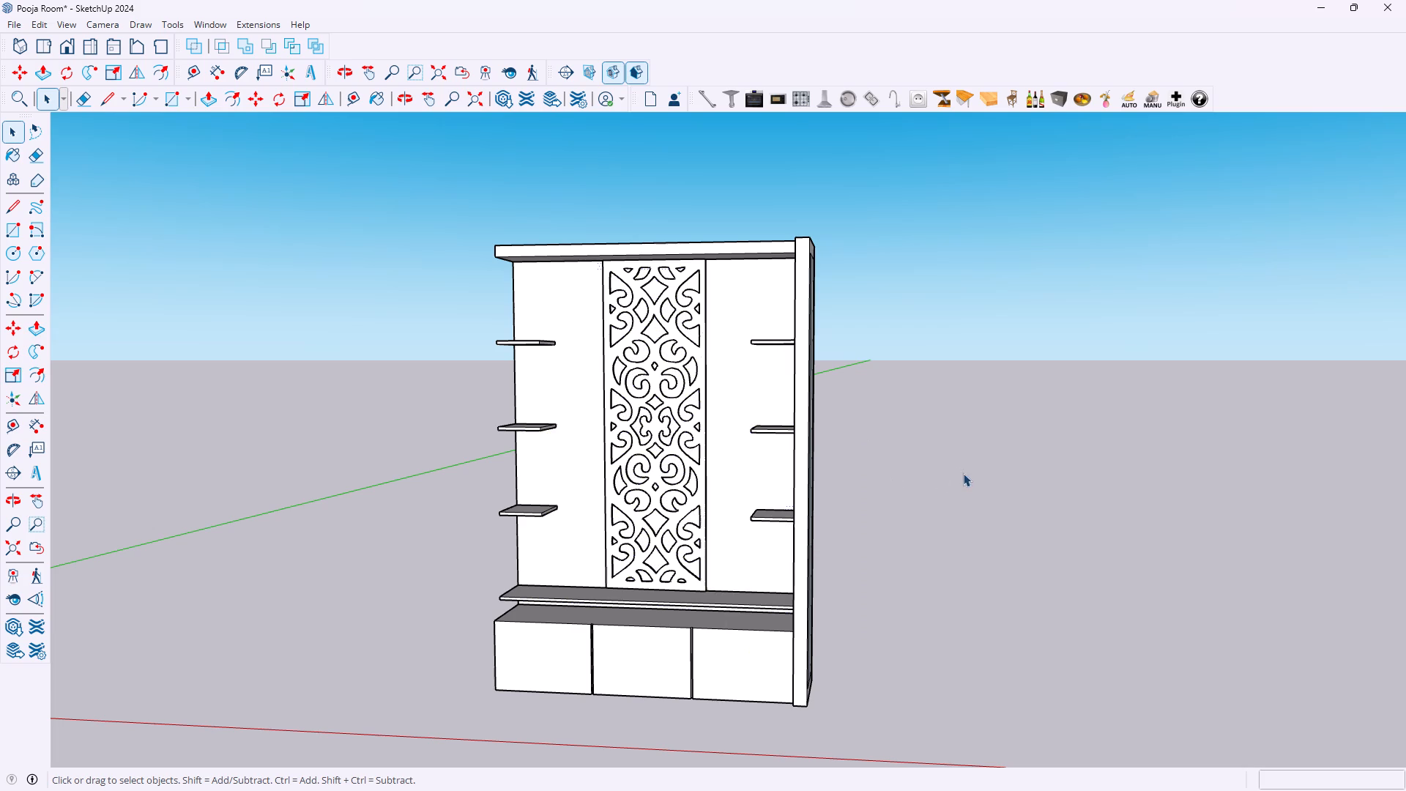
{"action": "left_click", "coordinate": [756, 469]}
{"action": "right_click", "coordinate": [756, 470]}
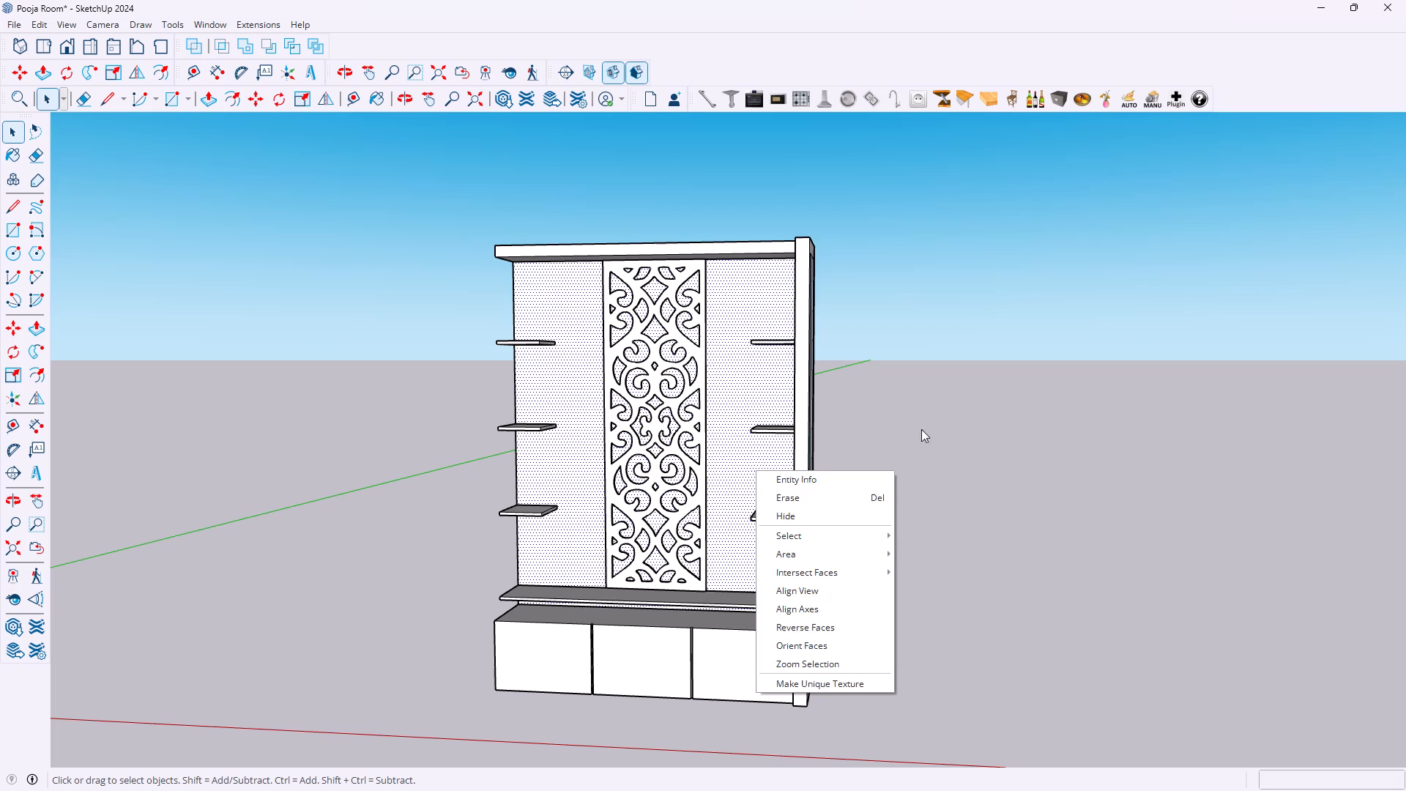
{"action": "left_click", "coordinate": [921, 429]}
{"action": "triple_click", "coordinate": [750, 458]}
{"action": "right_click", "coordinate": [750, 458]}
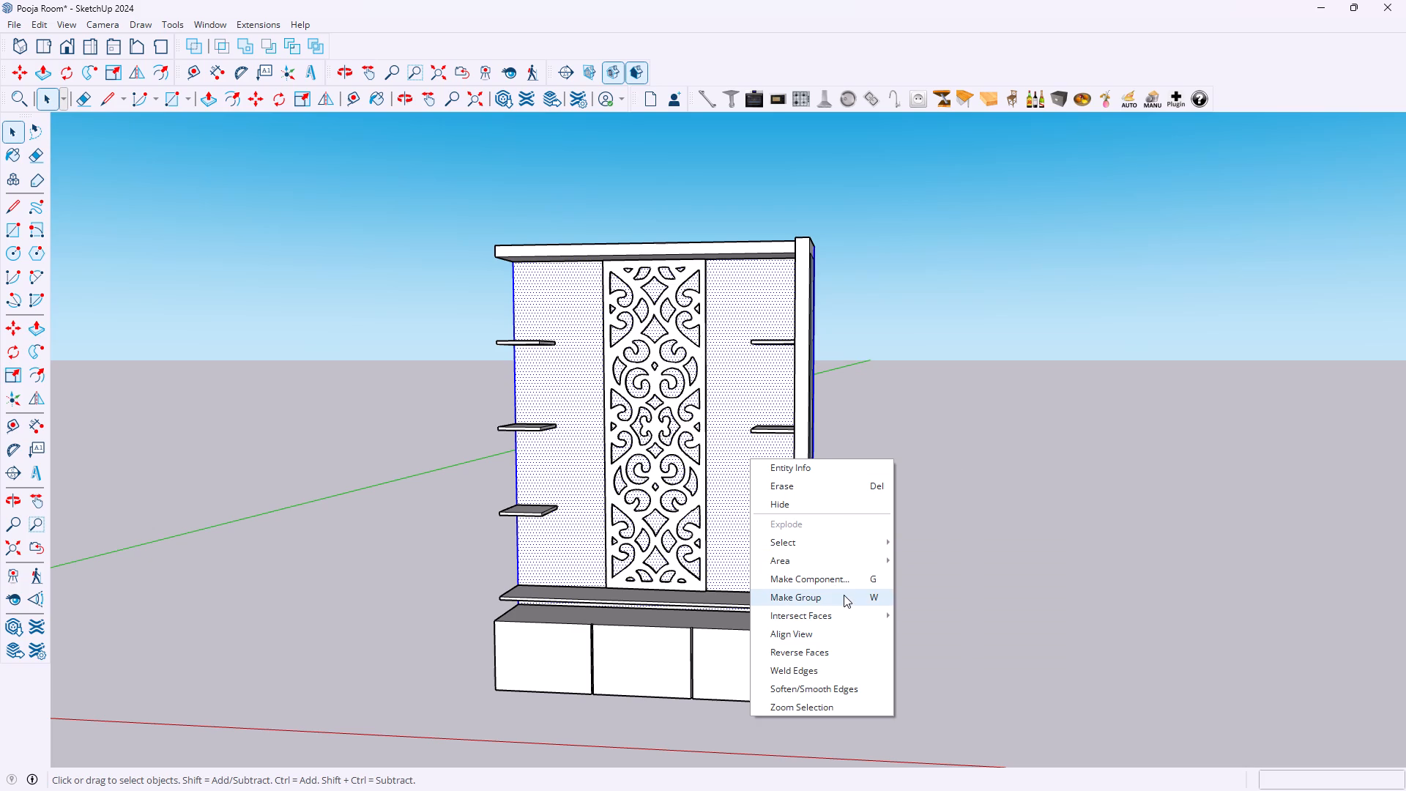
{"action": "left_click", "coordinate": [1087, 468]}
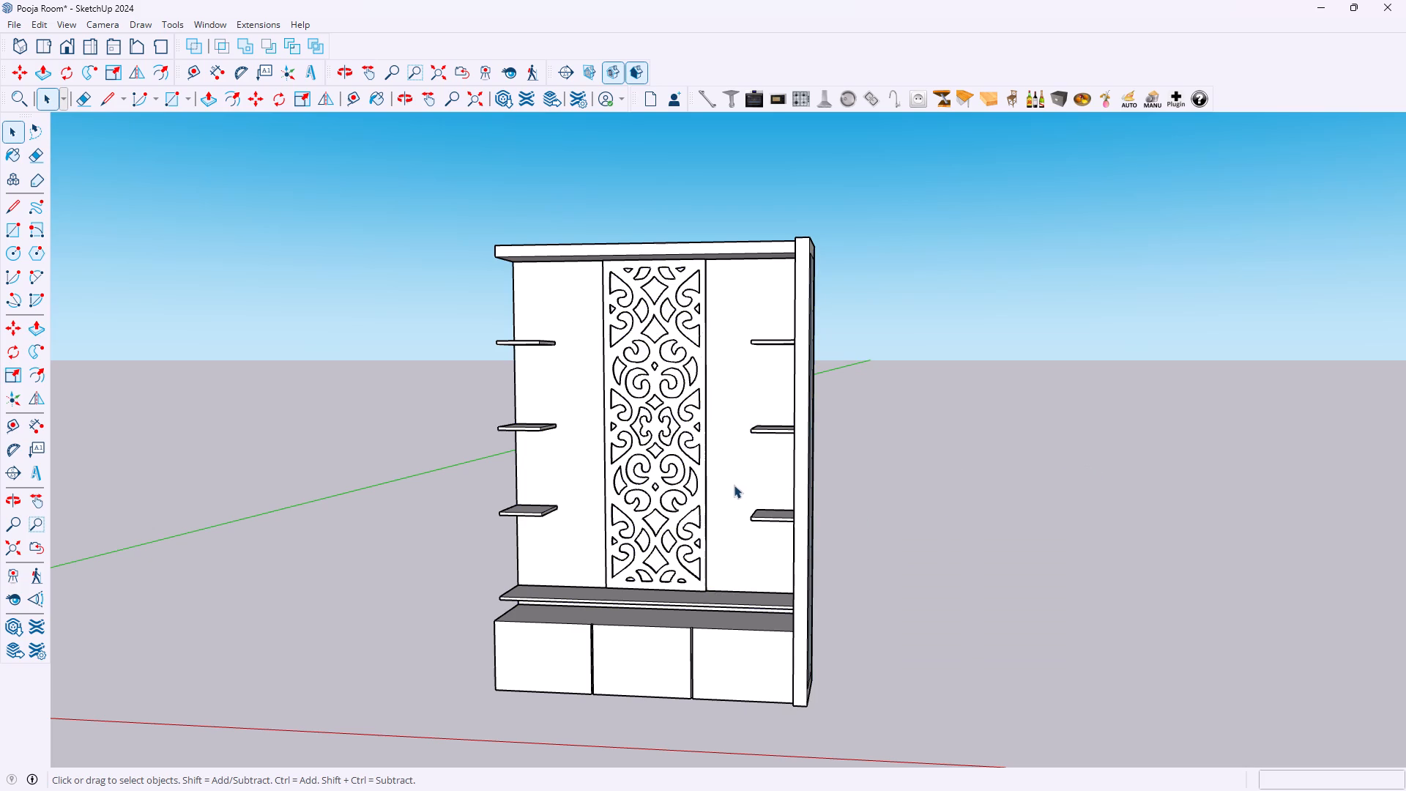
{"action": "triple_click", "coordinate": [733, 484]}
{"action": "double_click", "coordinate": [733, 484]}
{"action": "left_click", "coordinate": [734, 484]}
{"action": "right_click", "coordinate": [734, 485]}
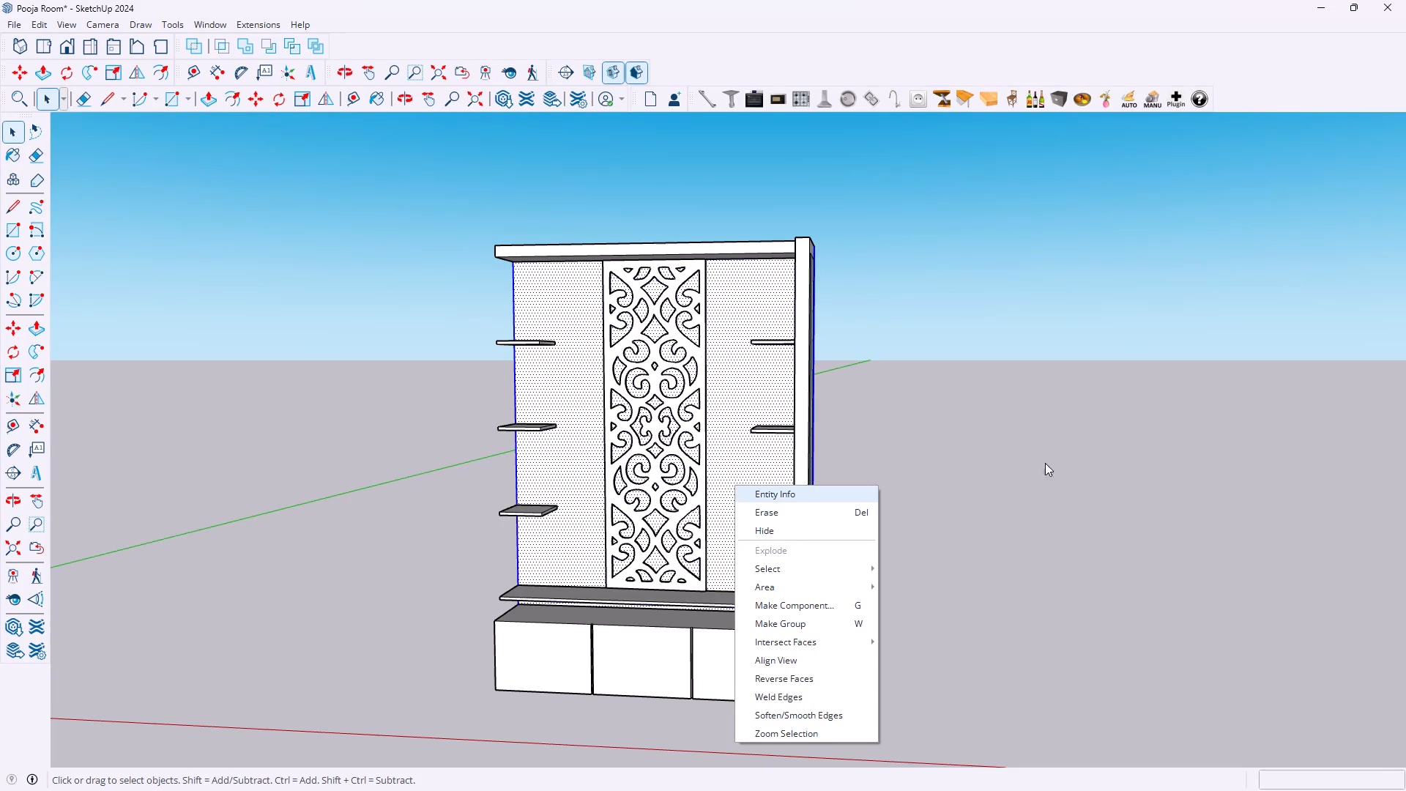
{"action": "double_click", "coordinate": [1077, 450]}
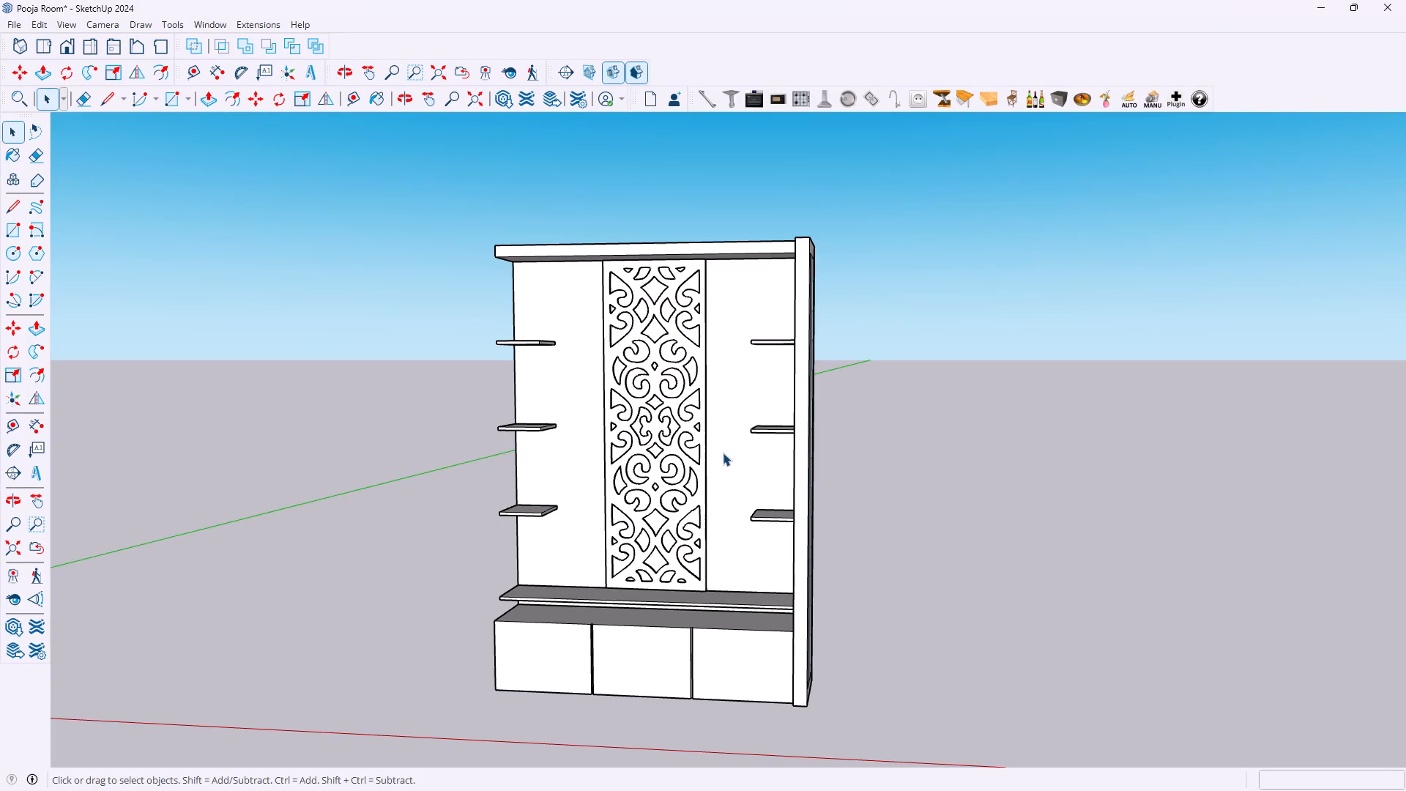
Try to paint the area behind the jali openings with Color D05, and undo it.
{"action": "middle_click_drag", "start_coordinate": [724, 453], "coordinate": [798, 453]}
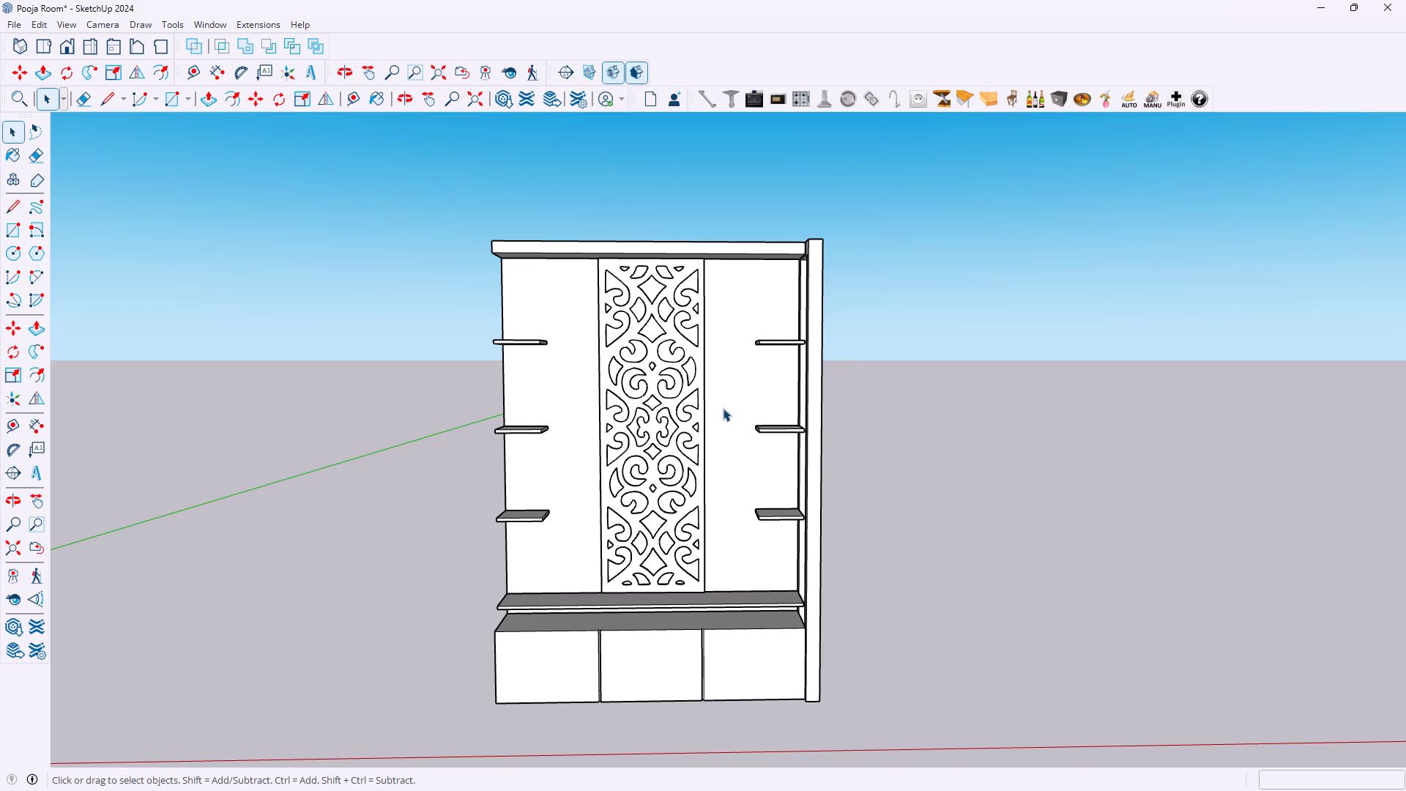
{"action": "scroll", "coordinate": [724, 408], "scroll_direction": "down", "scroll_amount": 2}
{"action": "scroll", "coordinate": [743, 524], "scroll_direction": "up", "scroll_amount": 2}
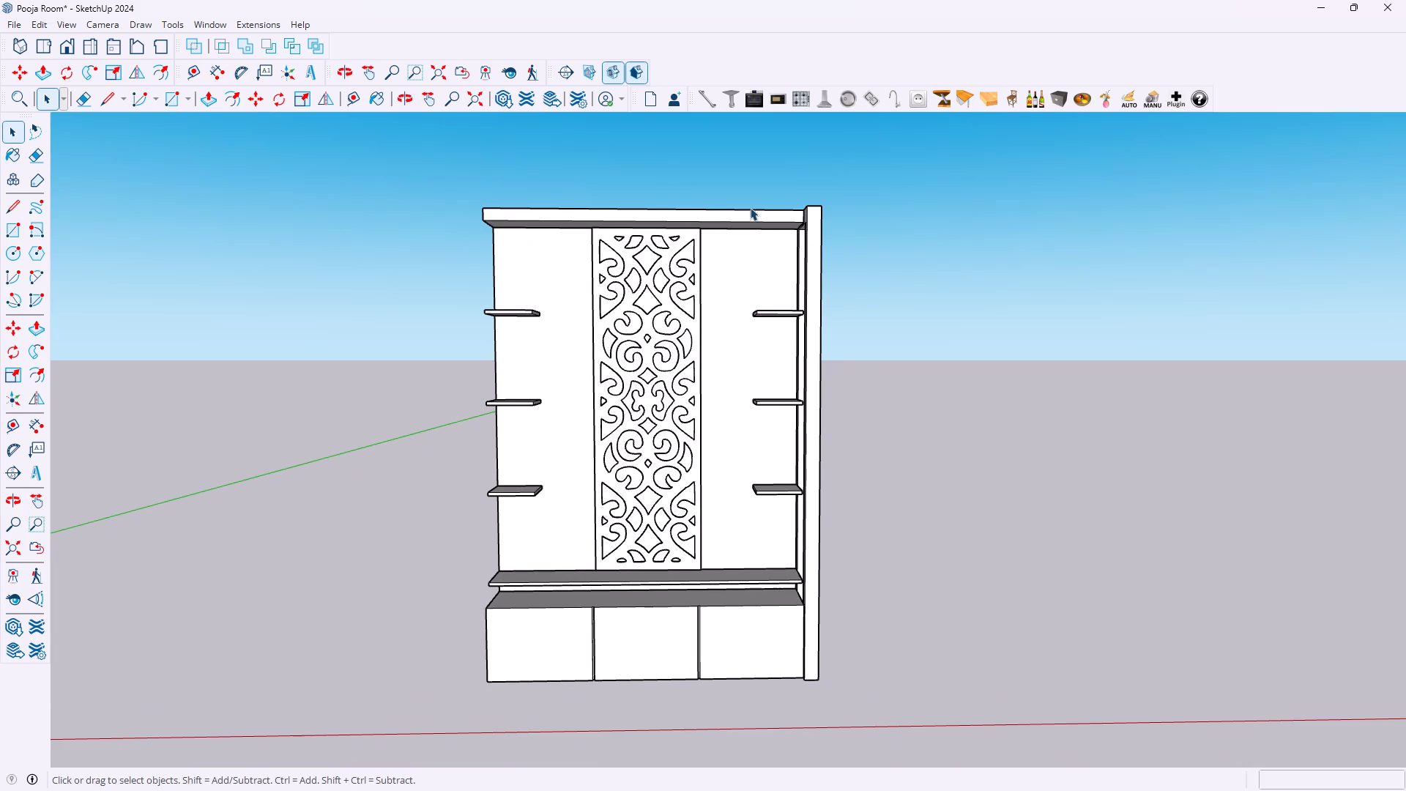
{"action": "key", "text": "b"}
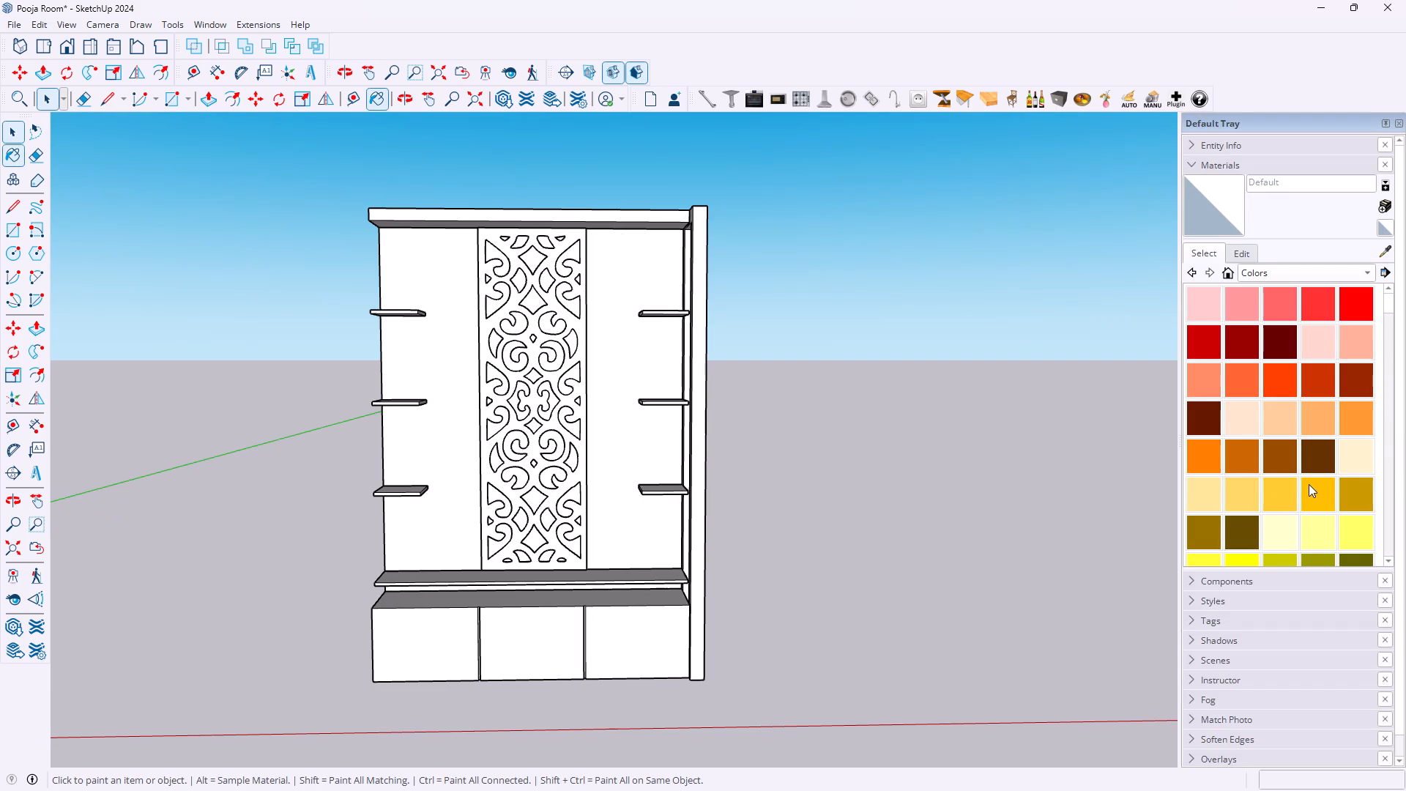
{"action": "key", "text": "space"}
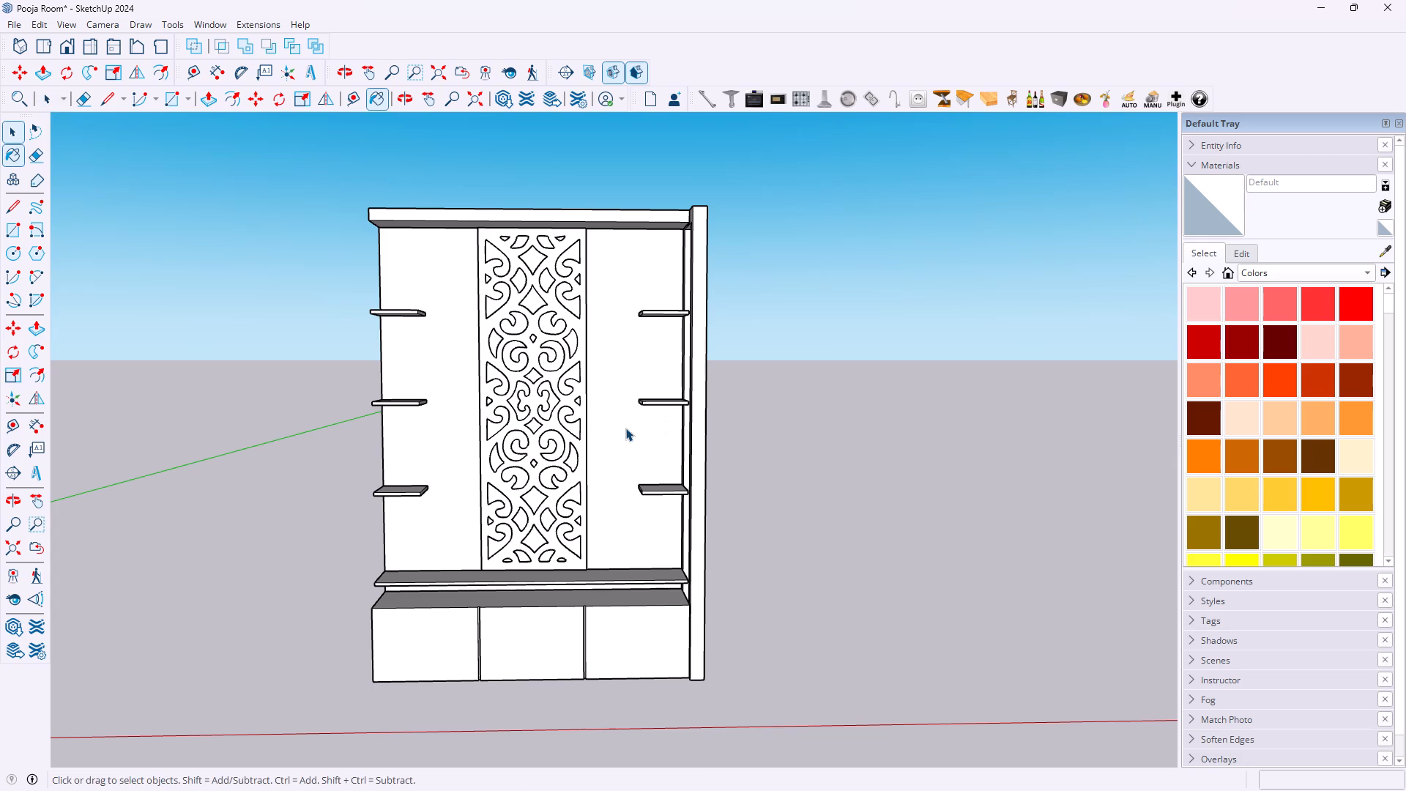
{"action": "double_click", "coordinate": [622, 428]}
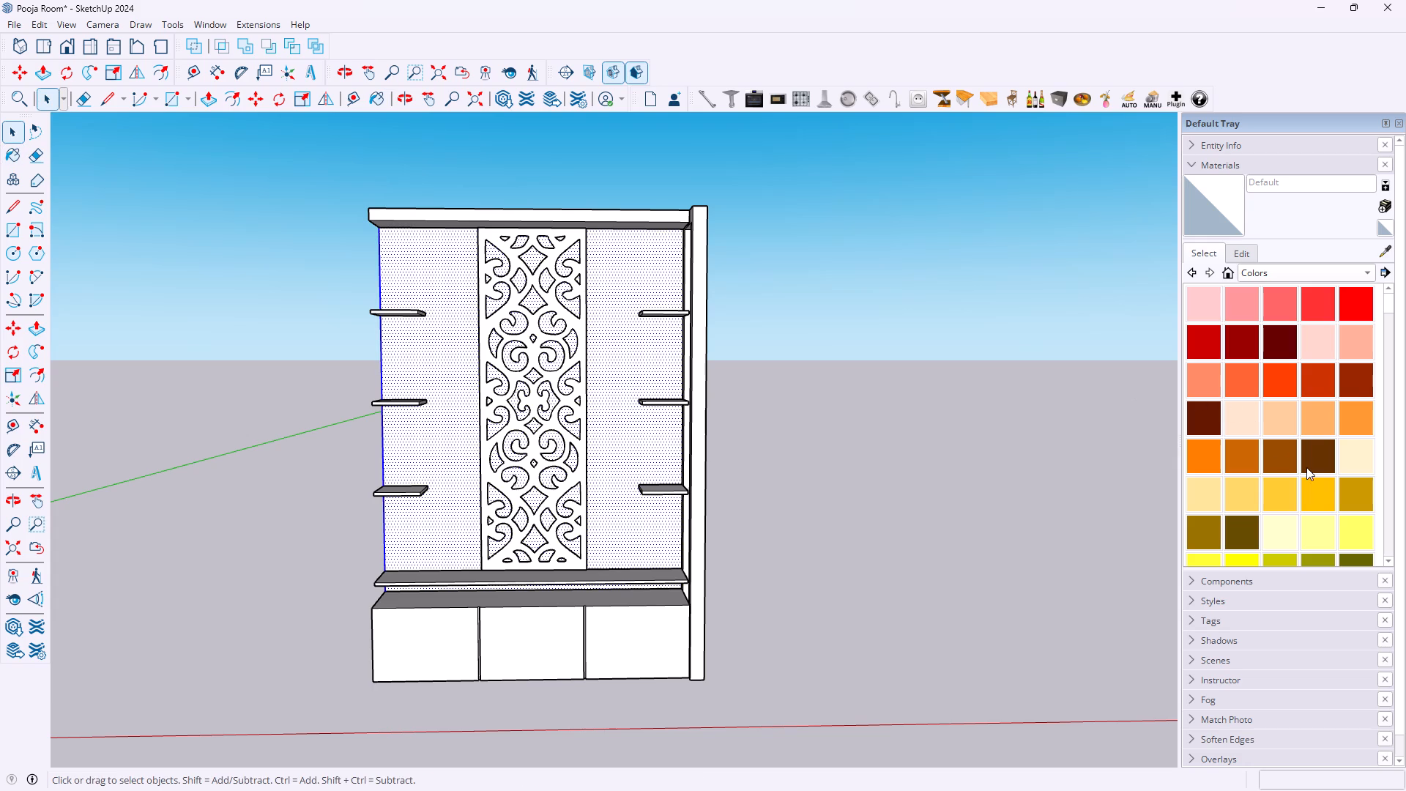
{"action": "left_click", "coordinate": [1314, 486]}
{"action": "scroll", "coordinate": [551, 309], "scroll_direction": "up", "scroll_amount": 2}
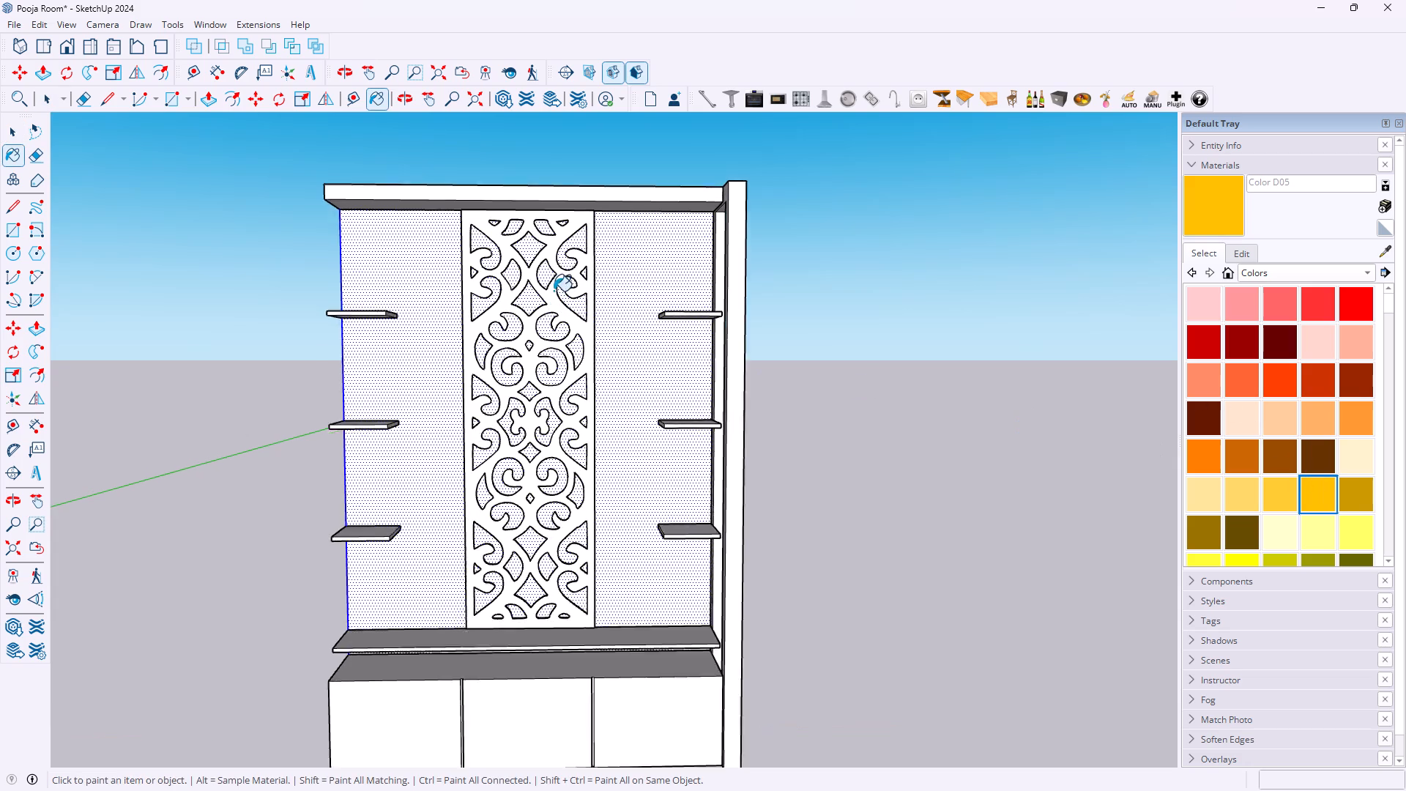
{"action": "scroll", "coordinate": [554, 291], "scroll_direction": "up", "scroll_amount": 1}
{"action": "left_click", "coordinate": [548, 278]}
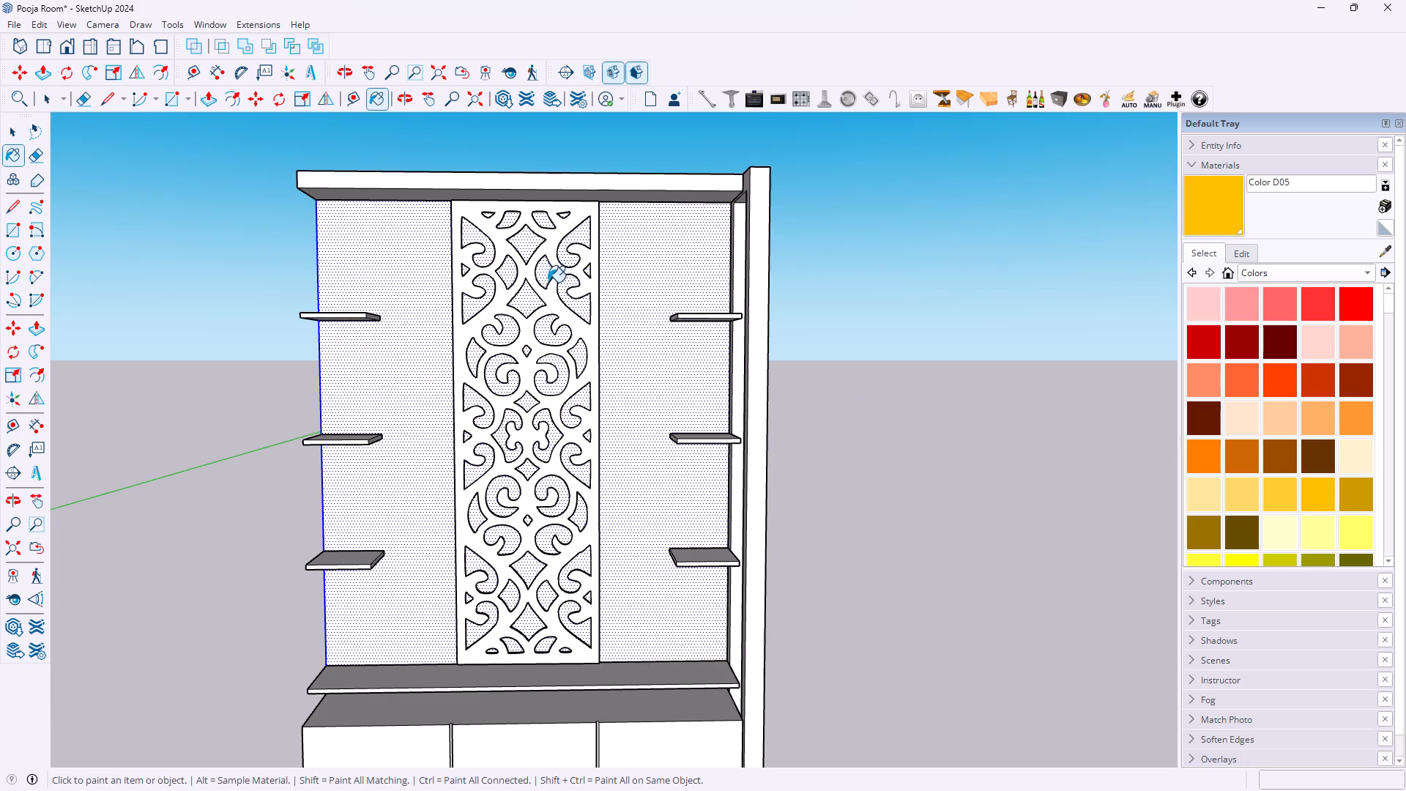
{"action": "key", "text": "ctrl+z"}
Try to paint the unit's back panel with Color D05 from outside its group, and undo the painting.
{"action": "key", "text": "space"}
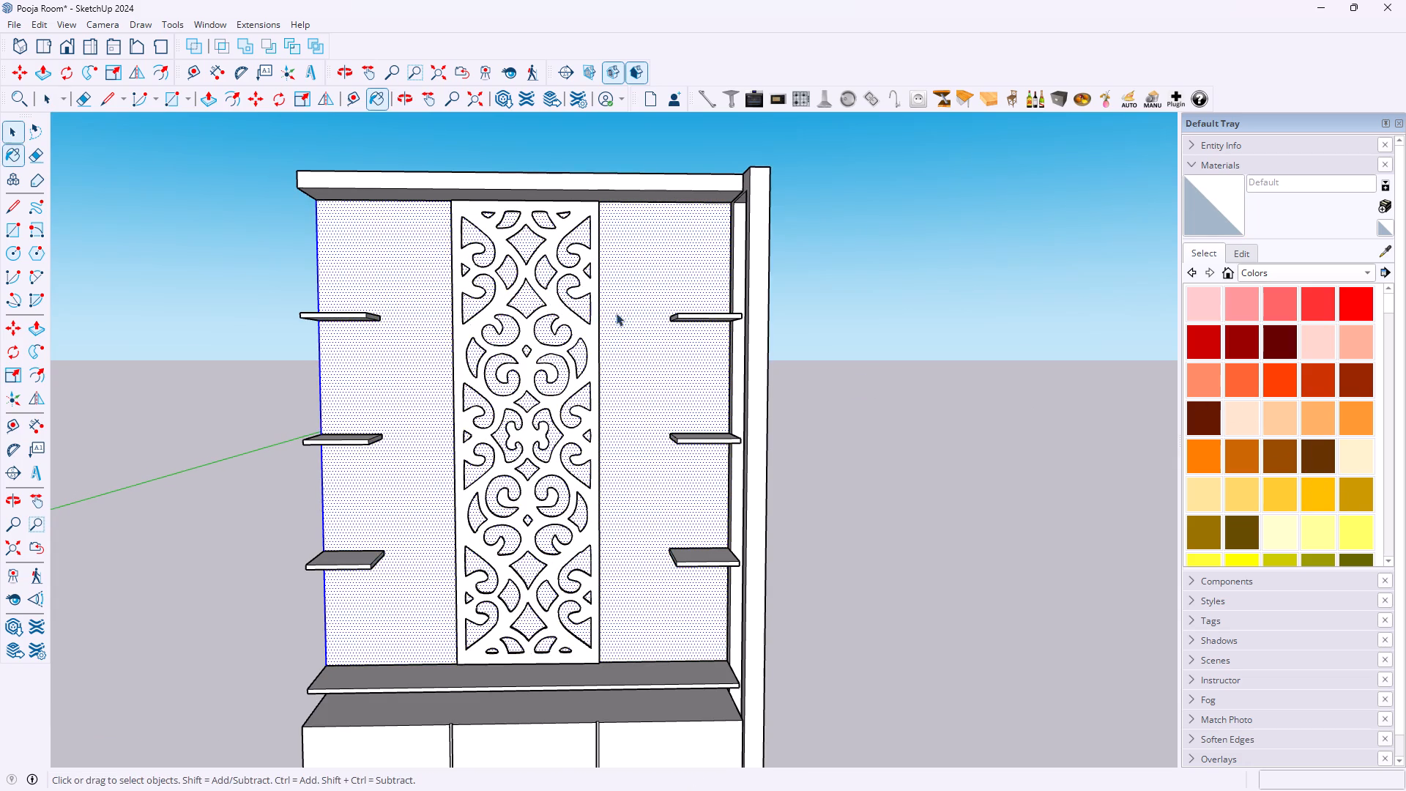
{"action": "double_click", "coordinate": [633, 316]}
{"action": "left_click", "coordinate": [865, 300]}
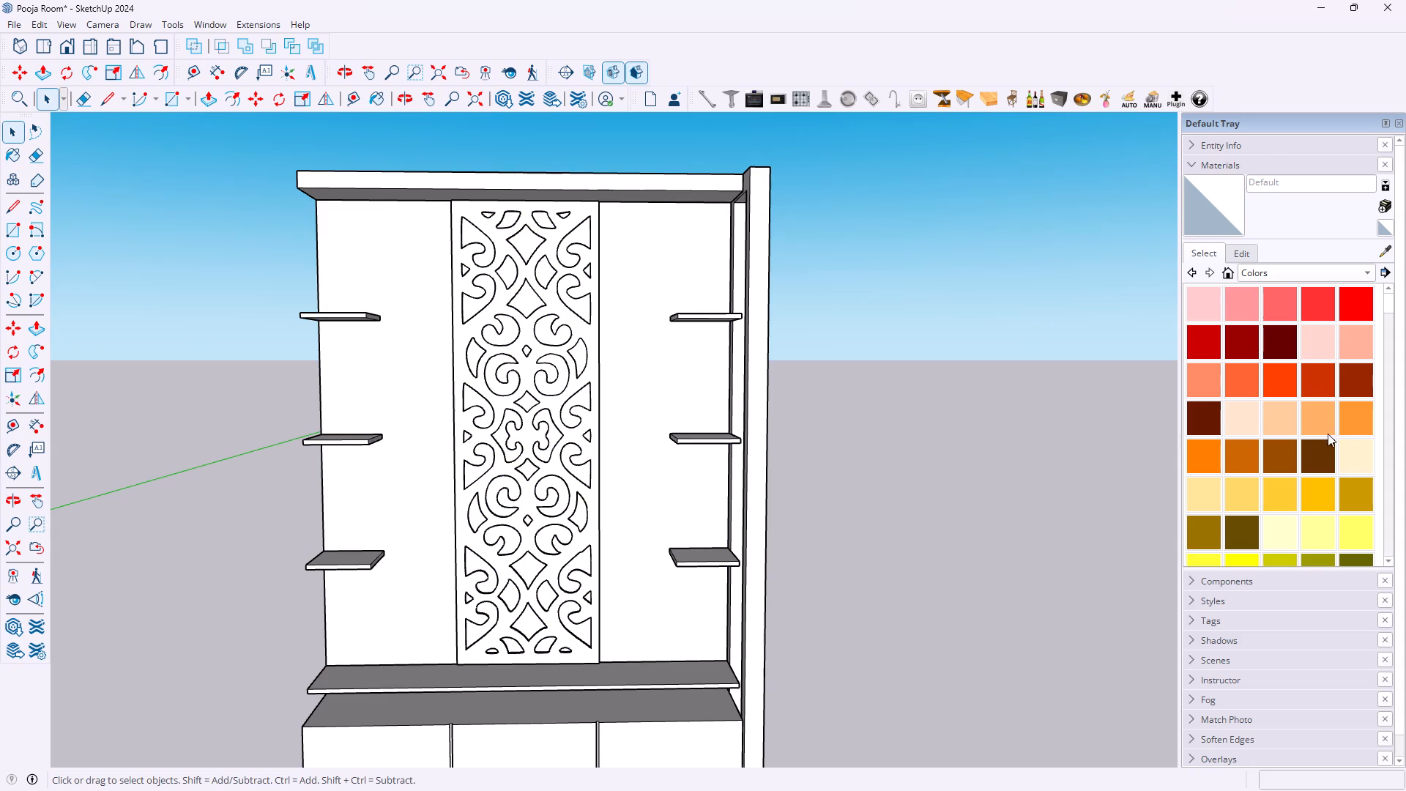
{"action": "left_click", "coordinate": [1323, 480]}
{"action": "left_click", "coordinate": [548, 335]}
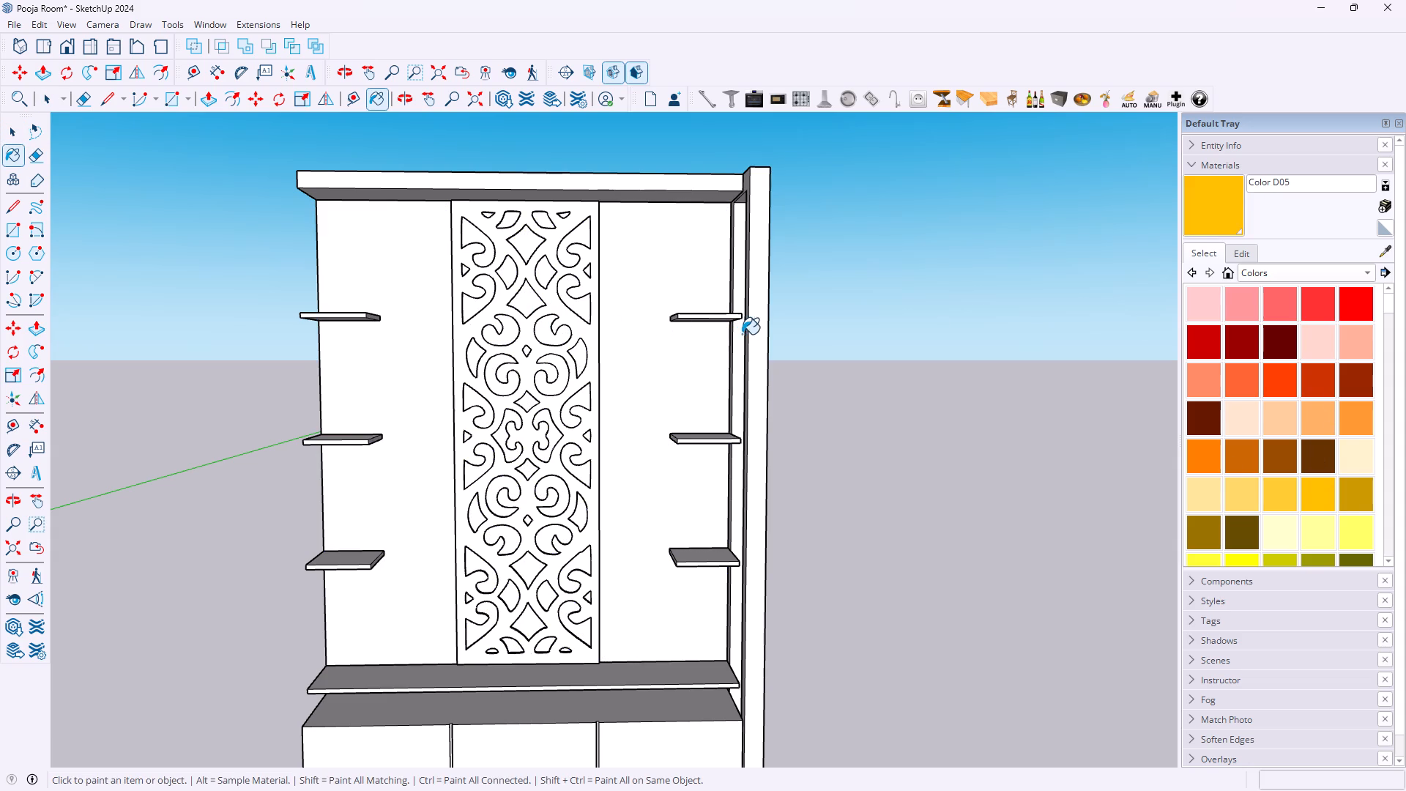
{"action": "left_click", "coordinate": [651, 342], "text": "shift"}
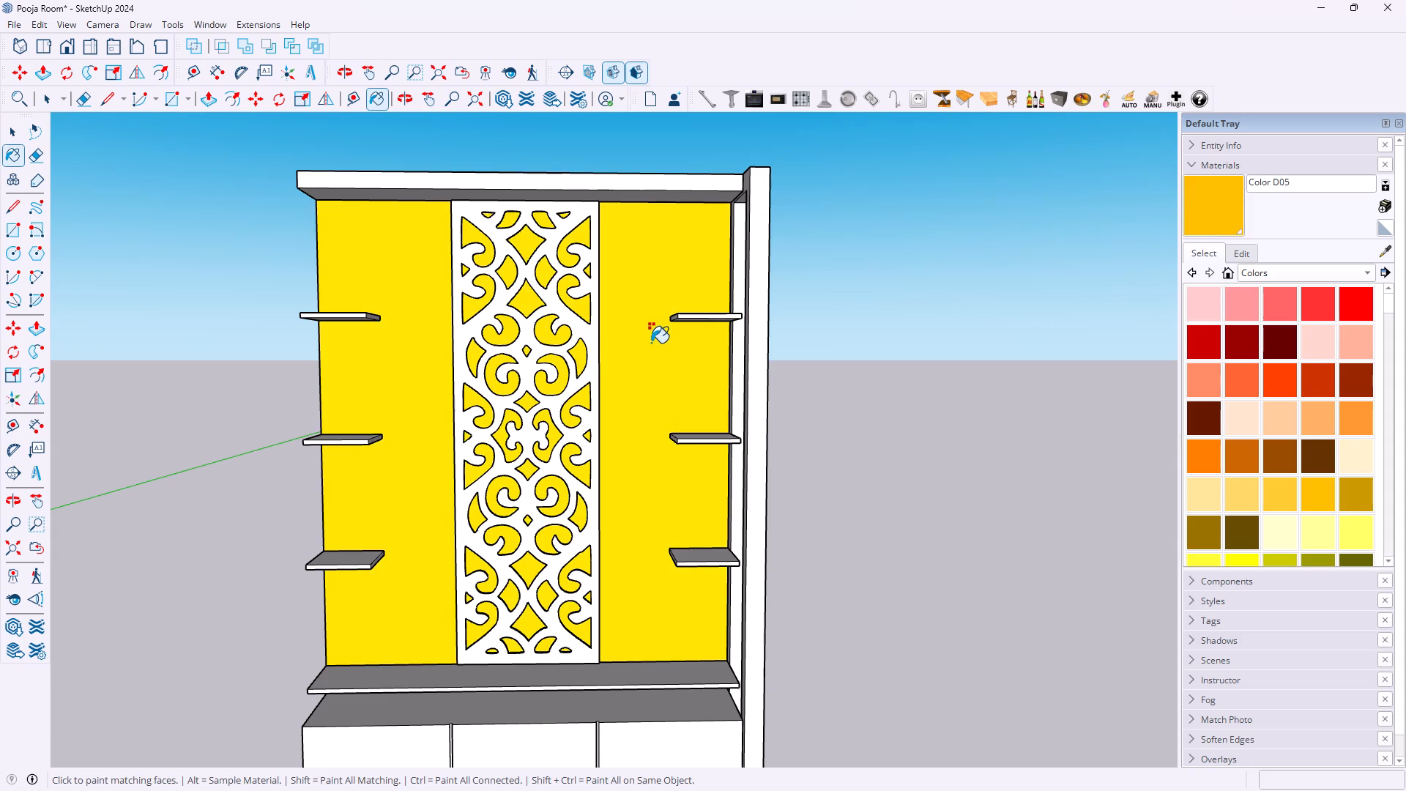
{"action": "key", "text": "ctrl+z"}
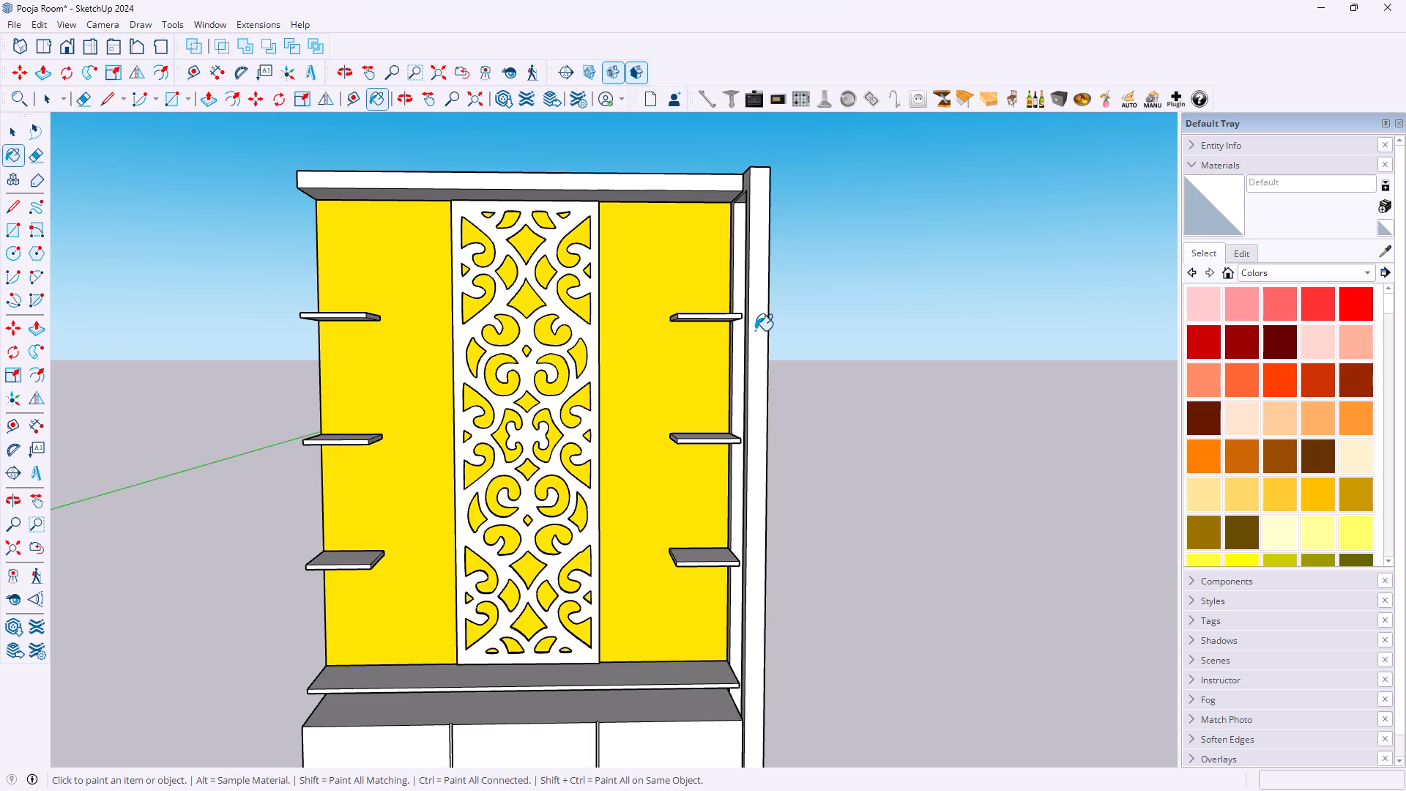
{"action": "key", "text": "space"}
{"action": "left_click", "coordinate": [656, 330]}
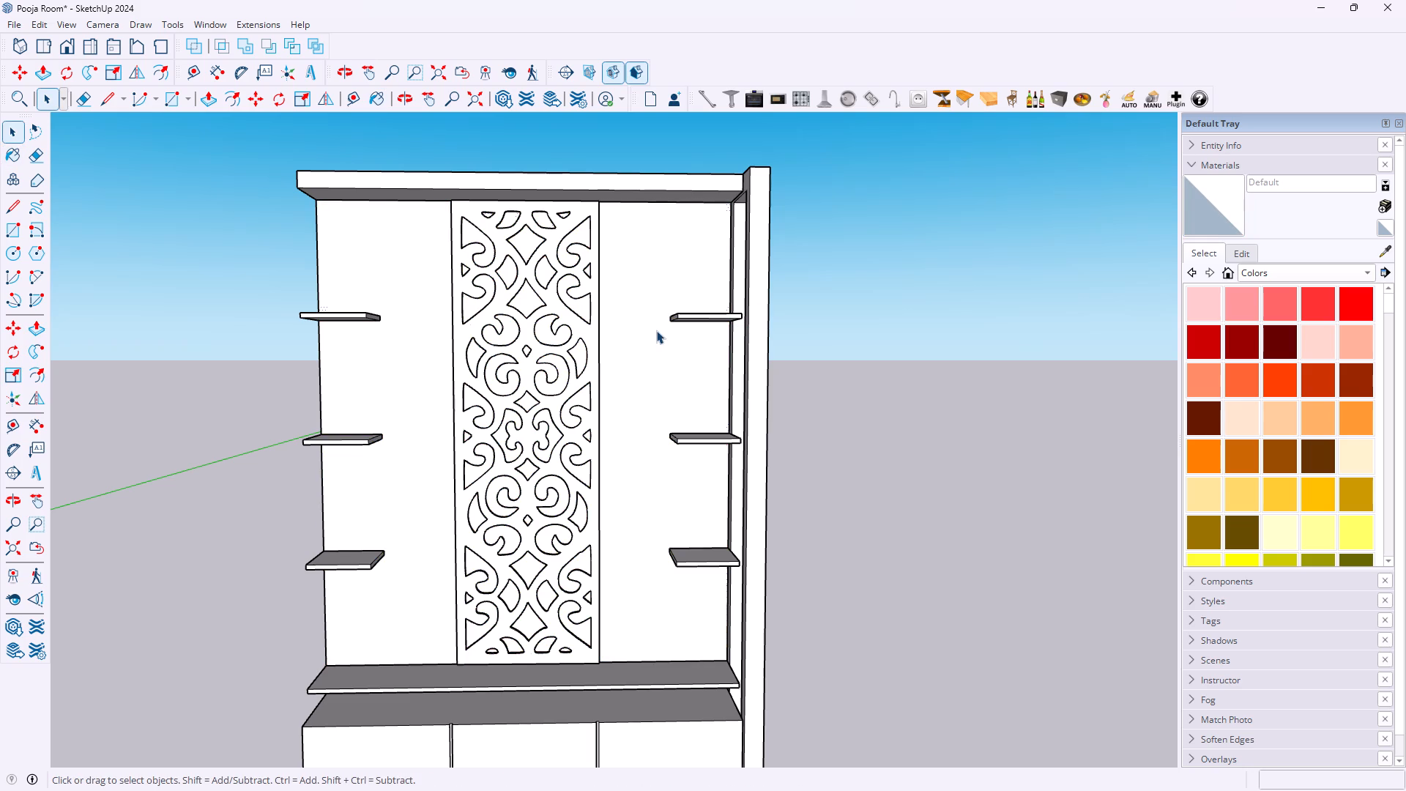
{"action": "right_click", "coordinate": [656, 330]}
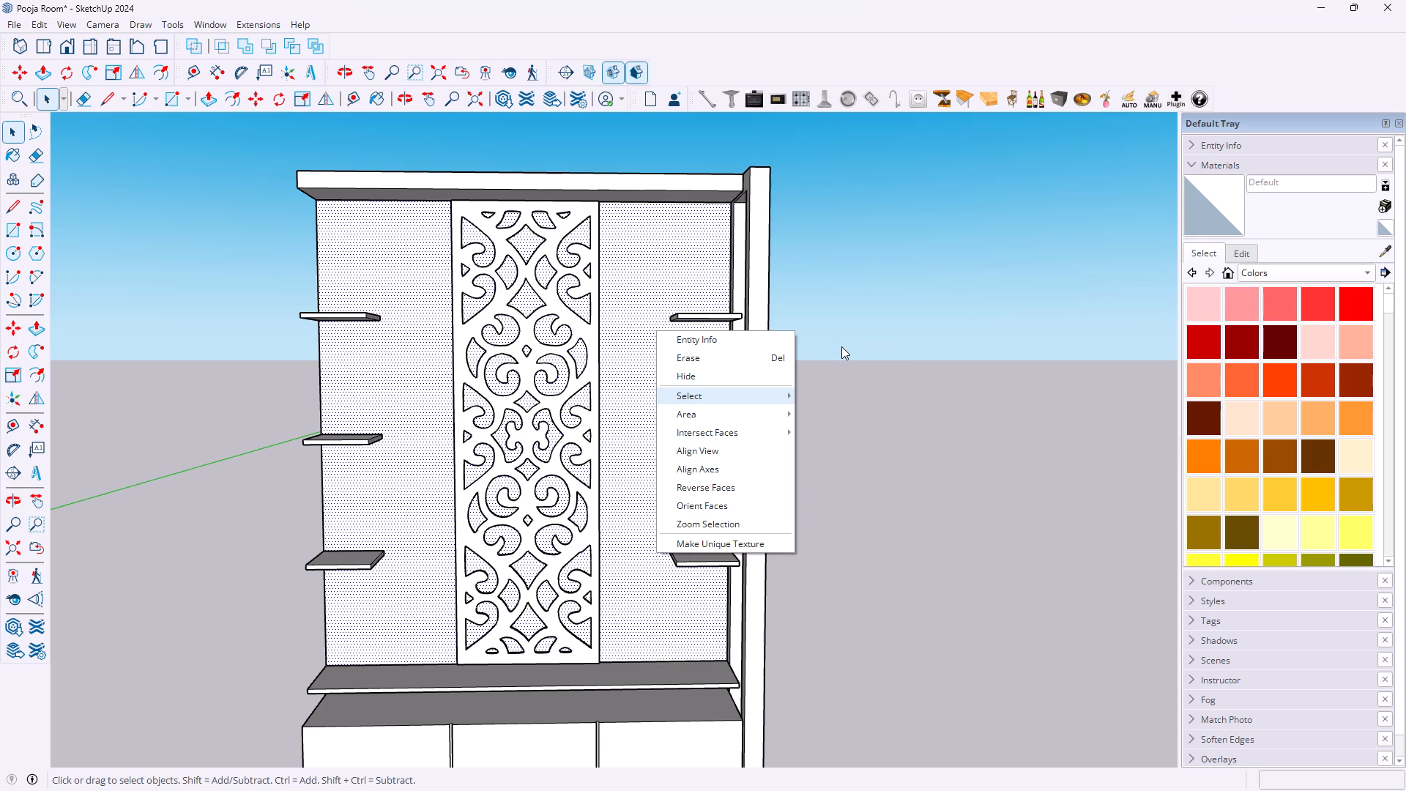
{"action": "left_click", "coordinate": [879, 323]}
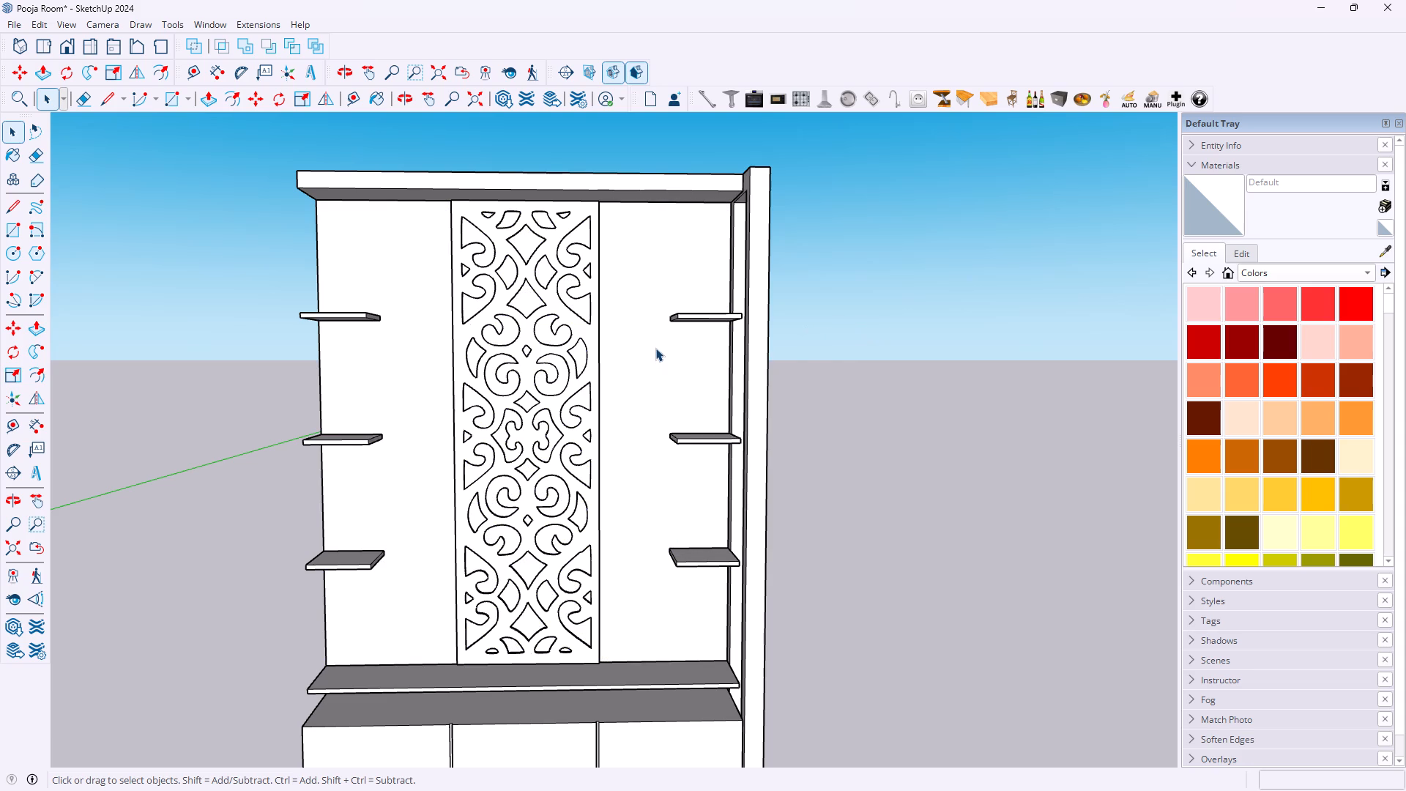
Undo the jali panel's last move, taking it back out in front of the unit.
{"action": "key", "text": "ctrl+z"}
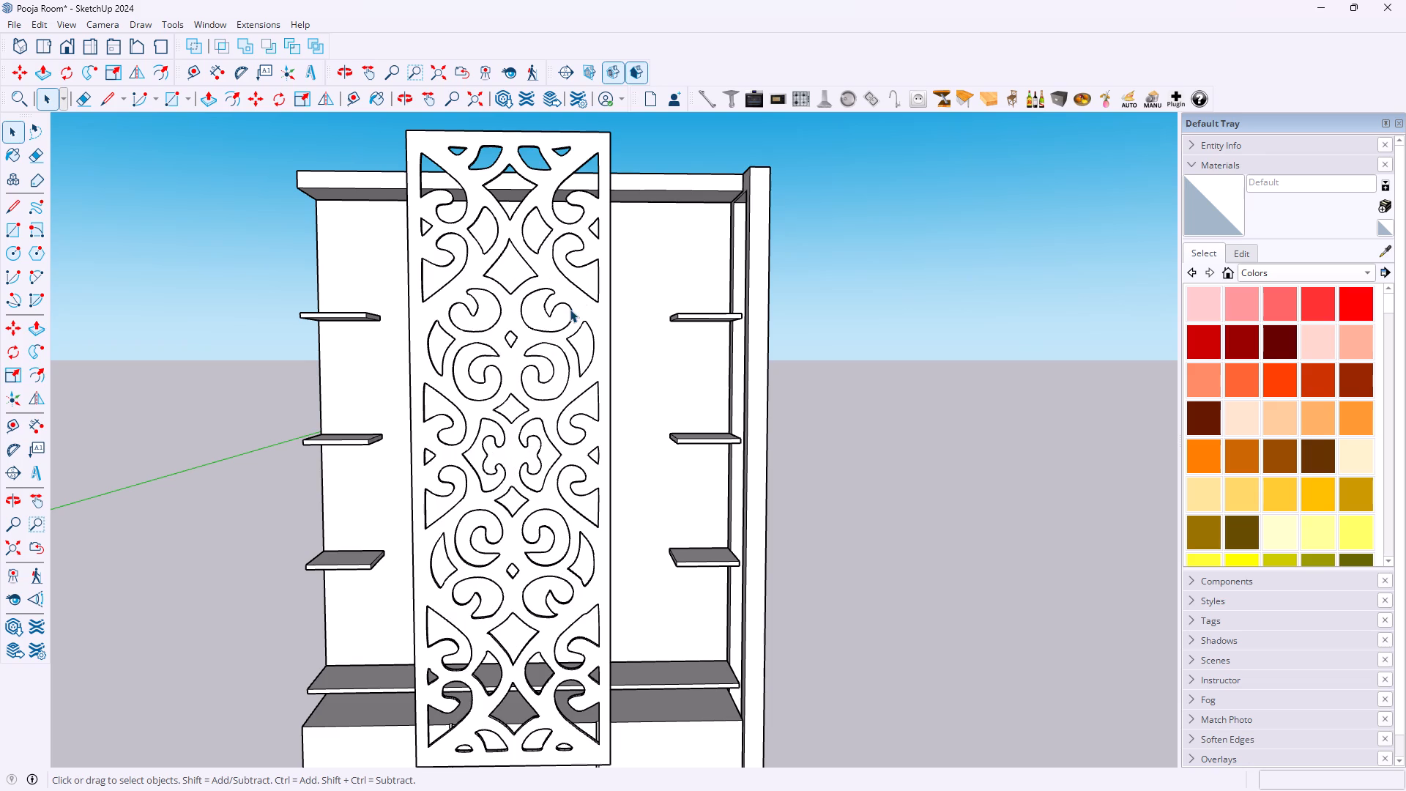
Draw a backing rectangle about 23.65" by 77.40" across the rear of the jali panel, from its top corner to the diagonally opposite bottom corner.
{"action": "middle_click_drag", "start_coordinate": [415, 319], "coordinate": [1012, 439]}
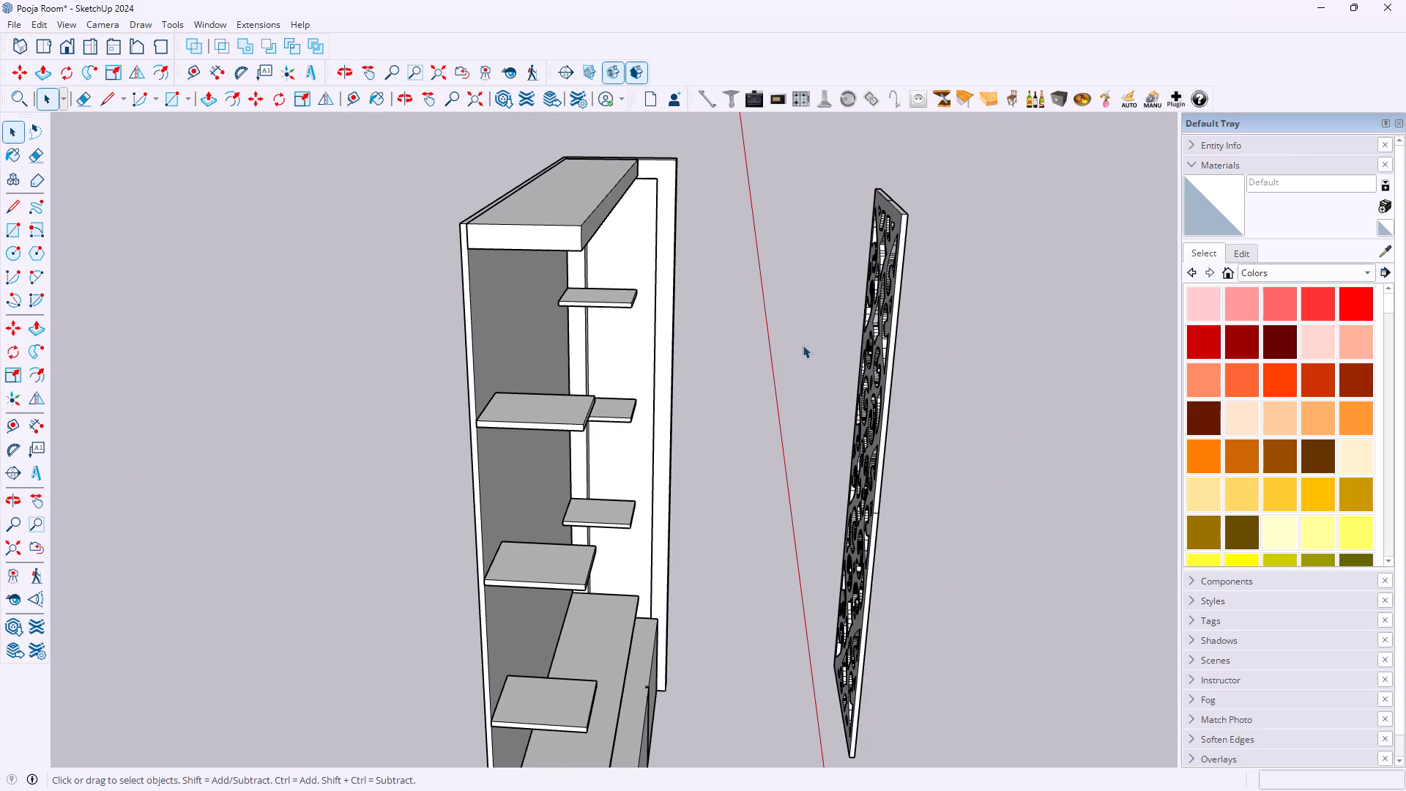
{"action": "key", "text": "r"}
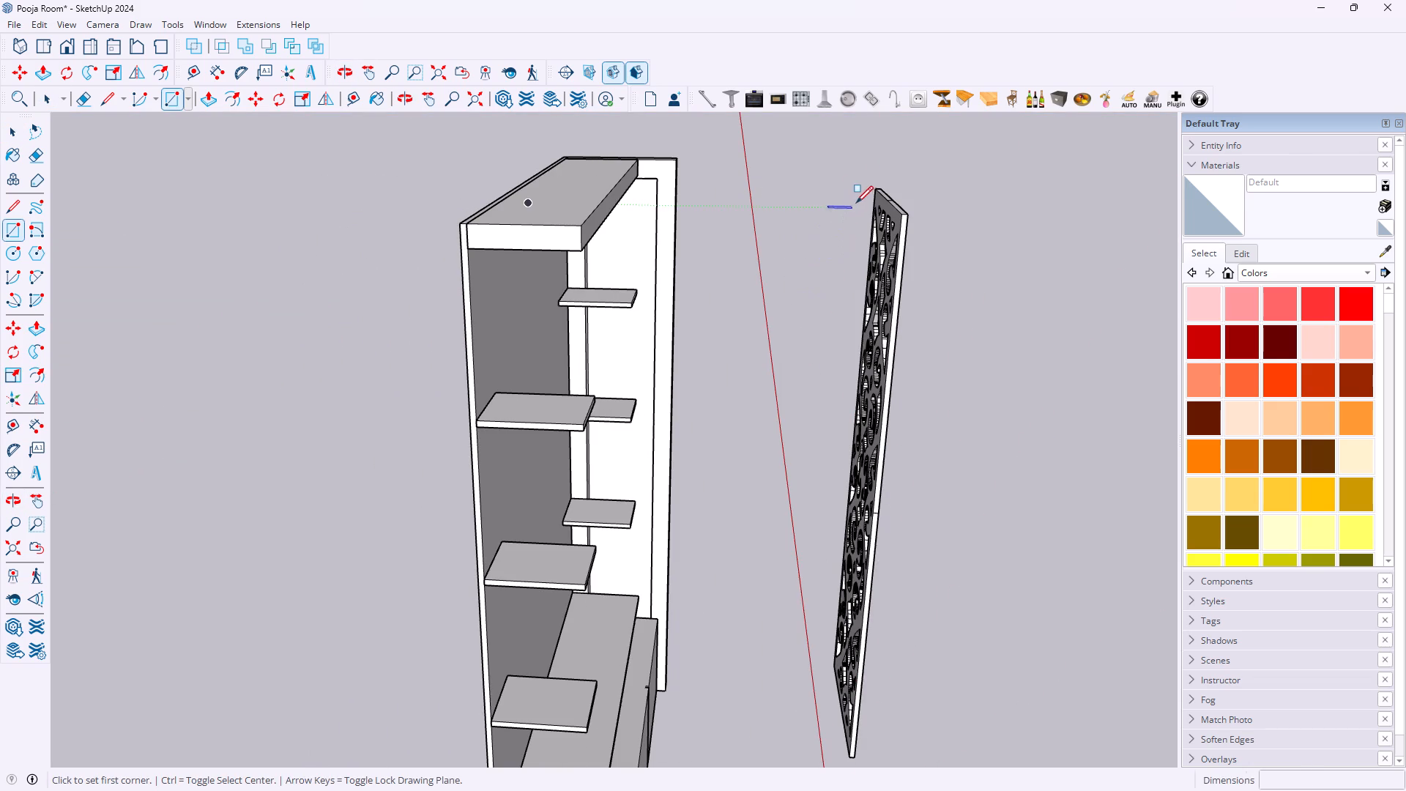
{"action": "left_click", "coordinate": [874, 193]}
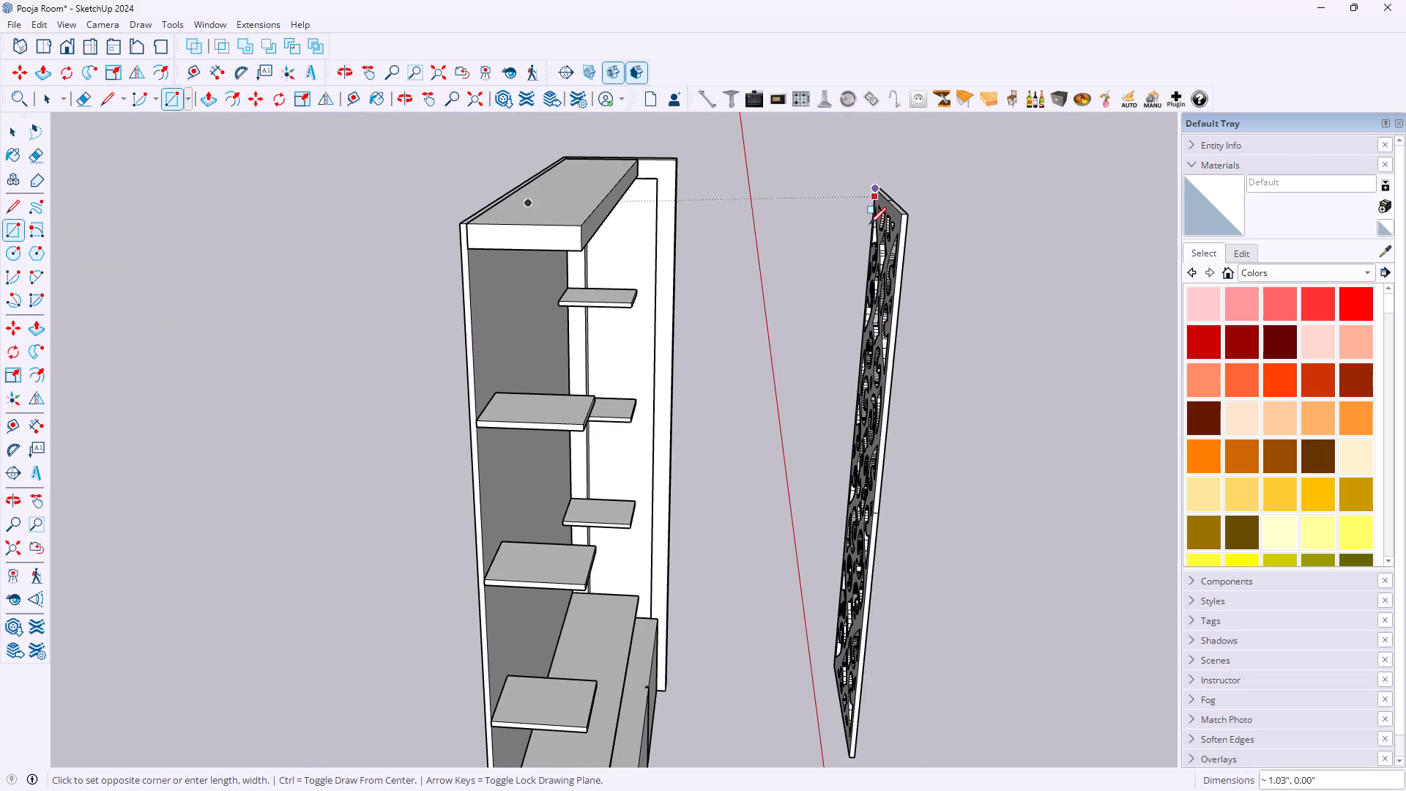
{"action": "scroll", "coordinate": [851, 368], "scroll_direction": "down", "scroll_amount": 2}
{"action": "middle_click_drag", "start_coordinate": [833, 675], "coordinate": [1013, 584]}
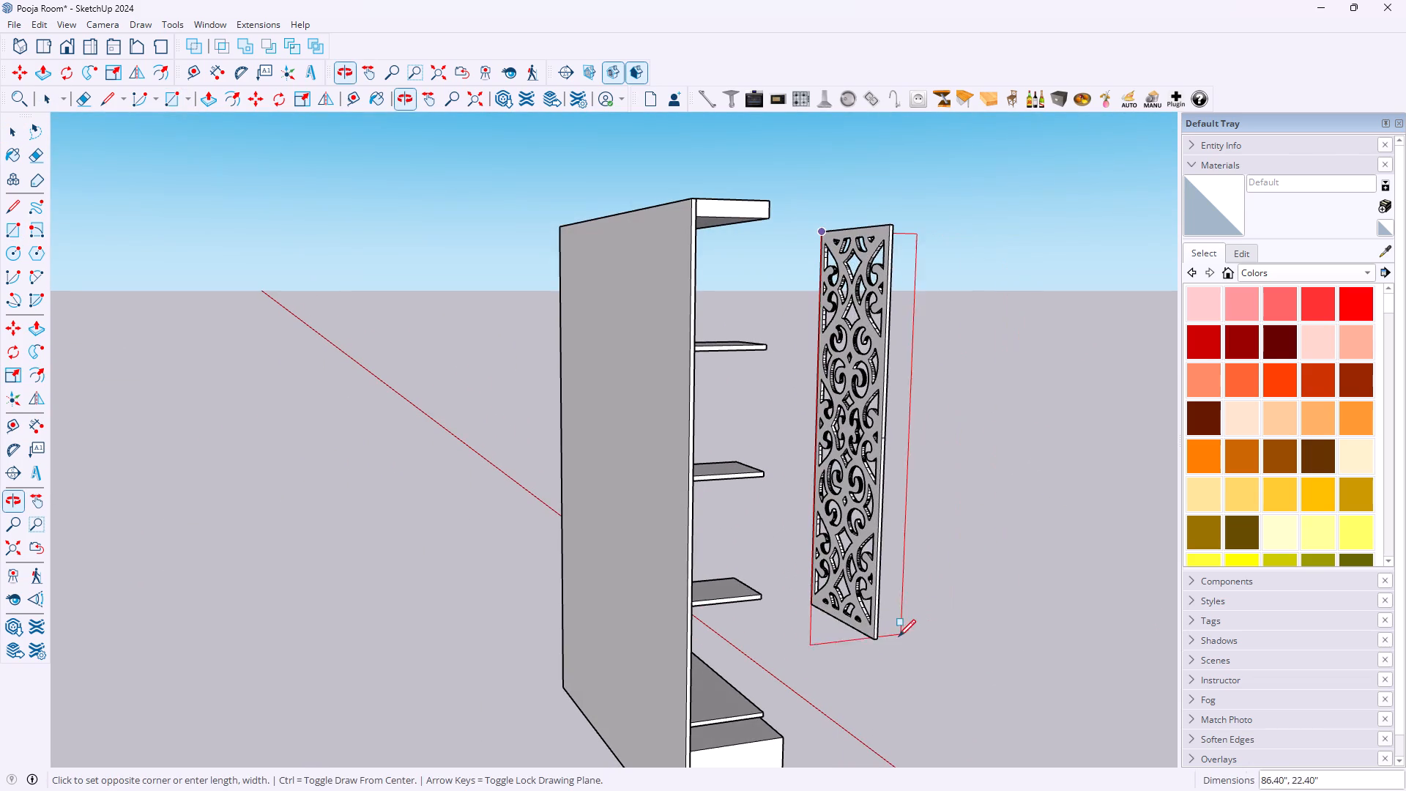
{"action": "left_click", "coordinate": [871, 642]}
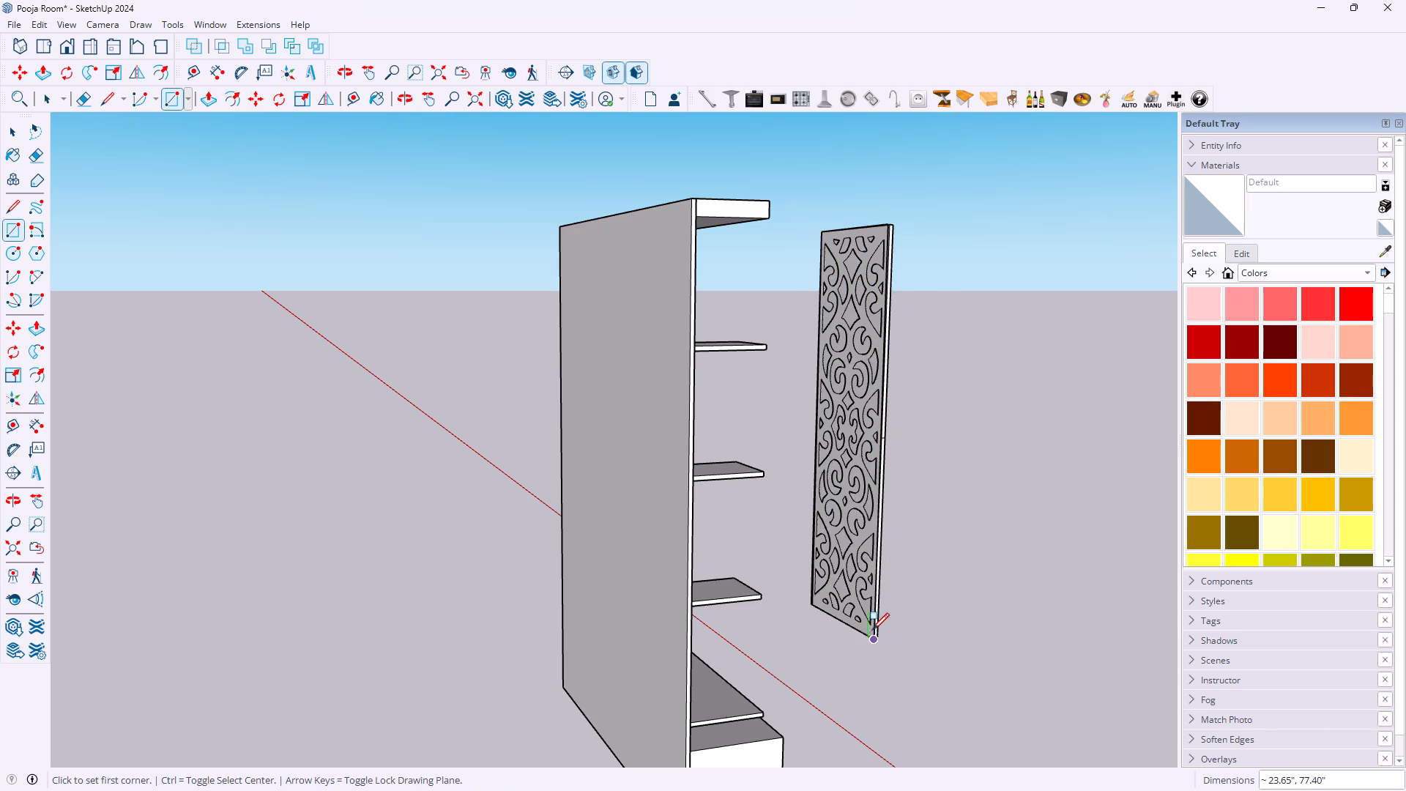
Reverse the backing face seen through the jali openings so its front side faces outward.
{"action": "middle_click_drag", "start_coordinate": [940, 594], "coordinate": [280, 527]}
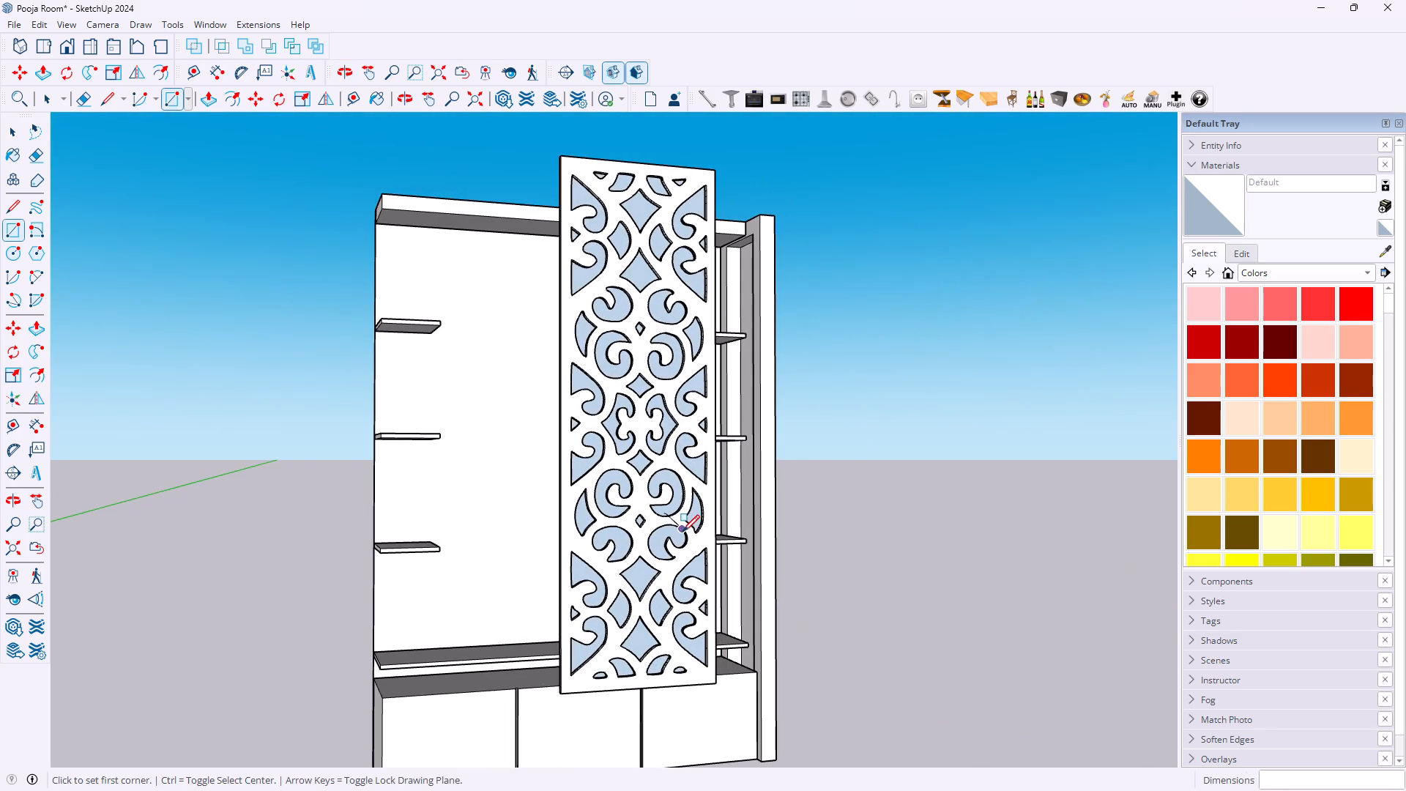
{"action": "middle_click_drag", "start_coordinate": [682, 532], "coordinate": [603, 534]}
{"action": "scroll", "coordinate": [614, 547], "scroll_direction": "up", "scroll_amount": 1}
{"action": "key", "text": "space"}
{"action": "left_click", "coordinate": [614, 549]}
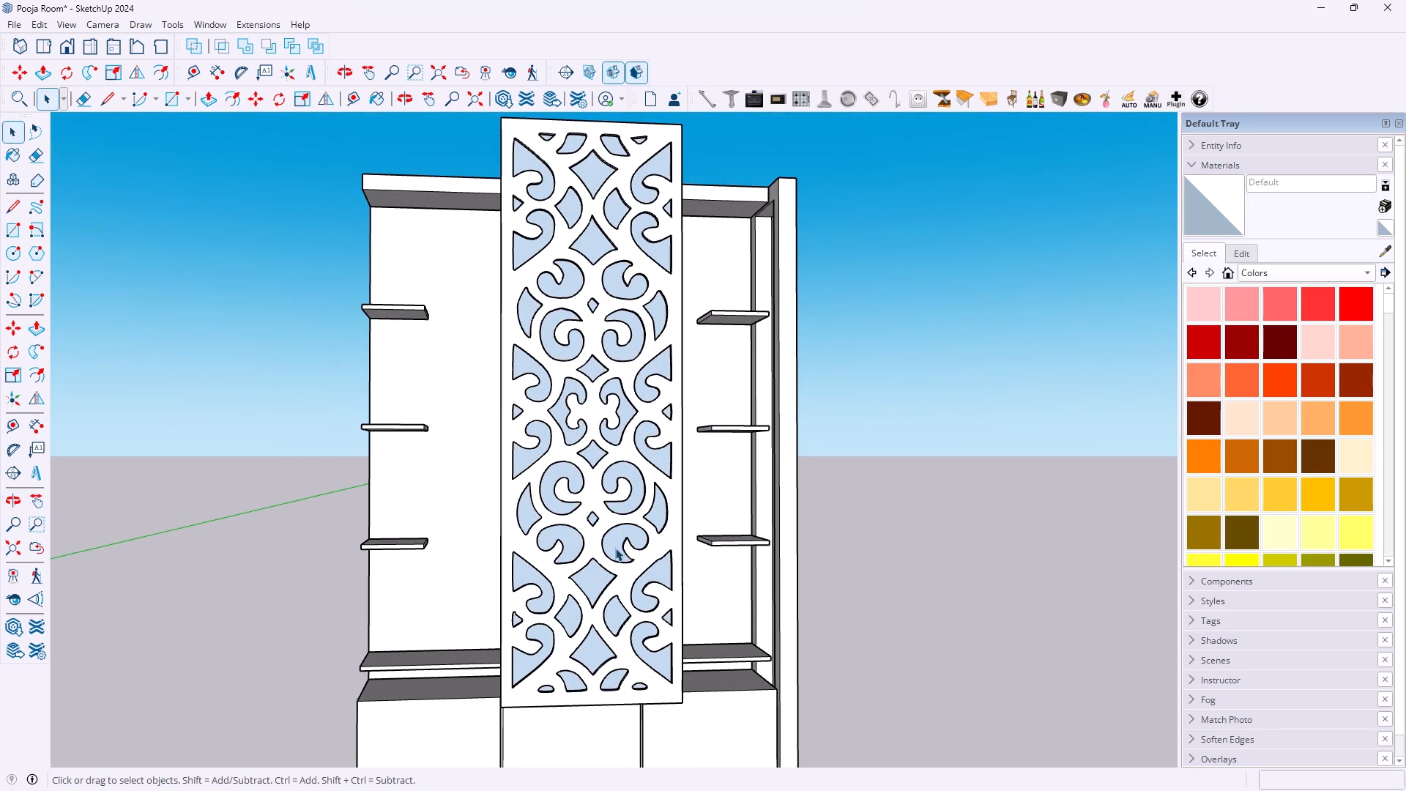
{"action": "right_click", "coordinate": [616, 548]}
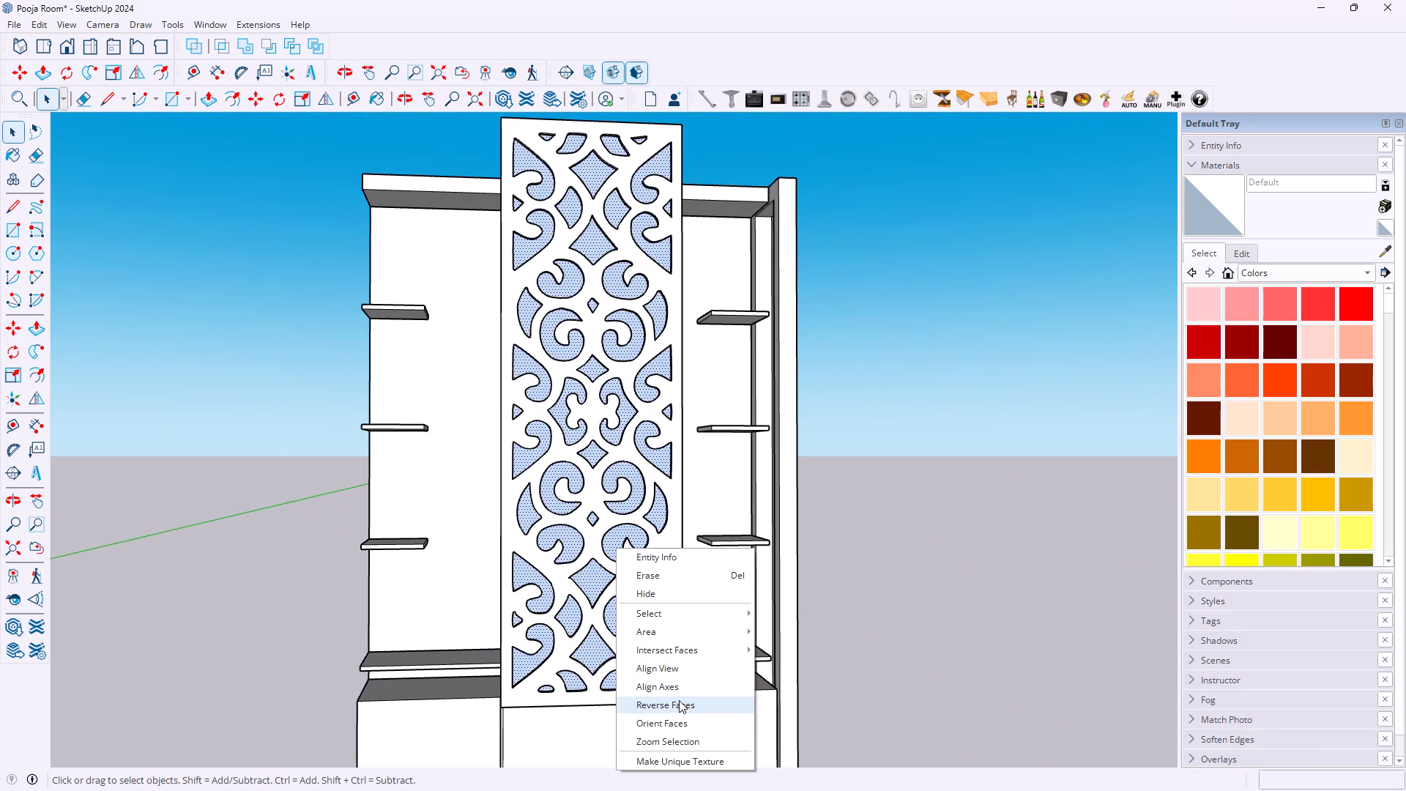
{"action": "left_click", "coordinate": [679, 700]}
{"action": "left_click", "coordinate": [944, 571]}
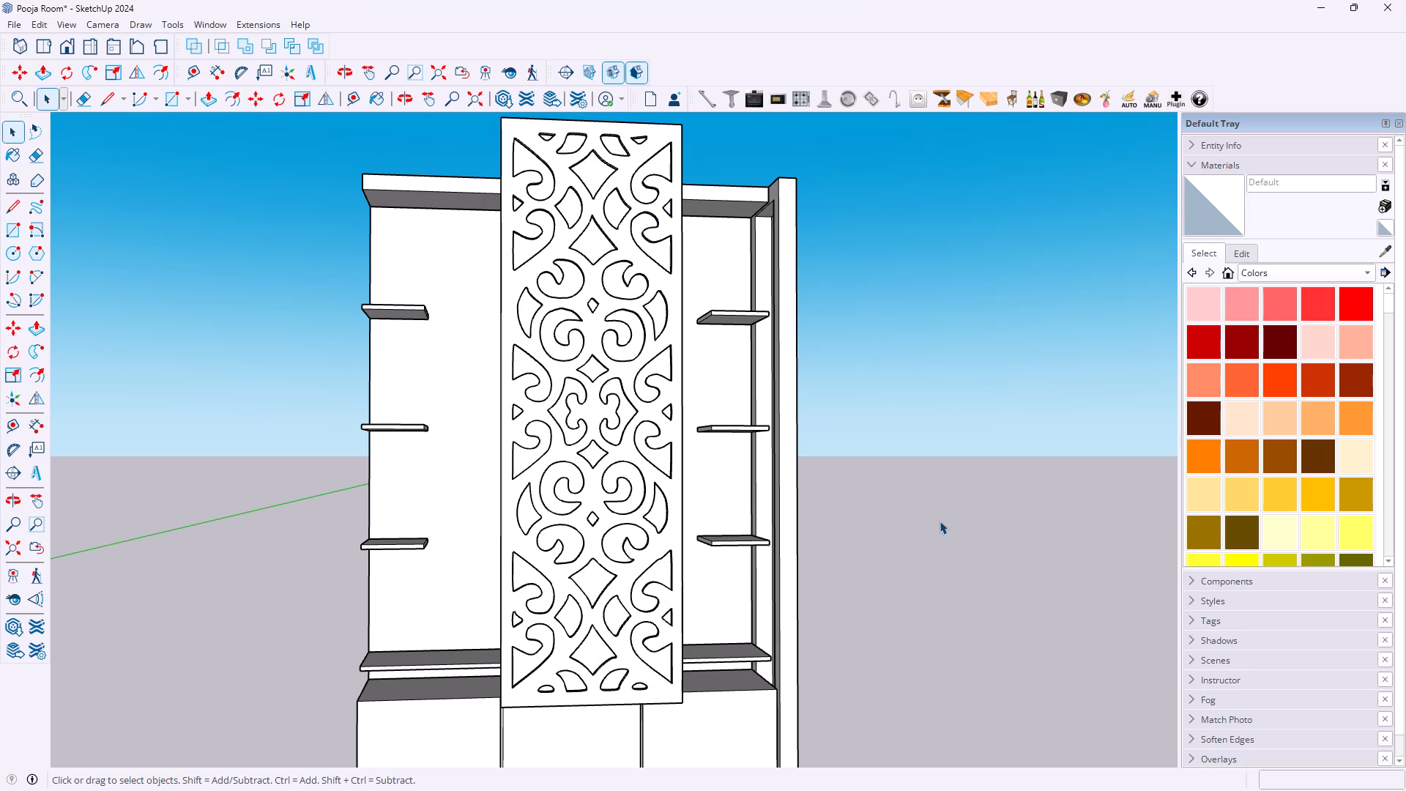
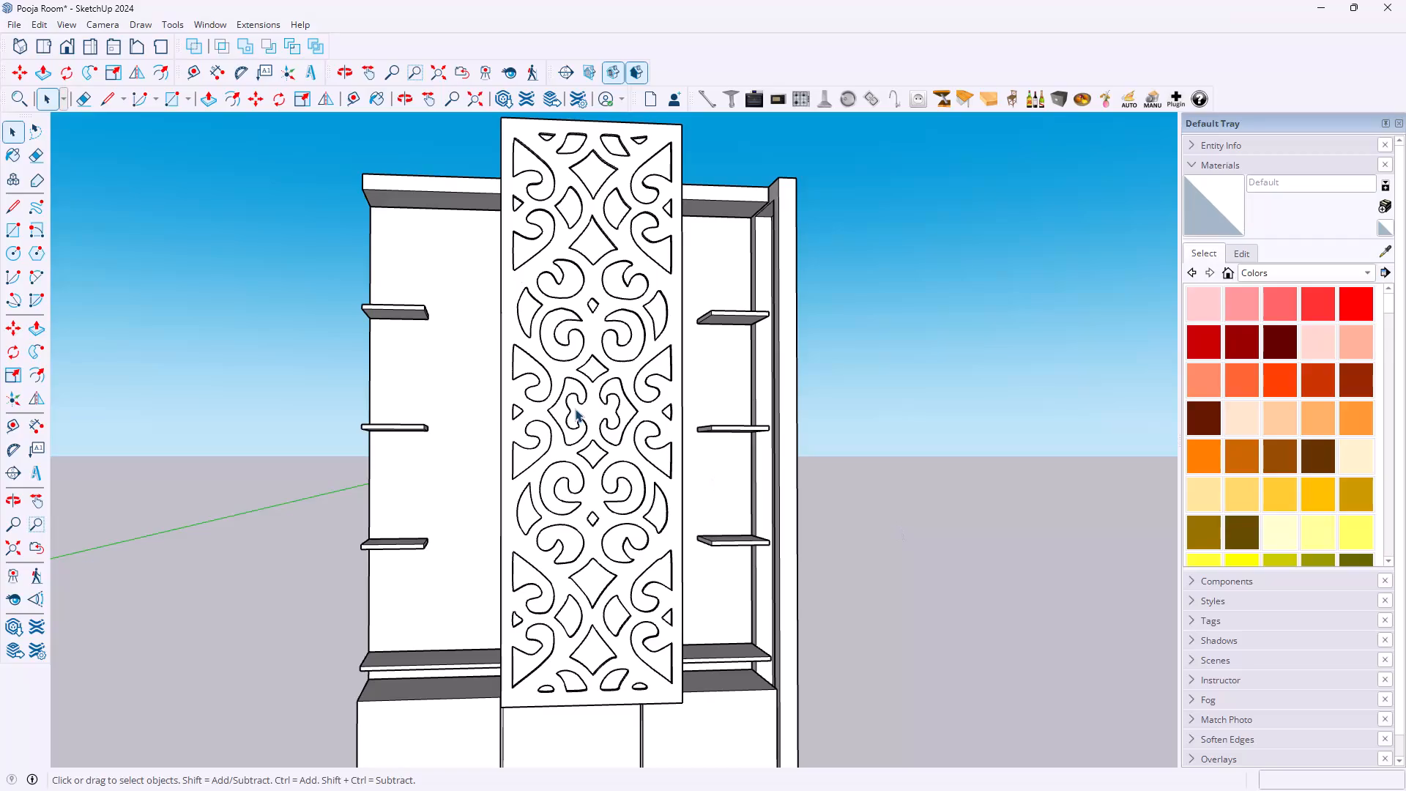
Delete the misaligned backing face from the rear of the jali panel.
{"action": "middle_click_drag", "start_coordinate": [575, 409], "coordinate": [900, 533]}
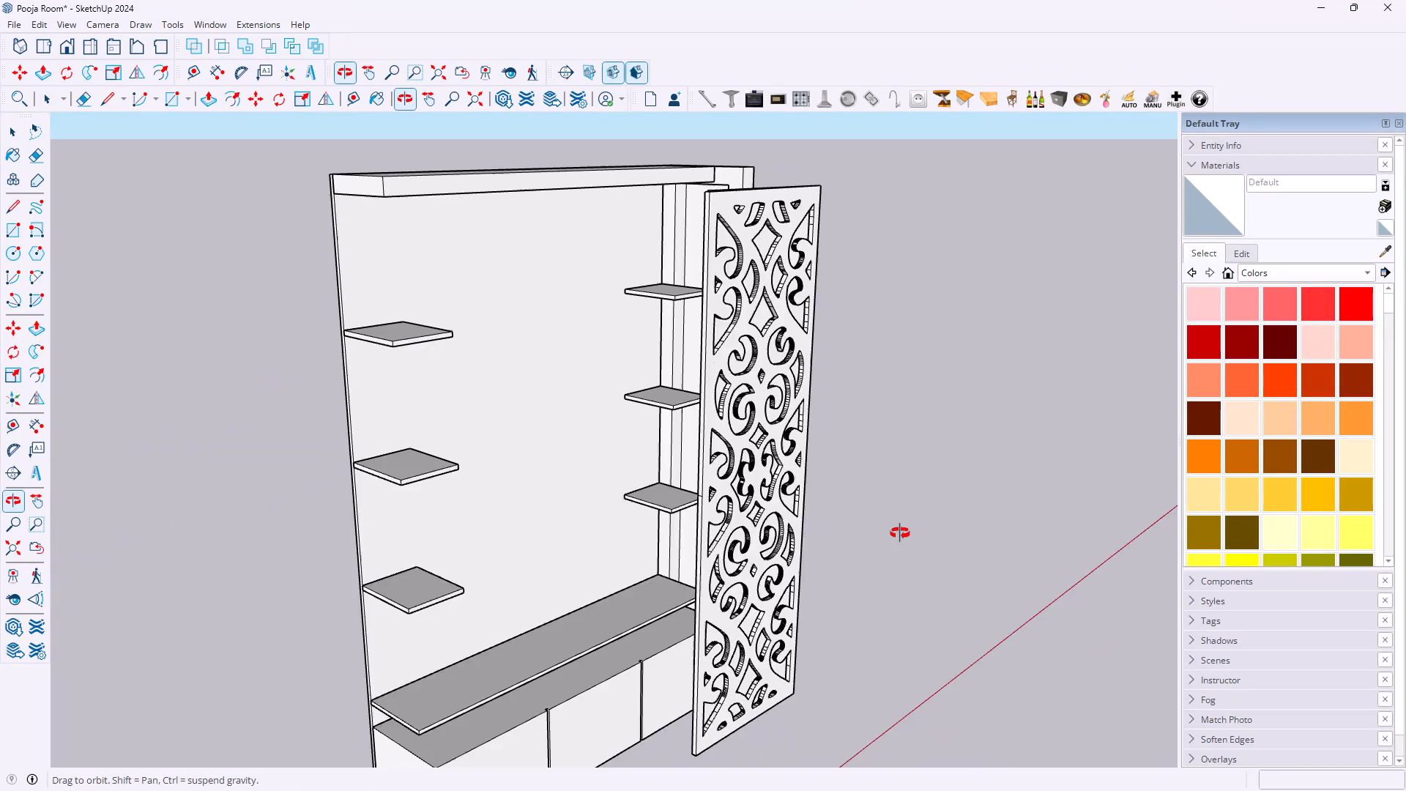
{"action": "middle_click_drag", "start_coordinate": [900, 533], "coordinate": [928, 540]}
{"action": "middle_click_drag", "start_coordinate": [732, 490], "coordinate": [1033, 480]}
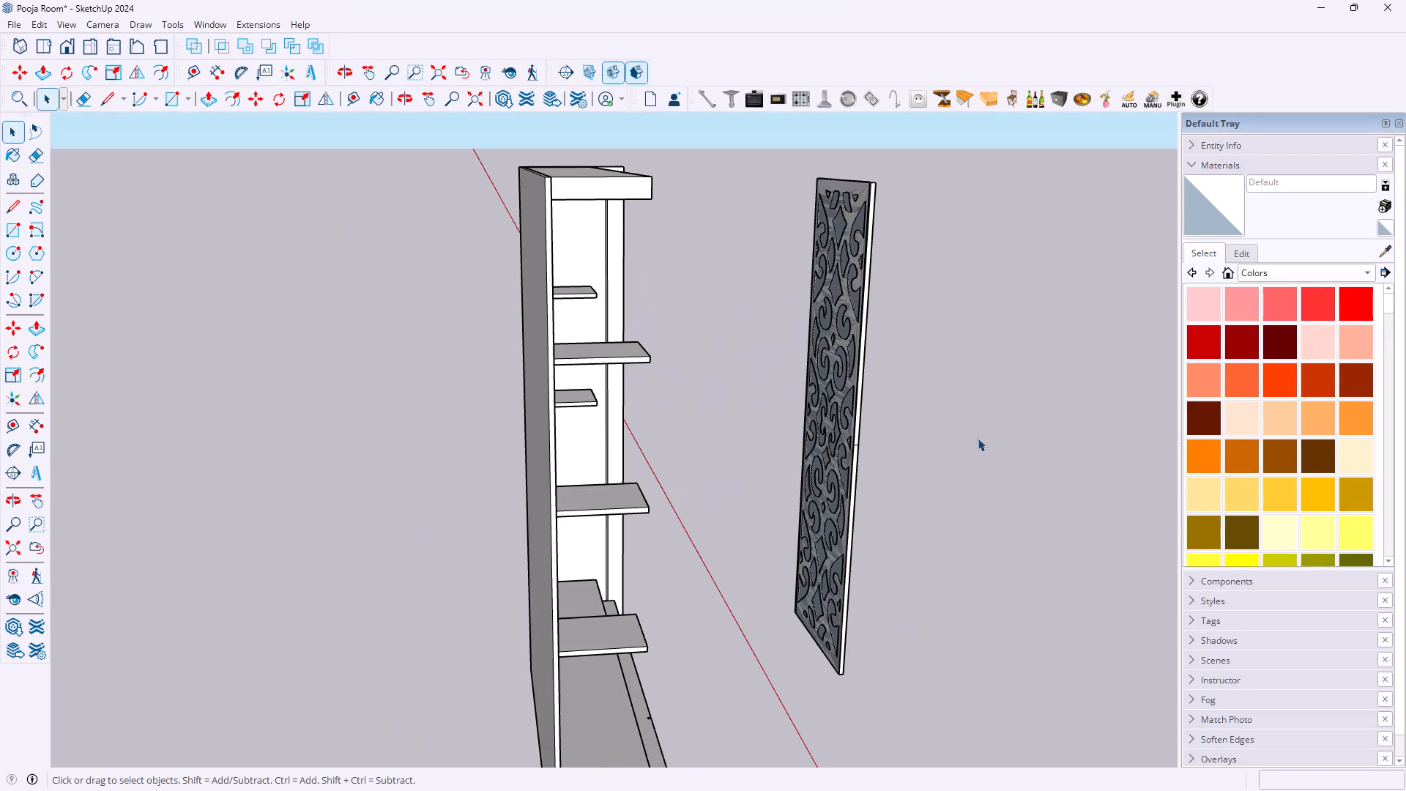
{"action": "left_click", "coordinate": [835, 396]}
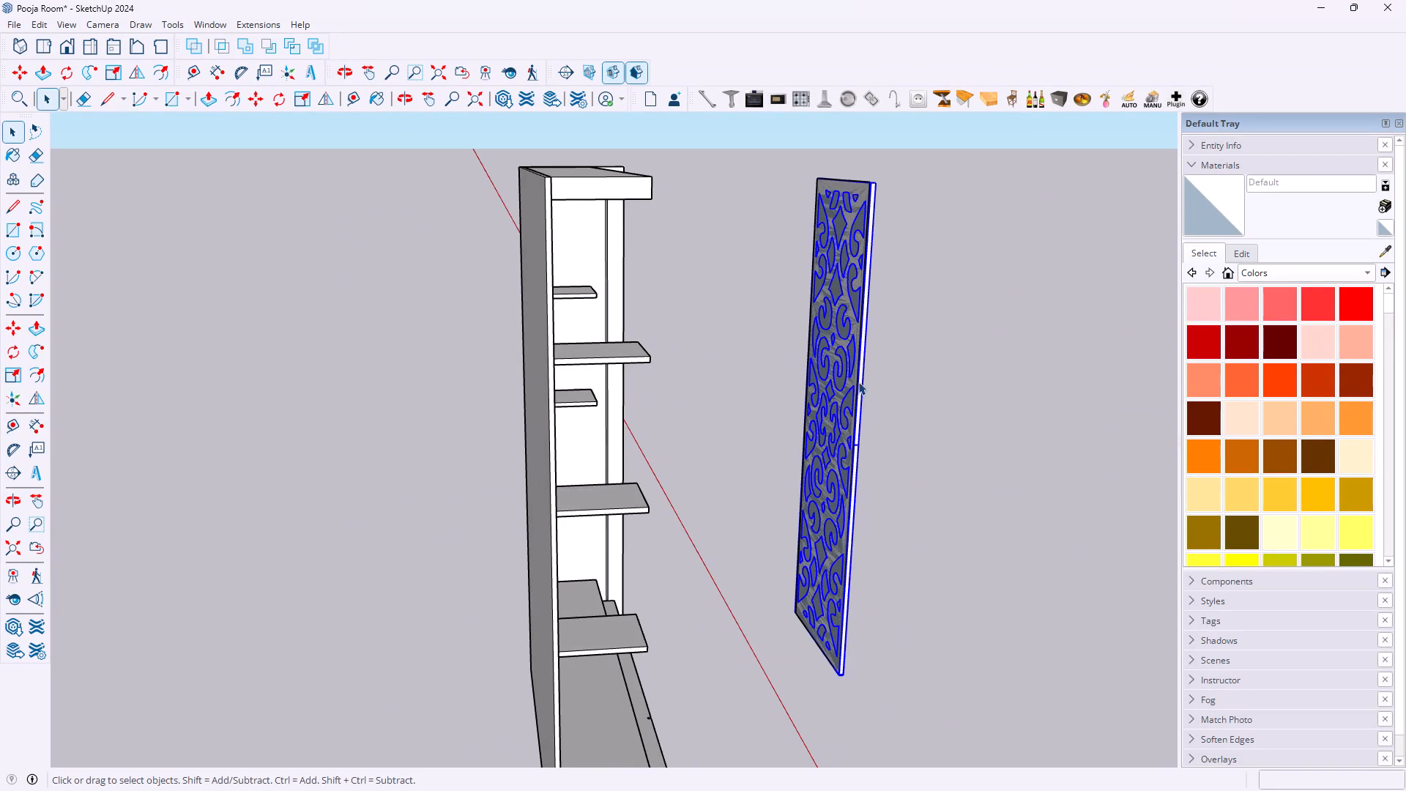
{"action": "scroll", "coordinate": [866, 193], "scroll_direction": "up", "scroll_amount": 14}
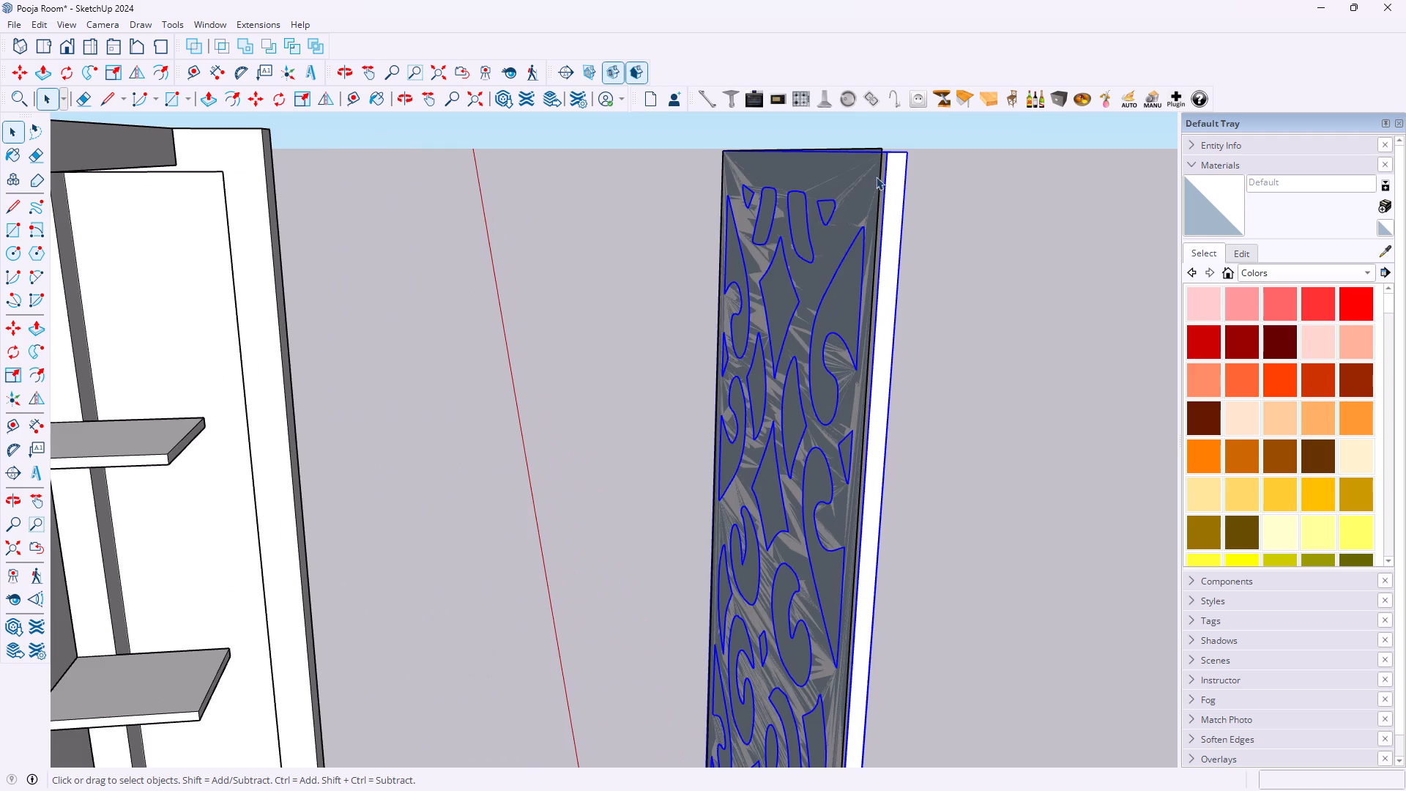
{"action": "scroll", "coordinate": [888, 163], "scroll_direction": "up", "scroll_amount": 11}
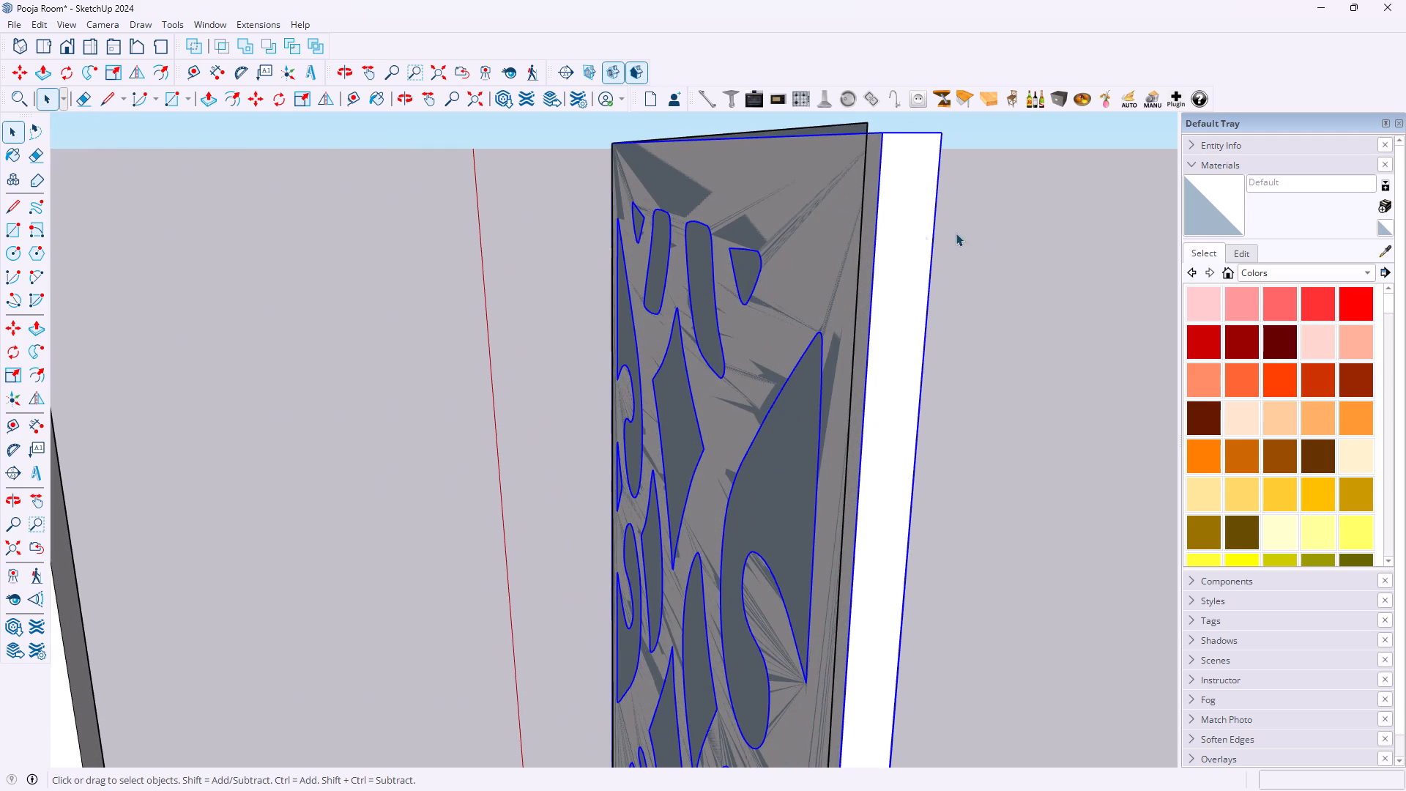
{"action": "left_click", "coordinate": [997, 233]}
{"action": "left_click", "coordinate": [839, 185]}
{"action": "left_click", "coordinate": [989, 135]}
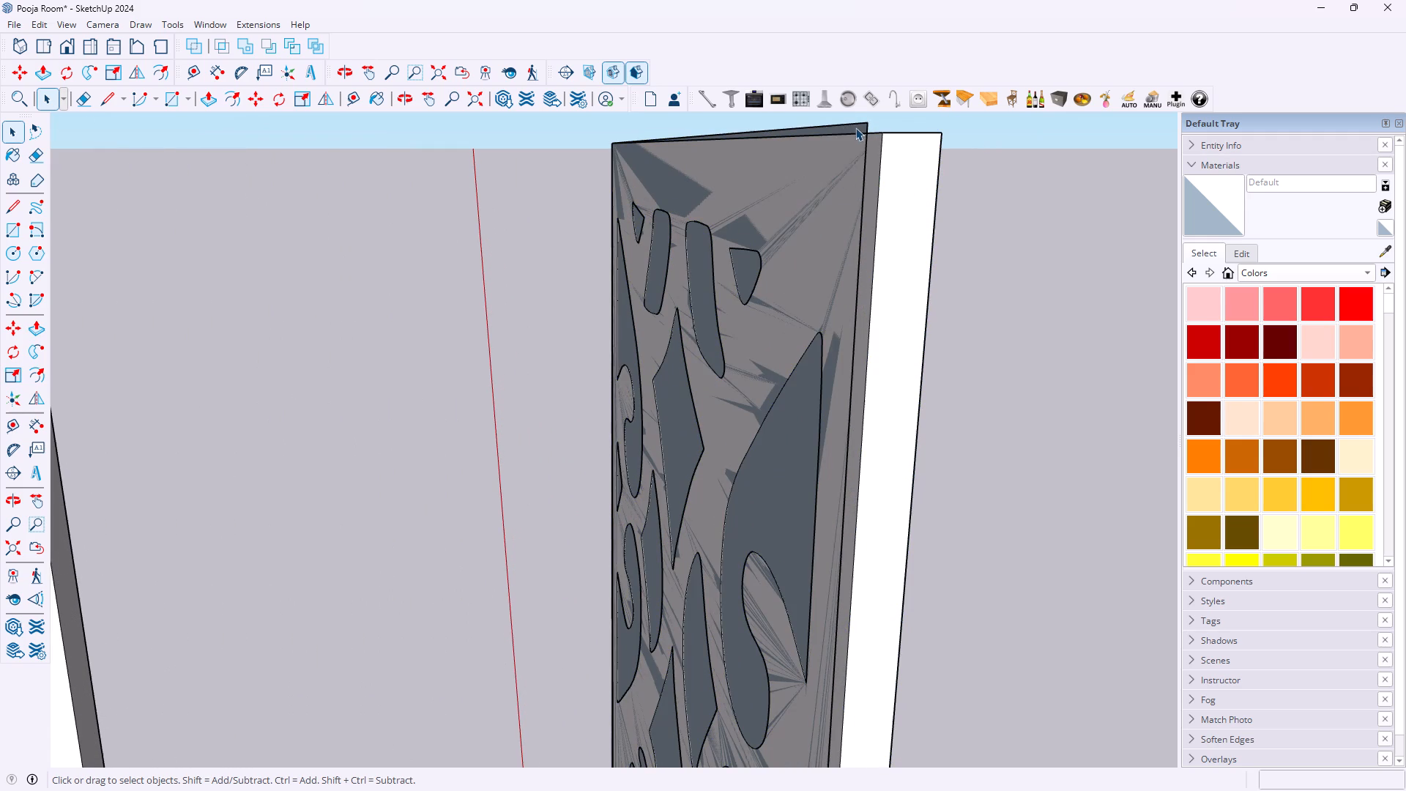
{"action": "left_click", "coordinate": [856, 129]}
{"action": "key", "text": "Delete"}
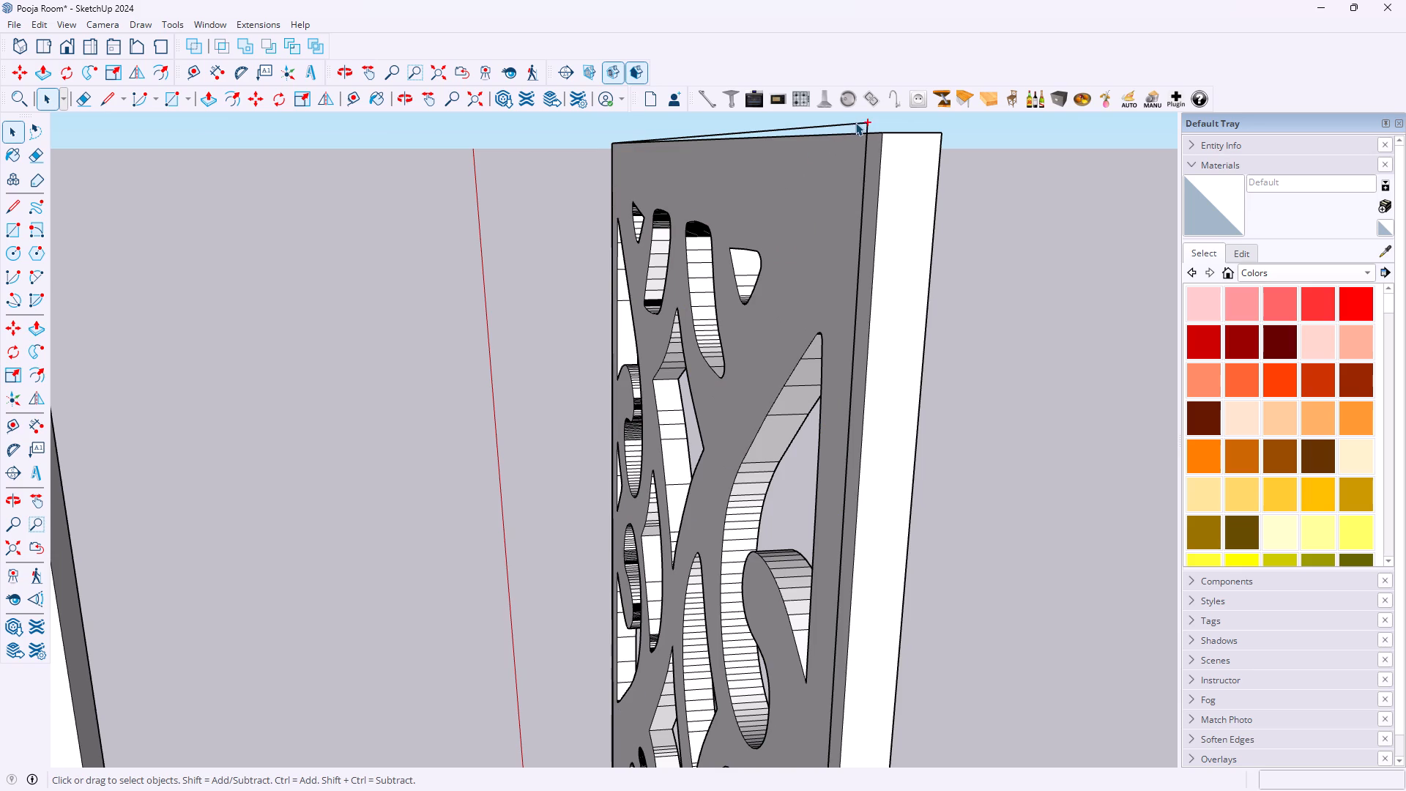
Undo the deletion, the face reversal and the misaligned backing rectangle, taking the jali panel back to having no backing.
{"action": "key", "text": "ctrl+z"}
{"action": "key", "text": "ctrl+z"}
{"action": "key", "text": "ctrl+z"}
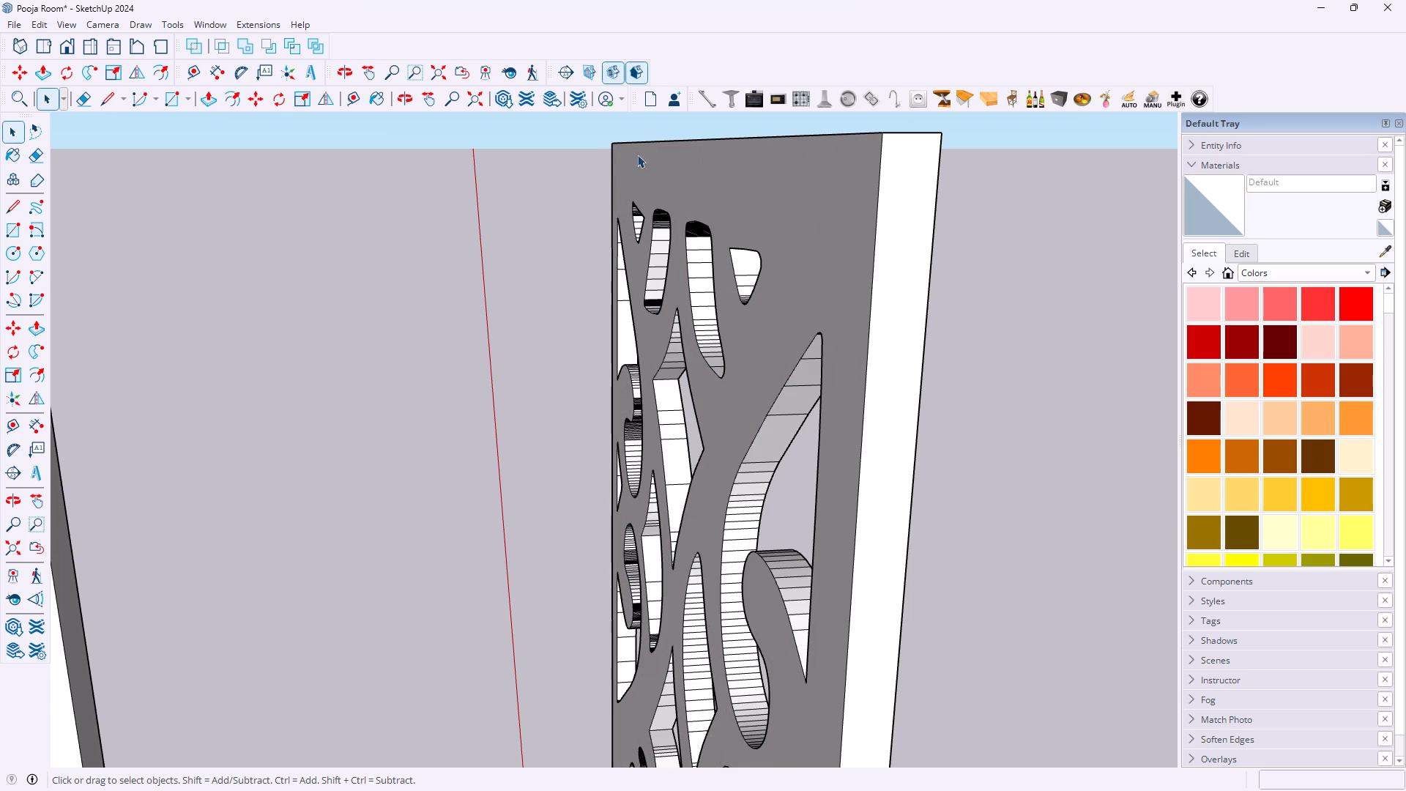
Draw a new backing rectangle about 77.25" by 24.14" across the jali panel's rear, from its top corner to the diagonally opposite bottom corner.
{"action": "key", "text": "r"}
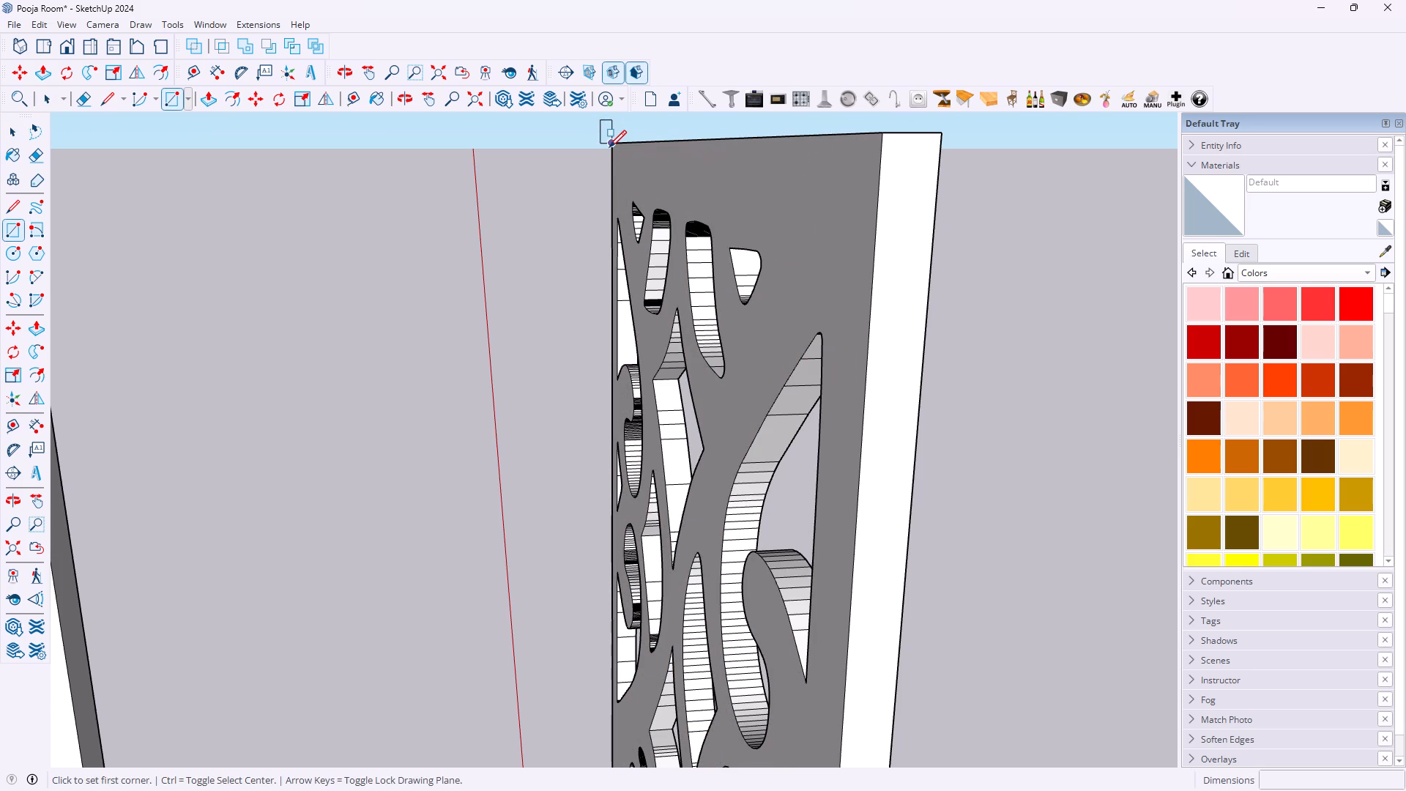
{"action": "middle_click_drag", "start_coordinate": [611, 147], "coordinate": [896, 163]}
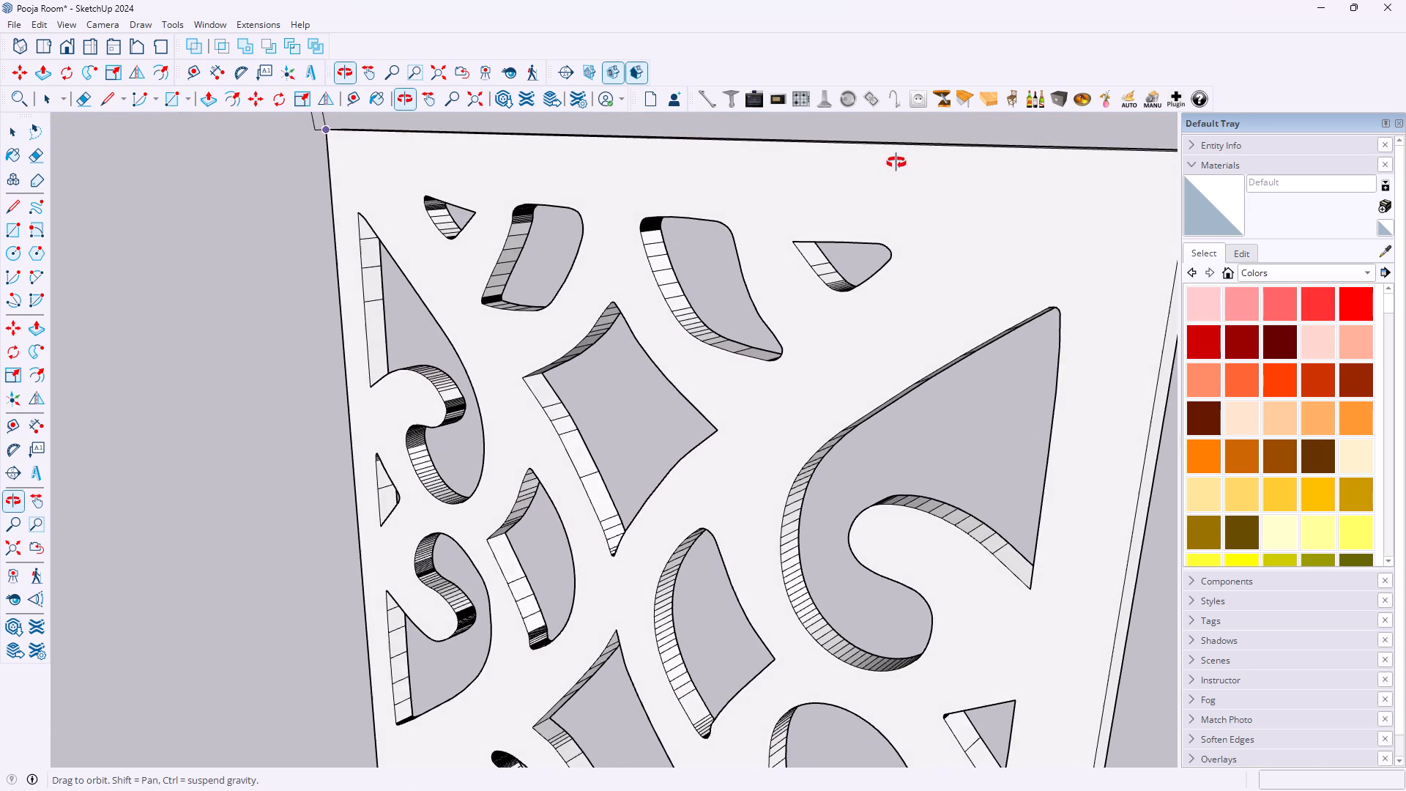
{"action": "middle_click_drag", "start_coordinate": [896, 163], "coordinate": [899, 162]}
{"action": "scroll", "coordinate": [660, 201], "scroll_direction": "down", "scroll_amount": 3}
{"action": "middle_click_drag", "start_coordinate": [663, 220], "coordinate": [837, 209]}
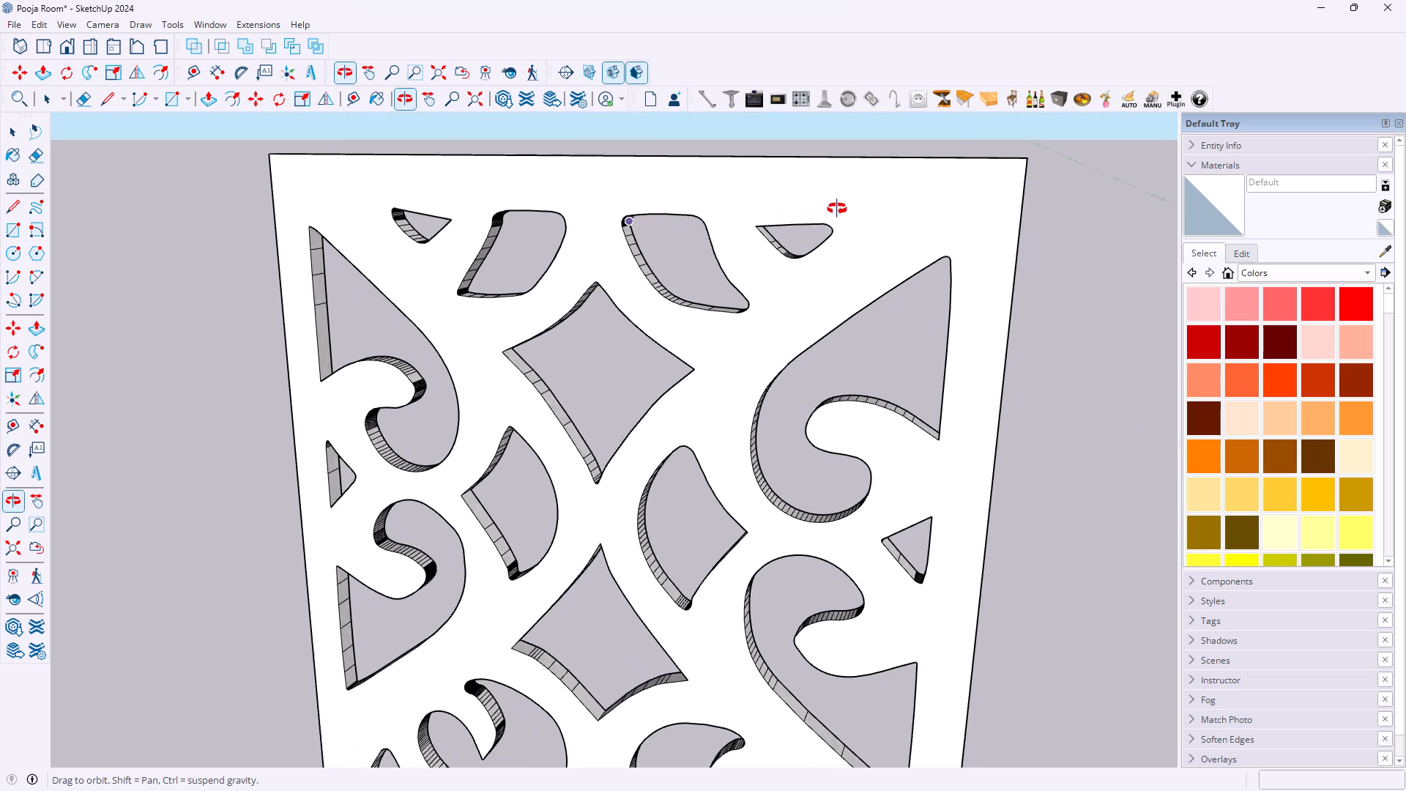
{"action": "middle_click_drag", "start_coordinate": [837, 209], "coordinate": [852, 208]}
{"action": "left_click", "coordinate": [250, 155]}
{"action": "scroll", "coordinate": [445, 283], "scroll_direction": "down", "scroll_amount": 5}
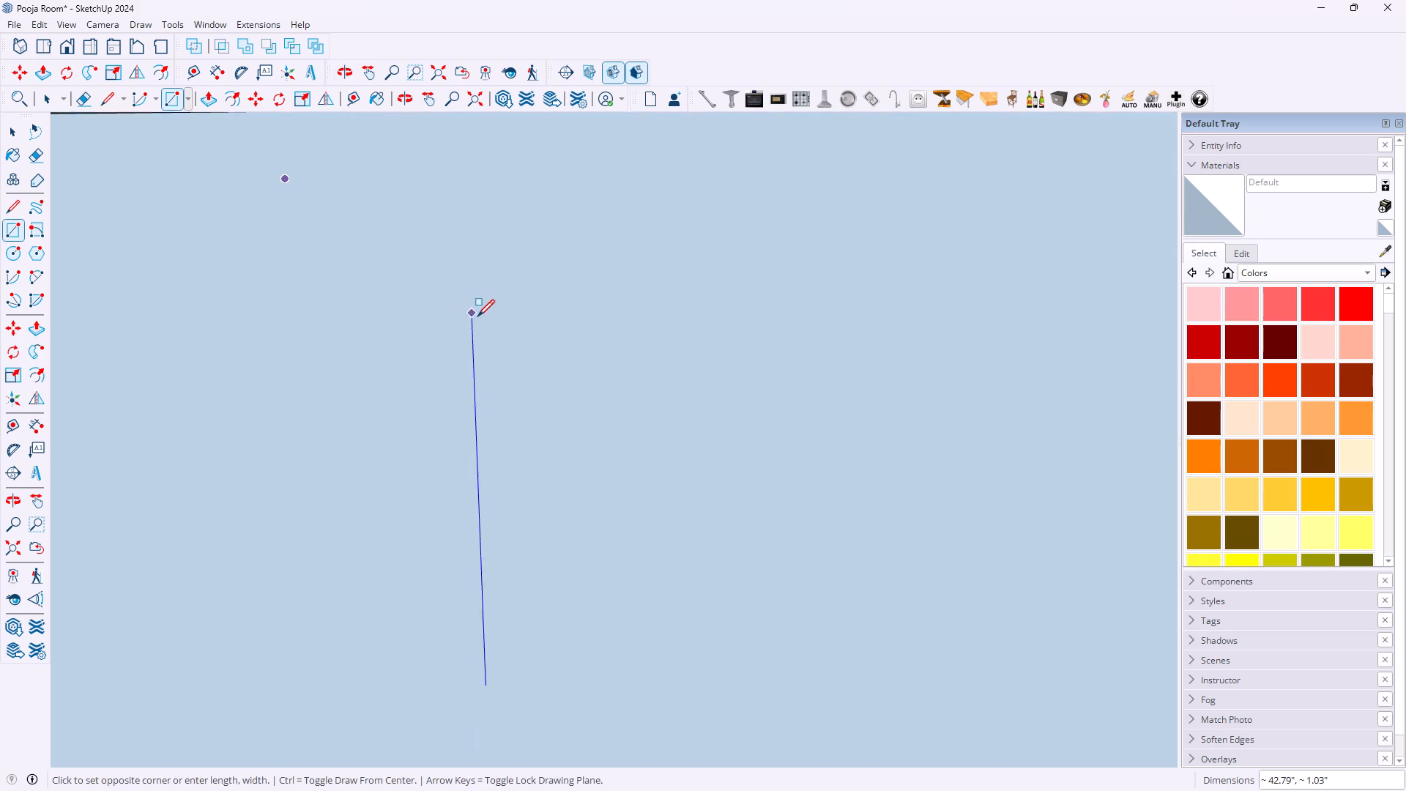
{"action": "scroll", "coordinate": [505, 316], "scroll_direction": "up", "scroll_amount": 11}
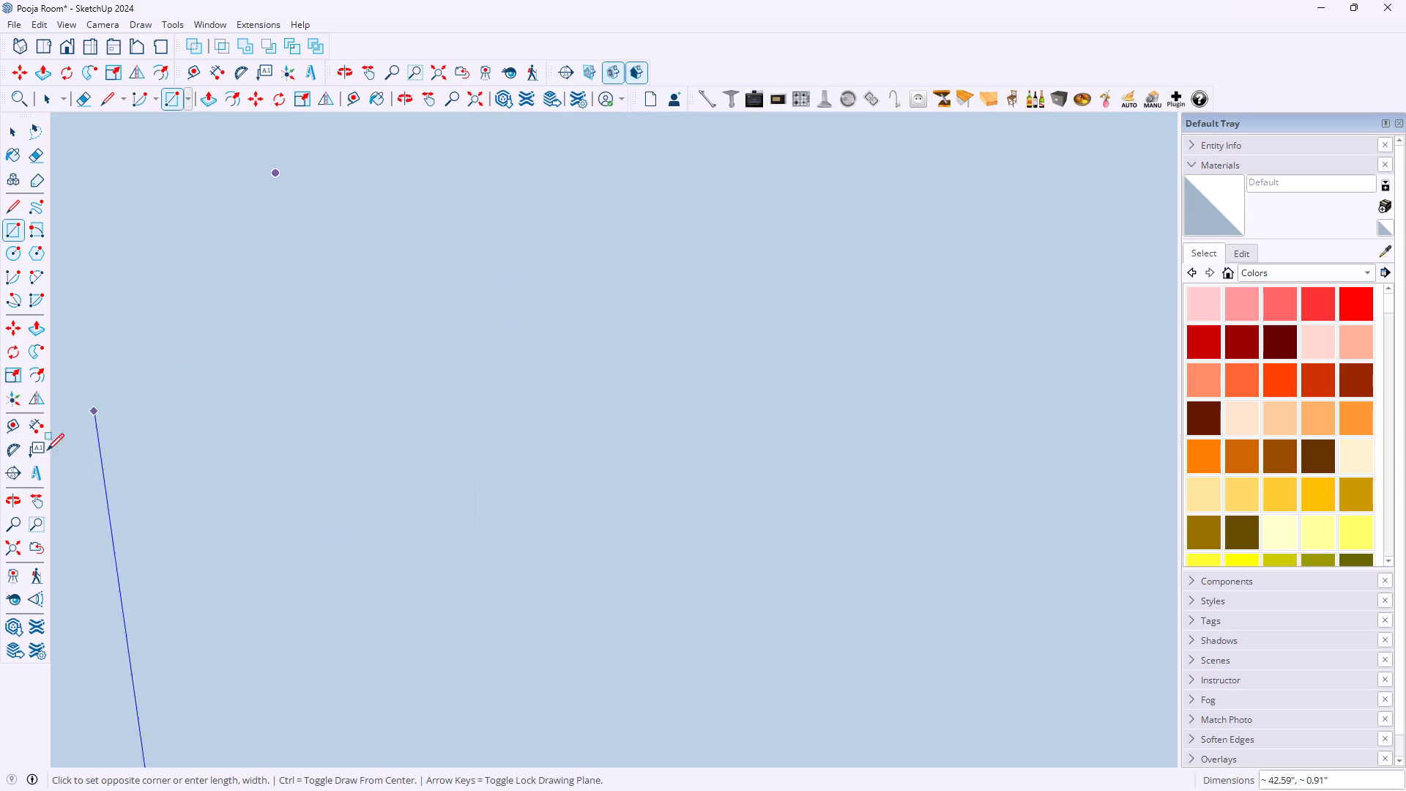
{"action": "left_click", "coordinate": [12, 548]}
{"action": "scroll", "coordinate": [338, 410], "scroll_direction": "up", "scroll_amount": 1}
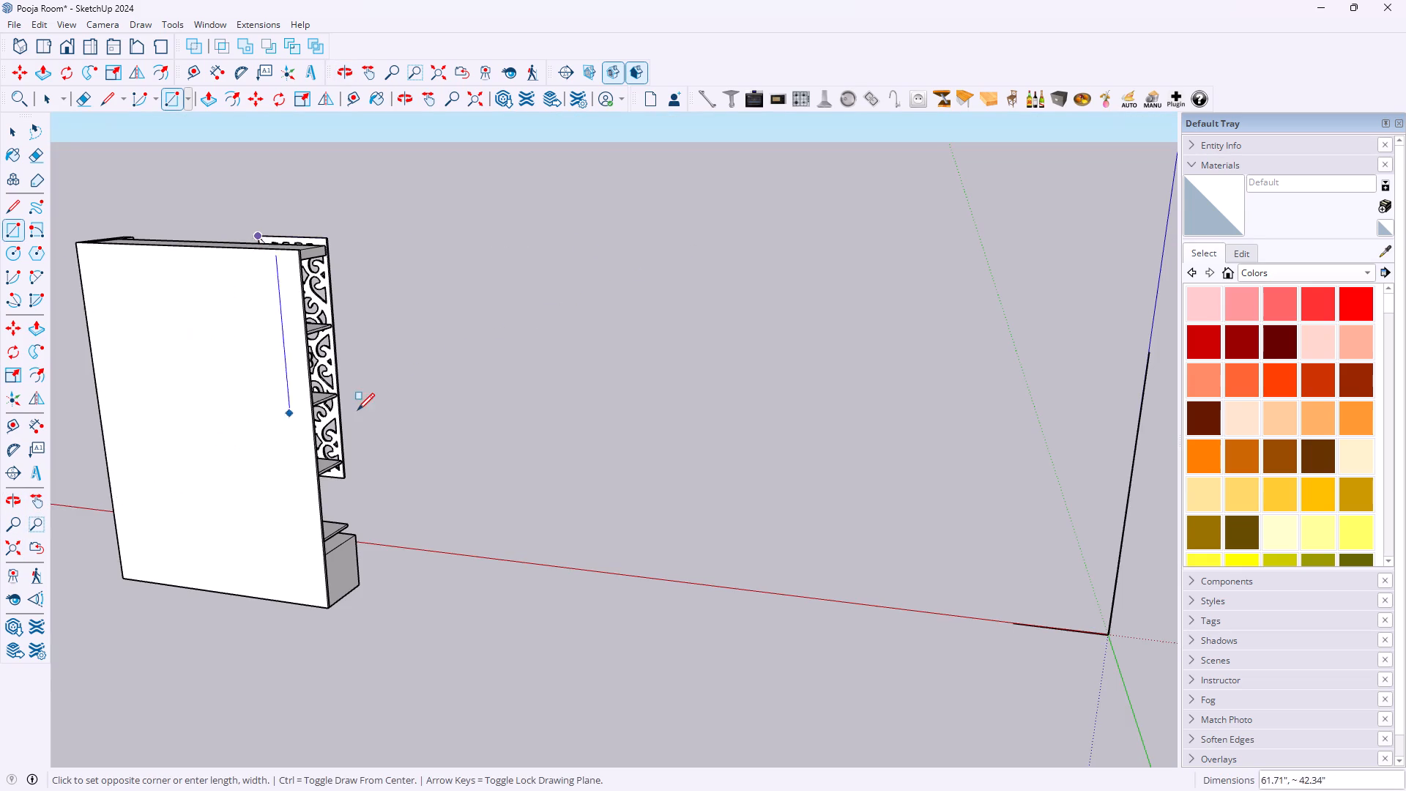
{"action": "scroll", "coordinate": [357, 410], "scroll_direction": "up", "scroll_amount": 12}
{"action": "scroll", "coordinate": [317, 483], "scroll_direction": "up", "scroll_amount": 4}
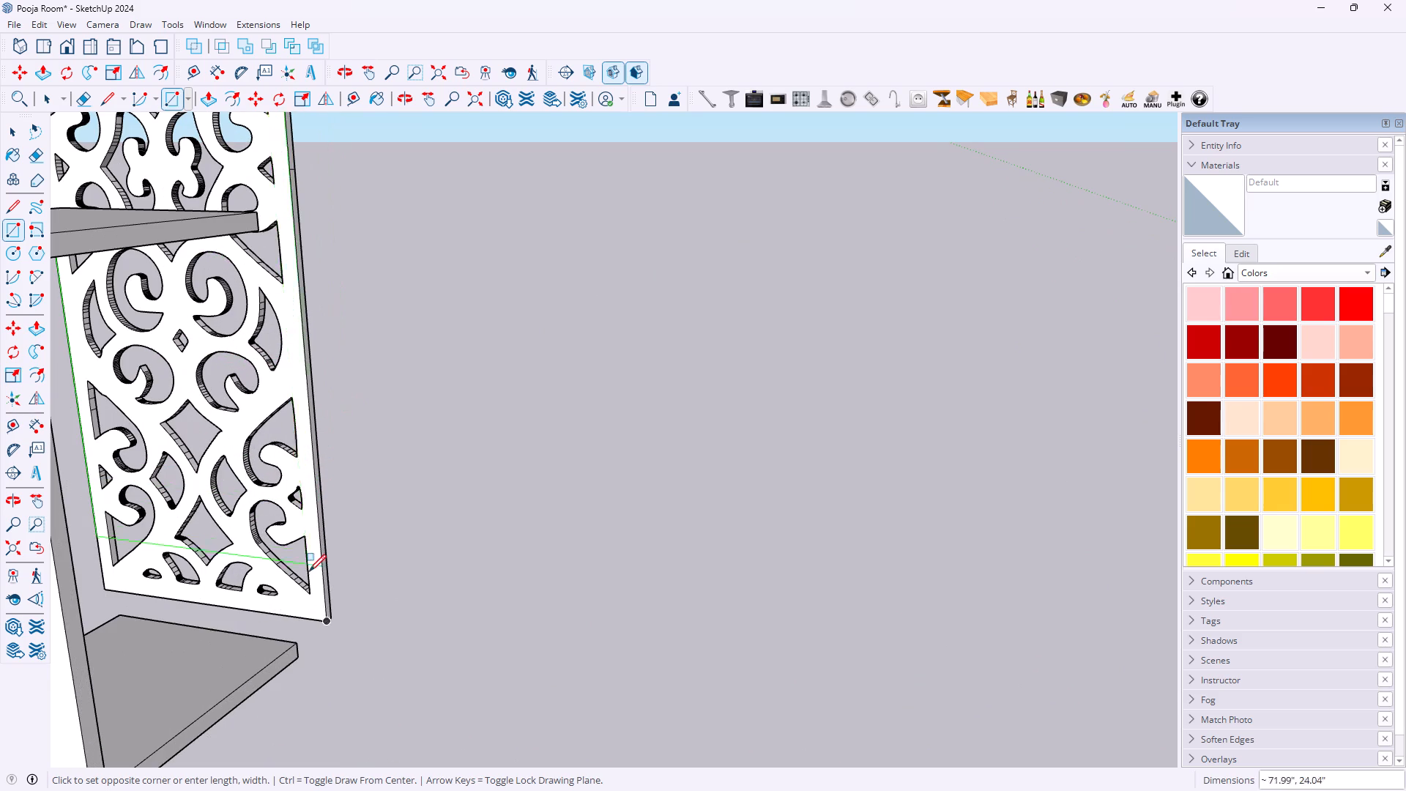
{"action": "scroll", "coordinate": [327, 624], "scroll_direction": "up", "scroll_amount": 2}
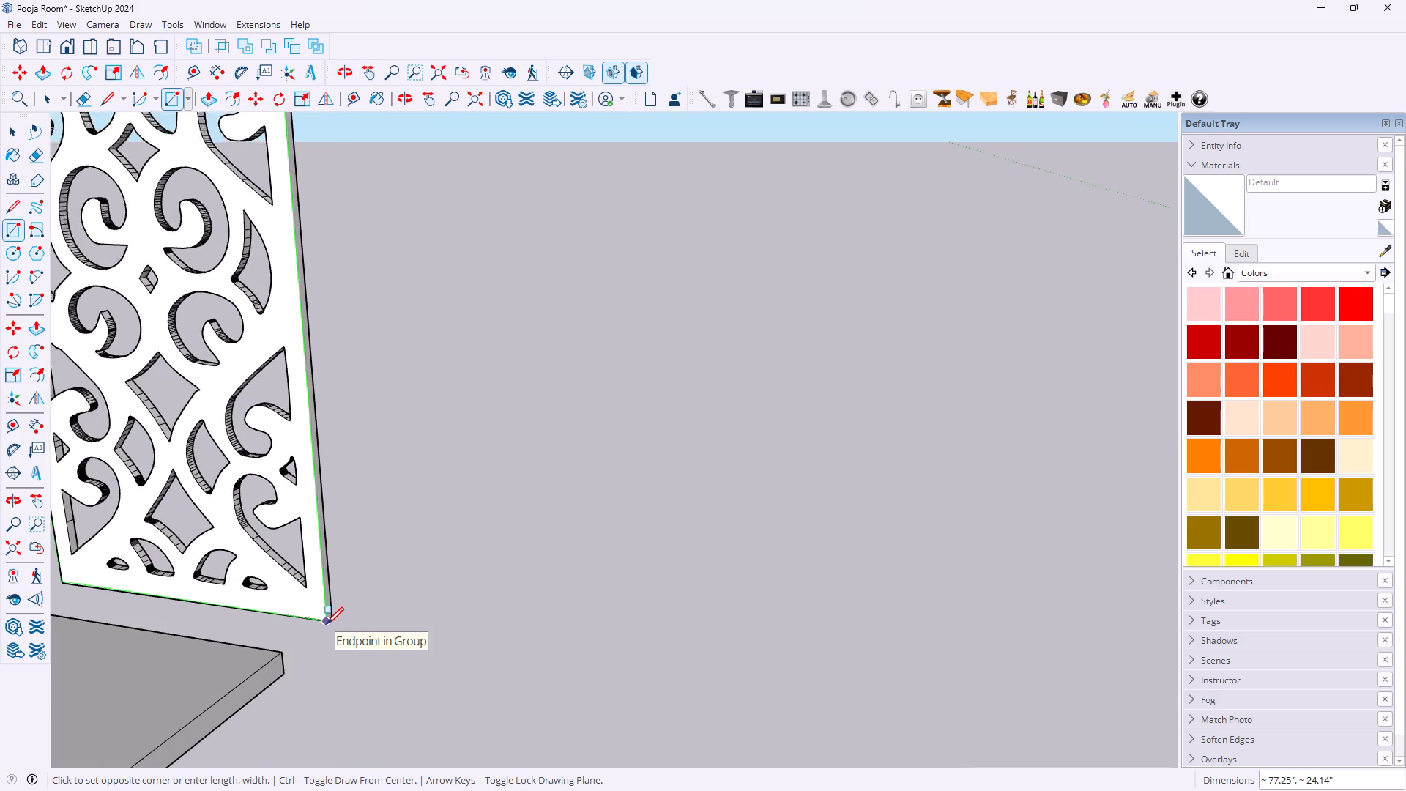
{"action": "scroll", "coordinate": [327, 624], "scroll_direction": "up", "scroll_amount": 16}
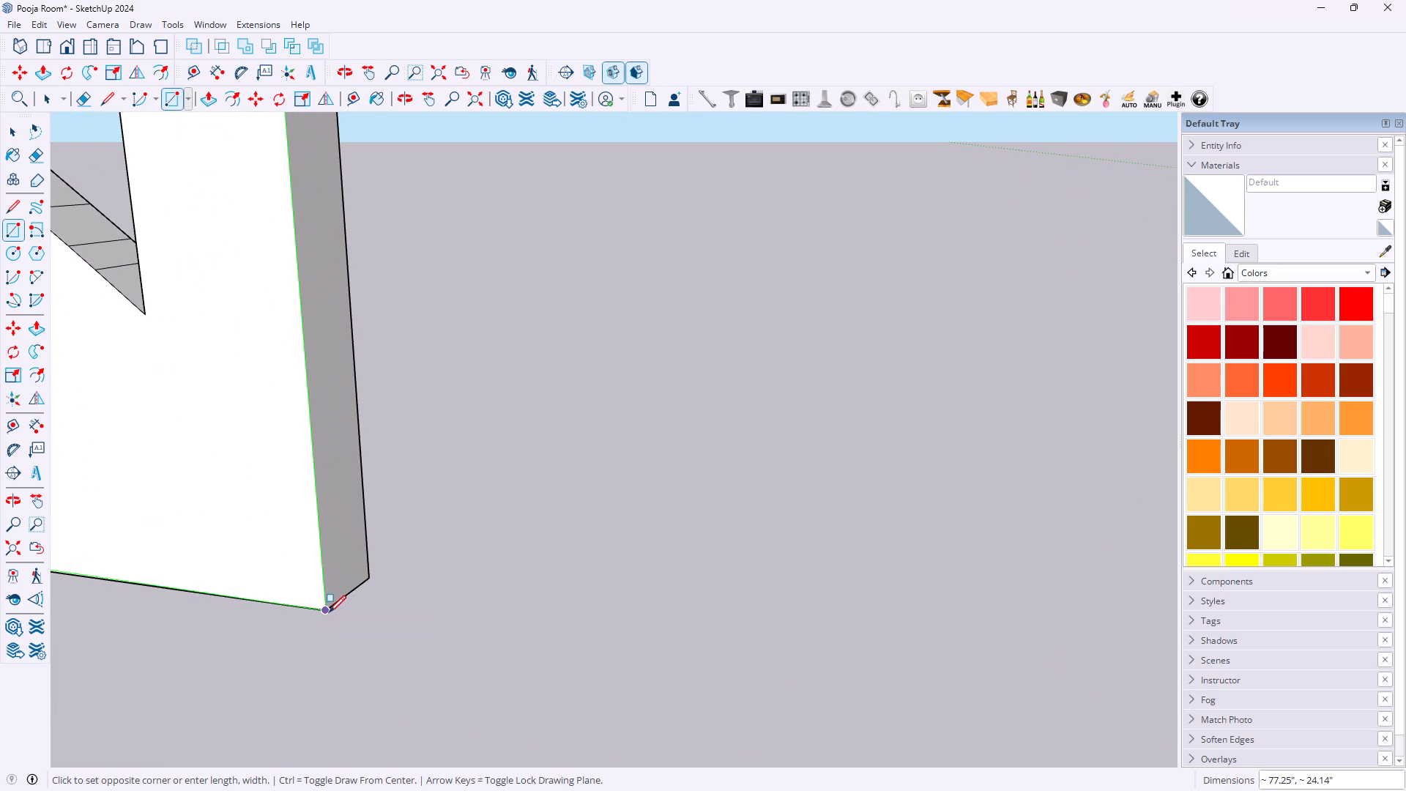
{"action": "left_click", "coordinate": [328, 612]}
Make the new backing face on the rear of the jali panel its own group.
{"action": "scroll", "coordinate": [334, 497], "scroll_direction": "down", "scroll_amount": 6}
{"action": "scroll", "coordinate": [333, 447], "scroll_direction": "up", "scroll_amount": 1}
{"action": "scroll", "coordinate": [333, 447], "scroll_direction": "down", "scroll_amount": 10}
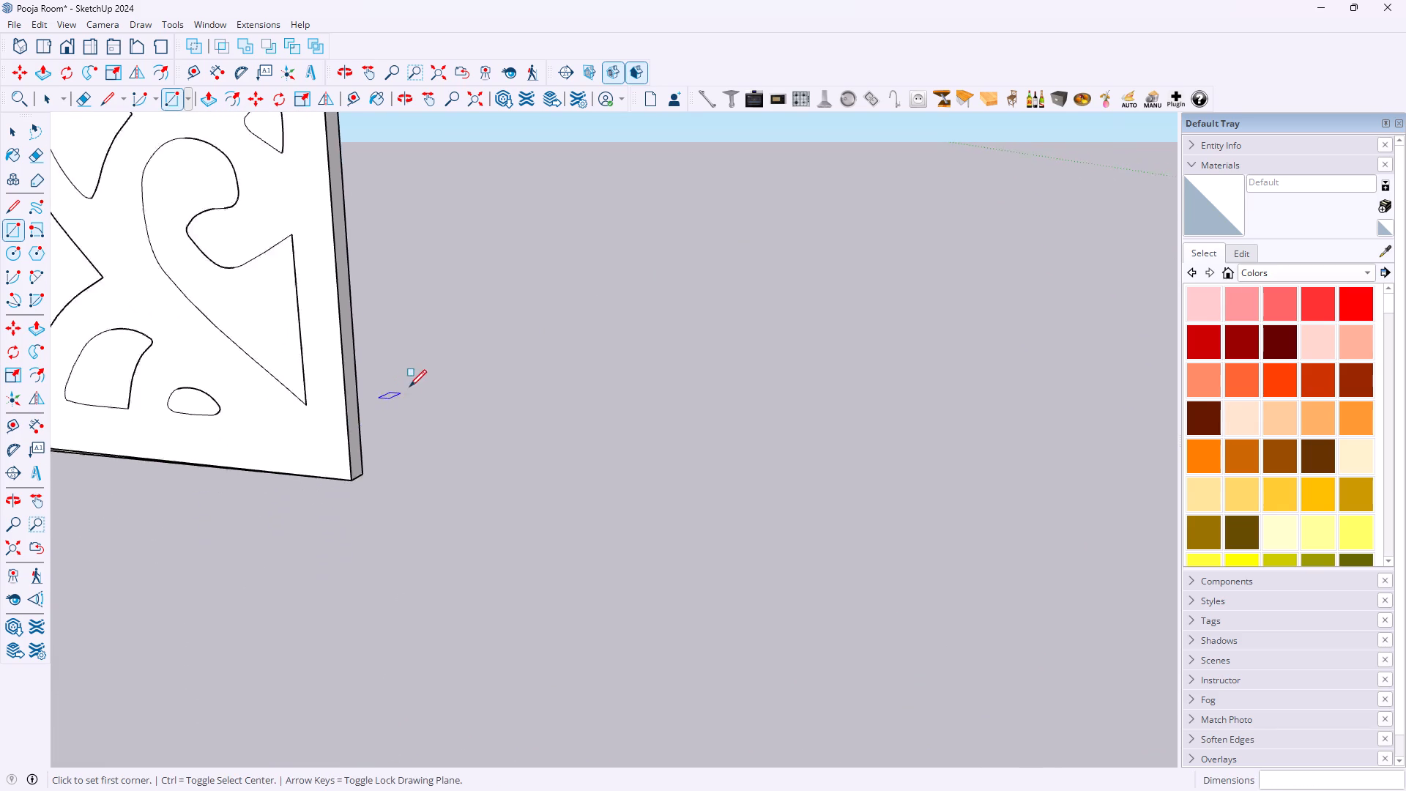
{"action": "scroll", "coordinate": [409, 387], "scroll_direction": "down", "scroll_amount": 2}
{"action": "scroll", "coordinate": [421, 367], "scroll_direction": "up", "scroll_amount": 1}
{"action": "scroll", "coordinate": [421, 367], "scroll_direction": "down", "scroll_amount": 14}
{"action": "middle_click_drag", "start_coordinate": [602, 333], "coordinate": [425, 239]}
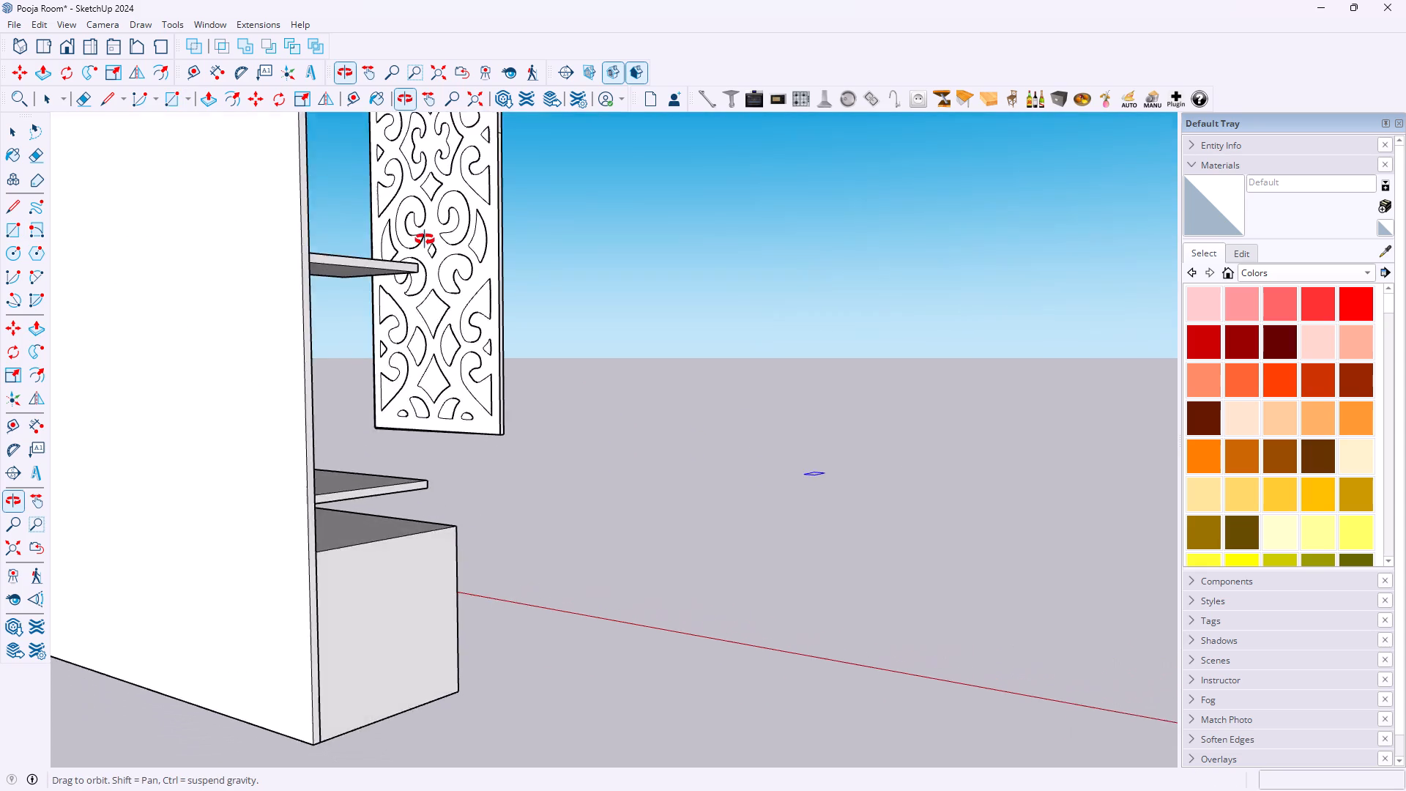
{"action": "middle_click_drag", "start_coordinate": [425, 239], "coordinate": [283, 245]}
{"action": "scroll", "coordinate": [518, 243], "scroll_direction": "down", "scroll_amount": 13}
{"action": "scroll", "coordinate": [631, 221], "scroll_direction": "up", "scroll_amount": 4}
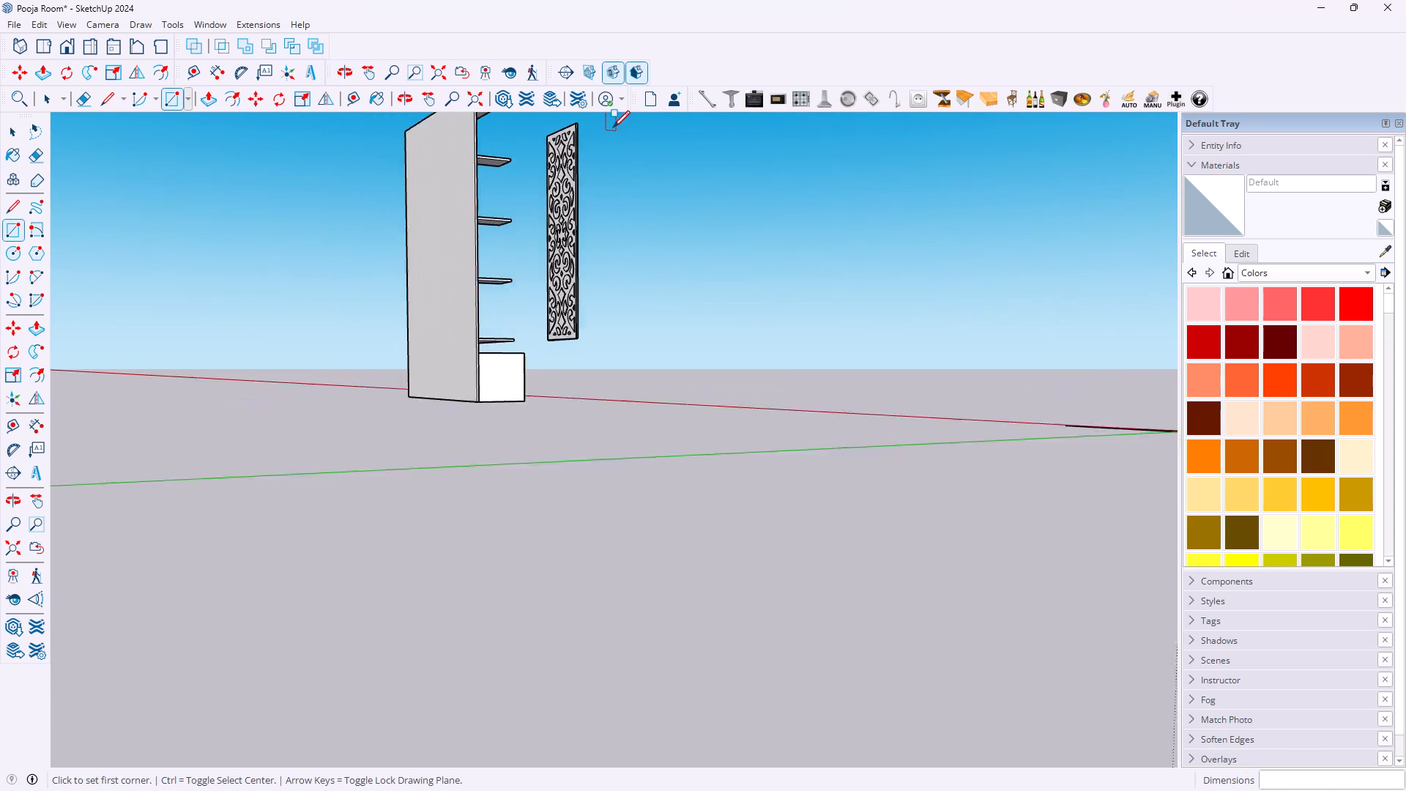
{"action": "scroll", "coordinate": [613, 127], "scroll_direction": "up", "scroll_amount": 14}
{"action": "scroll", "coordinate": [632, 379], "scroll_direction": "down", "scroll_amount": 3}
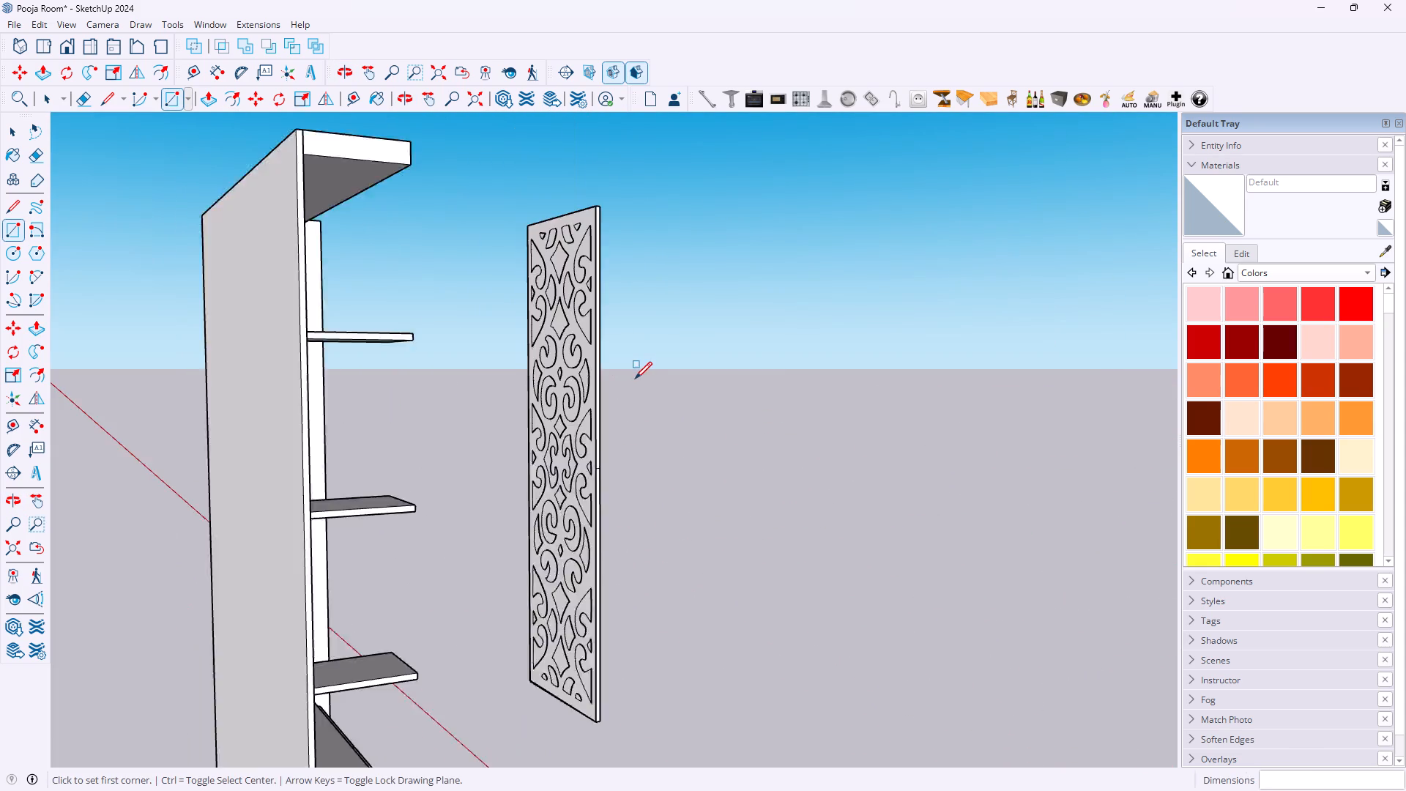
{"action": "scroll", "coordinate": [635, 379], "scroll_direction": "down", "scroll_amount": 2}
{"action": "scroll", "coordinate": [614, 263], "scroll_direction": "up", "scroll_amount": 11}
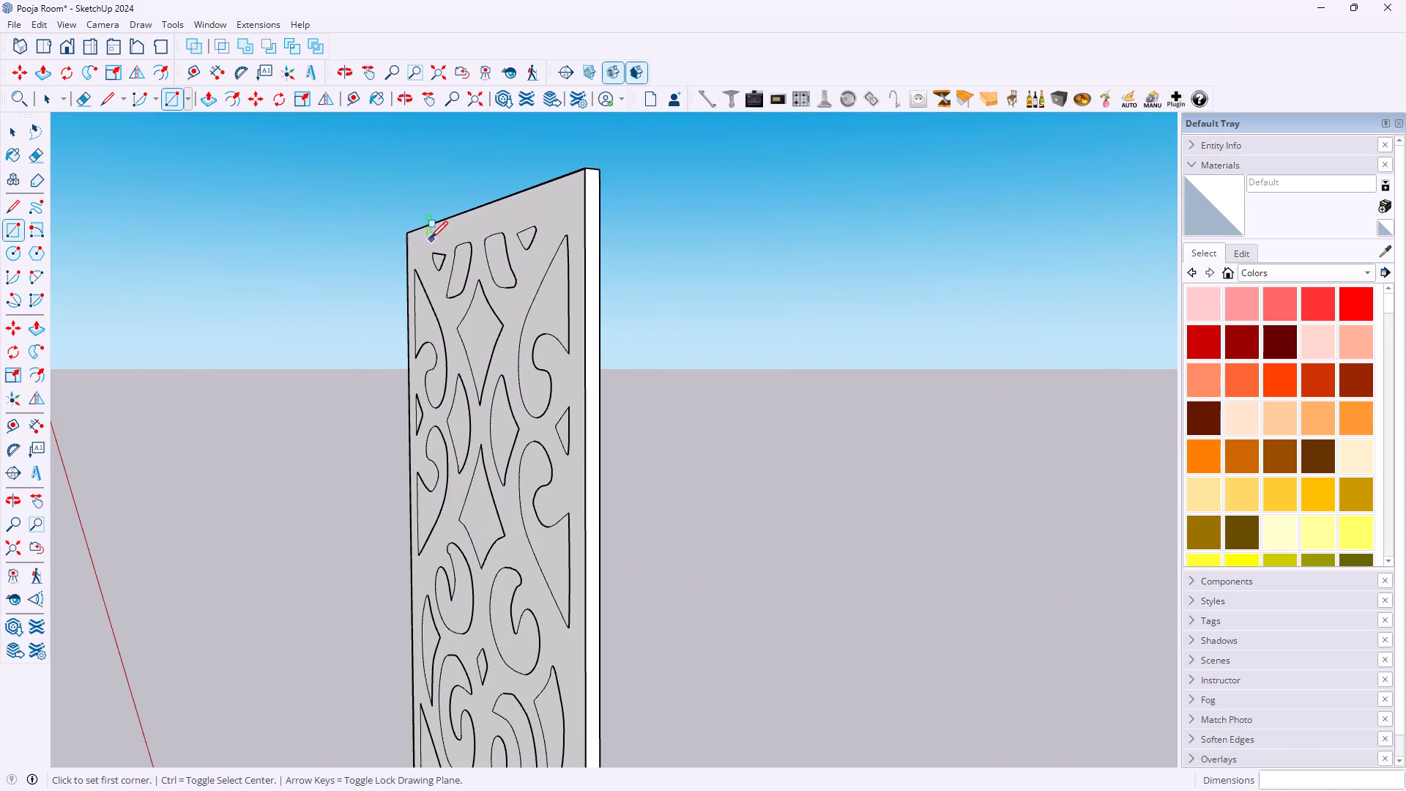
{"action": "scroll", "coordinate": [431, 237], "scroll_direction": "up", "scroll_amount": 2}
{"action": "scroll", "coordinate": [498, 232], "scroll_direction": "up", "scroll_amount": 3}
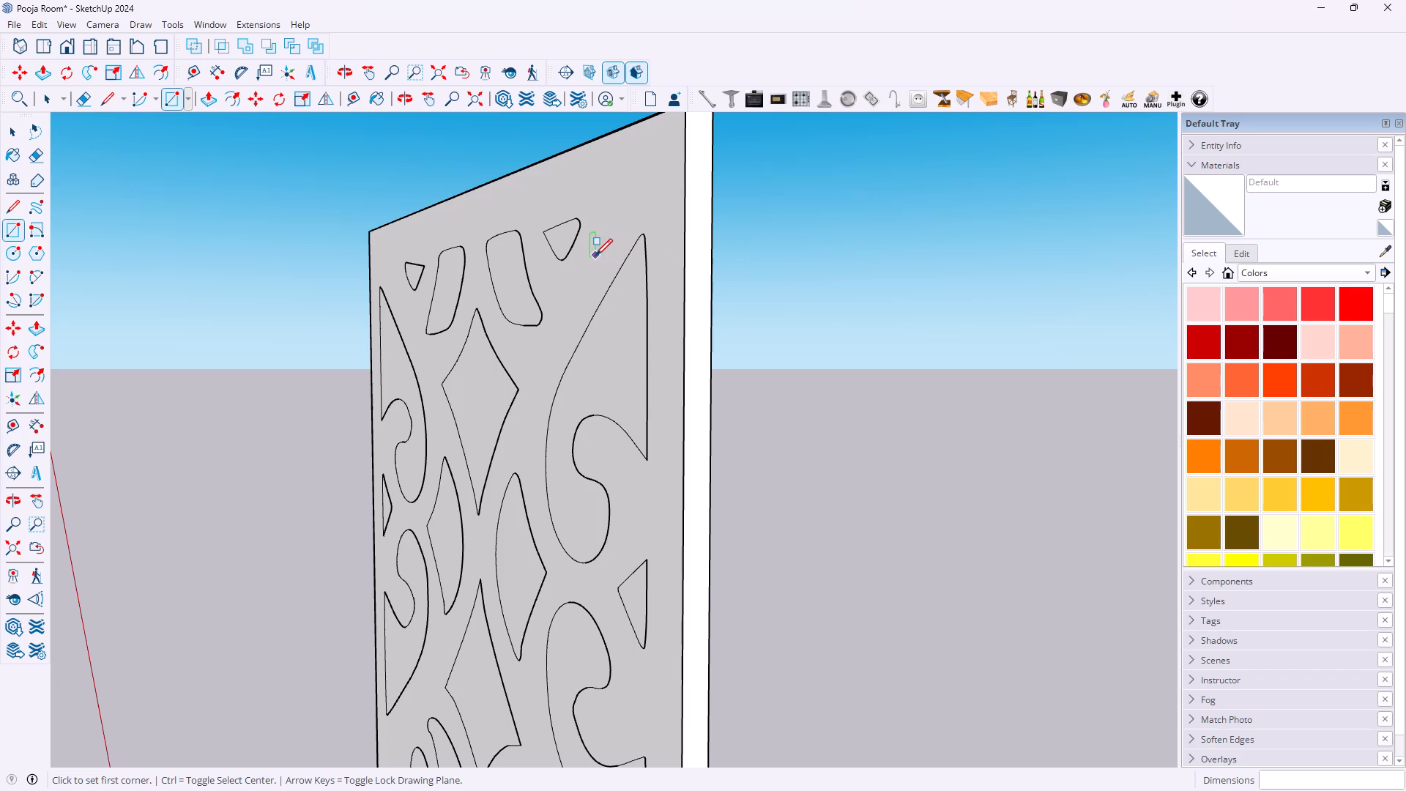
{"action": "key", "text": "space"}
{"action": "left_click", "coordinate": [594, 239]}
{"action": "key", "text": "w"}
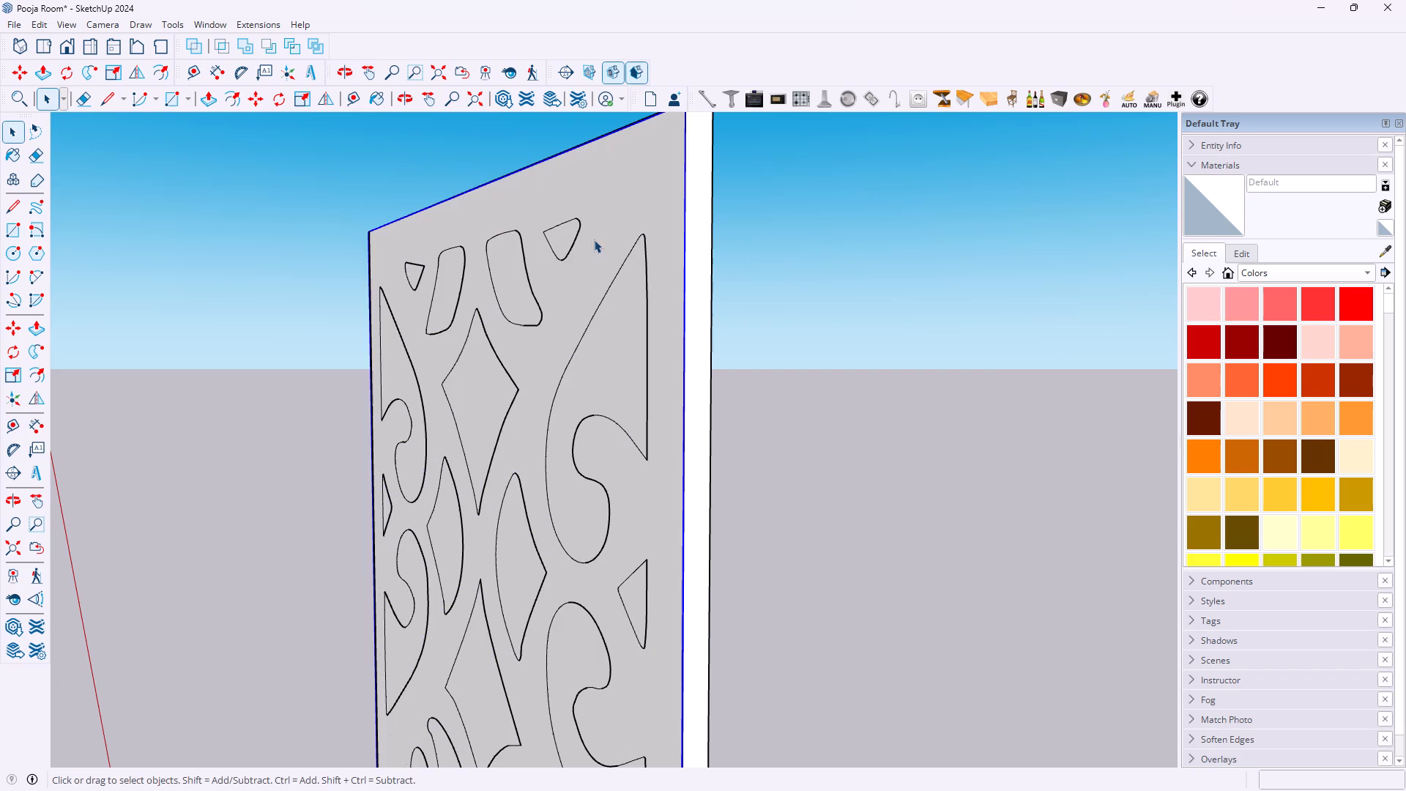
{"action": "left_click", "coordinate": [883, 297]}
Open the backing group and reverse its face so the front side shows through the jali openings.
{"action": "middle_click_drag", "start_coordinate": [891, 316], "coordinate": [533, 323]}
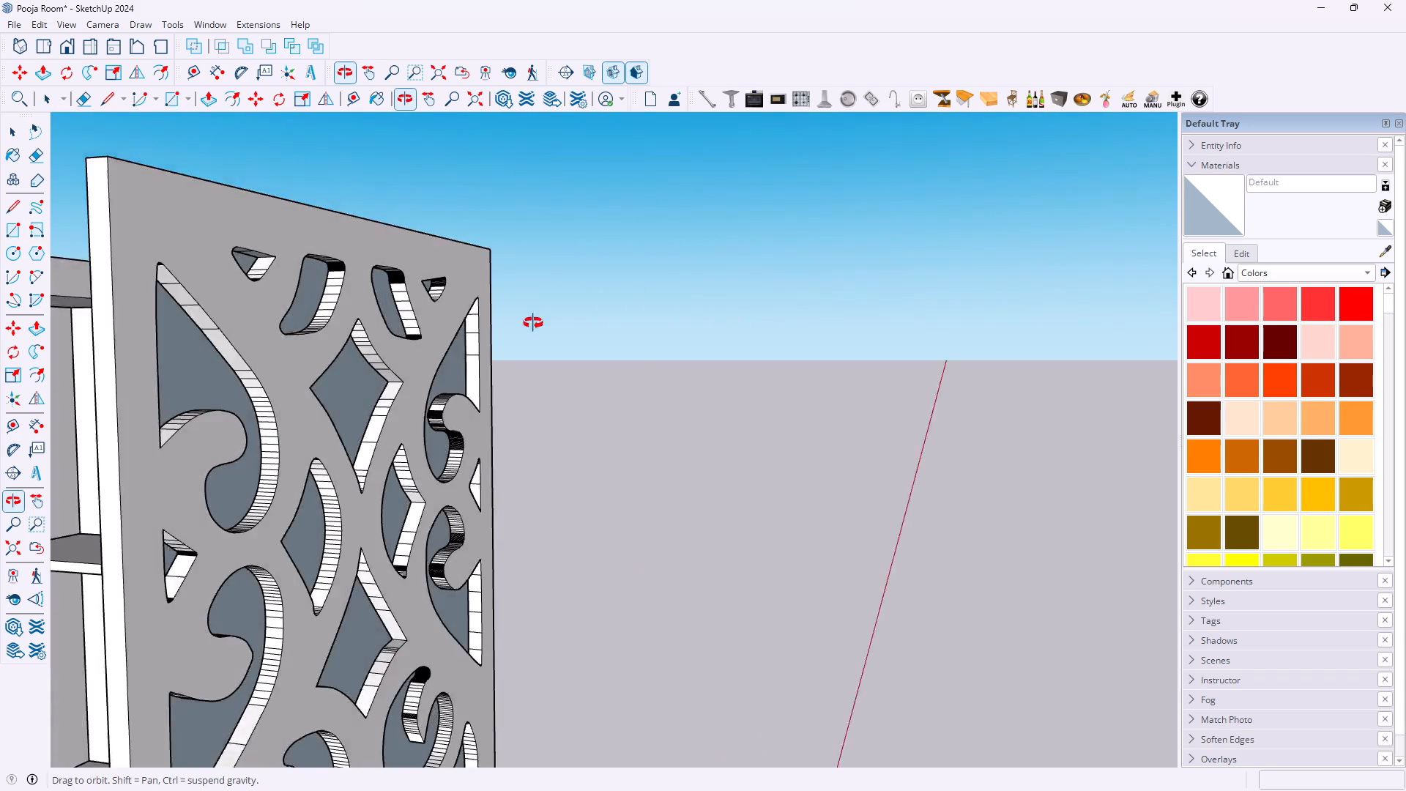
{"action": "middle_click_drag", "start_coordinate": [533, 323], "coordinate": [196, 355]}
{"action": "left_click", "coordinate": [212, 361]}
{"action": "left_click", "coordinate": [212, 361]}
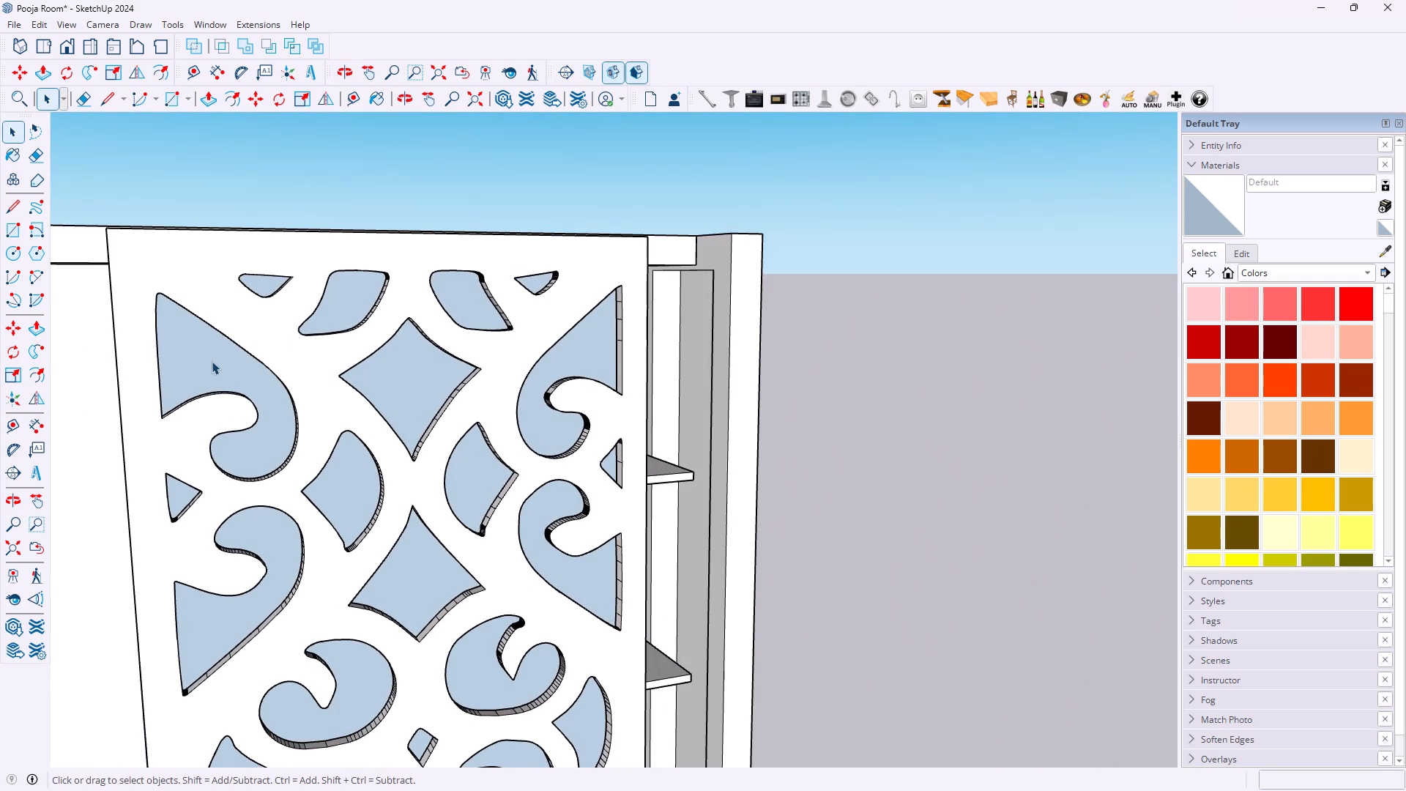
{"action": "double_click", "coordinate": [212, 361]}
{"action": "right_click", "coordinate": [212, 358]}
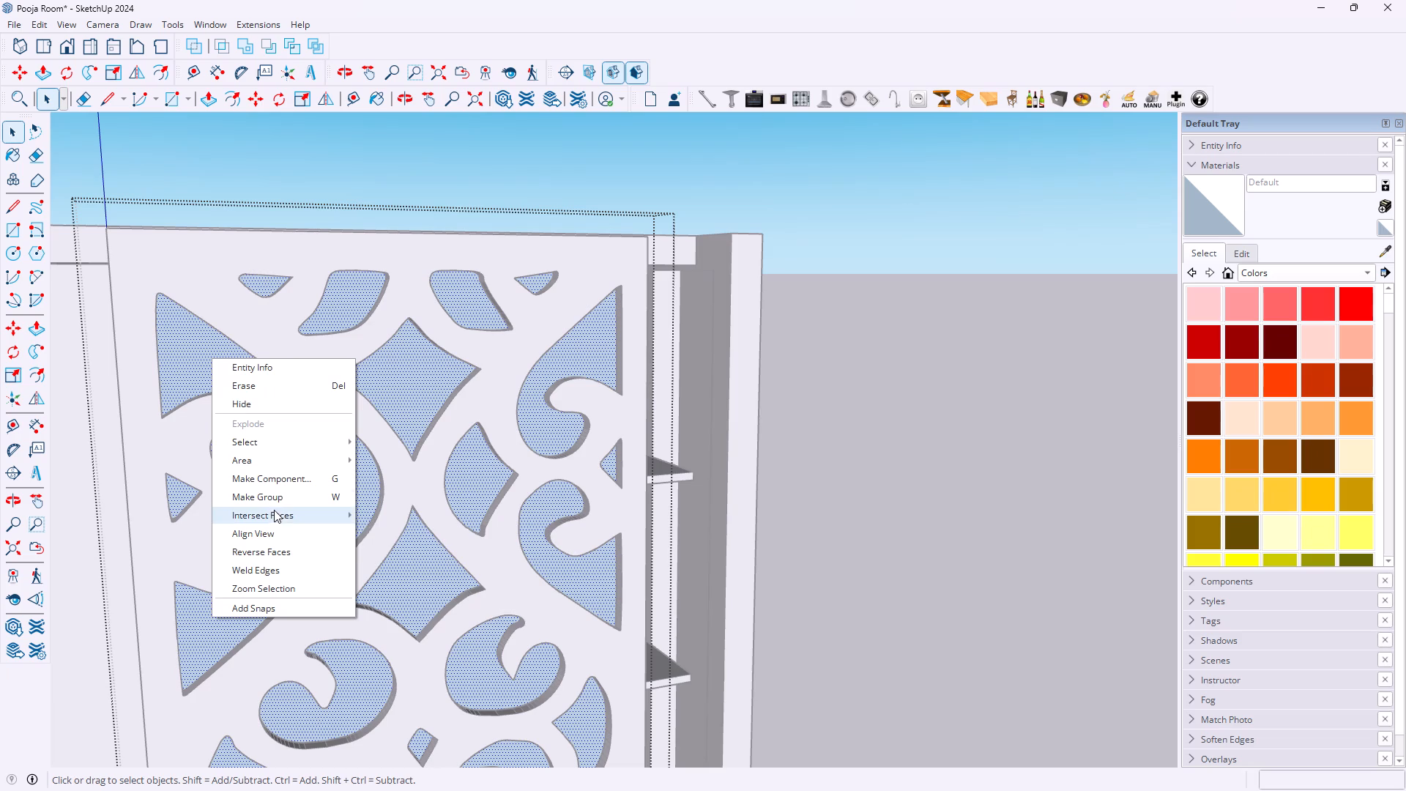
{"action": "left_click", "coordinate": [273, 548]}
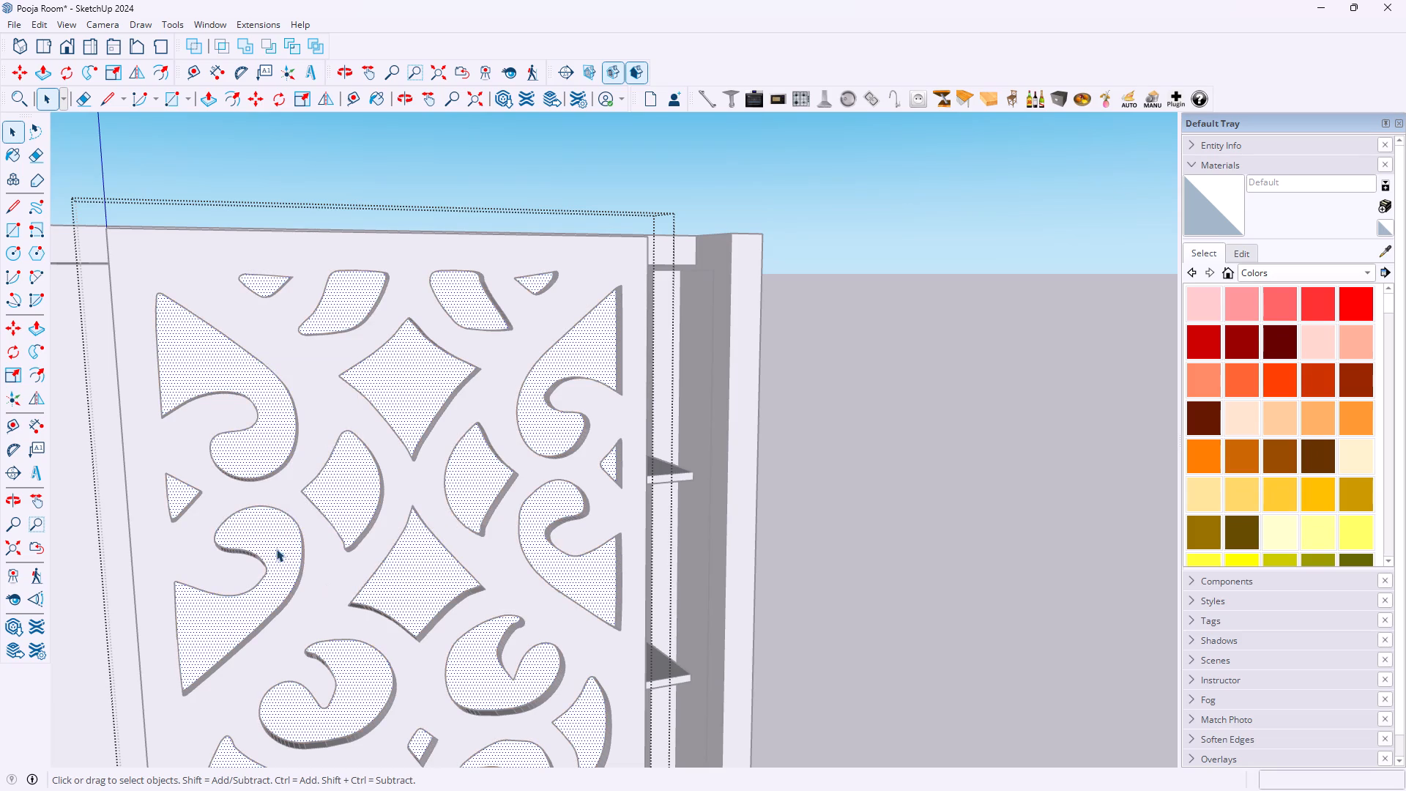
{"action": "left_click", "coordinate": [931, 515]}
Open the jali panel group and delete the stray edge running across the panel's top thickness face, leaving the group afterward.
{"action": "scroll", "coordinate": [834, 450], "scroll_direction": "down", "scroll_amount": 2}
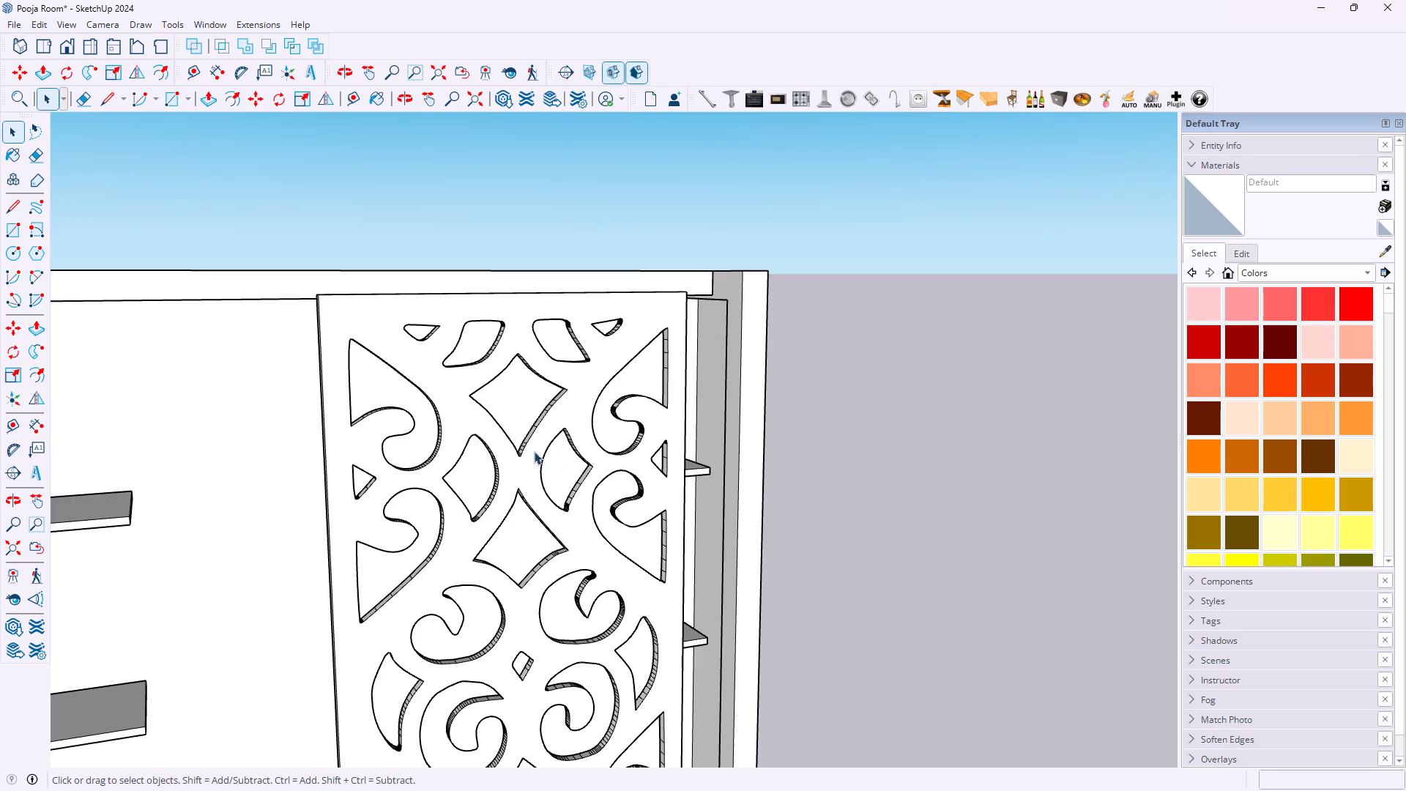
{"action": "scroll", "coordinate": [873, 460], "scroll_direction": "down", "scroll_amount": 2}
{"action": "middle_click_drag", "start_coordinate": [968, 501], "coordinate": [786, 473]}
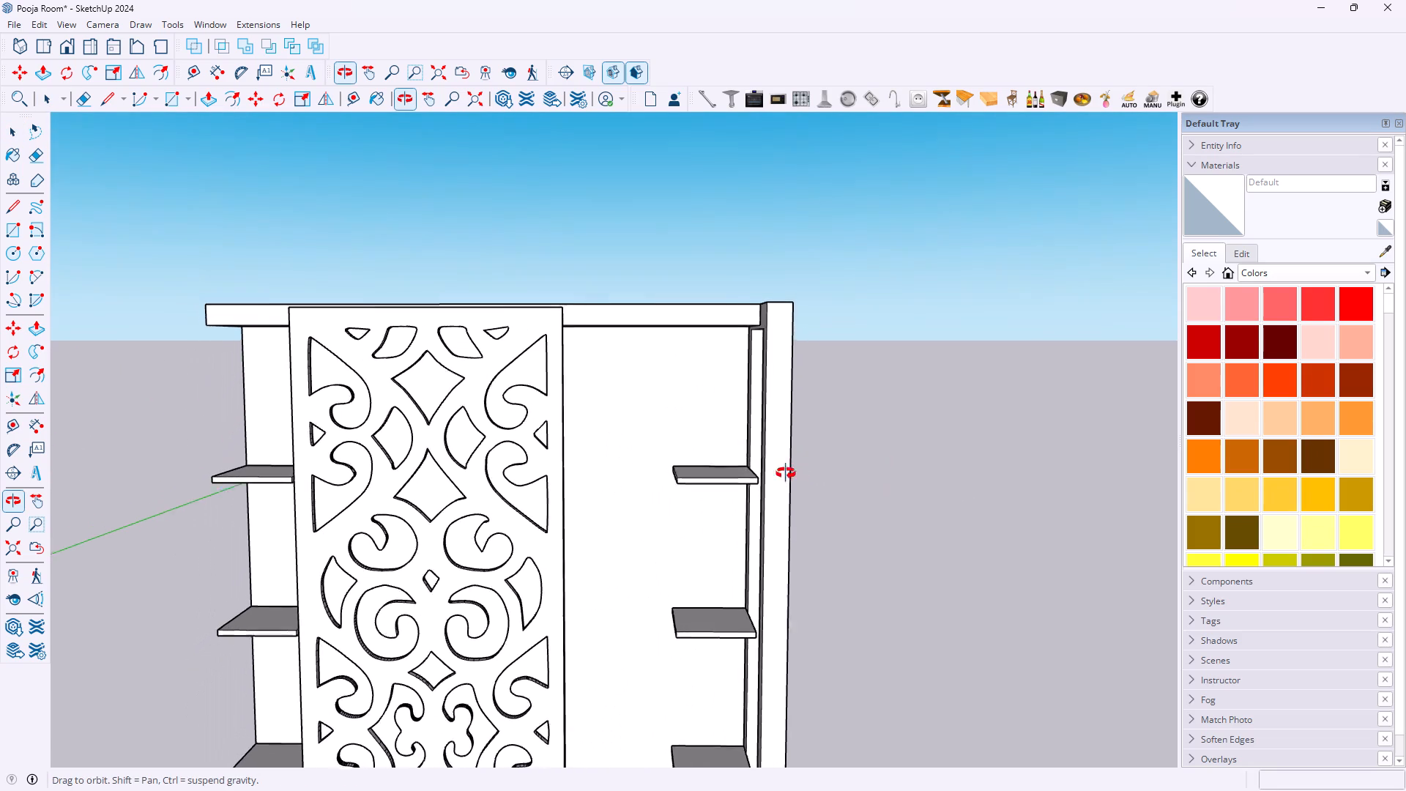
{"action": "middle_click_drag", "start_coordinate": [786, 473], "coordinate": [784, 472]}
{"action": "scroll", "coordinate": [650, 473], "scroll_direction": "down", "scroll_amount": 4}
{"action": "scroll", "coordinate": [589, 578], "scroll_direction": "down", "scroll_amount": 5}
{"action": "scroll", "coordinate": [609, 672], "scroll_direction": "up", "scroll_amount": 4}
{"action": "scroll", "coordinate": [608, 650], "scroll_direction": "down", "scroll_amount": 4}
{"action": "scroll", "coordinate": [523, 442], "scroll_direction": "up", "scroll_amount": 4}
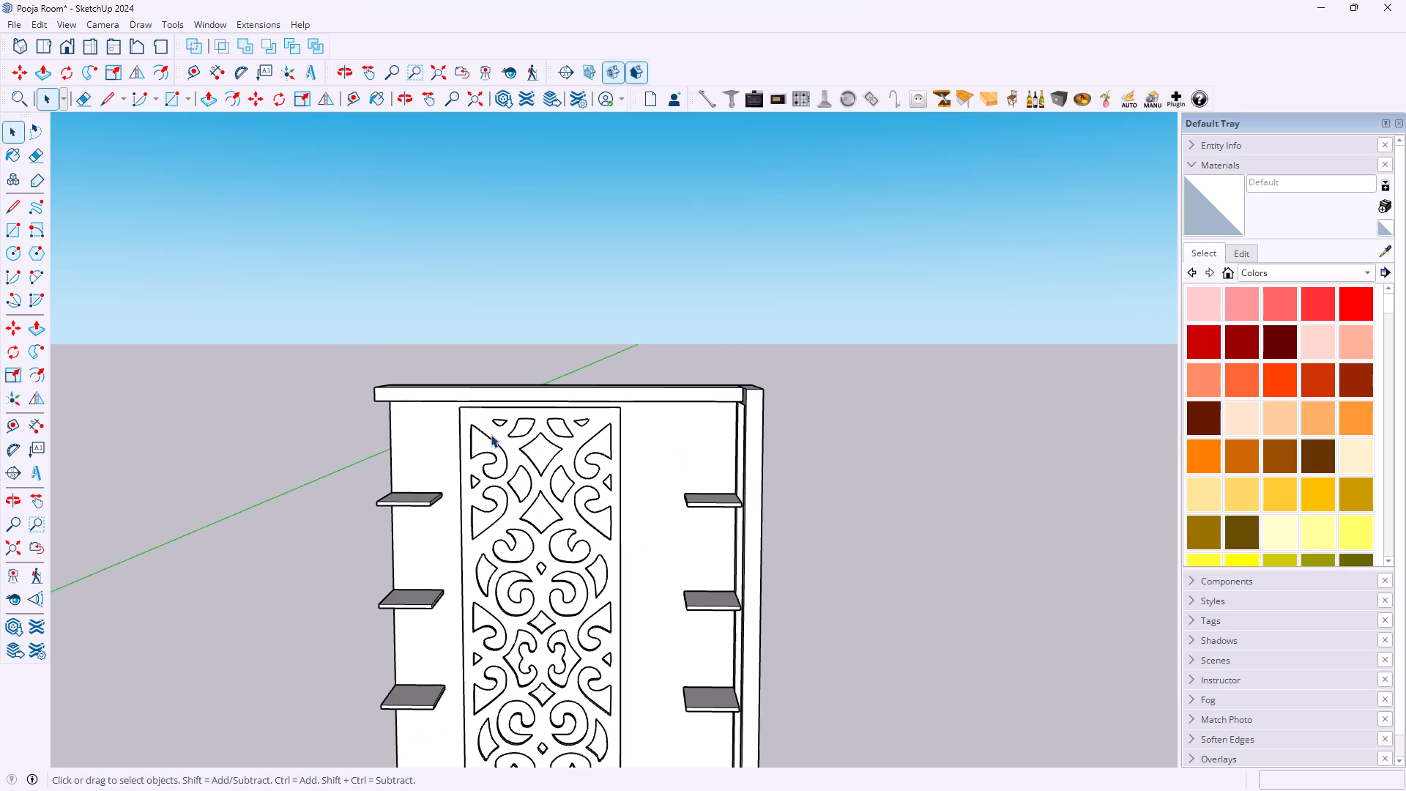
{"action": "middle_click_drag", "start_coordinate": [485, 434], "coordinate": [912, 448]}
{"action": "scroll", "coordinate": [779, 437], "scroll_direction": "up", "scroll_amount": 4}
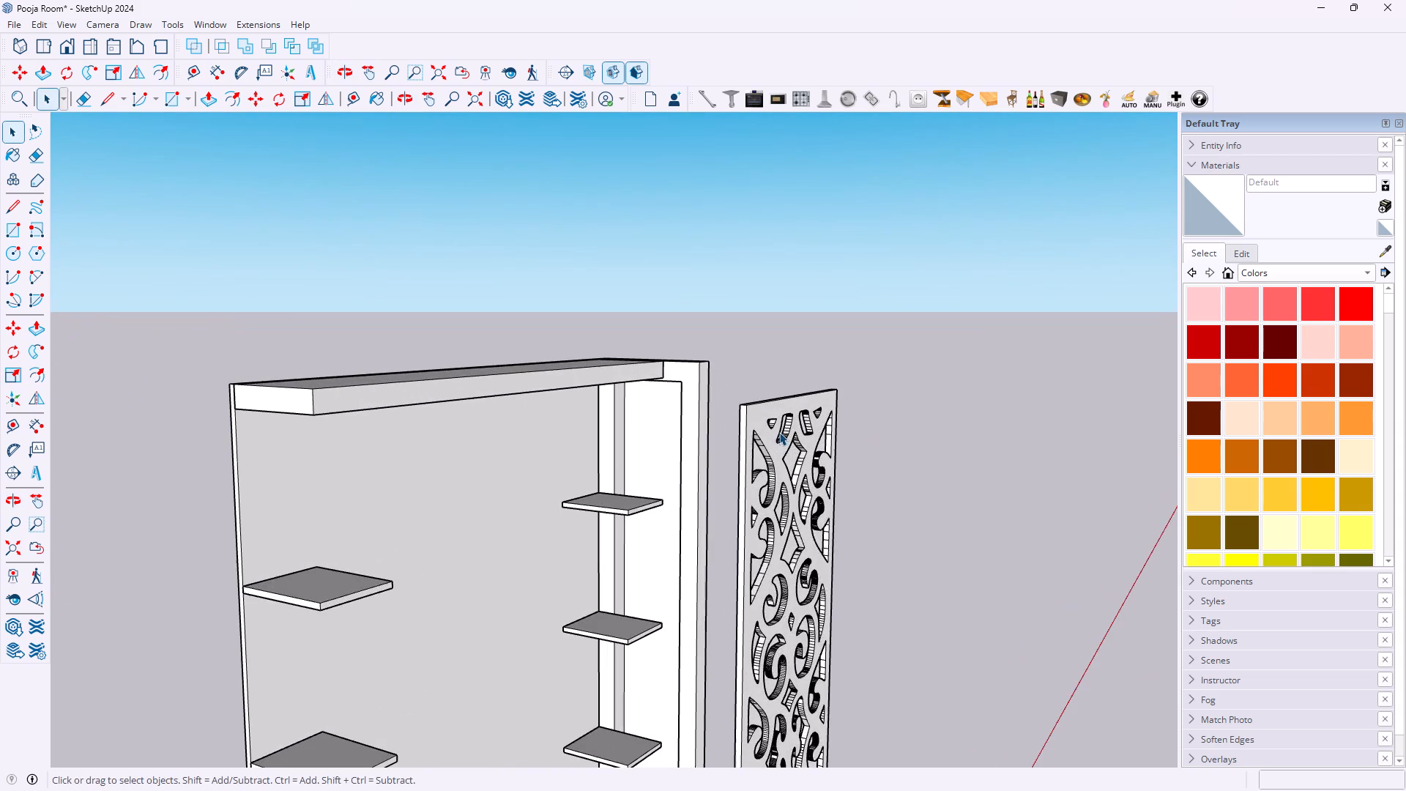
{"action": "middle_click_drag", "start_coordinate": [775, 431], "coordinate": [909, 445]}
{"action": "scroll", "coordinate": [897, 438], "scroll_direction": "up", "scroll_amount": 1}
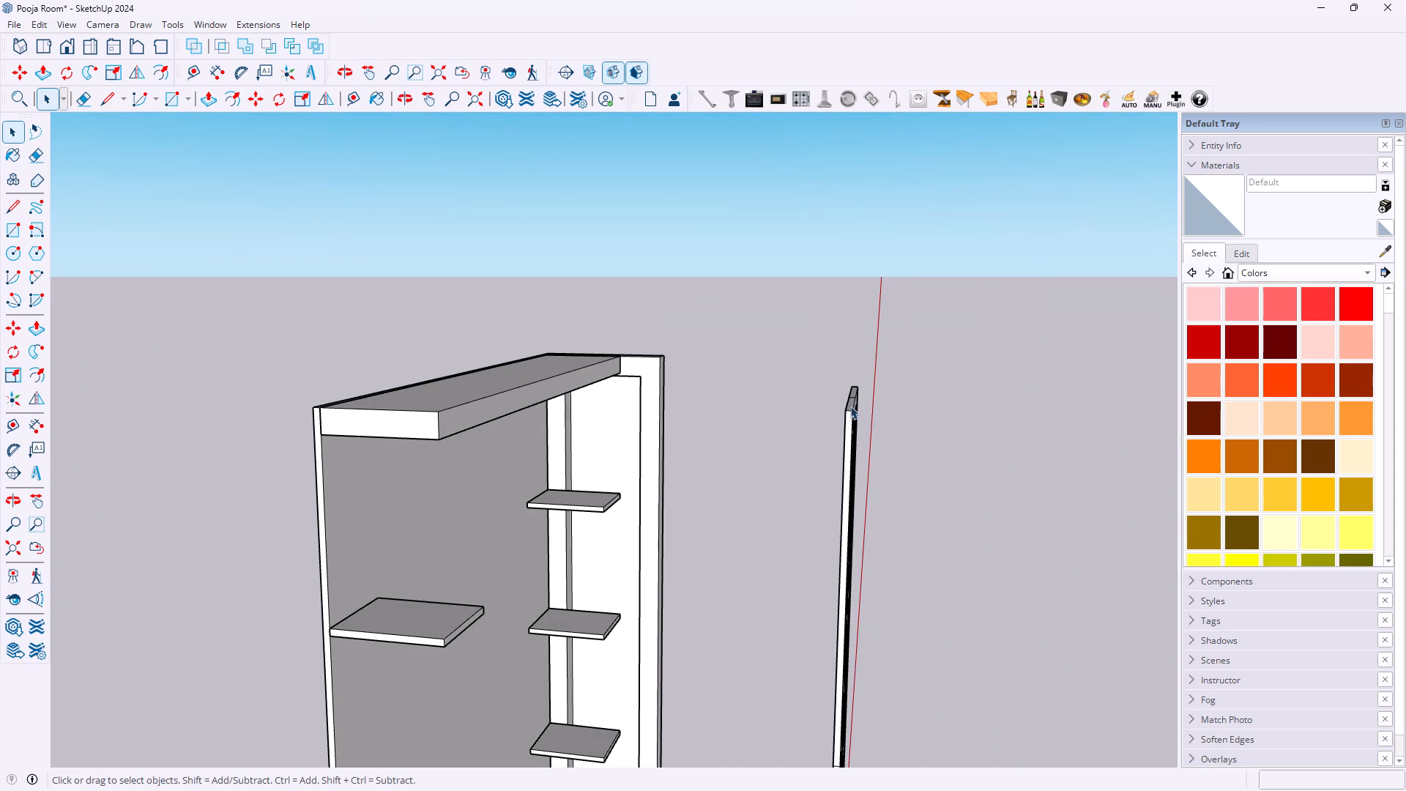
{"action": "scroll", "coordinate": [851, 403], "scroll_direction": "up", "scroll_amount": 7}
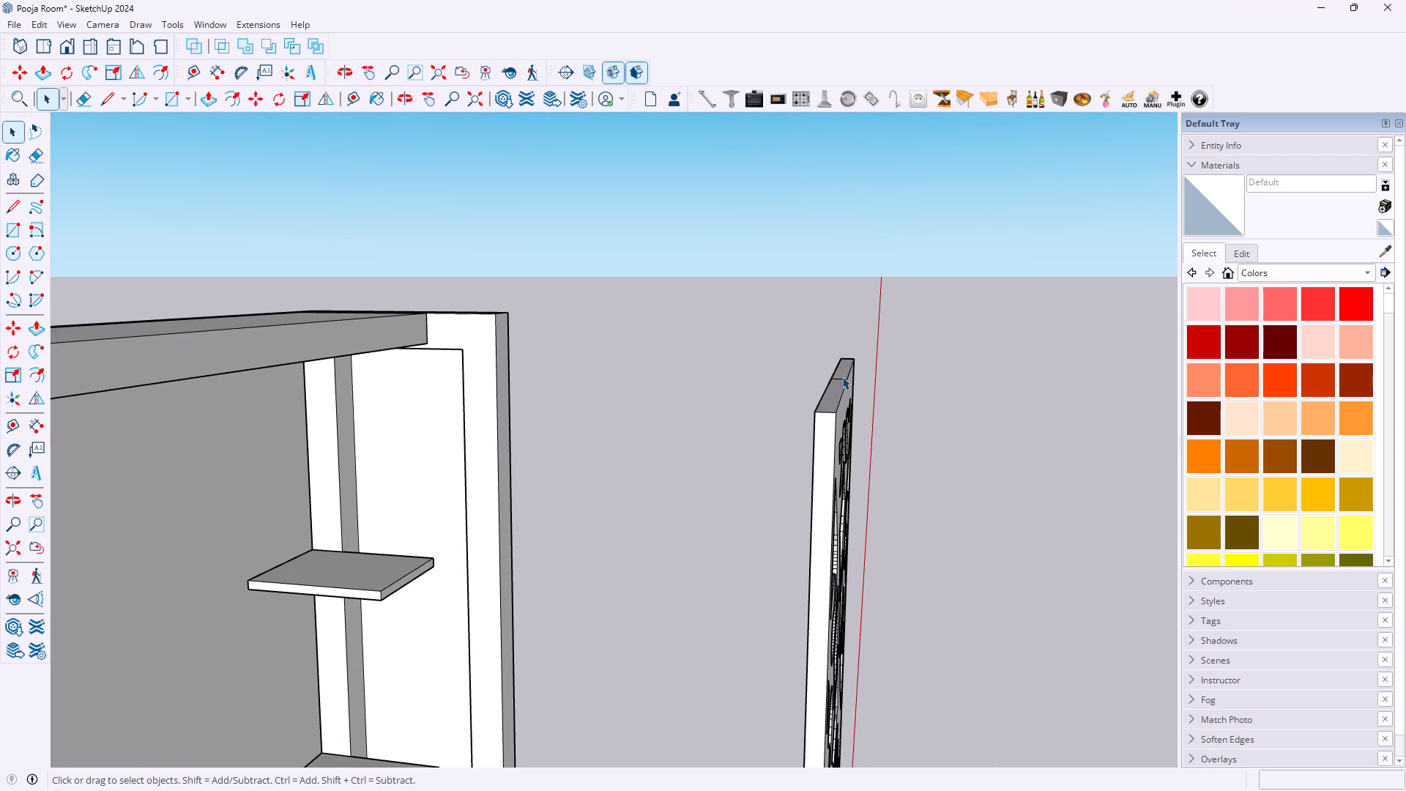
{"action": "middle_click_drag", "start_coordinate": [842, 376], "coordinate": [829, 456]}
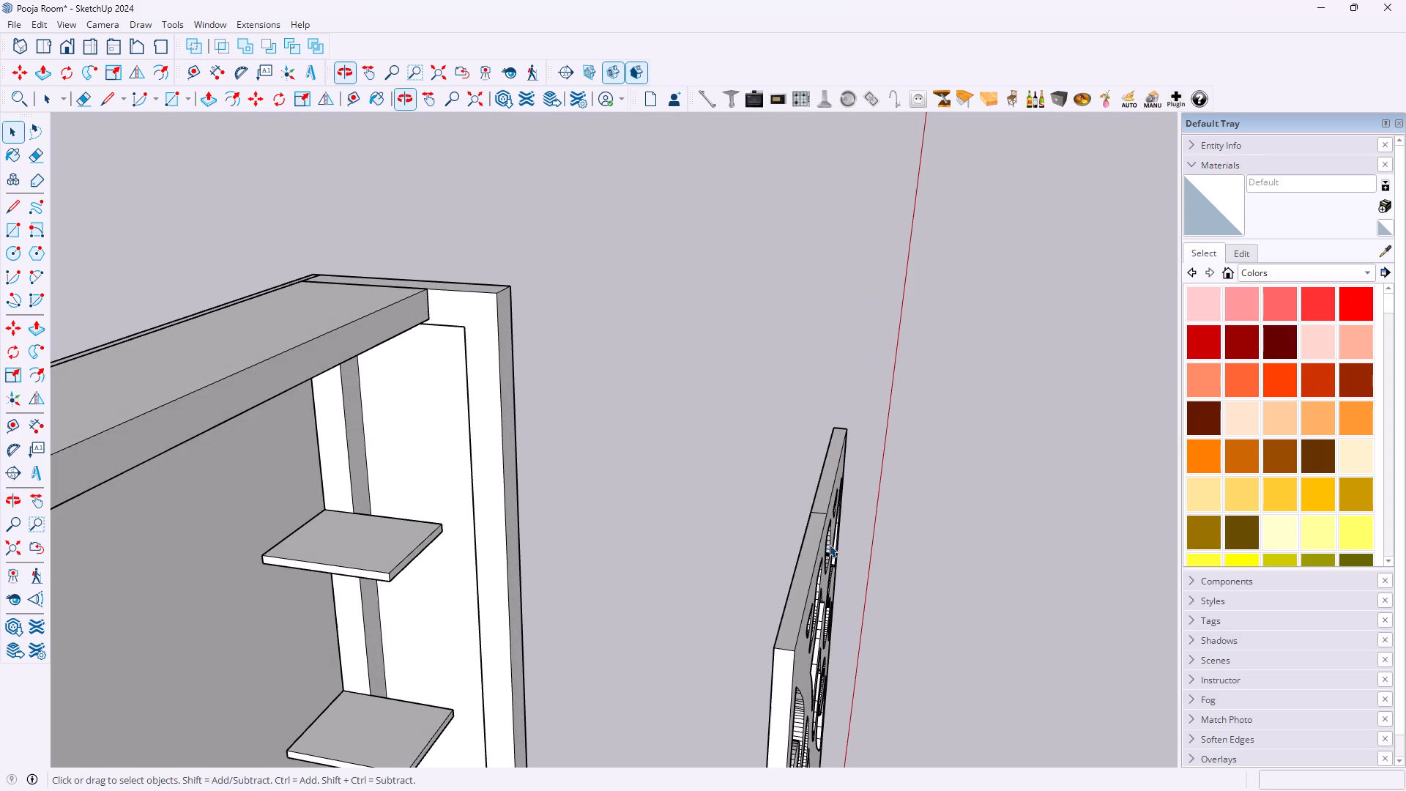
{"action": "scroll", "coordinate": [817, 522], "scroll_direction": "up", "scroll_amount": 15}
{"action": "left_click", "coordinate": [821, 491]}
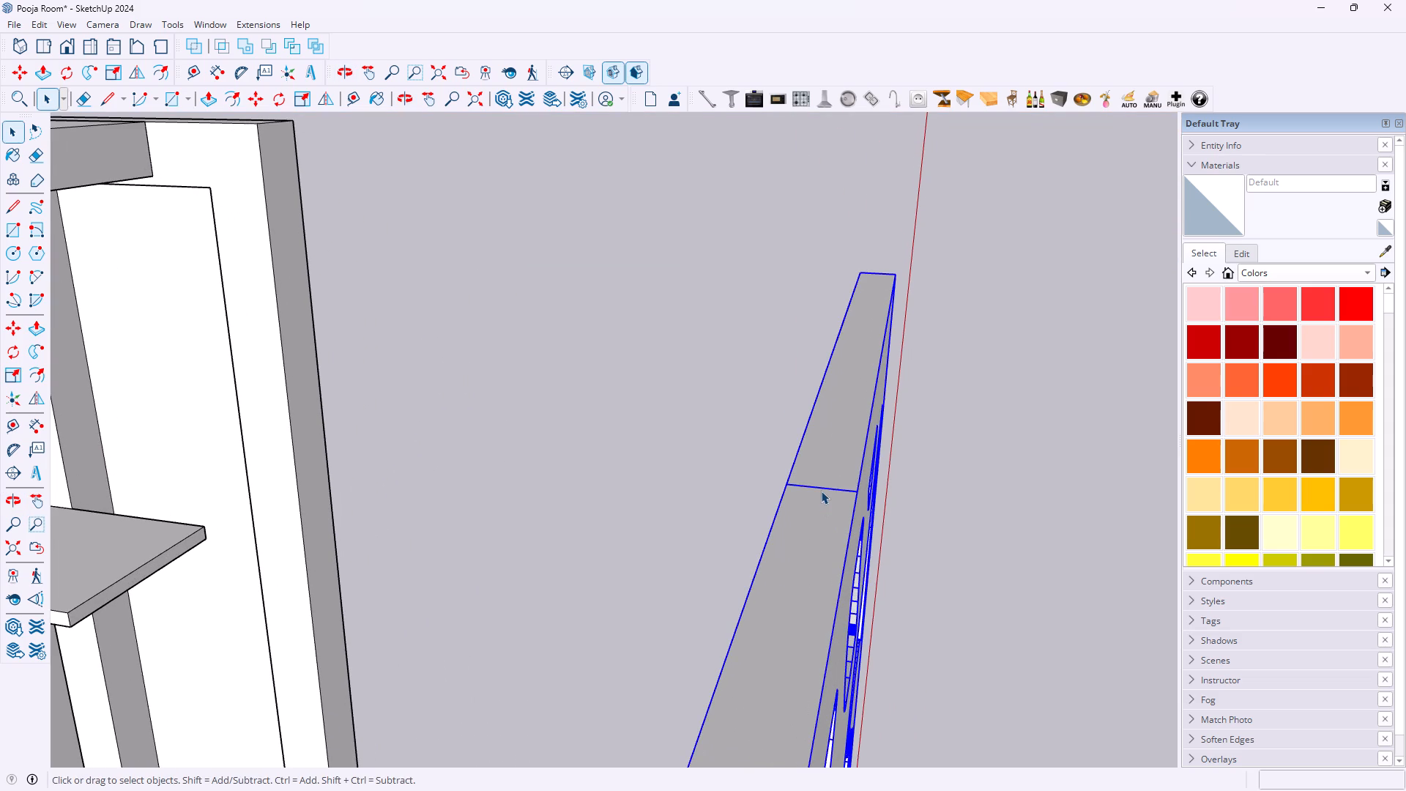
{"action": "triple_click", "coordinate": [827, 507]}
{"action": "left_click", "coordinate": [828, 491]}
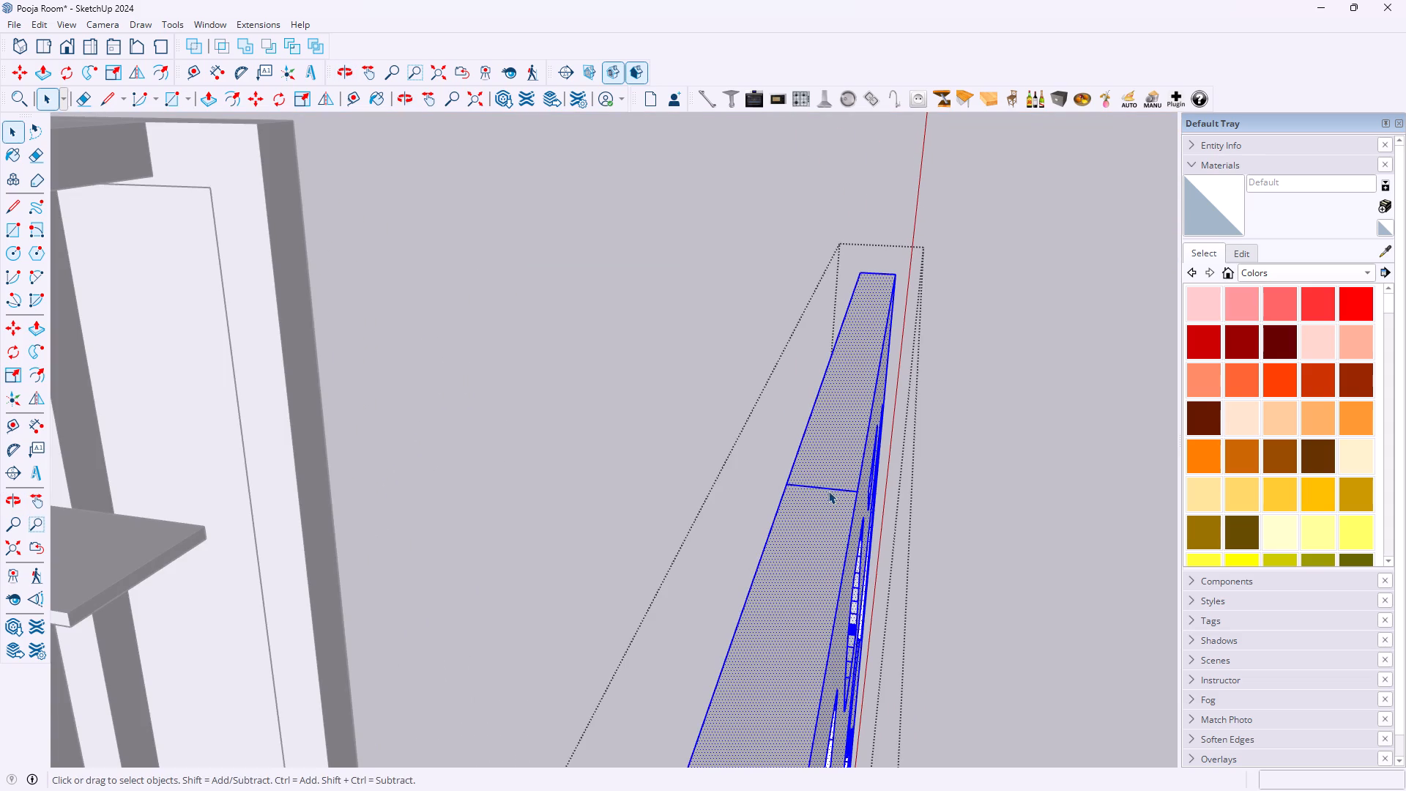
{"action": "key", "text": "Delete"}
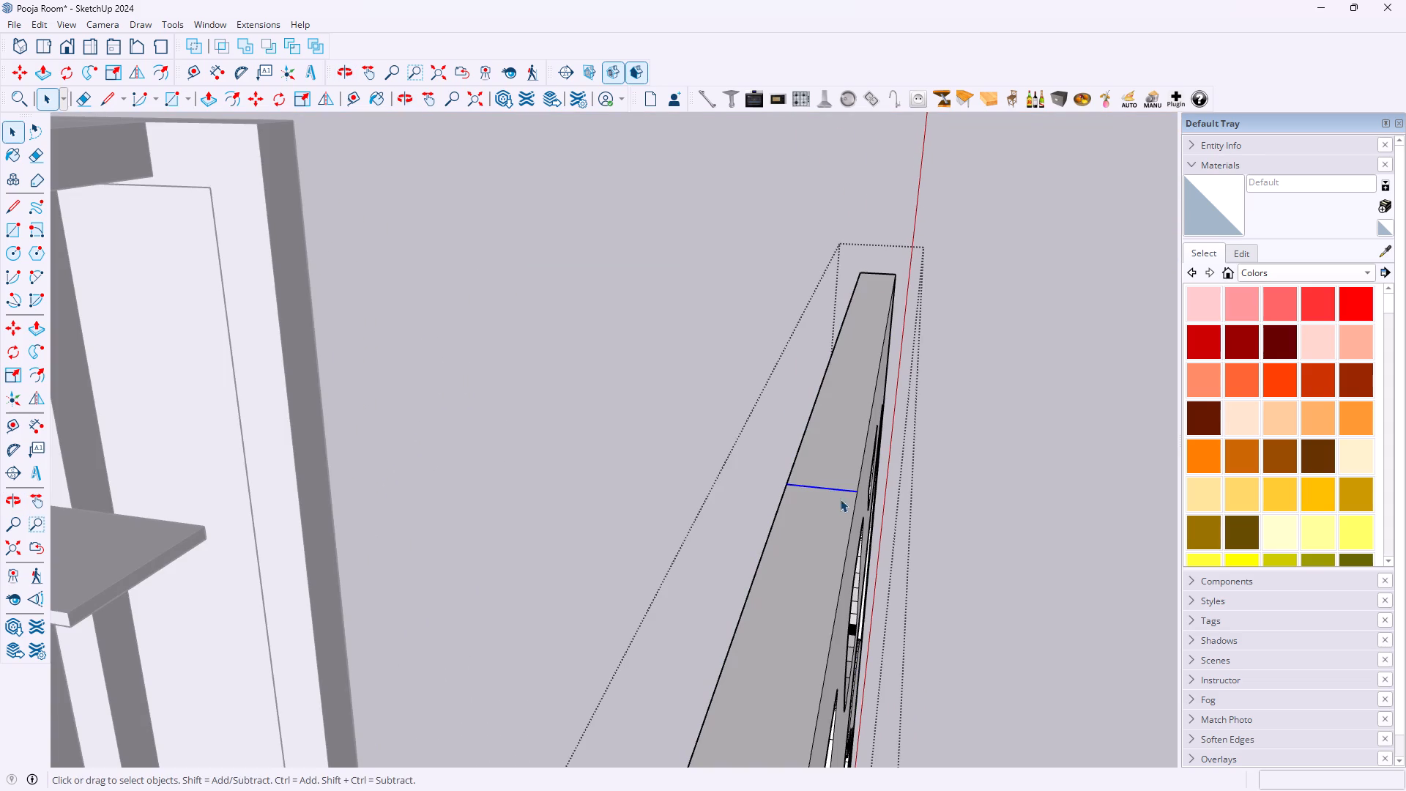
{"action": "scroll", "coordinate": [922, 497], "scroll_direction": "down", "scroll_amount": 5}
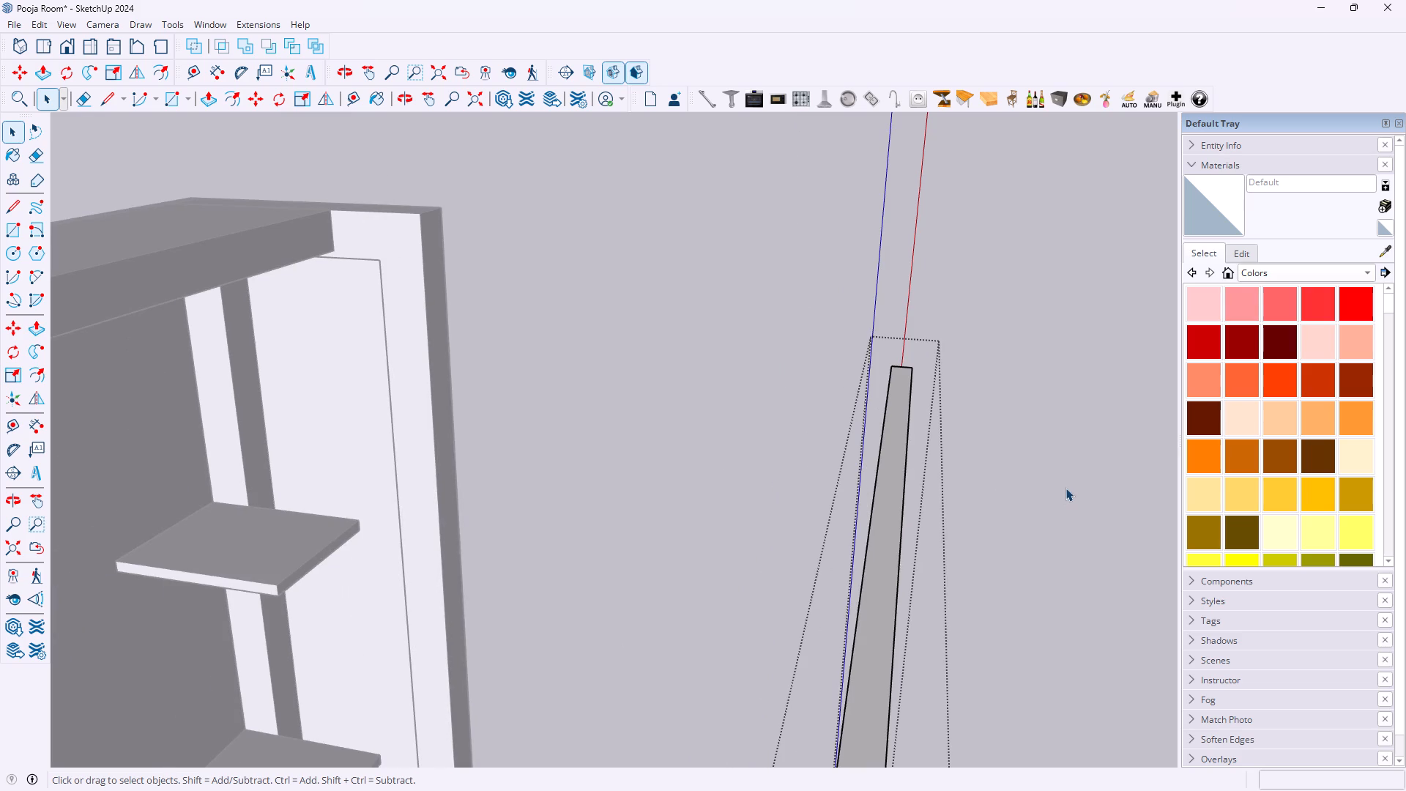
{"action": "left_click", "coordinate": [1065, 488]}
Examine the jali panel from the front, side and rear, checking the top edges and corners where the backing meets it.
{"action": "scroll", "coordinate": [1036, 476], "scroll_direction": "down", "scroll_amount": 9}
{"action": "middle_click_drag", "start_coordinate": [1061, 620], "coordinate": [1007, 533]}
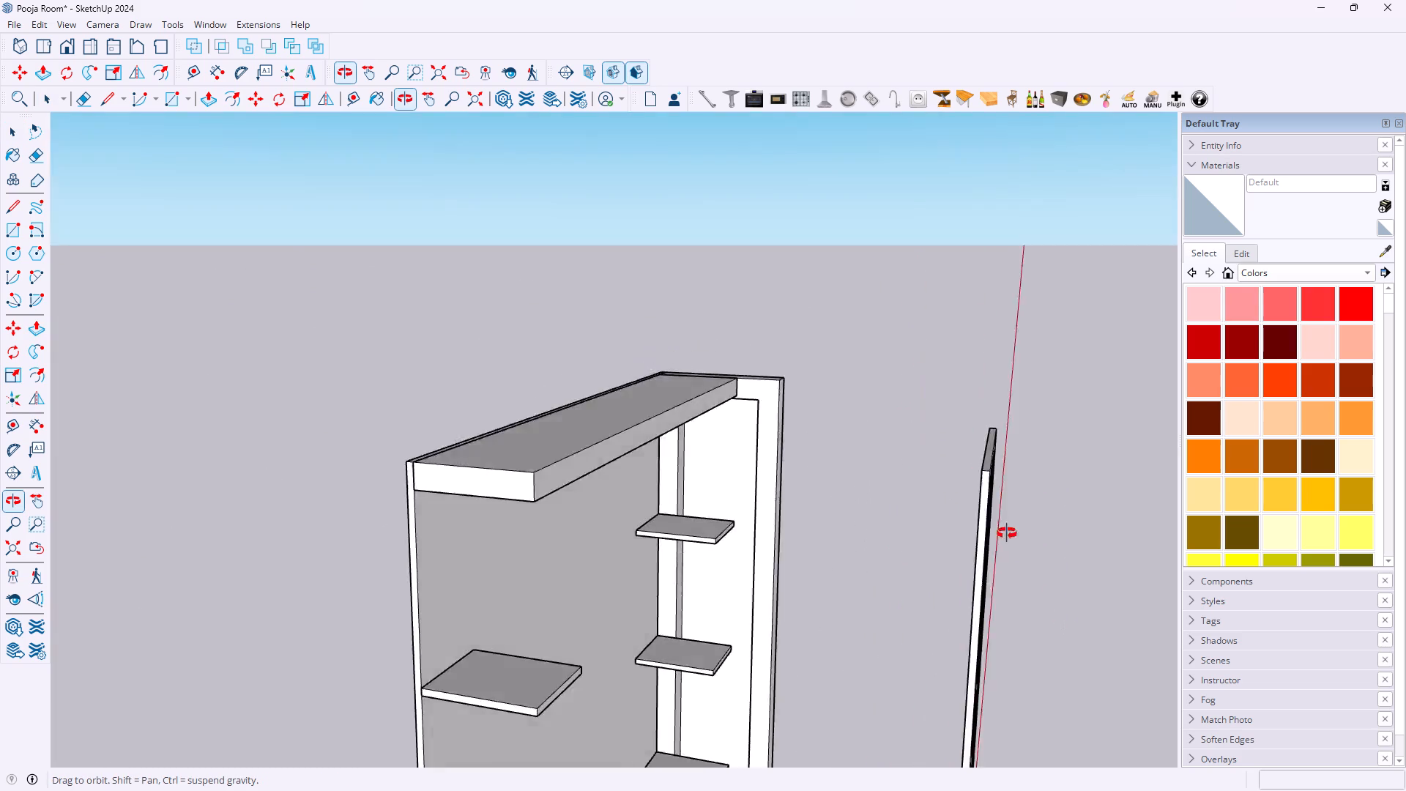
{"action": "middle_click_drag", "start_coordinate": [1007, 533], "coordinate": [600, 483]}
{"action": "middle_click_drag", "start_coordinate": [598, 489], "coordinate": [618, 500]}
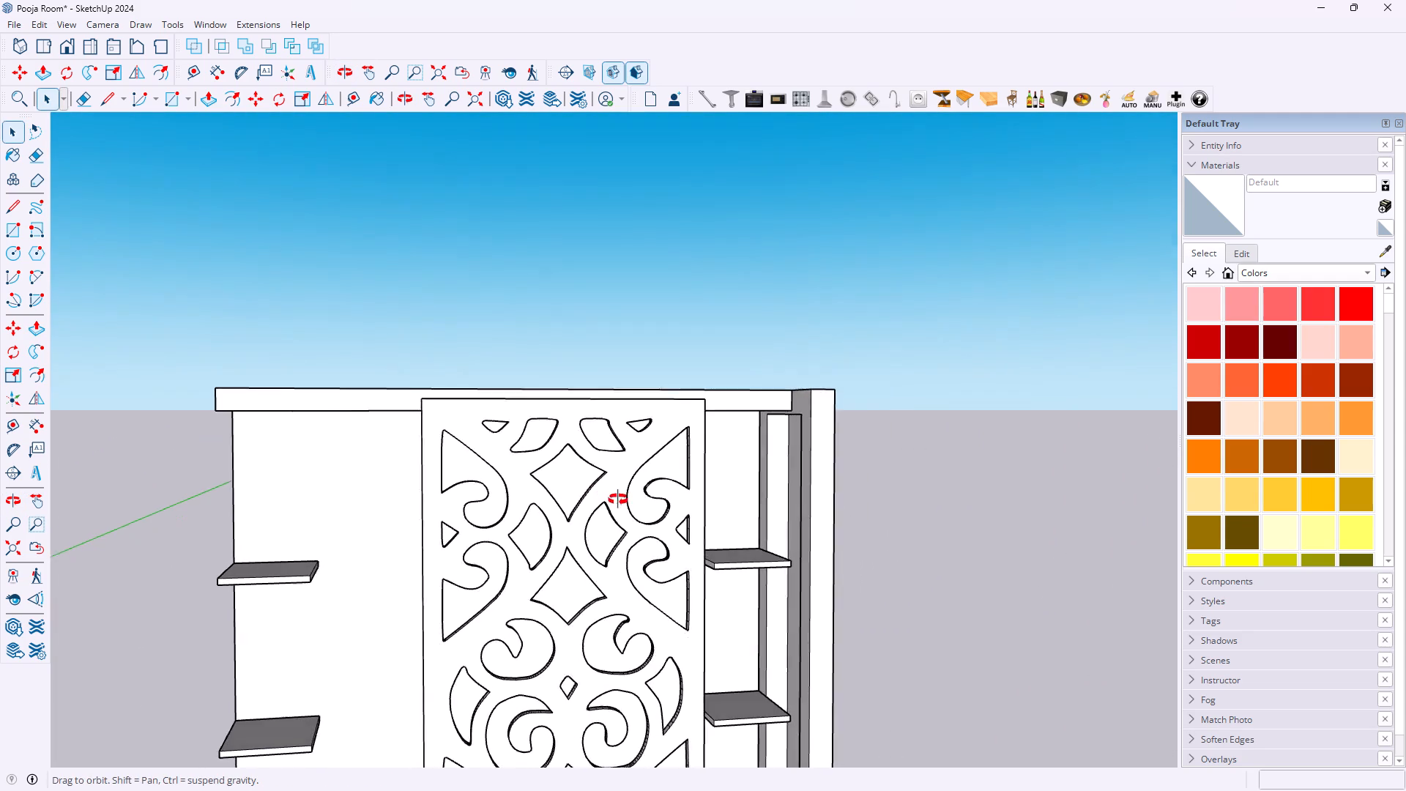
{"action": "middle_click_drag", "start_coordinate": [618, 500], "coordinate": [993, 535]}
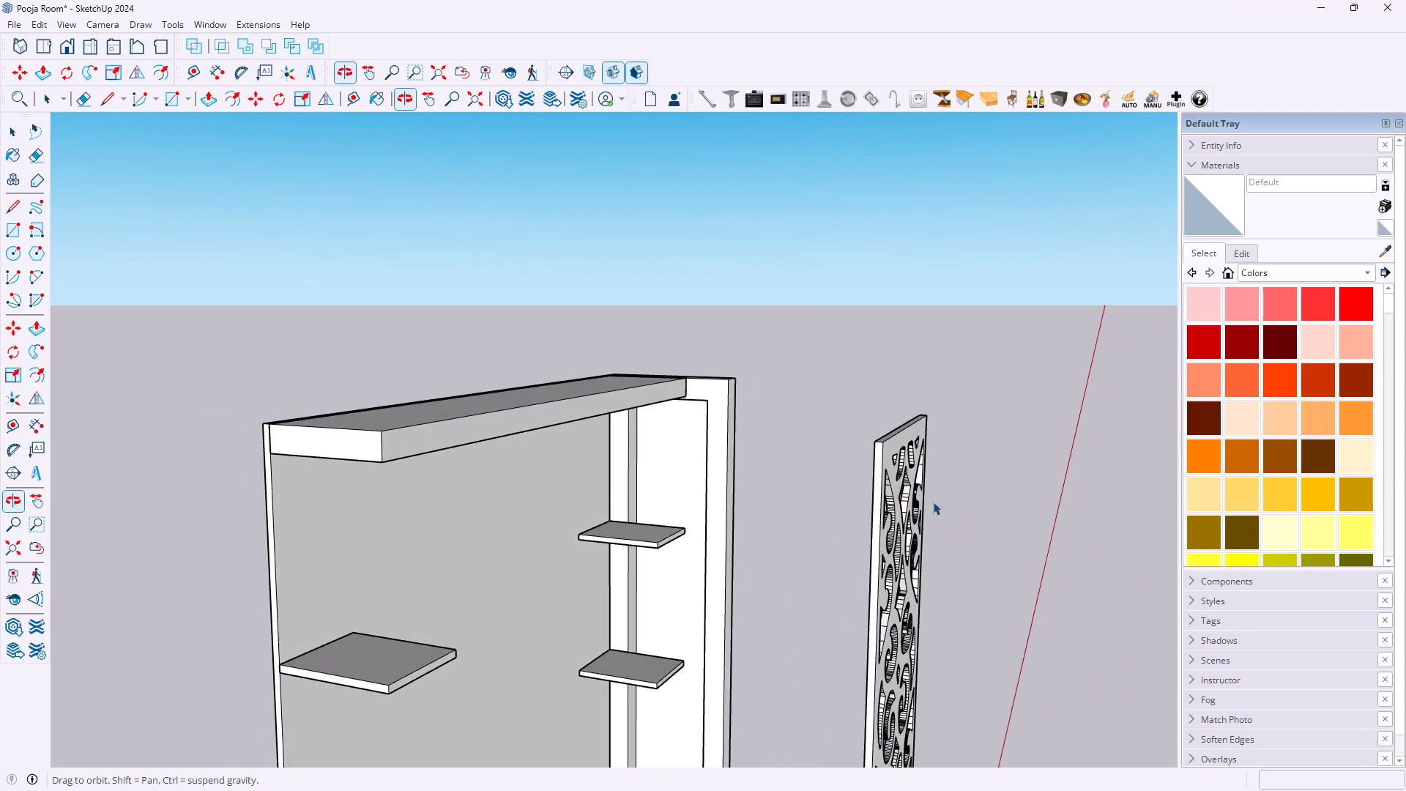
{"action": "scroll", "coordinate": [874, 475], "scroll_direction": "up", "scroll_amount": 9}
{"action": "left_click", "coordinate": [895, 446]}
{"action": "scroll", "coordinate": [895, 446], "scroll_direction": "up", "scroll_amount": 3}
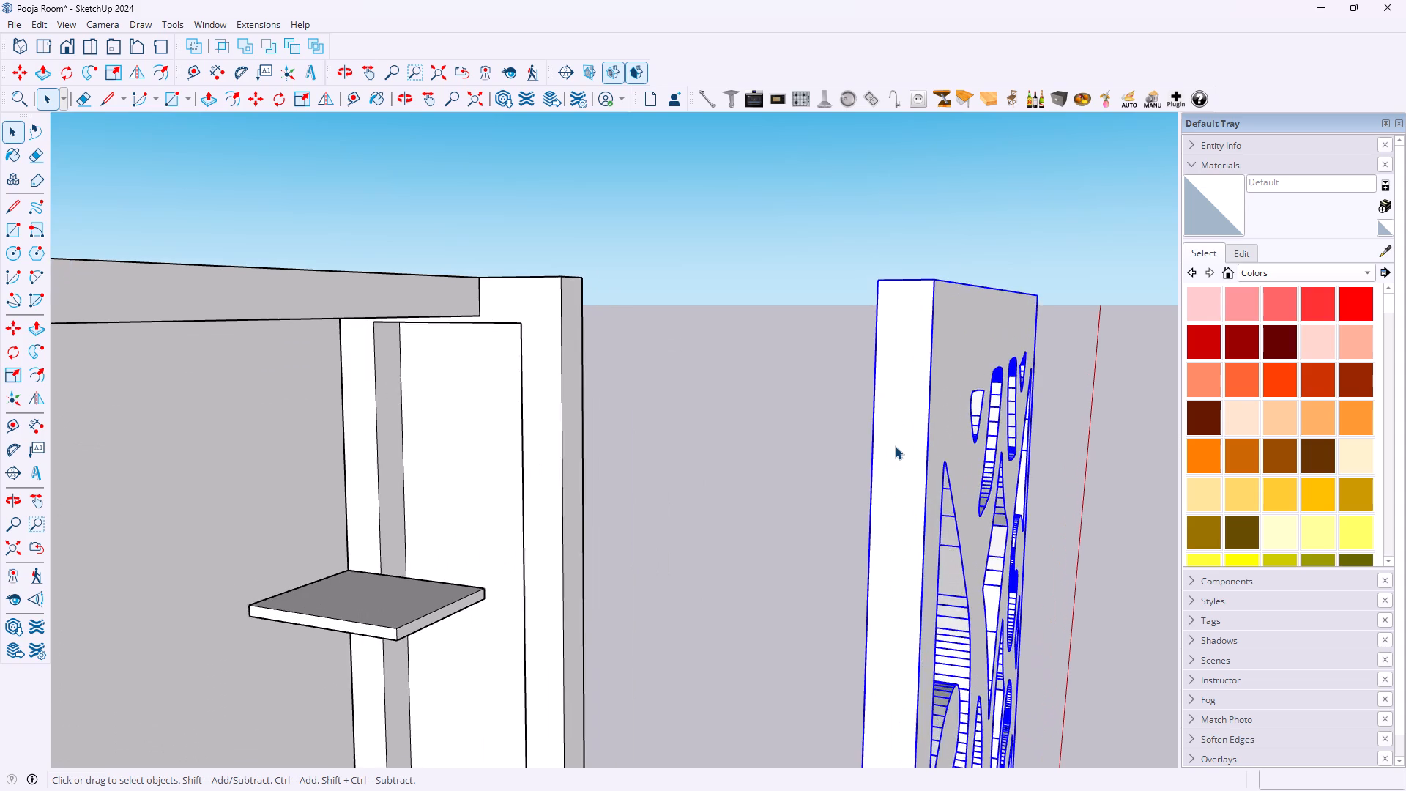
{"action": "scroll", "coordinate": [895, 446], "scroll_direction": "up", "scroll_amount": 2}
{"action": "middle_click_drag", "start_coordinate": [895, 446], "coordinate": [1093, 472]}
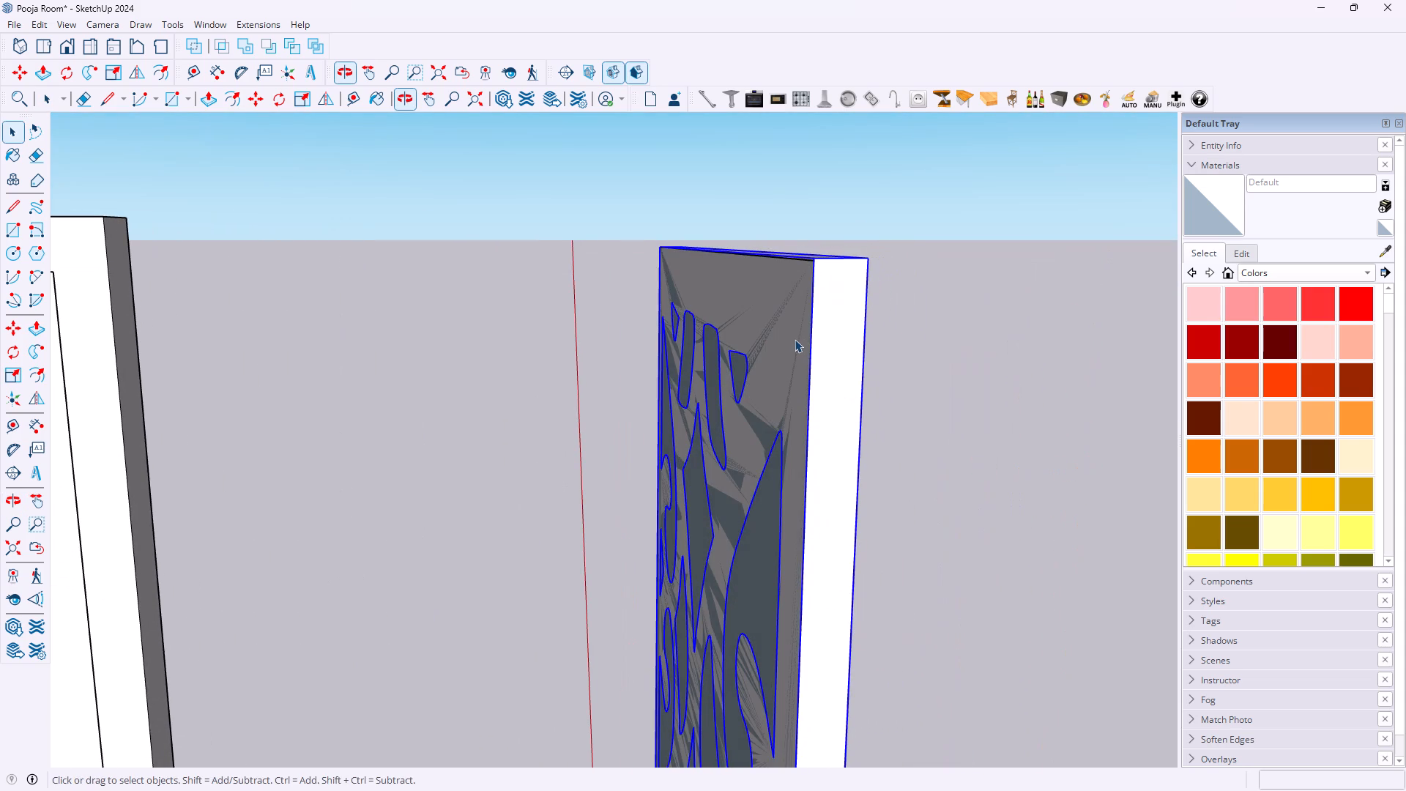
{"action": "left_click", "coordinate": [780, 339], "text": "ctrl"}
{"action": "scroll", "coordinate": [772, 226], "scroll_direction": "up", "scroll_amount": 1}
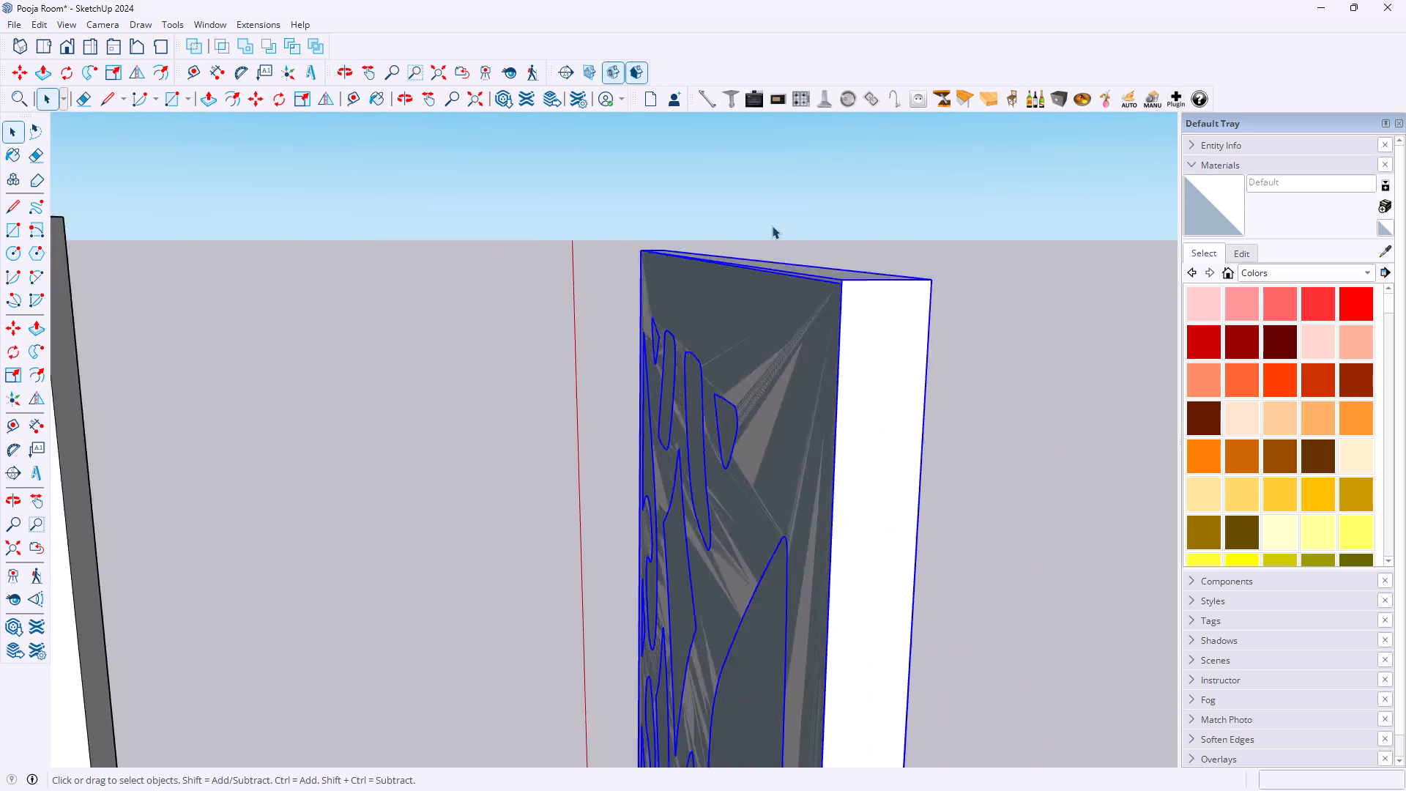
{"action": "scroll", "coordinate": [772, 226], "scroll_direction": "up", "scroll_amount": 3}
{"action": "scroll", "coordinate": [773, 297], "scroll_direction": "down", "scroll_amount": 3}
{"action": "middle_click_drag", "start_coordinate": [728, 413], "coordinate": [841, 372]}
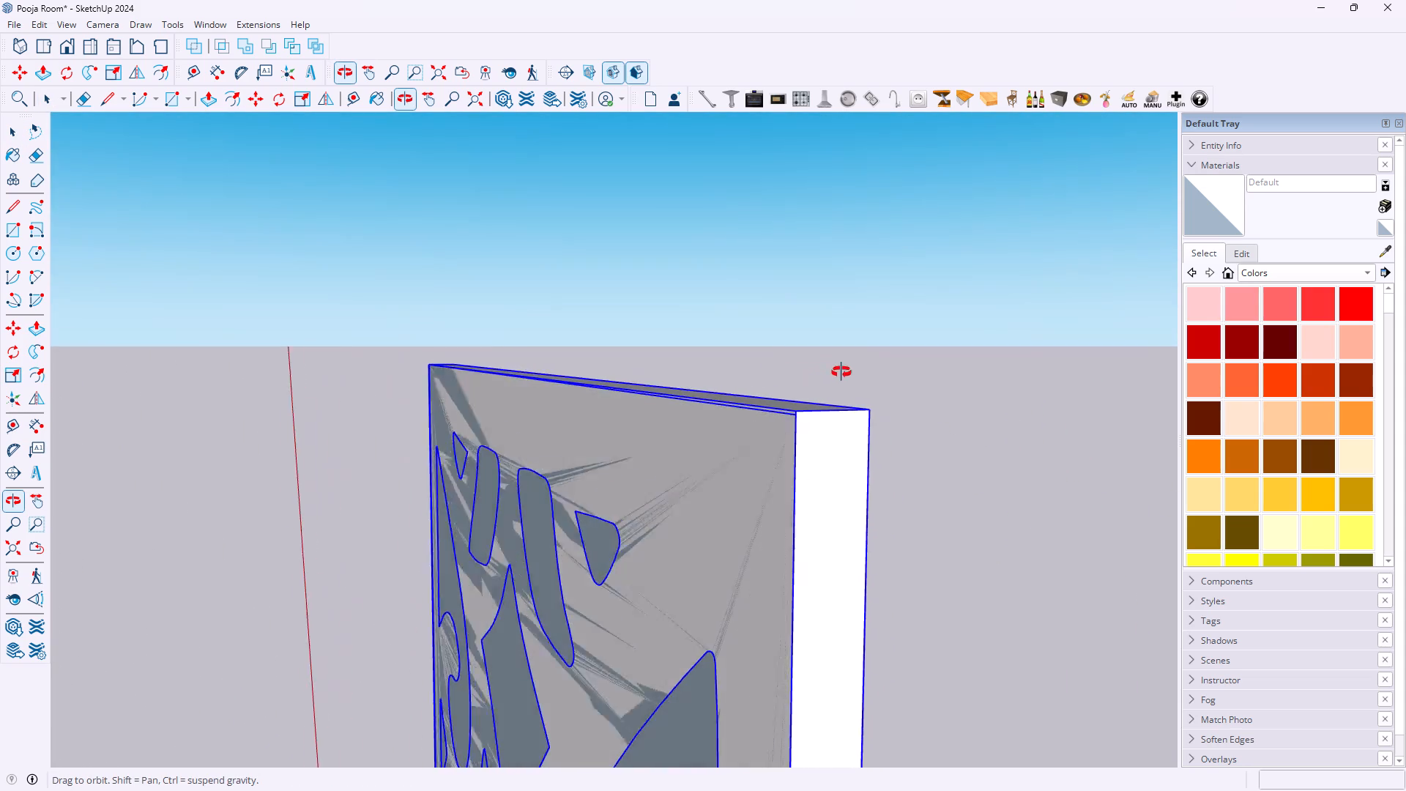
{"action": "middle_click_drag", "start_coordinate": [841, 372], "coordinate": [1008, 385]}
{"action": "scroll", "coordinate": [658, 380], "scroll_direction": "up", "scroll_amount": 4}
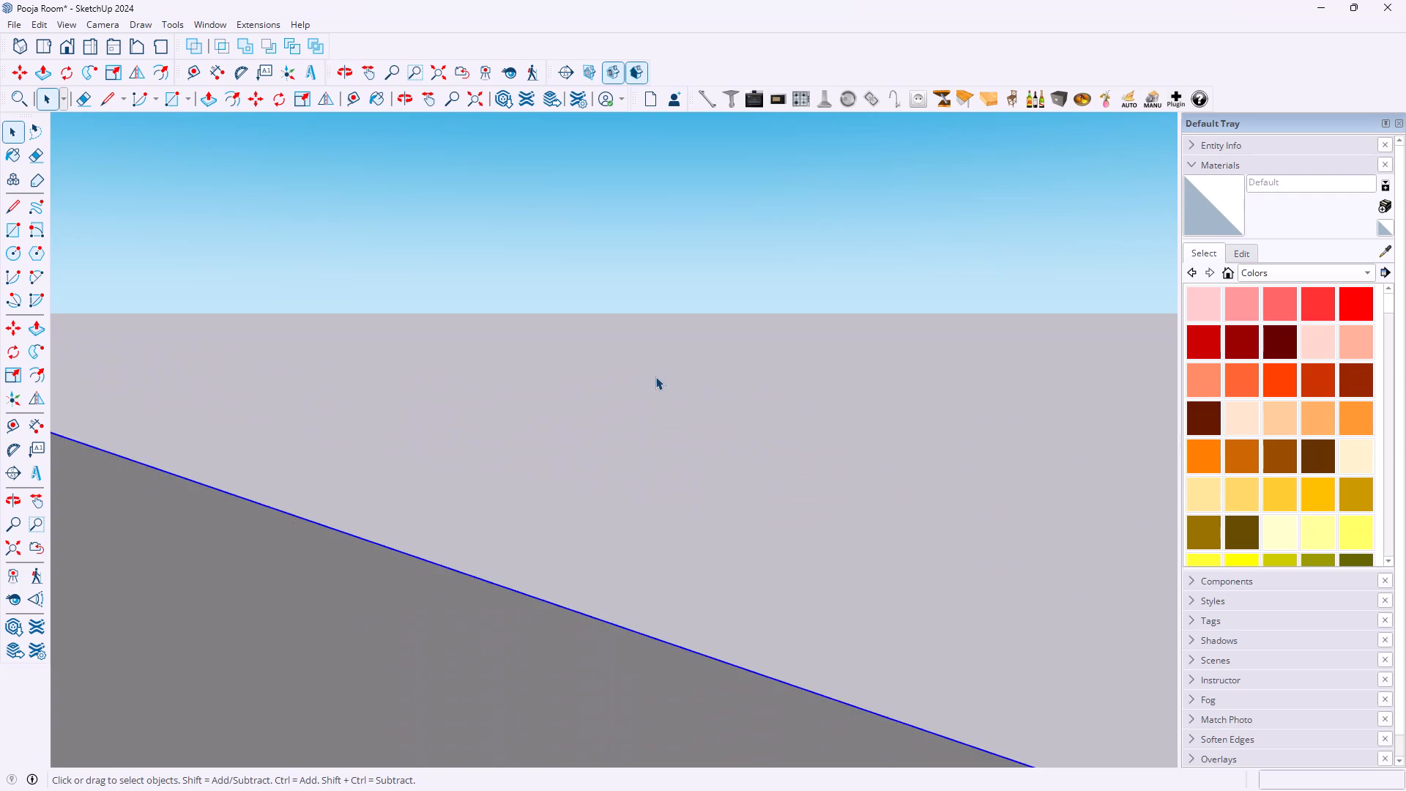
{"action": "scroll", "coordinate": [655, 376], "scroll_direction": "down", "scroll_amount": 3}
{"action": "scroll", "coordinate": [347, 374], "scroll_direction": "down", "scroll_amount": 2}
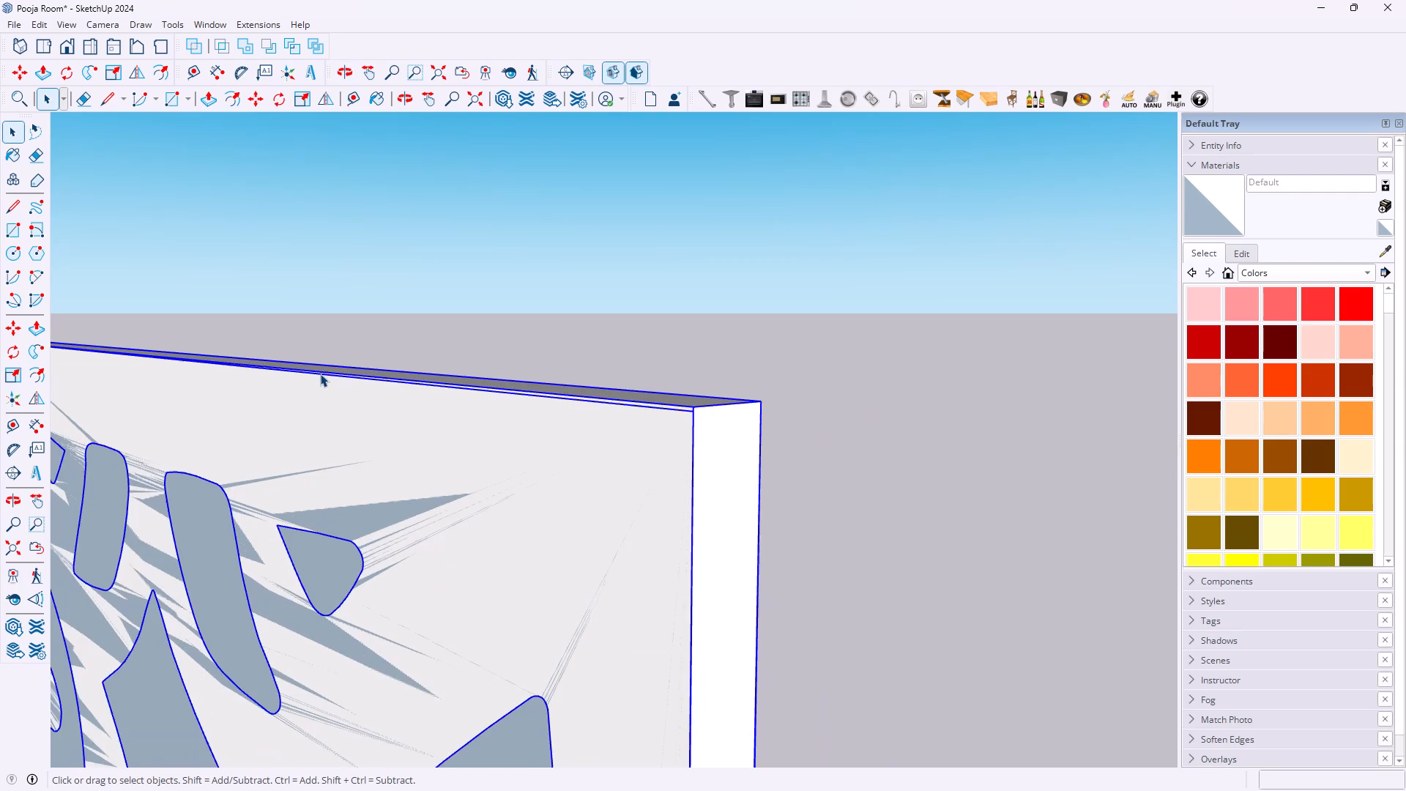
{"action": "scroll", "coordinate": [474, 369], "scroll_direction": "up", "scroll_amount": 3}
{"action": "scroll", "coordinate": [500, 373], "scroll_direction": "down", "scroll_amount": 2}
{"action": "scroll", "coordinate": [378, 382], "scroll_direction": "down", "scroll_amount": 2}
{"action": "scroll", "coordinate": [190, 382], "scroll_direction": "down", "scroll_amount": 4}
{"action": "scroll", "coordinate": [278, 371], "scroll_direction": "down", "scroll_amount": 4}
{"action": "scroll", "coordinate": [311, 311], "scroll_direction": "up", "scroll_amount": 4}
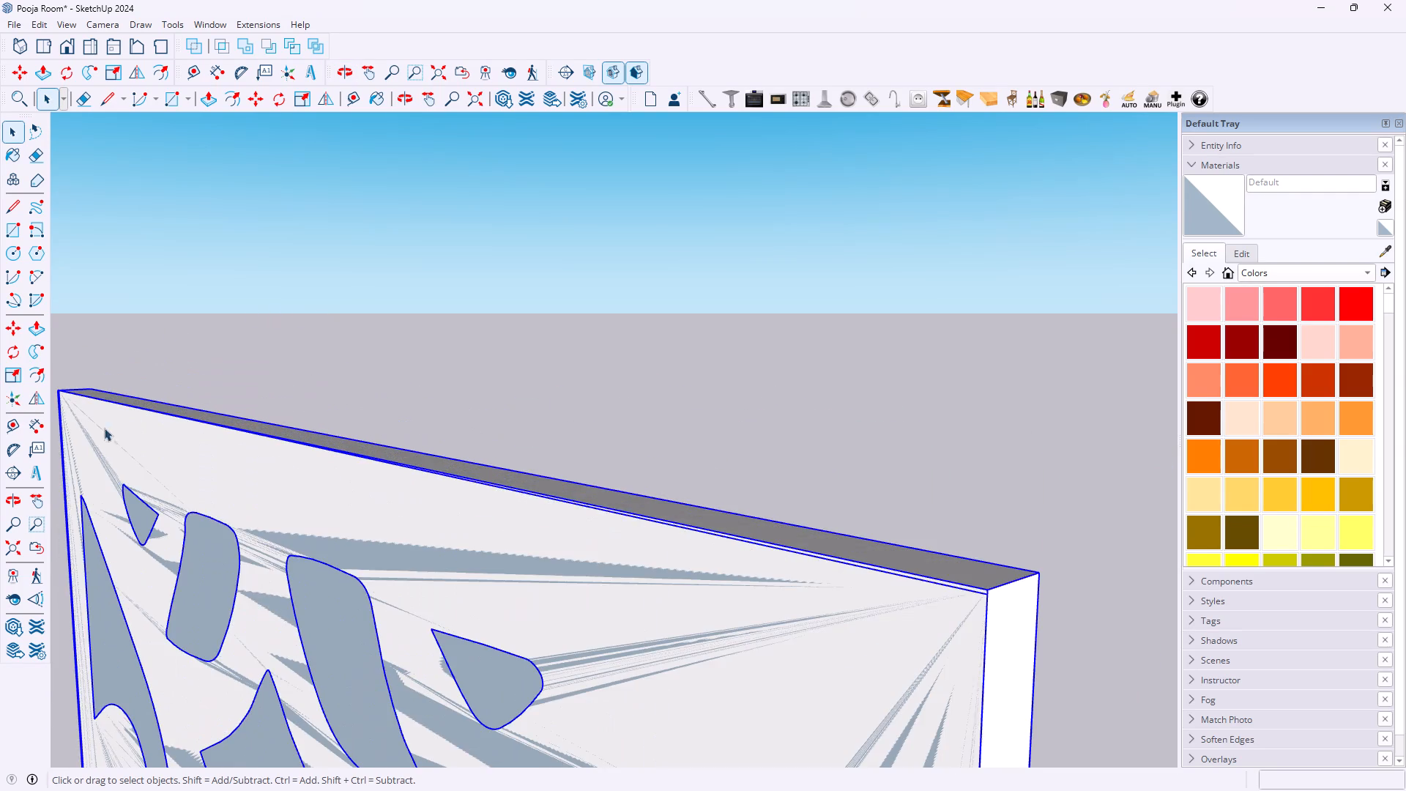
{"action": "scroll", "coordinate": [78, 414], "scroll_direction": "up", "scroll_amount": 19}
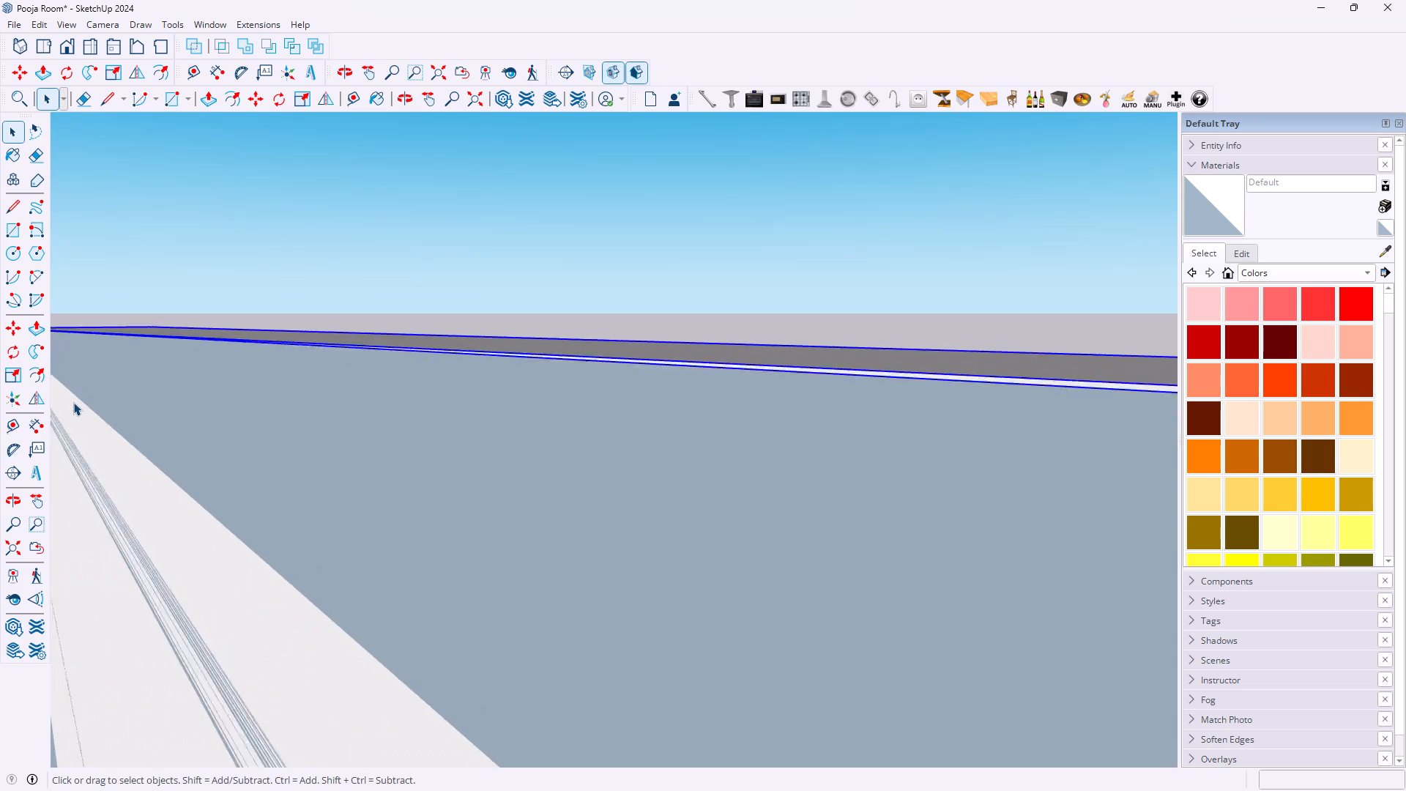
{"action": "scroll", "coordinate": [73, 402], "scroll_direction": "up", "scroll_amount": 2}
{"action": "scroll", "coordinate": [199, 374], "scroll_direction": "down", "scroll_amount": 19}
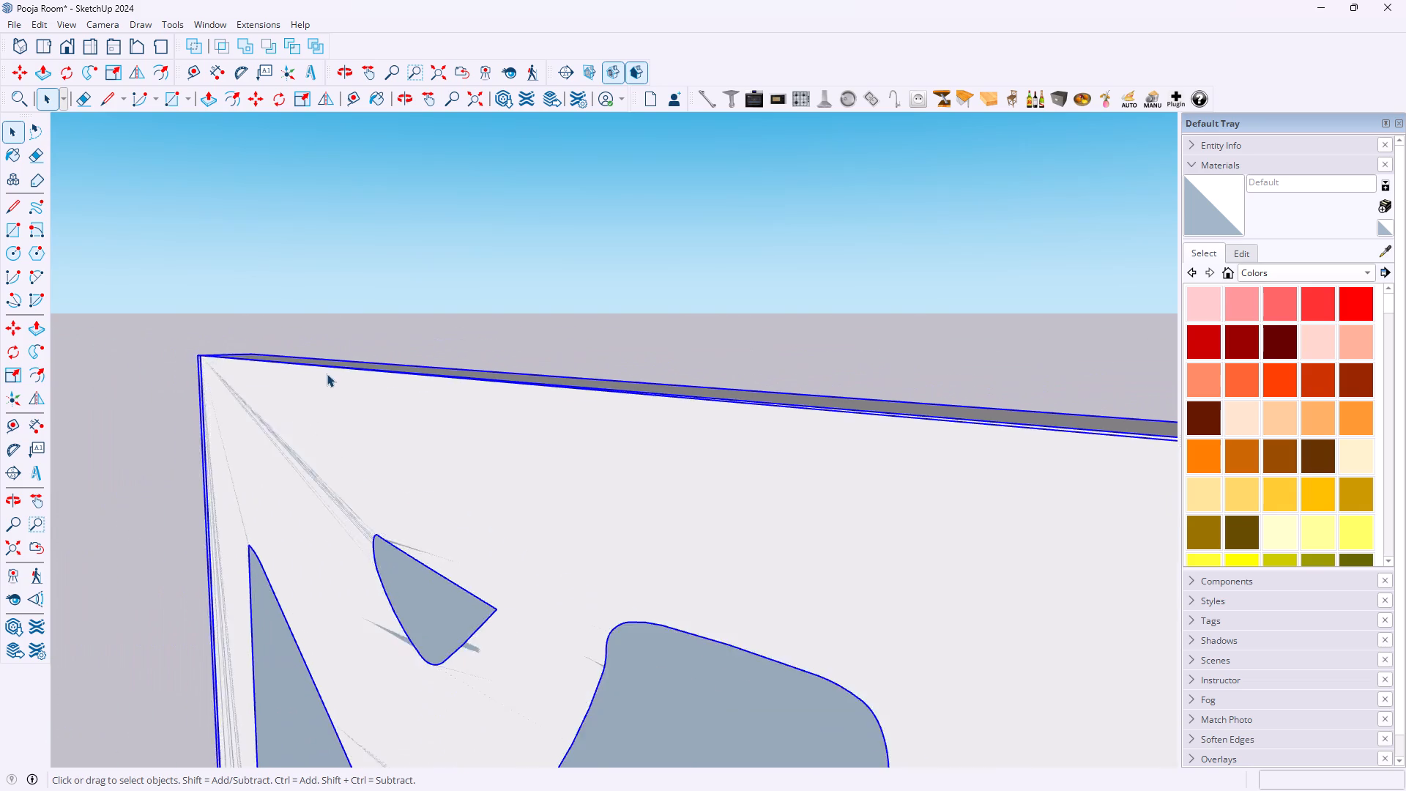
{"action": "scroll", "coordinate": [327, 374], "scroll_direction": "down", "scroll_amount": 19}
{"action": "scroll", "coordinate": [615, 404], "scroll_direction": "down", "scroll_amount": 1}
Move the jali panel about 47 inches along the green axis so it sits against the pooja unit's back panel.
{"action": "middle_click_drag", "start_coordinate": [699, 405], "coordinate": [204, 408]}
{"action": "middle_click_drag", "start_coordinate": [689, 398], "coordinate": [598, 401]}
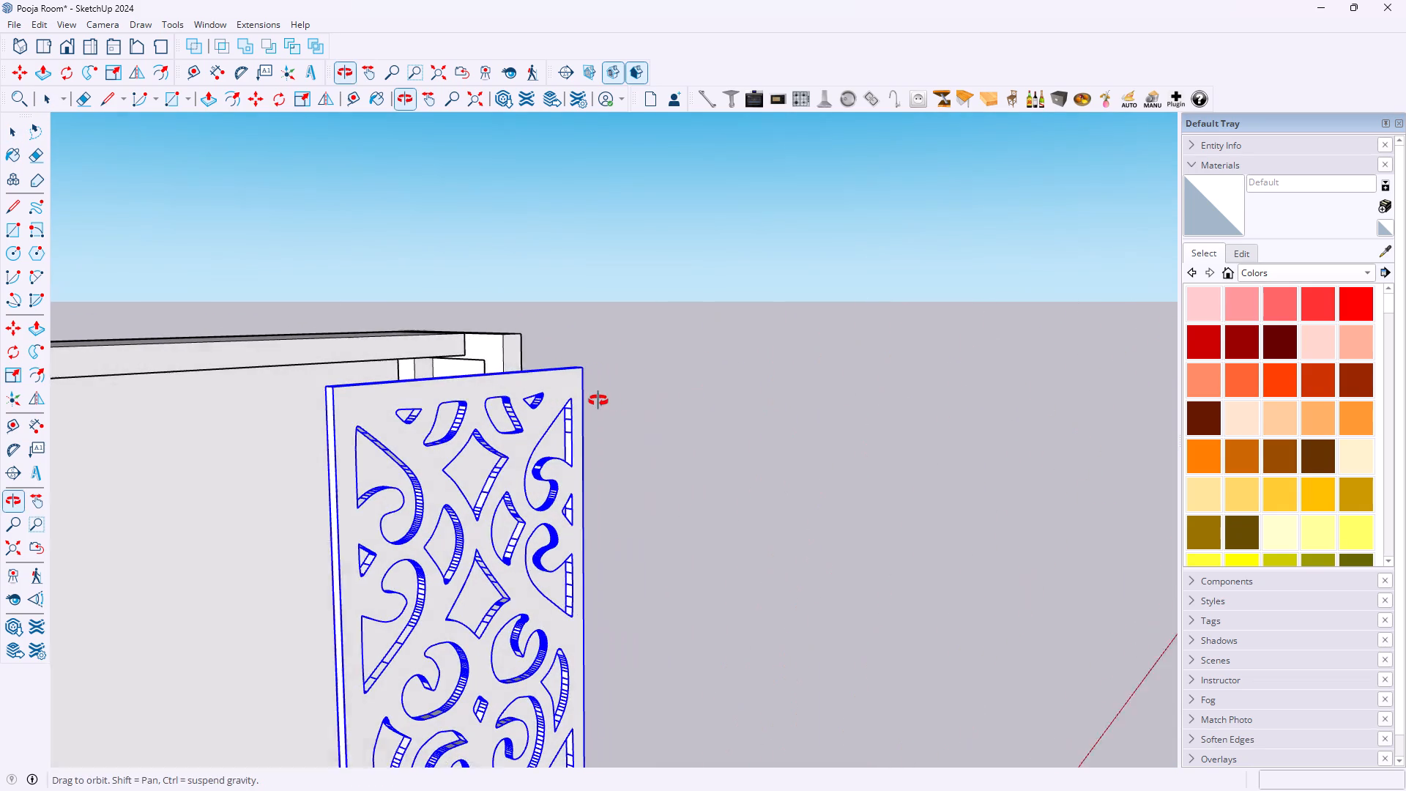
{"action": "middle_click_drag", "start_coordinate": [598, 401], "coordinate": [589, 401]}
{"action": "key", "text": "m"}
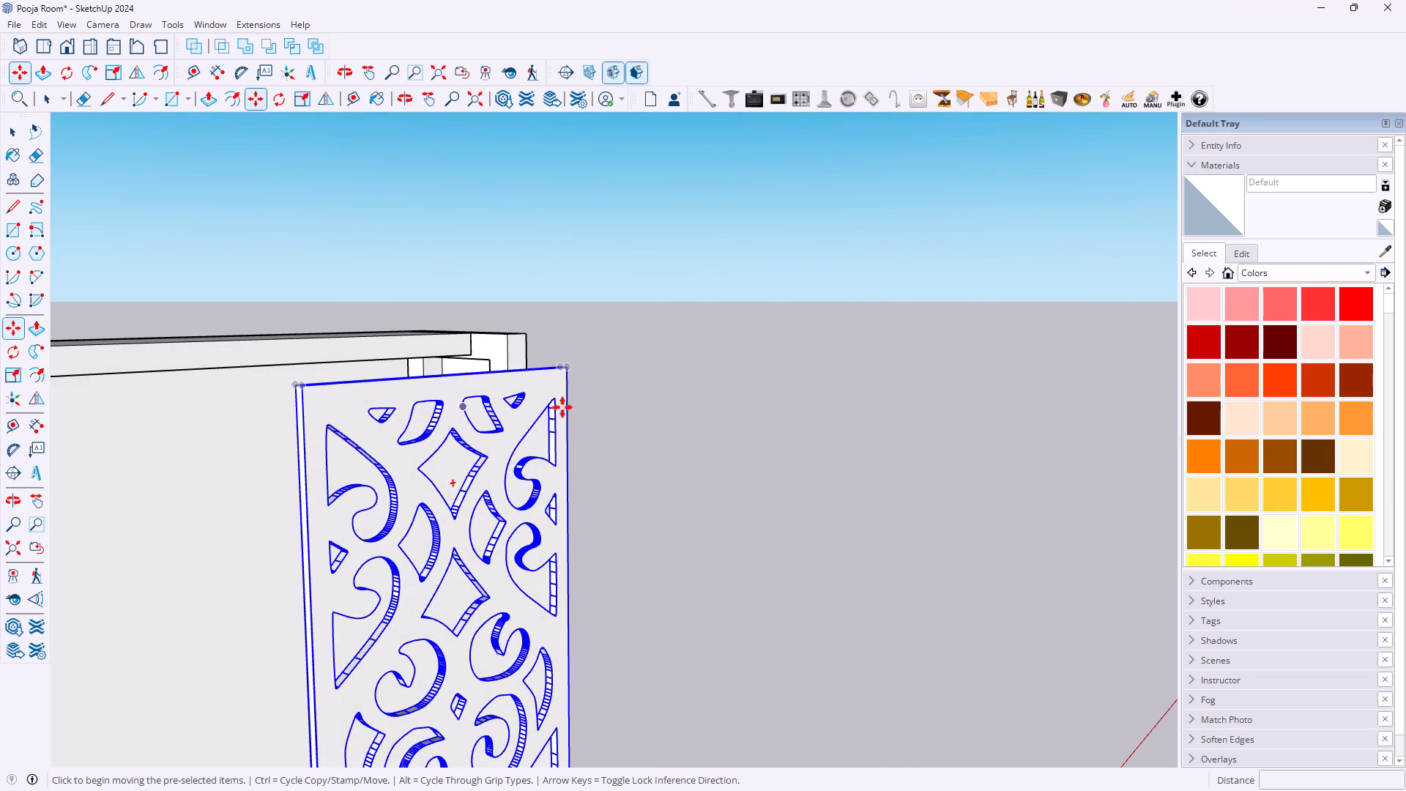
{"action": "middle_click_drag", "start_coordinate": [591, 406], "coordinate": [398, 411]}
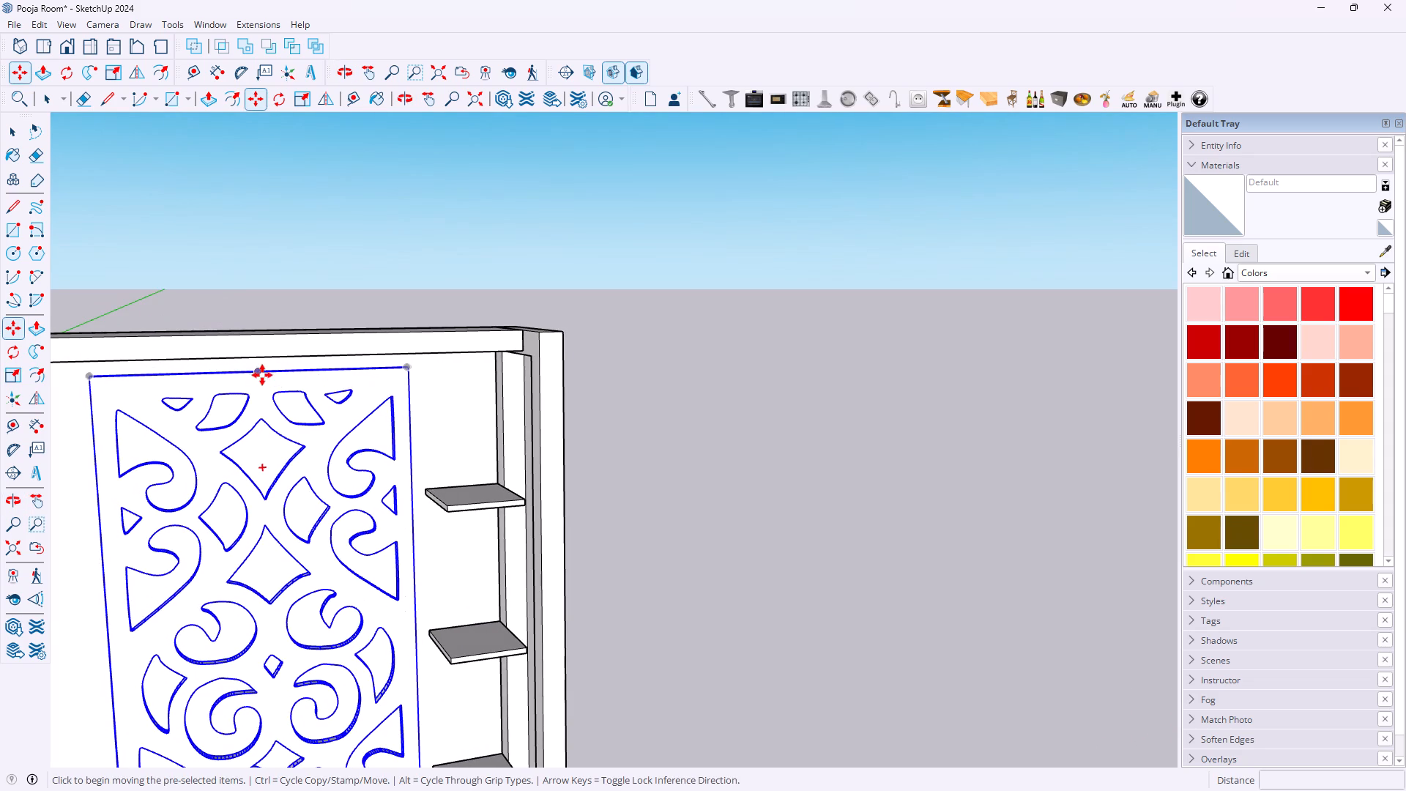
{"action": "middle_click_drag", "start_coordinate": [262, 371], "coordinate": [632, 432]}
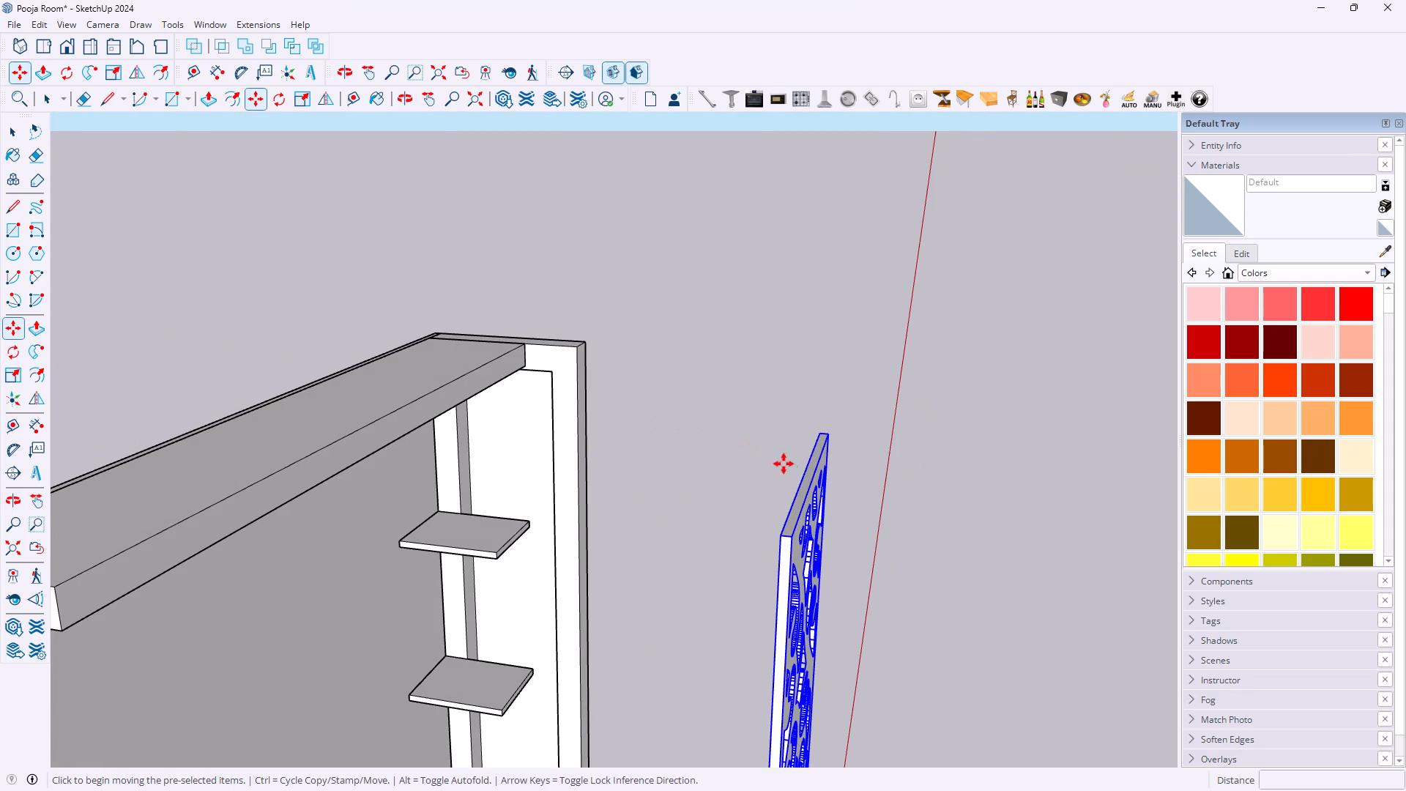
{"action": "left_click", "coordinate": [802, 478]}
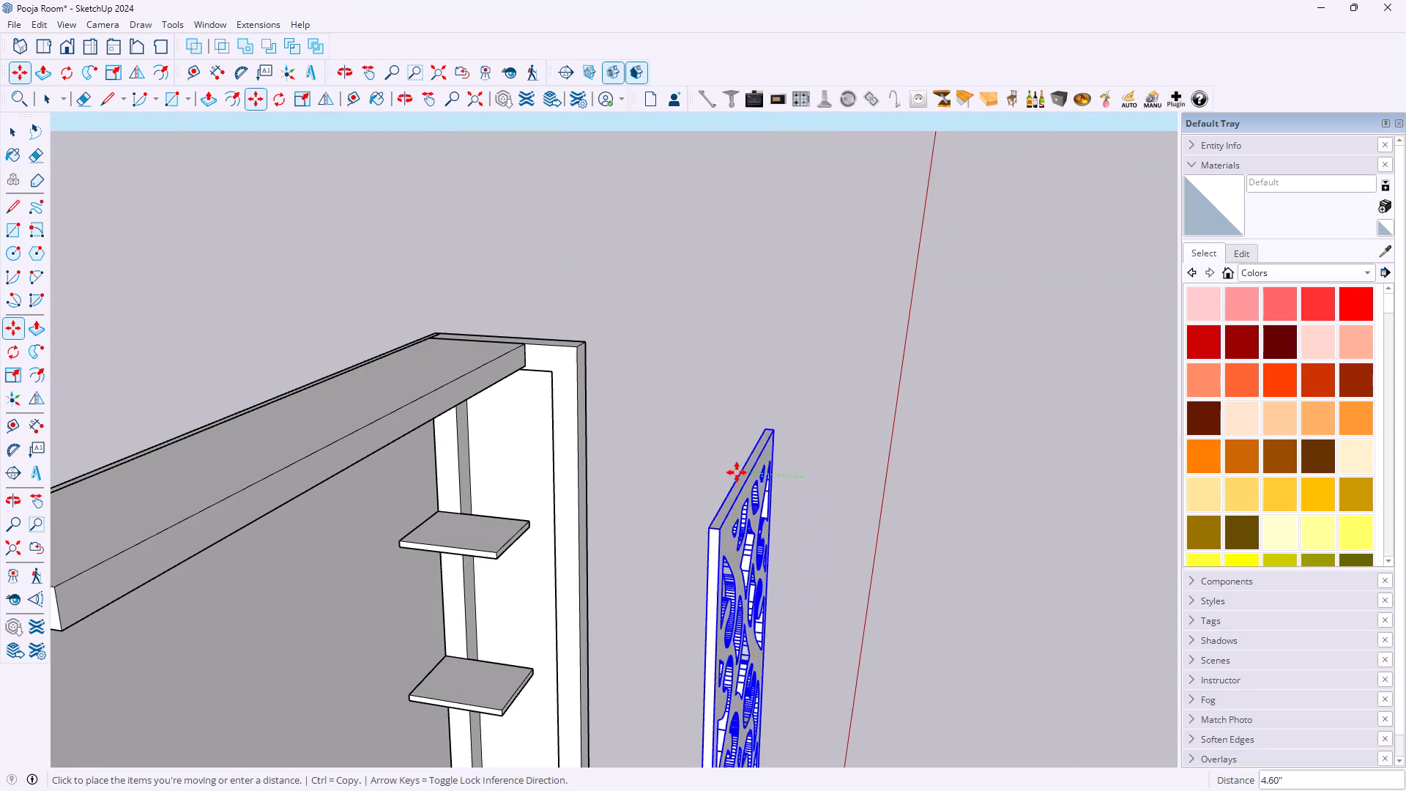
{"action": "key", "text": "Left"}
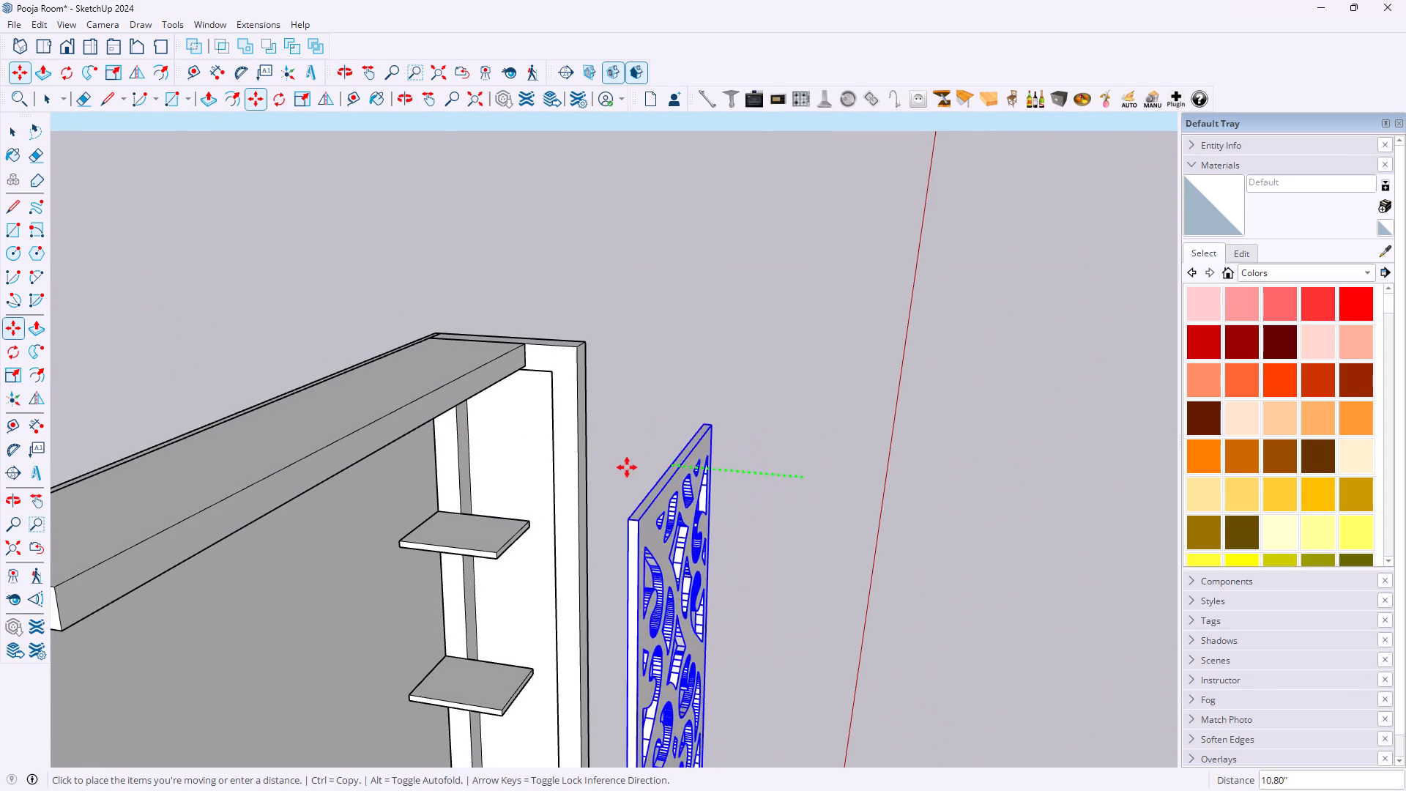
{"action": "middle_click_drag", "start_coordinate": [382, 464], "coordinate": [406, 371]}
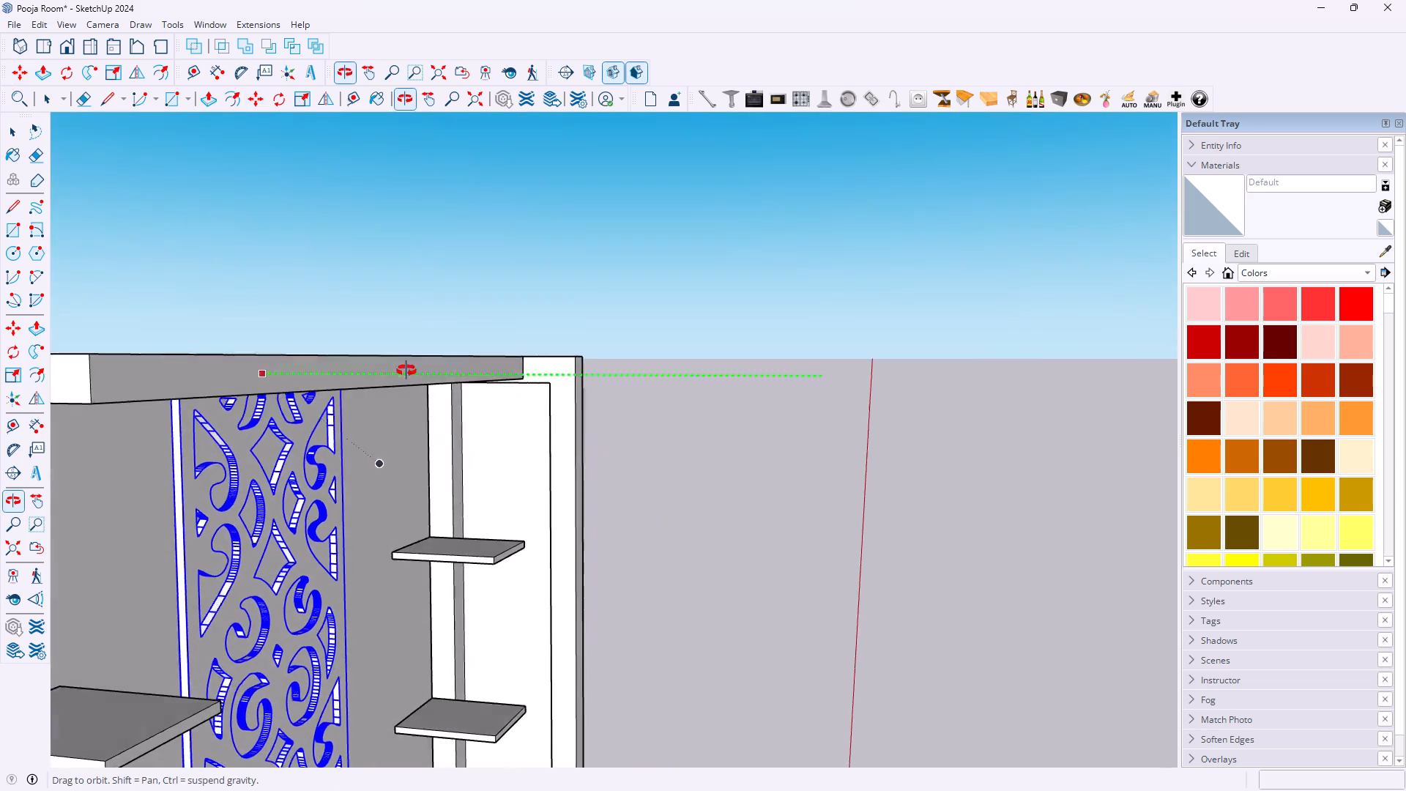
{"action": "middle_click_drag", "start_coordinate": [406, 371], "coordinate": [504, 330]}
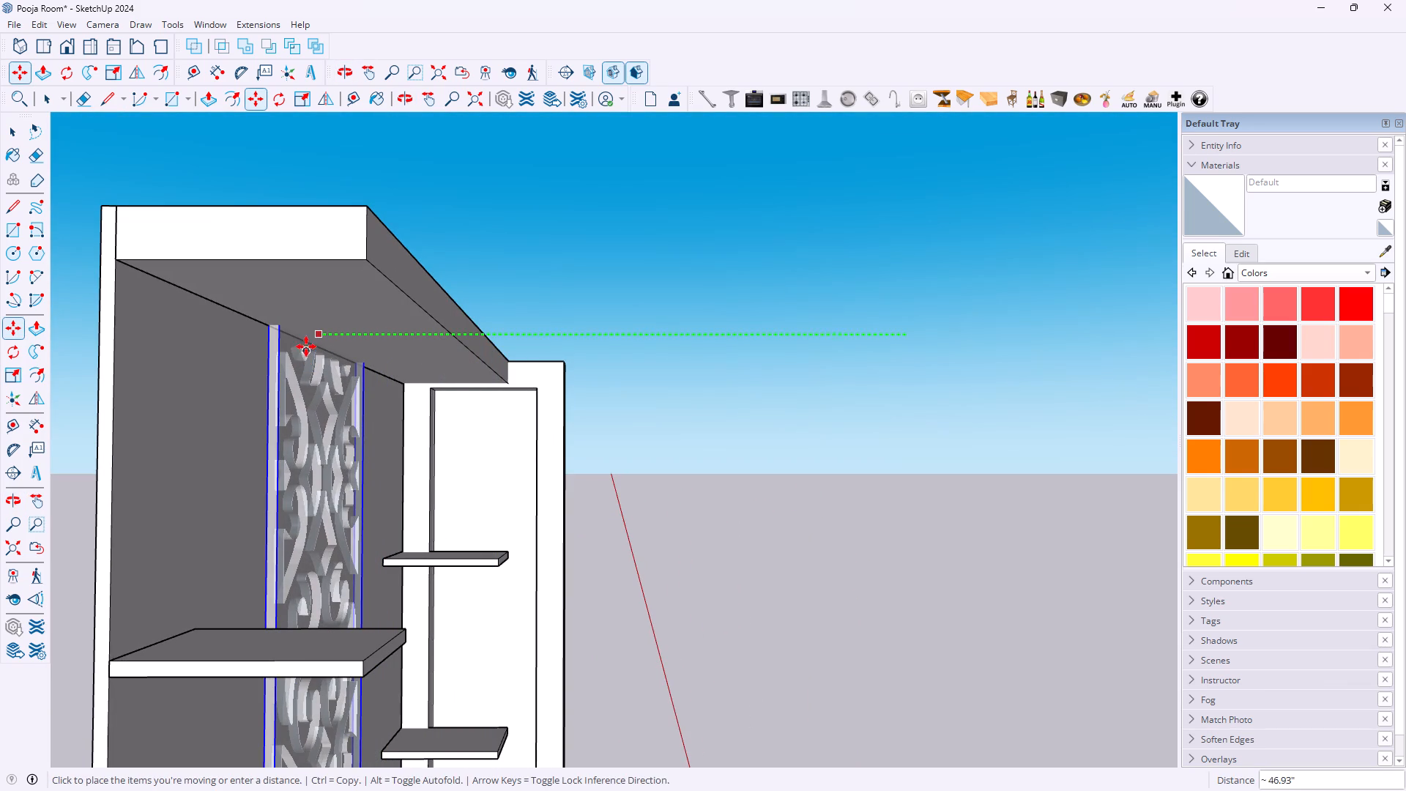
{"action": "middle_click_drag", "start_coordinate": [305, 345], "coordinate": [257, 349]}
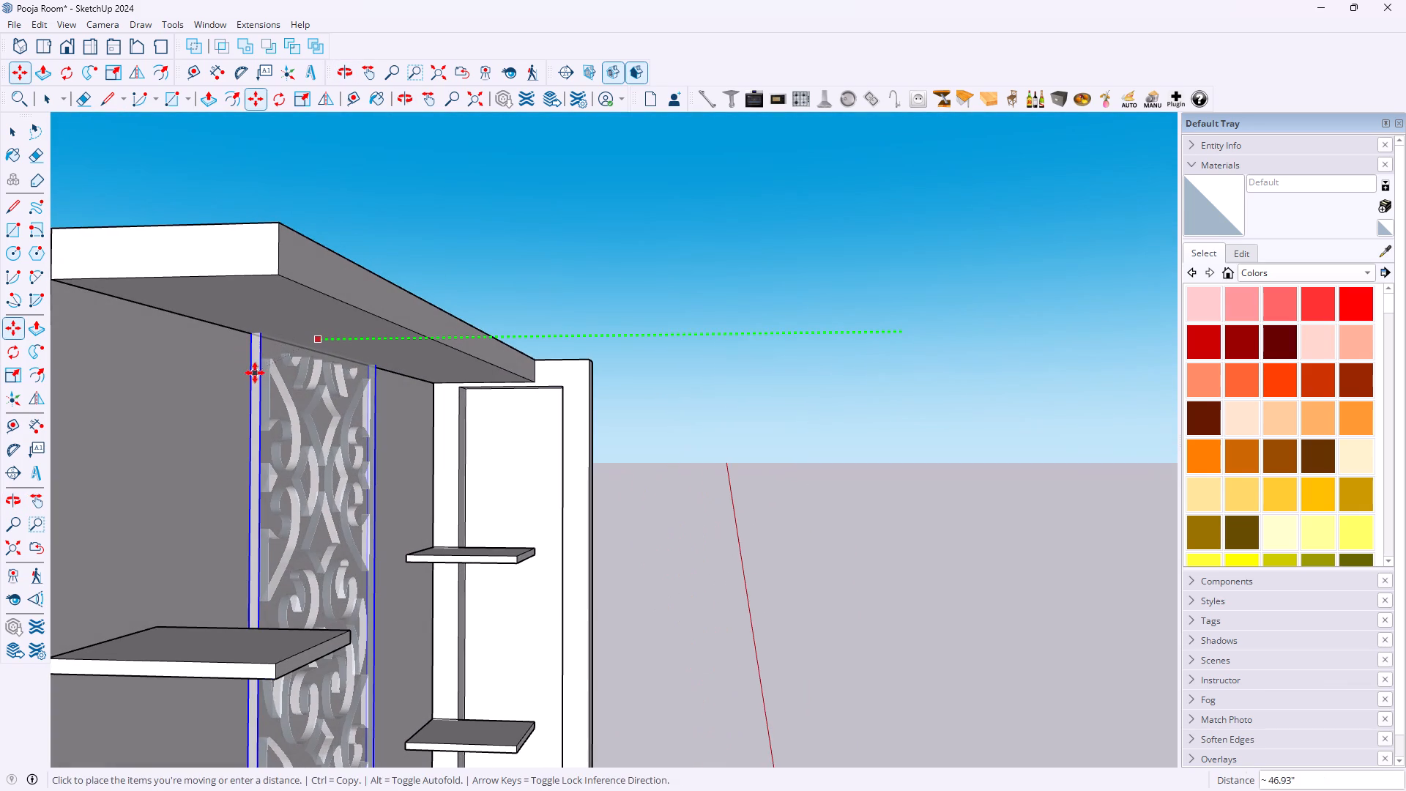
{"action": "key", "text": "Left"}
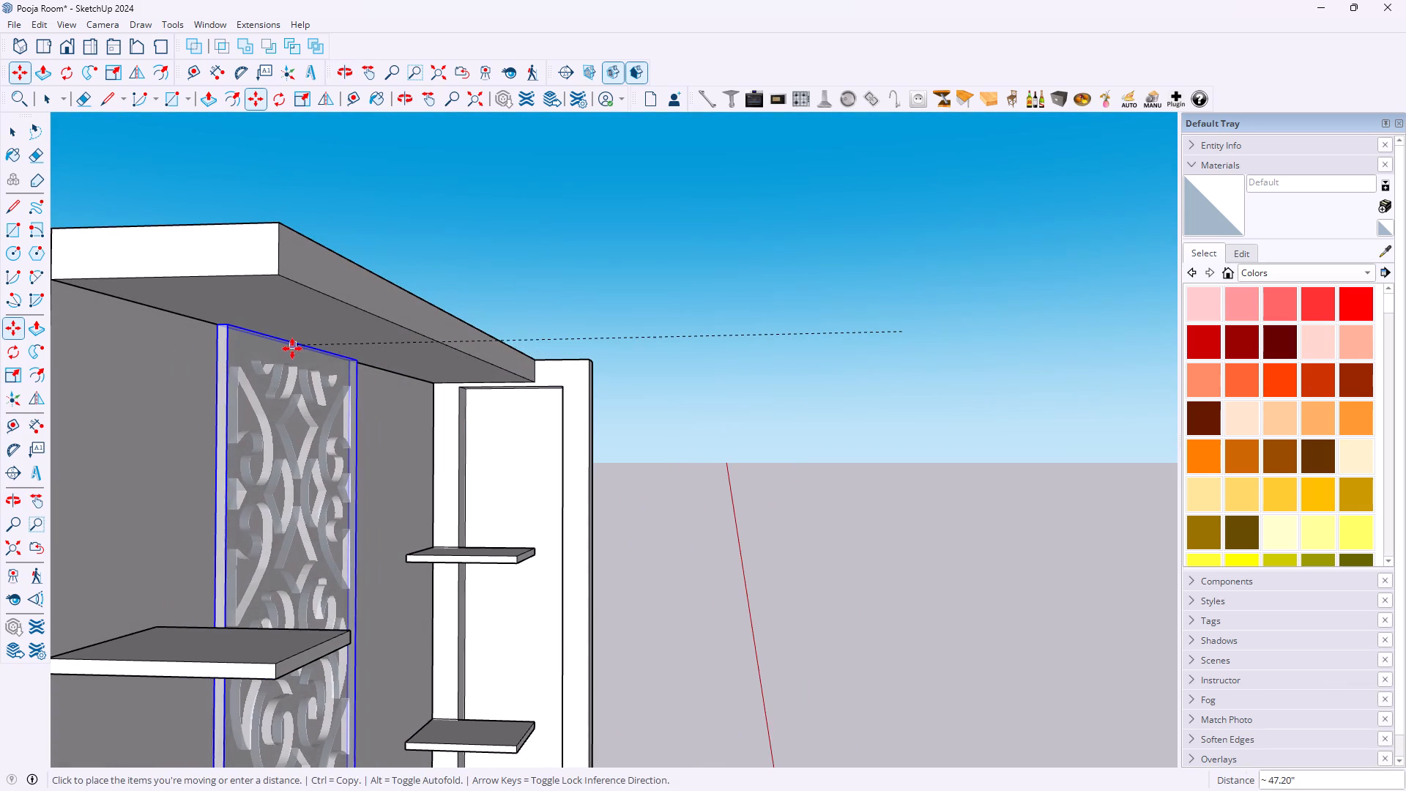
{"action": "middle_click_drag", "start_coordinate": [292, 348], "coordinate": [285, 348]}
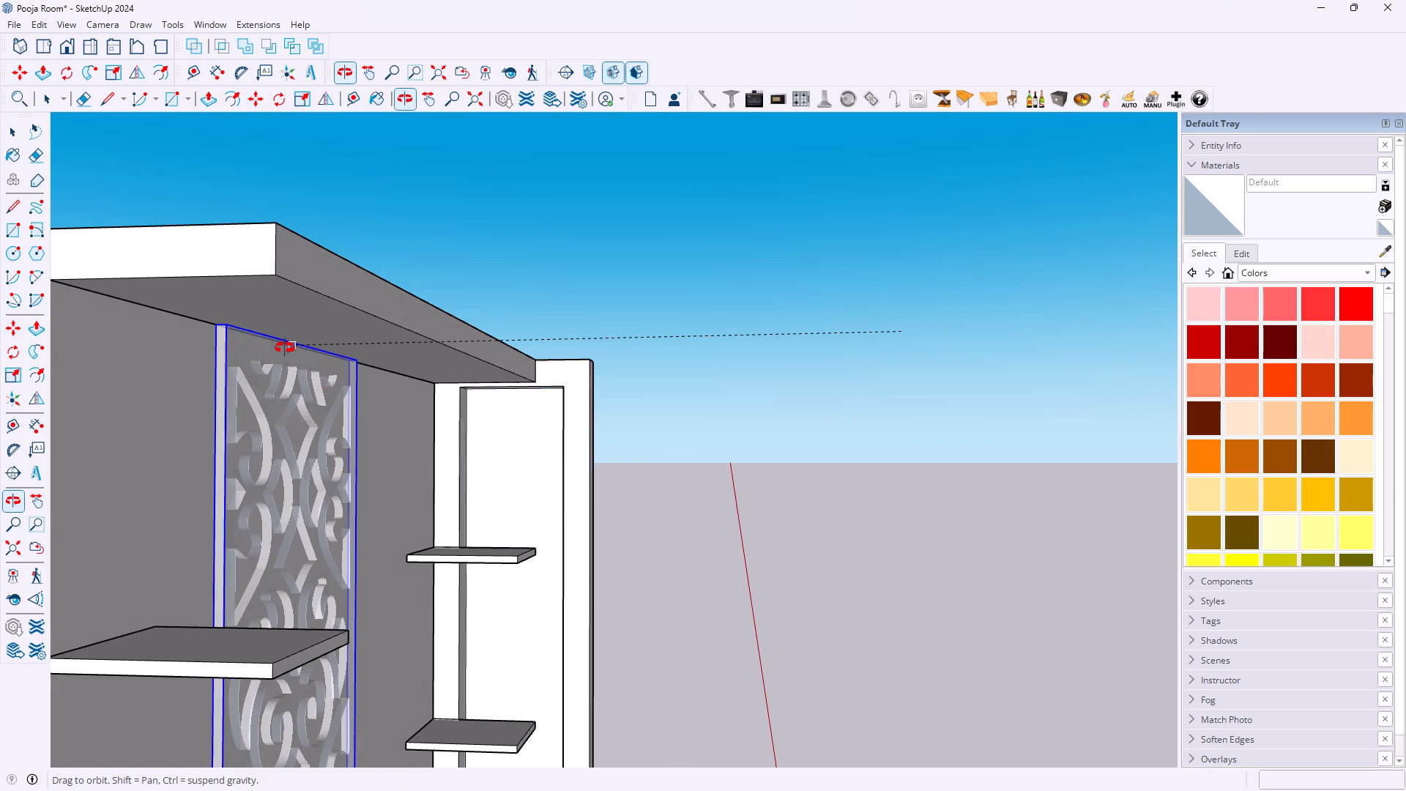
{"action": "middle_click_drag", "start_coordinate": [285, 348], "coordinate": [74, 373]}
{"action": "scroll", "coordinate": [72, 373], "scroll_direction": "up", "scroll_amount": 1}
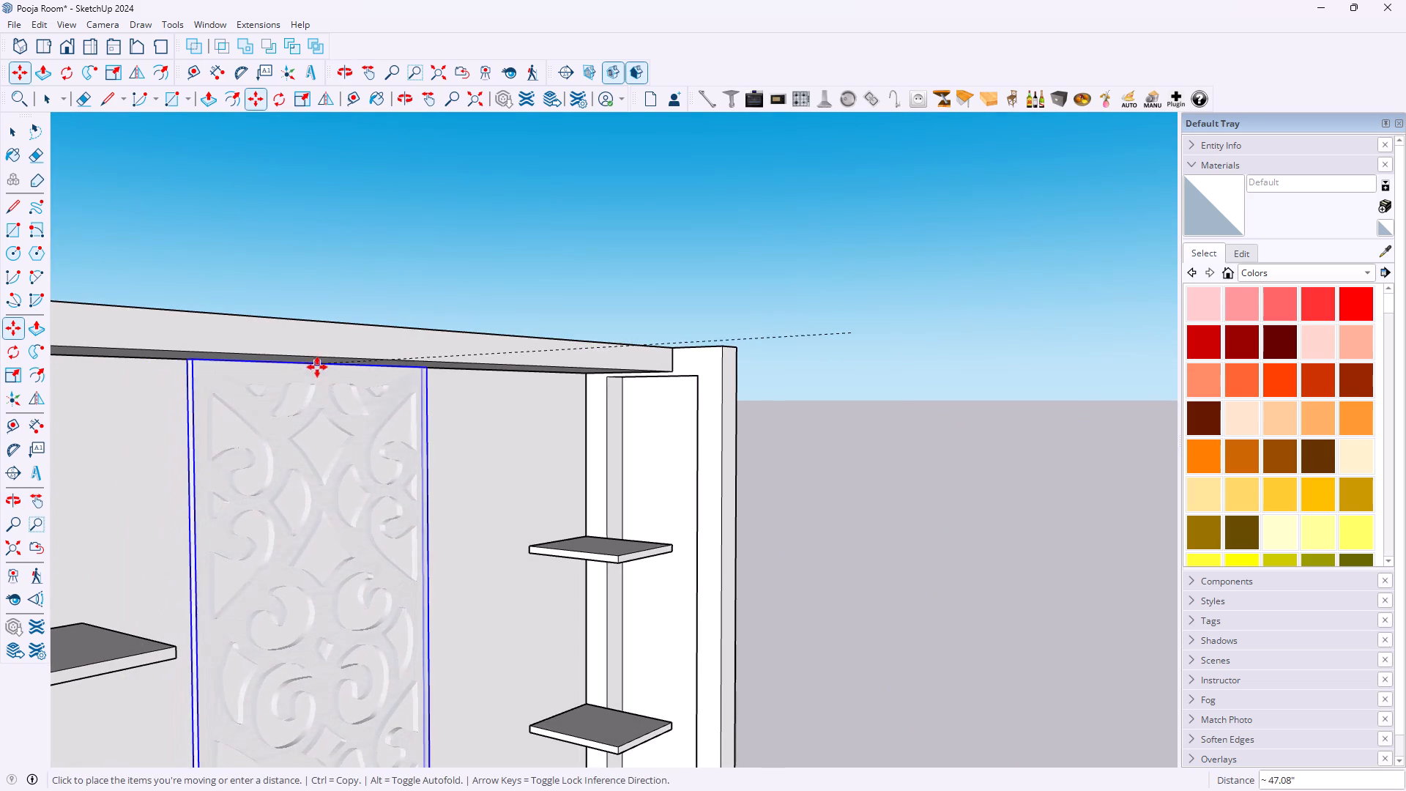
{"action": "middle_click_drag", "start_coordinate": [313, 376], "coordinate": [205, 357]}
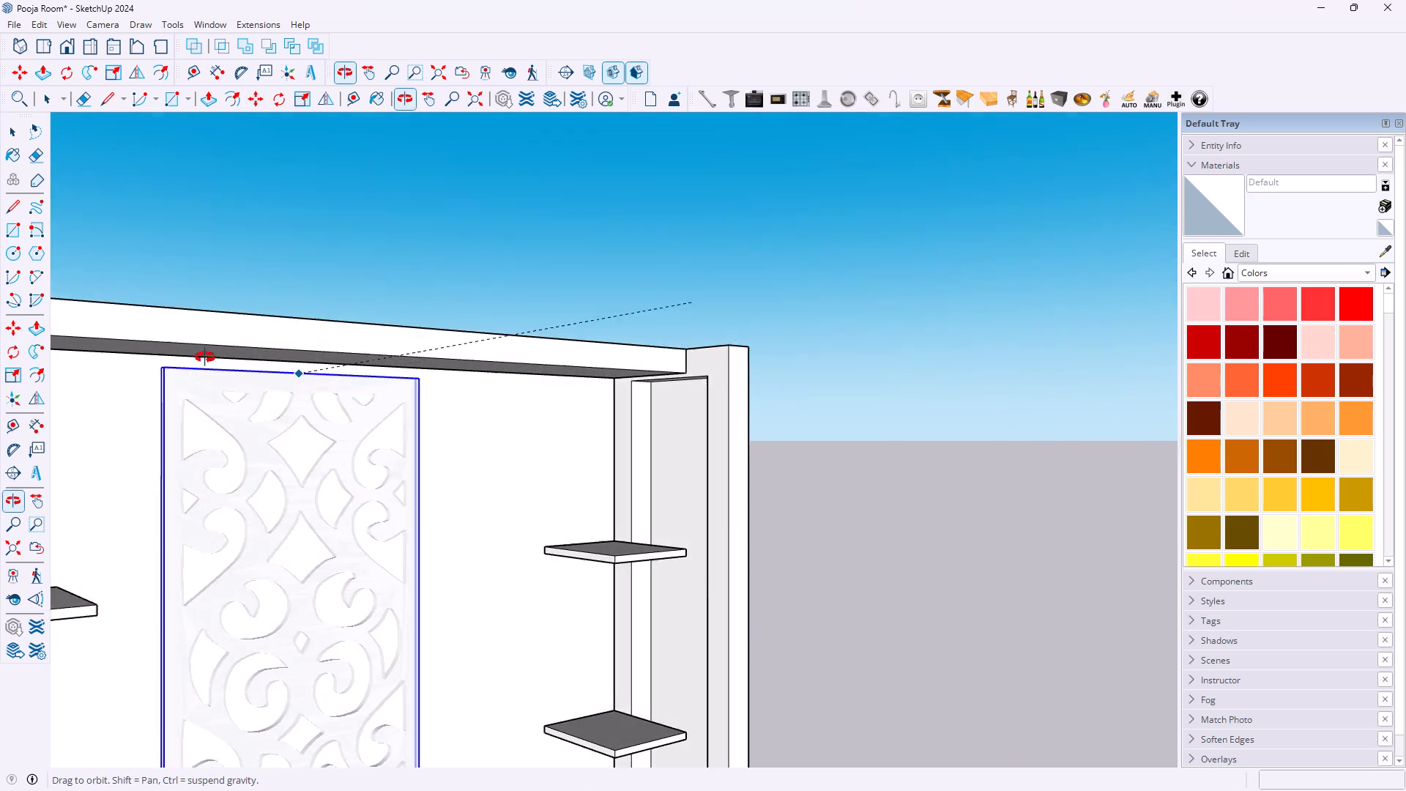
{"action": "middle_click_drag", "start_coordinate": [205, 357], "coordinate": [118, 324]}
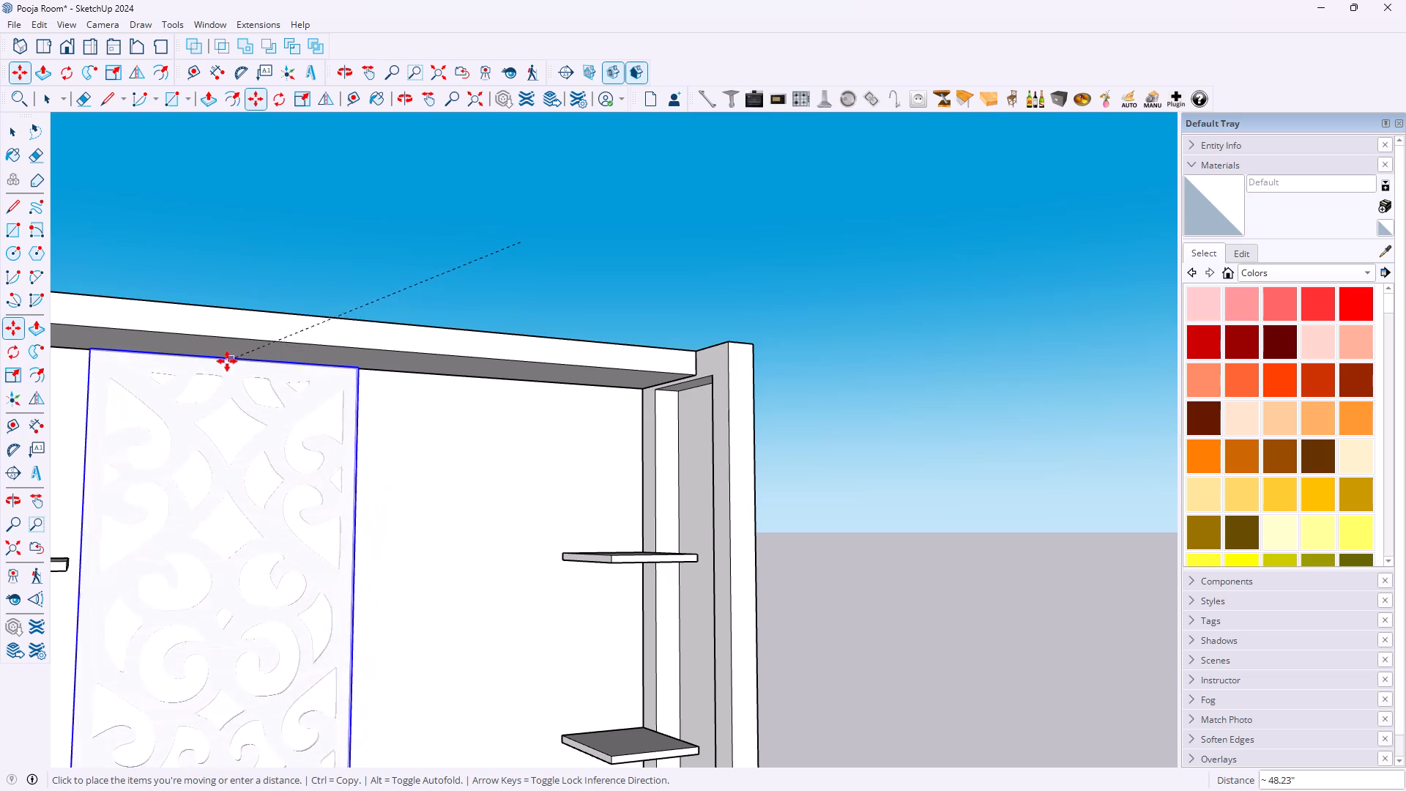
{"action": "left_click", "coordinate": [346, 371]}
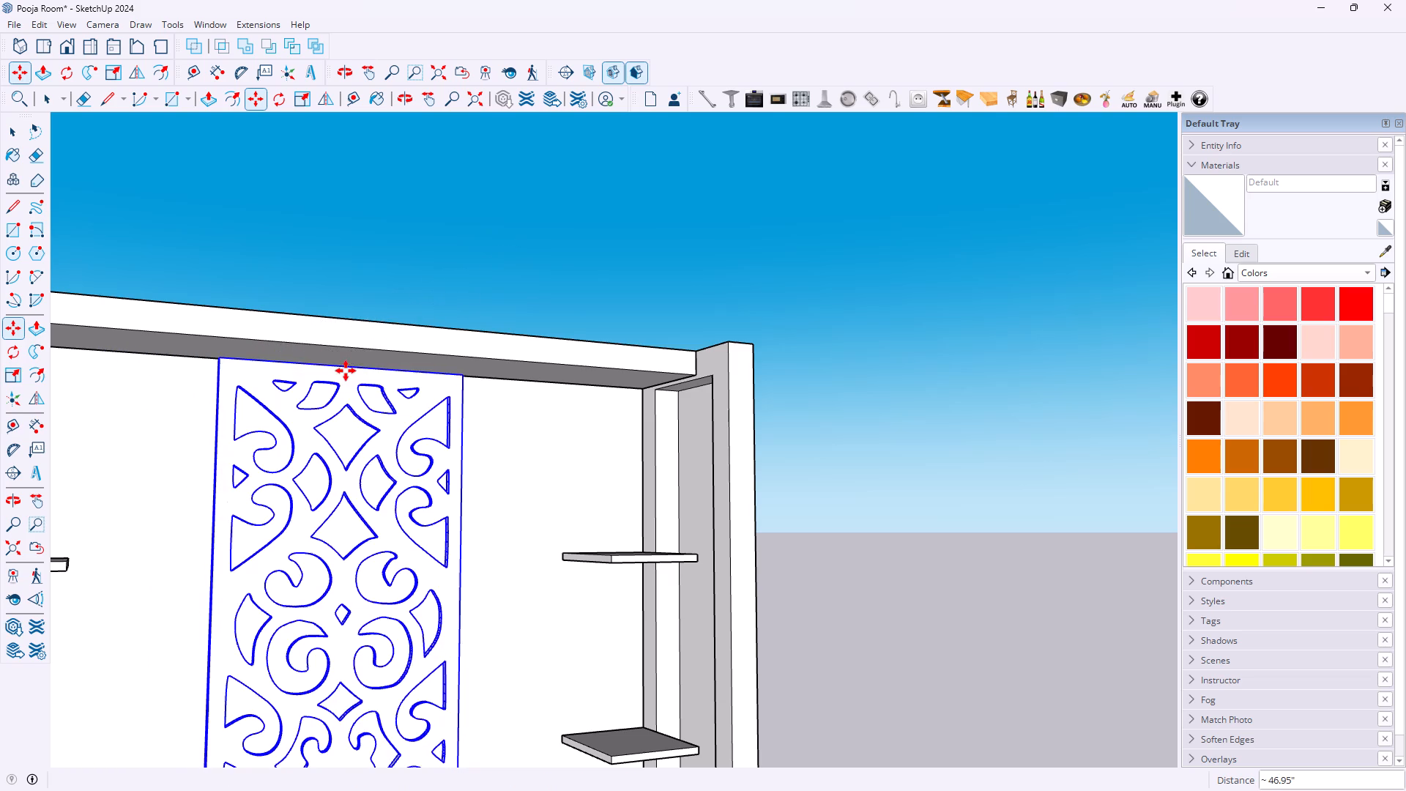
Examine the jali panel's fit against the back panel from the side, from below and from the front.
{"action": "scroll", "coordinate": [369, 383], "scroll_direction": "down", "scroll_amount": 8}
{"action": "scroll", "coordinate": [387, 530], "scroll_direction": "down", "scroll_amount": 6}
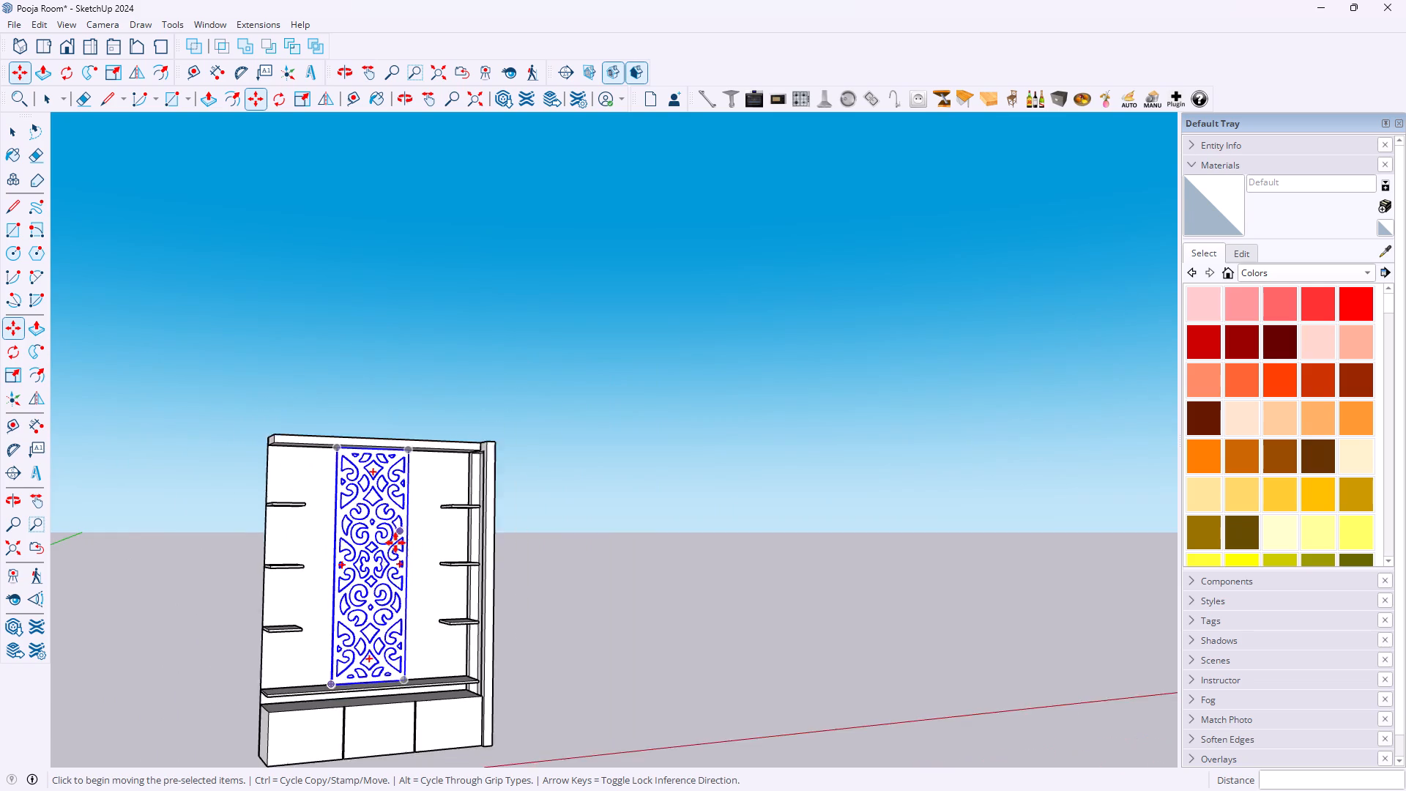
{"action": "scroll", "coordinate": [395, 543], "scroll_direction": "down", "scroll_amount": 1}
{"action": "middle_click_drag", "start_coordinate": [368, 627], "coordinate": [748, 650]}
{"action": "scroll", "coordinate": [496, 646], "scroll_direction": "up", "scroll_amount": 1}
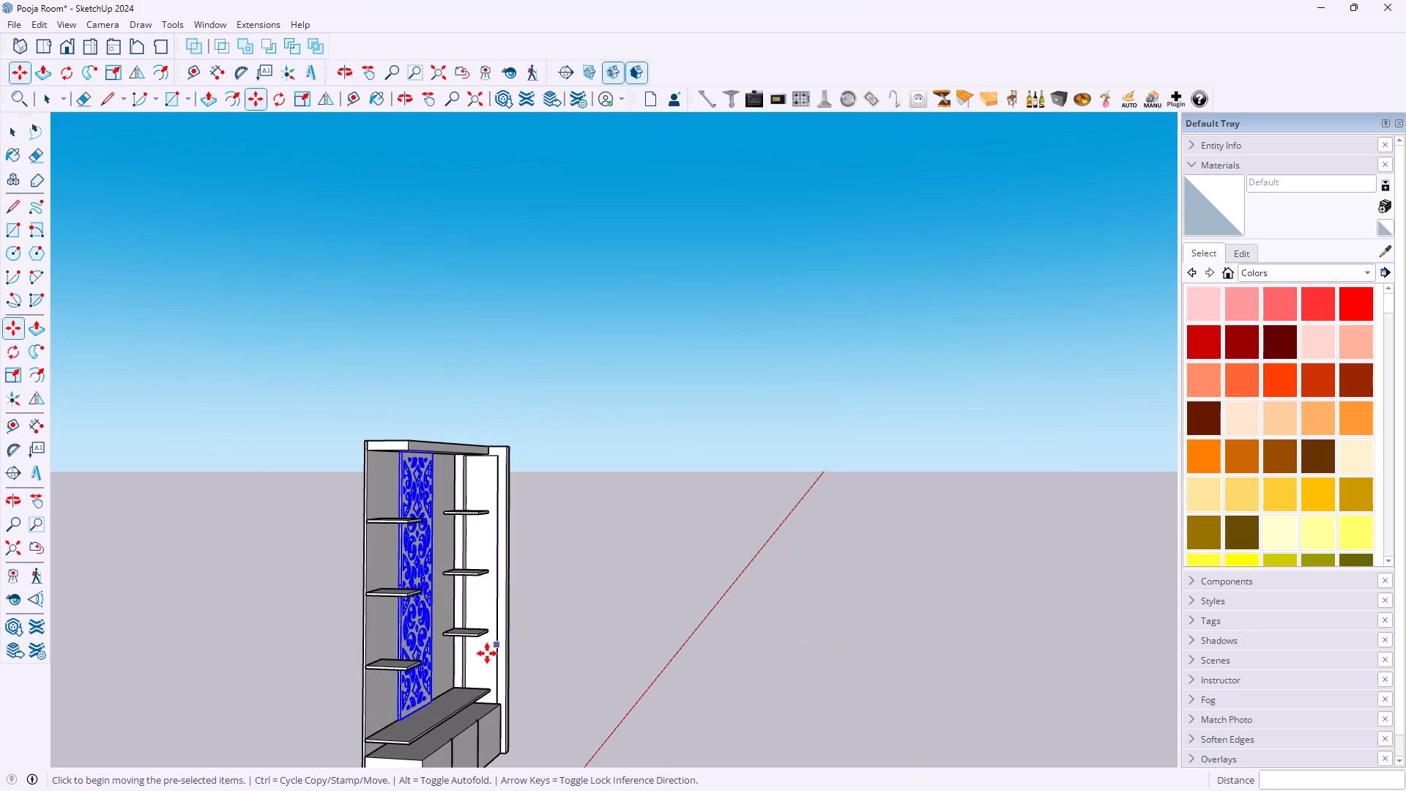
{"action": "scroll", "coordinate": [487, 653], "scroll_direction": "up", "scroll_amount": 4}
{"action": "middle_click_drag", "start_coordinate": [346, 683], "coordinate": [440, 649]}
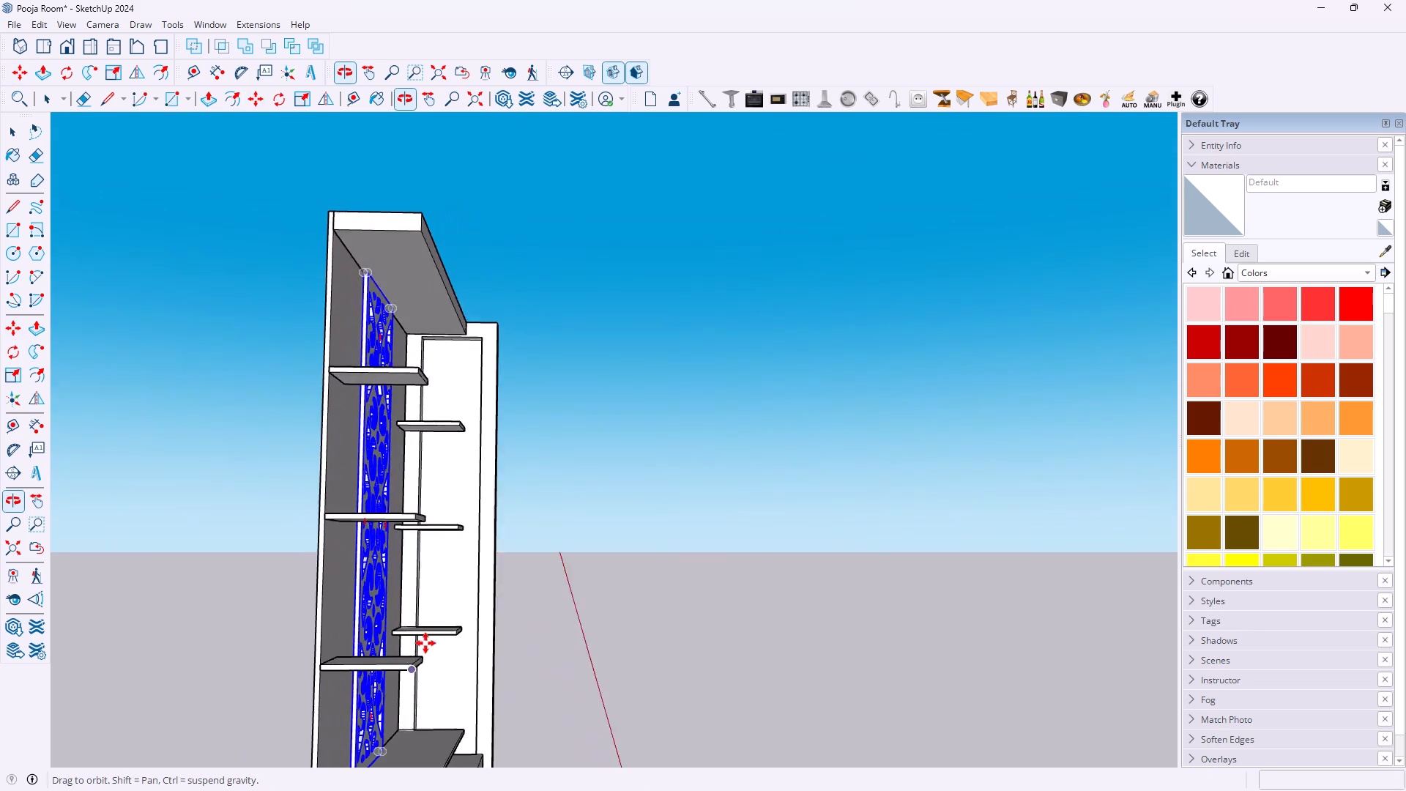
{"action": "scroll", "coordinate": [396, 618], "scroll_direction": "up", "scroll_amount": 9}
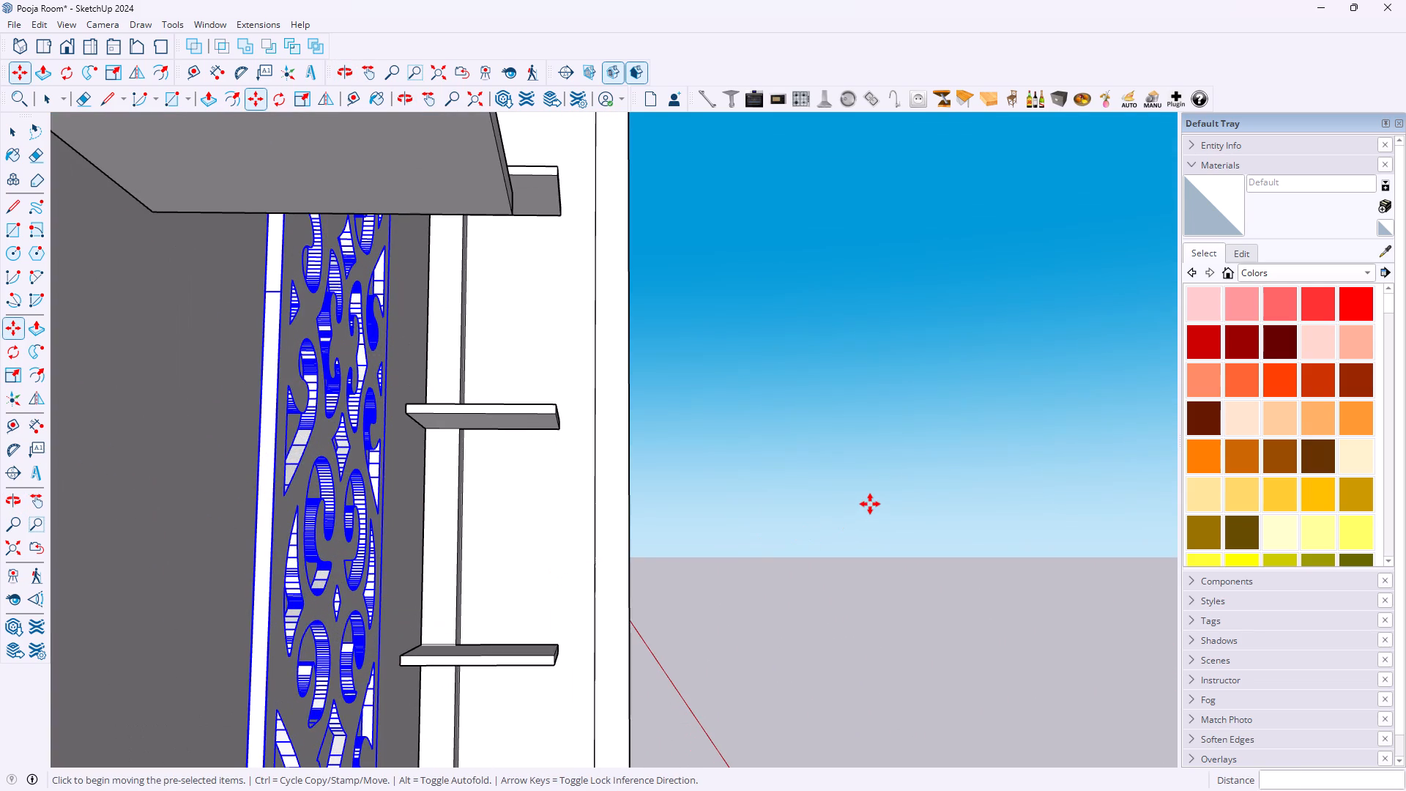
{"action": "key", "text": "space"}
{"action": "left_click", "coordinate": [870, 504]}
{"action": "middle_click_drag", "start_coordinate": [893, 497], "coordinate": [120, 505]}
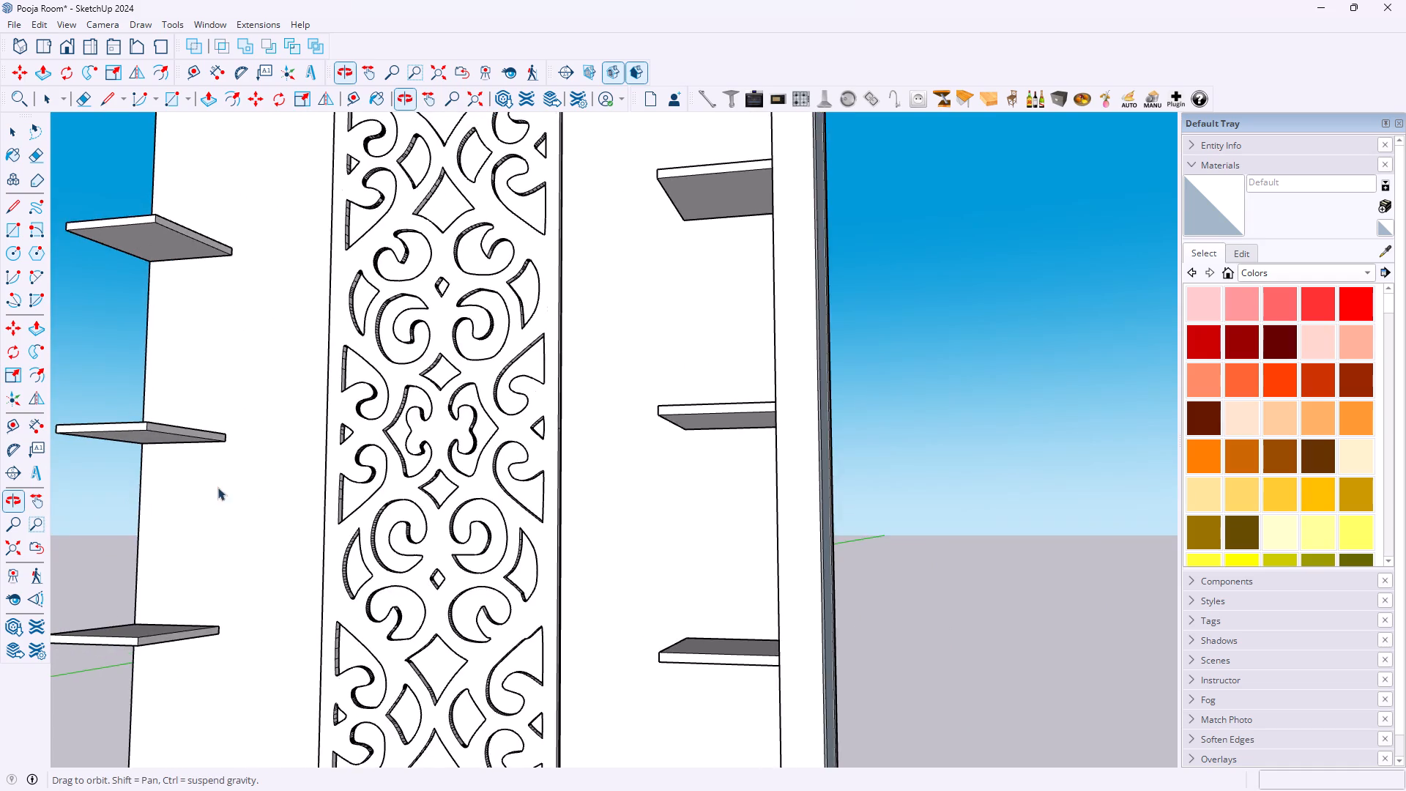
{"action": "scroll", "coordinate": [364, 496], "scroll_direction": "down", "scroll_amount": 4}
{"action": "middle_click_drag", "start_coordinate": [410, 496], "coordinate": [549, 512]}
{"action": "scroll", "coordinate": [490, 484], "scroll_direction": "down", "scroll_amount": 4}
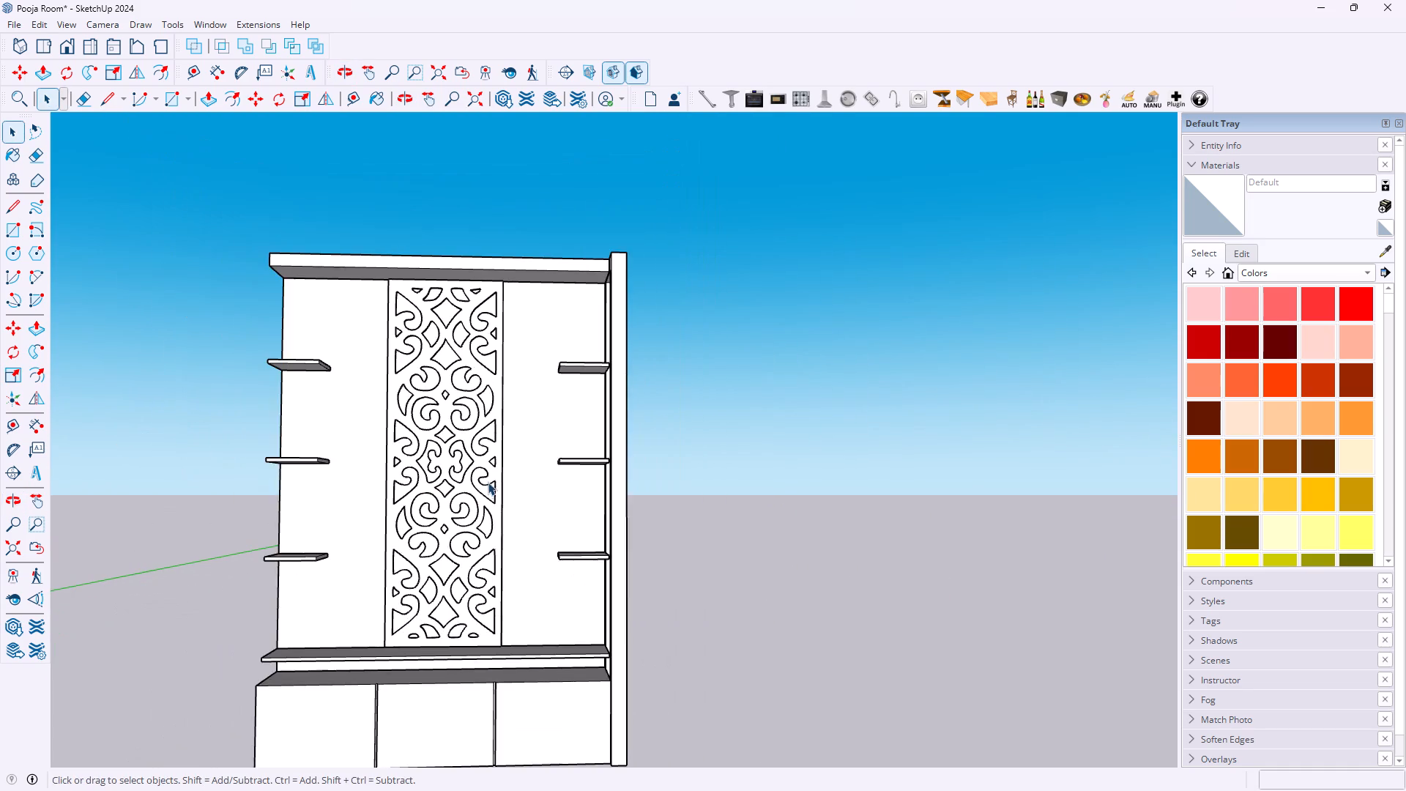
{"action": "scroll", "coordinate": [488, 482], "scroll_direction": "down", "scroll_amount": 3}
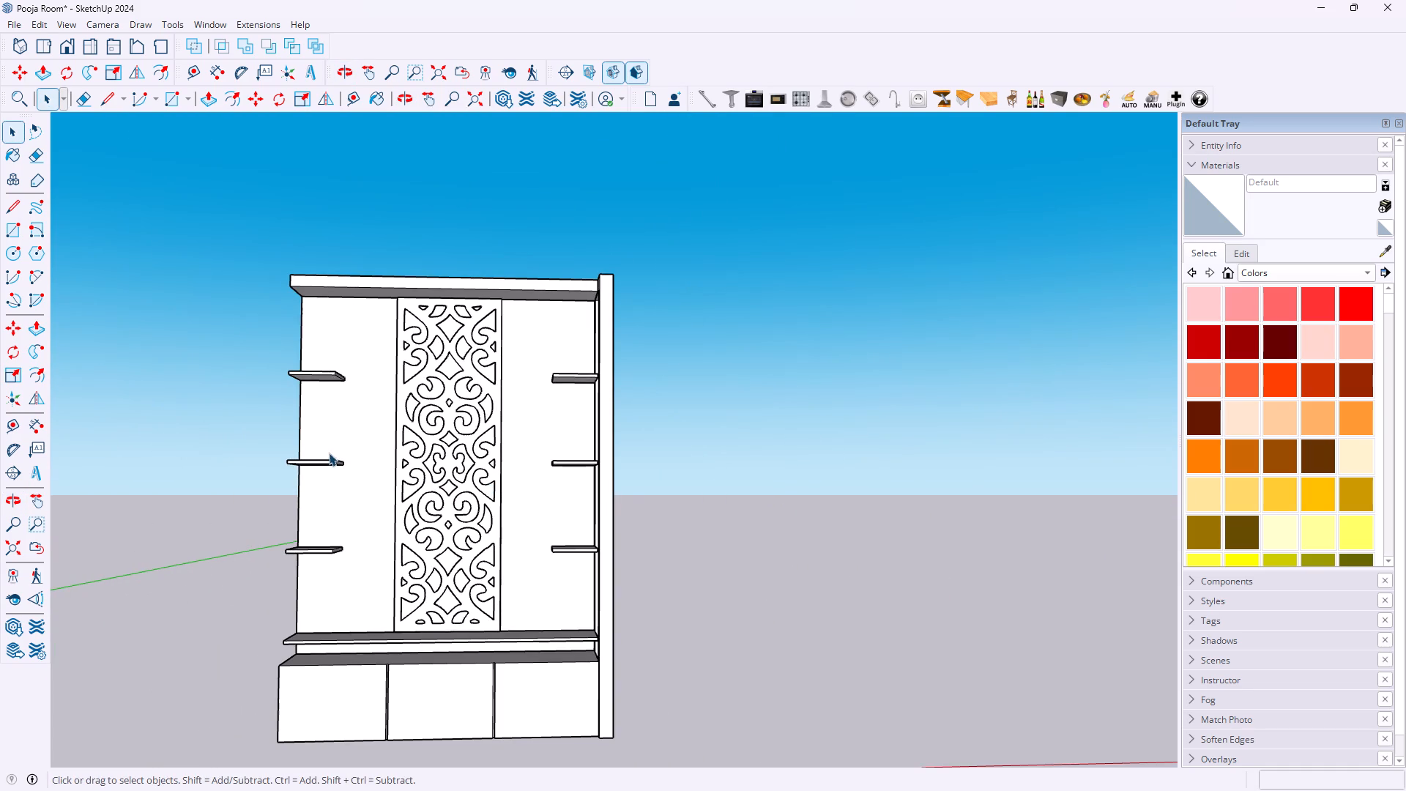
{"action": "scroll", "coordinate": [338, 452], "scroll_direction": "up", "scroll_amount": 4}
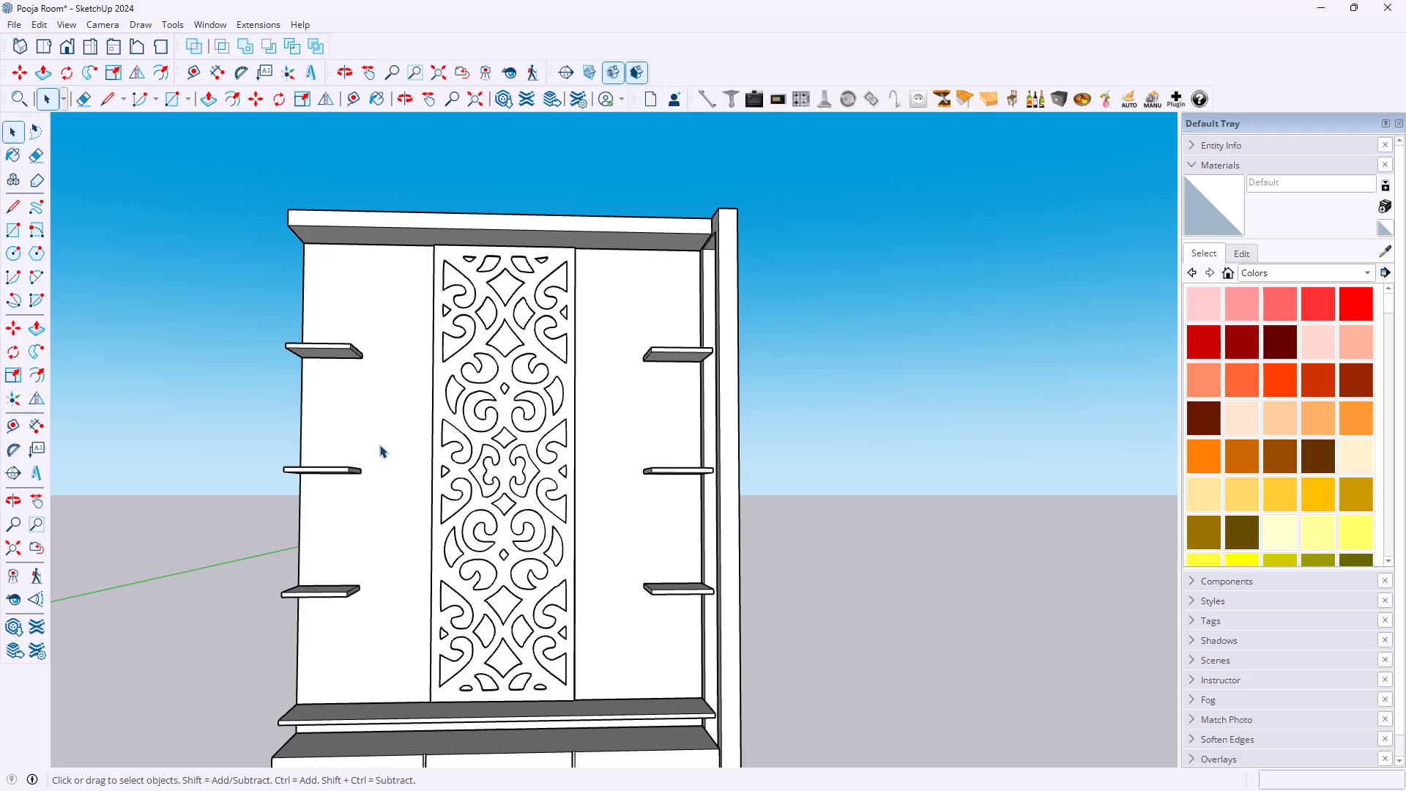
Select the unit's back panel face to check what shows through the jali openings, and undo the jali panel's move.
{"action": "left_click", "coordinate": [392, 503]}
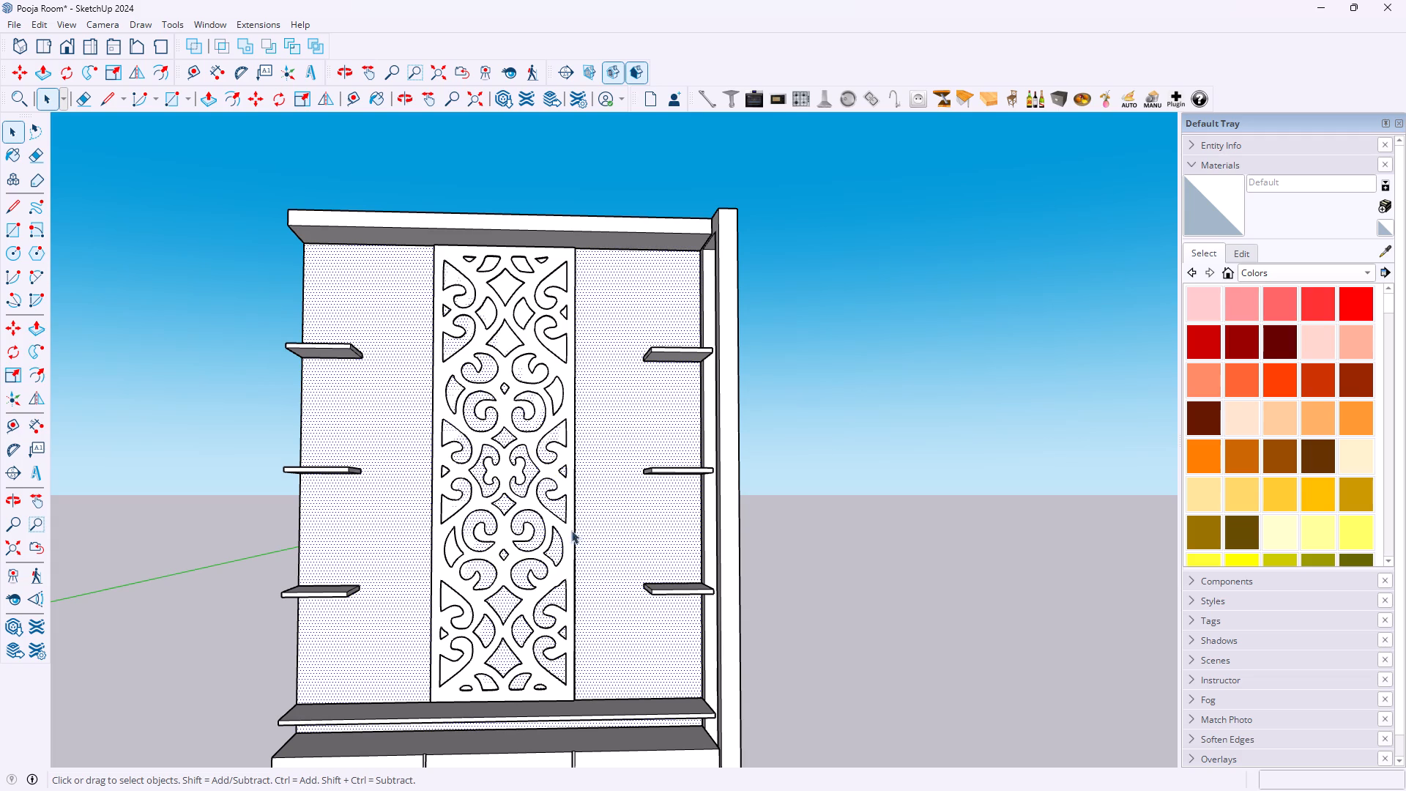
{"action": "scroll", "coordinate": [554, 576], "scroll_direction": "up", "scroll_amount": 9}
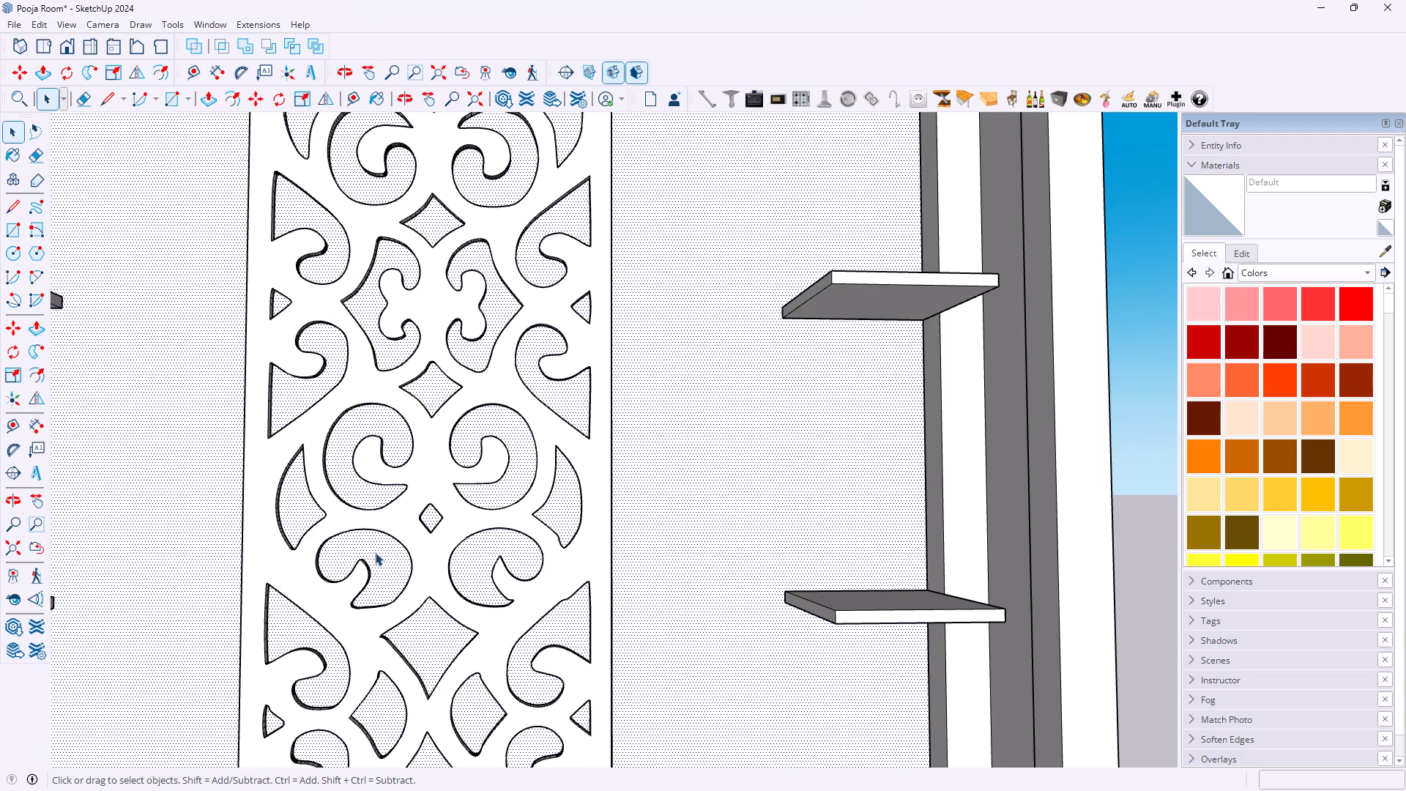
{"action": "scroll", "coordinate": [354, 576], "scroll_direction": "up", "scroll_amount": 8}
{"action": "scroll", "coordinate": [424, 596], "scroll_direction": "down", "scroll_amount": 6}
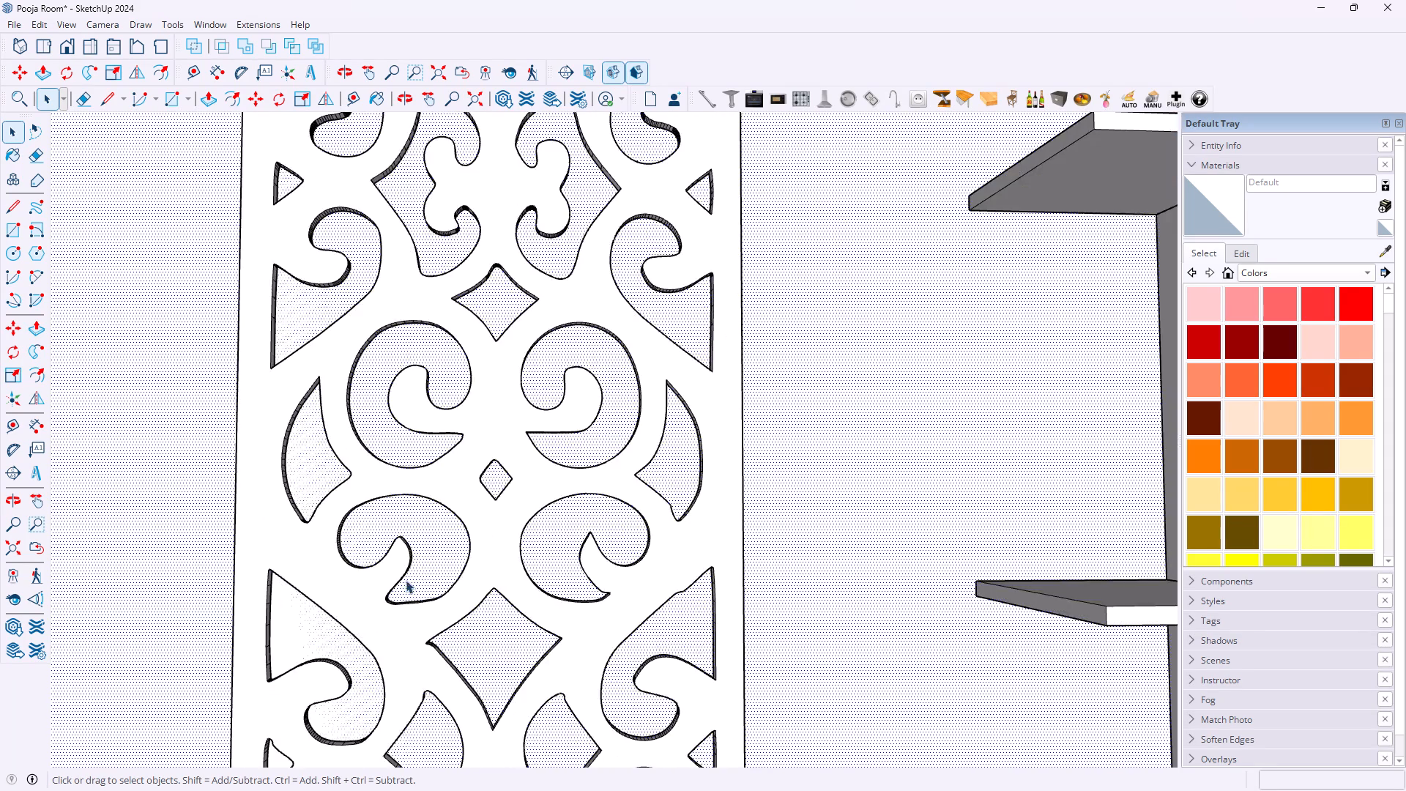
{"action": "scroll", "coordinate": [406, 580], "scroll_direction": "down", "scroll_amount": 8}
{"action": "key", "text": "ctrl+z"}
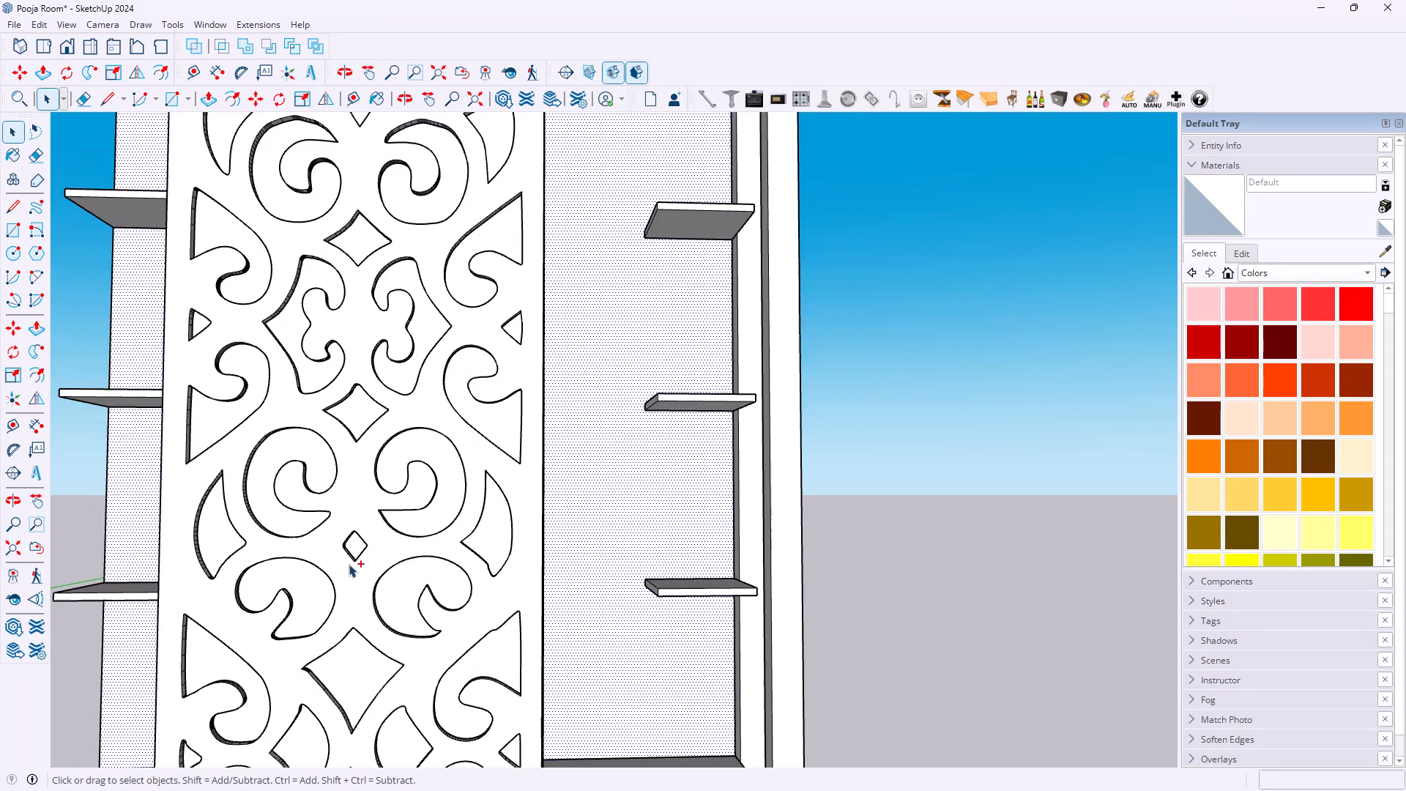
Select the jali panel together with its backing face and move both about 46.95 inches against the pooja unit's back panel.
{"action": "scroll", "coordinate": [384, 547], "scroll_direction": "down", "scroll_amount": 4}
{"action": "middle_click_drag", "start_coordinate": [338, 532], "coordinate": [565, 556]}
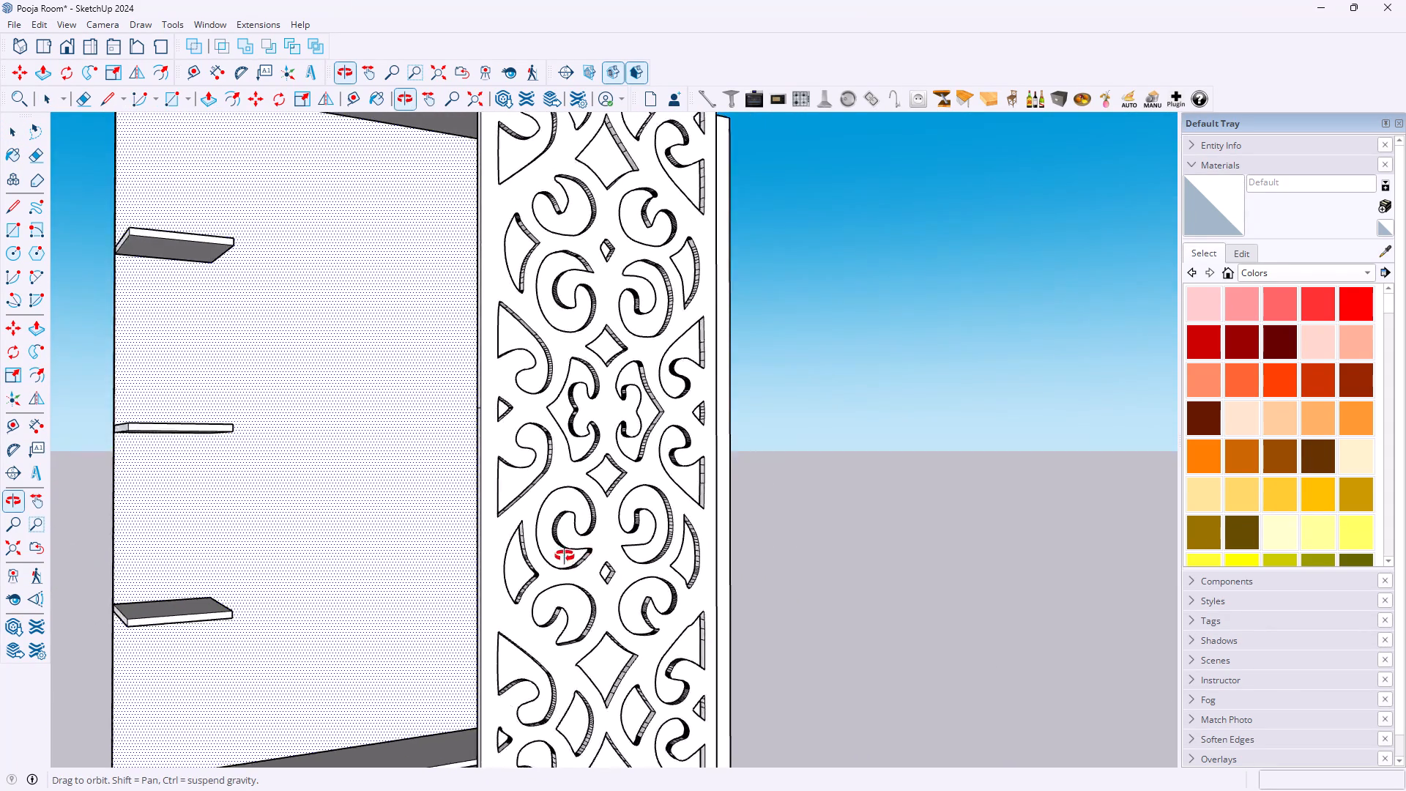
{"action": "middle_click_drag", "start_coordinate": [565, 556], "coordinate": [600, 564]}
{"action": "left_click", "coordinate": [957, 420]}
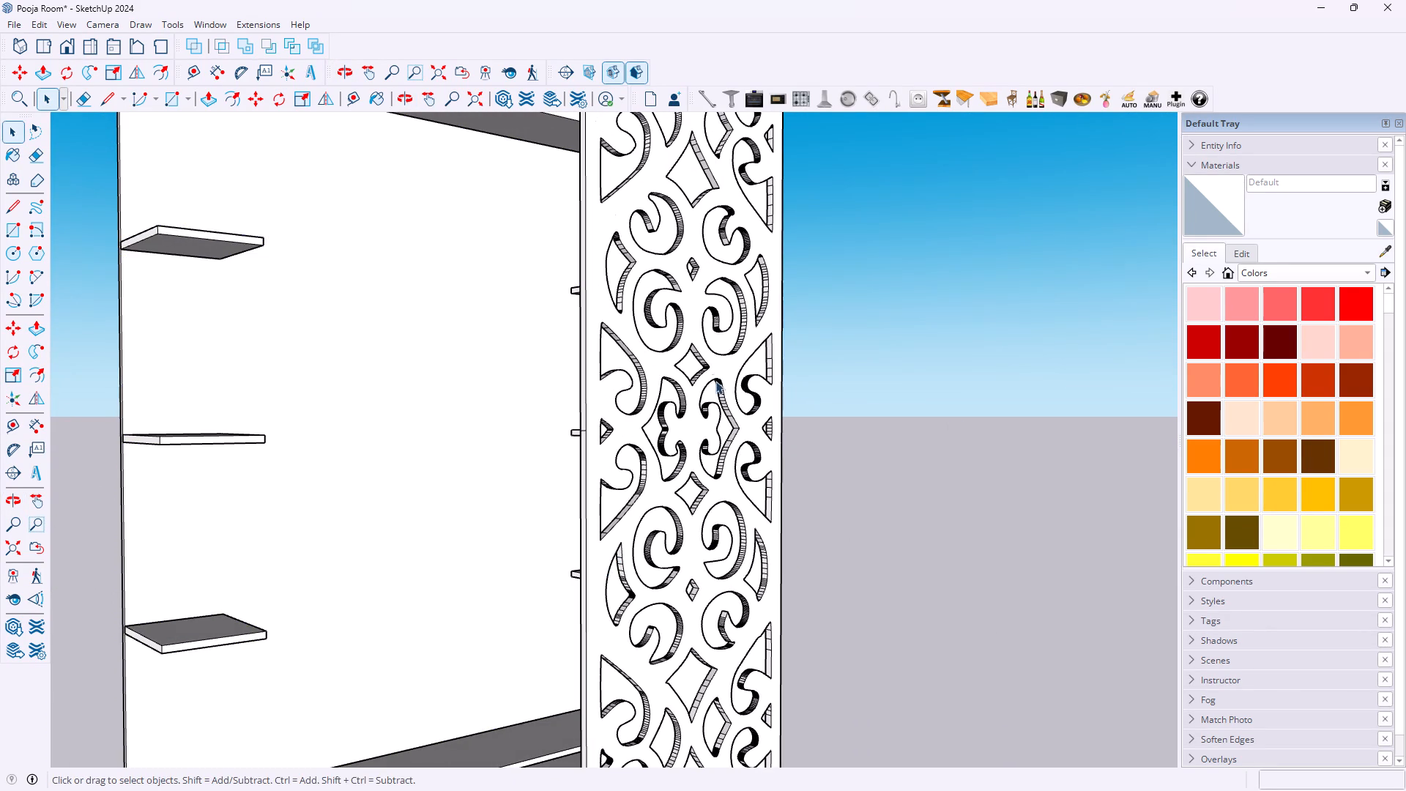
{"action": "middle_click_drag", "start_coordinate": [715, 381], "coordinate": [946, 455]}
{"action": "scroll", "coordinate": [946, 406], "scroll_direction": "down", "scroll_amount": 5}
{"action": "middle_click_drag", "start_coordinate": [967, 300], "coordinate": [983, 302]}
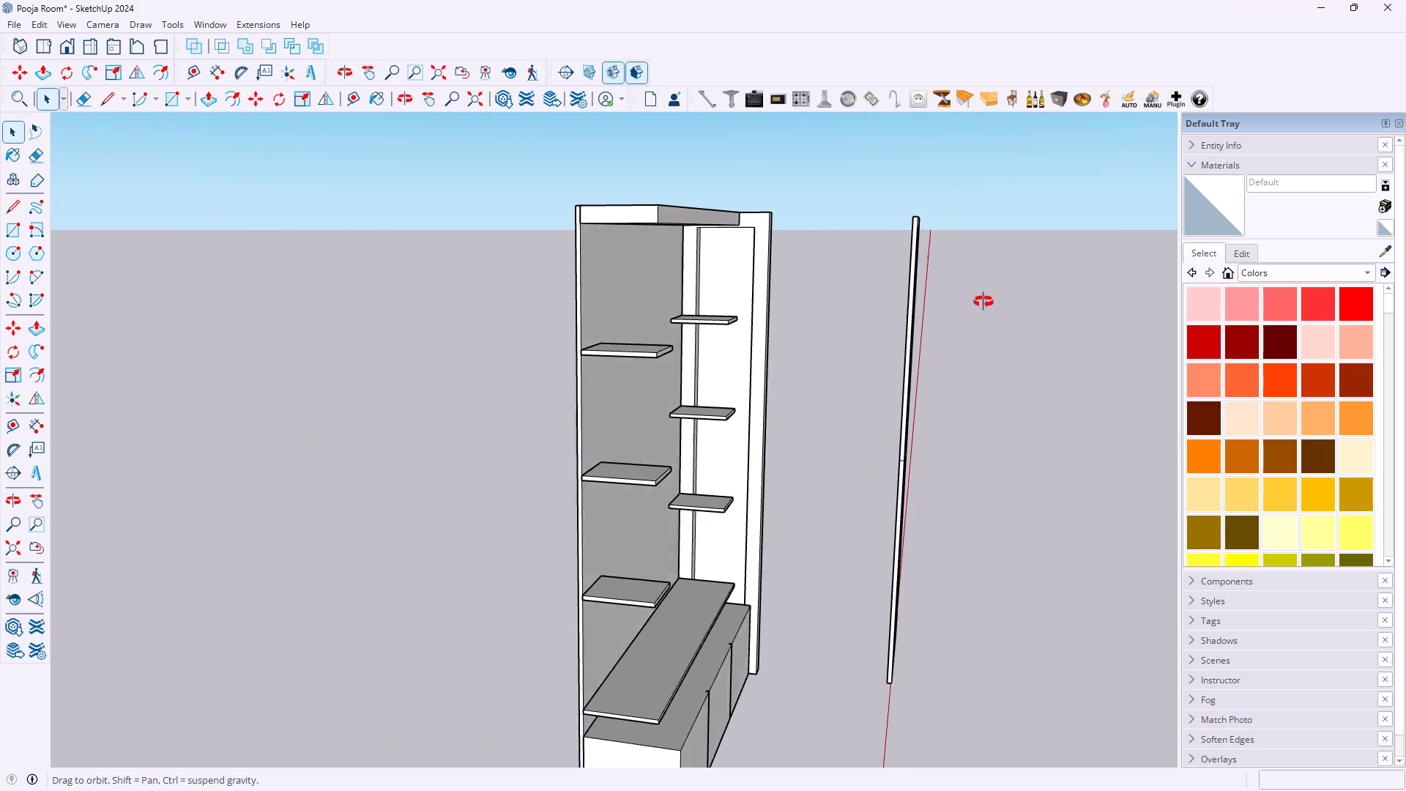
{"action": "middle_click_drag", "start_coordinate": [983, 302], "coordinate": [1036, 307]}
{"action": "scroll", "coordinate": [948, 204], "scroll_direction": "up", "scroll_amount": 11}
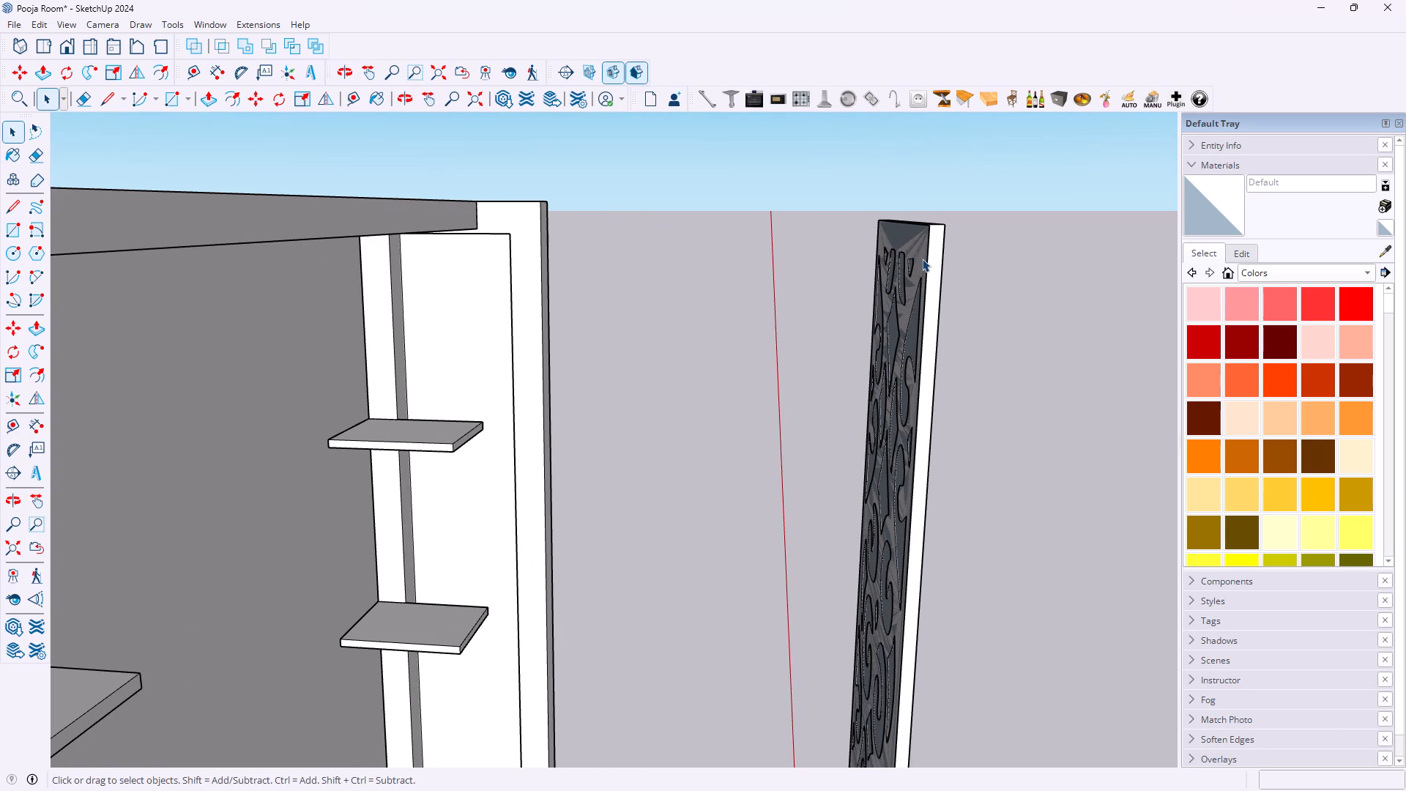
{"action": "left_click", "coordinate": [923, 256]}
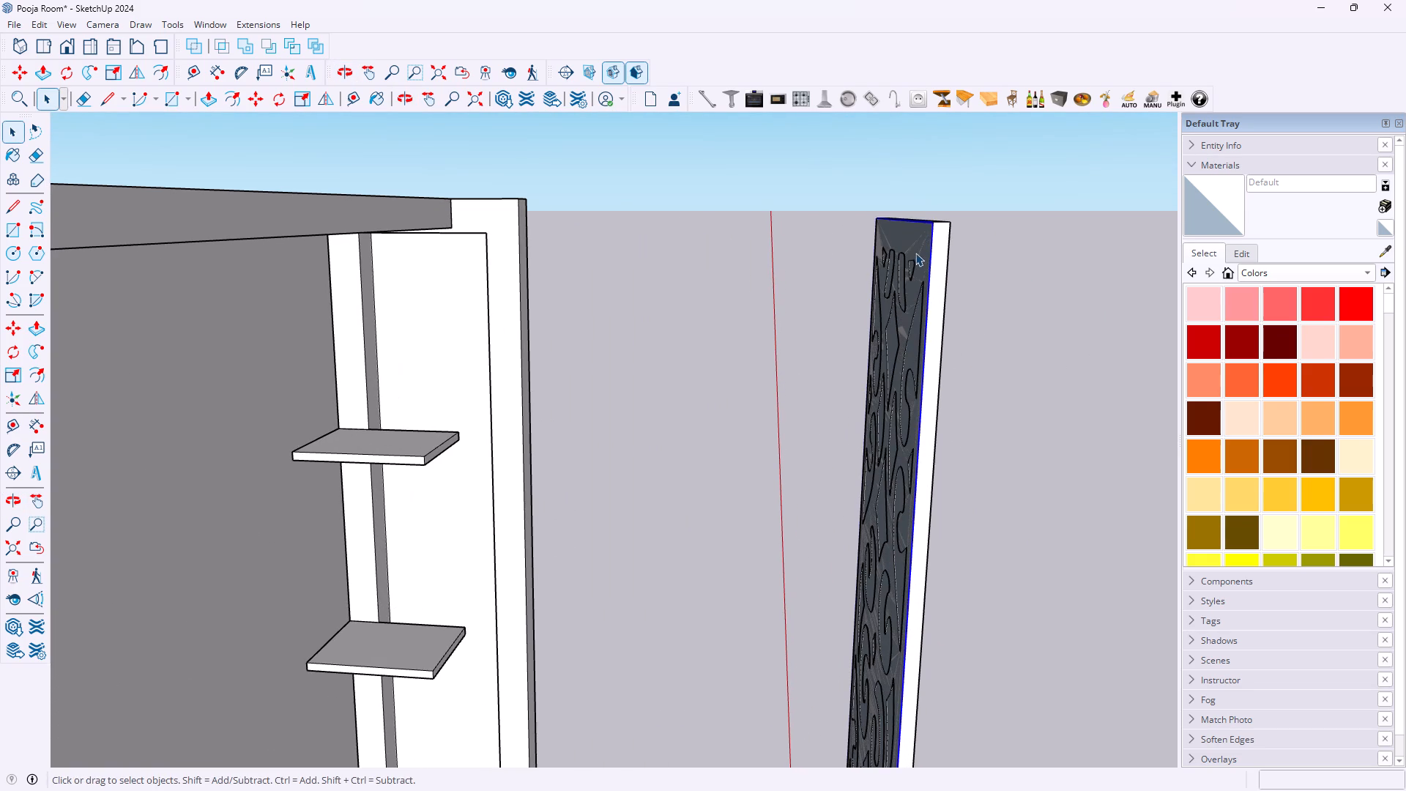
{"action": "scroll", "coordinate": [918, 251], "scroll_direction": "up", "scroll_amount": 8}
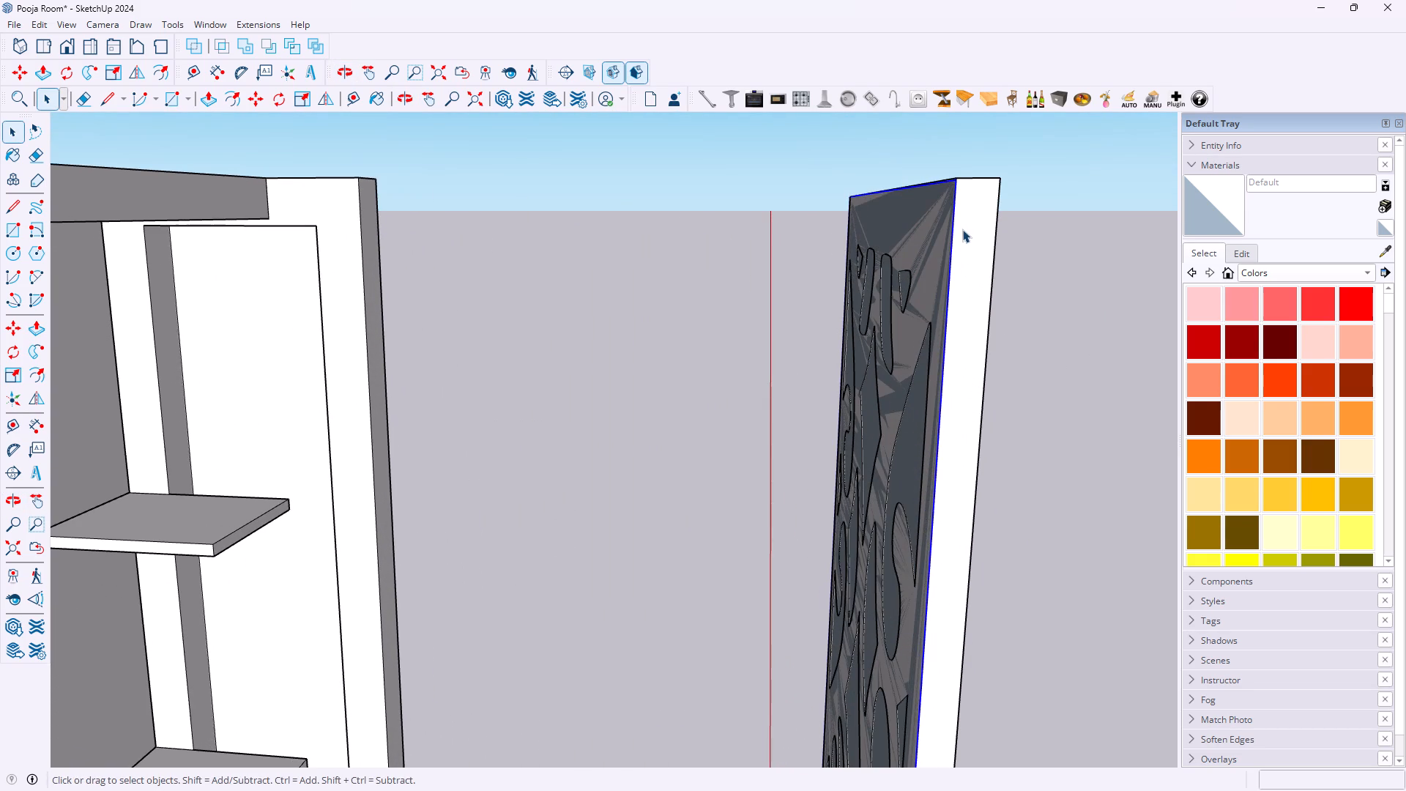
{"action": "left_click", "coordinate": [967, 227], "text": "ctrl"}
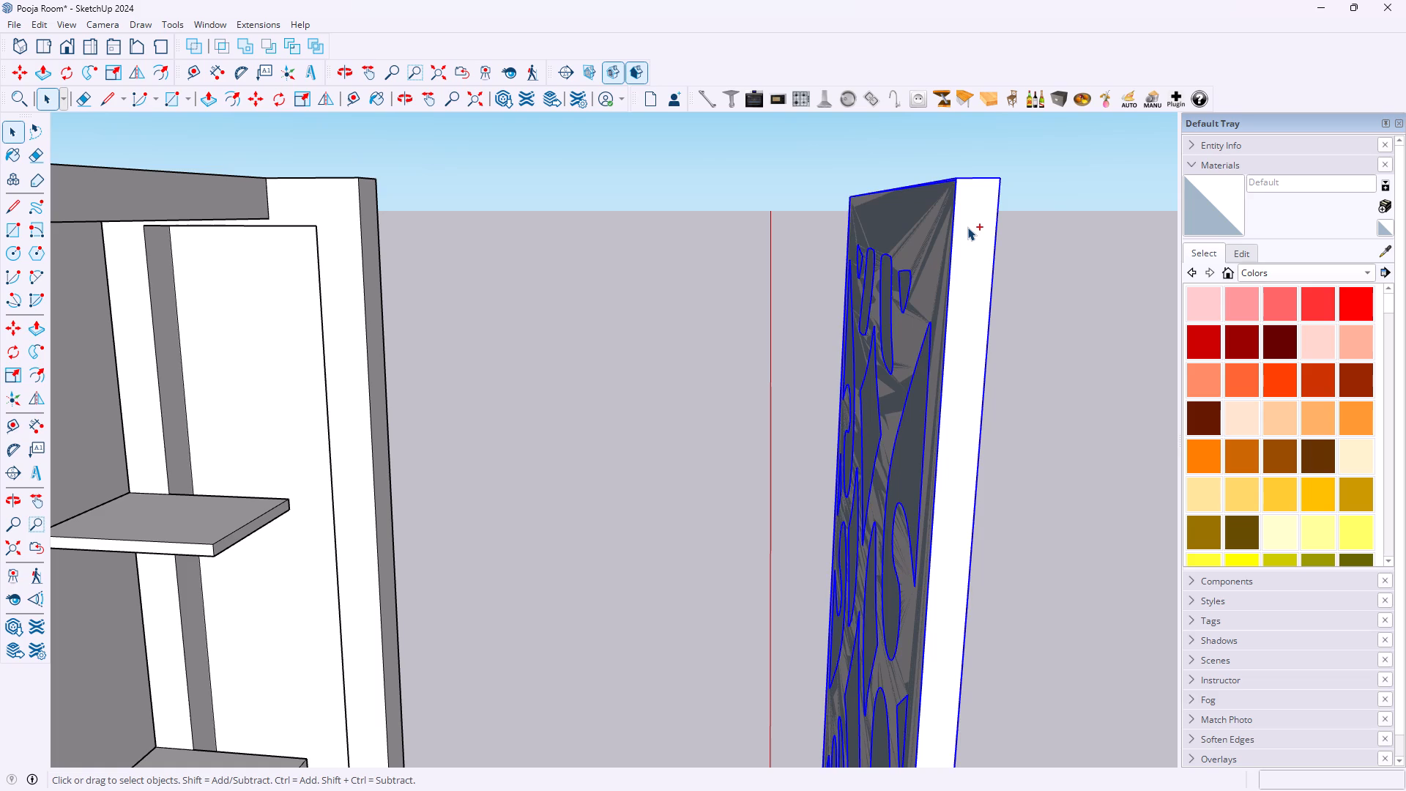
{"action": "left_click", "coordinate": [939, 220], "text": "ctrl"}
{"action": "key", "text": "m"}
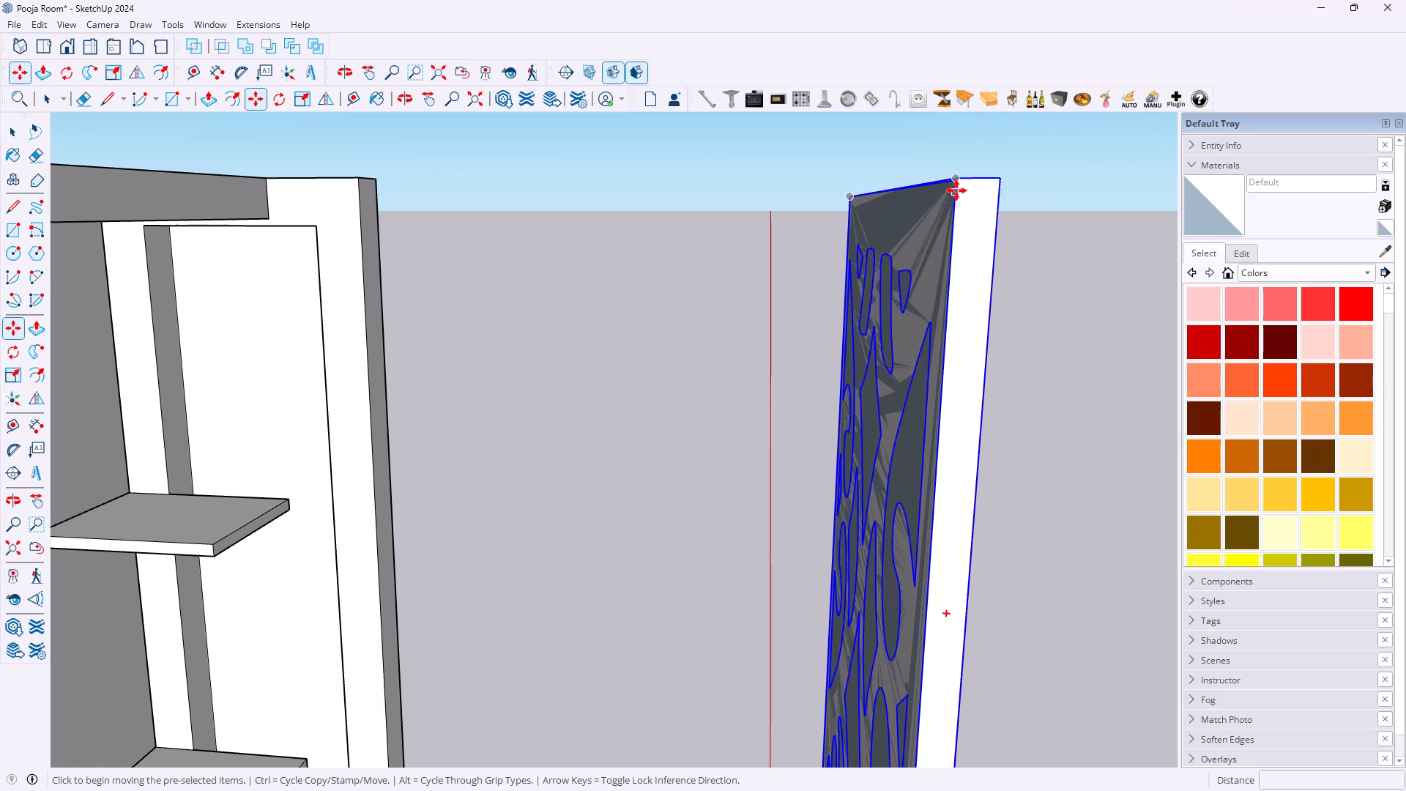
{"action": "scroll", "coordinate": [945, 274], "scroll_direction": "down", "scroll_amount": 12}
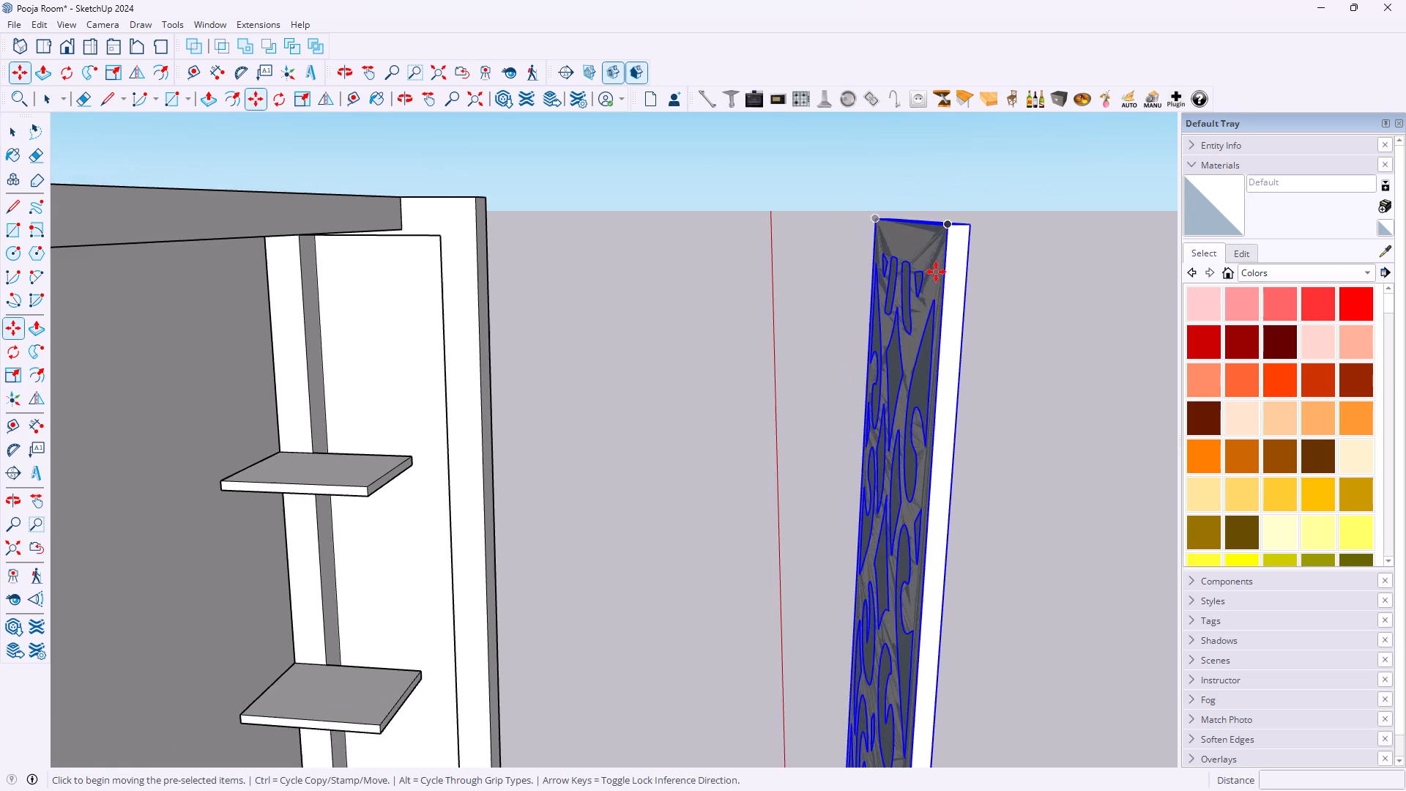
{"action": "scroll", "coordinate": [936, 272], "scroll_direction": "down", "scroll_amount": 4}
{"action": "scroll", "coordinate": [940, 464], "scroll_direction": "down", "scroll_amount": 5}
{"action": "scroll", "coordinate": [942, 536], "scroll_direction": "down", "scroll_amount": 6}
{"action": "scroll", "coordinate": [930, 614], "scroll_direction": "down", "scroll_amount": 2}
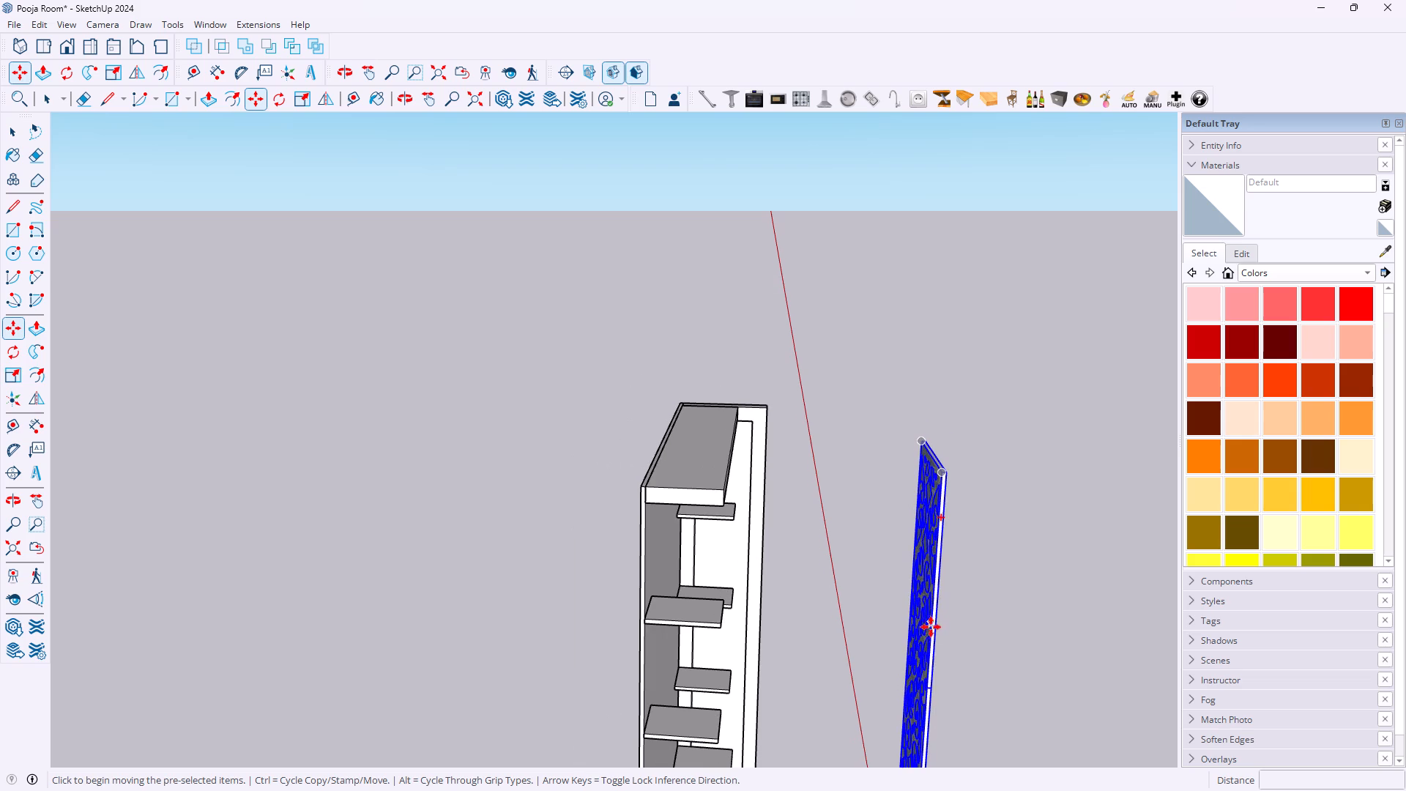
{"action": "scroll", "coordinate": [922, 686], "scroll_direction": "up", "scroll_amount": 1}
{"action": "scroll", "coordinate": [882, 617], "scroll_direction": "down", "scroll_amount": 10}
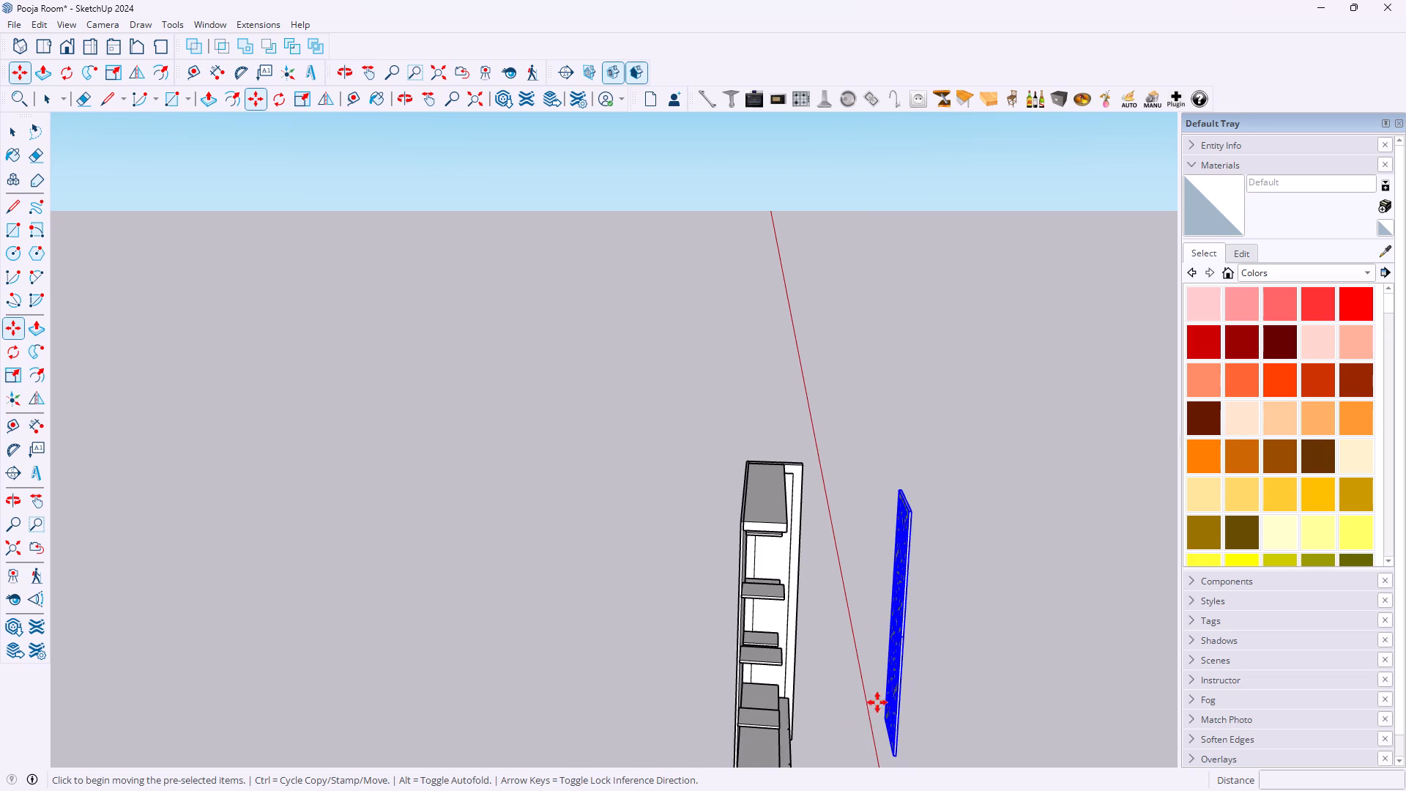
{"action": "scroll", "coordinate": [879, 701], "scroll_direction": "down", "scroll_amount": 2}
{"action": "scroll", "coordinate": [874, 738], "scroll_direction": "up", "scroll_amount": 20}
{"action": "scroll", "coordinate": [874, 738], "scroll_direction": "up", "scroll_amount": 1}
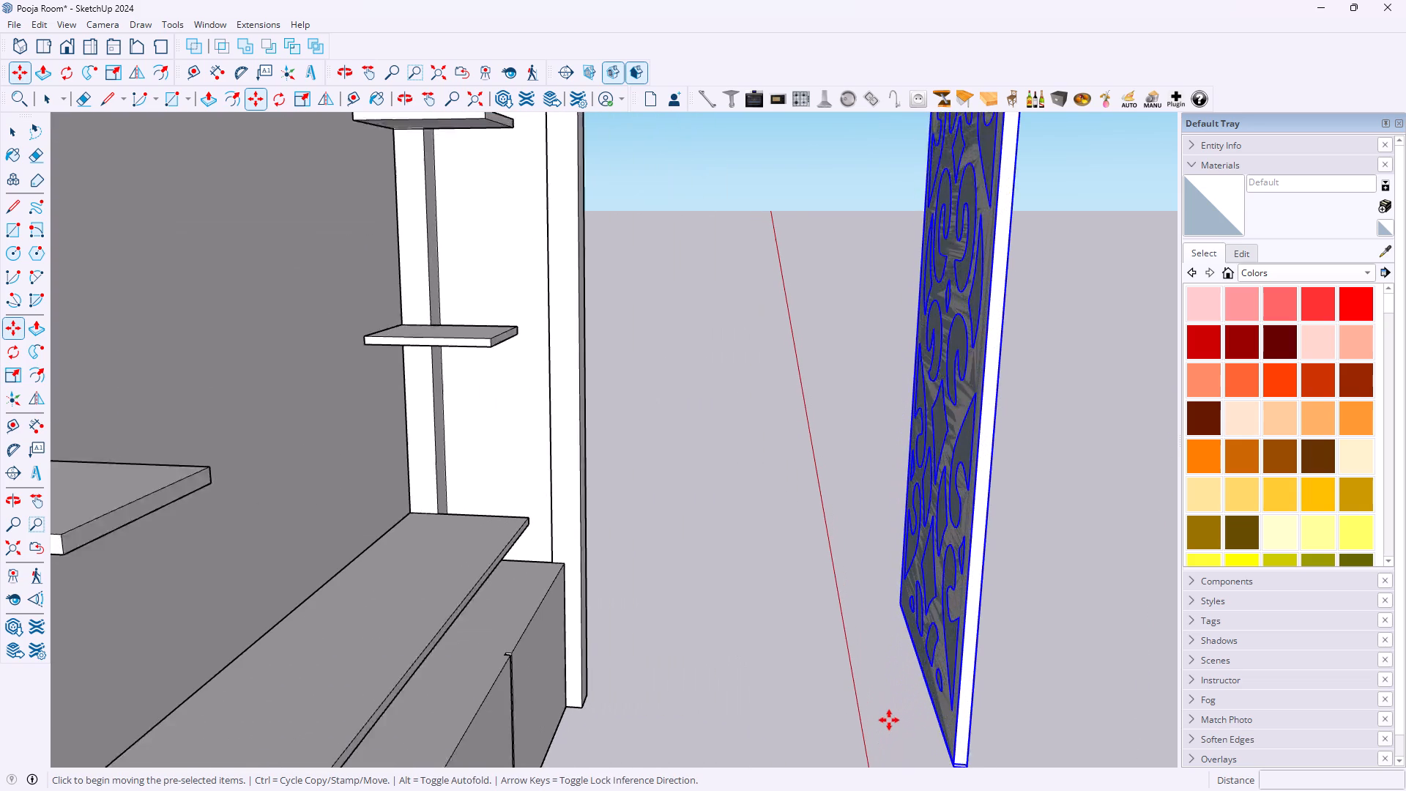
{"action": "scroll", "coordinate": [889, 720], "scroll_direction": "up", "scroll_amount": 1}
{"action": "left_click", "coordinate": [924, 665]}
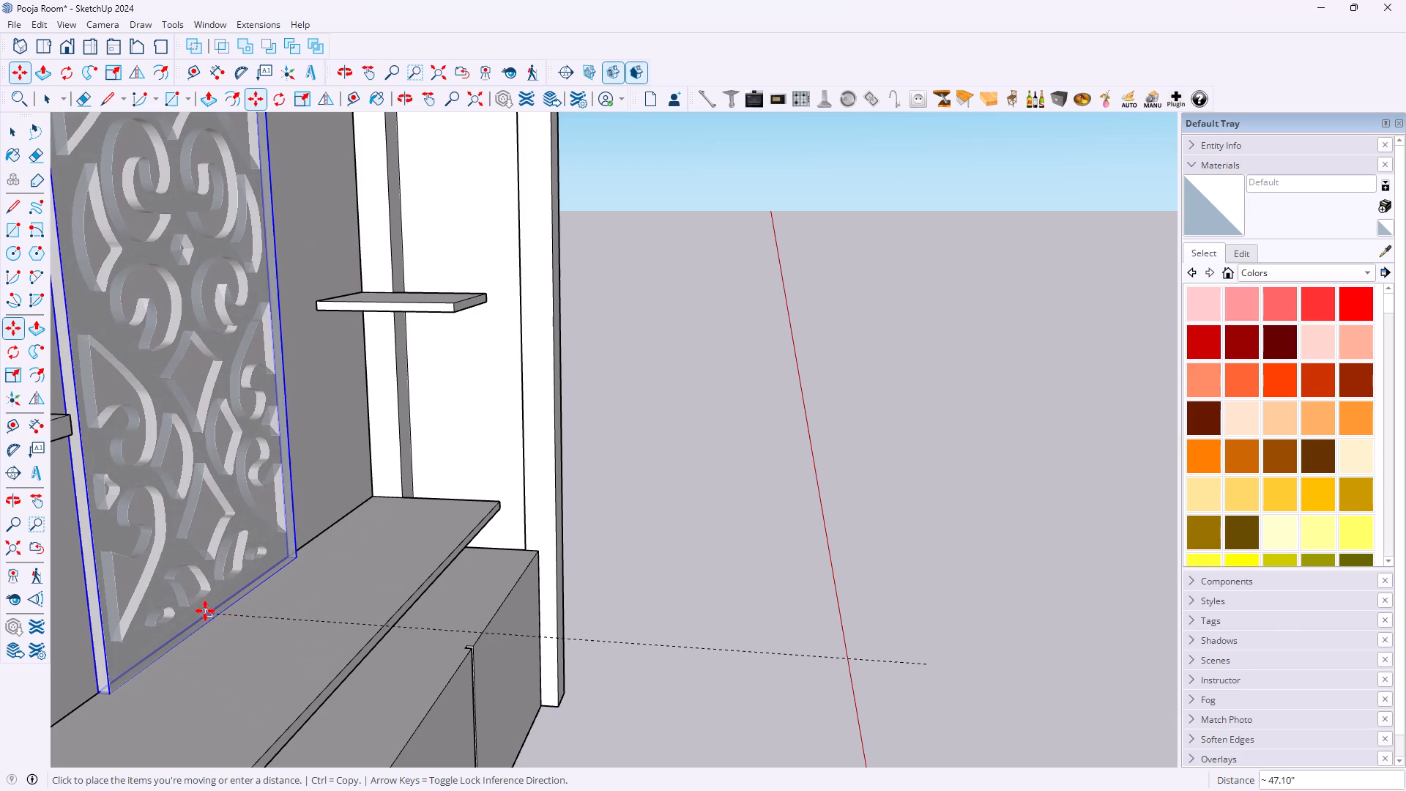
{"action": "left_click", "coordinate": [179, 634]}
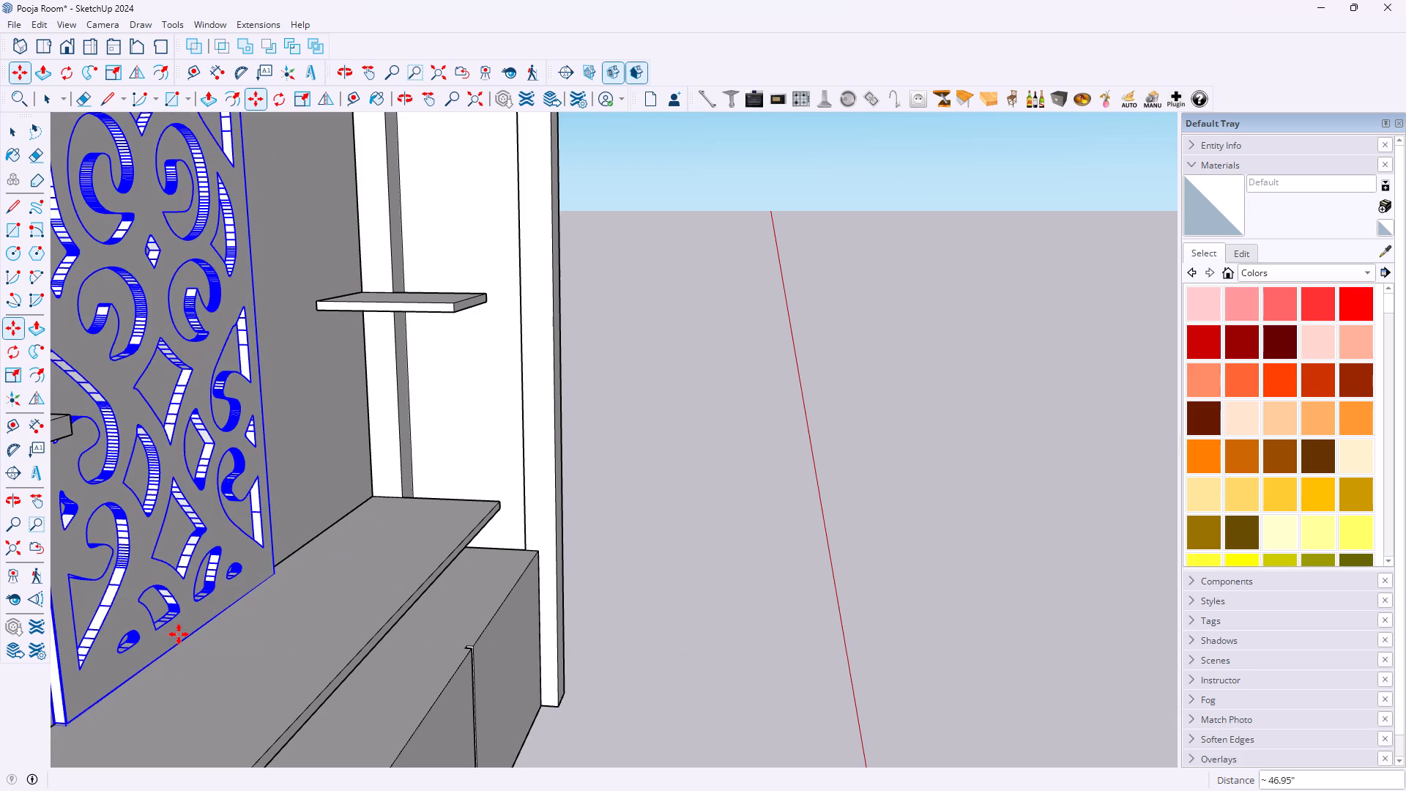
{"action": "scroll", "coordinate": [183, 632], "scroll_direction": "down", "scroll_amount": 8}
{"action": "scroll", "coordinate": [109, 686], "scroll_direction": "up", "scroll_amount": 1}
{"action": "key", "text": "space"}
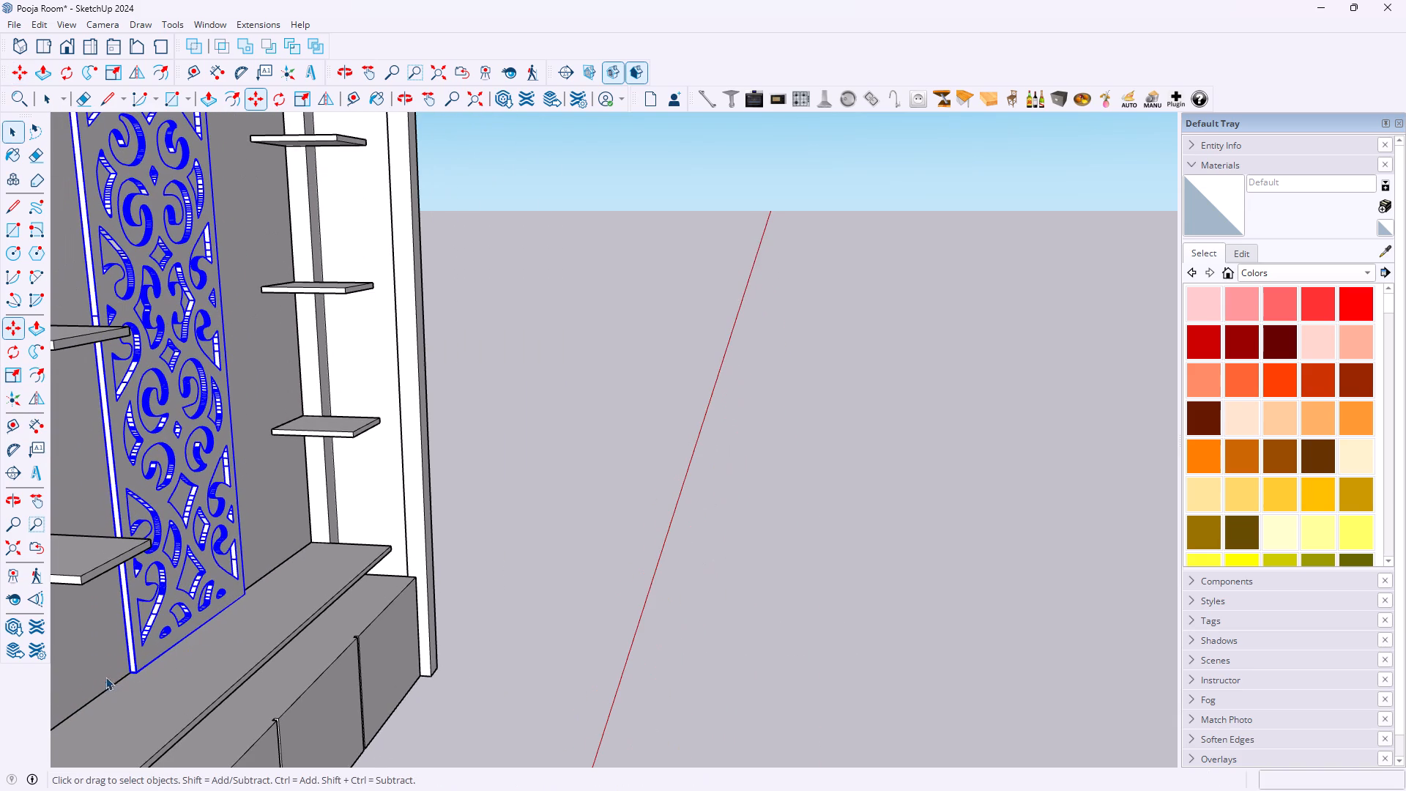
Select the unit's back panel face and examine from the front what shows through the jali openings.
{"action": "left_click", "coordinate": [91, 671]}
{"action": "middle_click_drag", "start_coordinate": [354, 575], "coordinate": [113, 576]}
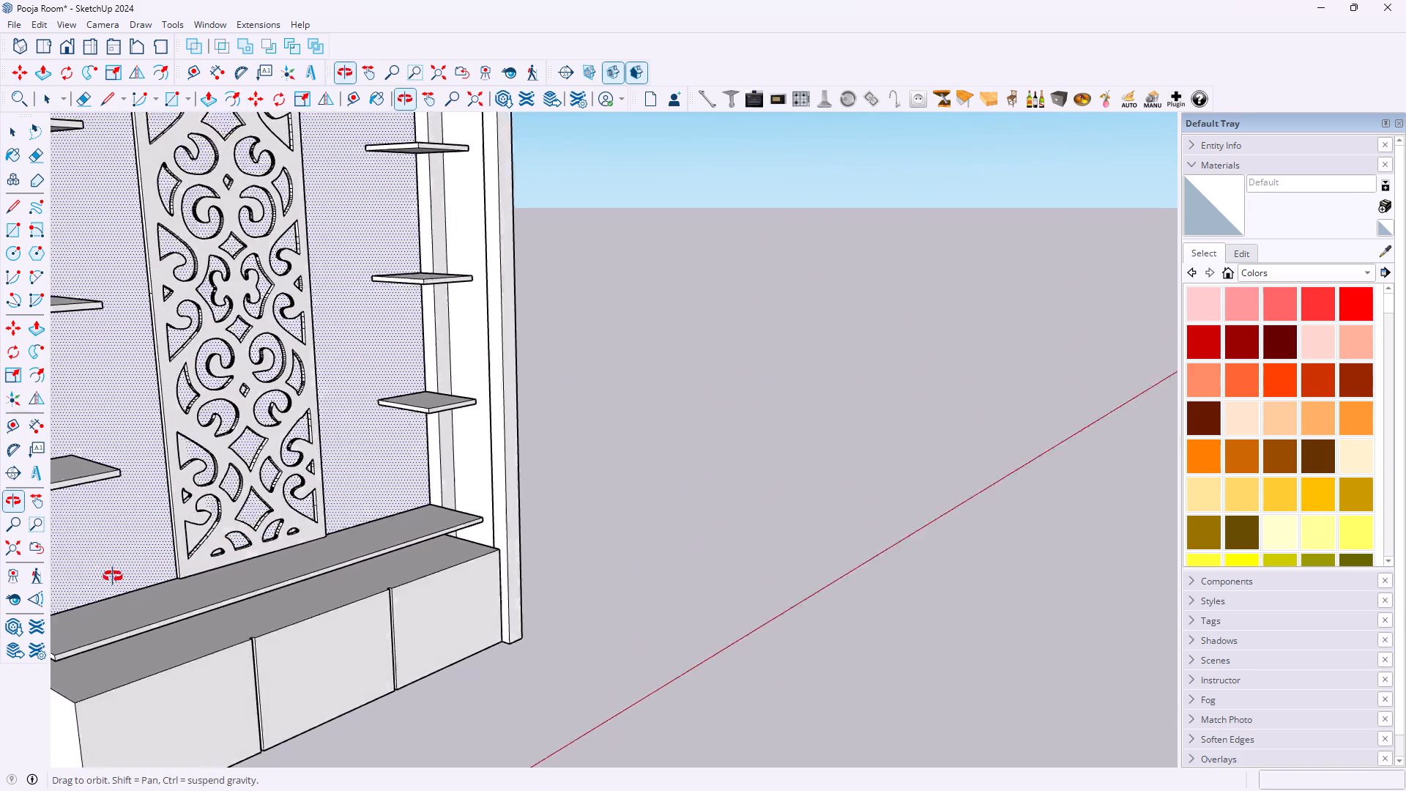
{"action": "middle_click_drag", "start_coordinate": [113, 576], "coordinate": [0, 576]}
{"action": "middle_click_drag", "start_coordinate": [455, 480], "coordinate": [332, 478]}
{"action": "scroll", "coordinate": [324, 423], "scroll_direction": "up", "scroll_amount": 6}
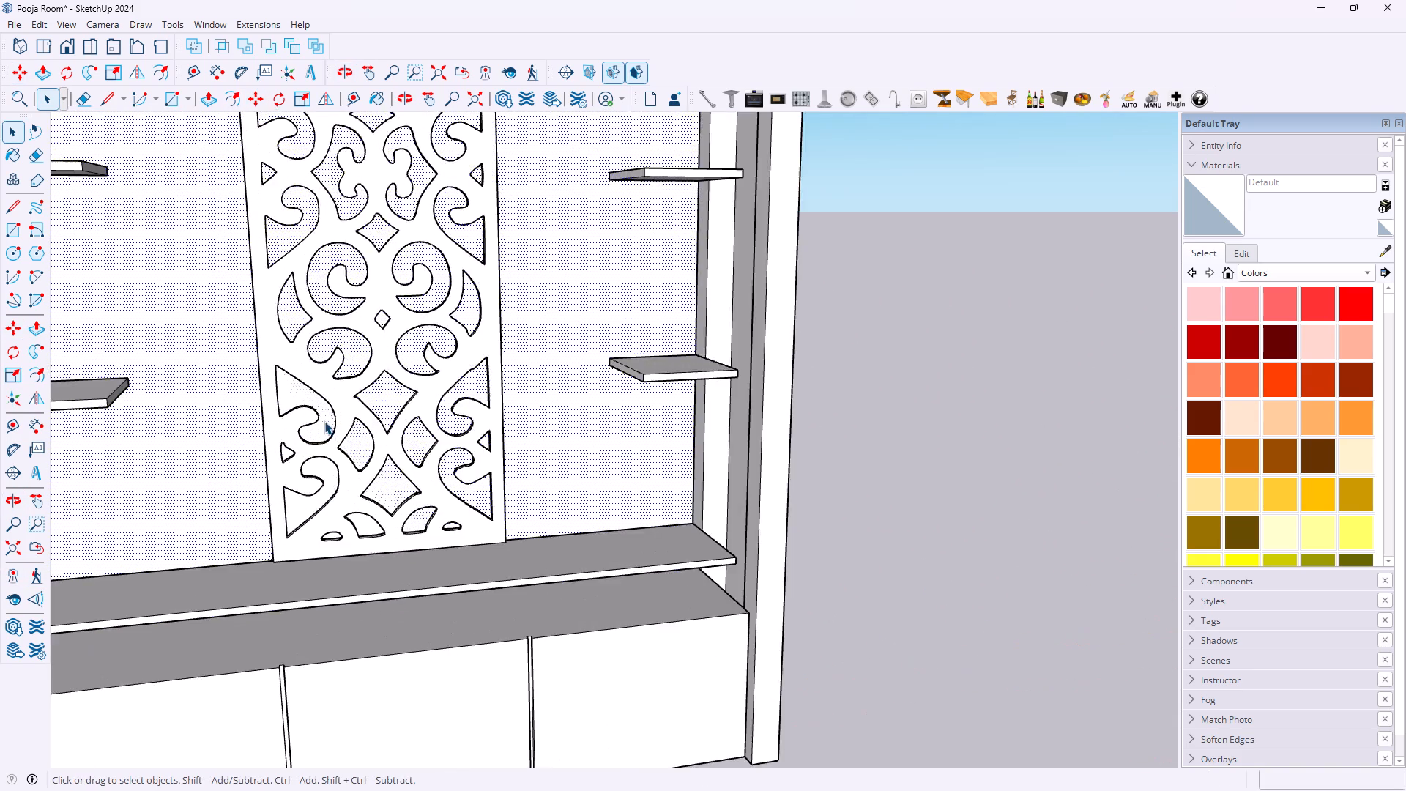
{"action": "scroll", "coordinate": [324, 421], "scroll_direction": "up", "scroll_amount": 3}
{"action": "middle_click_drag", "start_coordinate": [470, 458], "coordinate": [418, 431]}
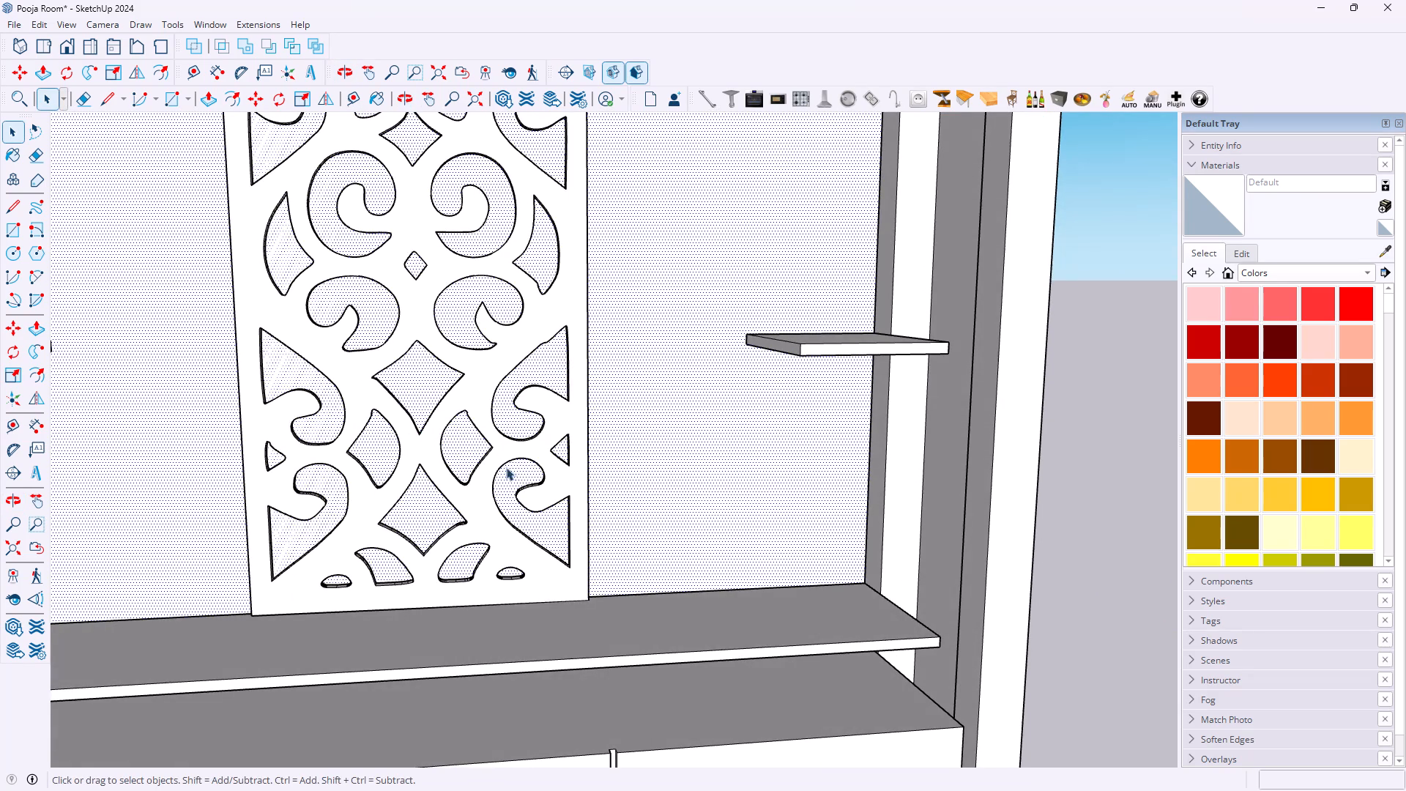
{"action": "scroll", "coordinate": [577, 499], "scroll_direction": "down", "scroll_amount": 2}
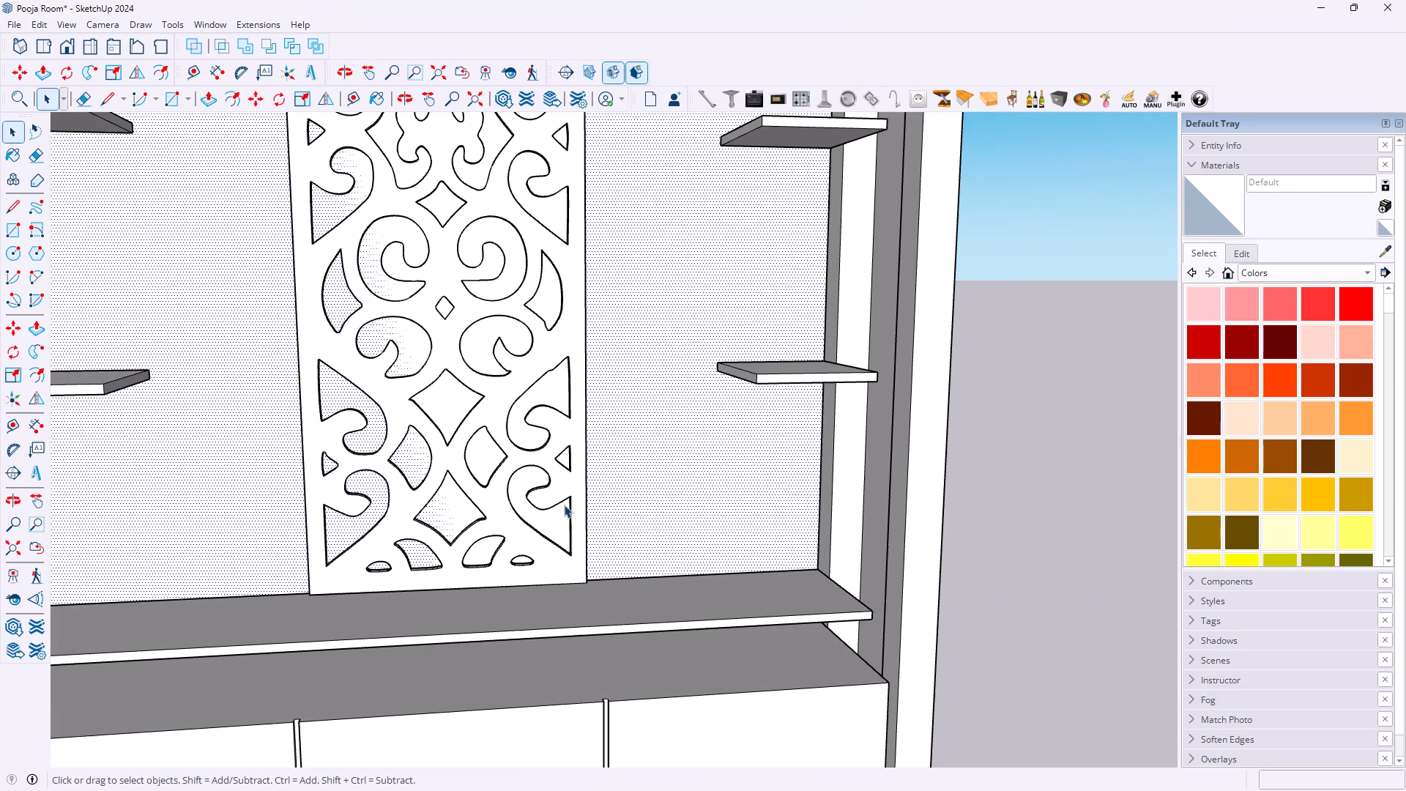
{"action": "key", "text": "space"}
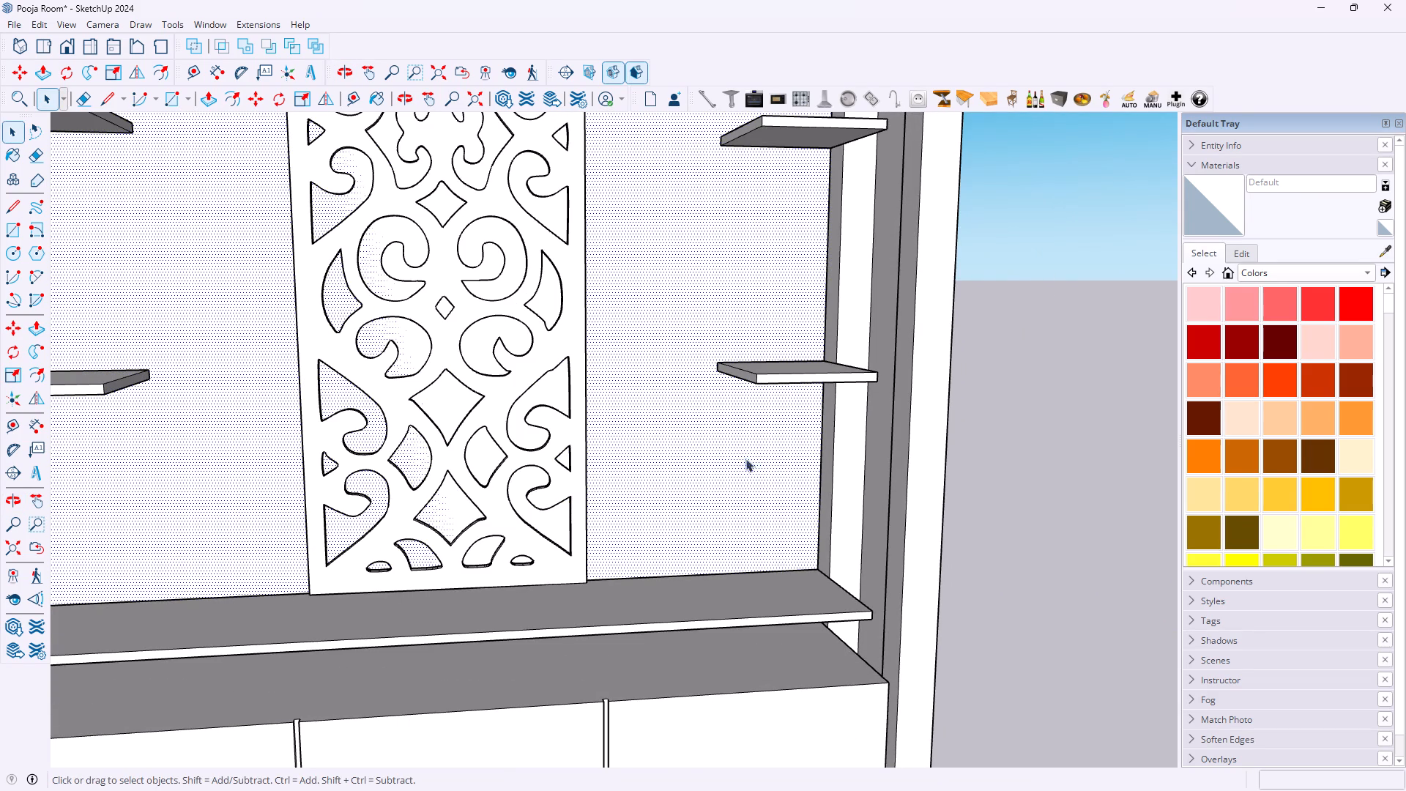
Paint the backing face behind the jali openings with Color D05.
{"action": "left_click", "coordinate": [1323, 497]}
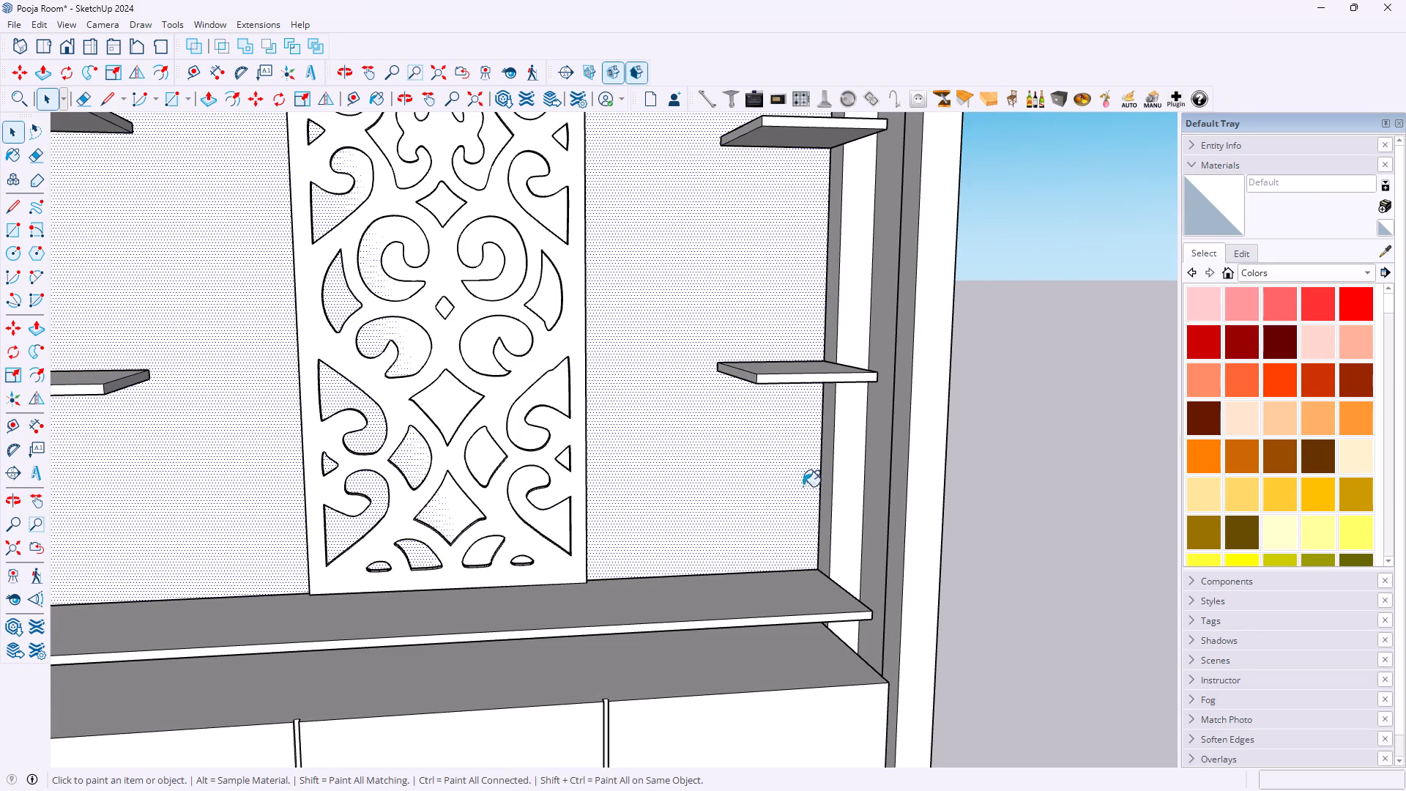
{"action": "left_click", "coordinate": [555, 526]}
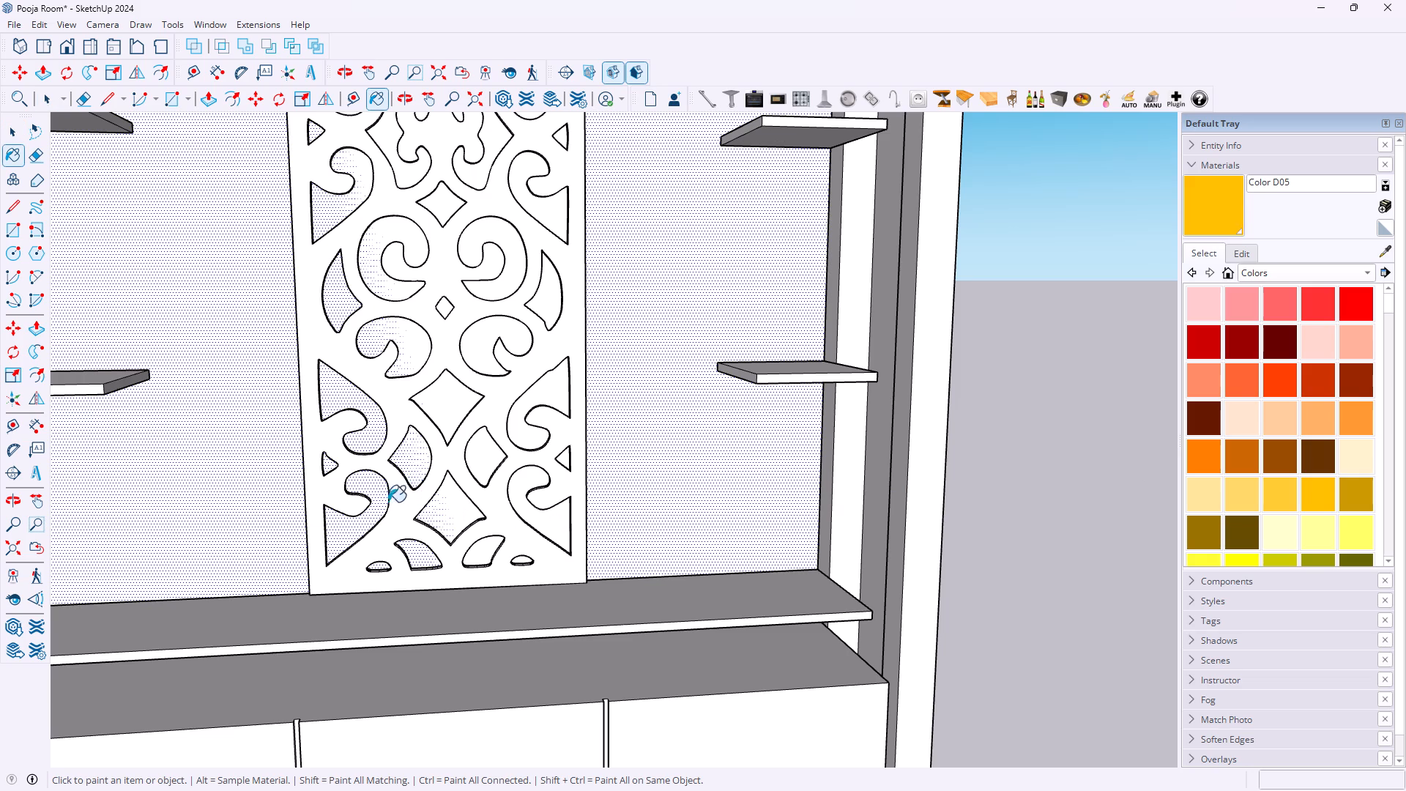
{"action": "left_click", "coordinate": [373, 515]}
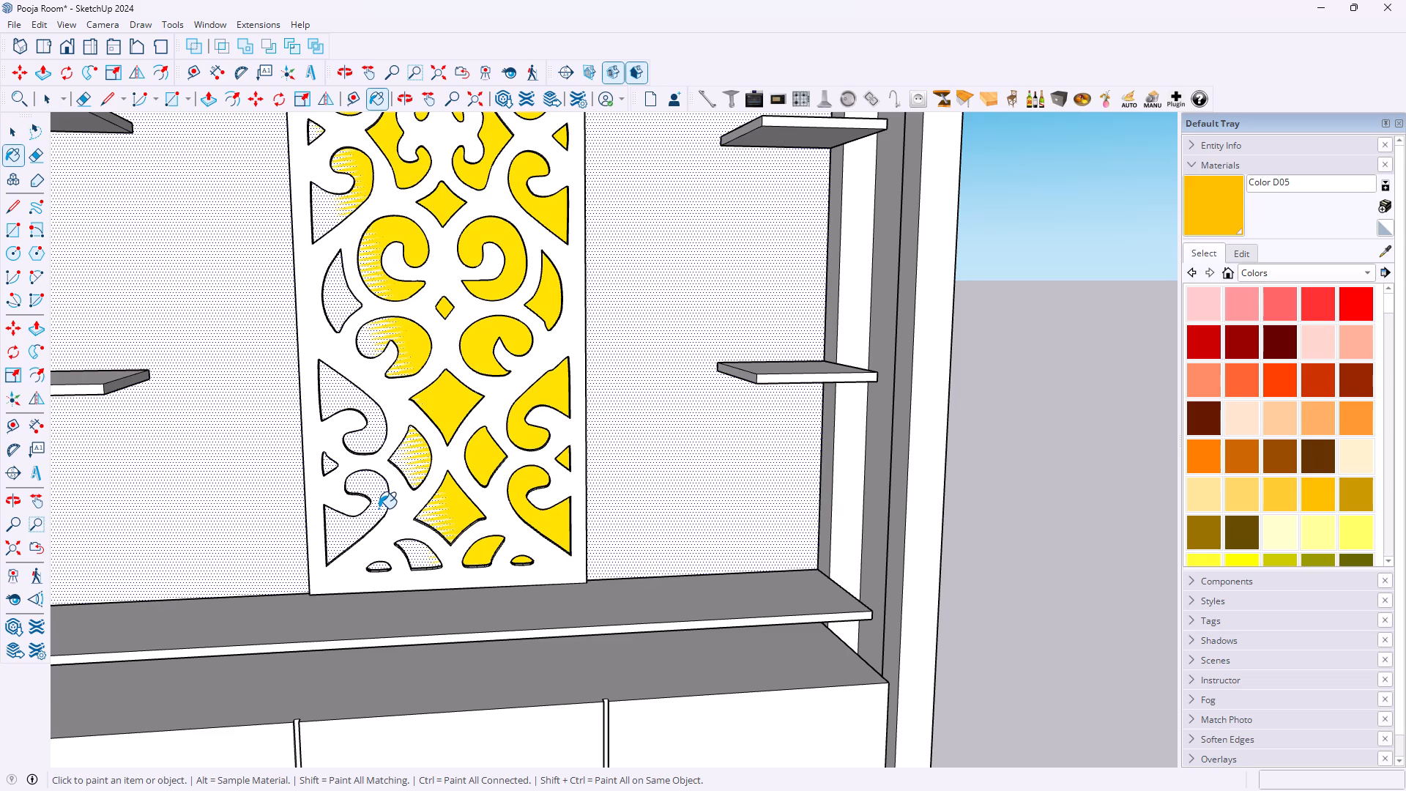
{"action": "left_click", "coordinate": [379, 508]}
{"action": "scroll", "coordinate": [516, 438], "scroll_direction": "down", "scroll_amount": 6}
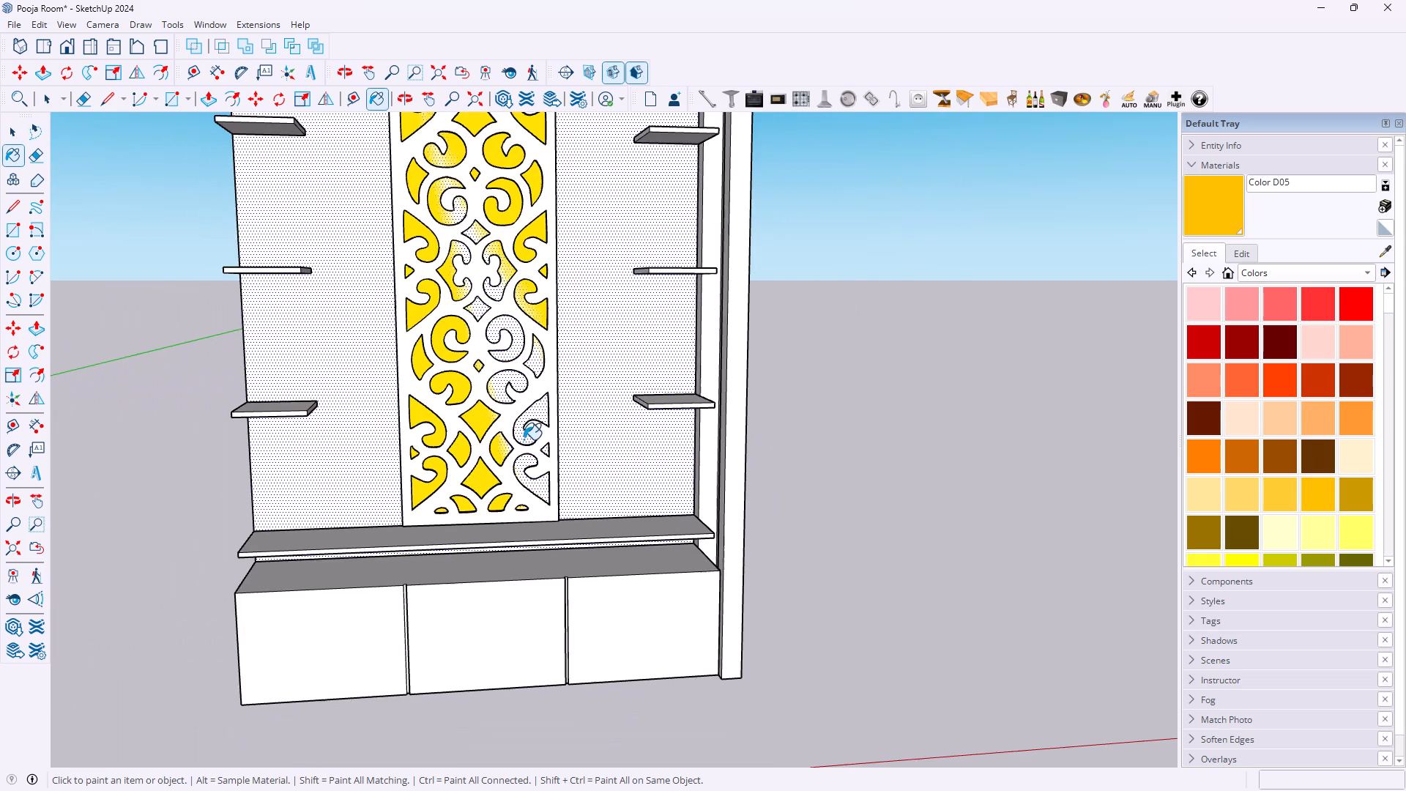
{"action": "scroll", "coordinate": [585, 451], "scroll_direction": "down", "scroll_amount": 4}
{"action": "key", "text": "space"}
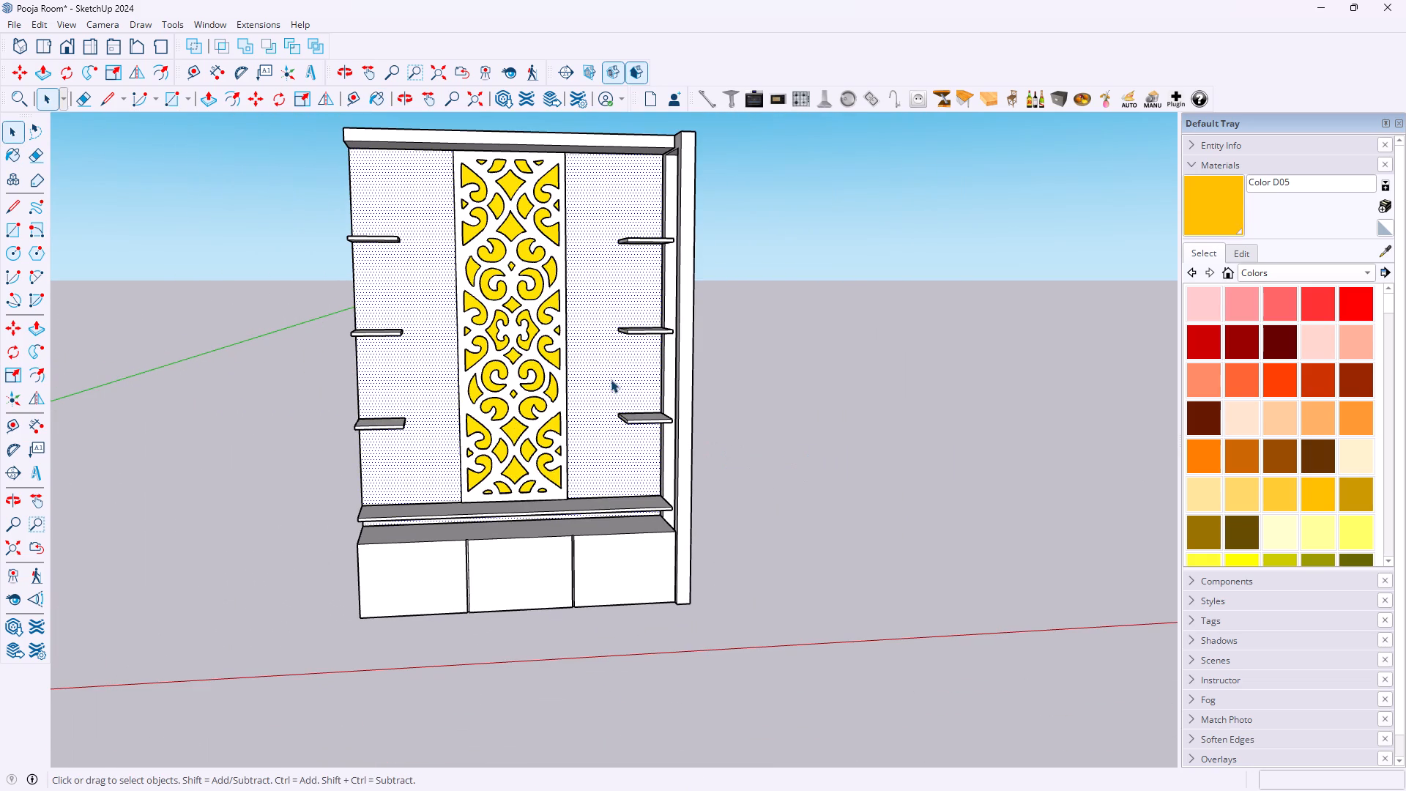
Examine the painted backing through the jali openings from slightly different front angles, with and without the back panel face selected.
{"action": "left_click", "coordinate": [609, 379]}
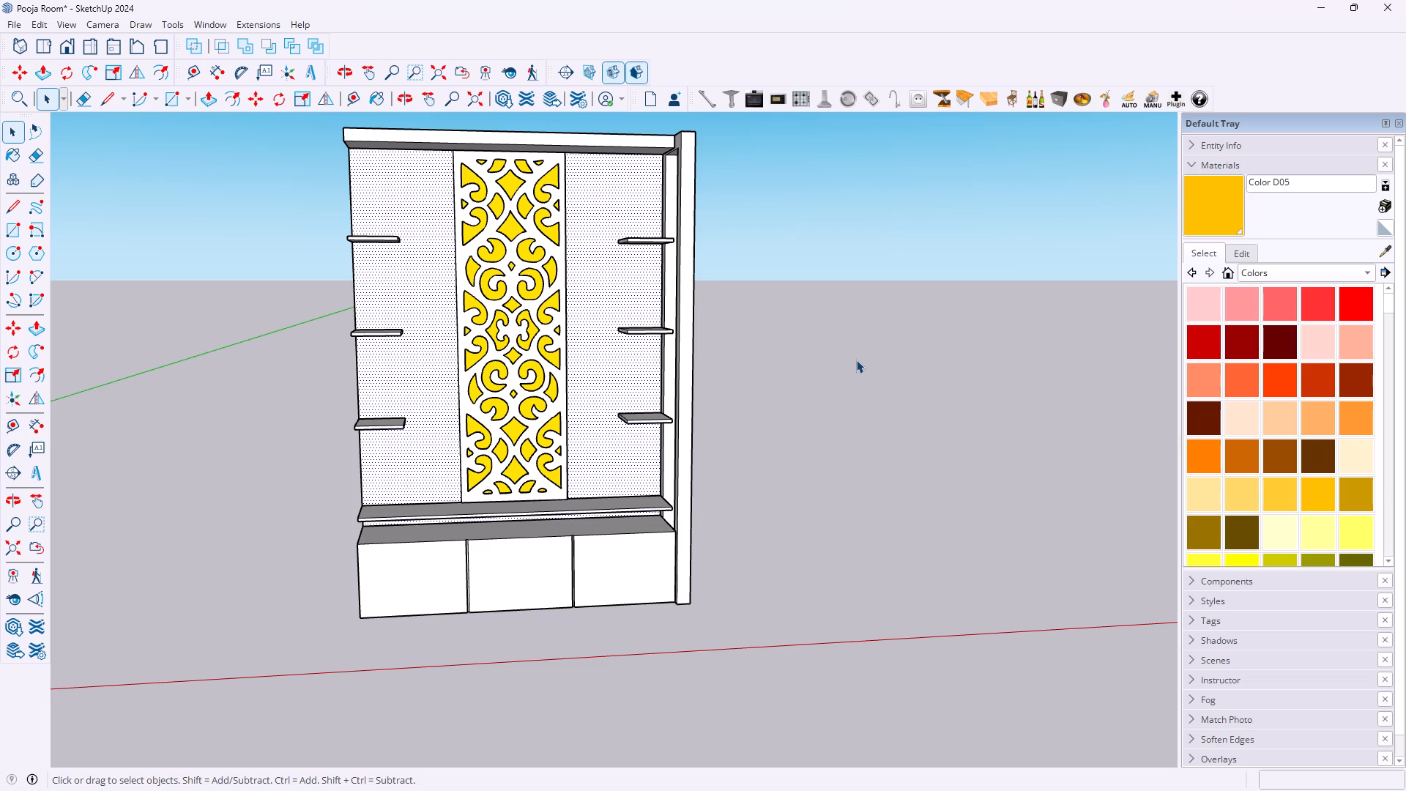
{"action": "left_click", "coordinate": [856, 360]}
{"action": "middle_click_drag", "start_coordinate": [856, 360], "coordinate": [786, 349]}
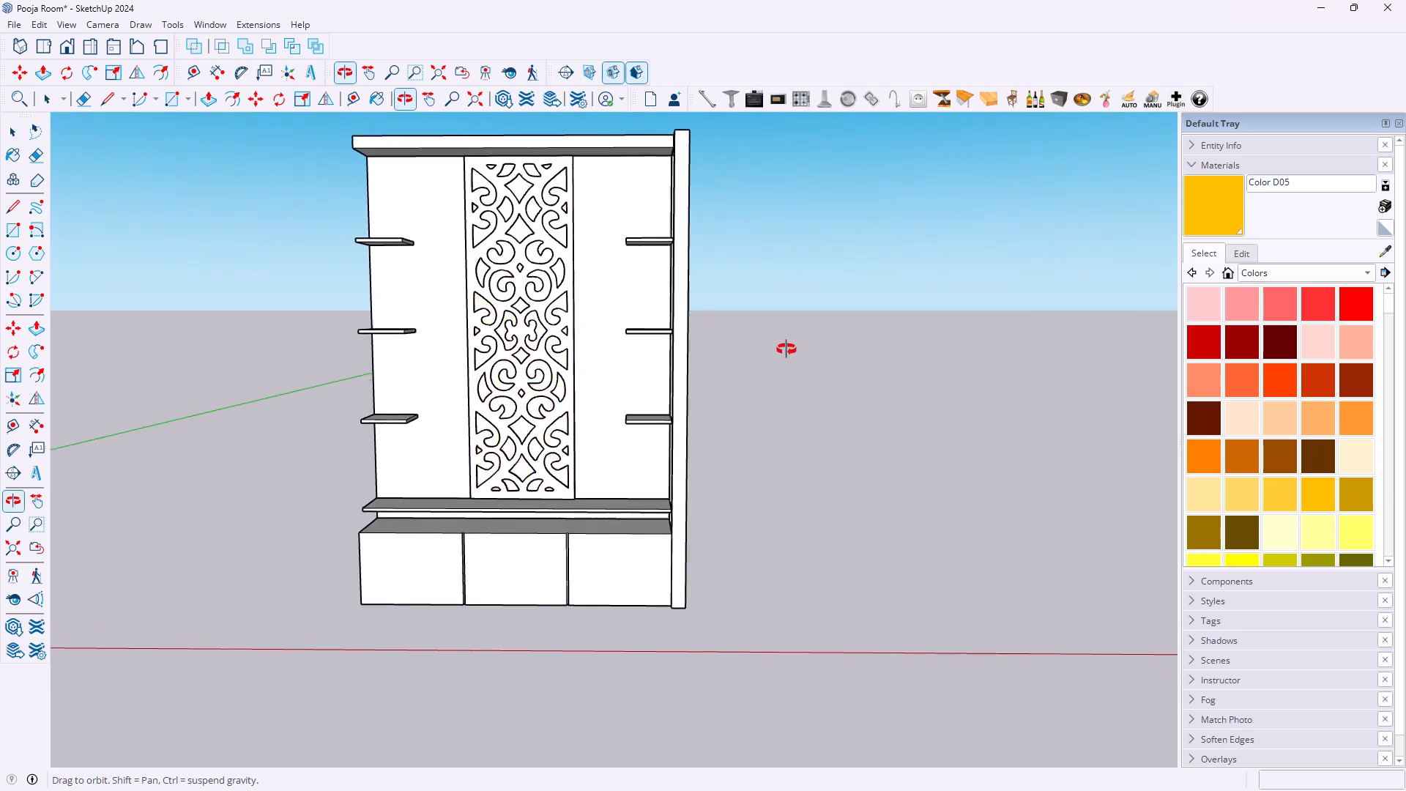
{"action": "middle_click_drag", "start_coordinate": [786, 349], "coordinate": [804, 352]}
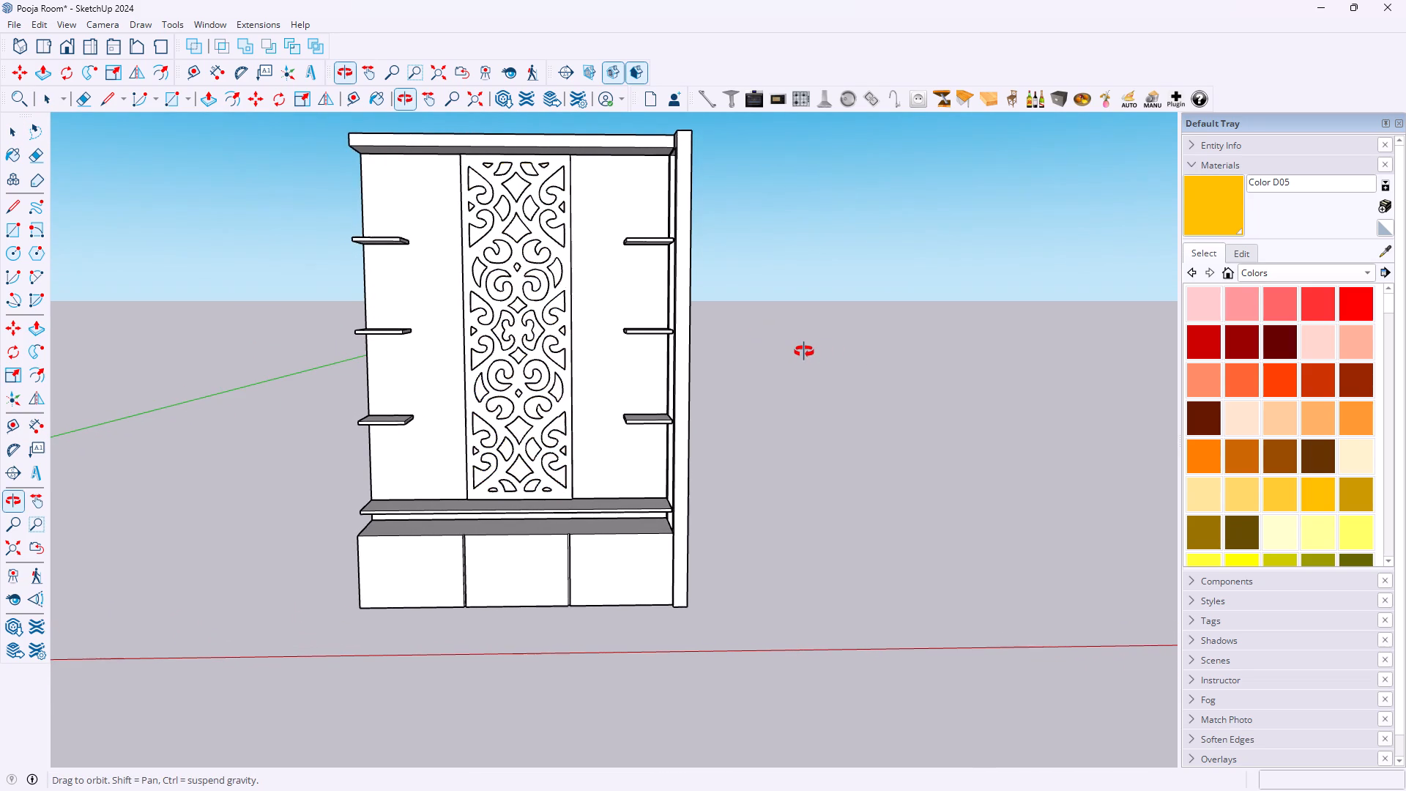
{"action": "middle_click_drag", "start_coordinate": [804, 352], "coordinate": [800, 331]}
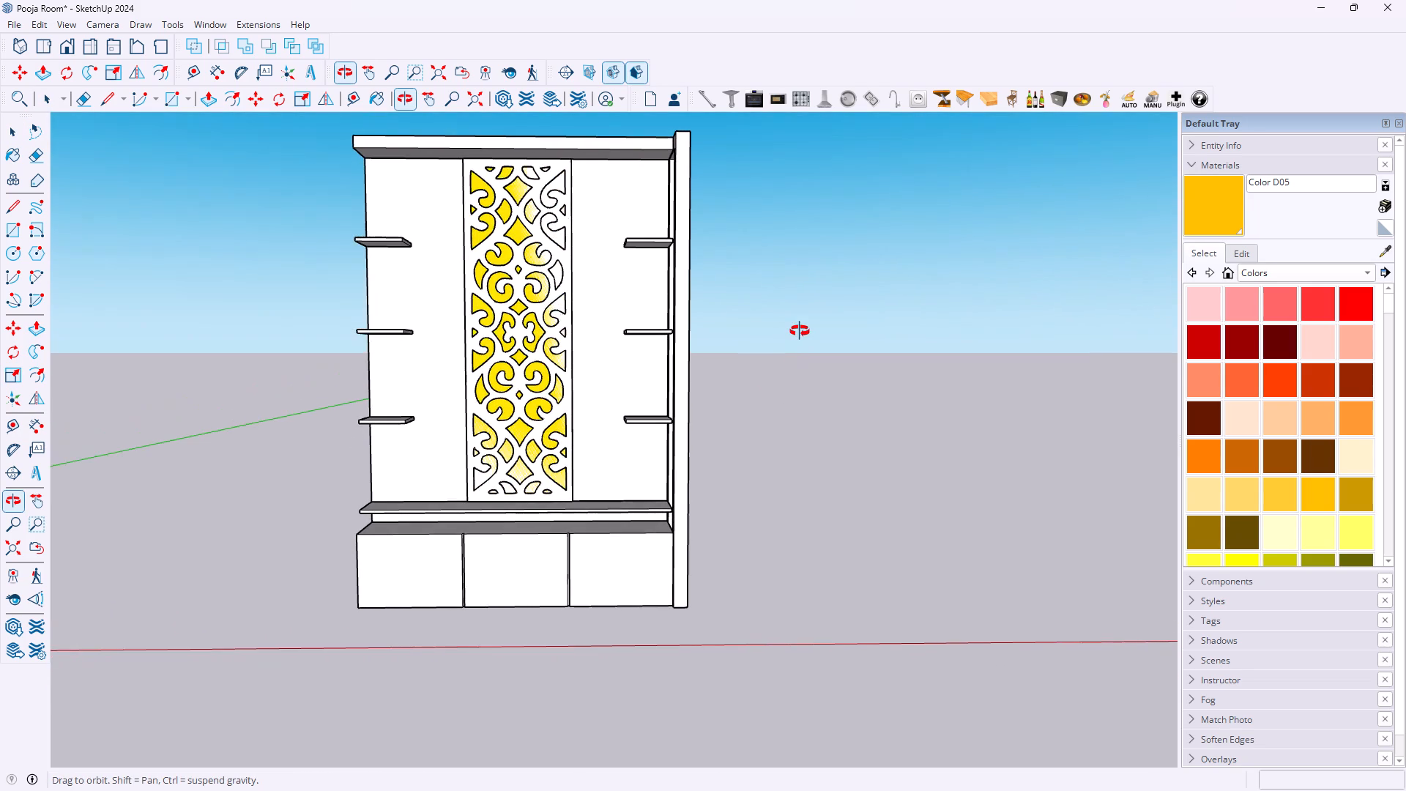
{"action": "middle_click_drag", "start_coordinate": [800, 331], "coordinate": [814, 349]}
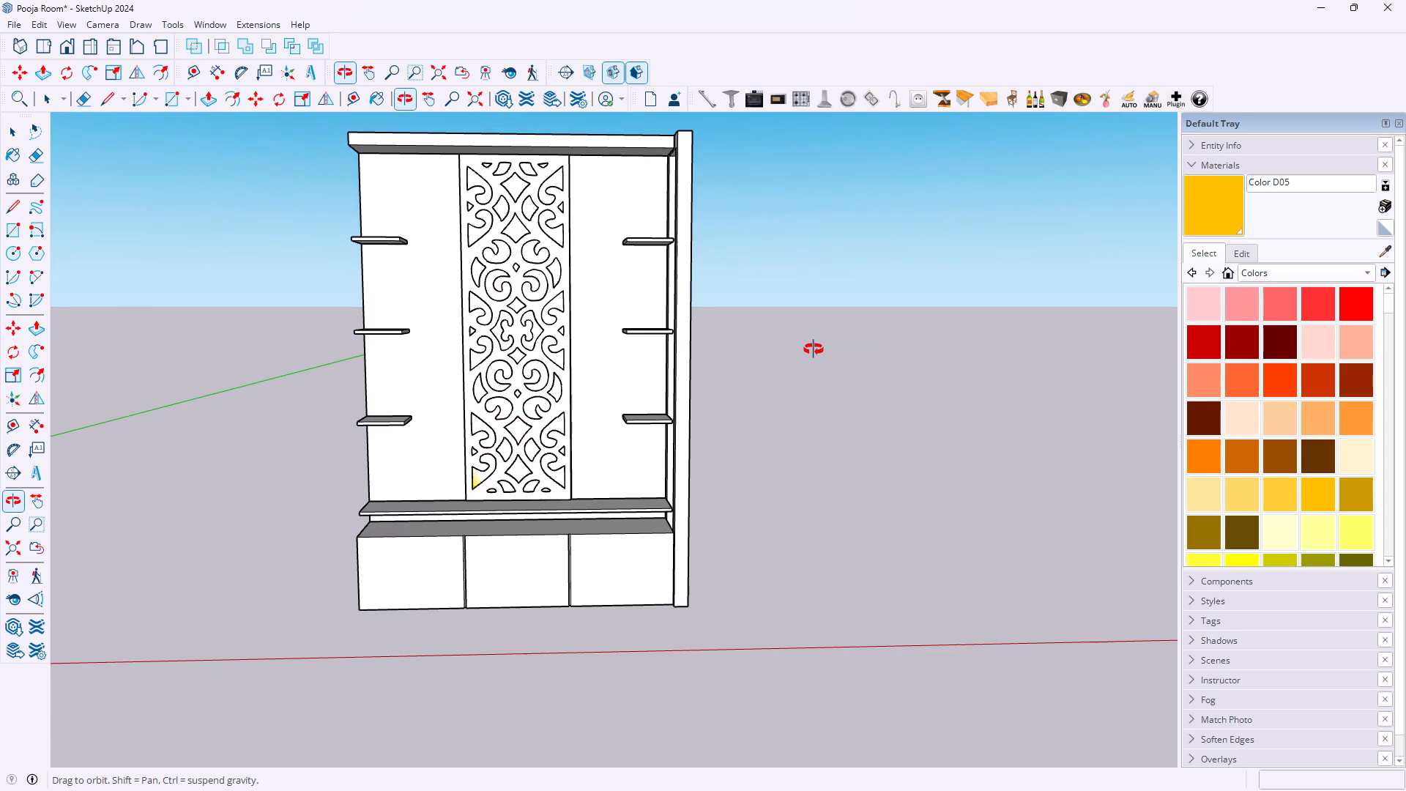
{"action": "middle_click_drag", "start_coordinate": [814, 349], "coordinate": [820, 347]}
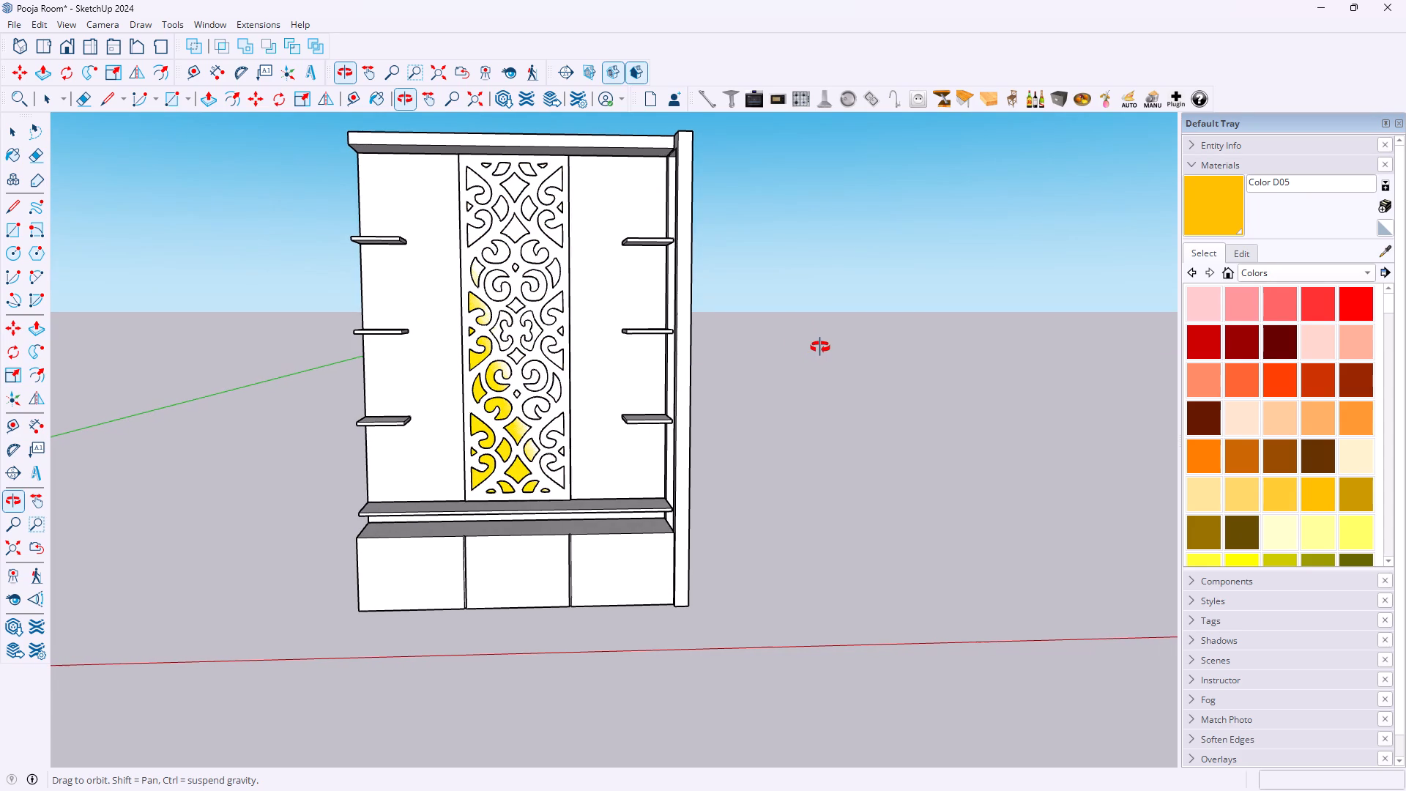
{"action": "middle_click_drag", "start_coordinate": [820, 347], "coordinate": [808, 347]}
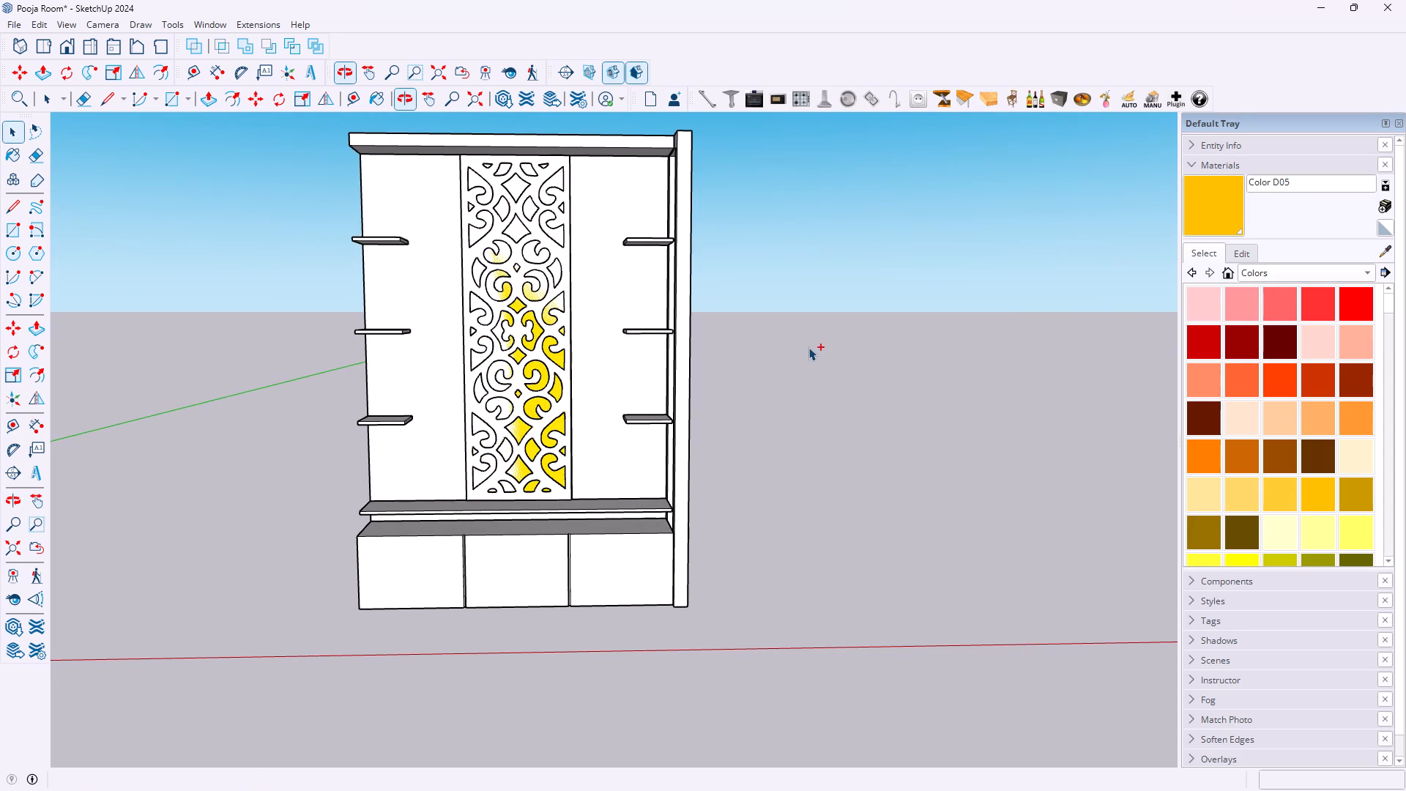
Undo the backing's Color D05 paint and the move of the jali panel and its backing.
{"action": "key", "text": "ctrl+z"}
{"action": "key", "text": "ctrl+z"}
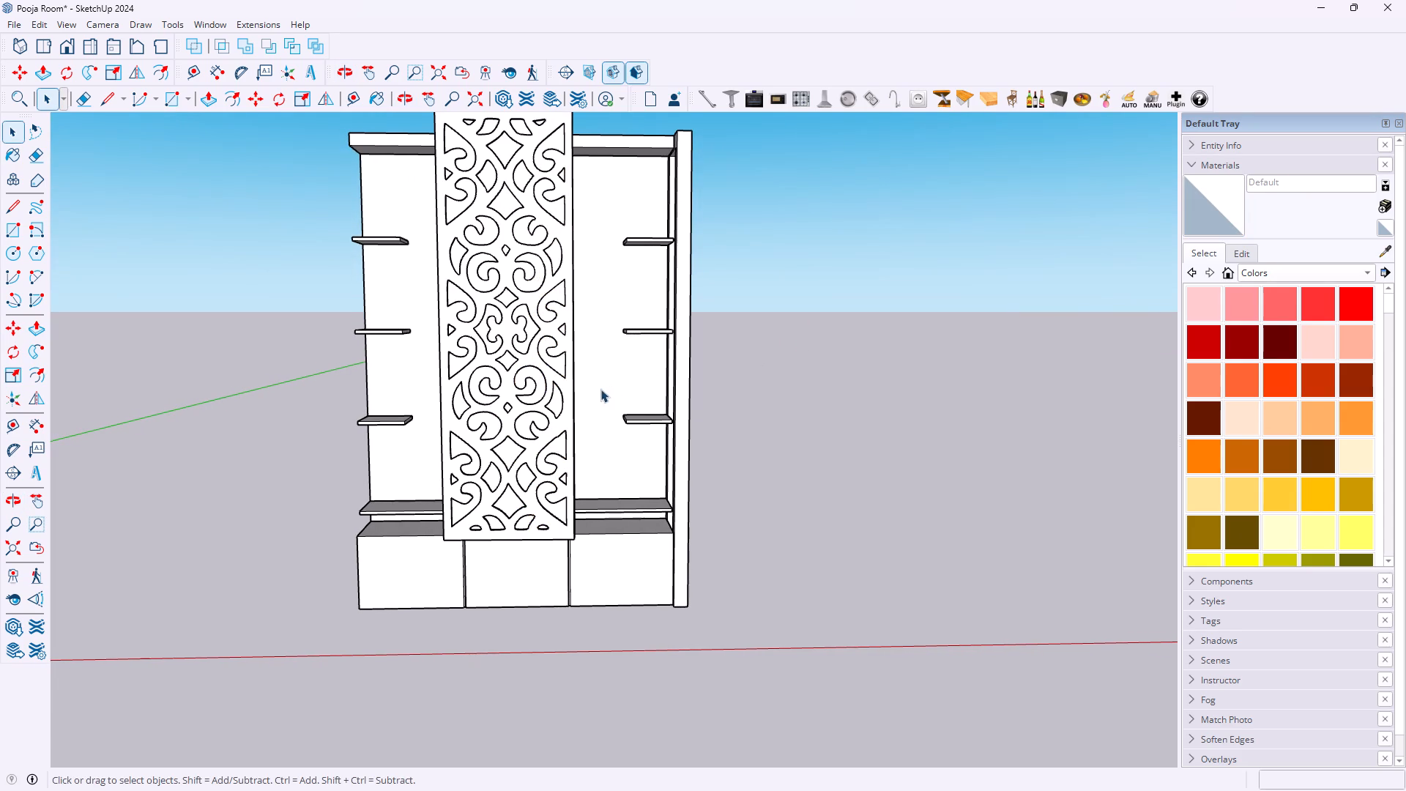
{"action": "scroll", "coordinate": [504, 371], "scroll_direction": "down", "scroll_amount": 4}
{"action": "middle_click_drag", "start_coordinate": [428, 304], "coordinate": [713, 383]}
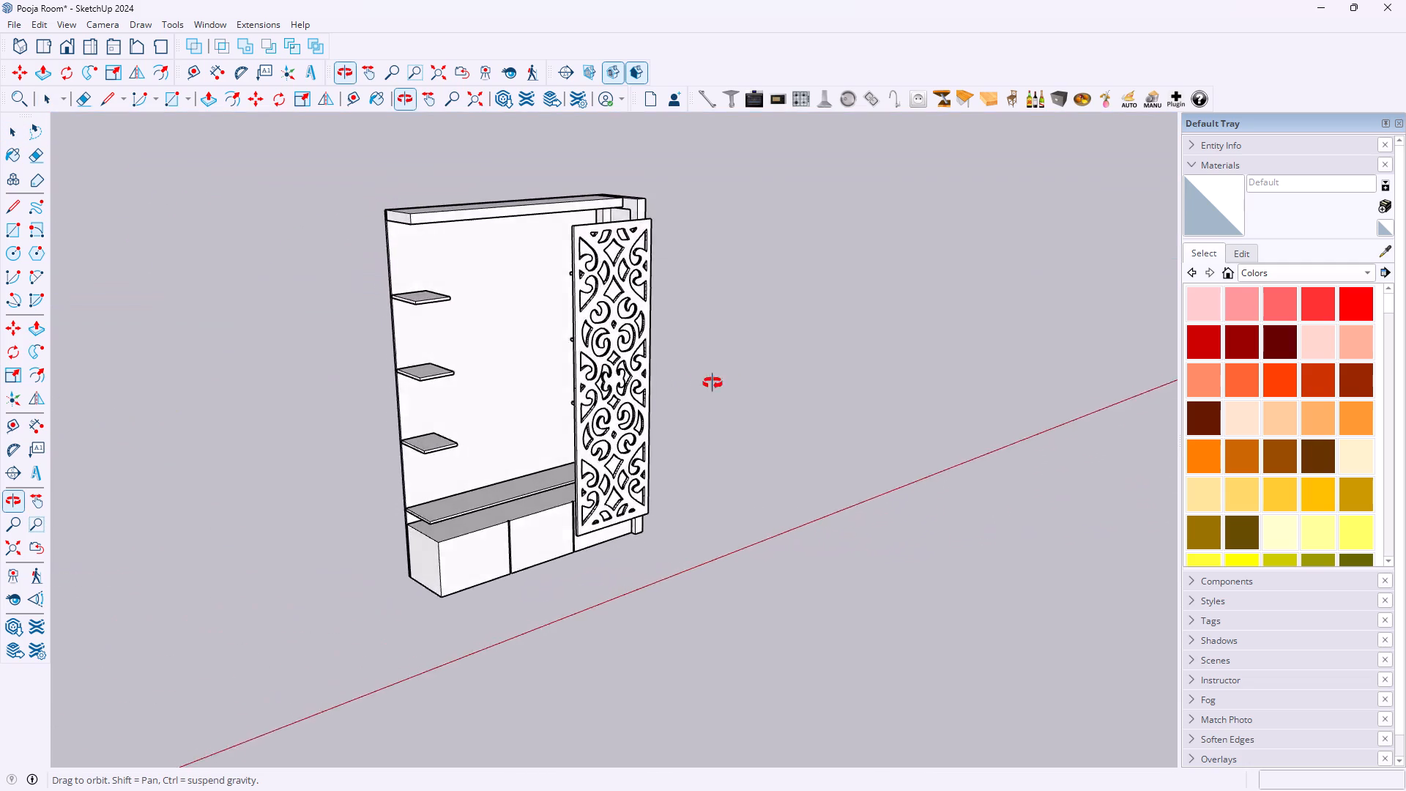
Select the jali panel and examine its front, edge and back from several angles around the pooja unit.
{"action": "middle_click_drag", "start_coordinate": [713, 383], "coordinate": [830, 381]}
{"action": "left_click", "coordinate": [667, 368]}
{"action": "middle_click_drag", "start_coordinate": [636, 368], "coordinate": [773, 368]}
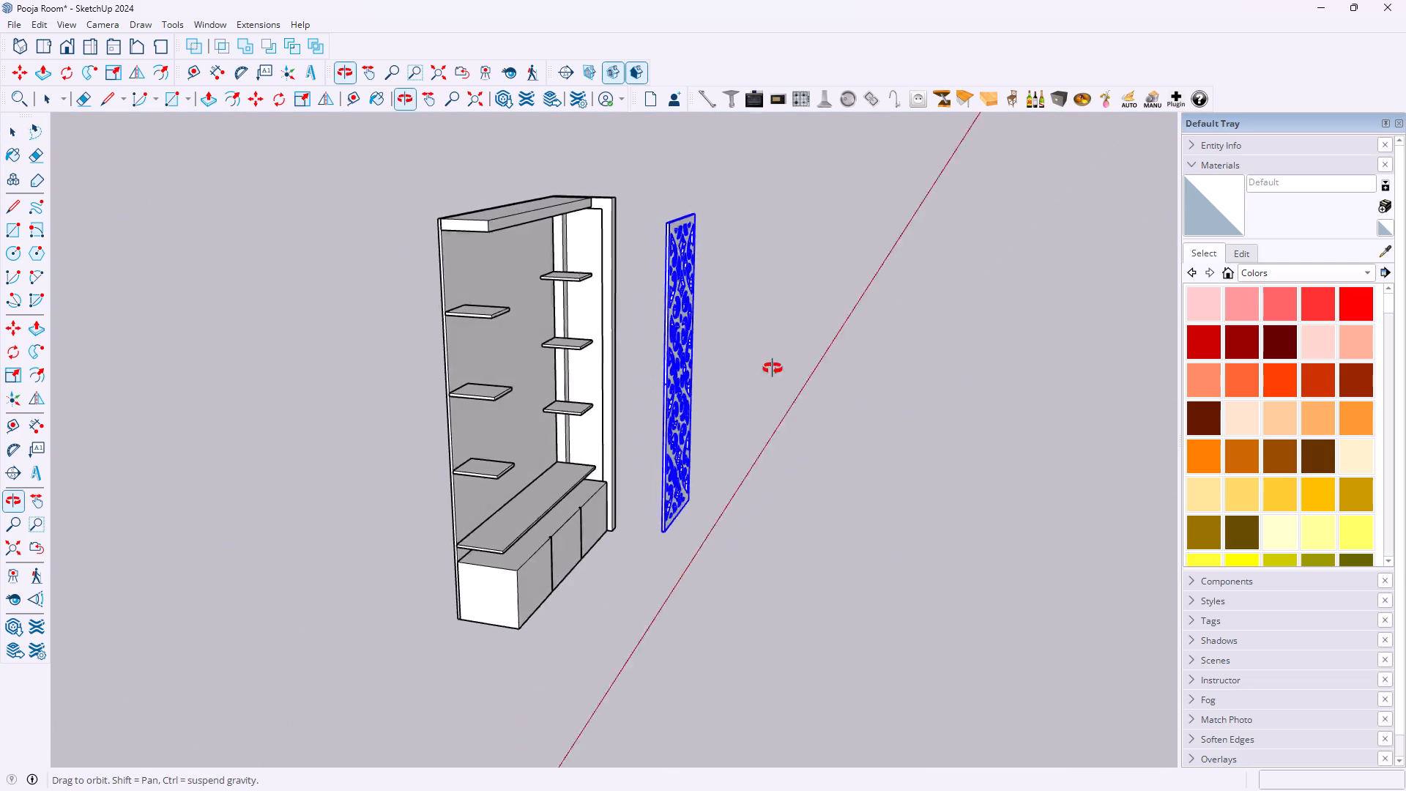
{"action": "middle_click_drag", "start_coordinate": [773, 368], "coordinate": [820, 368]}
{"action": "scroll", "coordinate": [682, 325], "scroll_direction": "up", "scroll_amount": 9}
{"action": "middle_click_drag", "start_coordinate": [690, 331], "coordinate": [793, 345]}
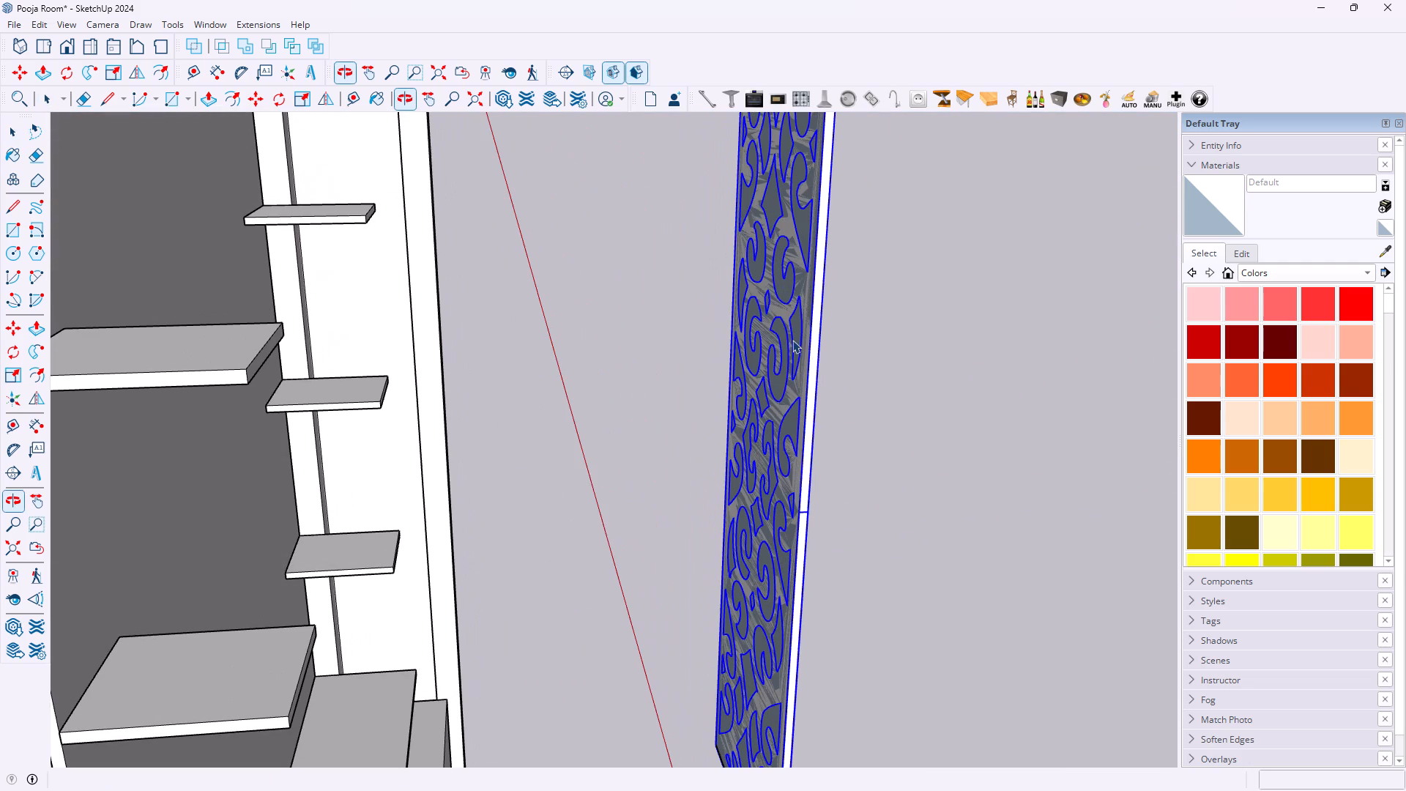
{"action": "left_click", "coordinate": [790, 340], "text": "ctrl"}
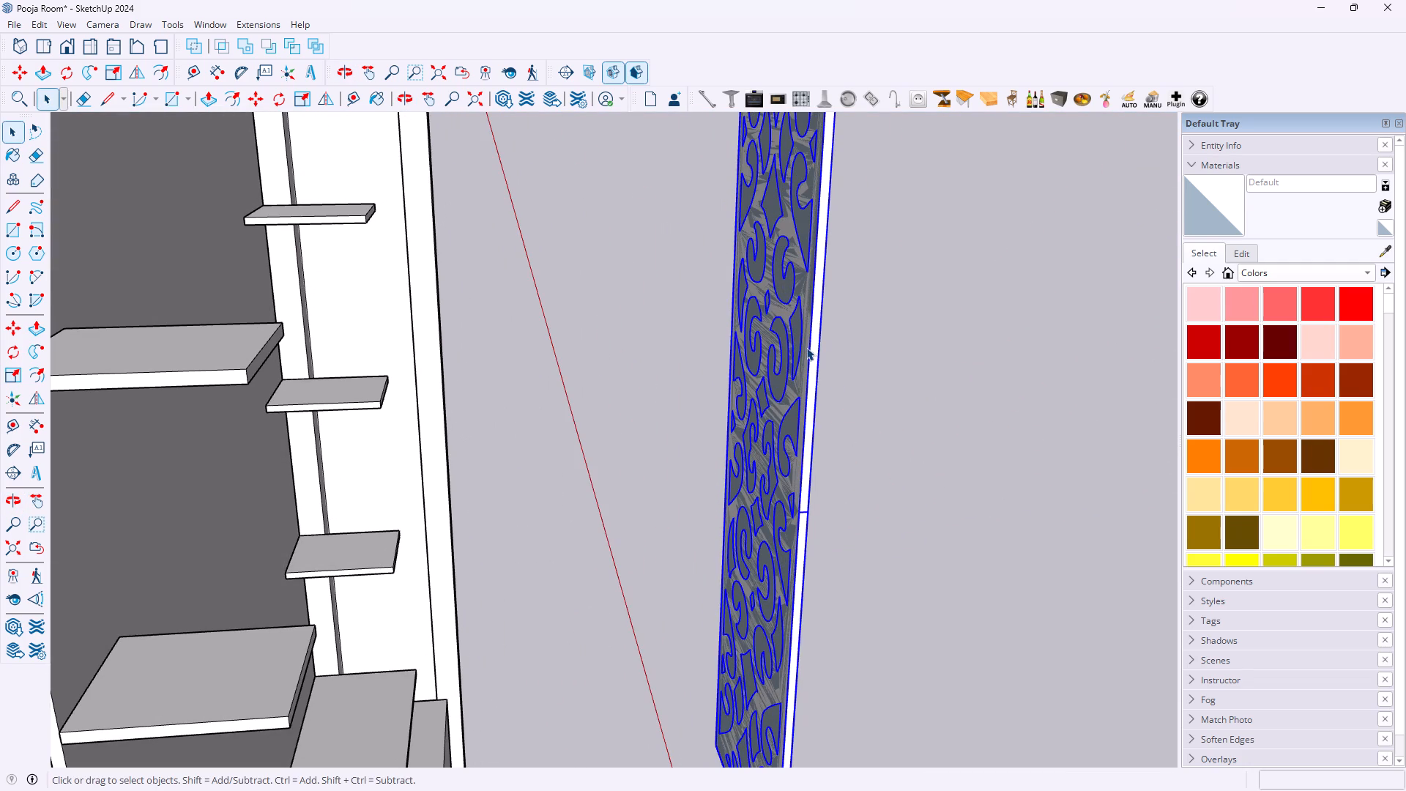
{"action": "scroll", "coordinate": [806, 352], "scroll_direction": "down", "scroll_amount": 8}
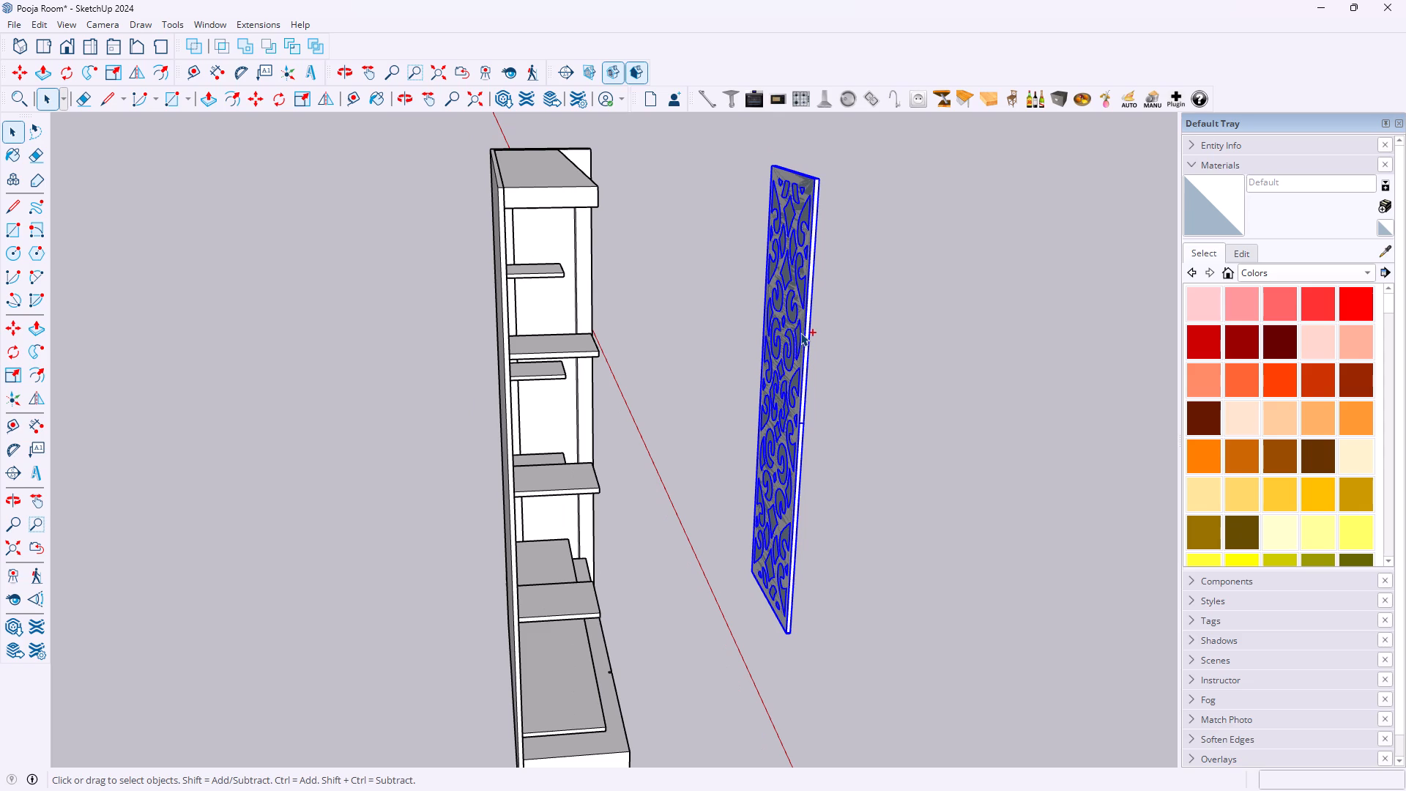
Undo the last three edits to the jali panel and its backing, and leave the group being edited.
{"action": "key", "text": "ctrl+z"}
{"action": "key", "text": "ctrl+z"}
{"action": "key", "text": "ctrl+z"}
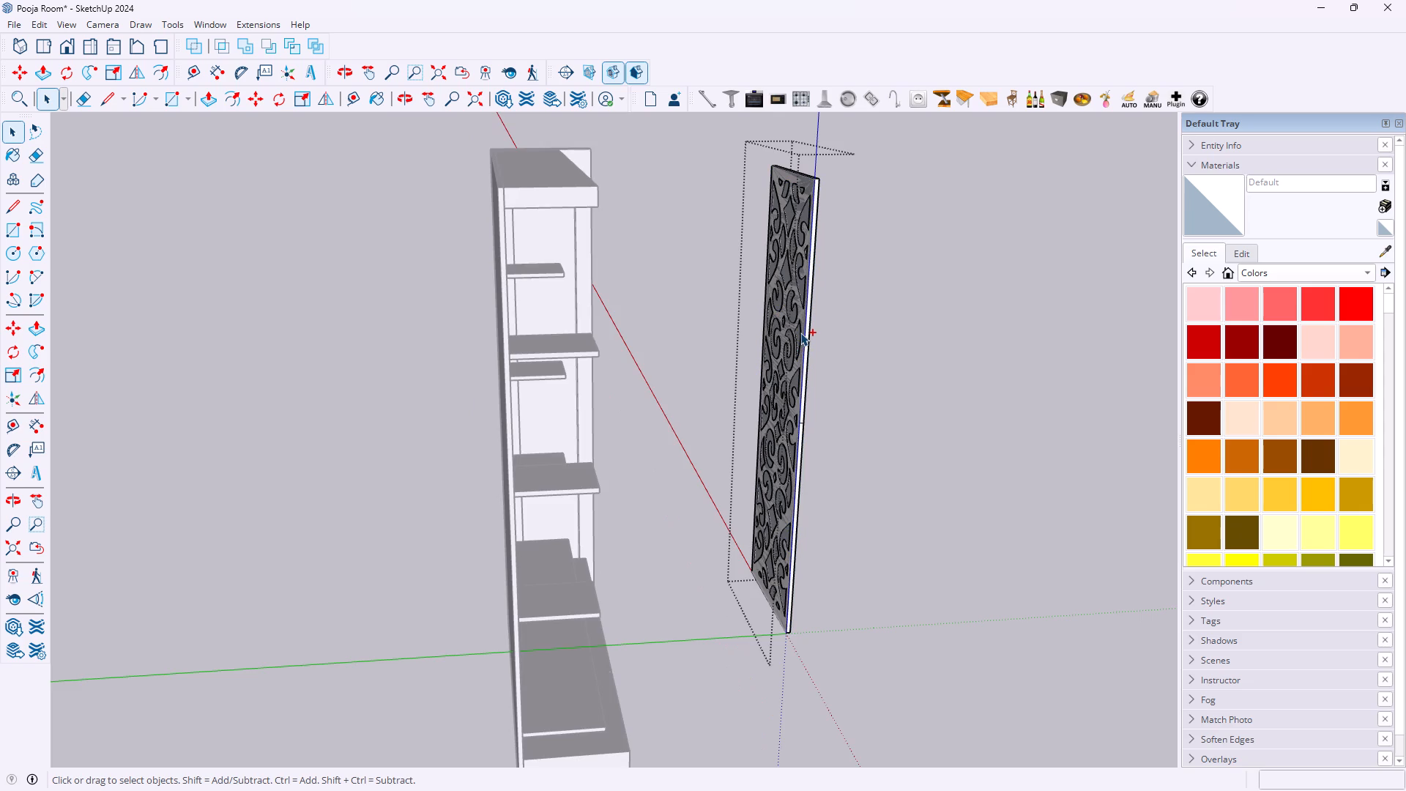
{"action": "scroll", "coordinate": [881, 290], "scroll_direction": "up", "scroll_amount": 3}
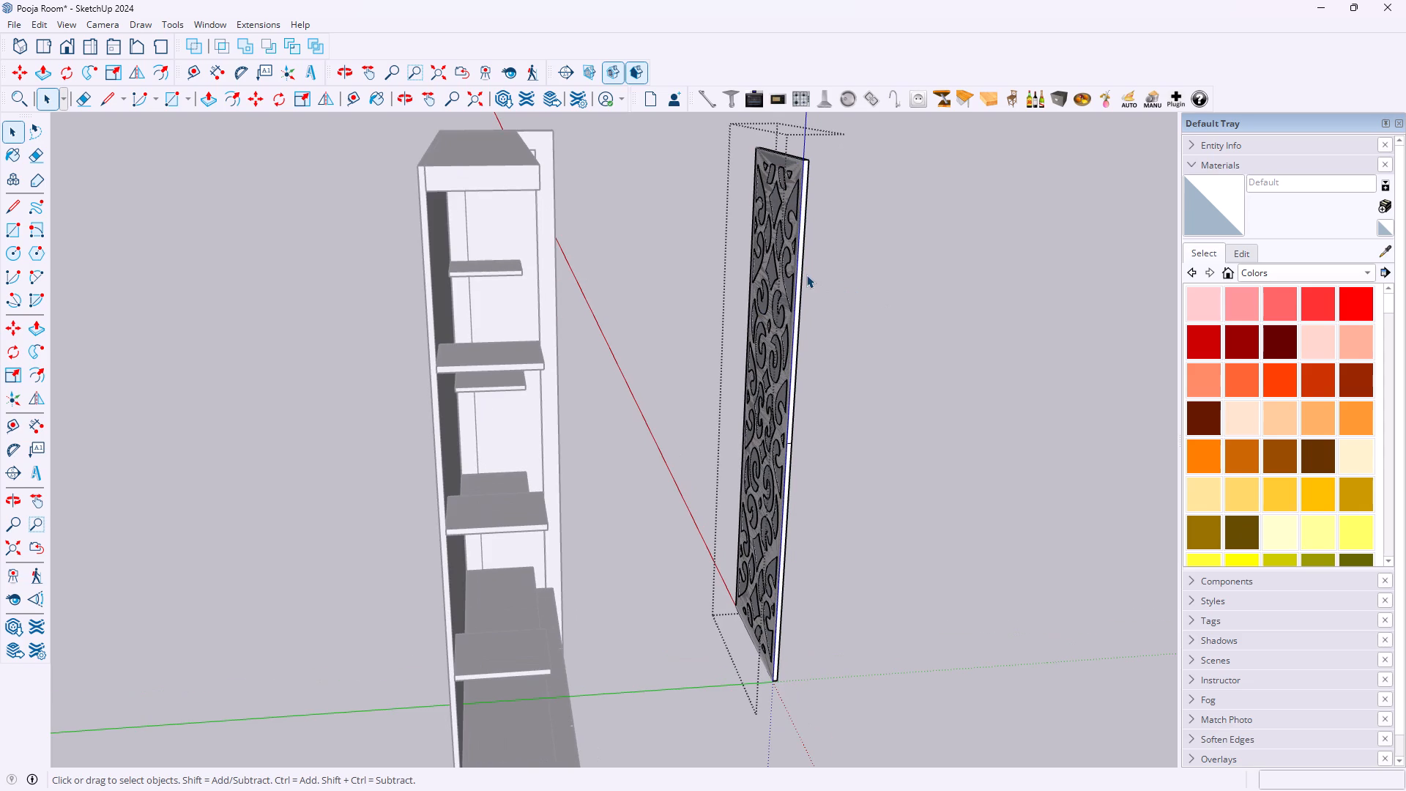
{"action": "key", "text": "r"}
{"action": "scroll", "coordinate": [923, 272], "scroll_direction": "down", "scroll_amount": 2}
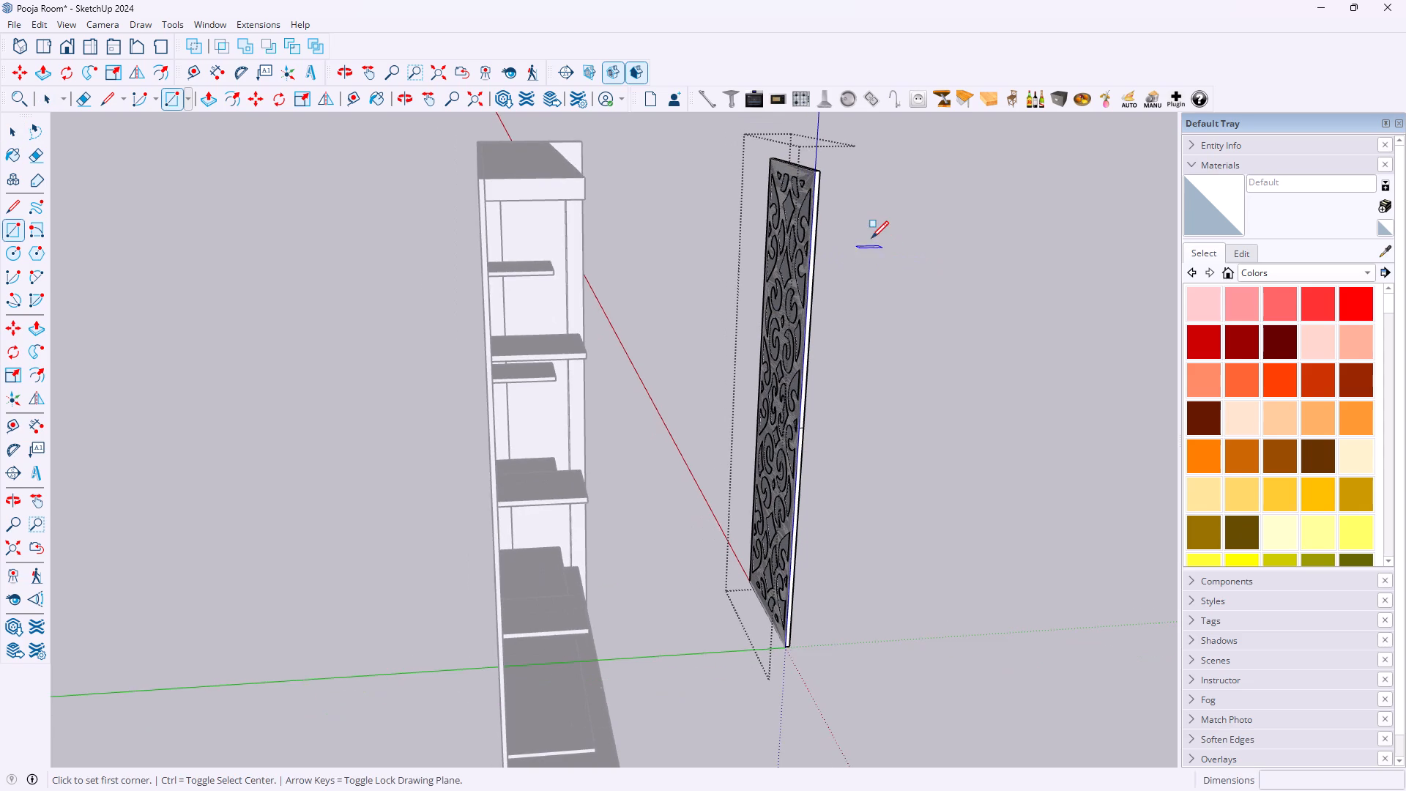
{"action": "middle_click_drag", "start_coordinate": [871, 237], "coordinate": [981, 226]}
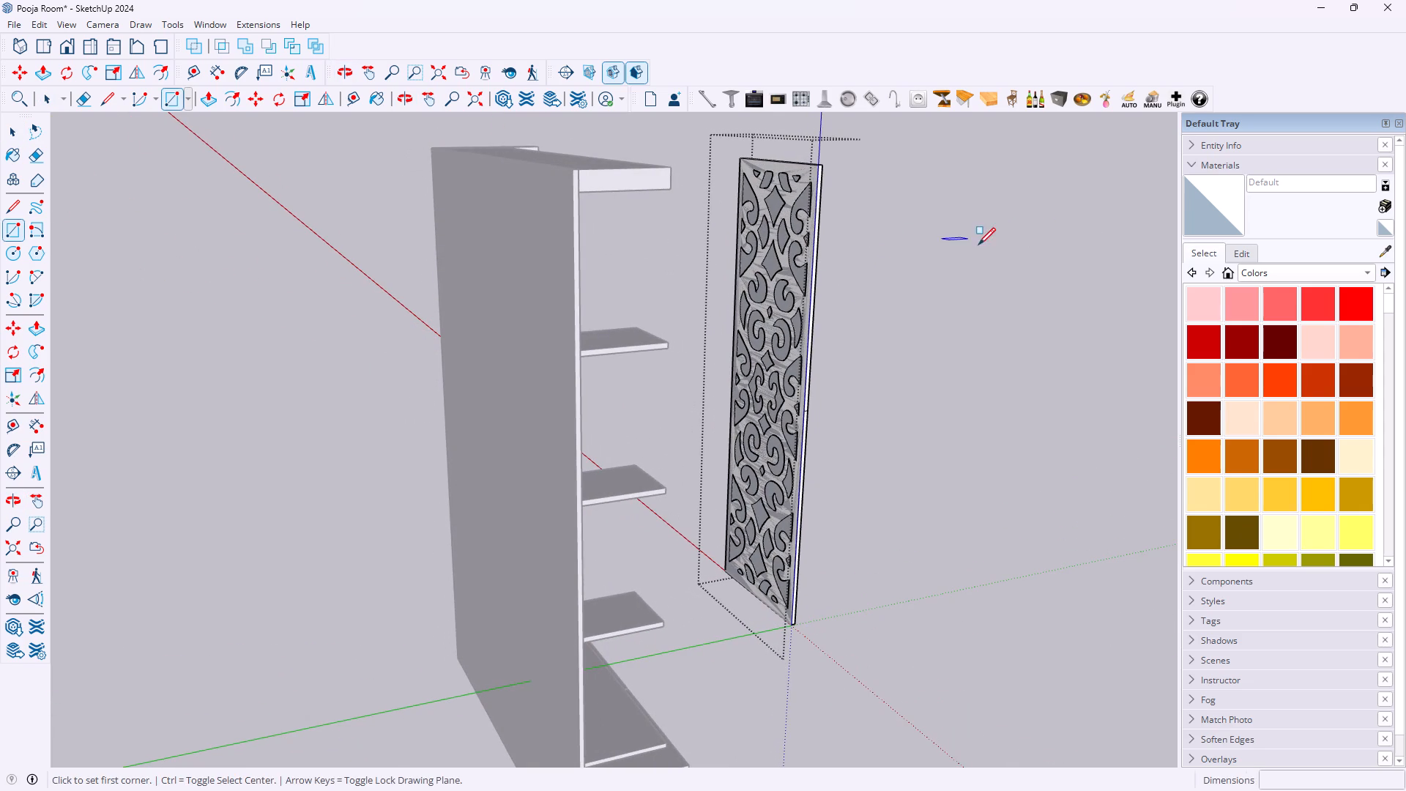
{"action": "middle_click_drag", "start_coordinate": [1008, 250], "coordinate": [516, 222]}
{"action": "middle_click_drag", "start_coordinate": [879, 346], "coordinate": [684, 311]}
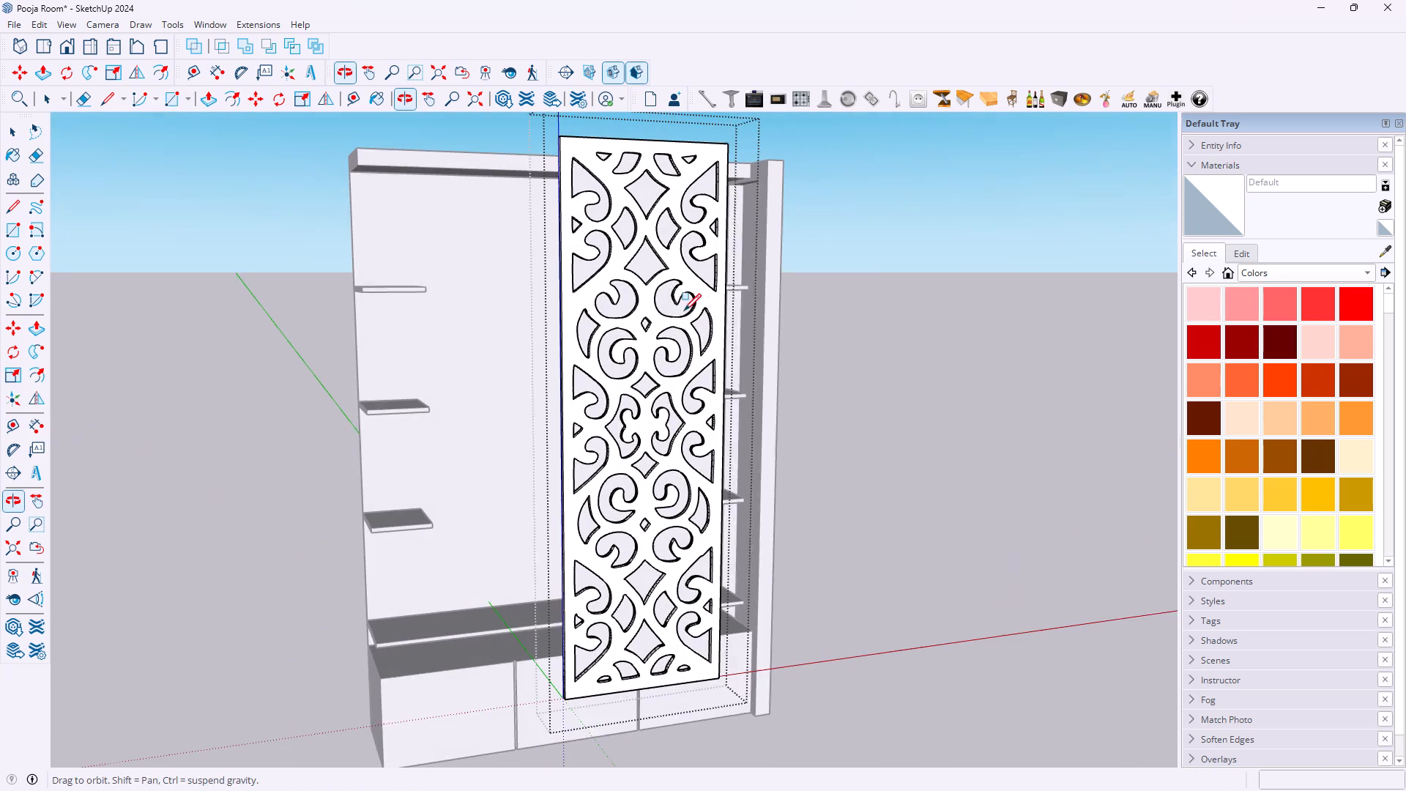
{"action": "middle_click_drag", "start_coordinate": [684, 311], "coordinate": [688, 311]}
{"action": "key", "text": "space"}
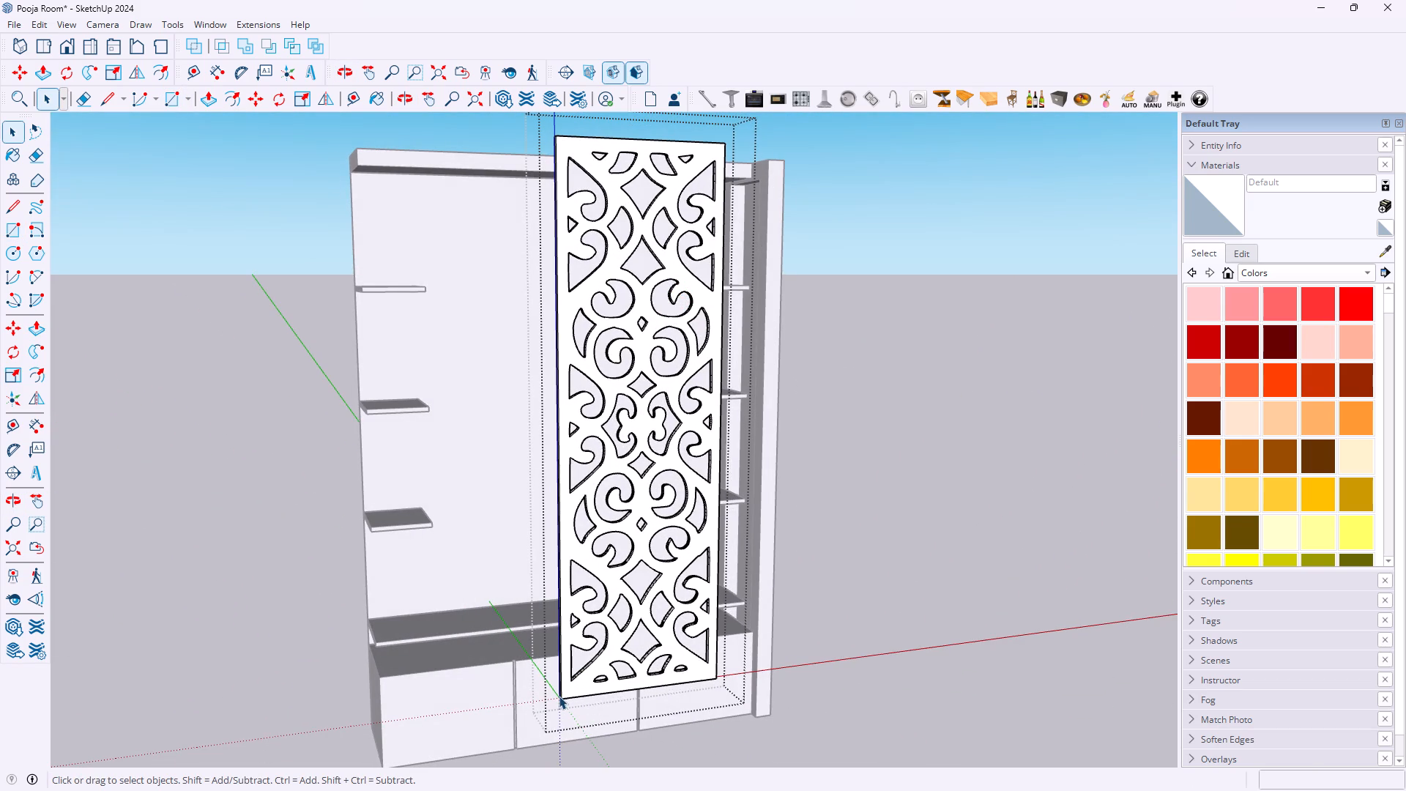
{"action": "left_click", "coordinate": [972, 595]}
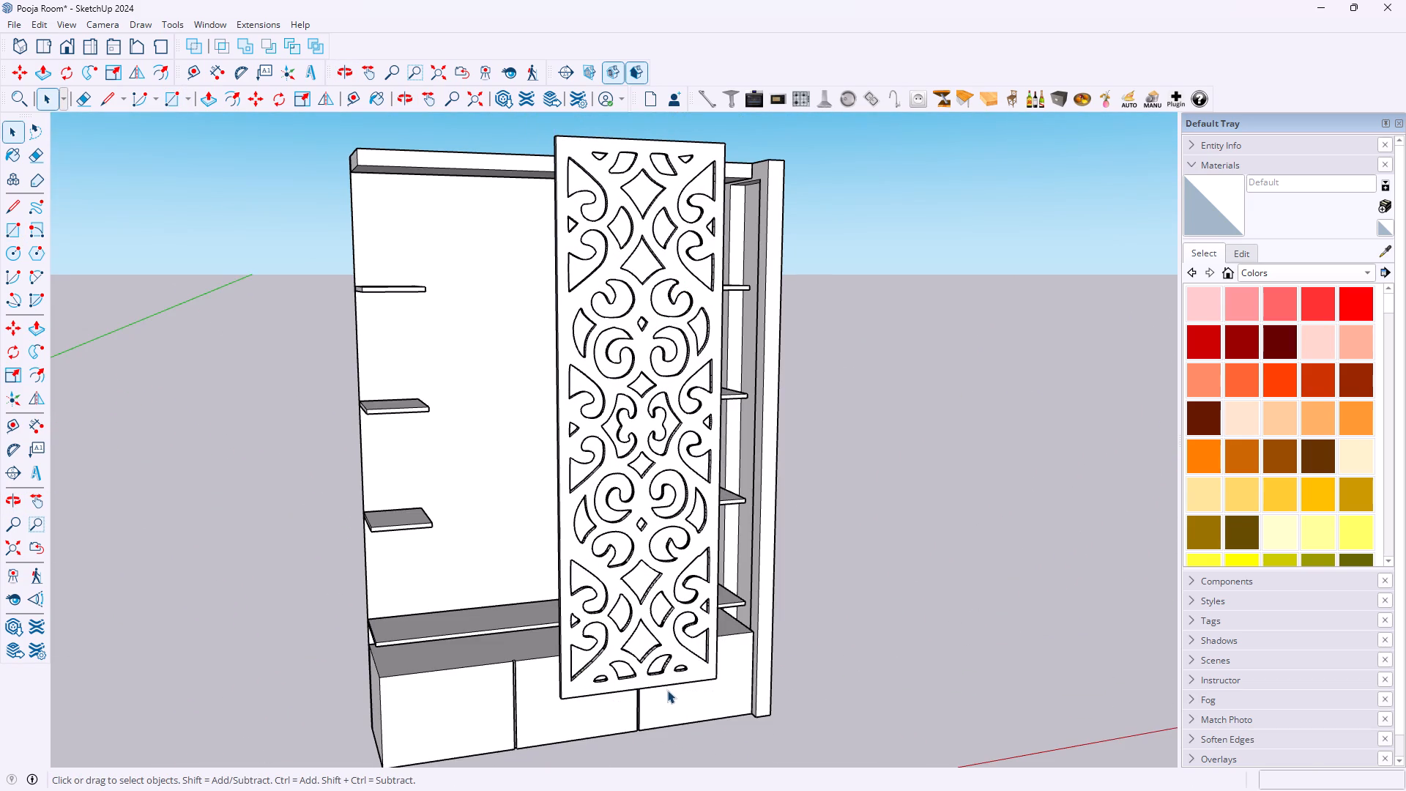
Move the jali panel about 67.10" sideways, clear of its backing face and the pooja unit.
{"action": "key", "text": "m"}
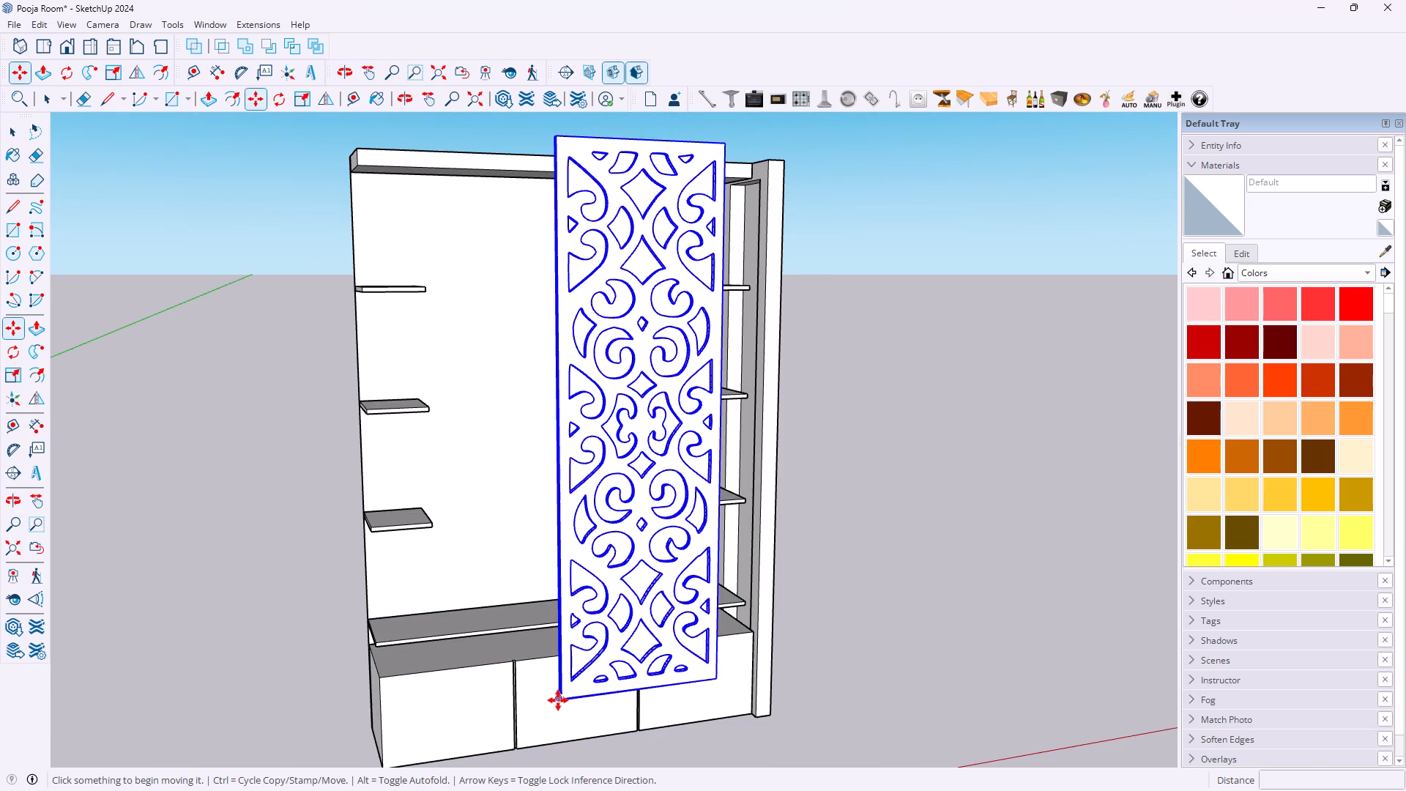
{"action": "left_click", "coordinate": [558, 700]}
{"action": "left_click", "coordinate": [1001, 671]}
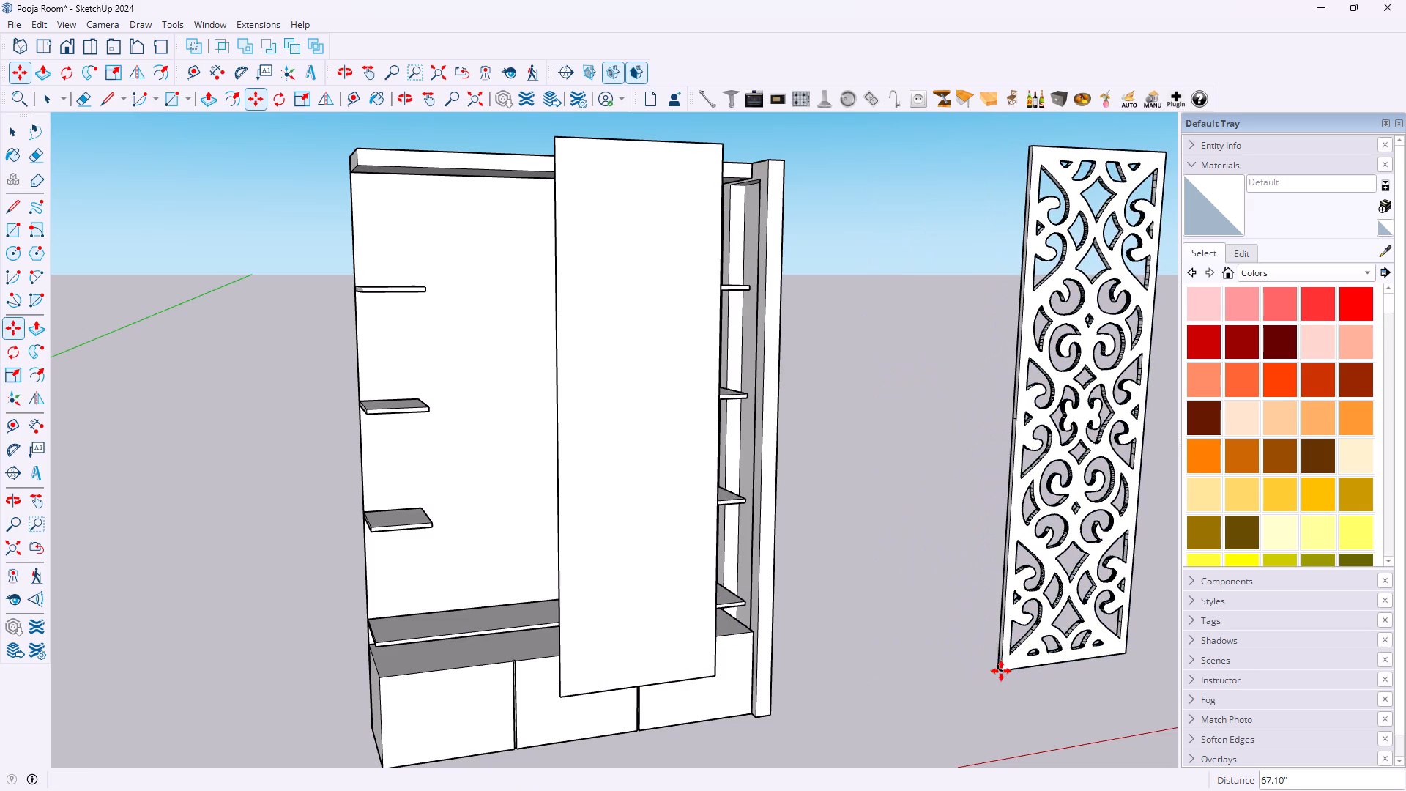
Delete the plain backing face left in front of the pooja unit.
{"action": "key", "text": "space"}
{"action": "left_click", "coordinate": [622, 661]}
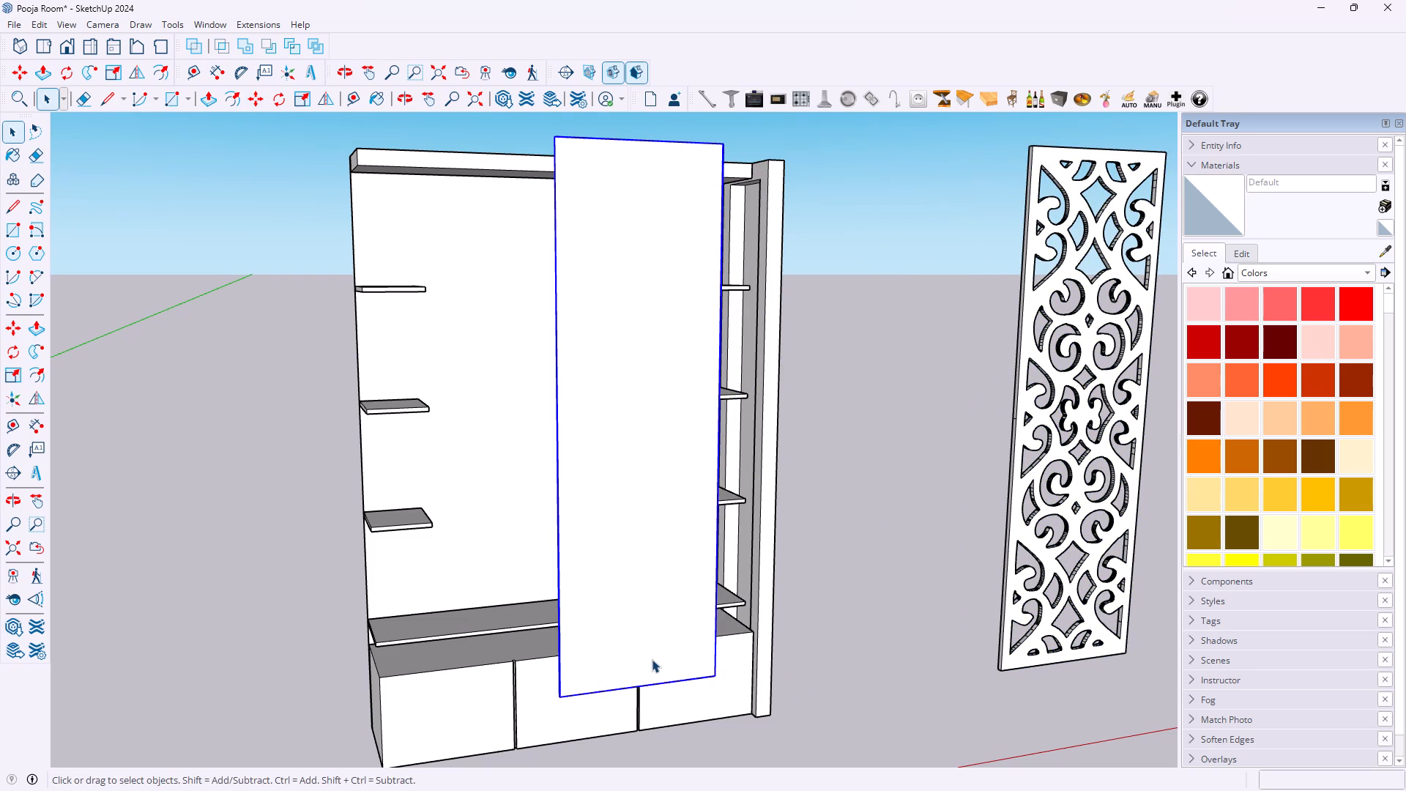
{"action": "key", "text": "Delete"}
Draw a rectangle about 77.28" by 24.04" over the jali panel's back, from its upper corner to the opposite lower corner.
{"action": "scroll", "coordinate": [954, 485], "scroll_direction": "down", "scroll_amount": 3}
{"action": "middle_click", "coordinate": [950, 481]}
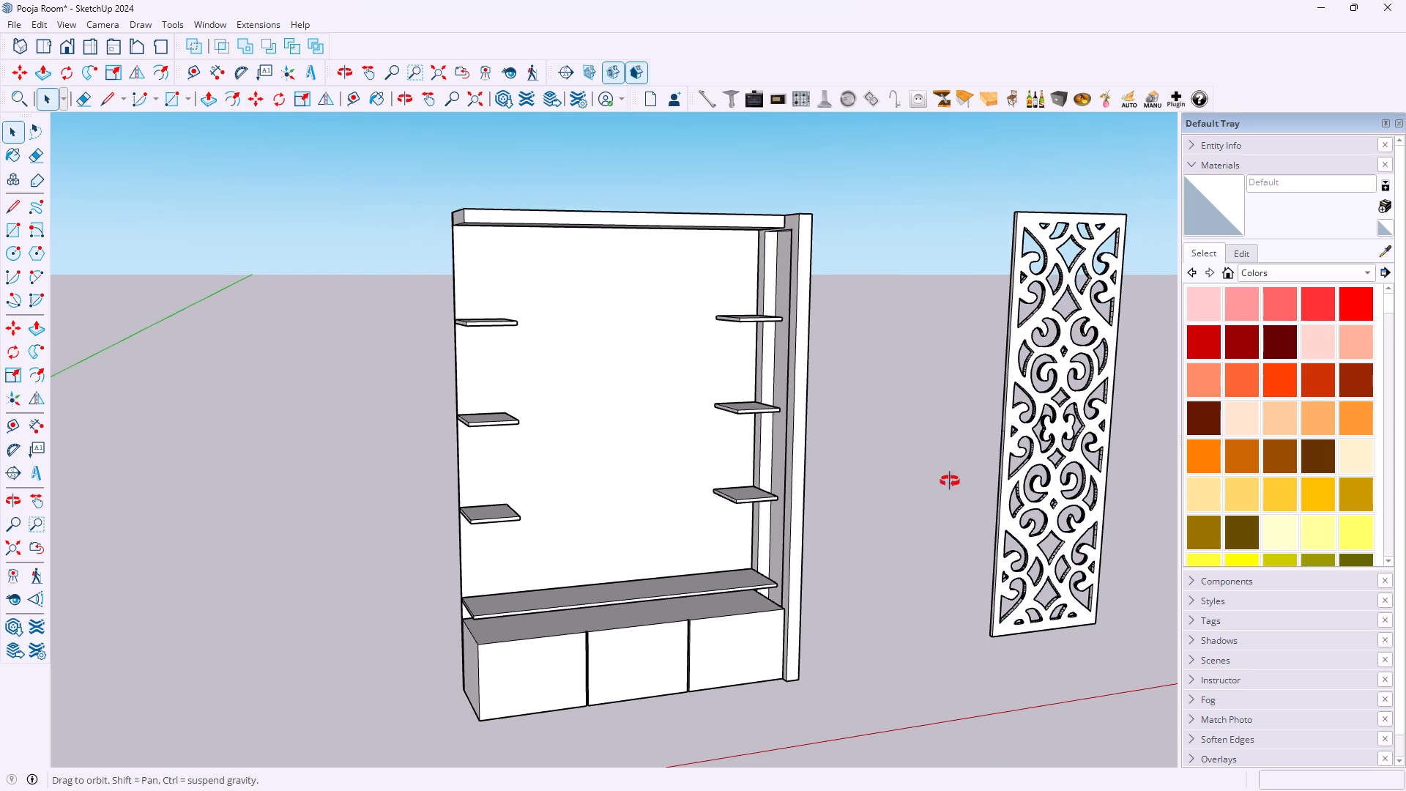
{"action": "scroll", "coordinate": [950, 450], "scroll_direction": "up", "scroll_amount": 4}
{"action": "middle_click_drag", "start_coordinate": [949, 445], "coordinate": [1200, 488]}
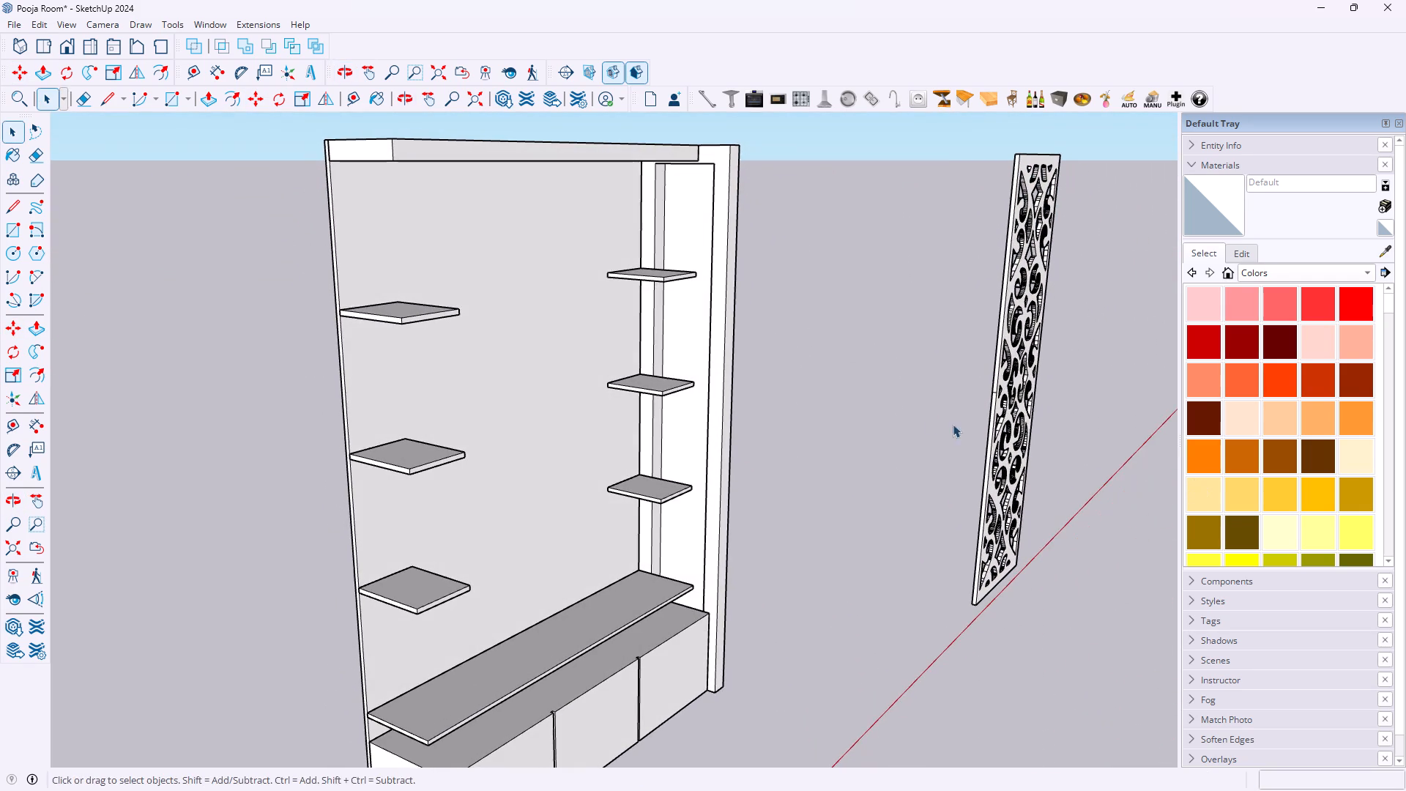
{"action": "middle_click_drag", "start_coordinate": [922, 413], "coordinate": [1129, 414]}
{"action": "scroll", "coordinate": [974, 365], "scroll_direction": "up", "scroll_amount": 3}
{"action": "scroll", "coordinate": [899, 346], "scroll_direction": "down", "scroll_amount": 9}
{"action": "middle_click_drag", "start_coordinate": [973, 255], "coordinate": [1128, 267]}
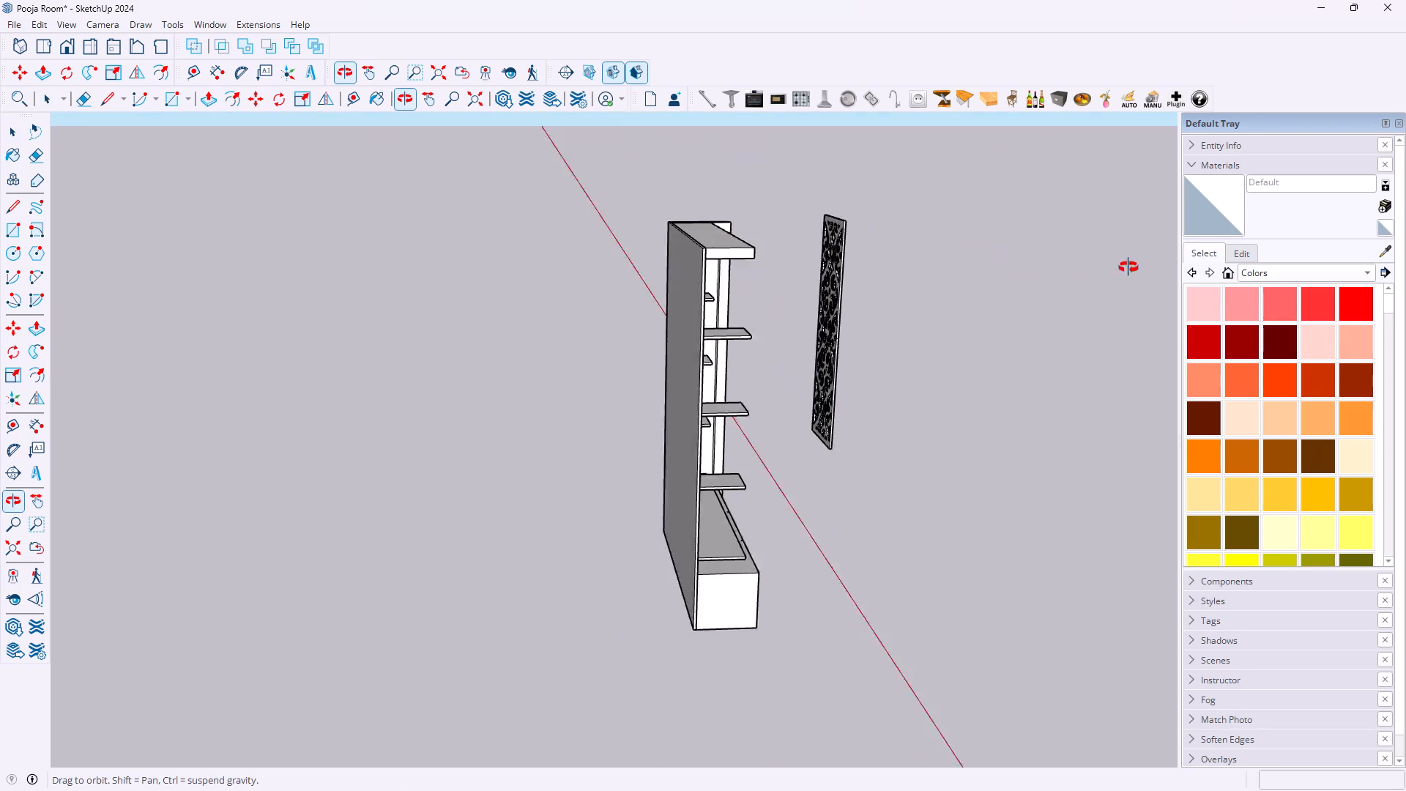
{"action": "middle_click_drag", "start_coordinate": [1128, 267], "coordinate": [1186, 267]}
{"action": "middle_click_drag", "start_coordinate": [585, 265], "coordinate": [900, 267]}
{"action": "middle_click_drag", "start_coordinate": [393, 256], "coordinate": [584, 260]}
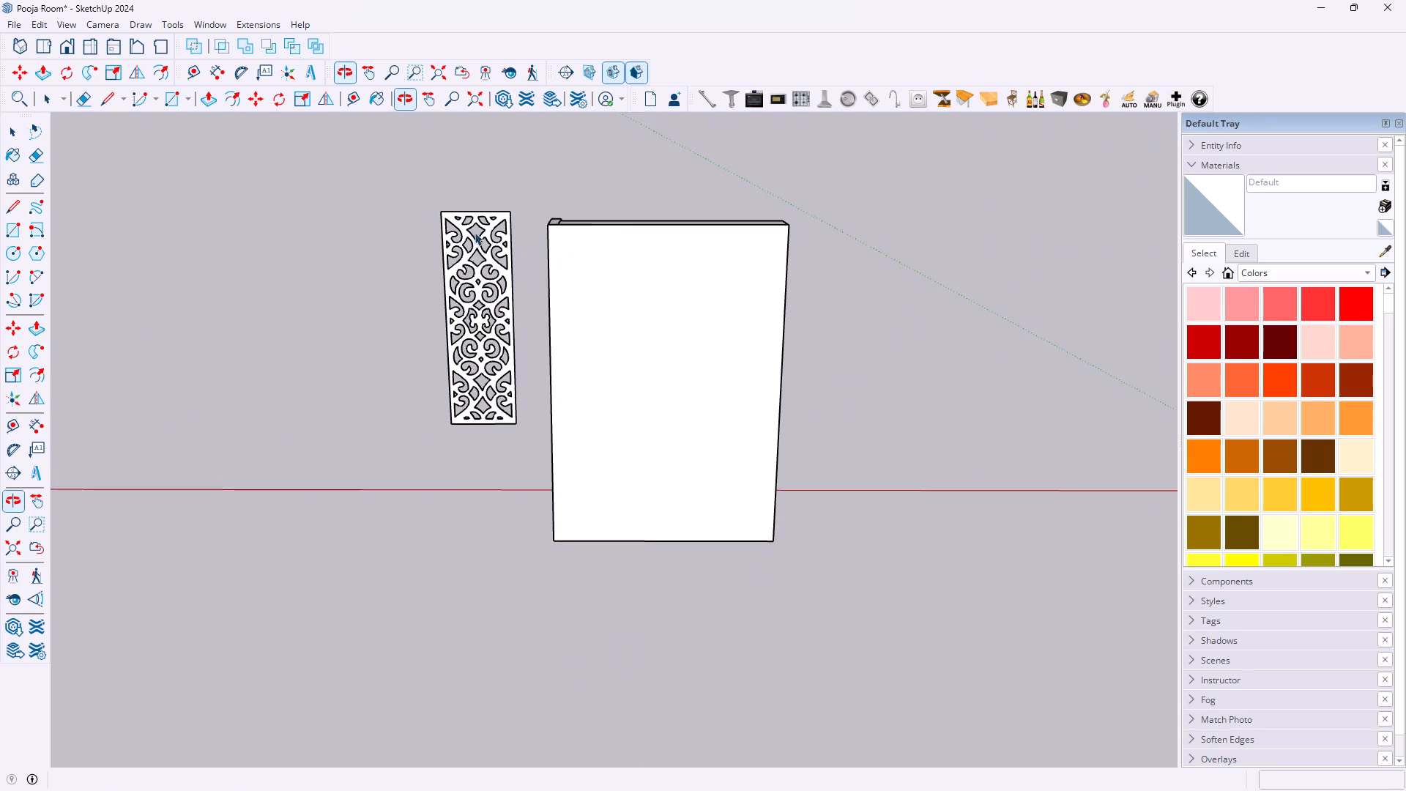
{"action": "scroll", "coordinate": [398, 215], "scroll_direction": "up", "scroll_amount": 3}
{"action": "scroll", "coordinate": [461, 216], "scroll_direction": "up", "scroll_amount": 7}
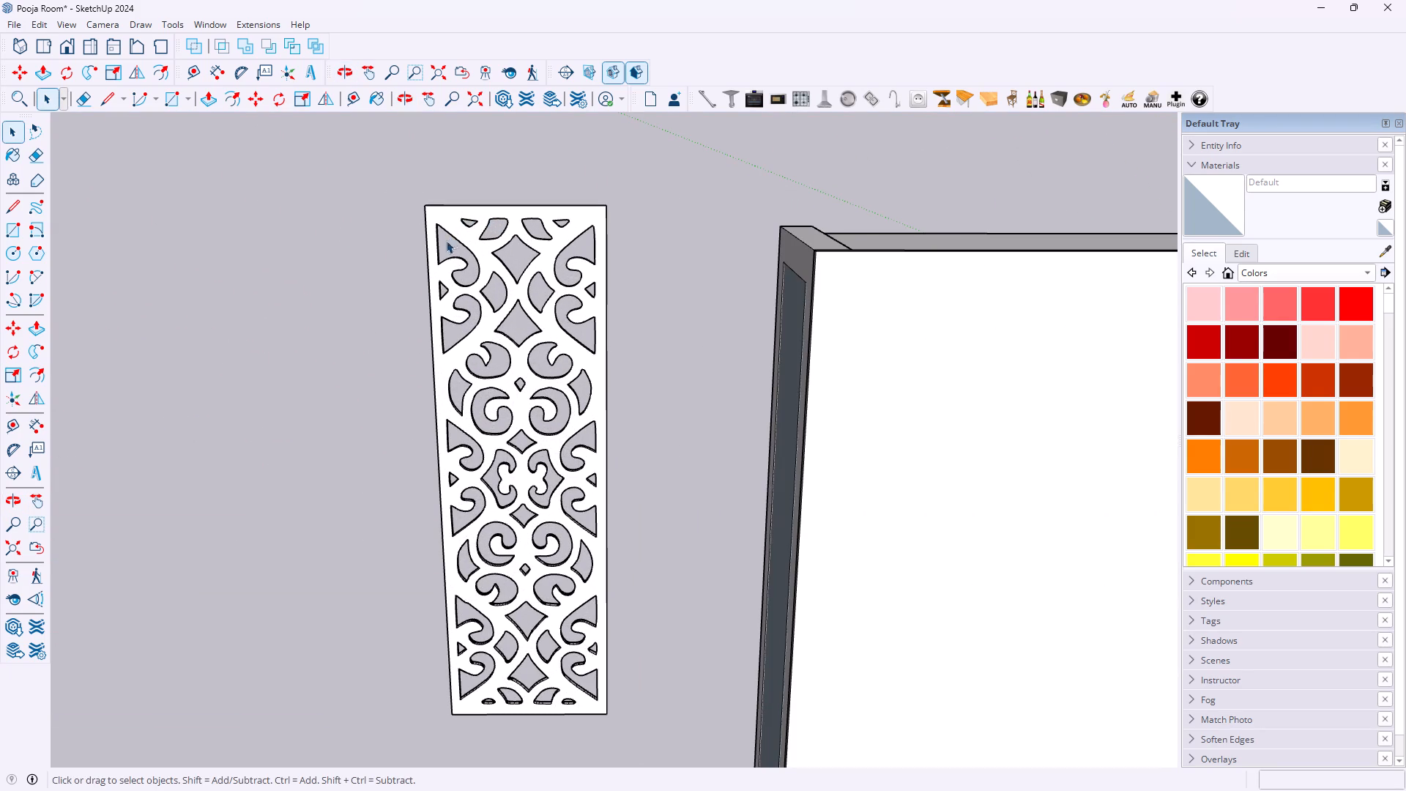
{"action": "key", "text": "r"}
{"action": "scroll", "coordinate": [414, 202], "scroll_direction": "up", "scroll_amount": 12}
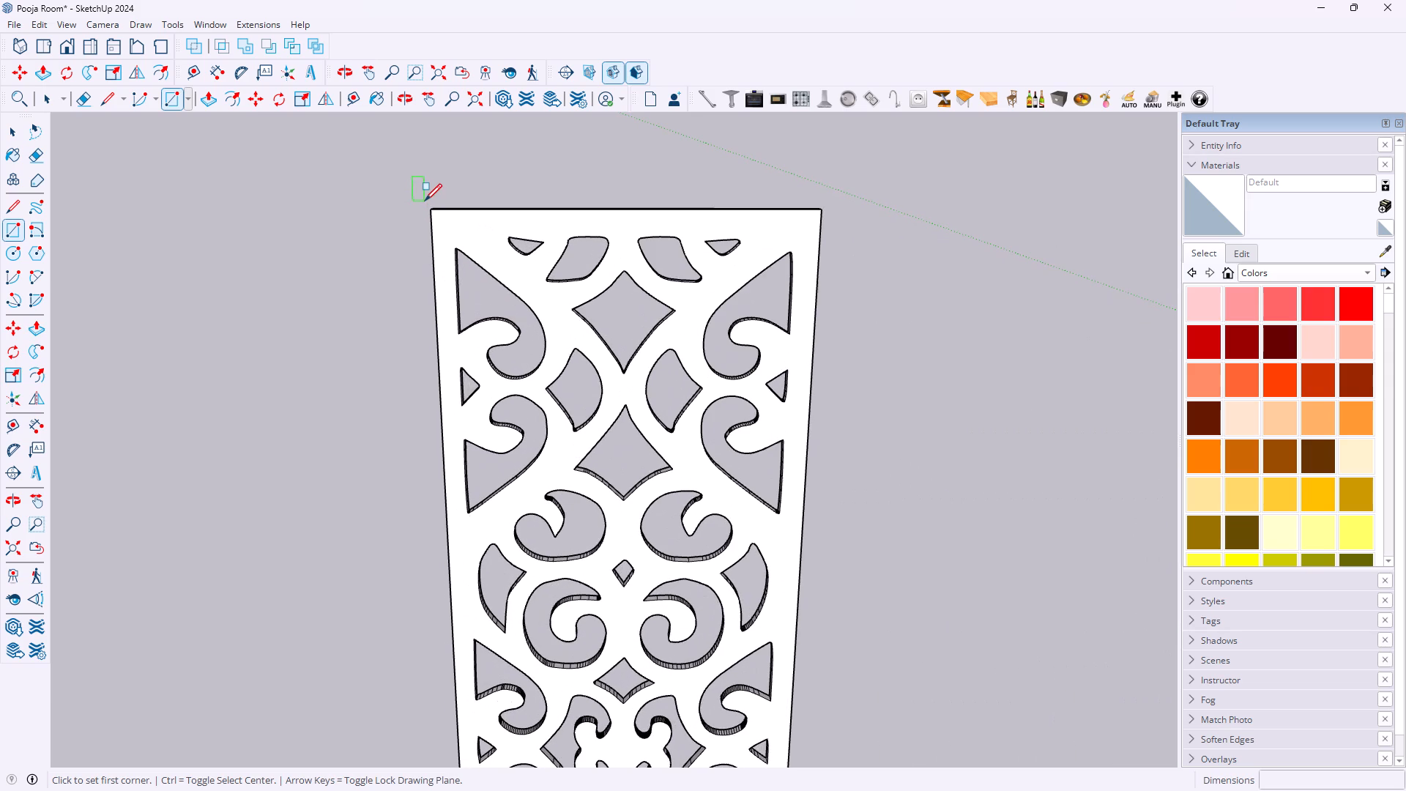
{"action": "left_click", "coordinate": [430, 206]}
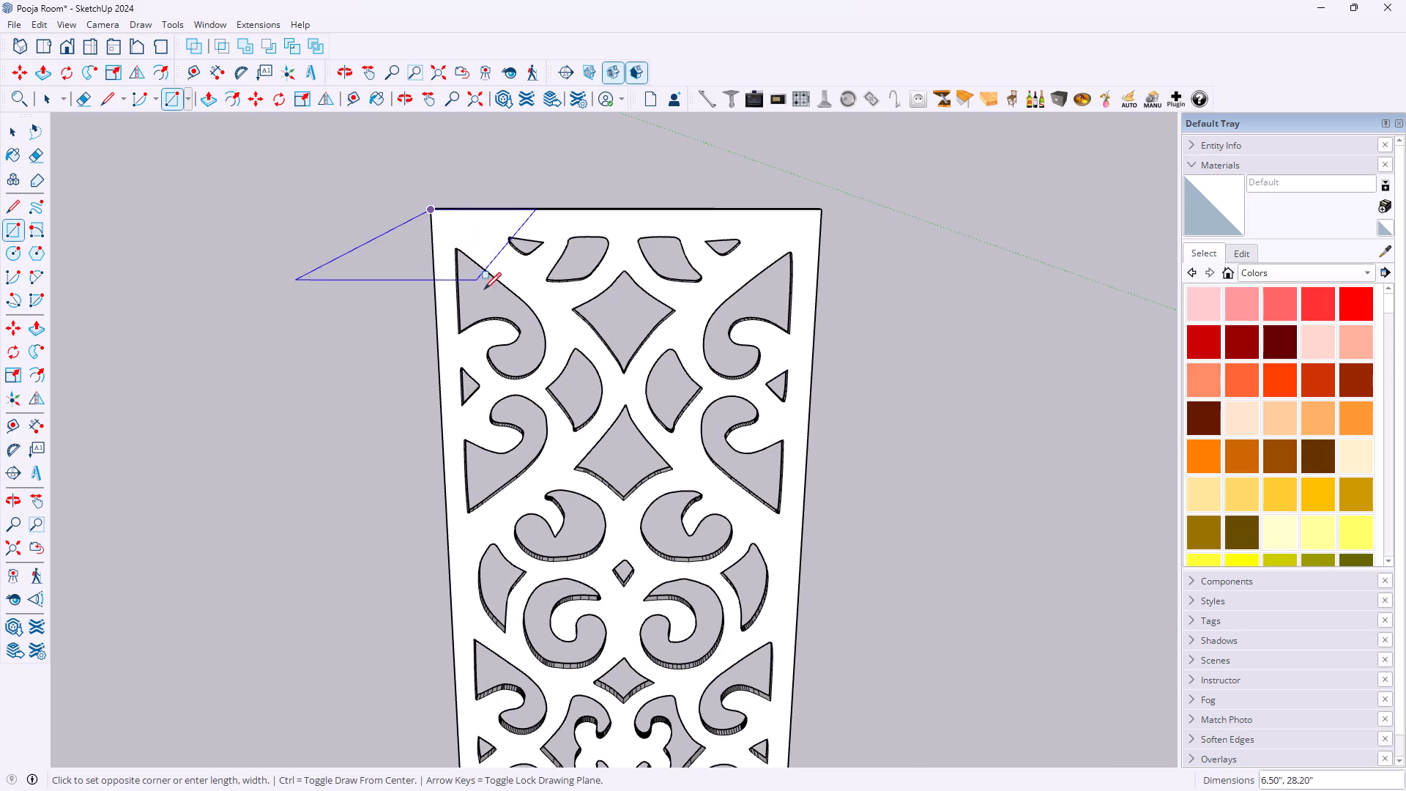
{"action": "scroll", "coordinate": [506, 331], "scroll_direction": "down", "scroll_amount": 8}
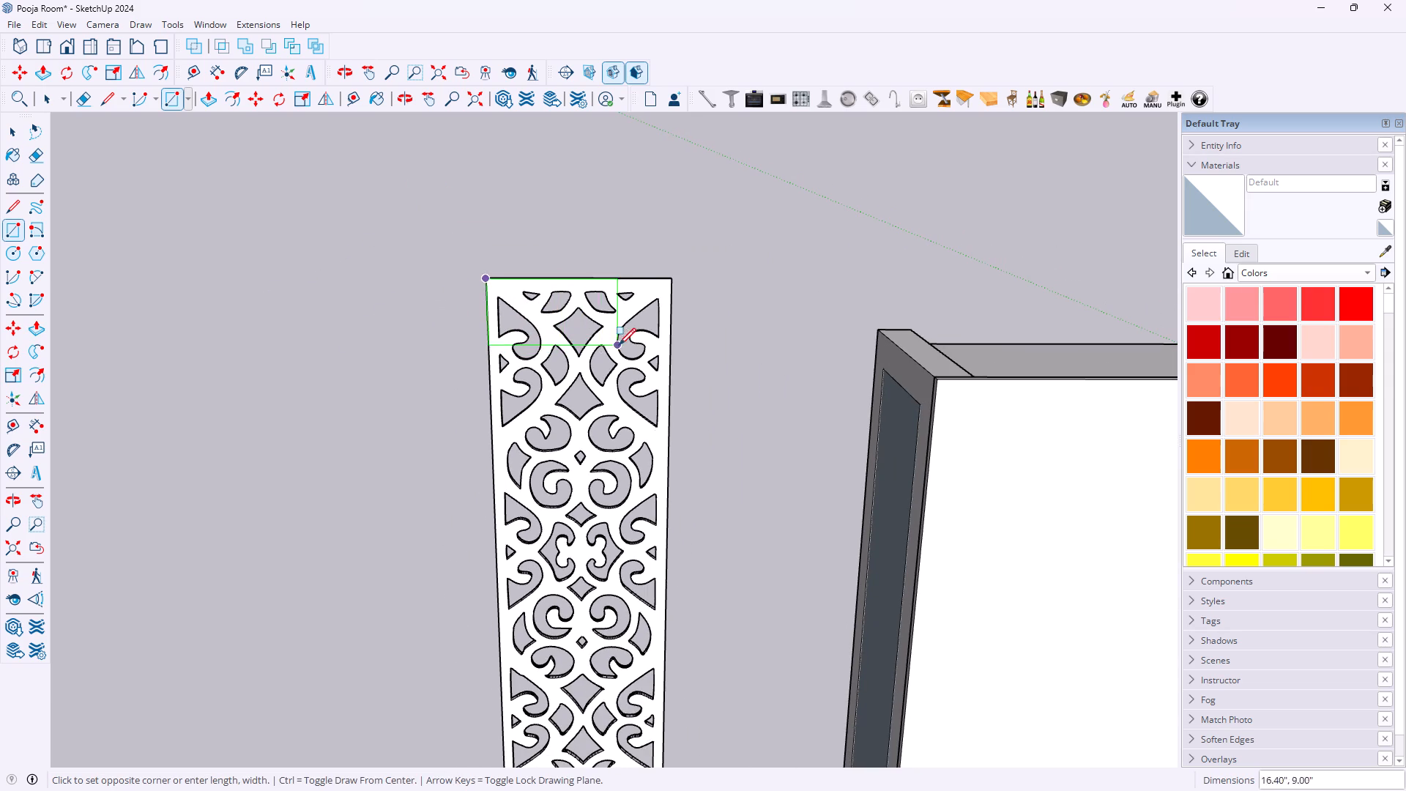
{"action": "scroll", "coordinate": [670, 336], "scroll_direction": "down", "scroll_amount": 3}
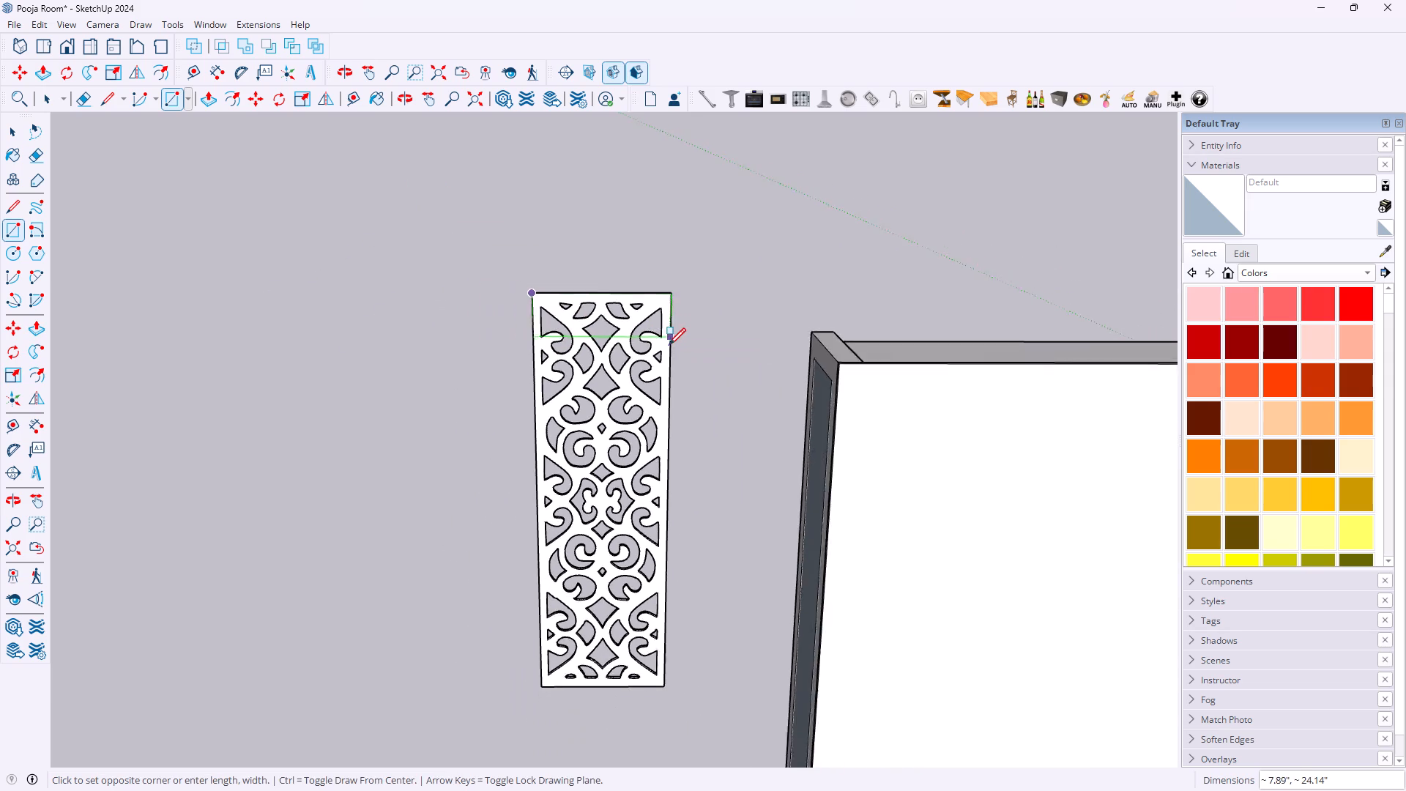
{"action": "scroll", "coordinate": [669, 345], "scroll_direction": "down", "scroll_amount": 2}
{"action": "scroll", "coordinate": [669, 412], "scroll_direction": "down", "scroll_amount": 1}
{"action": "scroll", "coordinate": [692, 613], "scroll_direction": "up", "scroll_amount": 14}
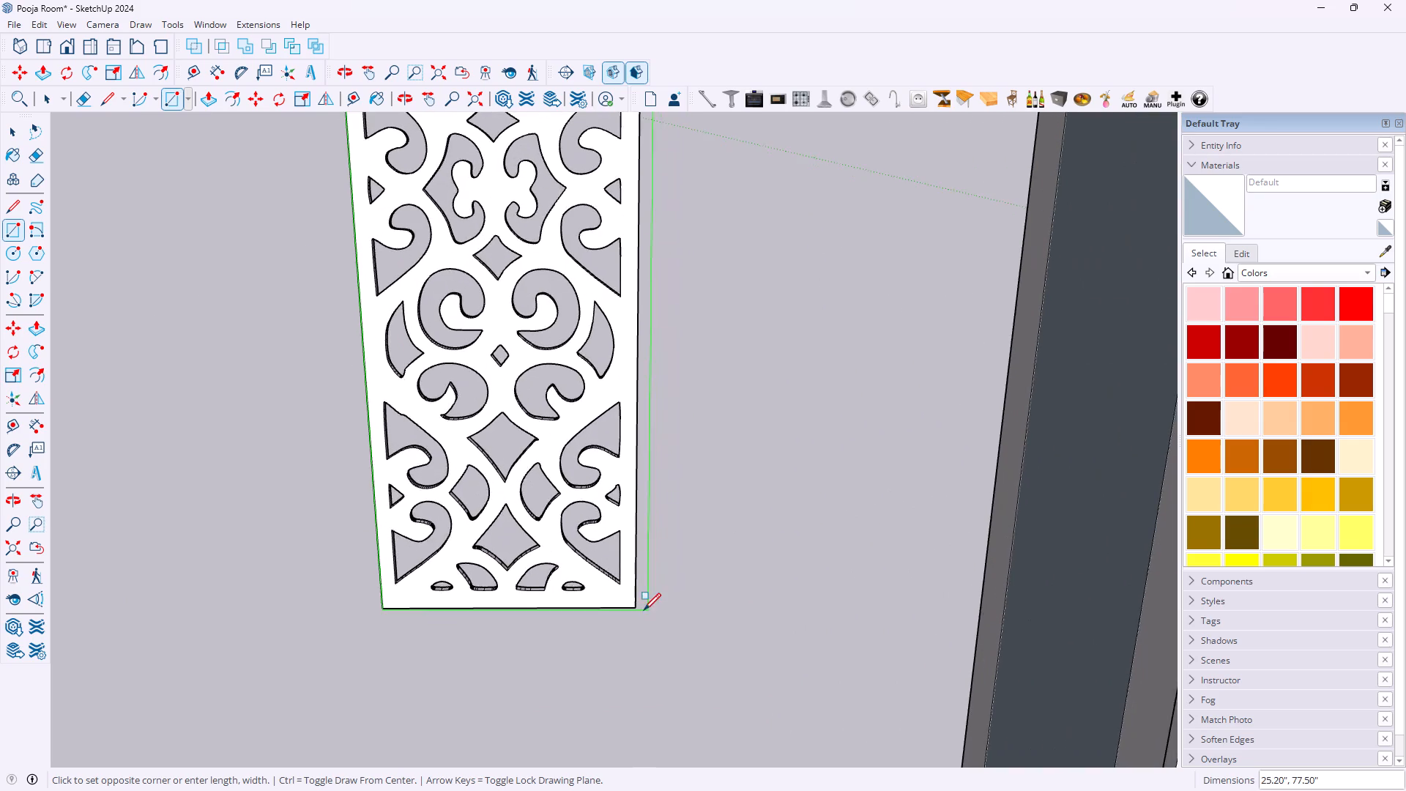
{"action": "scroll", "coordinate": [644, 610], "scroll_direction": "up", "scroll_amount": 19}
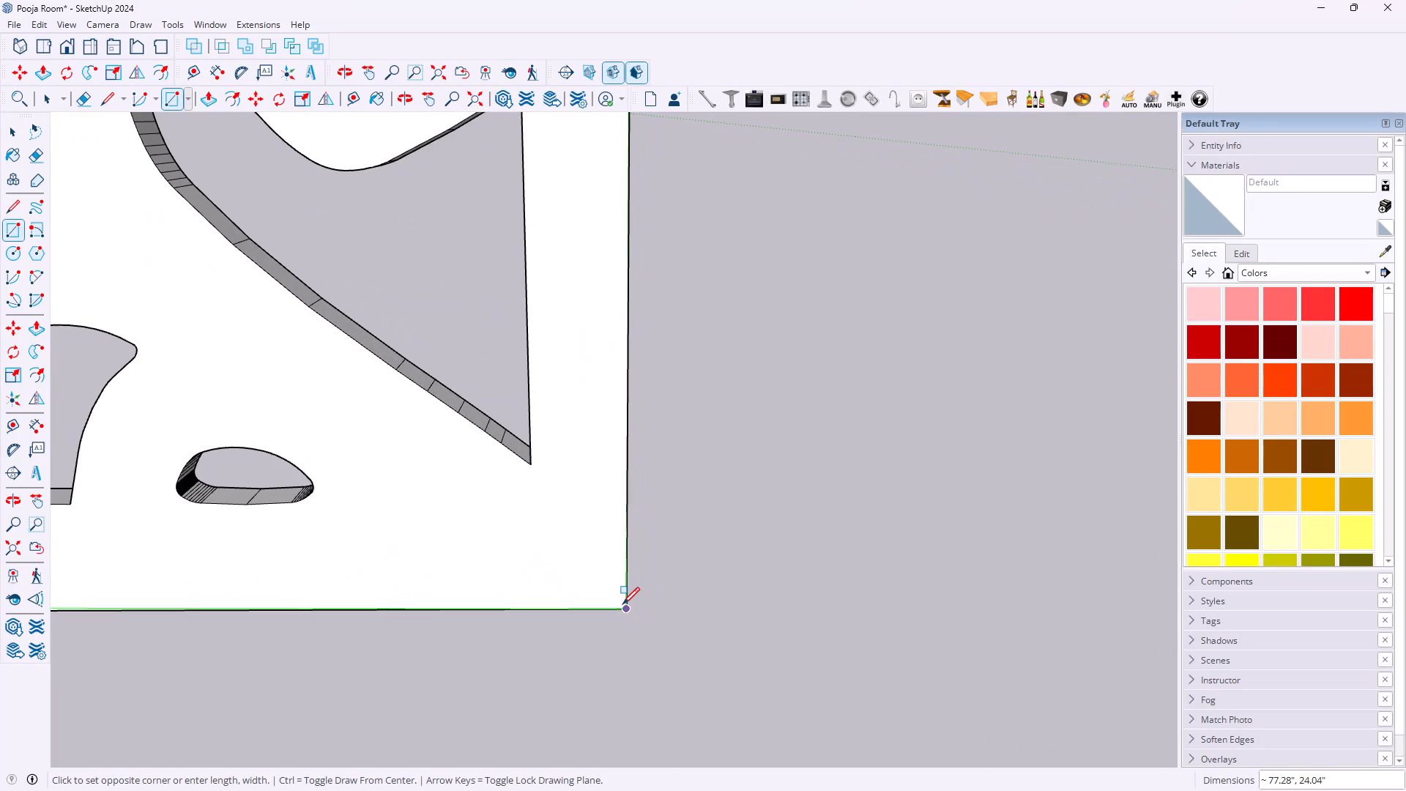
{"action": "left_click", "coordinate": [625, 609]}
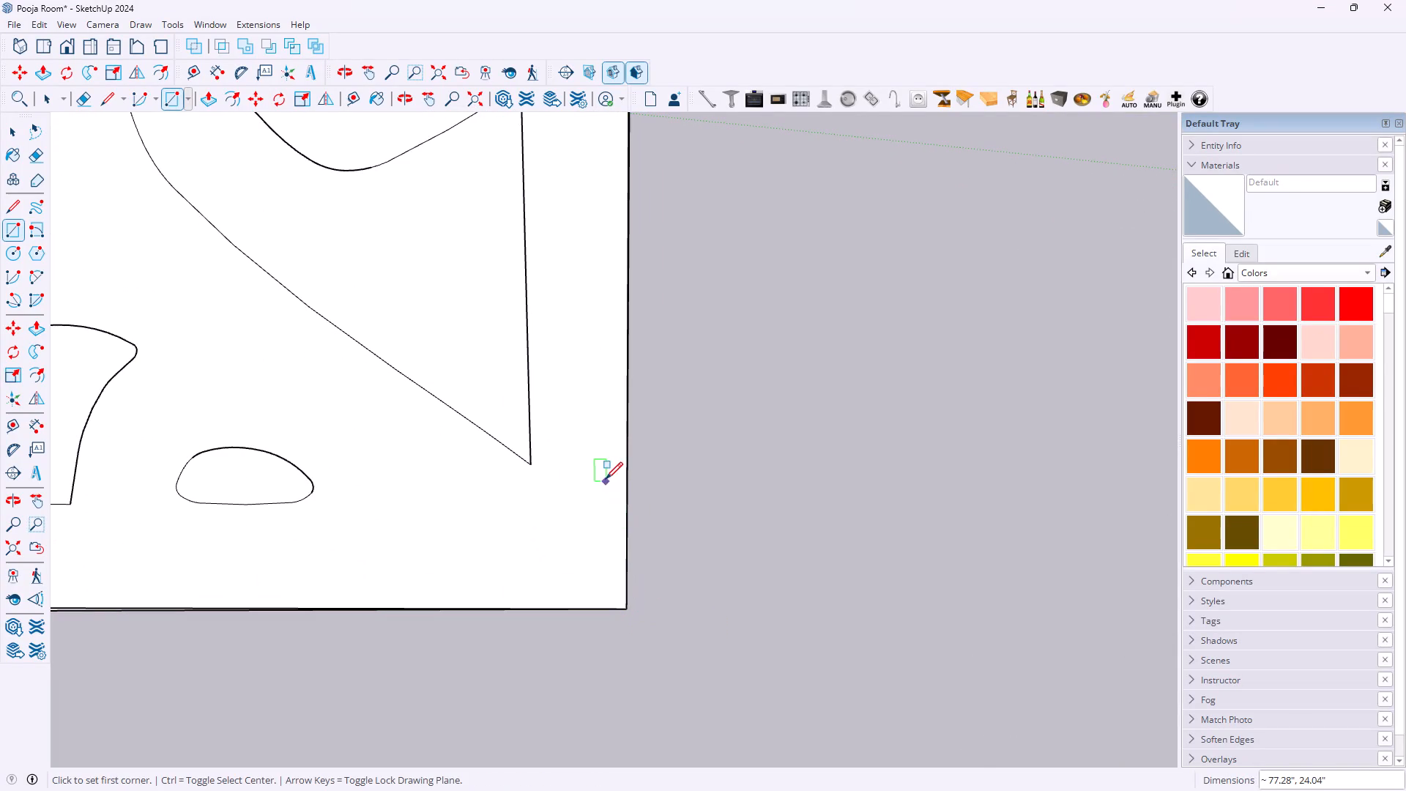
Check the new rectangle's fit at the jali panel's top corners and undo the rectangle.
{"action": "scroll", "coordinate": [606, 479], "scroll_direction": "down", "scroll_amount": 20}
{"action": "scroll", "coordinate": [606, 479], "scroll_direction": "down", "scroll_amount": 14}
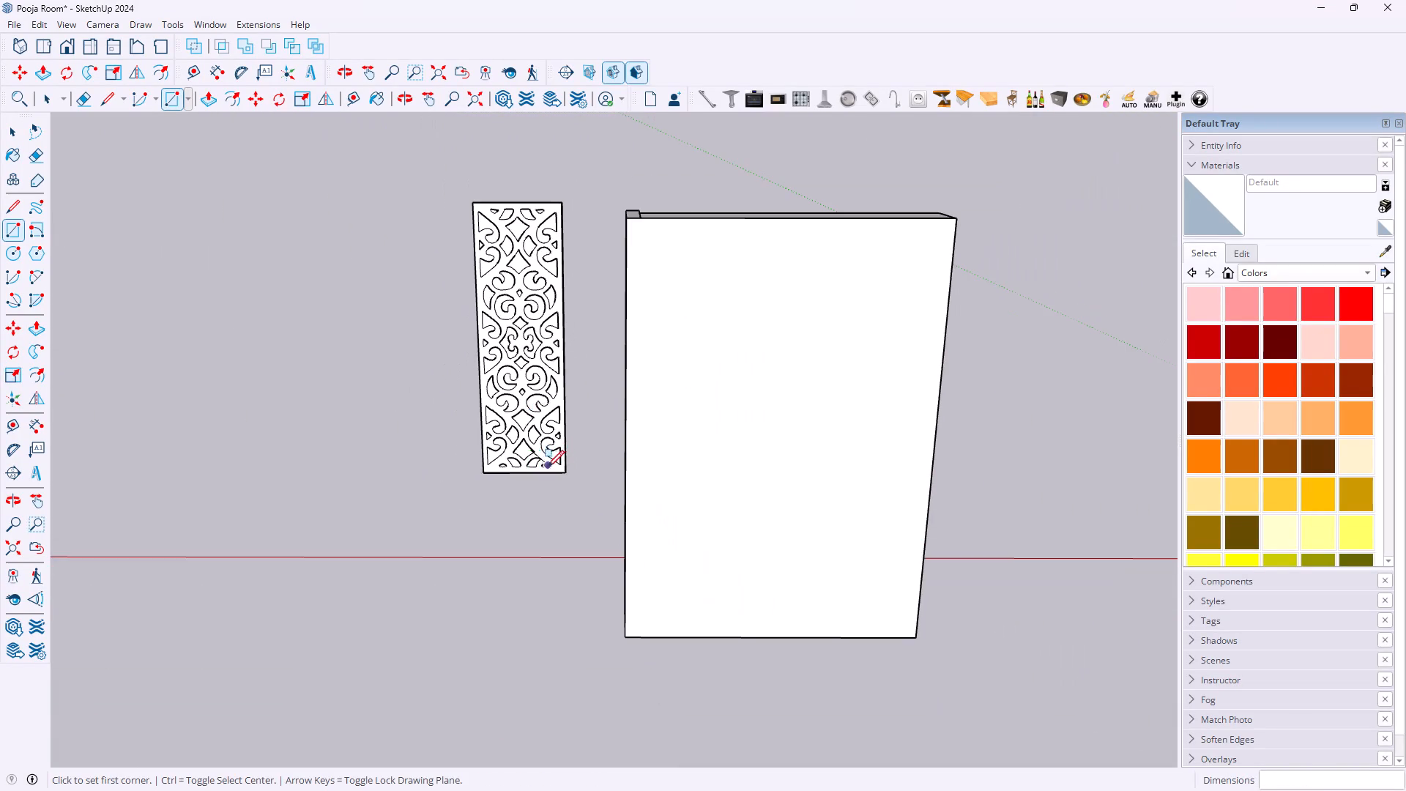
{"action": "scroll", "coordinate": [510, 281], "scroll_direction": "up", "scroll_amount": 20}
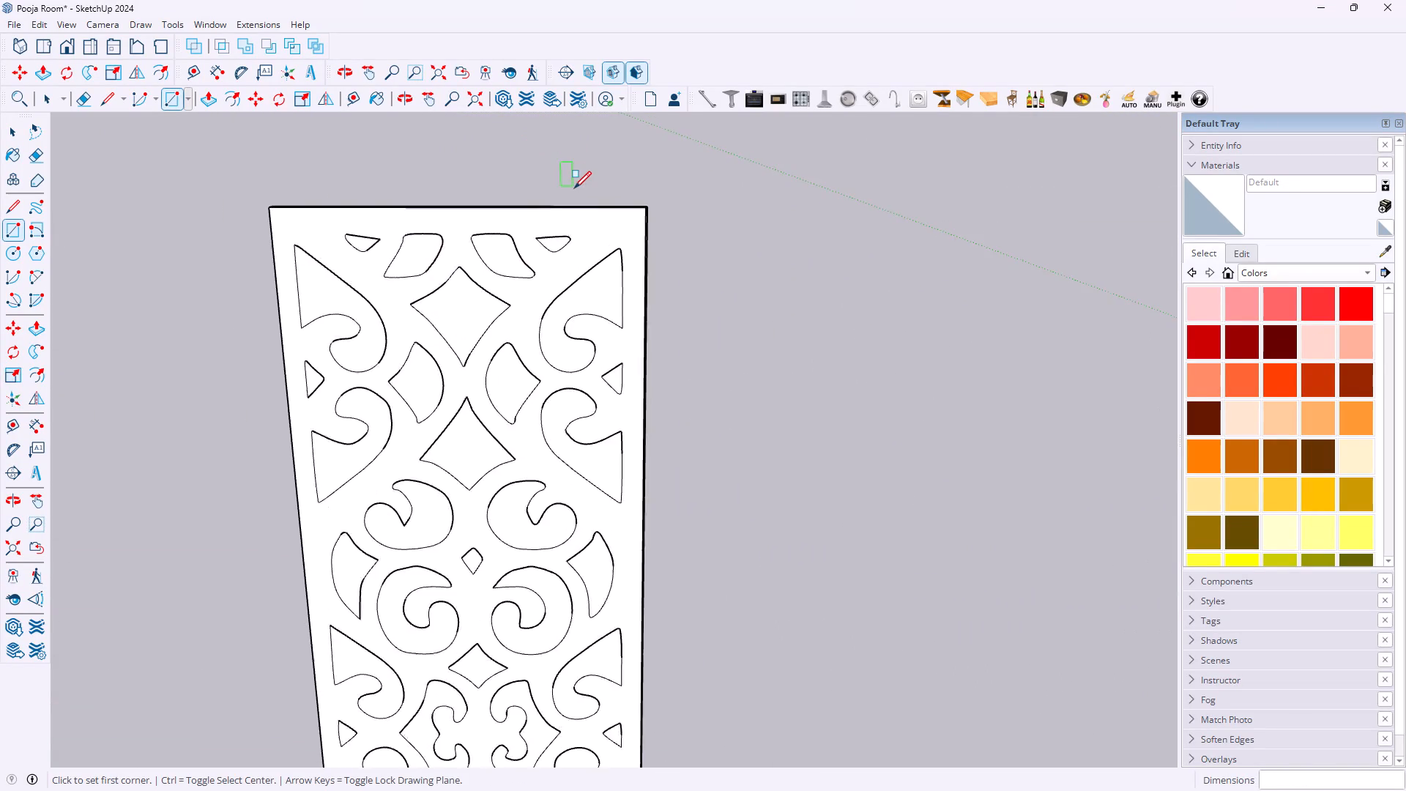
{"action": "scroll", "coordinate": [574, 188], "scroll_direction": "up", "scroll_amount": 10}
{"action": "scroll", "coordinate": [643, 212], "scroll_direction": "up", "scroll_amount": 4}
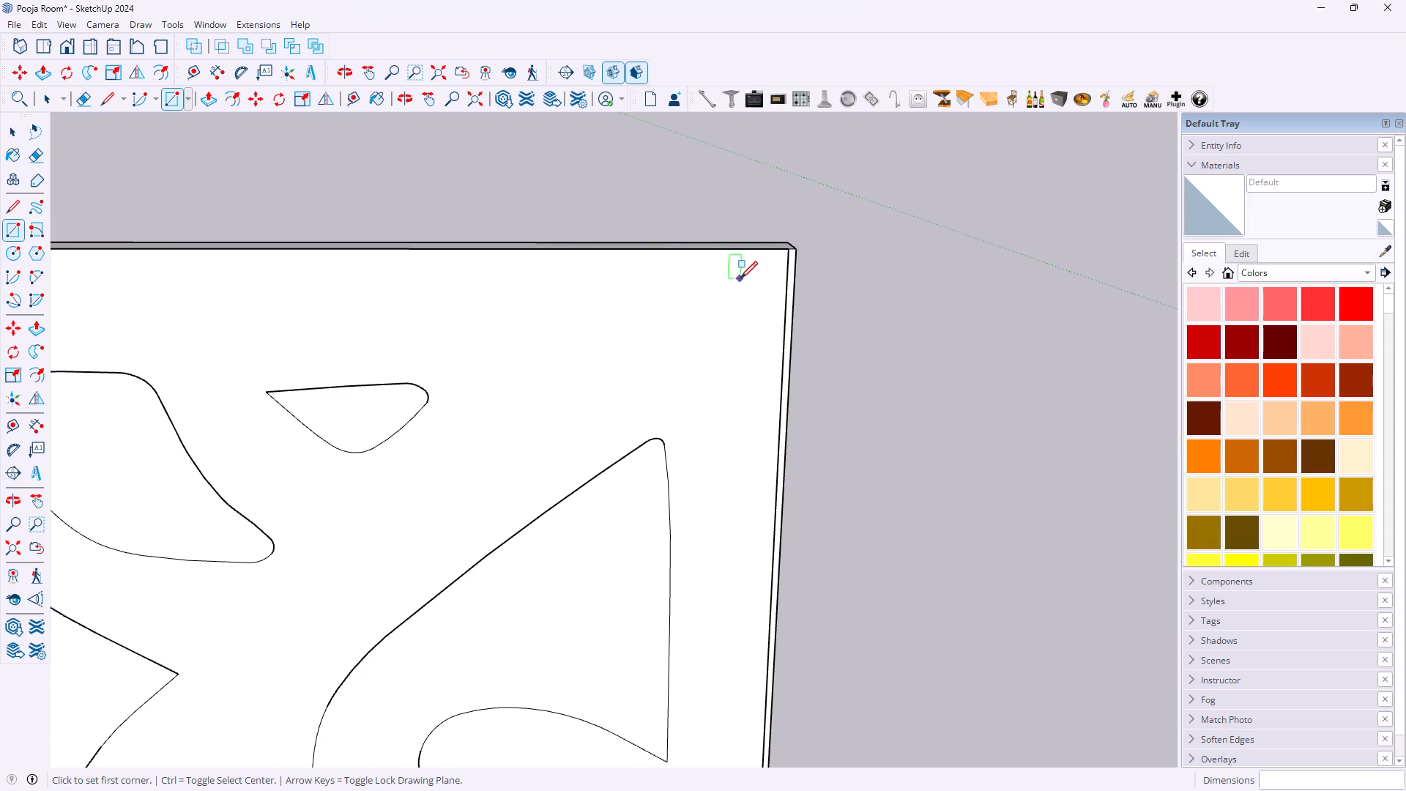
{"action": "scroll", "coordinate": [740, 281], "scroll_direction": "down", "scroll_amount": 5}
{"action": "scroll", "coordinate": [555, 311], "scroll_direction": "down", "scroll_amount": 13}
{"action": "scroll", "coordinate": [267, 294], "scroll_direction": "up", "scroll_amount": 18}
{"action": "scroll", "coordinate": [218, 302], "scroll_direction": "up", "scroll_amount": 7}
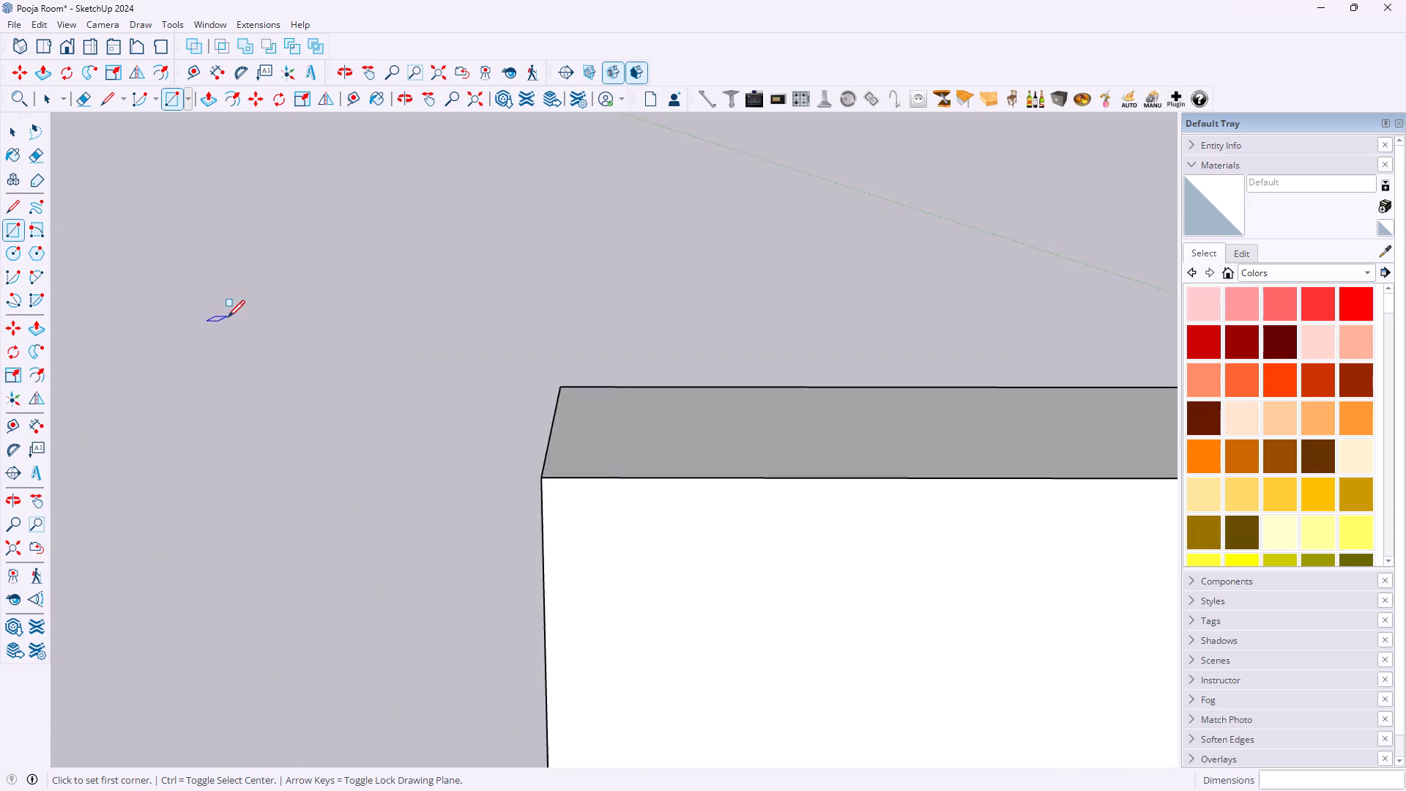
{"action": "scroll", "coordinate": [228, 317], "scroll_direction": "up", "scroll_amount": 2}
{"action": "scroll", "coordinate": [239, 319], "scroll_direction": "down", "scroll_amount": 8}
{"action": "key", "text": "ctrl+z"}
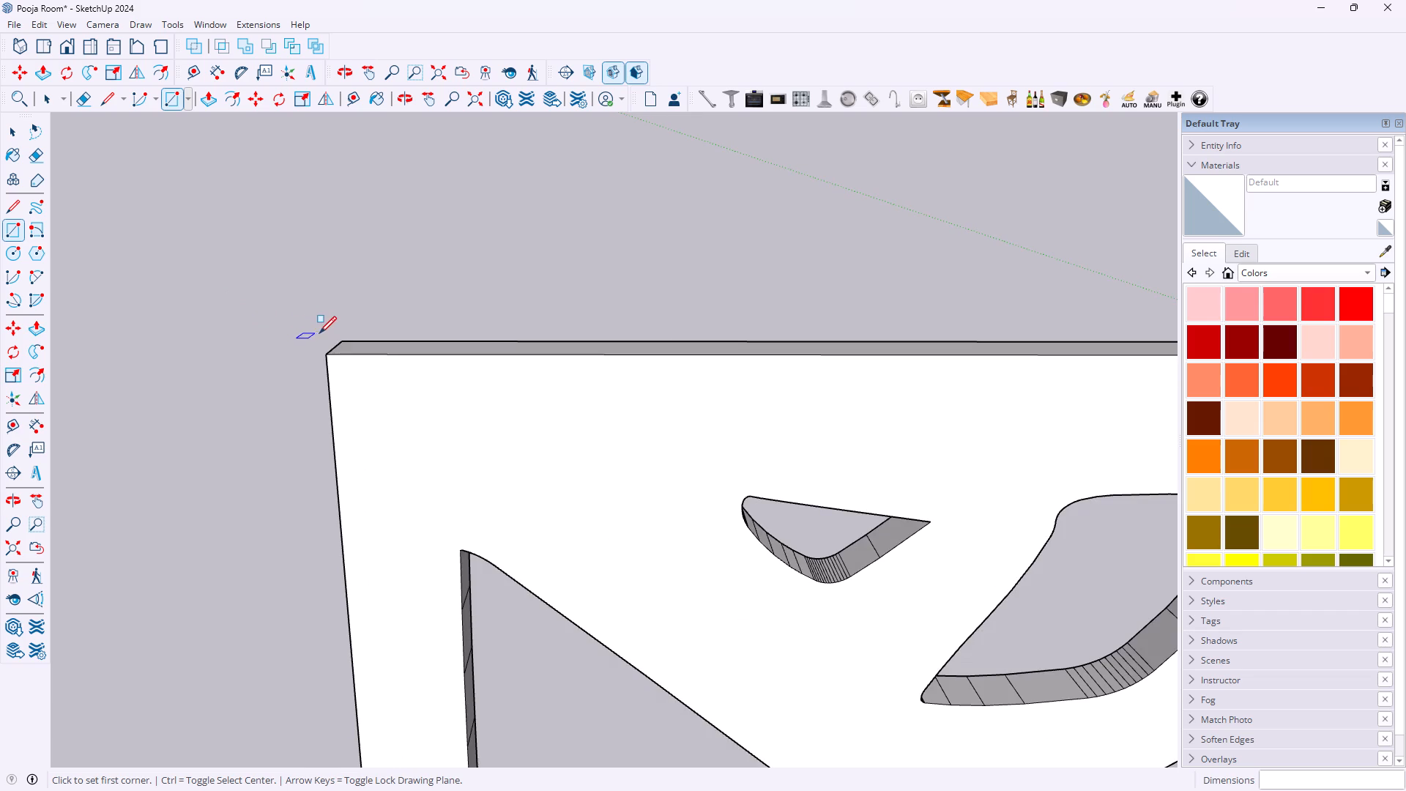
Measure the jali panel's overall width between its two top corners, without placing the dimension.
{"action": "scroll", "coordinate": [366, 337], "scroll_direction": "down", "scroll_amount": 14}
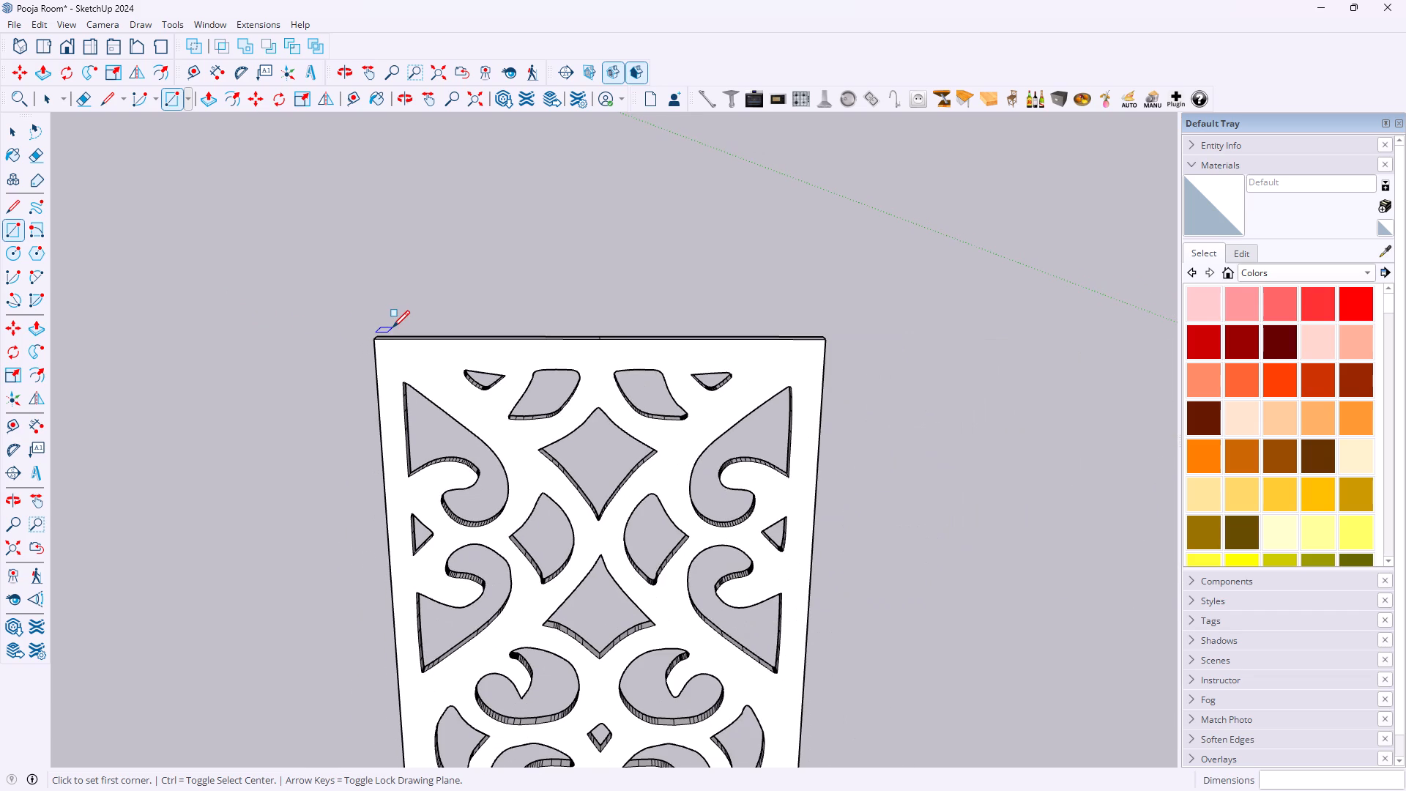
{"action": "key", "text": "space"}
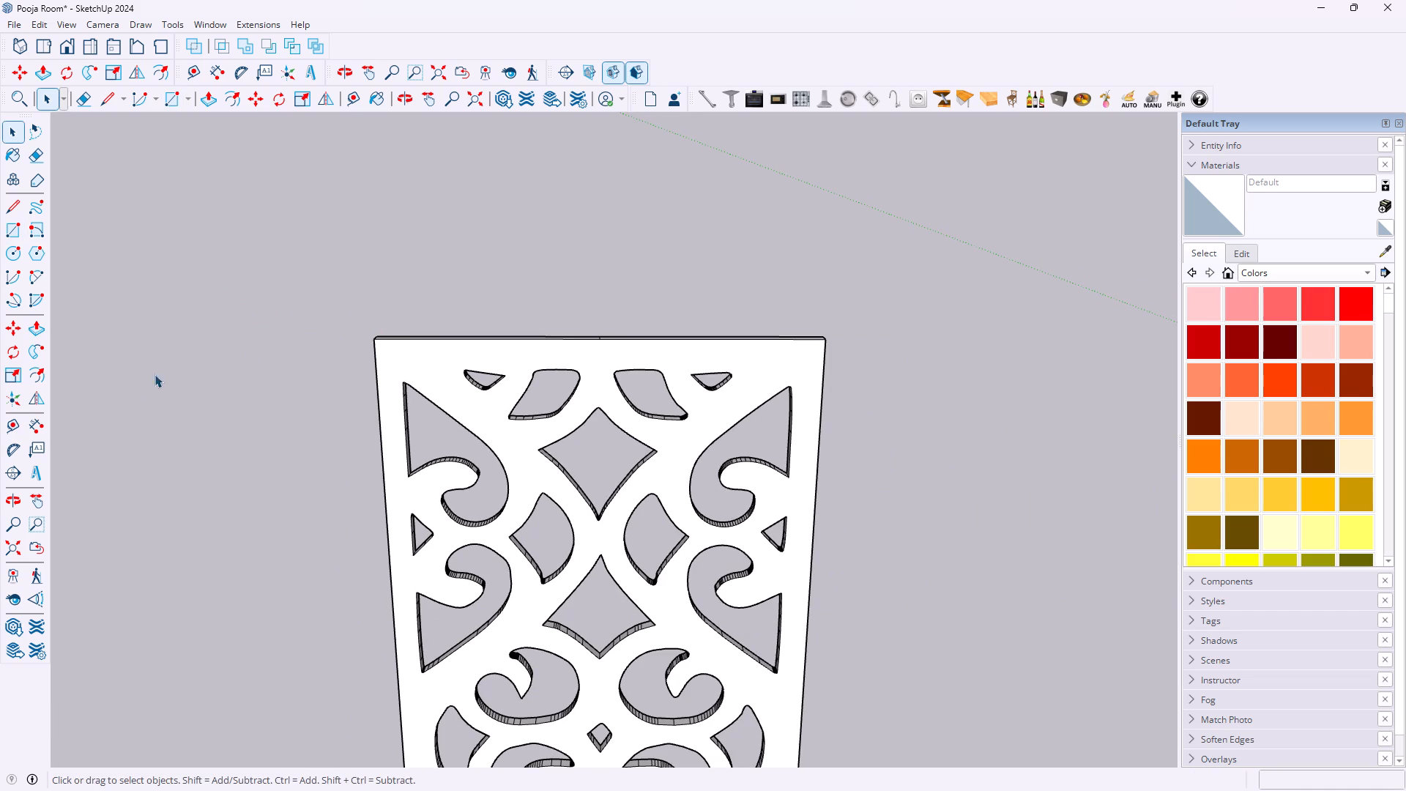
{"action": "left_click", "coordinate": [34, 429]}
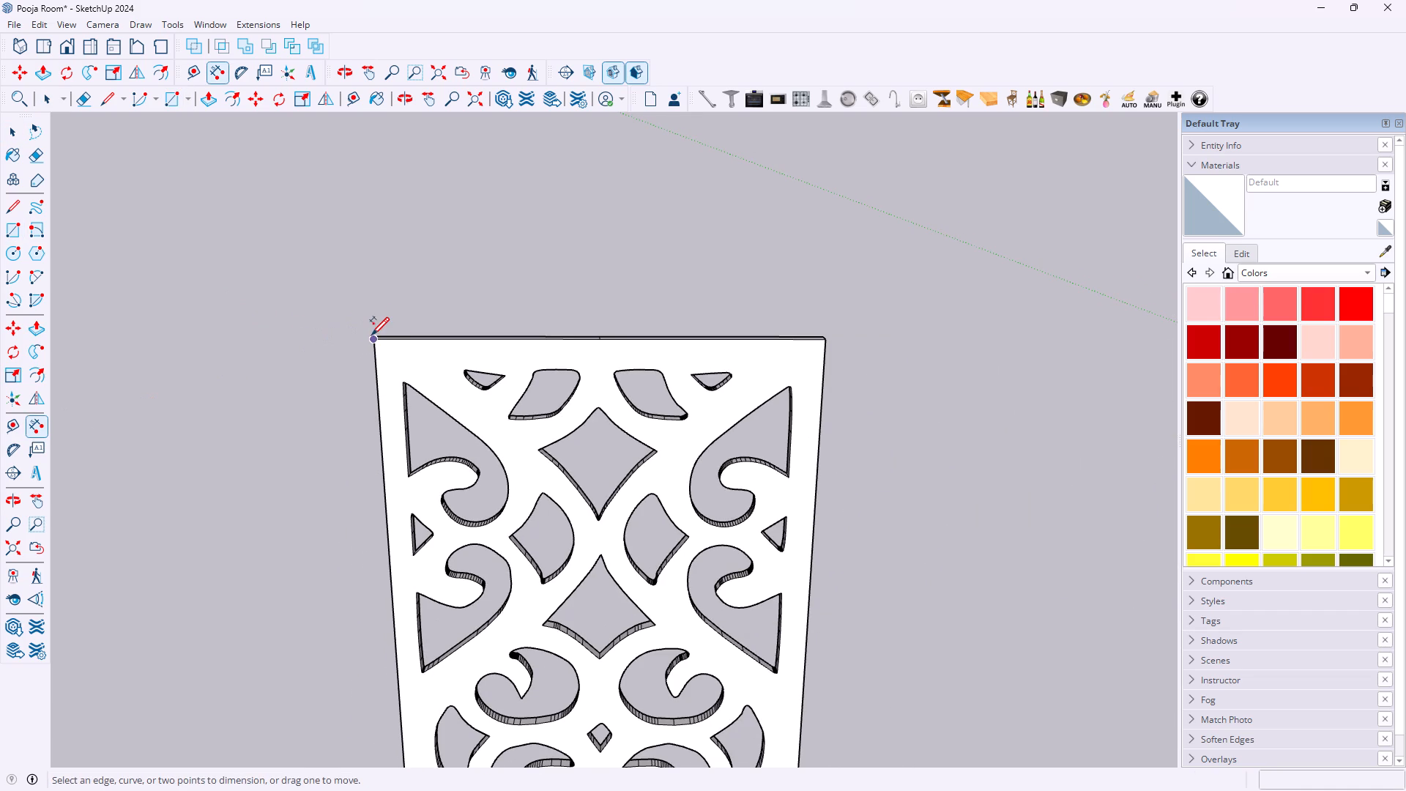
{"action": "left_click", "coordinate": [372, 335]}
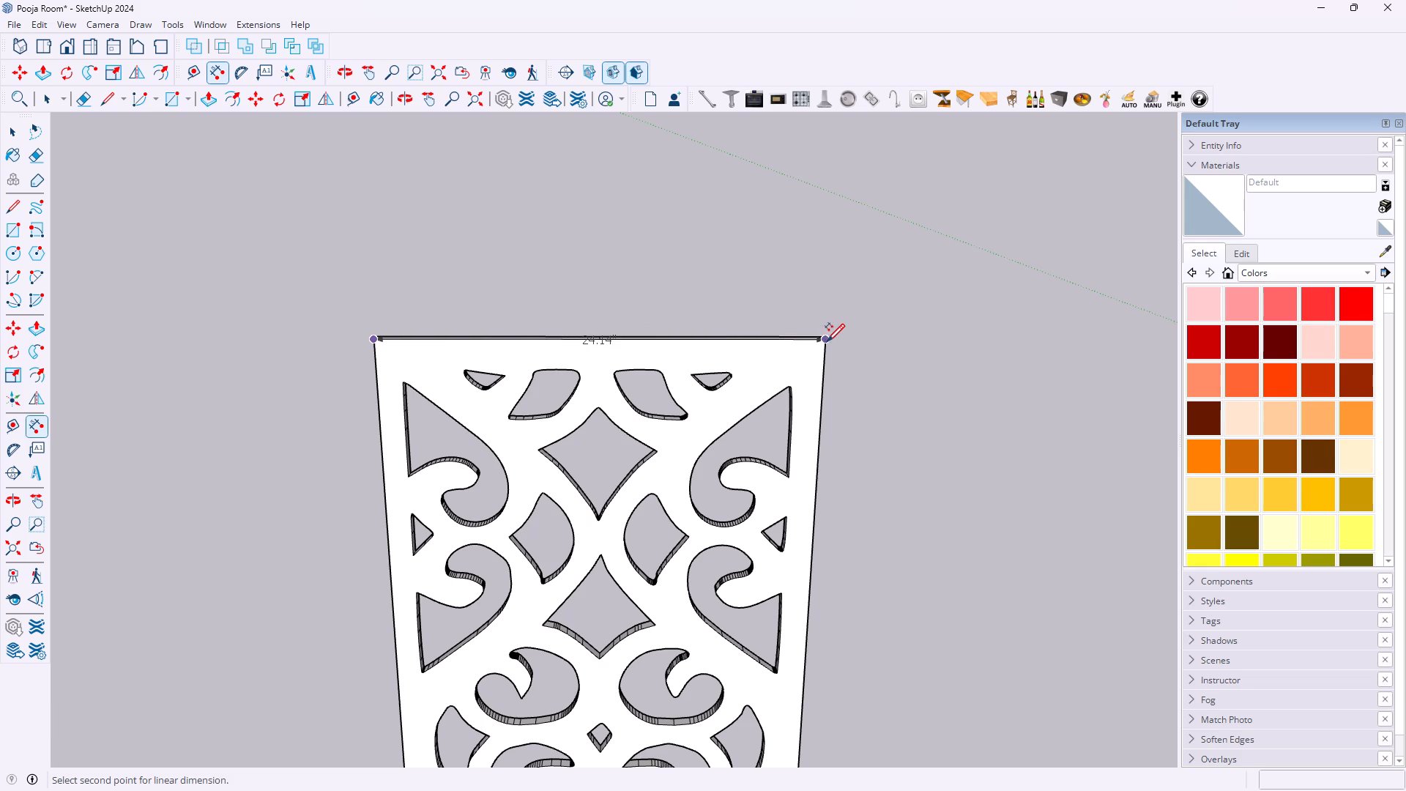
{"action": "left_click", "coordinate": [827, 340]}
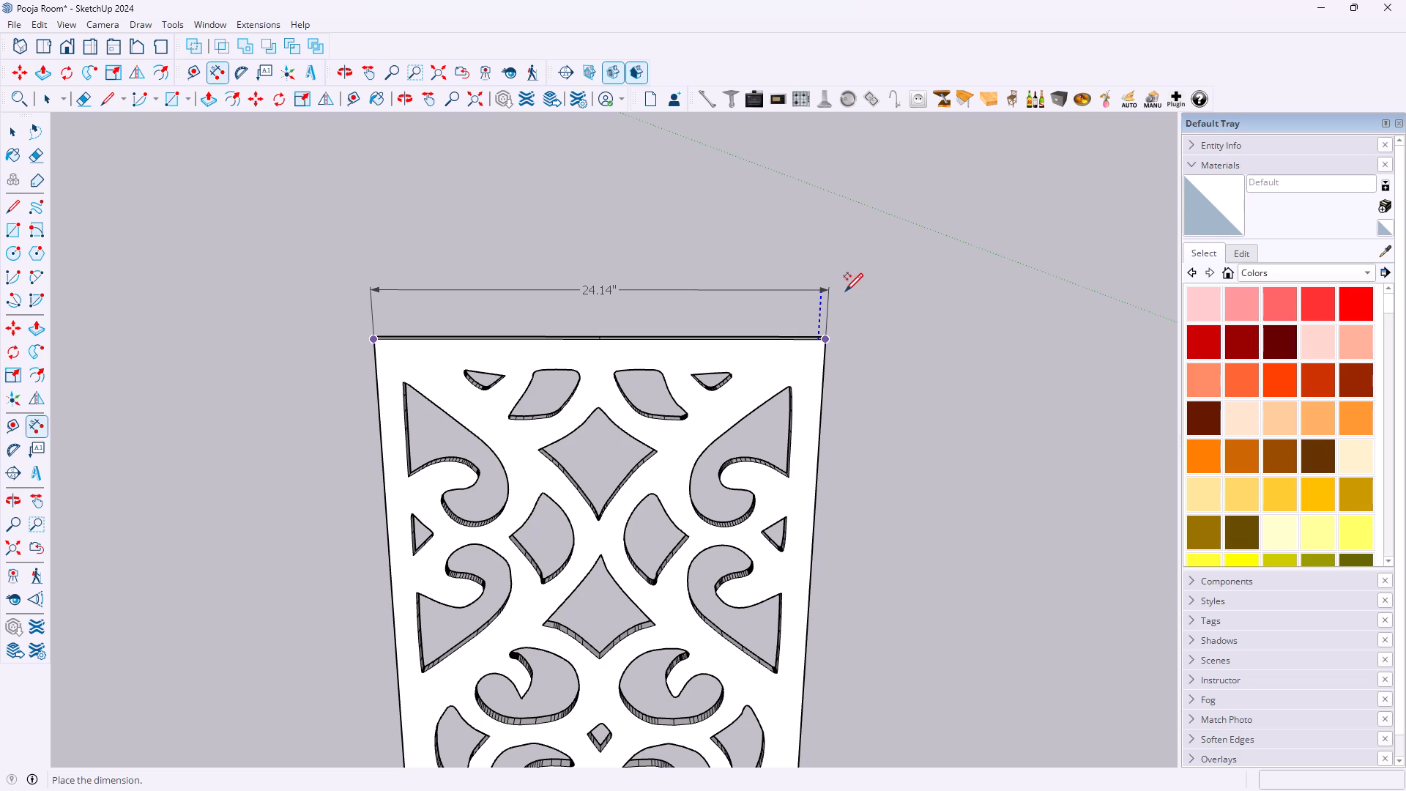
{"action": "key", "text": "space"}
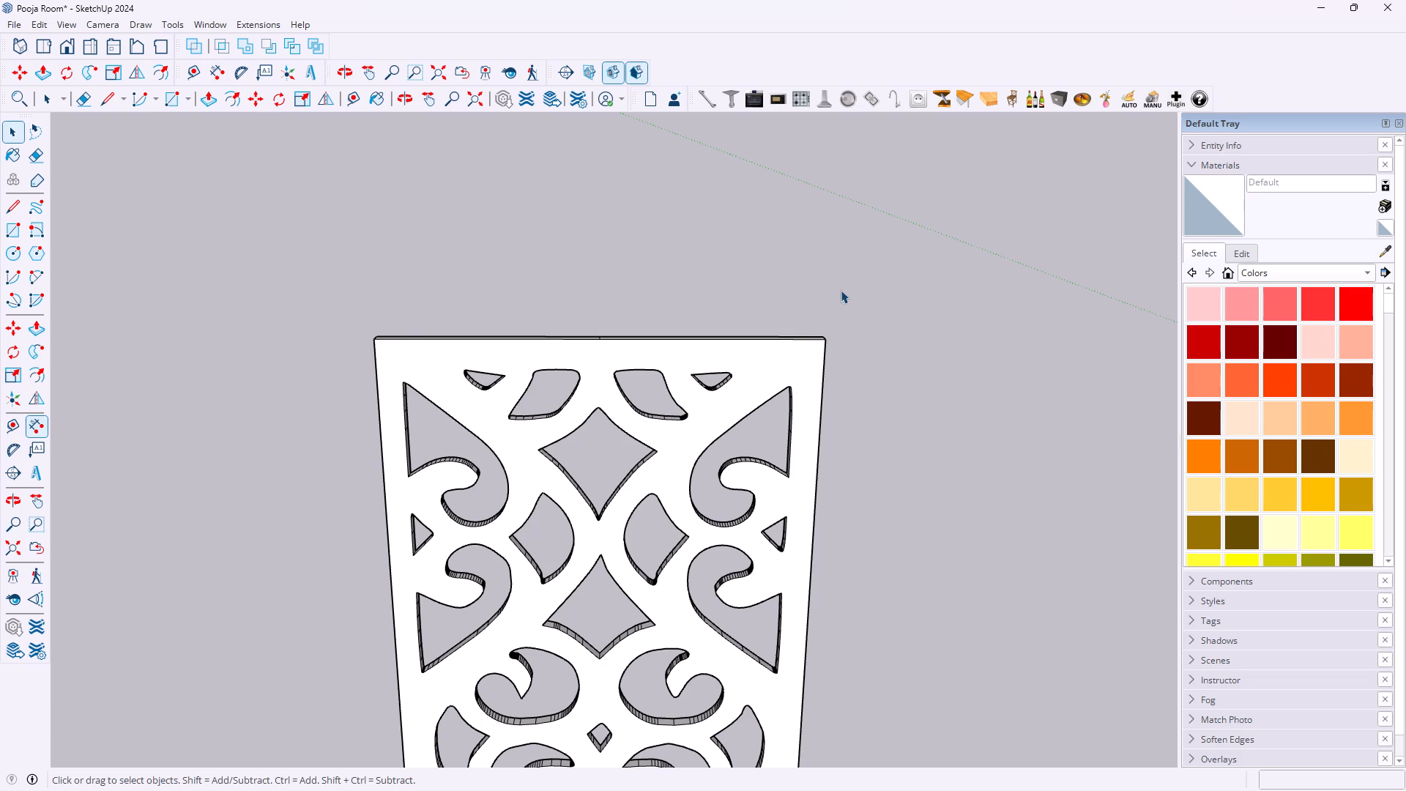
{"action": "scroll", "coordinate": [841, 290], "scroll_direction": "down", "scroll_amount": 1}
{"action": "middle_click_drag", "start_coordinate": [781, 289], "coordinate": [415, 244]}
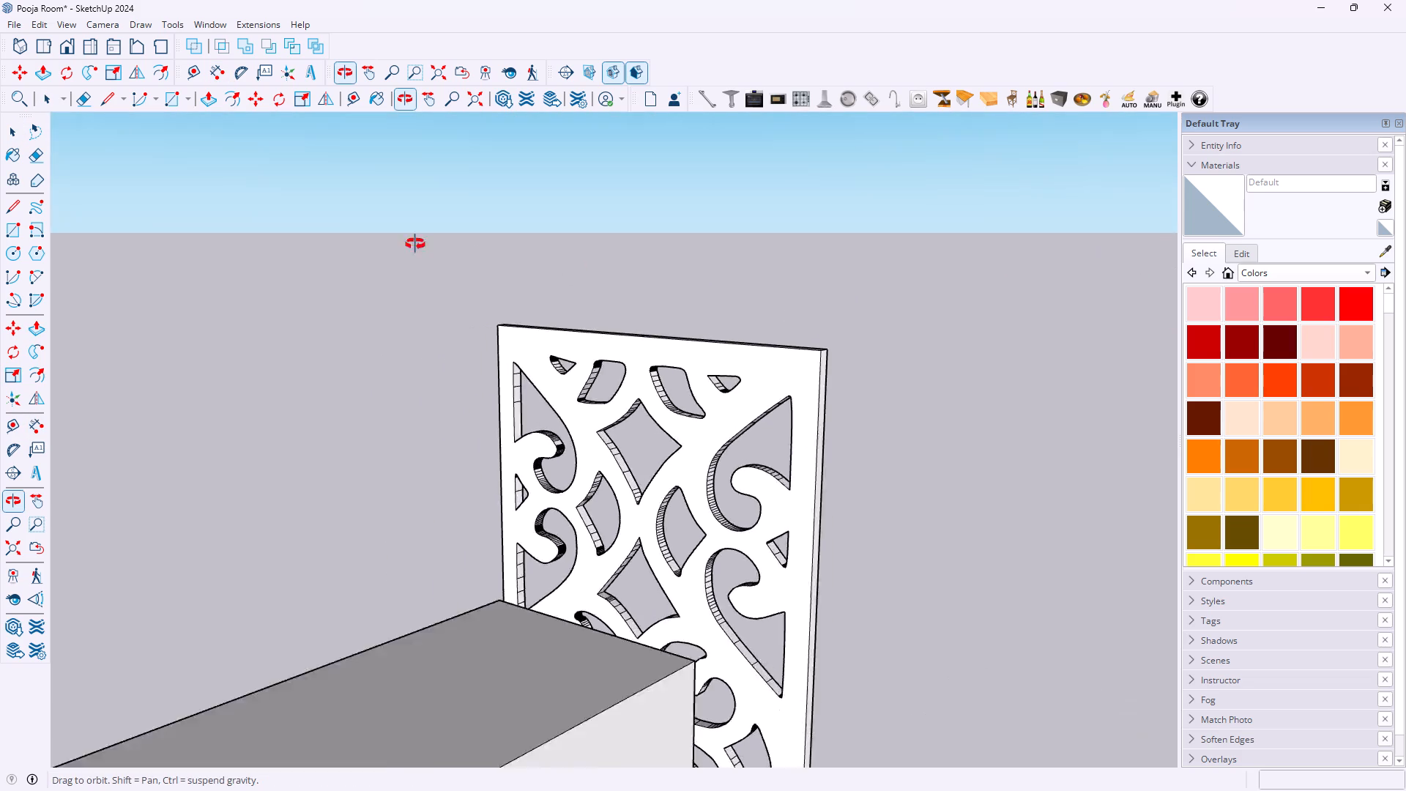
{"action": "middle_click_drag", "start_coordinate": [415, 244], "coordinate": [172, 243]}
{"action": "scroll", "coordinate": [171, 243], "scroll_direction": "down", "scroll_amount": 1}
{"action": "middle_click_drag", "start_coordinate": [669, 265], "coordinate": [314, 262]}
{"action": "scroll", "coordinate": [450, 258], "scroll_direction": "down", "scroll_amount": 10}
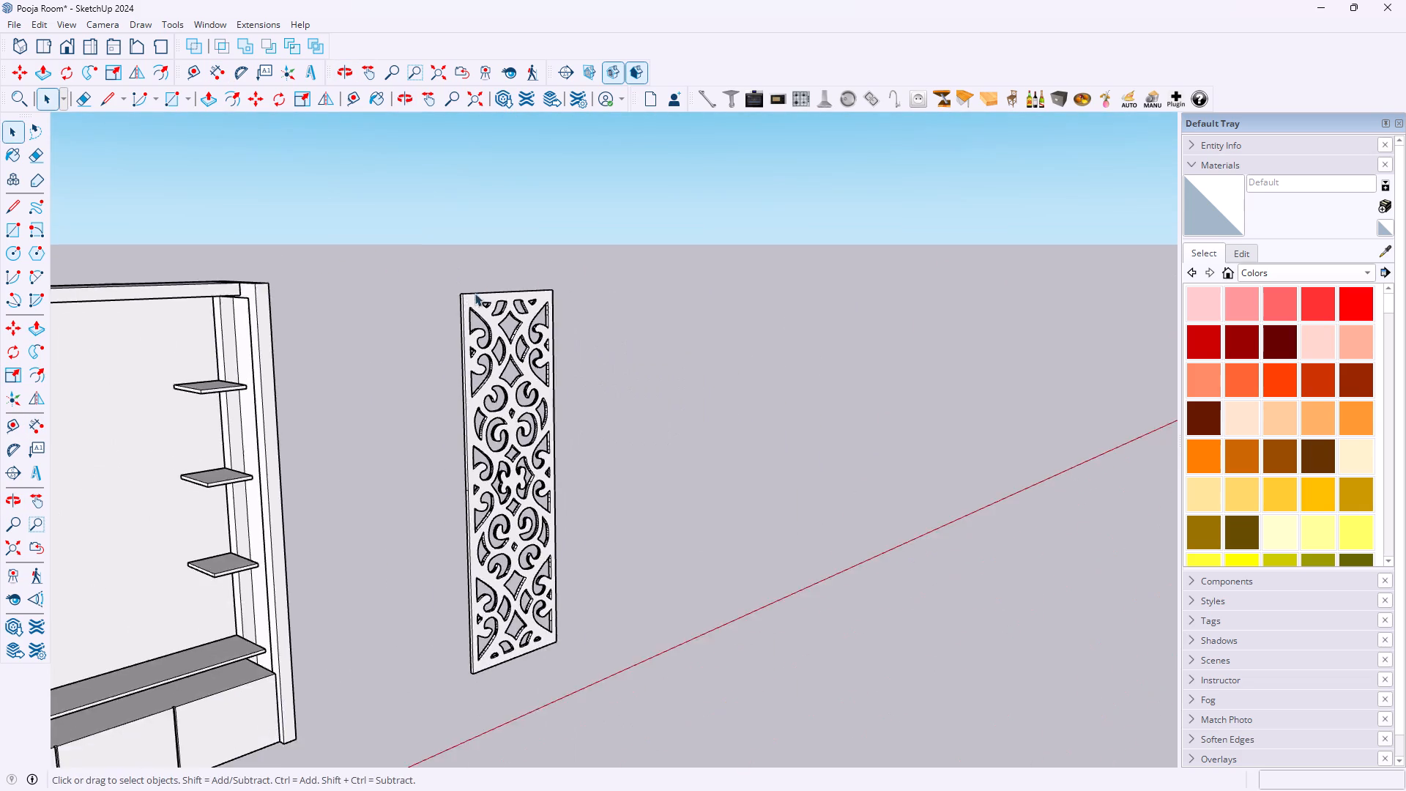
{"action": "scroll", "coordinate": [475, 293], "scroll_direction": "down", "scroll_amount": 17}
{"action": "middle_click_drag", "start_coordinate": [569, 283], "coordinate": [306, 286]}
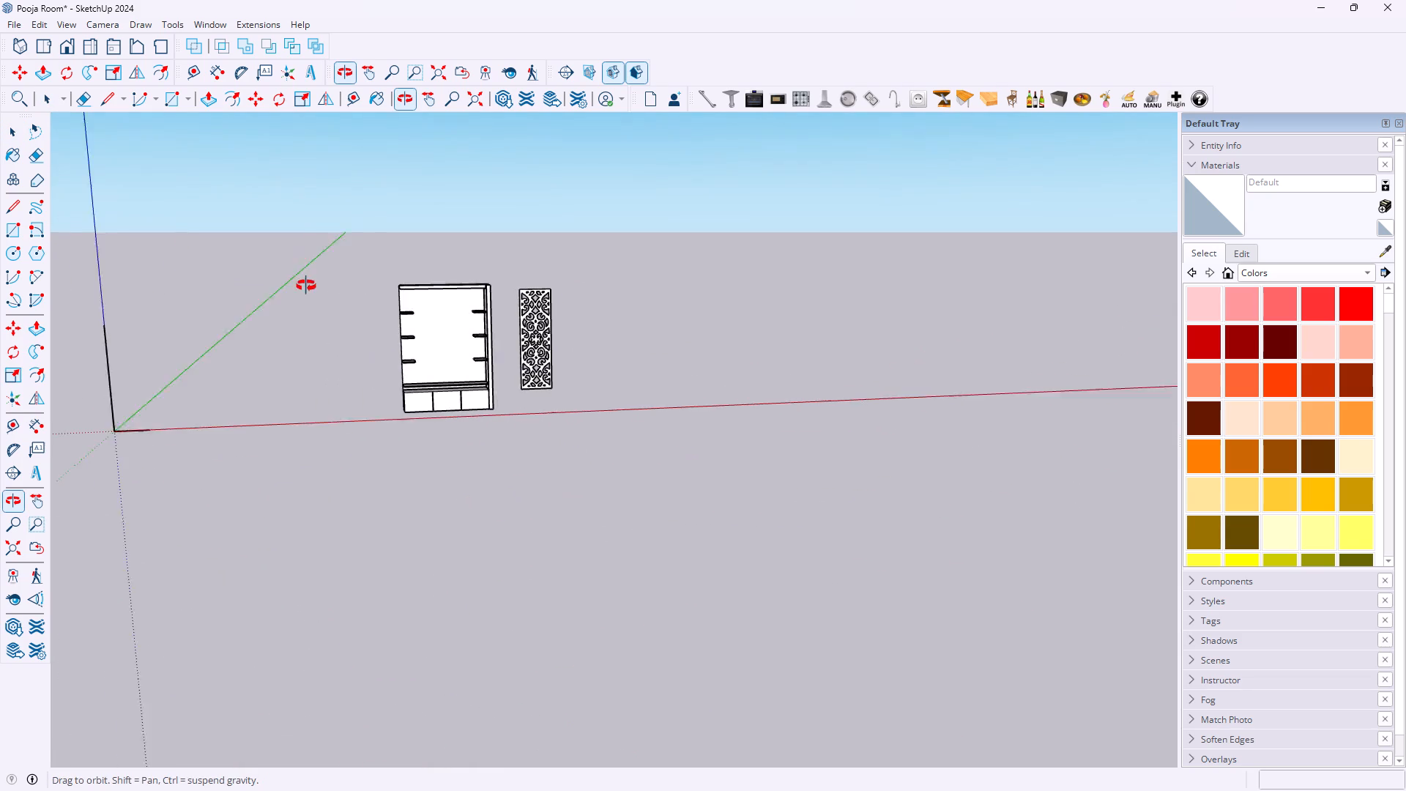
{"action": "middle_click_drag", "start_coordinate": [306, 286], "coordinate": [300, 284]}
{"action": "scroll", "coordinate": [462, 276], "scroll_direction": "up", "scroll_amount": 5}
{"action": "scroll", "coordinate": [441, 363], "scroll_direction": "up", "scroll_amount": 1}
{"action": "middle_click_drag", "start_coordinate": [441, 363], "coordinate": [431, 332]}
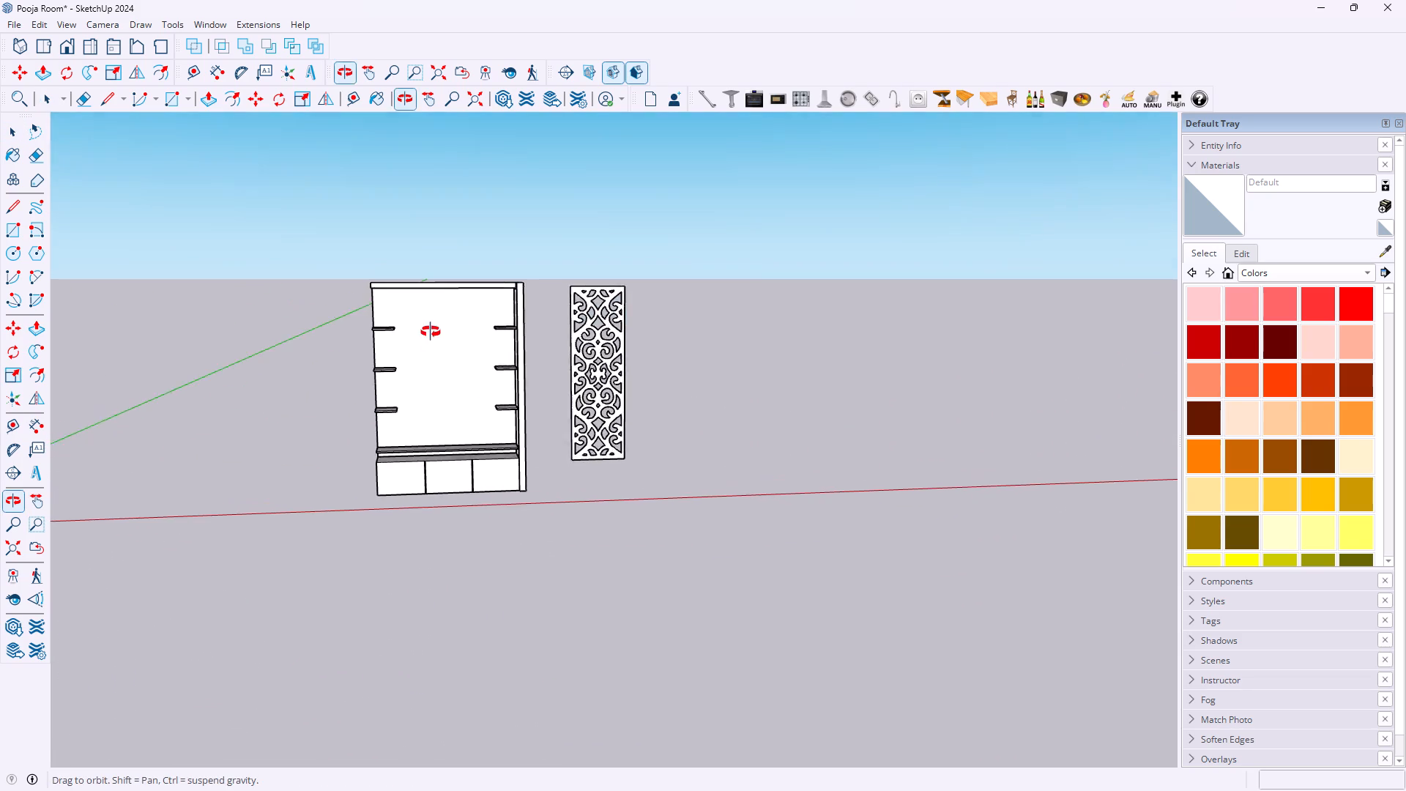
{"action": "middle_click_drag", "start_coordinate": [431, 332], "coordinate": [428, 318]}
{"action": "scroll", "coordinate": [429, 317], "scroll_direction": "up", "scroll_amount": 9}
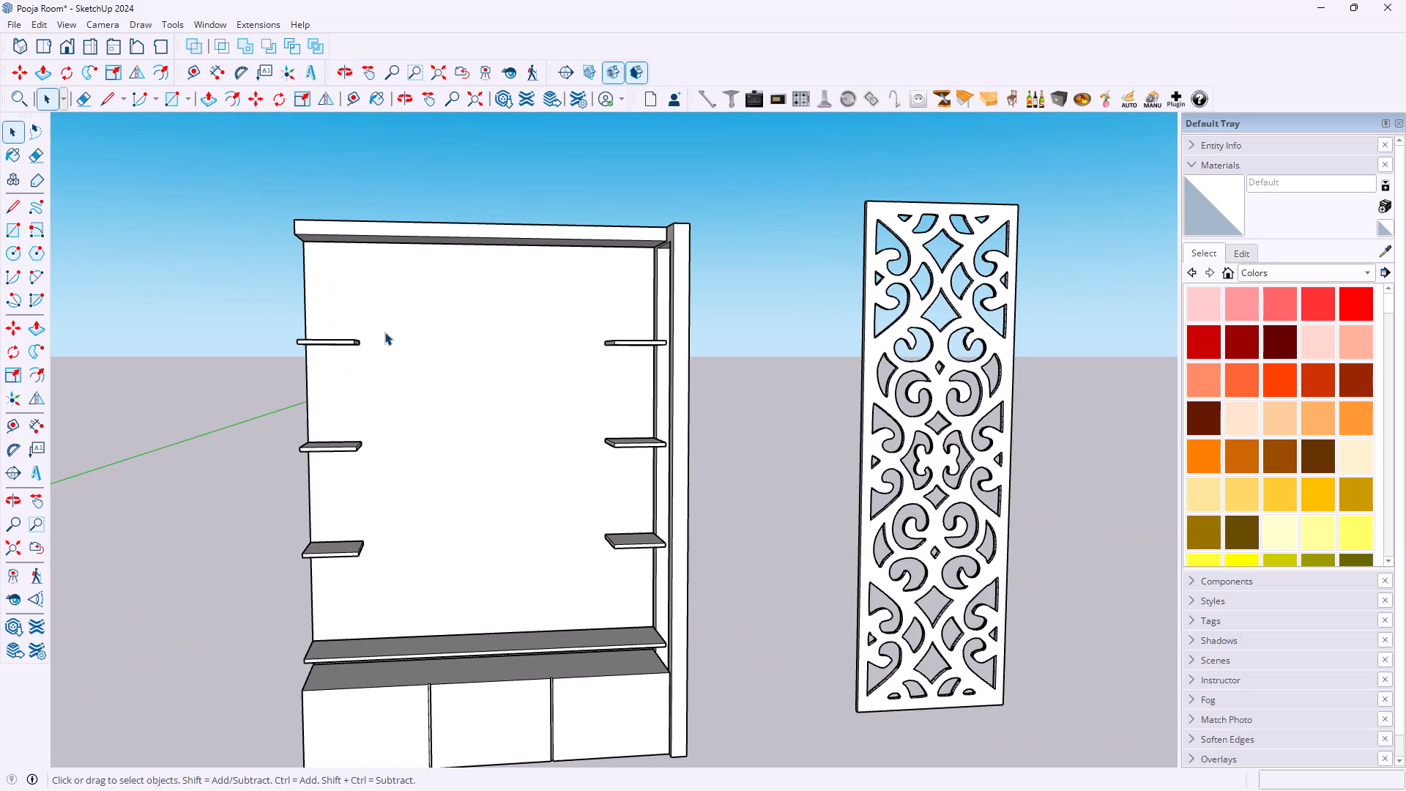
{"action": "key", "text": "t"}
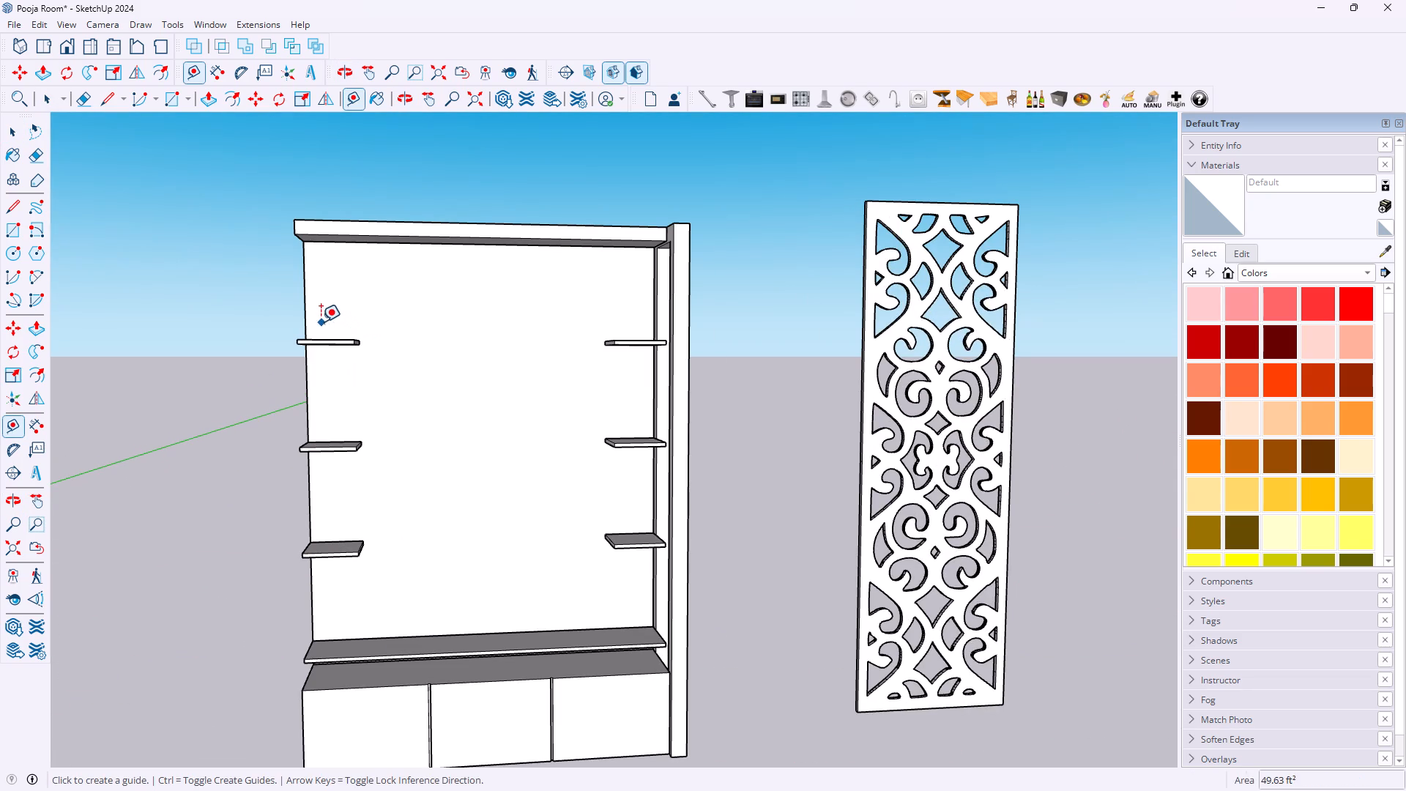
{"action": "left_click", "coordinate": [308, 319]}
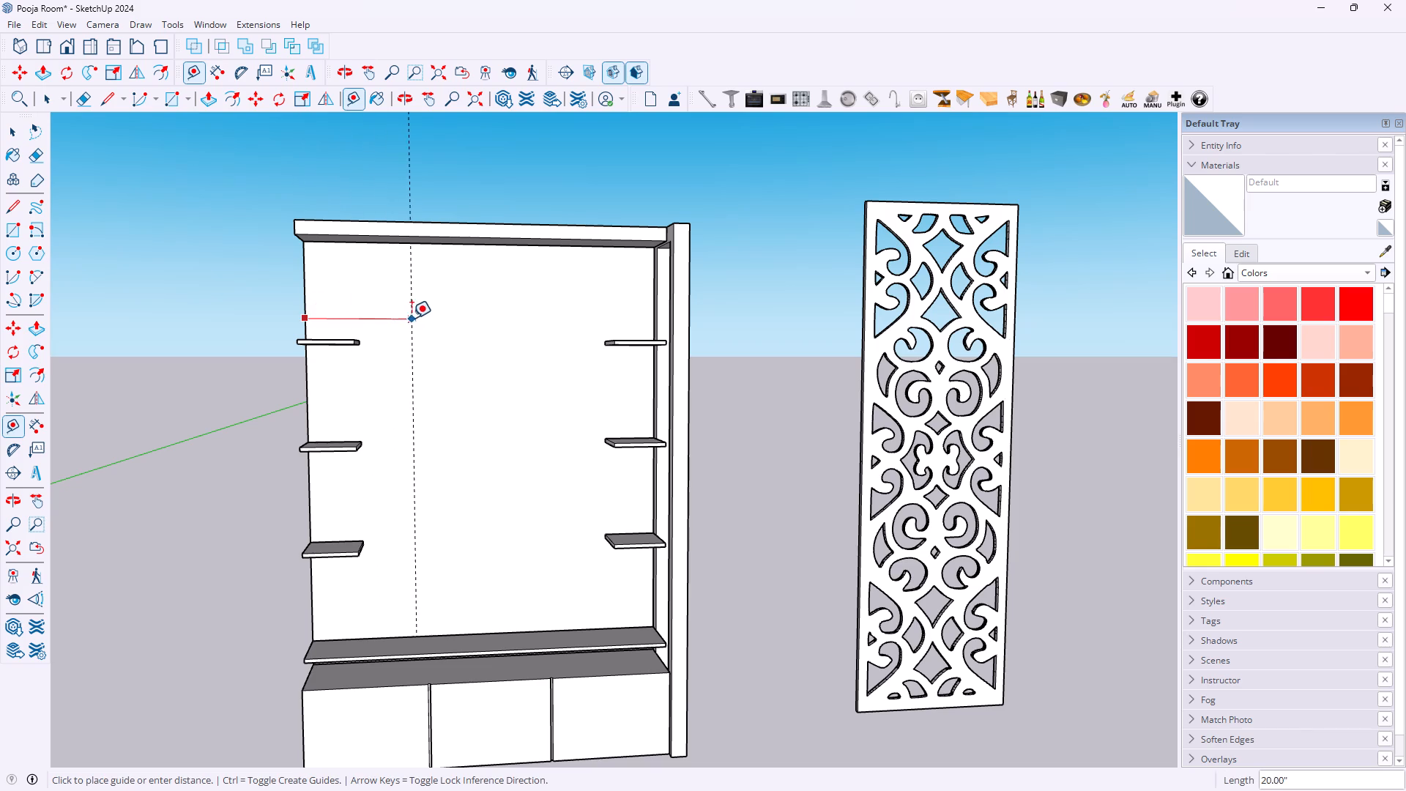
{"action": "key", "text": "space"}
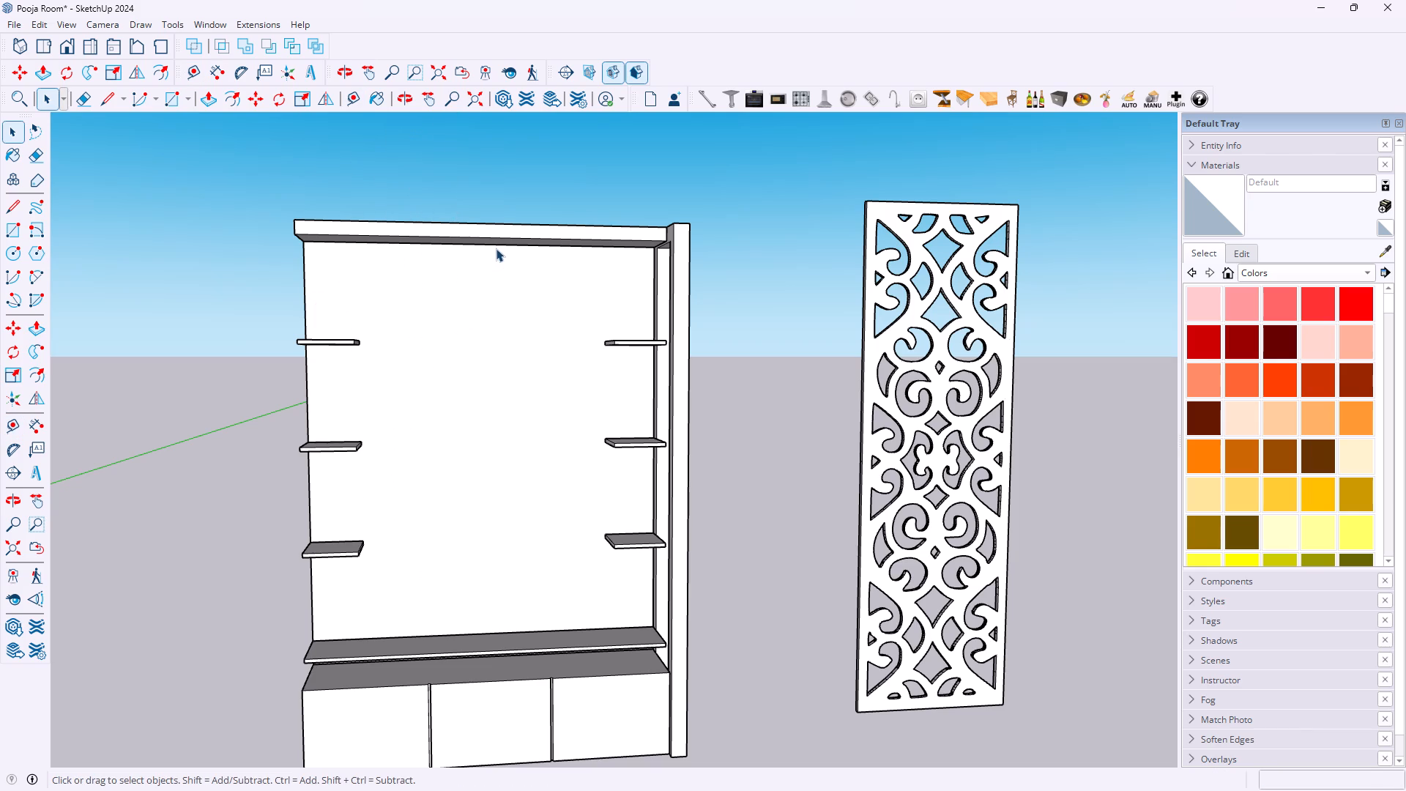
Place a horizontal guide about 4.10" below the back panel's top edge and a vertical centre guide 34.00" from its side edge.
{"action": "key", "text": "r"}
{"action": "key", "text": "t"}
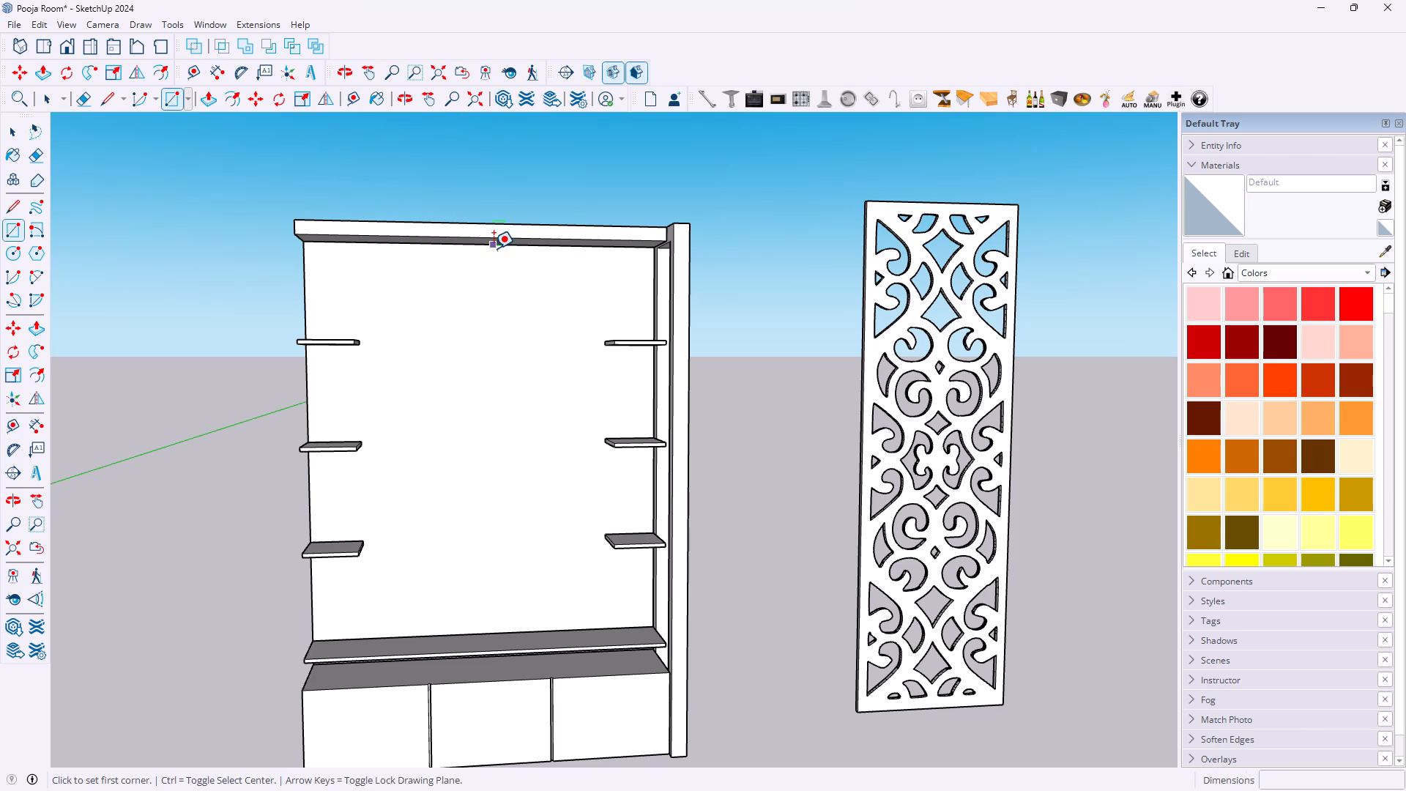
{"action": "left_click", "coordinate": [485, 242]}
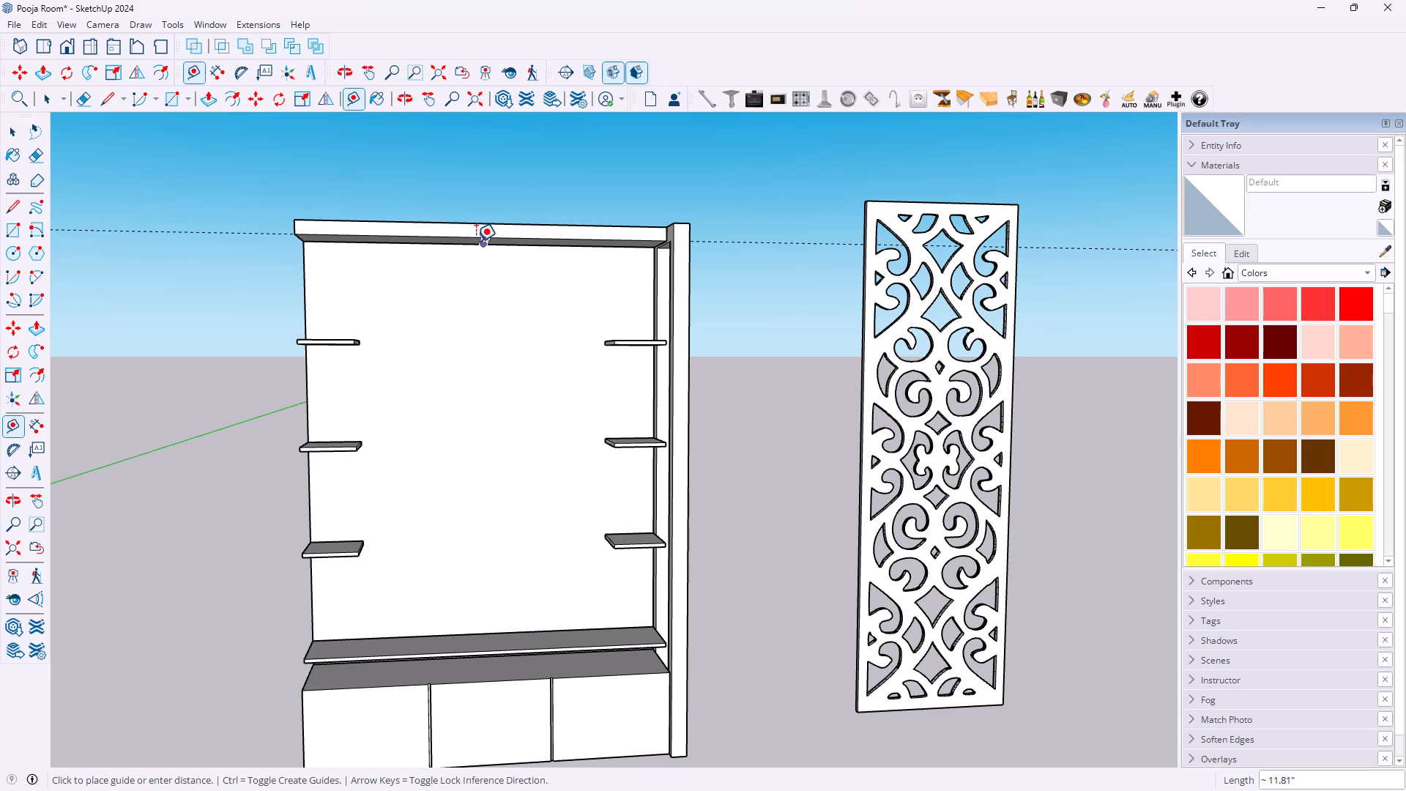
{"action": "left_click", "coordinate": [540, 267]}
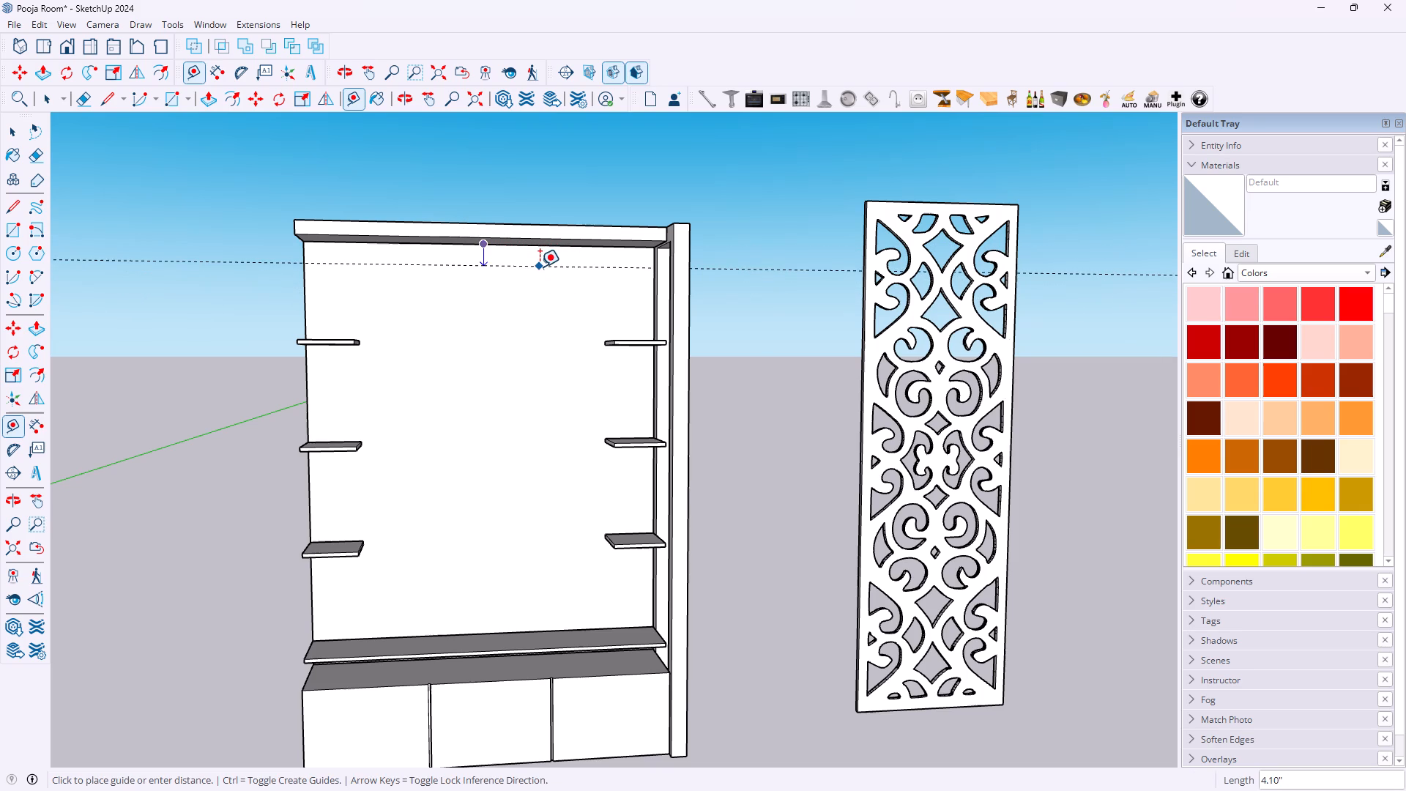
{"action": "left_click", "coordinate": [308, 300]}
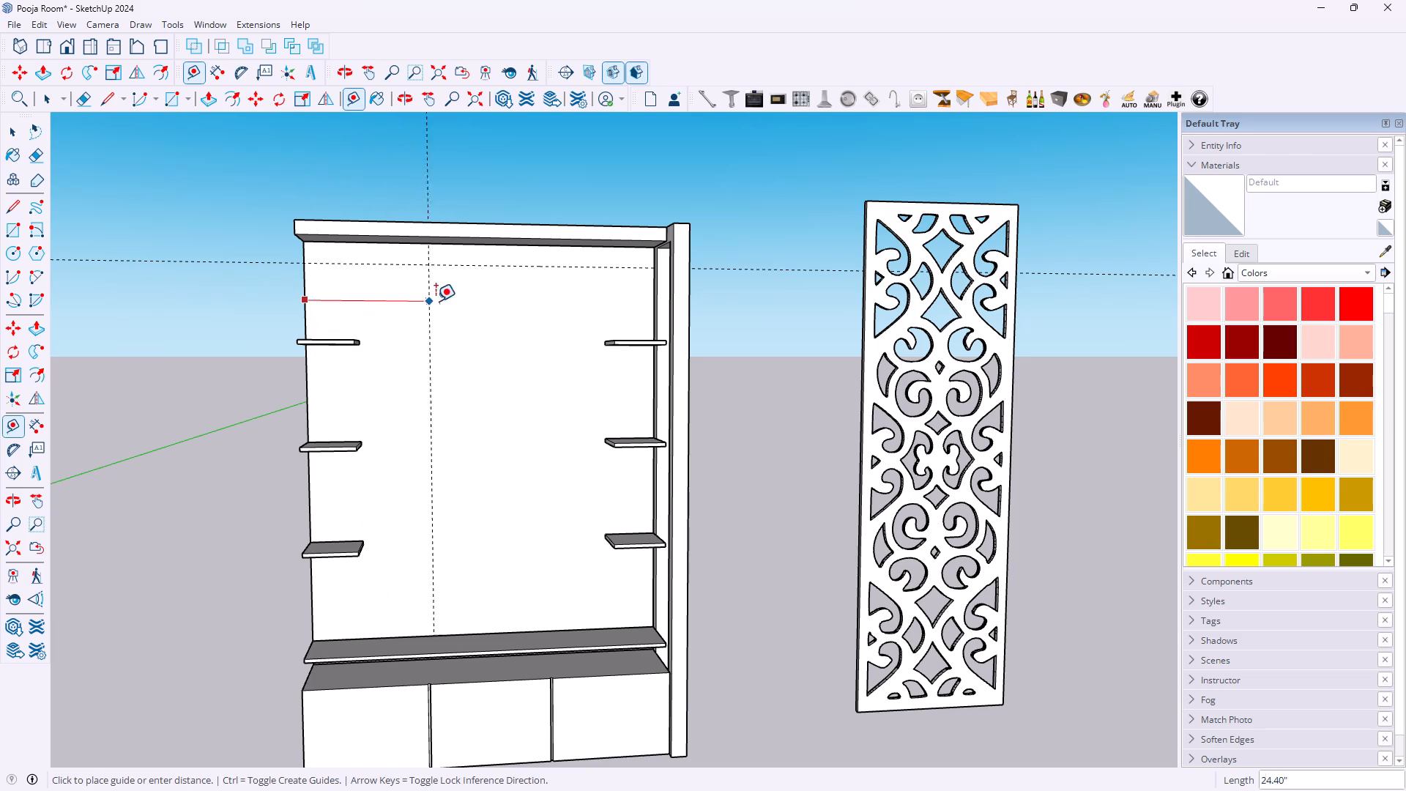
{"action": "left_click", "coordinate": [480, 267]}
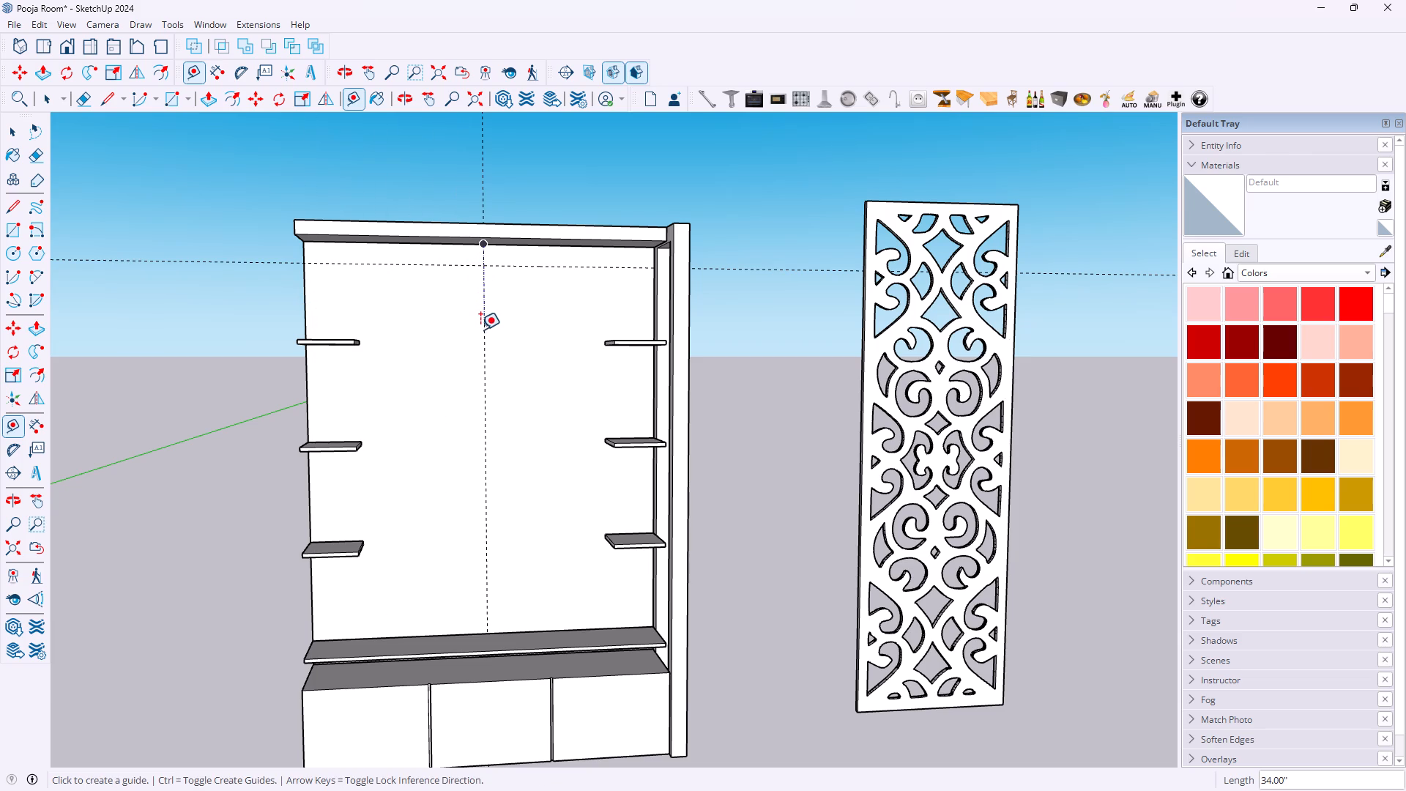
Add vertical guides 12" to each side of the centre guide on the back panel.
{"action": "left_click", "coordinate": [480, 344]}
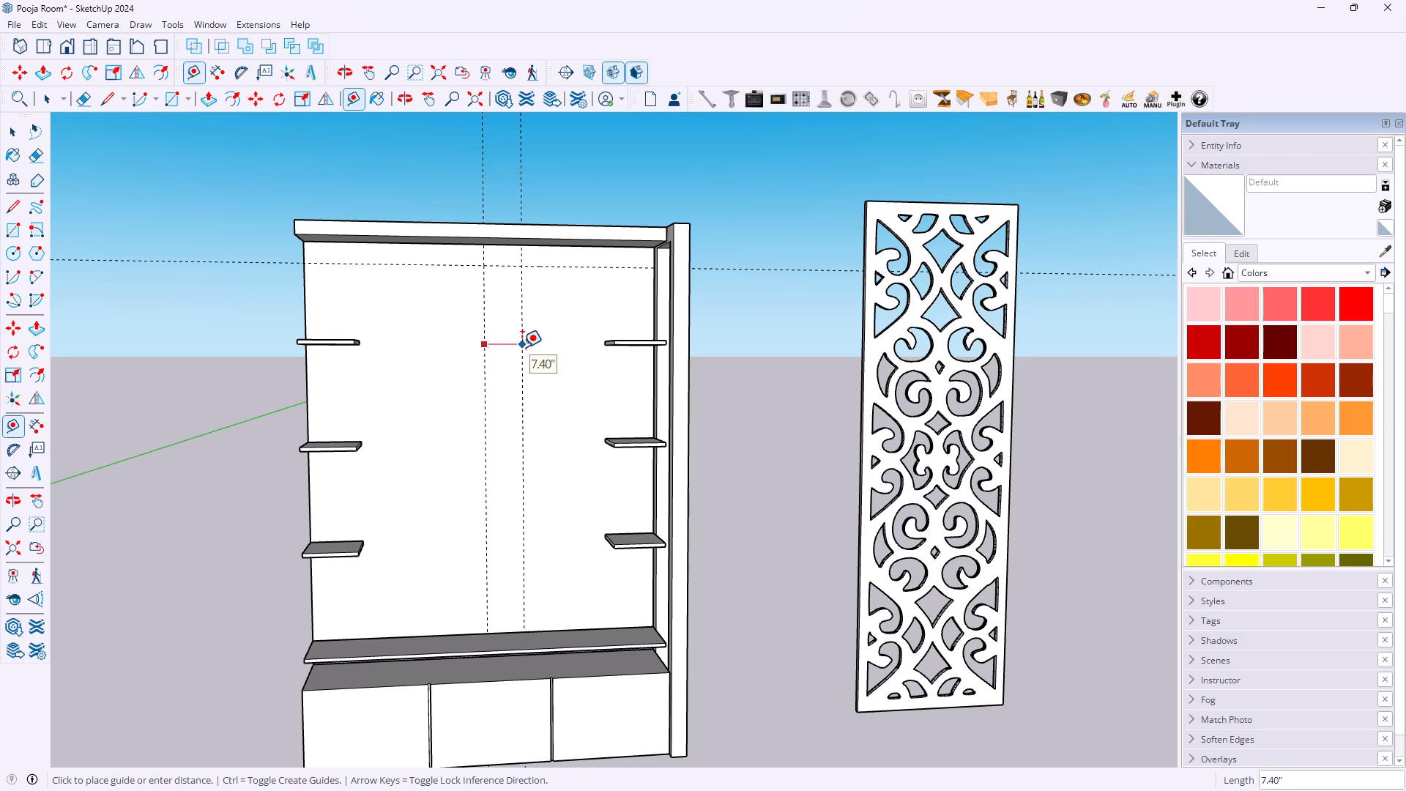
{"action": "type", "text": "12"}
{"action": "key", "text": "Return"}
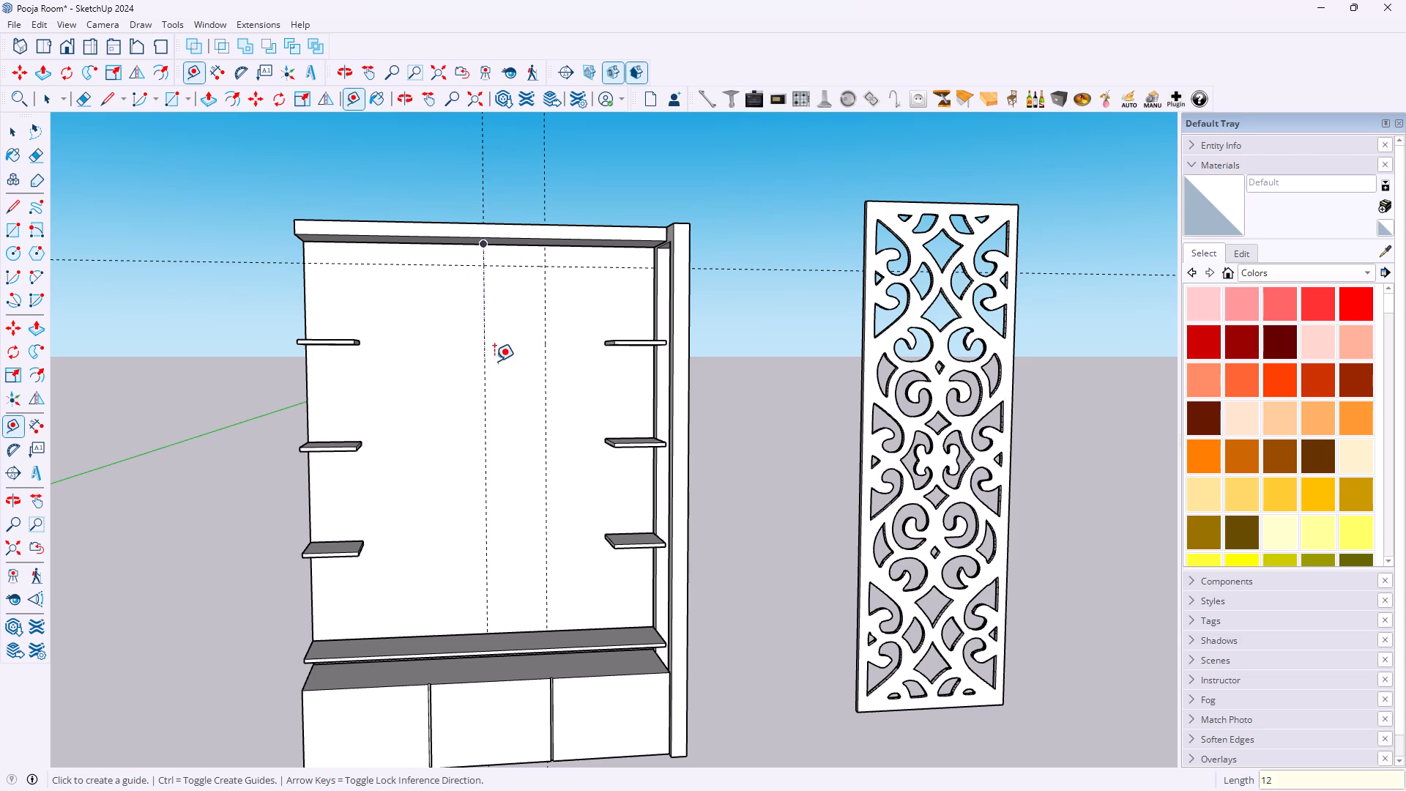
{"action": "left_click", "coordinate": [483, 372]}
{"action": "type", "text": "12"}
{"action": "key", "text": "Return"}
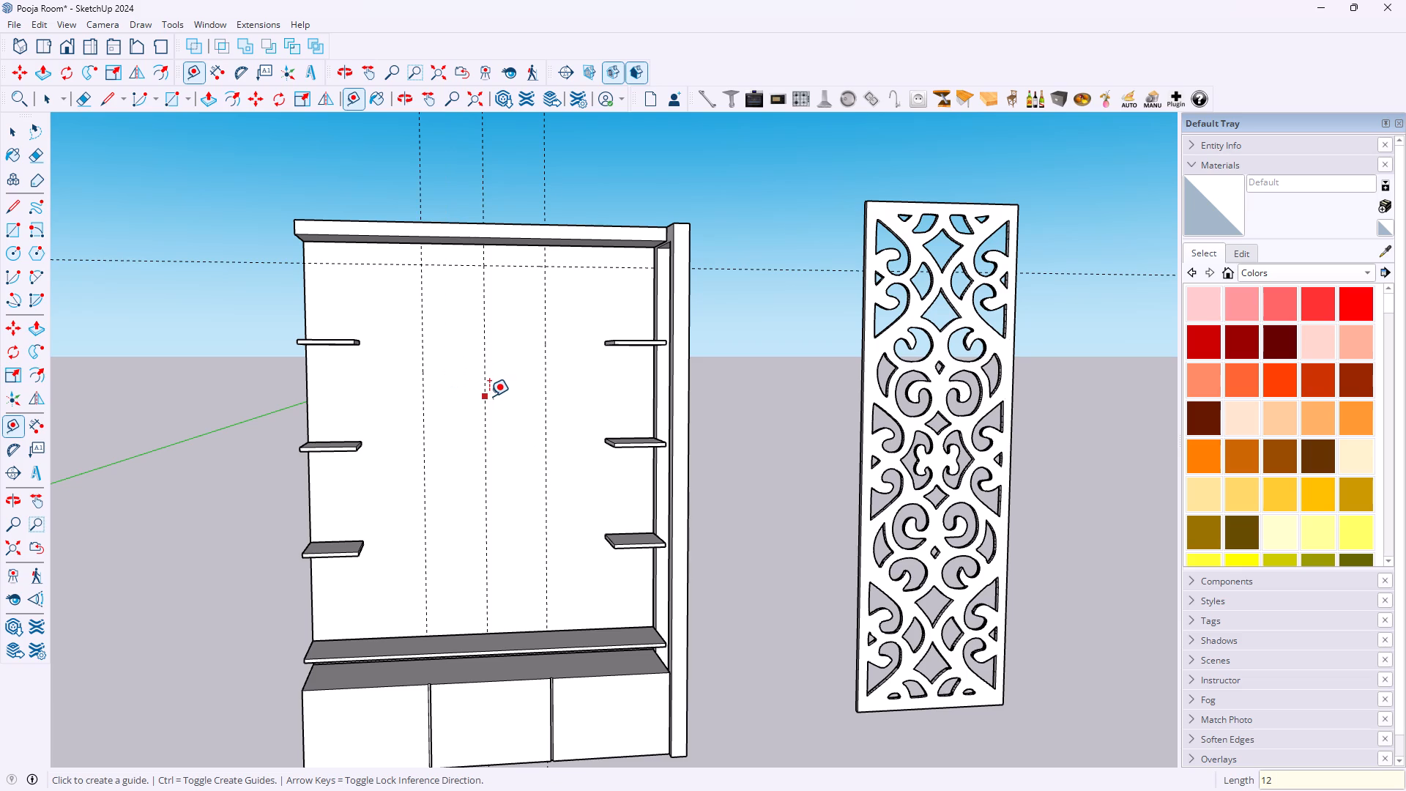
{"action": "key", "text": "space"}
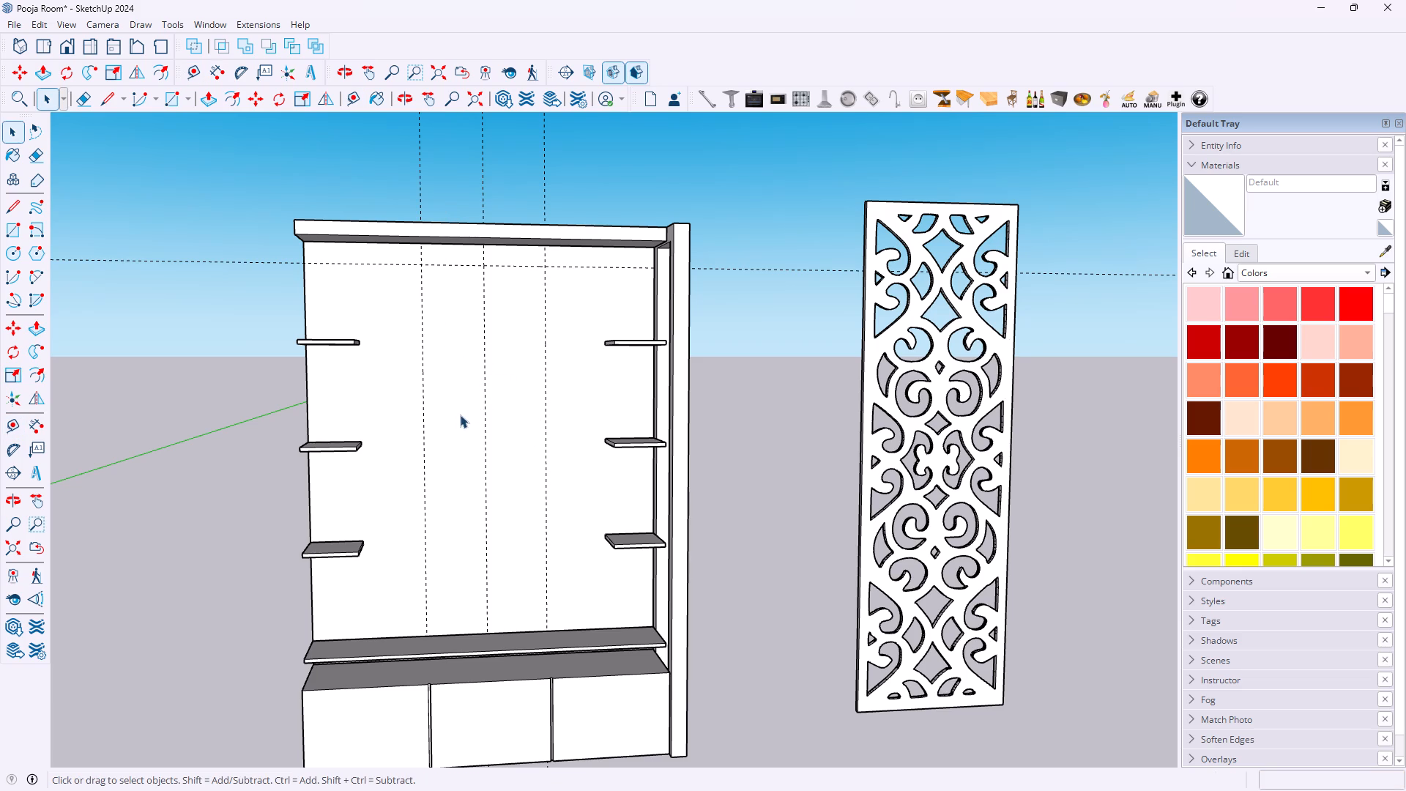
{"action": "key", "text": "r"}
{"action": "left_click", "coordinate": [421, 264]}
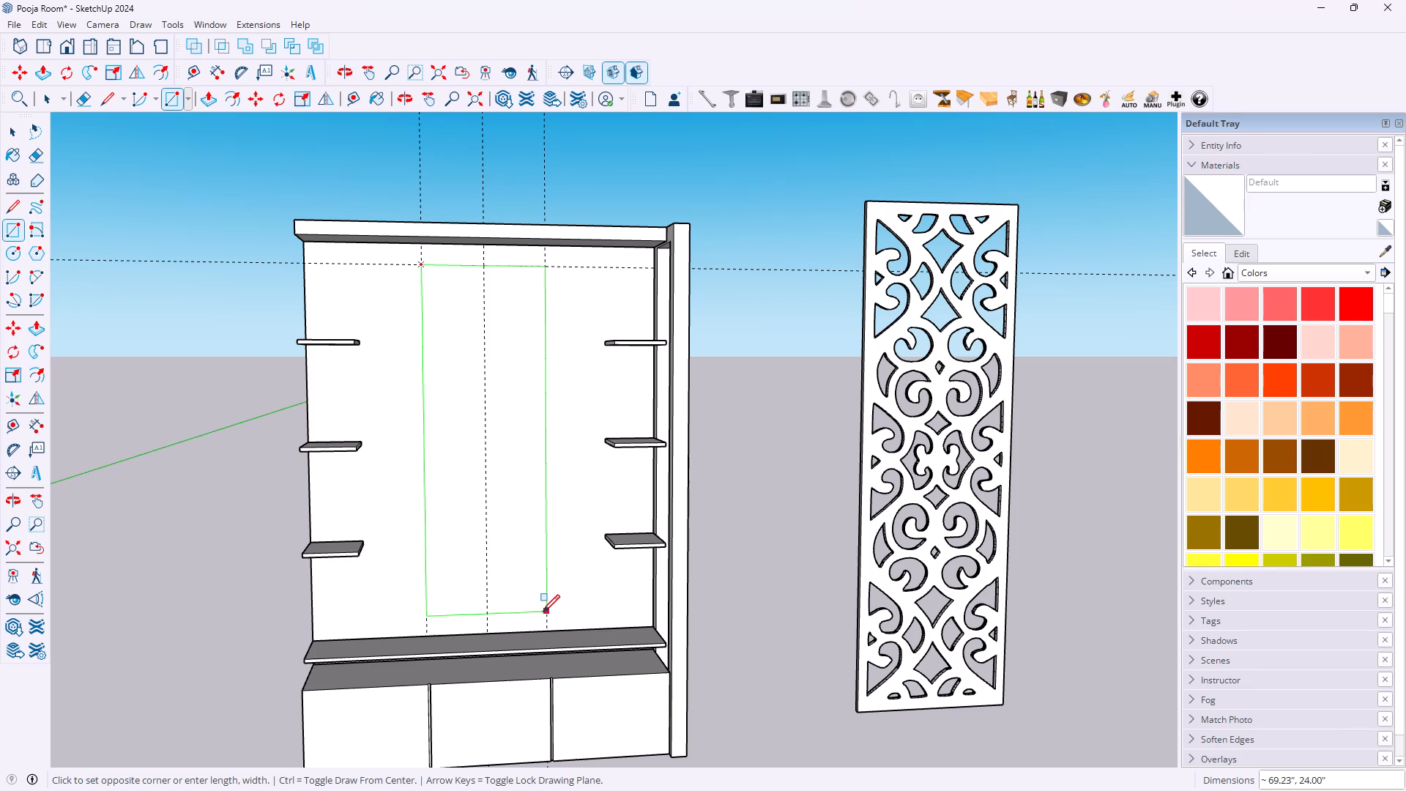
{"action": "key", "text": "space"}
Draw a rectangle about 77.40" by 24.00" between the outer vertical guides, over the back panel's full visible height.
{"action": "key", "text": "r"}
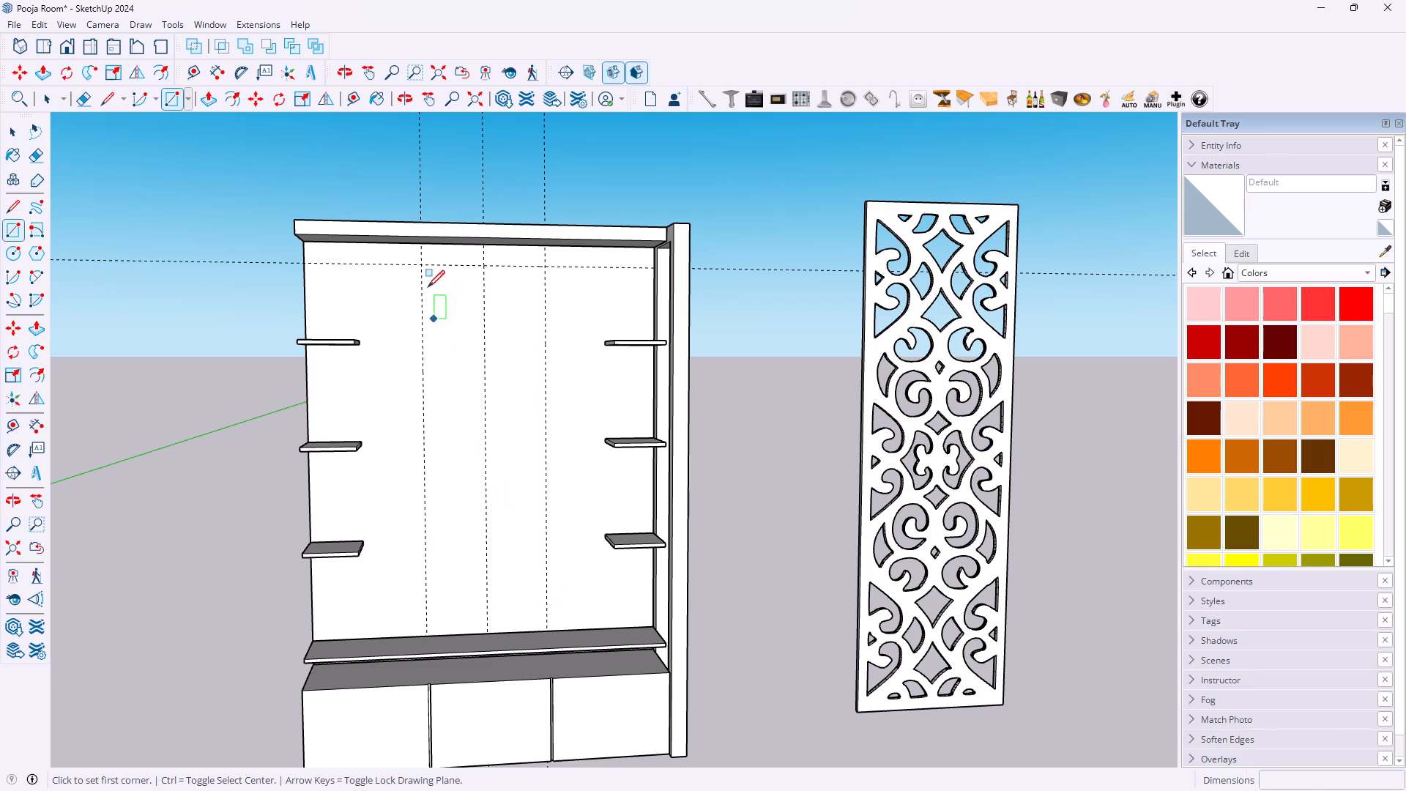
{"action": "left_click", "coordinate": [423, 244]}
{"action": "left_click", "coordinate": [547, 630]}
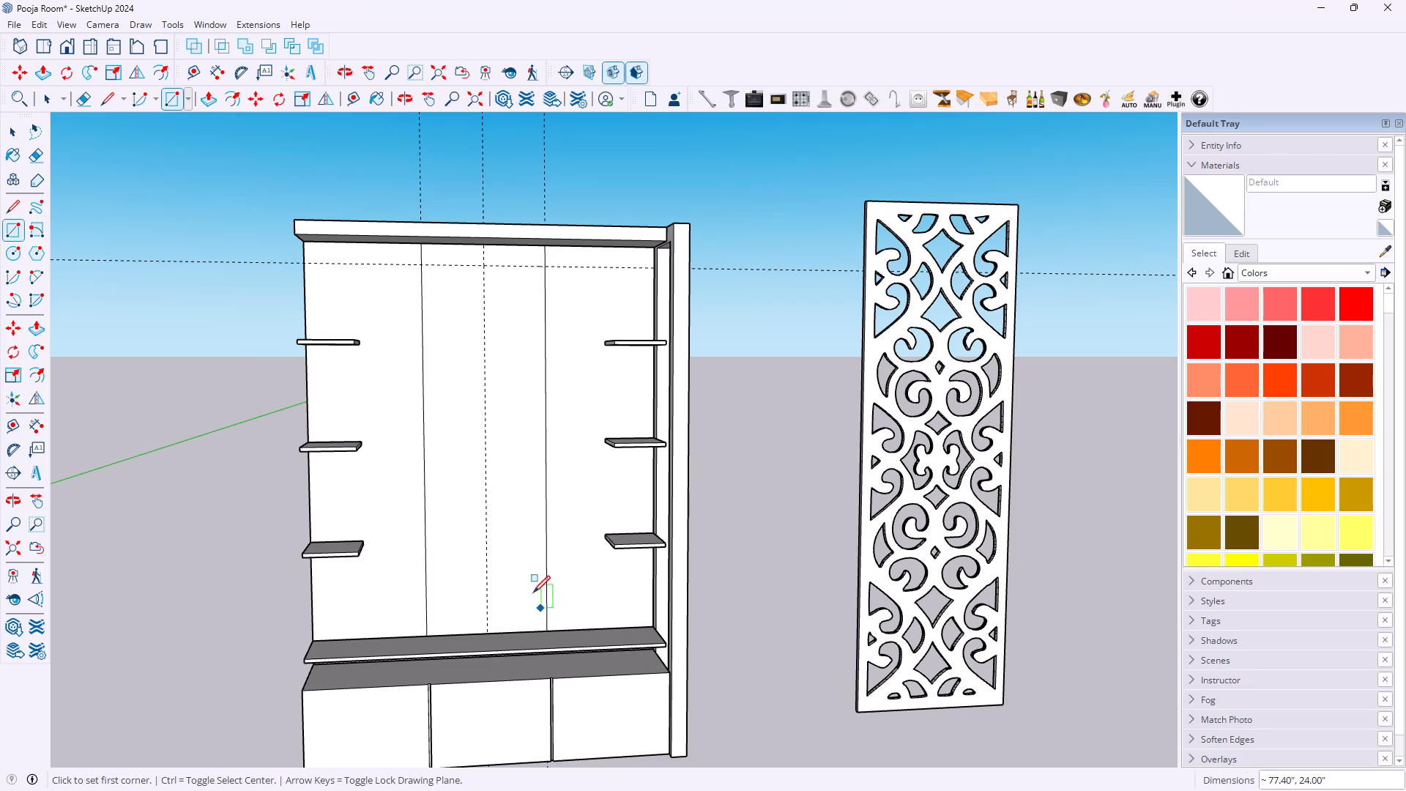
{"action": "key", "text": "space"}
Move the new rectangular face about 68.80" sideways along the red axis, out of the pooja unit.
{"action": "left_click", "coordinate": [513, 554]}
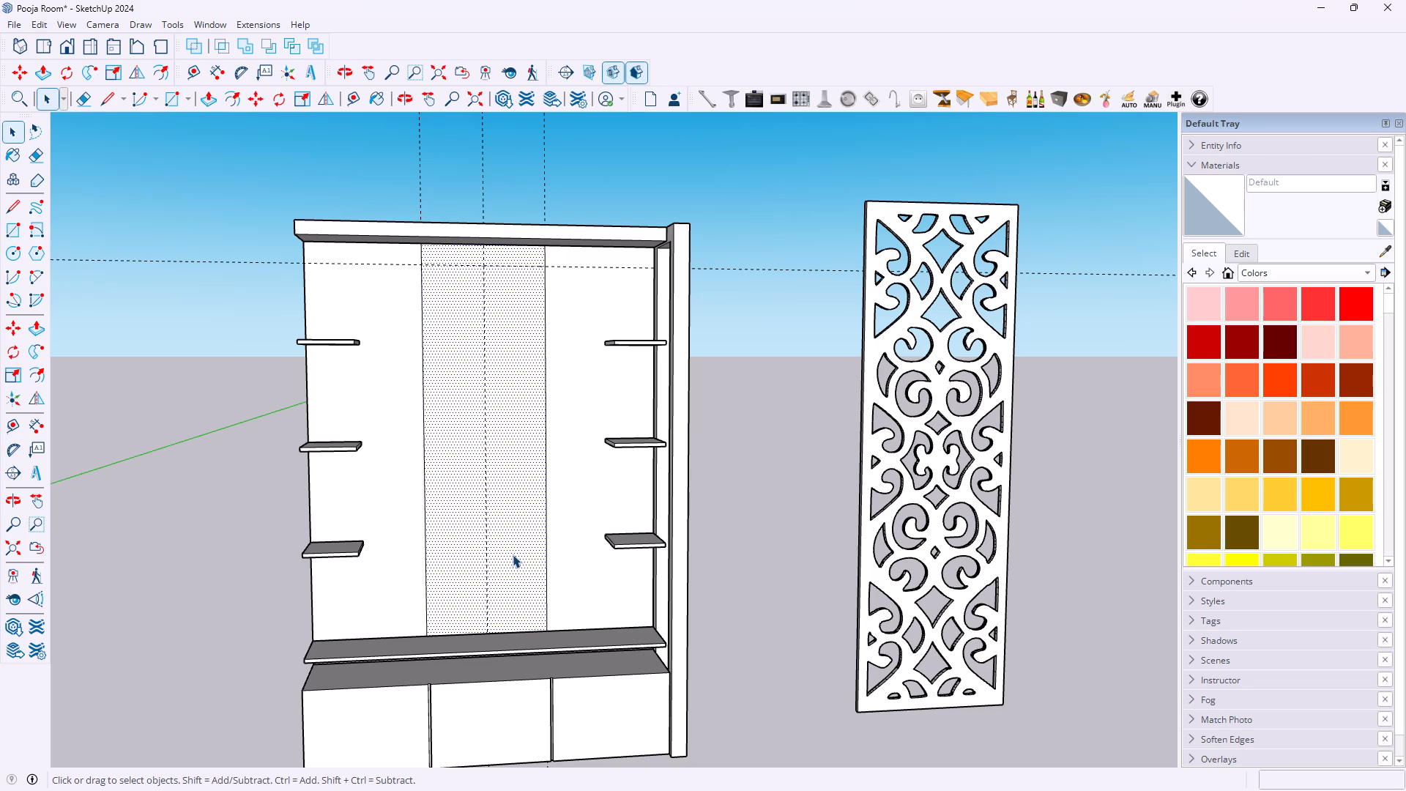
{"action": "key", "text": "m"}
{"action": "left_click", "coordinate": [426, 636]}
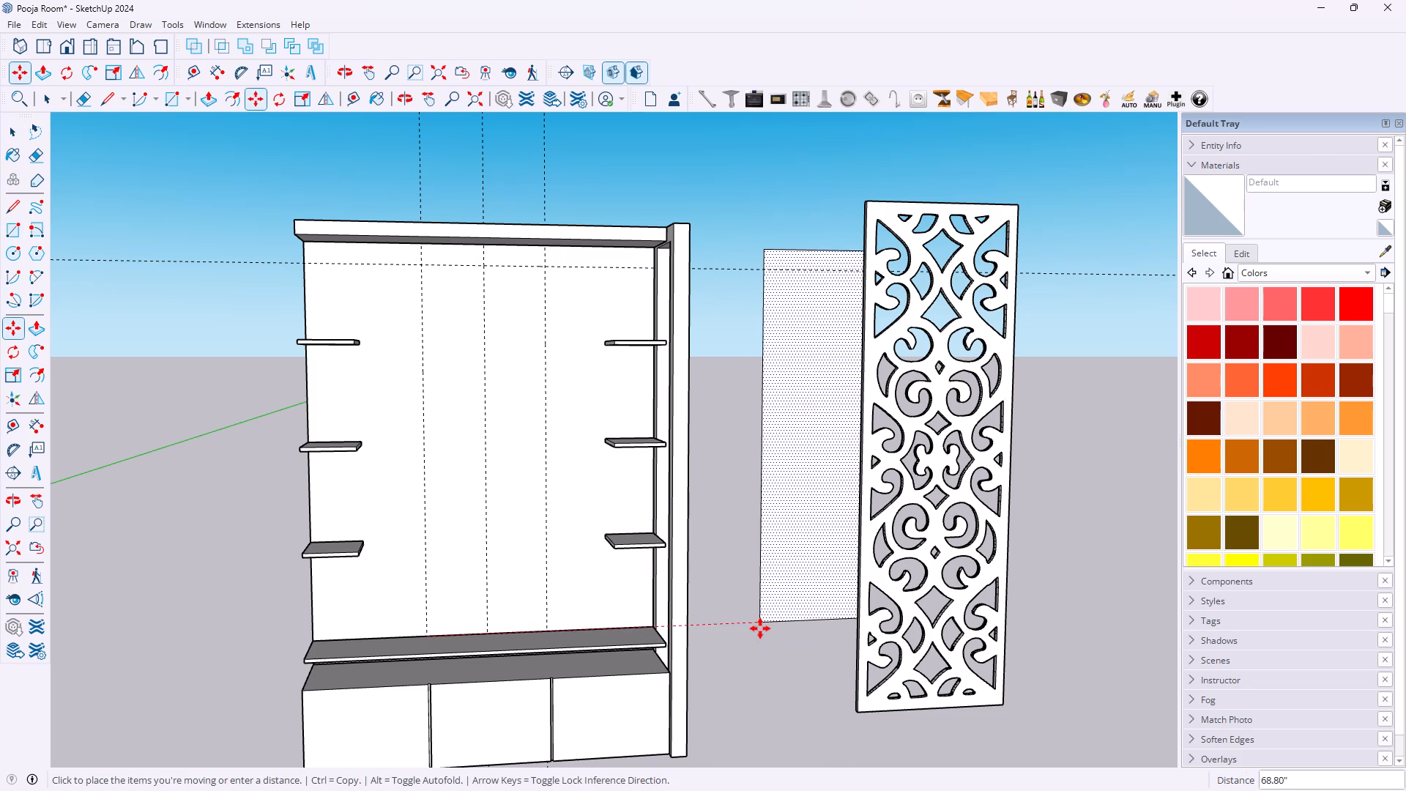
{"action": "left_click", "coordinate": [760, 628]}
{"action": "key", "text": "space"}
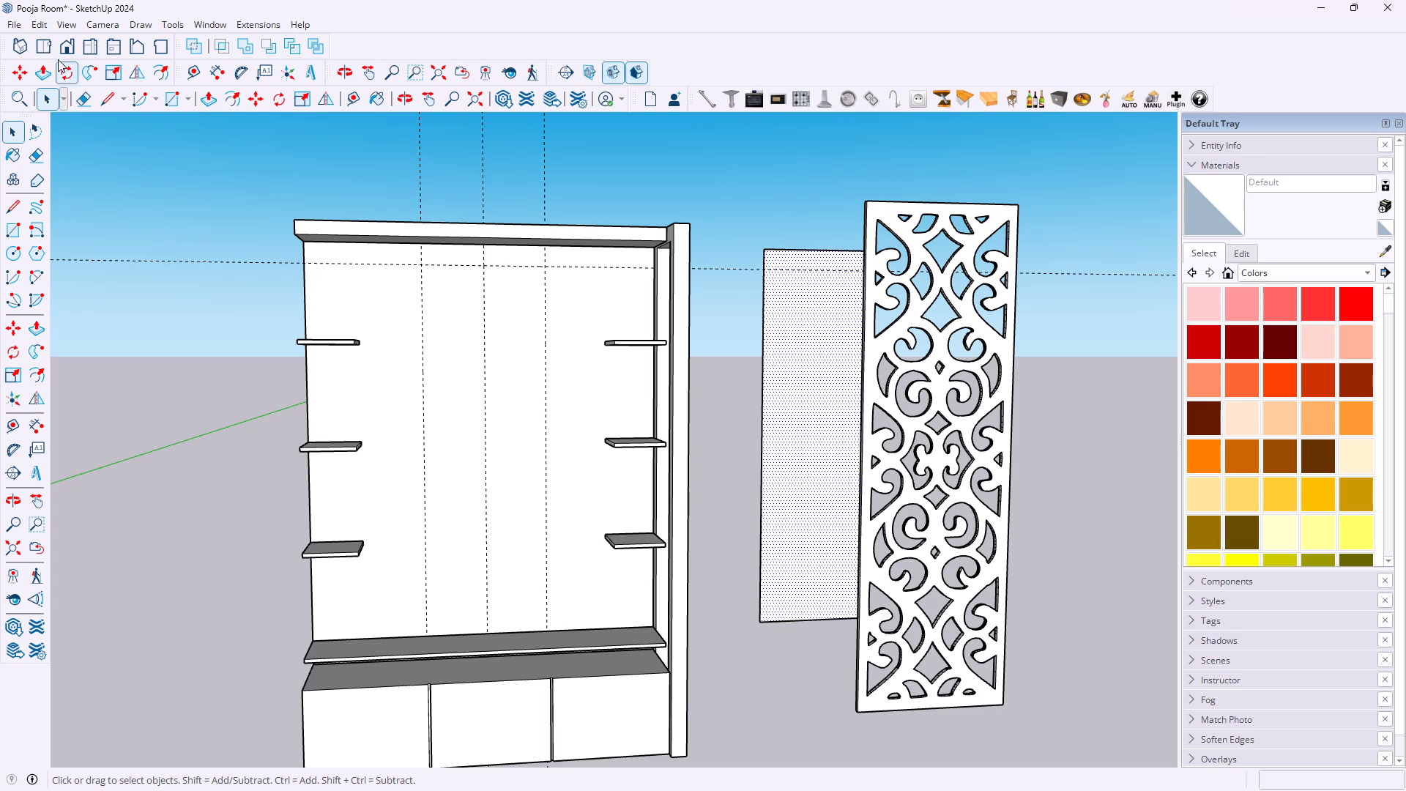
Delete all guide lines from the model.
{"action": "left_click", "coordinate": [39, 21]}
{"action": "left_click", "coordinate": [81, 170]}
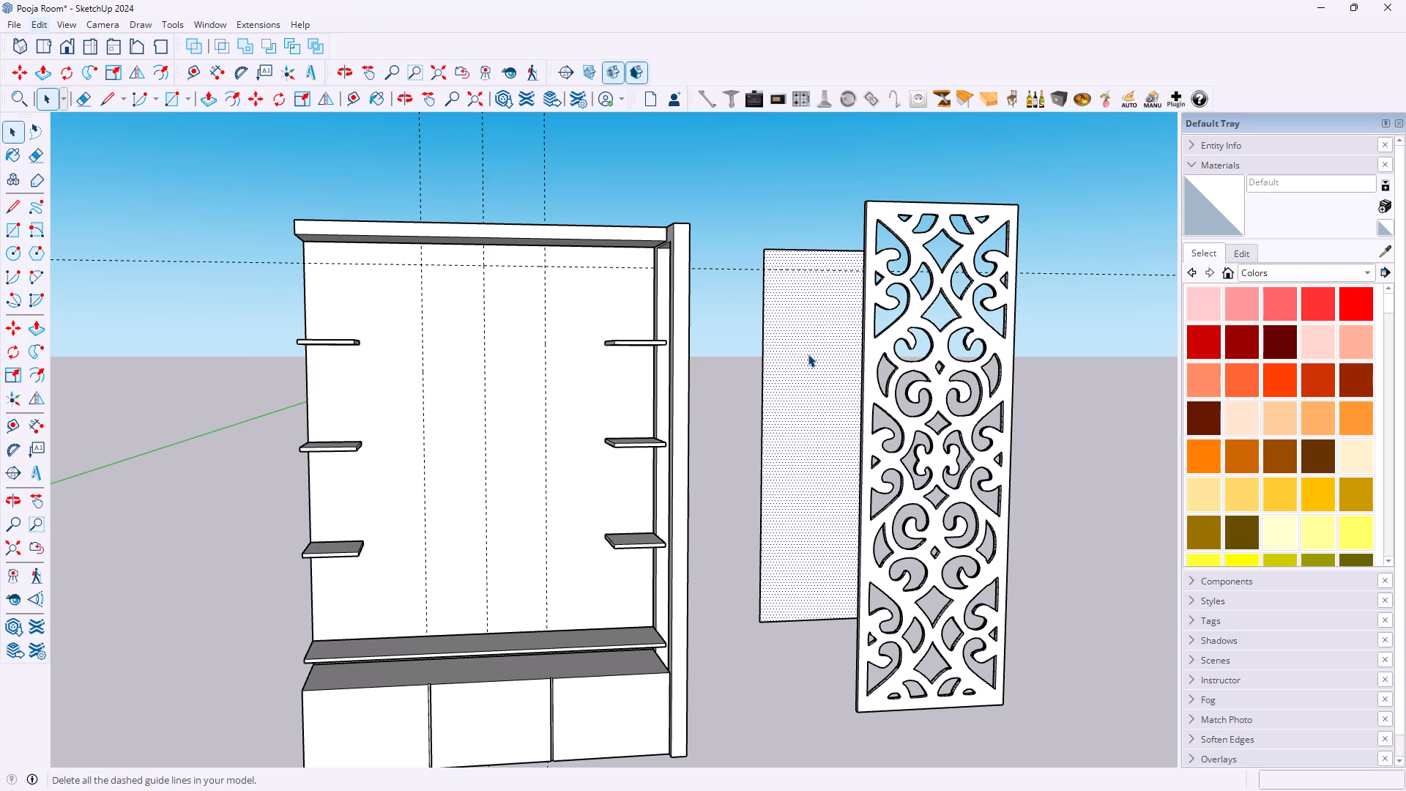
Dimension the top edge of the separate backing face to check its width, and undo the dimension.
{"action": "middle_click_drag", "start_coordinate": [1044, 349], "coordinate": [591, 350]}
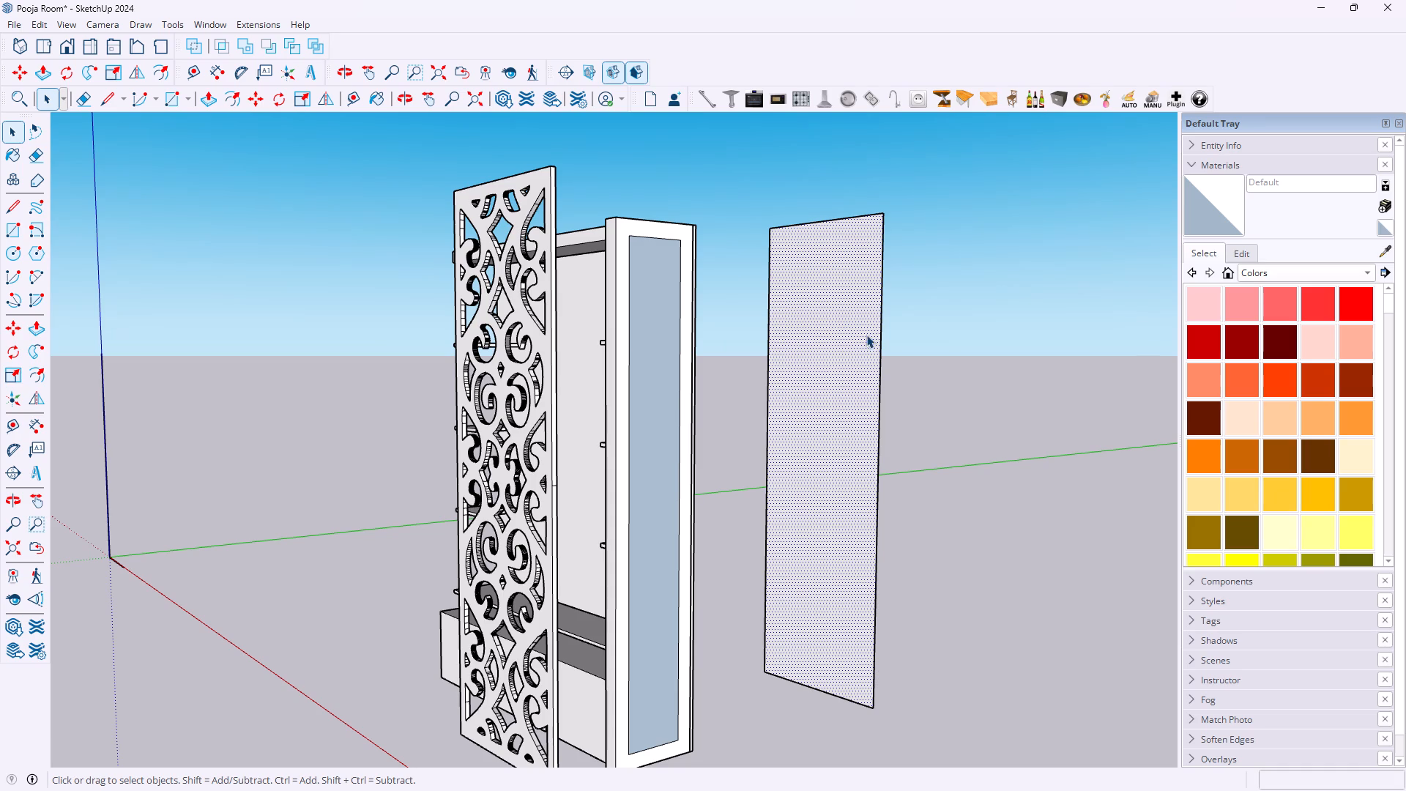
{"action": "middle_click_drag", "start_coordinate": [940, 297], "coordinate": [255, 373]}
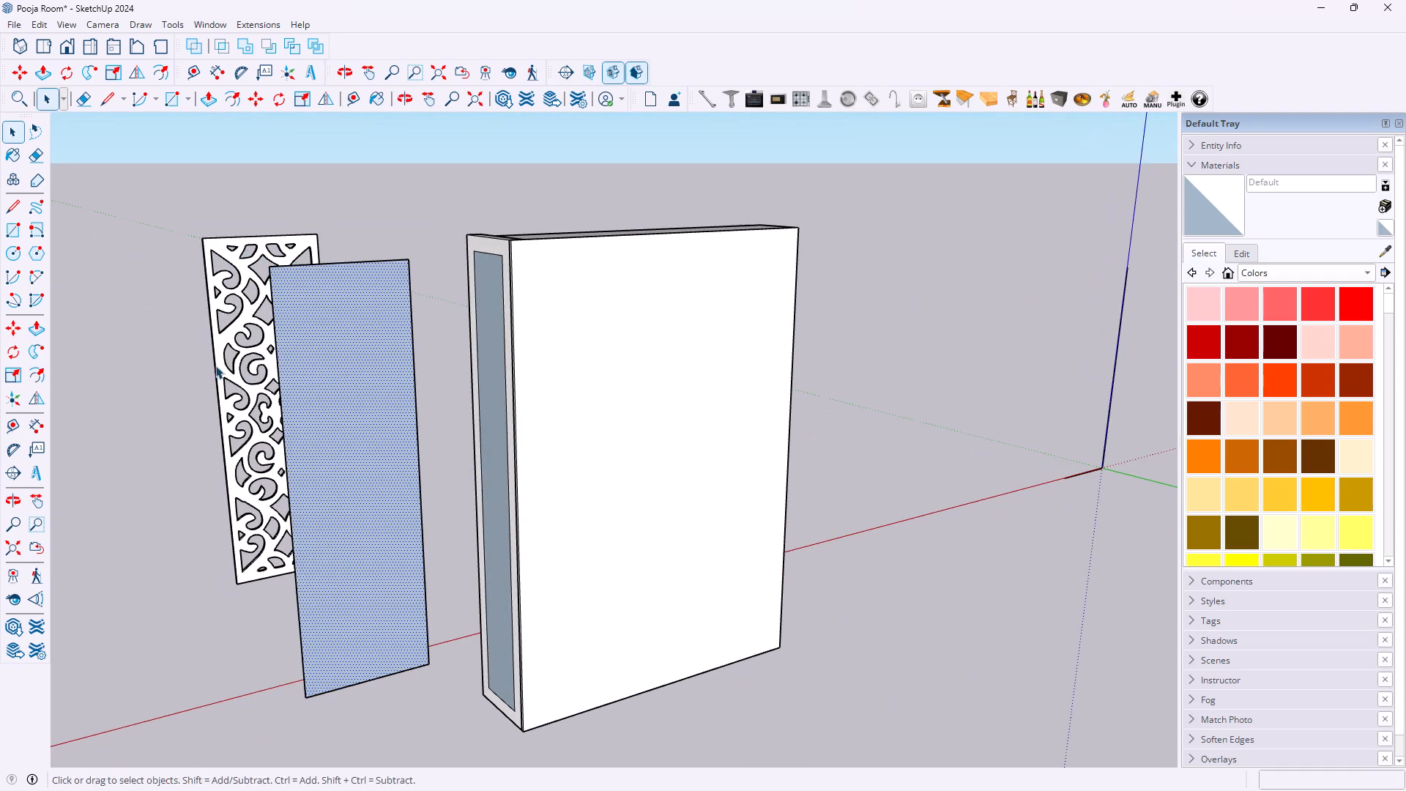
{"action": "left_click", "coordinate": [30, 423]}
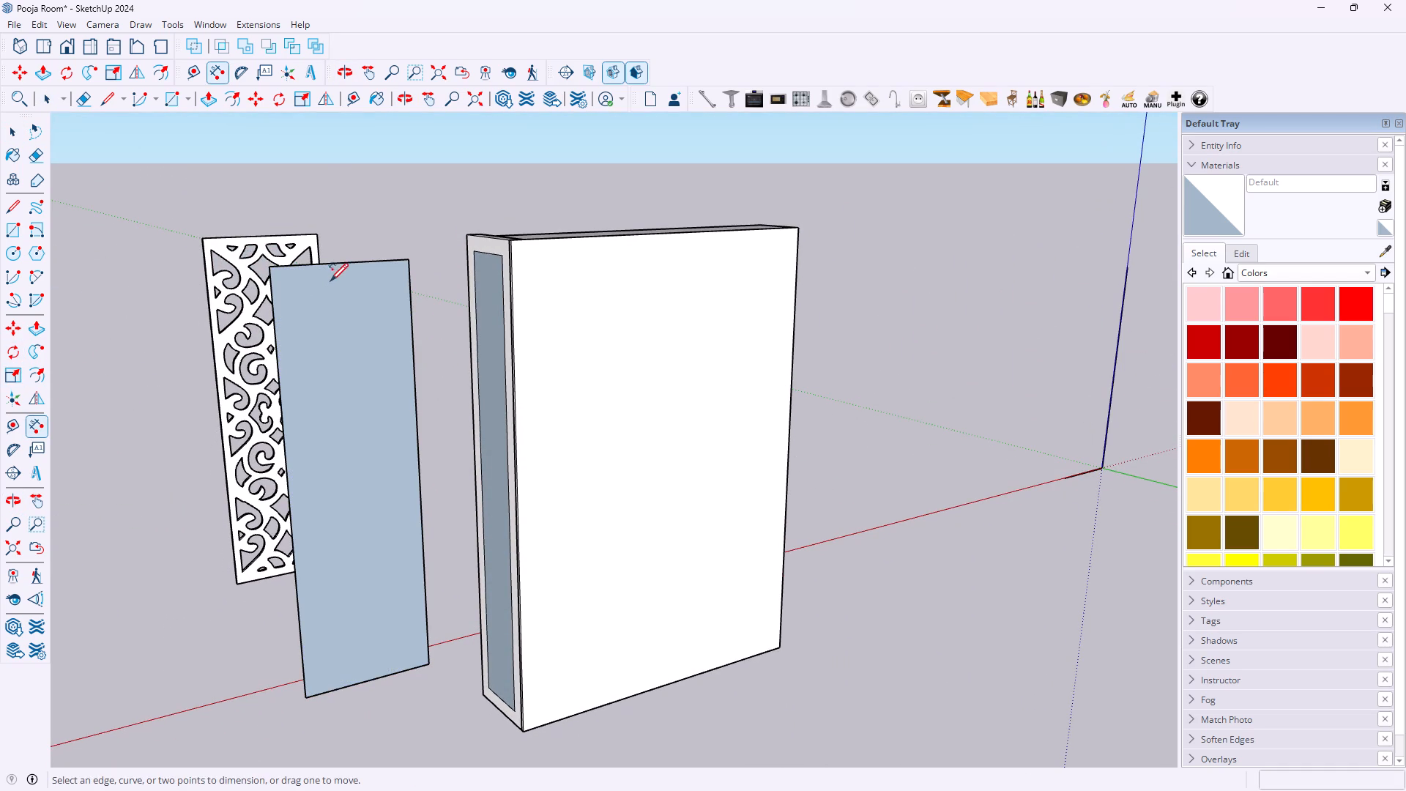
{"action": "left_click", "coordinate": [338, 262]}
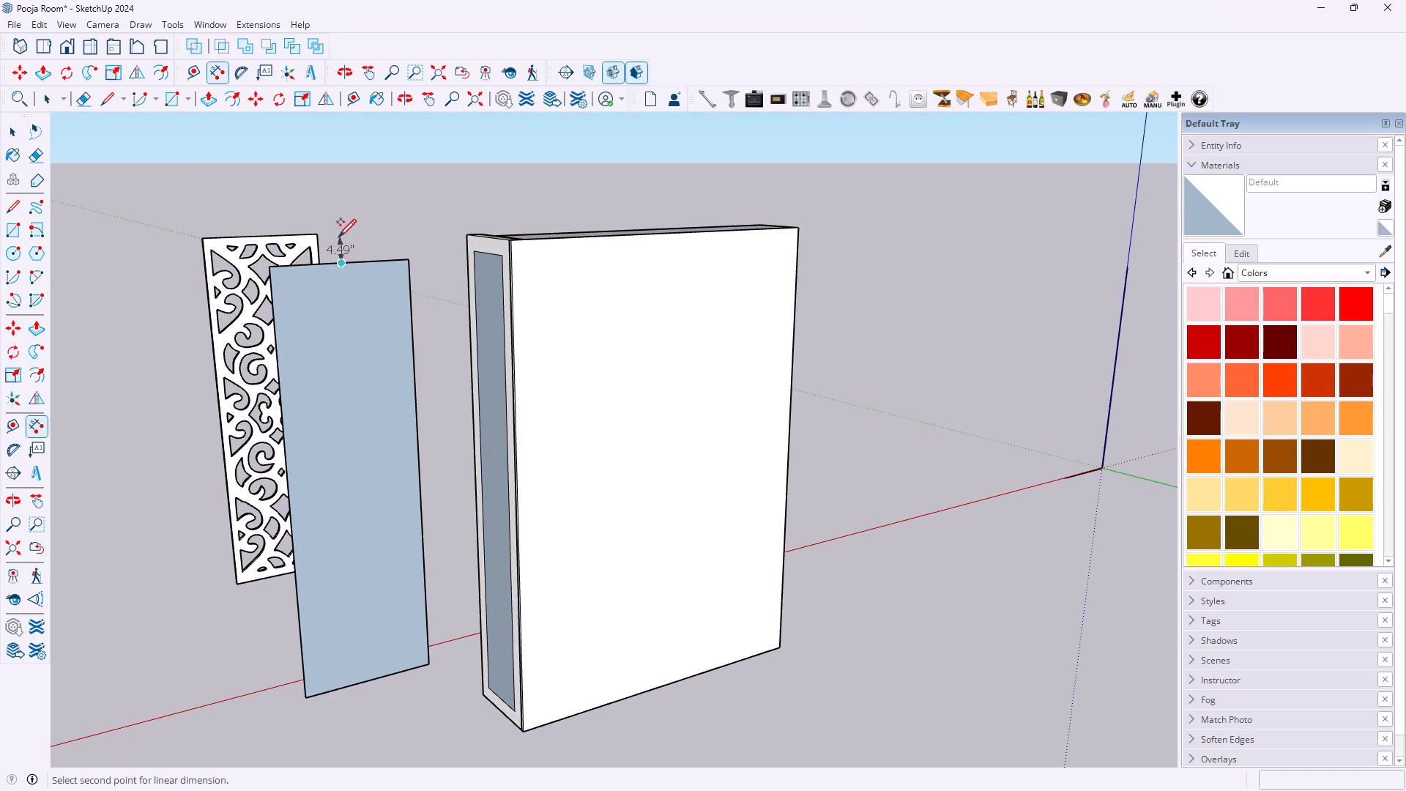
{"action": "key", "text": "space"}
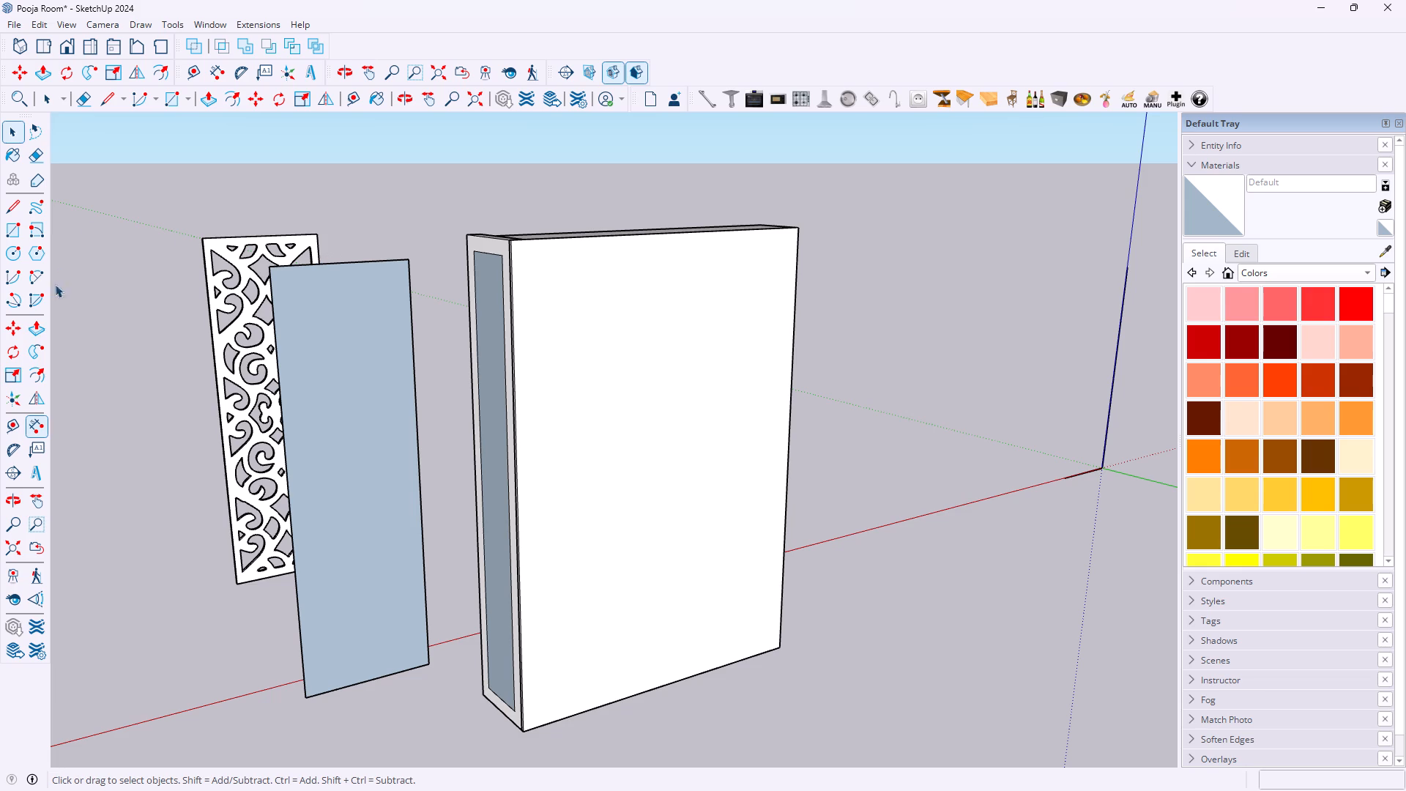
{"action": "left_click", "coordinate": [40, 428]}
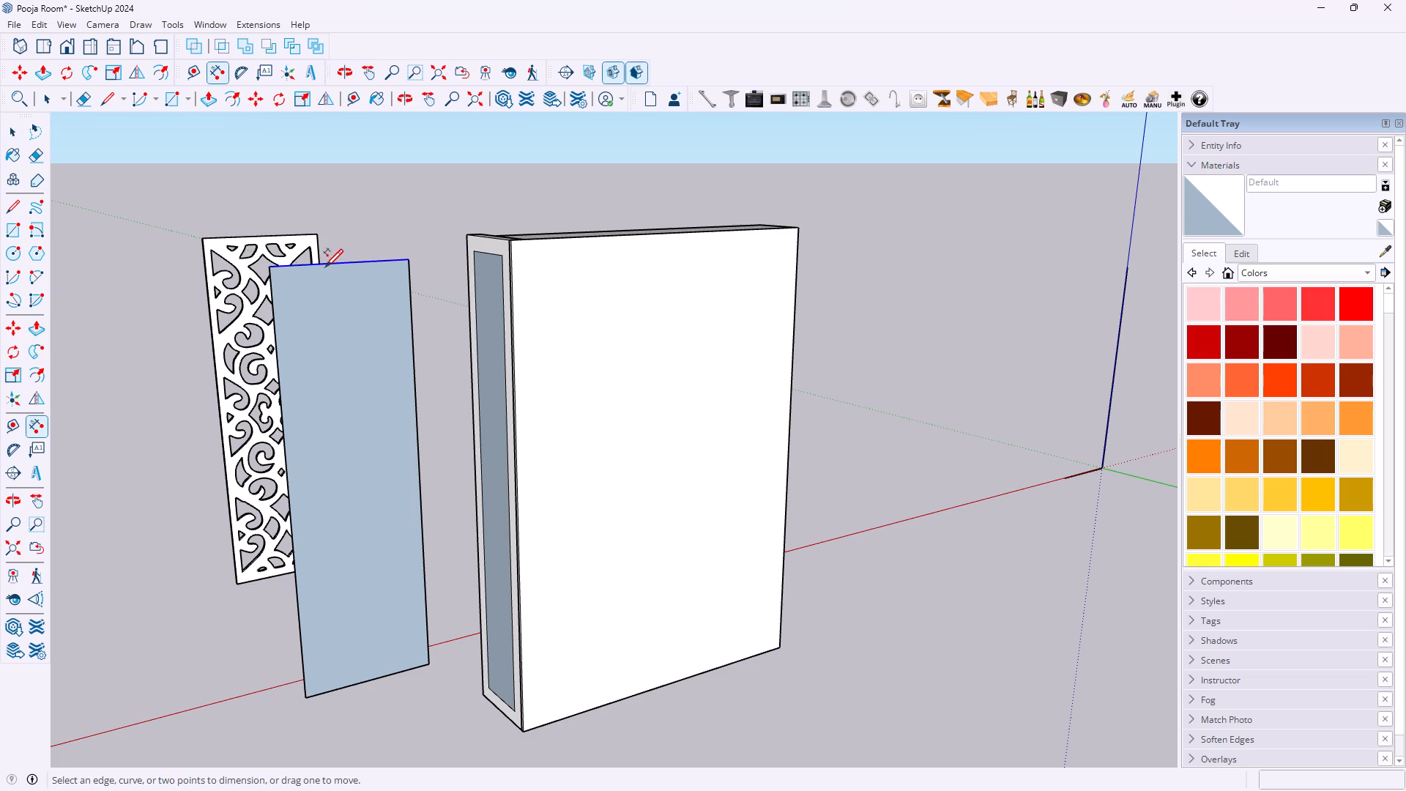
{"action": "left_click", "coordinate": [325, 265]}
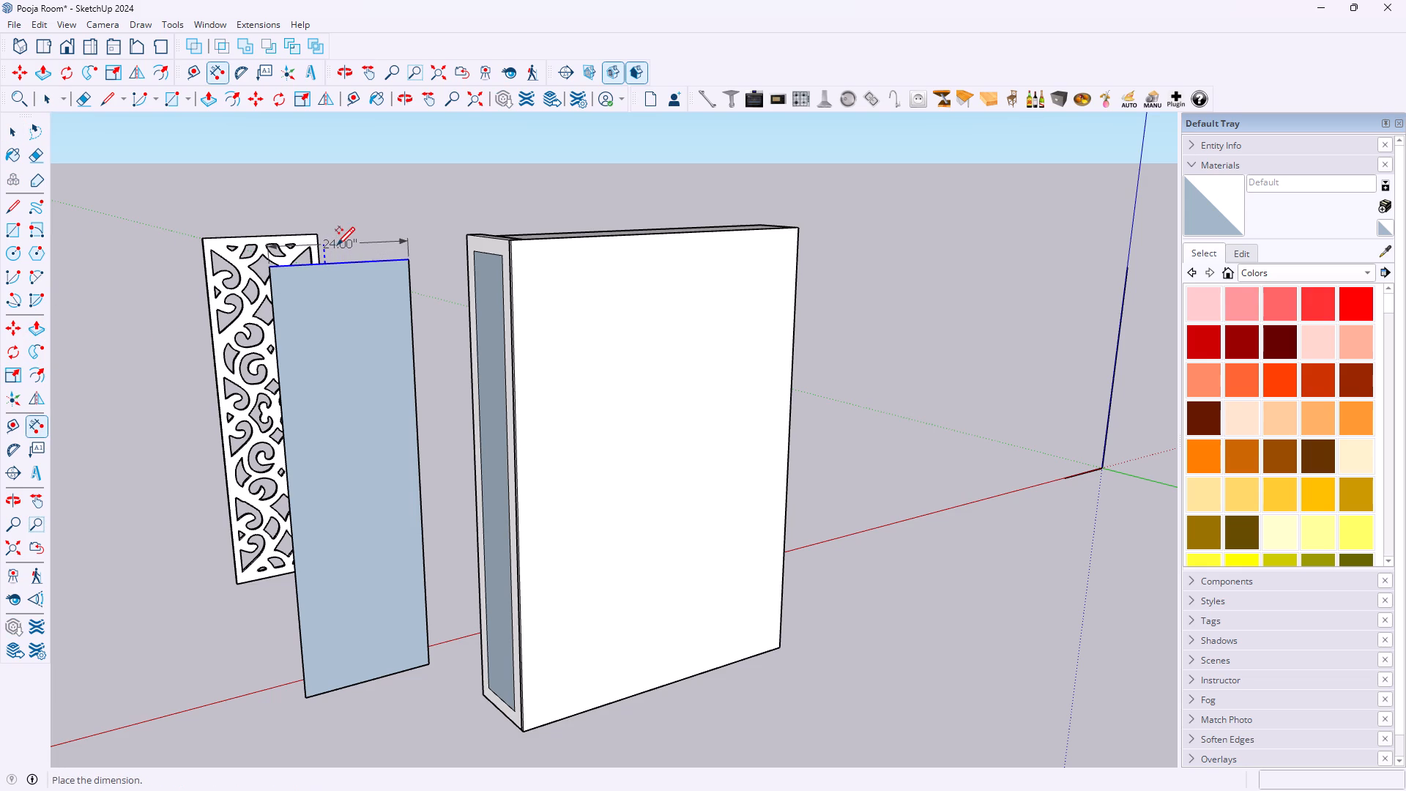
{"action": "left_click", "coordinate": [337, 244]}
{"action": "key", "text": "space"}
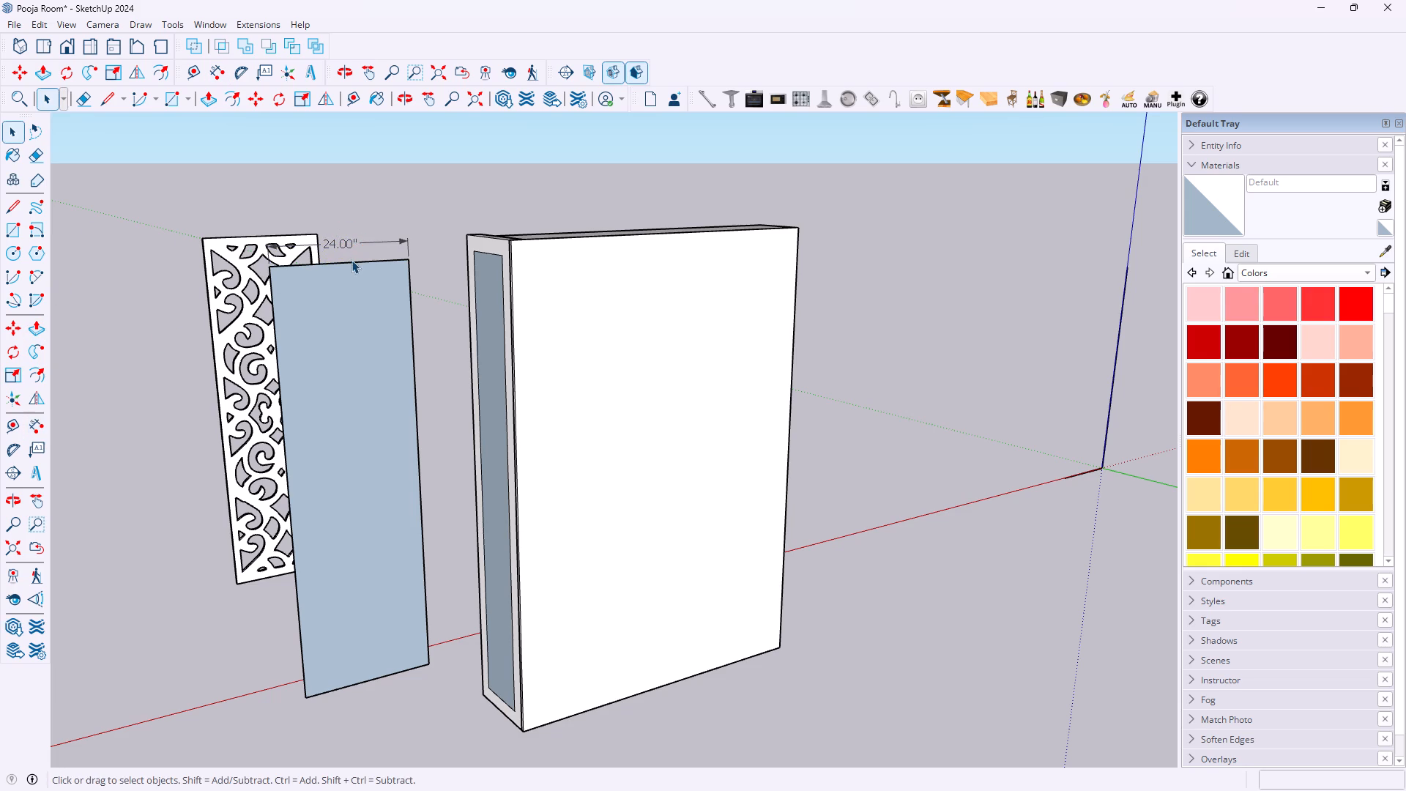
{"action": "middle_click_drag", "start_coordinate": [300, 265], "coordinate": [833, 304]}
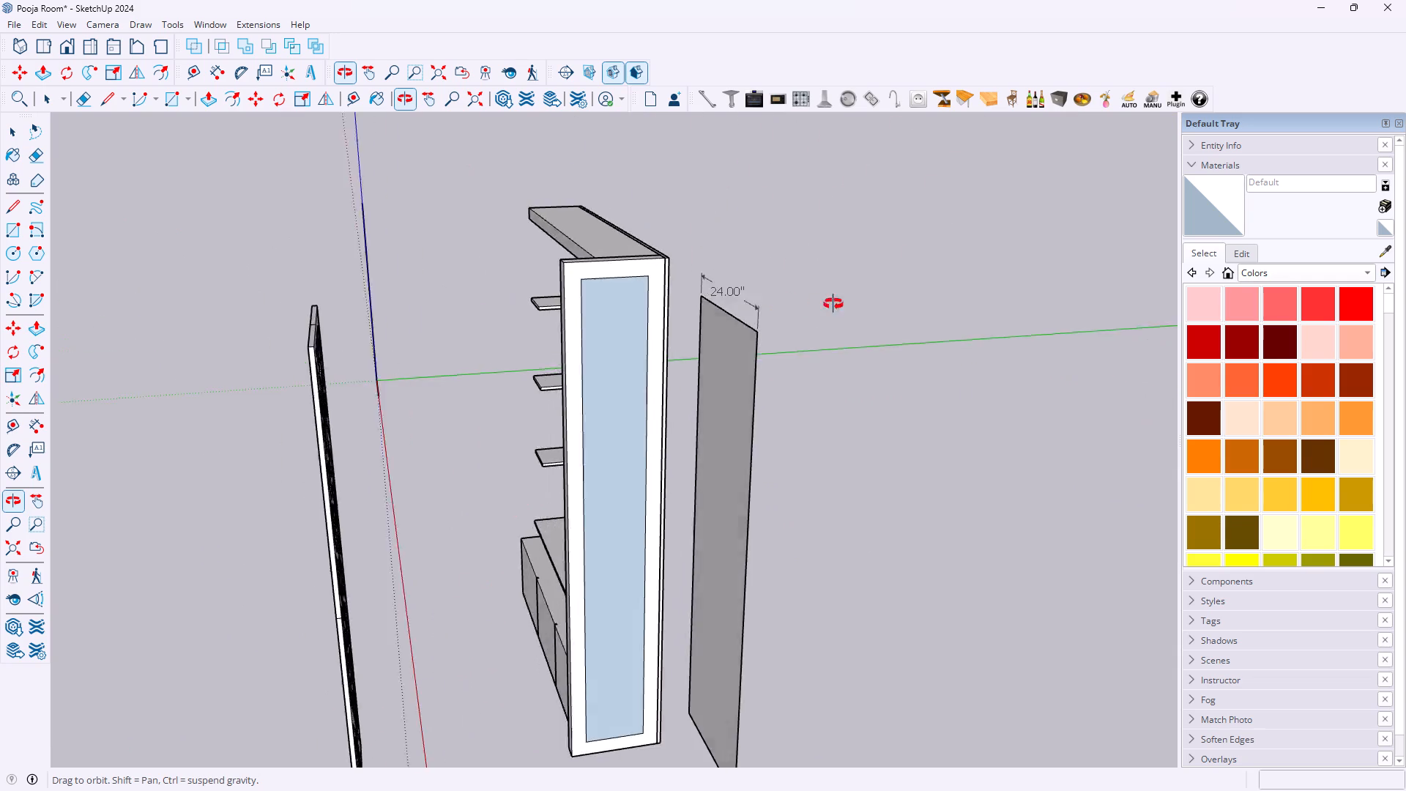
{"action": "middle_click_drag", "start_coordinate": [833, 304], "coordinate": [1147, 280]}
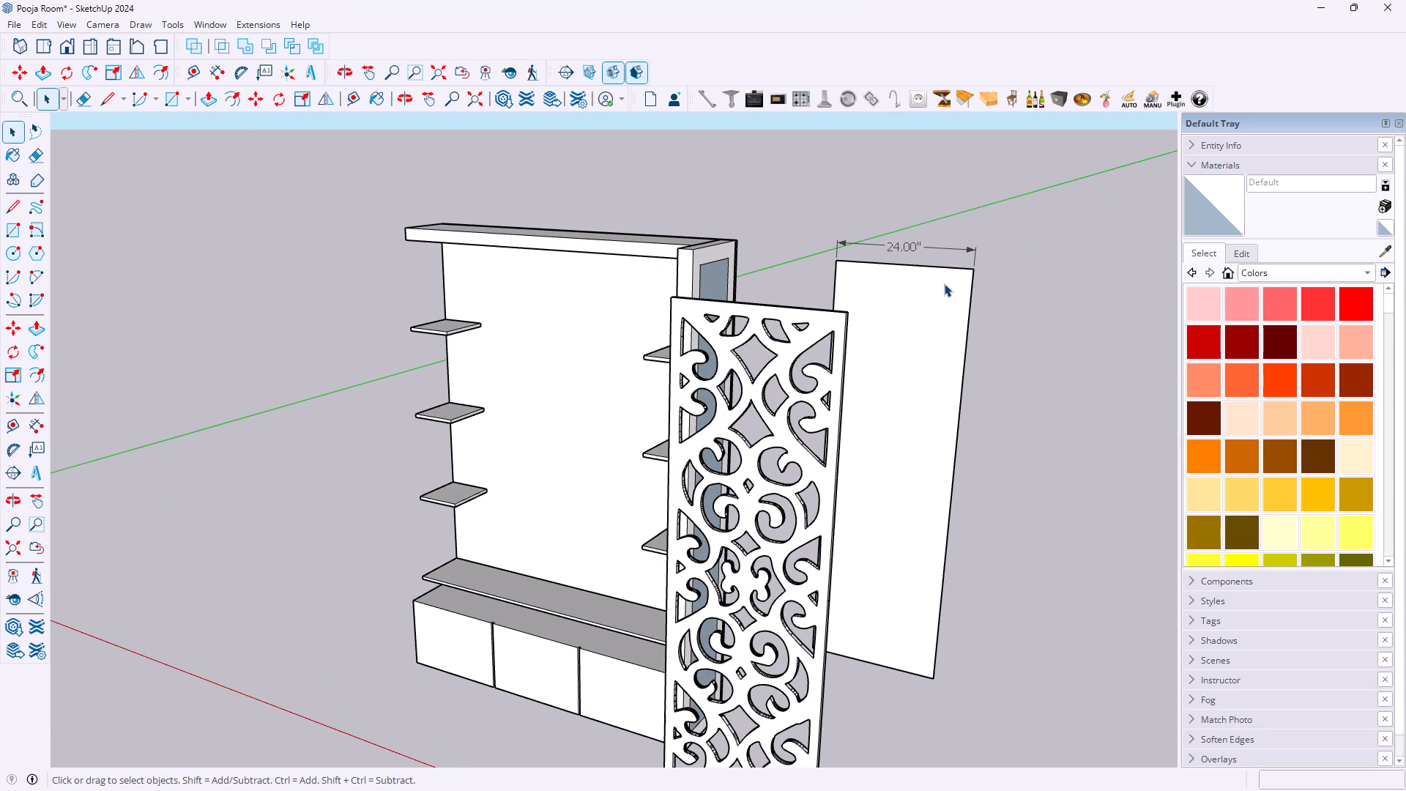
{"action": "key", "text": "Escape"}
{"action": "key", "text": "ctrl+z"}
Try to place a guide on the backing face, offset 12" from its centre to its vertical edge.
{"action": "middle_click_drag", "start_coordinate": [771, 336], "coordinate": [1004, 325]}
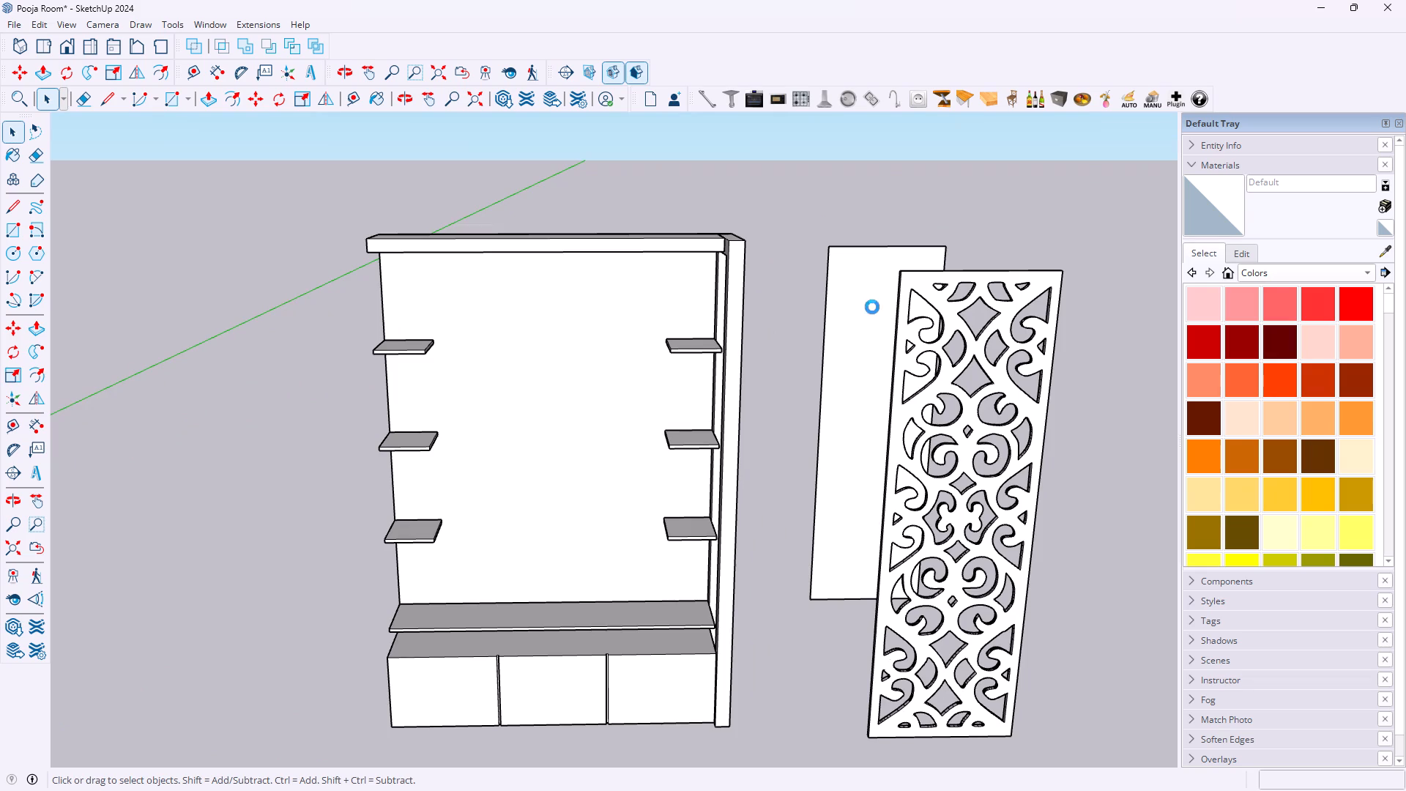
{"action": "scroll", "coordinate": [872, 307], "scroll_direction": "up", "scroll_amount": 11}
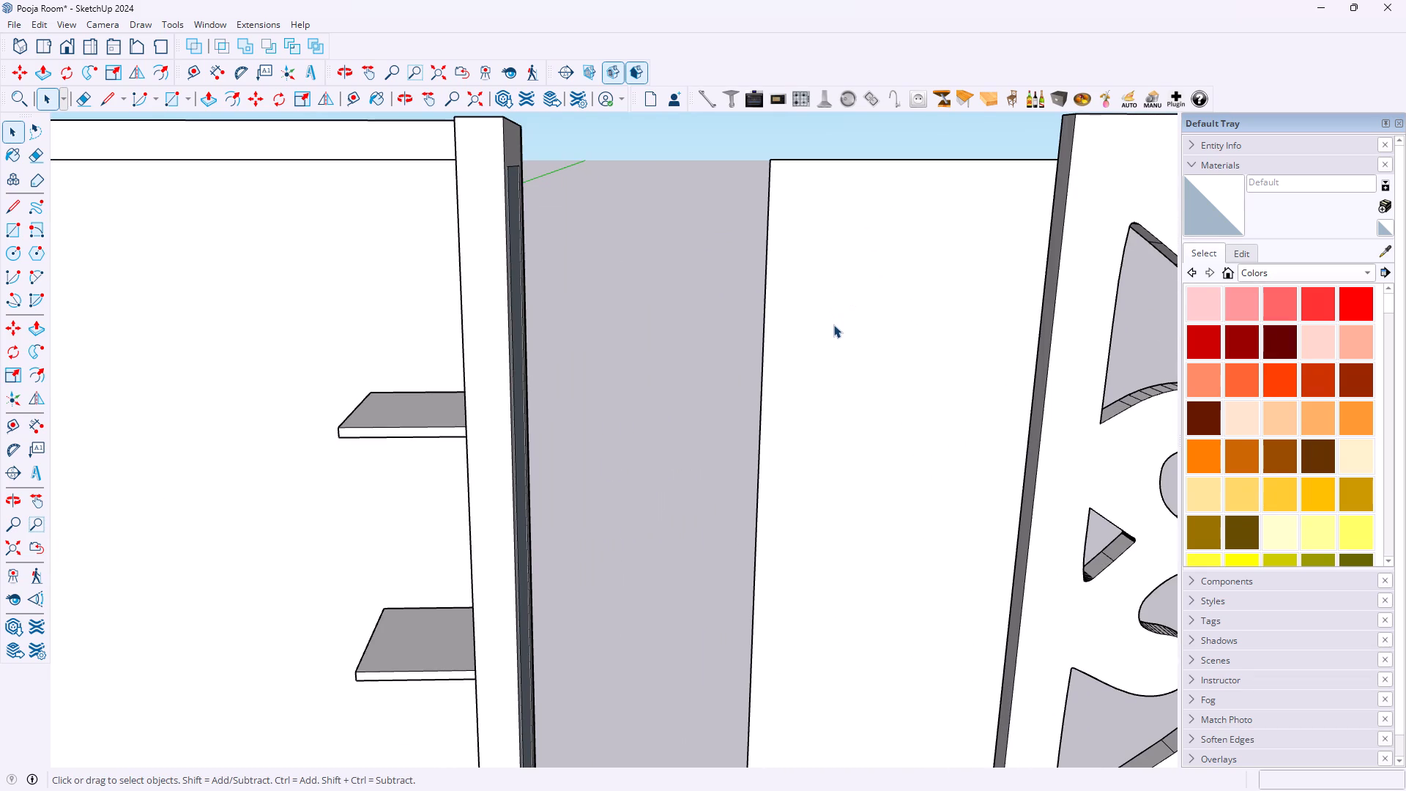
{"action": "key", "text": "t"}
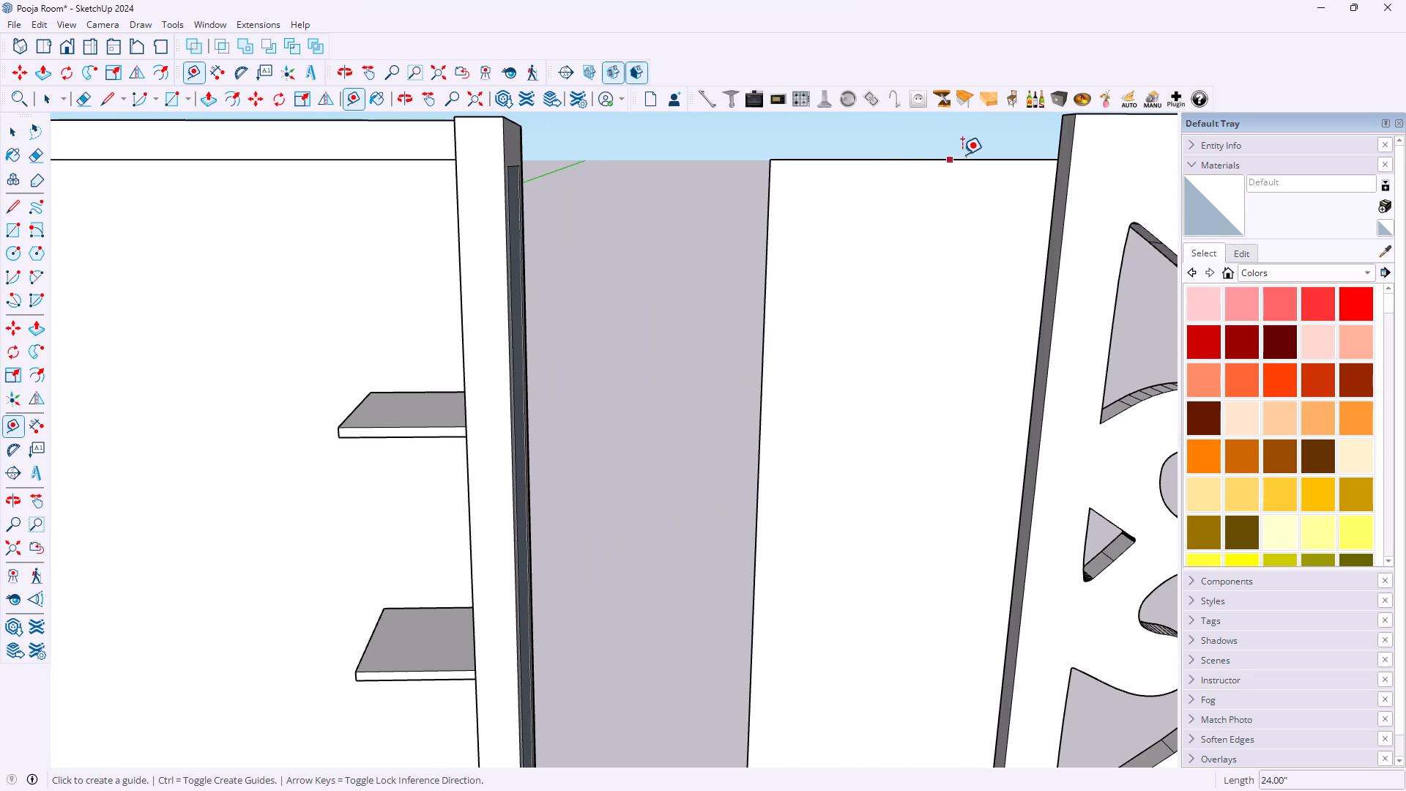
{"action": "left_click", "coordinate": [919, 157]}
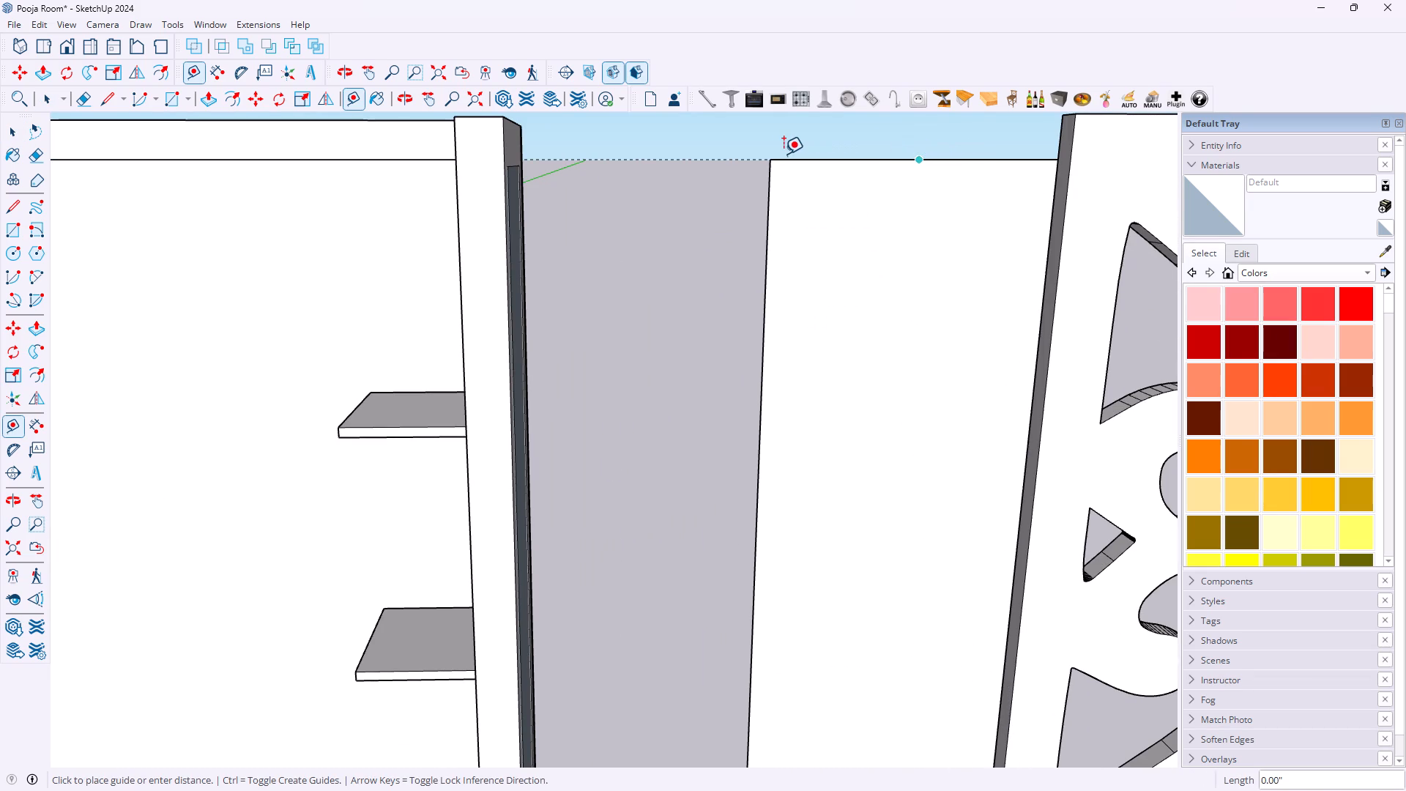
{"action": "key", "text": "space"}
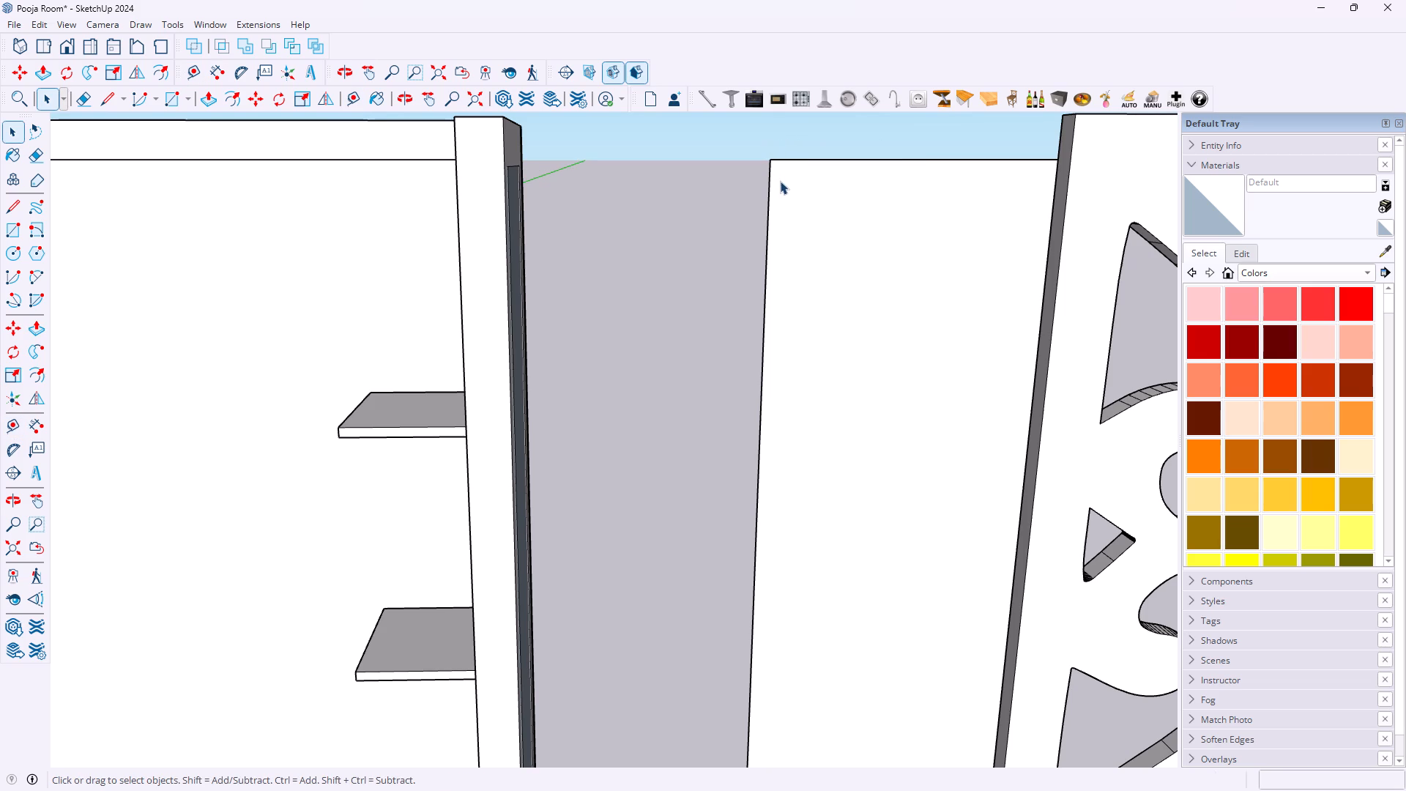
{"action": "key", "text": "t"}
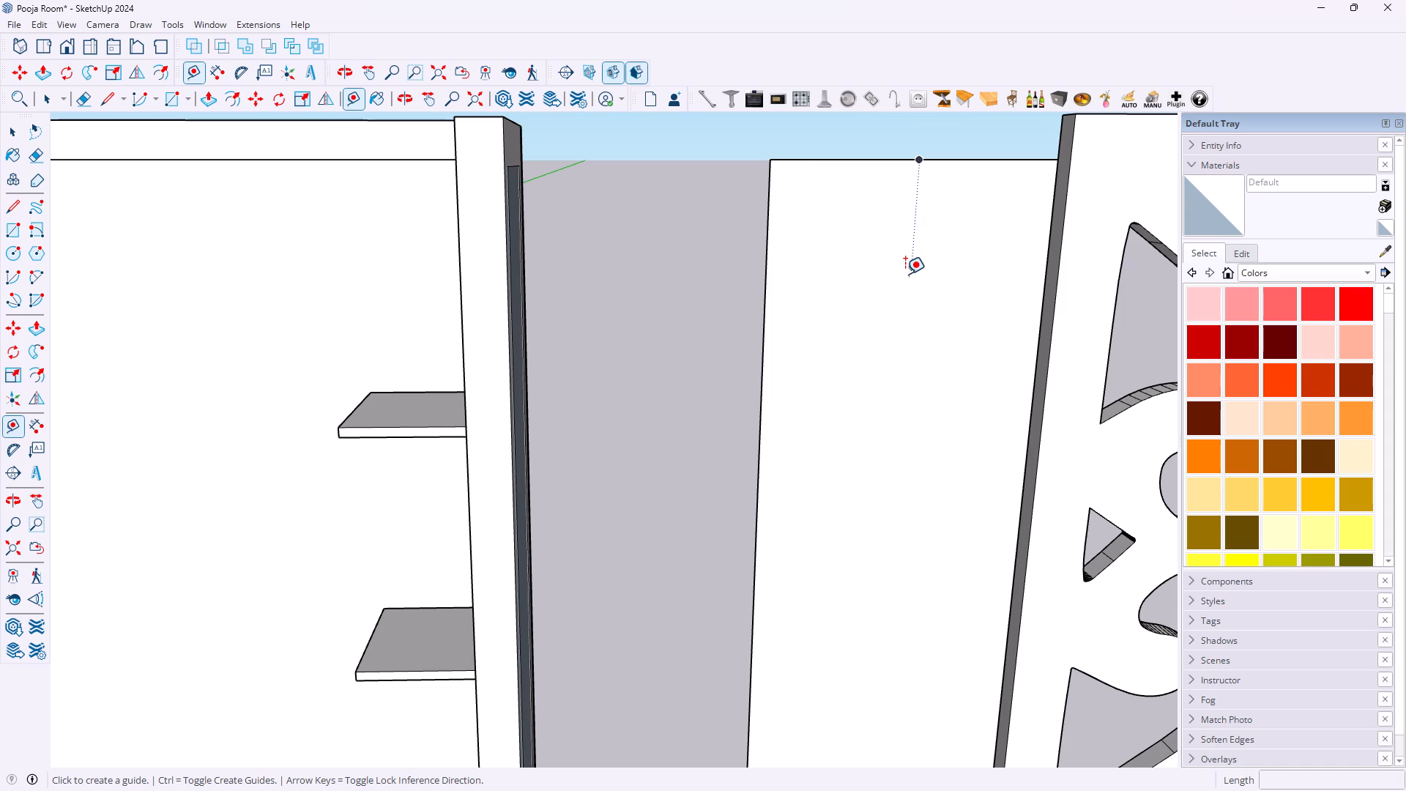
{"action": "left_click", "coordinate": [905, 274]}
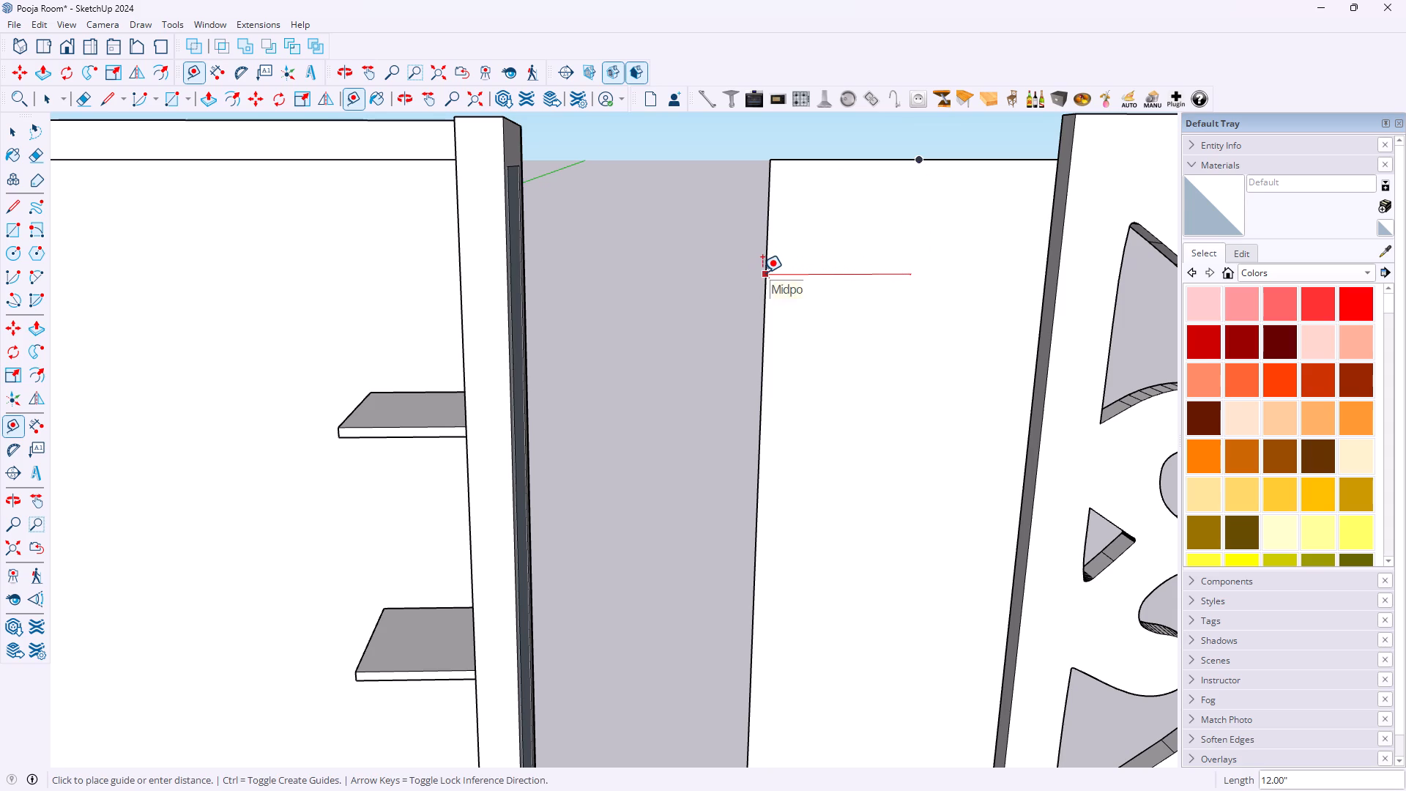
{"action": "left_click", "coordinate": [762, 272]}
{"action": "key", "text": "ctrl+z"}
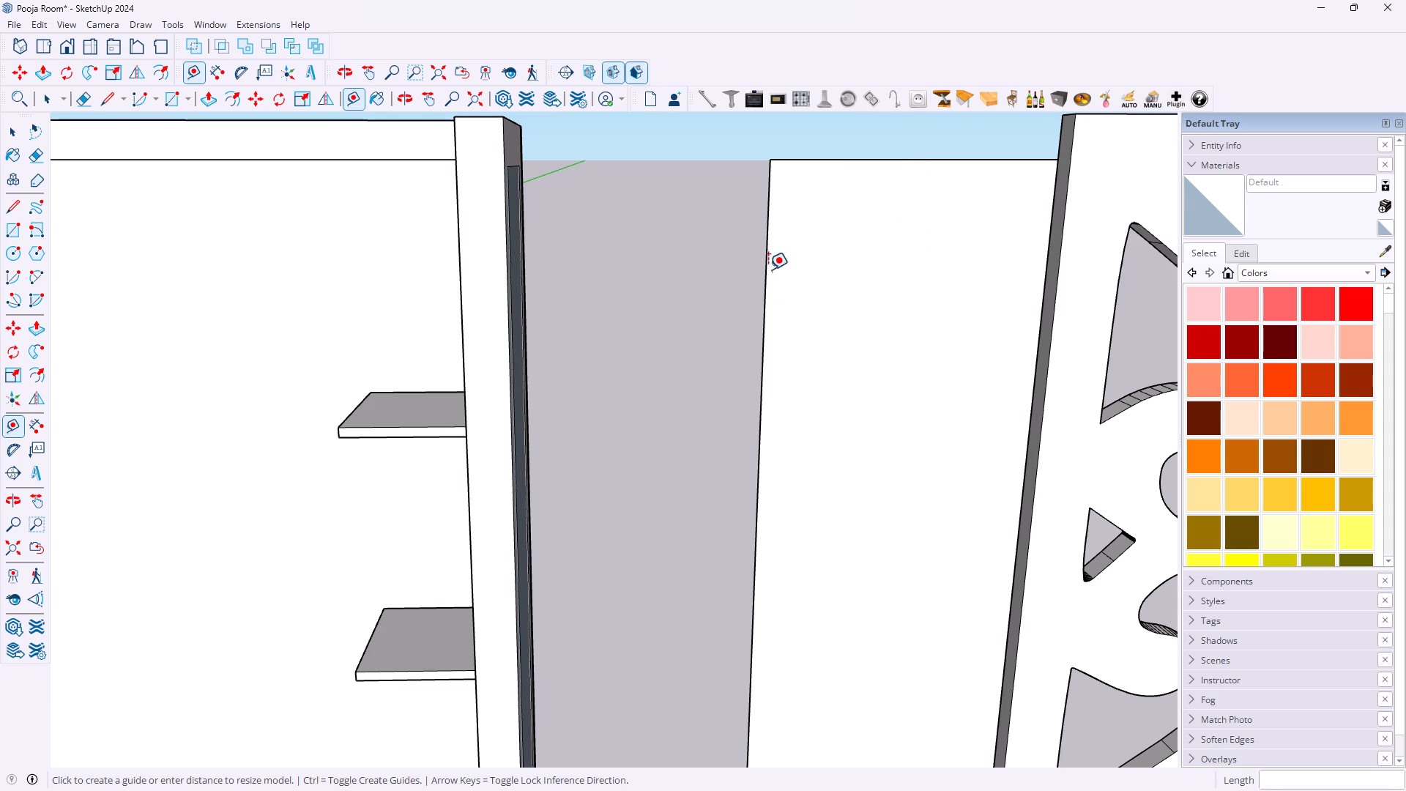
Place vertical guide lines directly on both long vertical edges of the separate backing face.
{"action": "left_click", "coordinate": [758, 367]}
{"action": "left_click", "coordinate": [774, 155]}
{"action": "scroll", "coordinate": [880, 185], "scroll_direction": "down", "scroll_amount": 1}
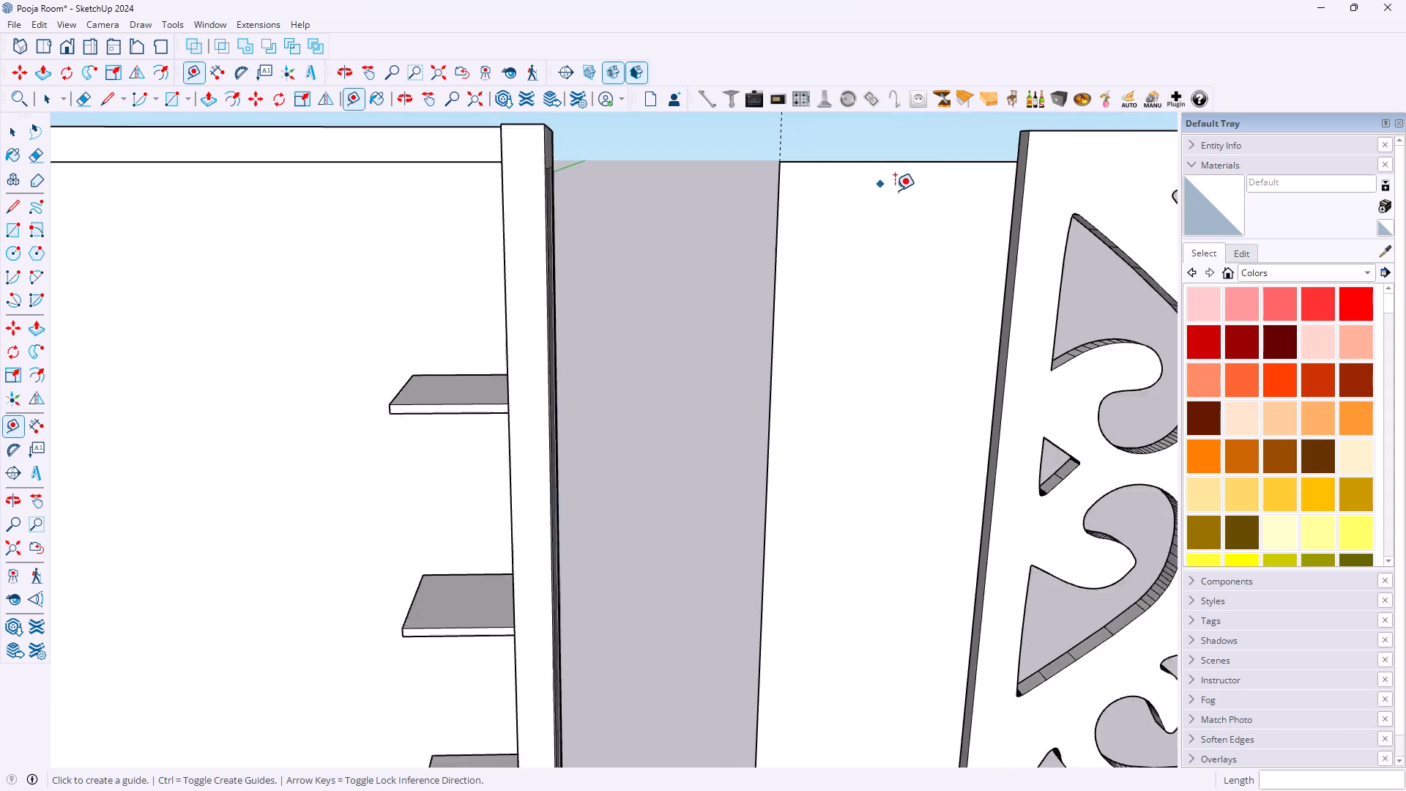
{"action": "scroll", "coordinate": [895, 190], "scroll_direction": "down", "scroll_amount": 2}
{"action": "scroll", "coordinate": [948, 191], "scroll_direction": "up", "scroll_amount": 3}
{"action": "scroll", "coordinate": [1011, 194], "scroll_direction": "down", "scroll_amount": 3}
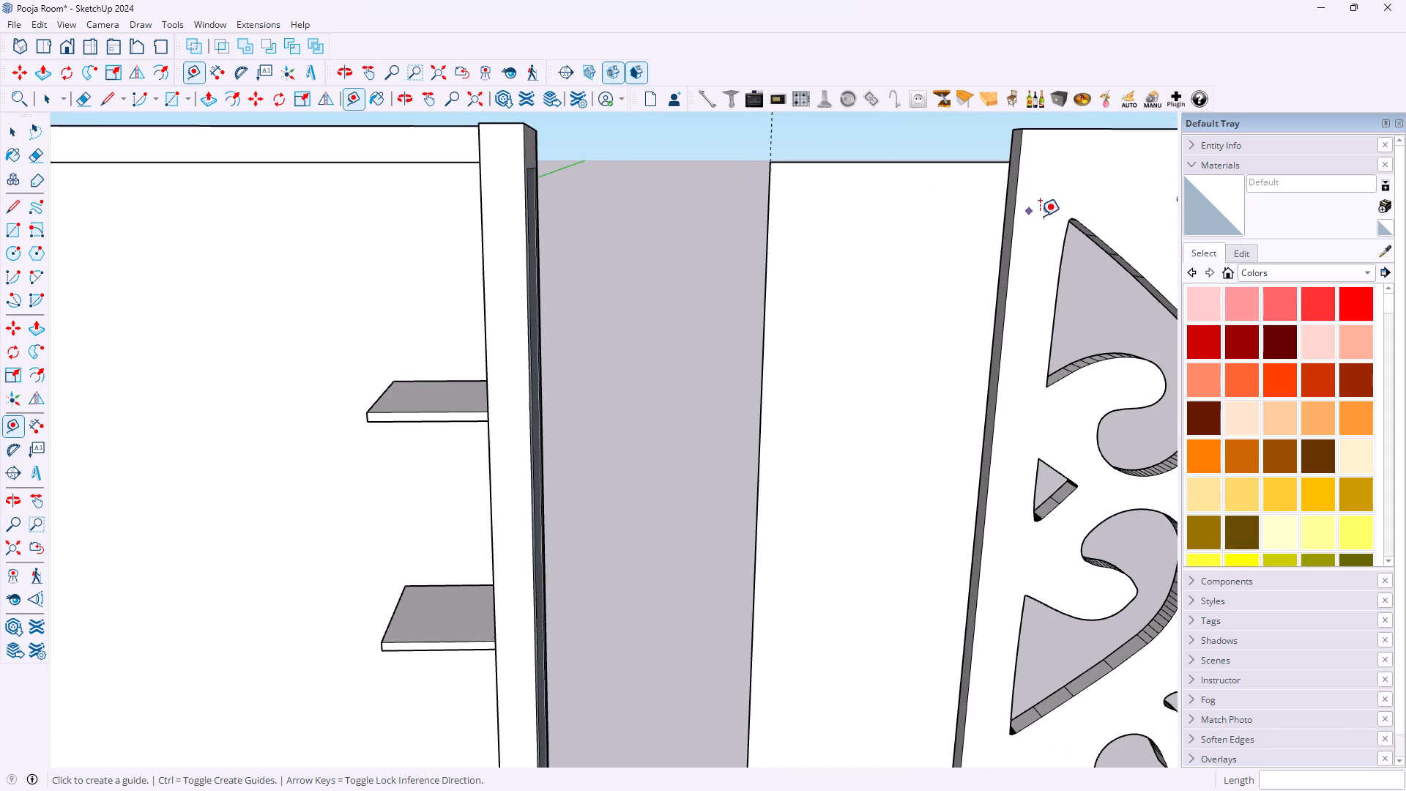
{"action": "middle_click_drag", "start_coordinate": [1097, 250], "coordinate": [828, 217]}
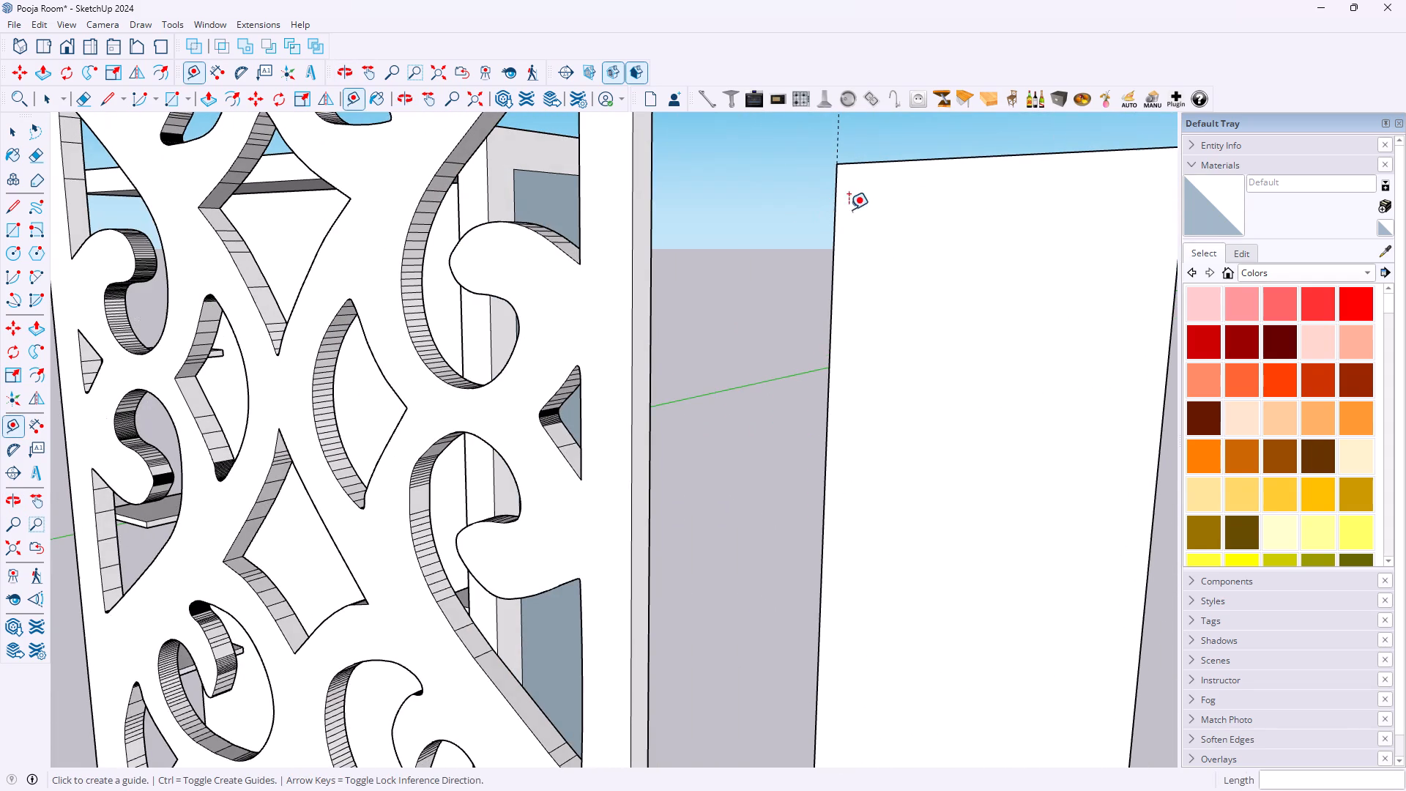
{"action": "scroll", "coordinate": [1101, 333], "scroll_direction": "down", "scroll_amount": 3}
{"action": "left_click", "coordinate": [1158, 285]}
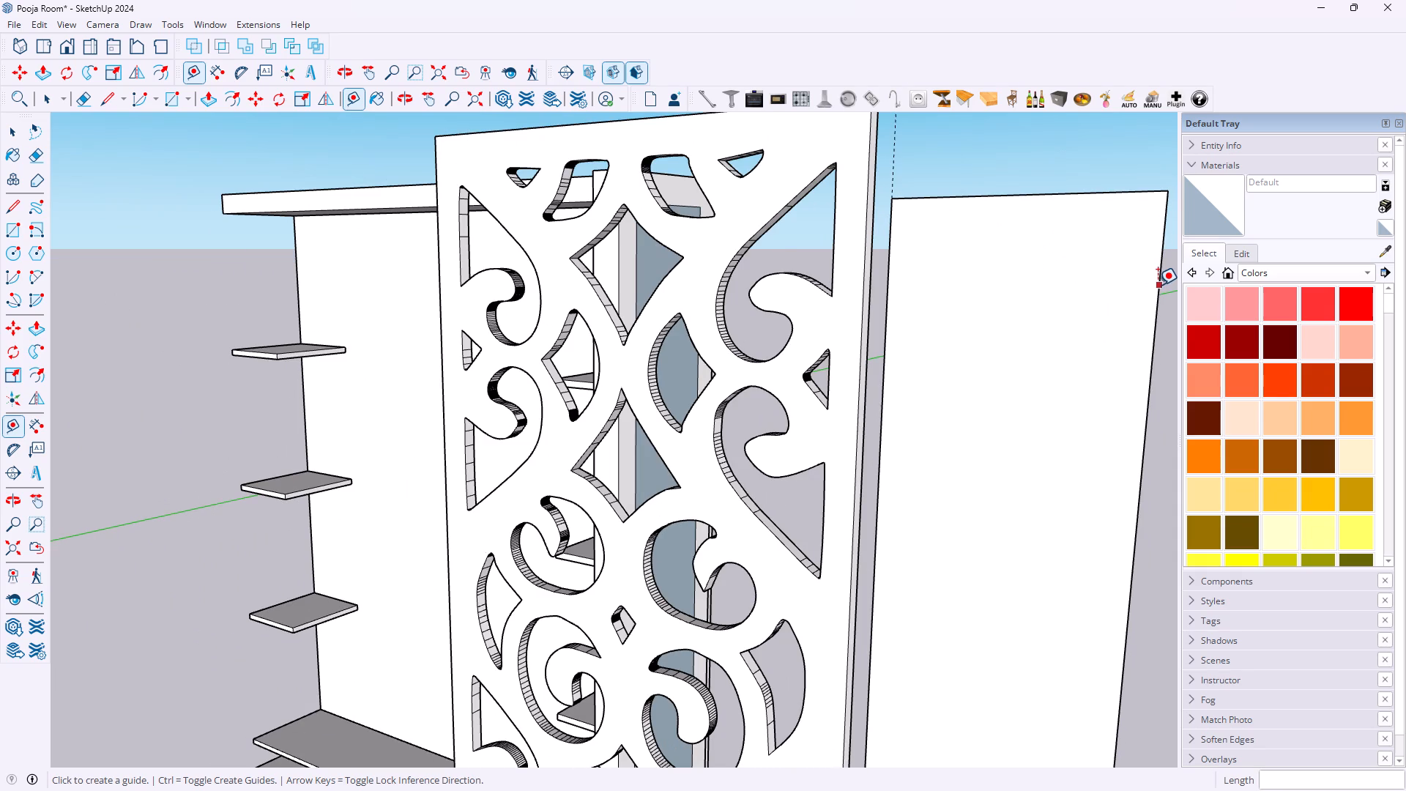
{"action": "left_click", "coordinate": [1164, 217]}
Place horizontal guide lines directly on the top and bottom edges of the backing face.
{"action": "left_click", "coordinate": [1027, 190]}
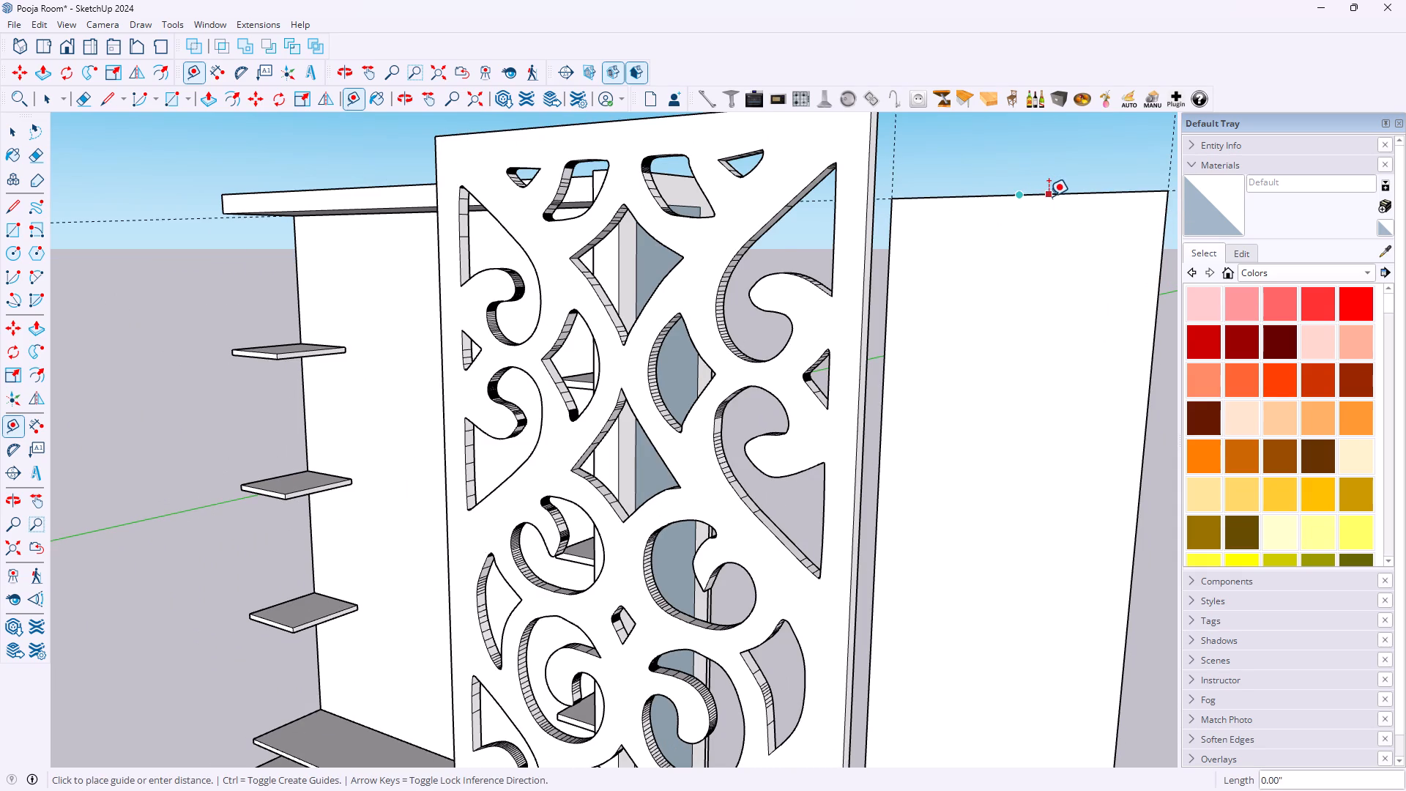
{"action": "left_click", "coordinate": [1049, 196]}
{"action": "scroll", "coordinate": [1049, 242], "scroll_direction": "down", "scroll_amount": 5}
{"action": "scroll", "coordinate": [1031, 571], "scroll_direction": "down", "scroll_amount": 1}
{"action": "scroll", "coordinate": [1007, 631], "scroll_direction": "down", "scroll_amount": 2}
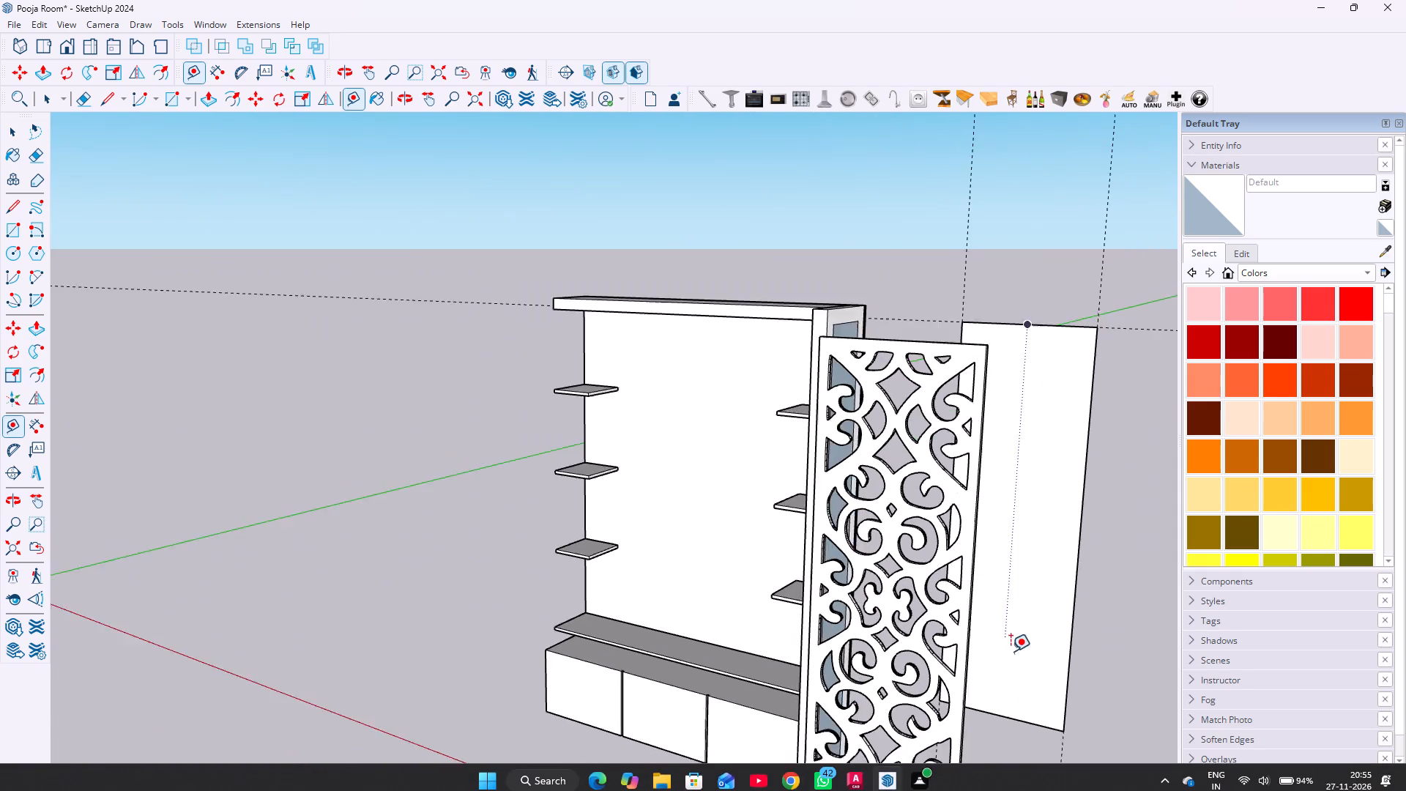
{"action": "scroll", "coordinate": [1011, 651], "scroll_direction": "down", "scroll_amount": 2}
{"action": "scroll", "coordinate": [1012, 726], "scroll_direction": "up", "scroll_amount": 13}
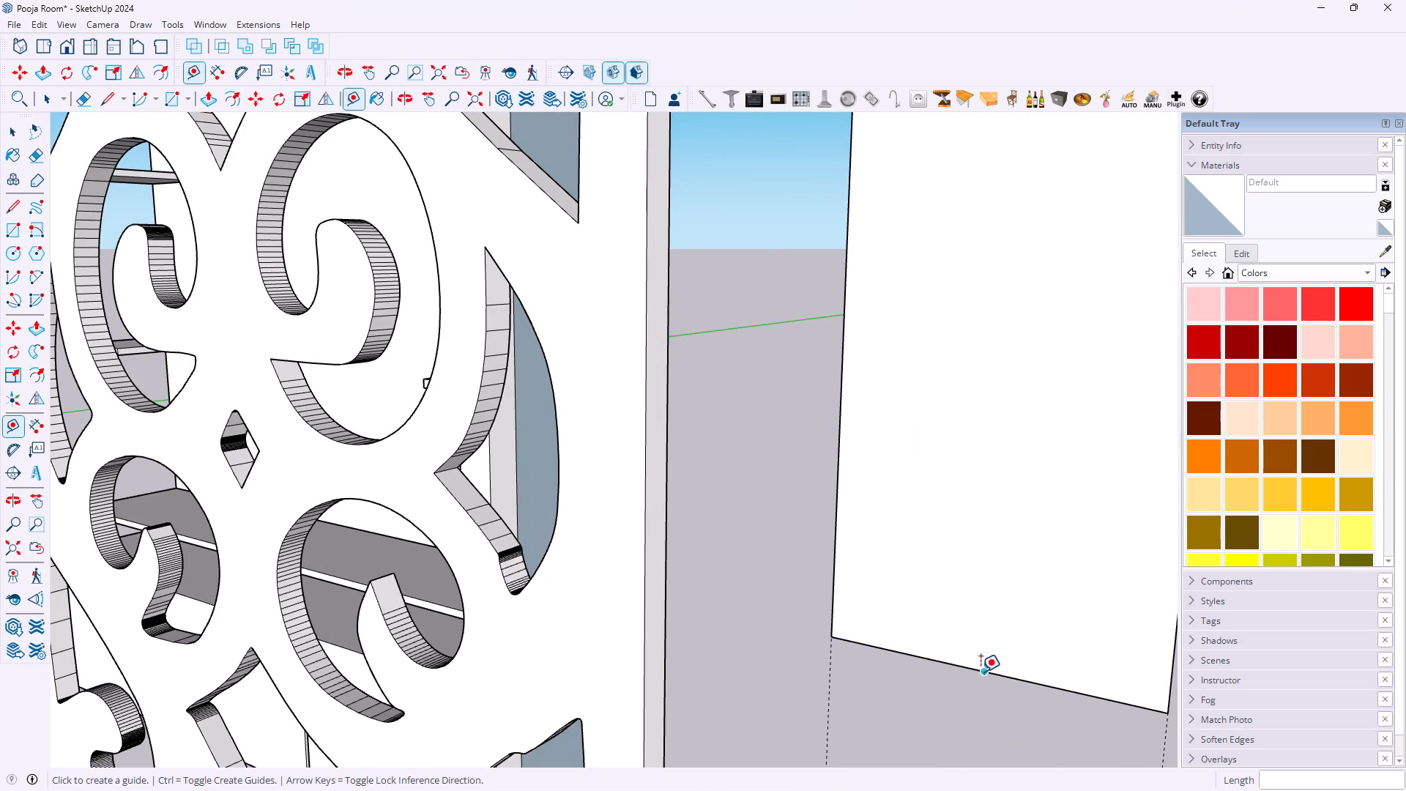
{"action": "left_click", "coordinate": [981, 672]}
{"action": "left_click", "coordinate": [983, 677]}
{"action": "scroll", "coordinate": [1019, 539], "scroll_direction": "down", "scroll_amount": 5}
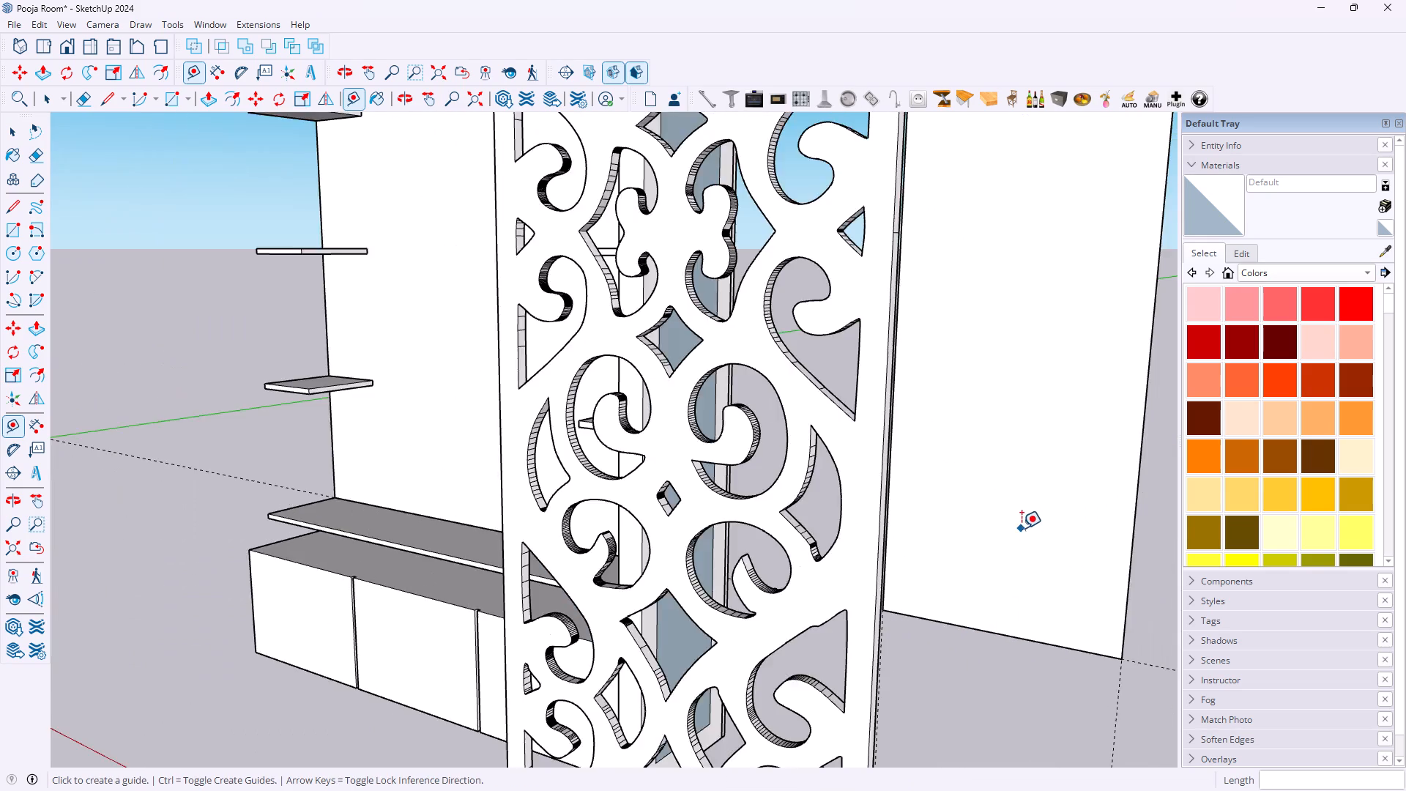
{"action": "scroll", "coordinate": [1022, 528], "scroll_direction": "down", "scroll_amount": 11}
{"action": "key", "text": "space"}
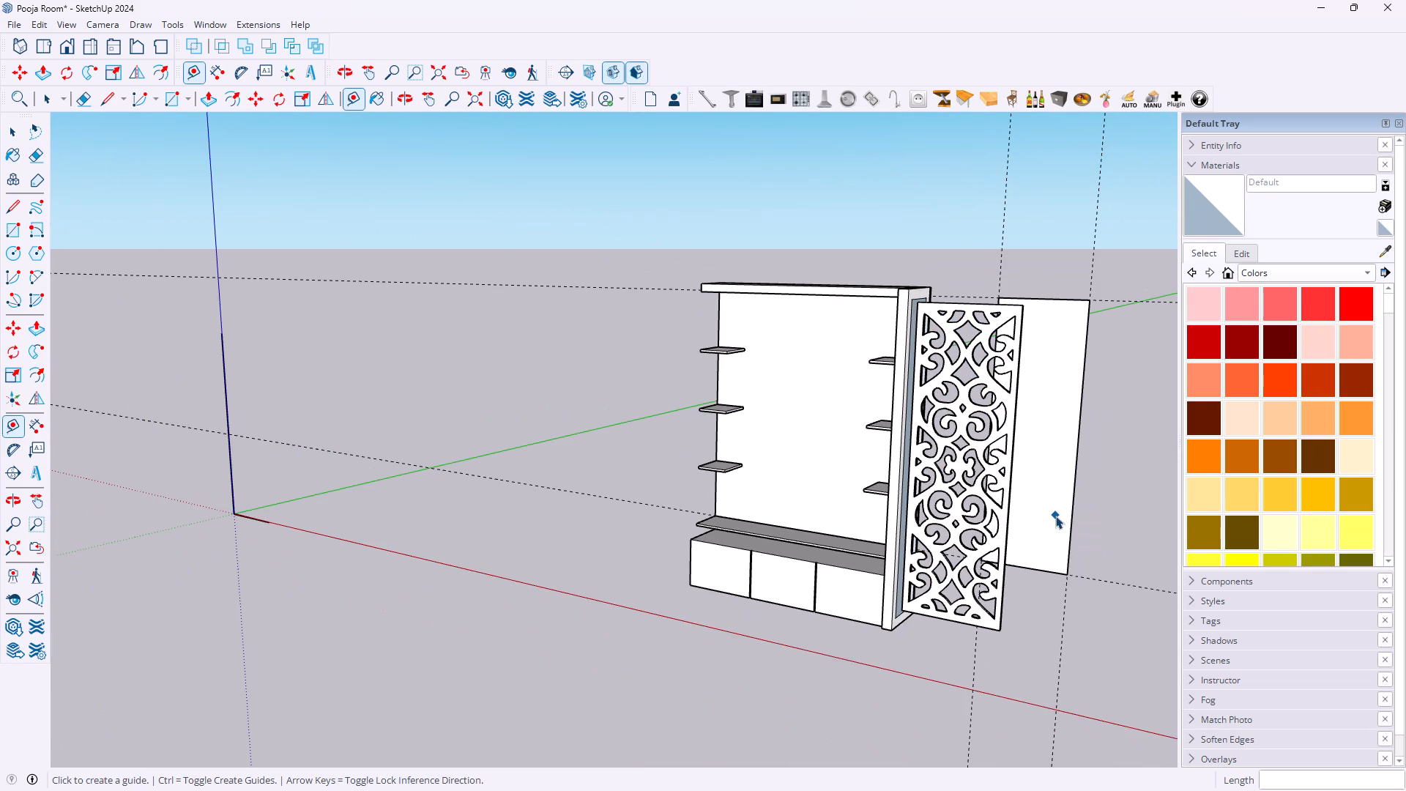
Move the separate backing face about 35.90" along the bottom guide line, away from the jali panel and the vertical guides.
{"action": "left_click", "coordinate": [1052, 516]}
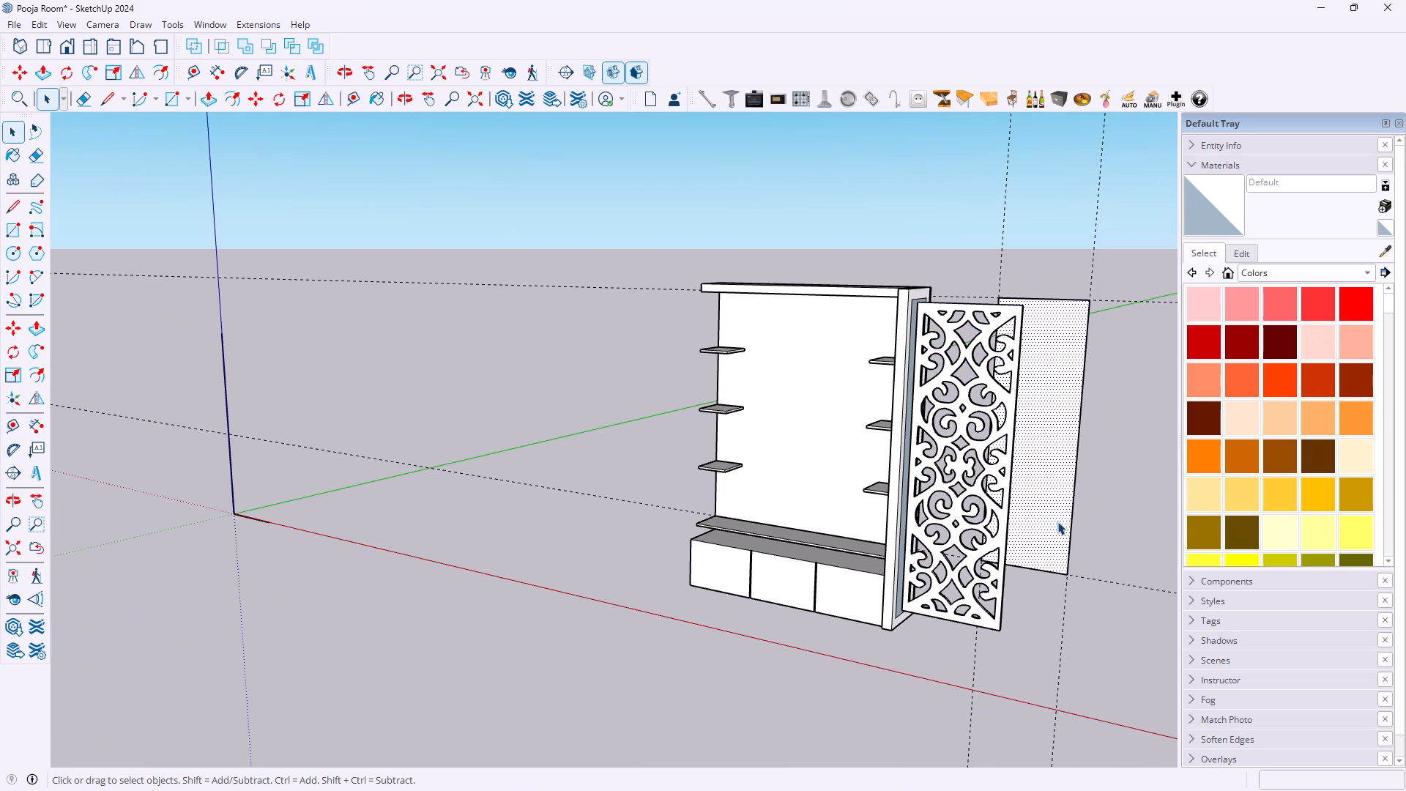
{"action": "triple_click", "coordinate": [1057, 521]}
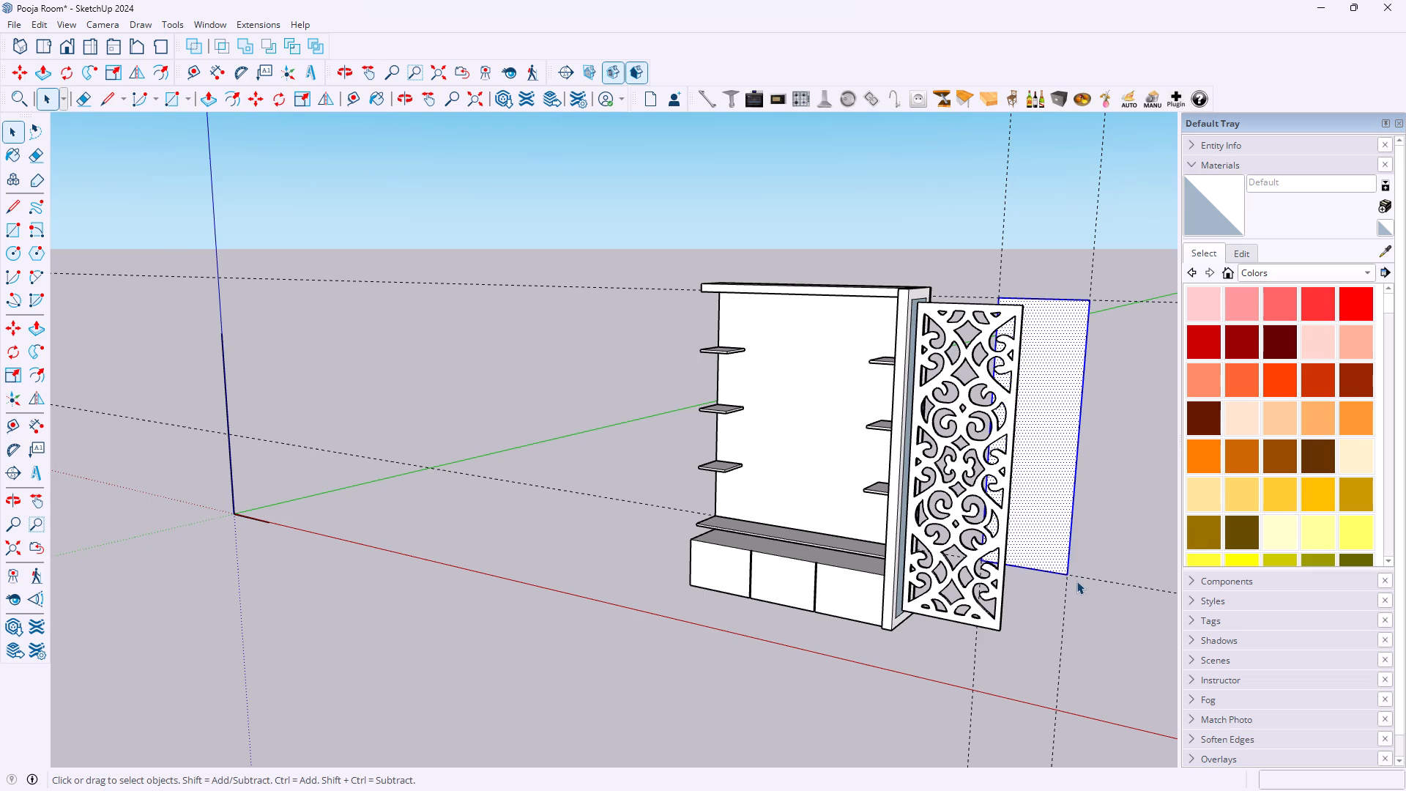
{"action": "key", "text": "m"}
{"action": "scroll", "coordinate": [1079, 590], "scroll_direction": "up", "scroll_amount": 13}
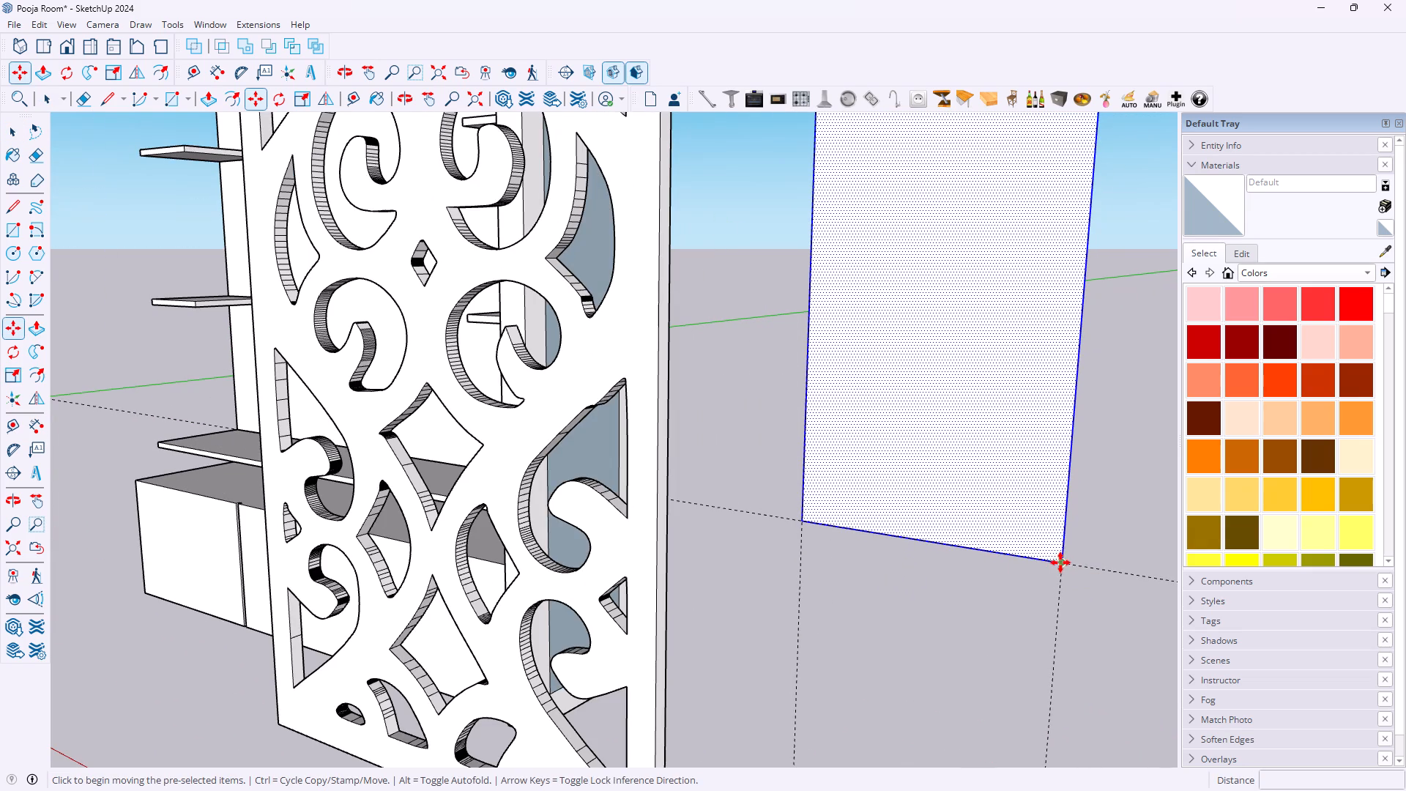
{"action": "left_click", "coordinate": [1063, 562]}
{"action": "scroll", "coordinate": [1060, 549], "scroll_direction": "down", "scroll_amount": 10}
{"action": "scroll", "coordinate": [1123, 547], "scroll_direction": "down", "scroll_amount": 6}
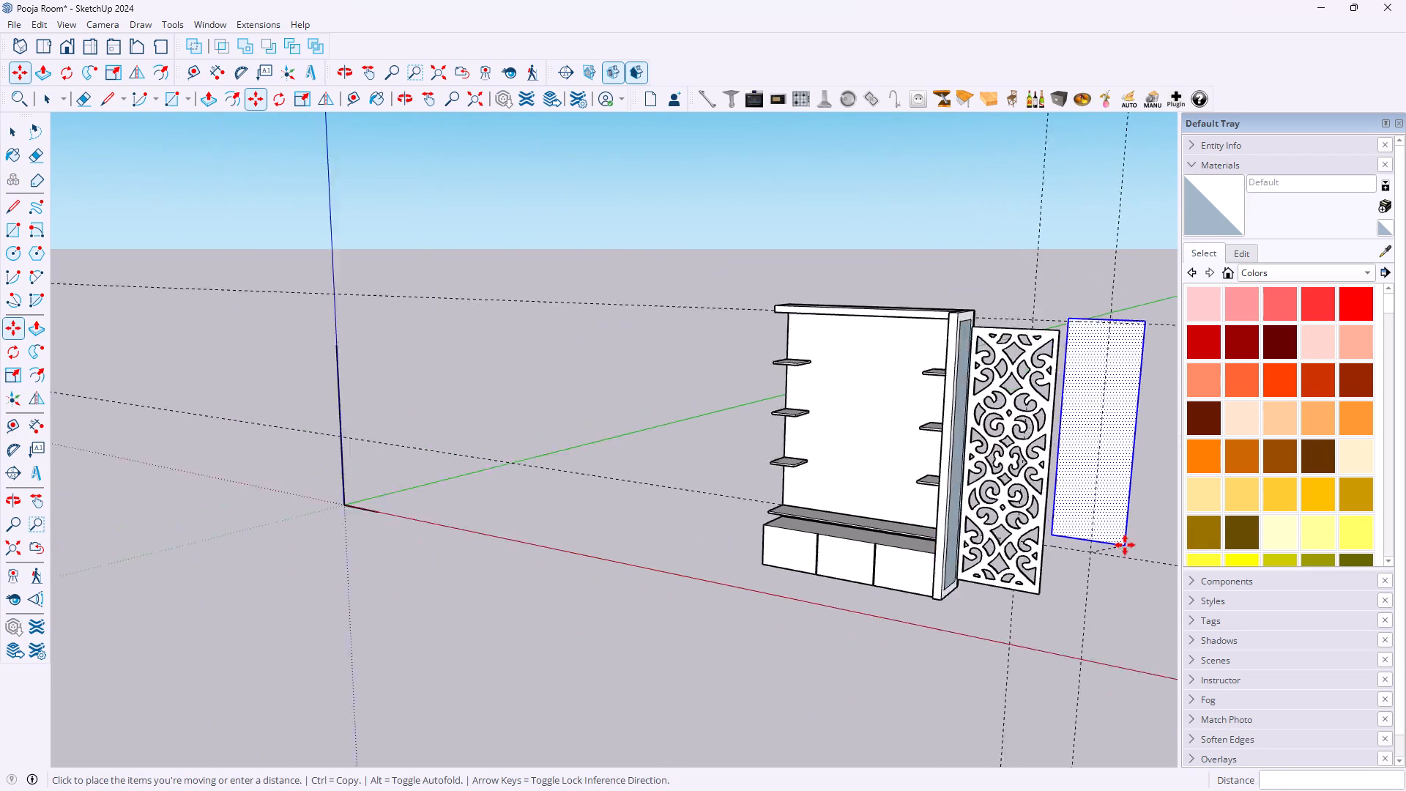
{"action": "scroll", "coordinate": [1125, 545], "scroll_direction": "down", "scroll_amount": 6}
{"action": "left_click", "coordinate": [1175, 558]}
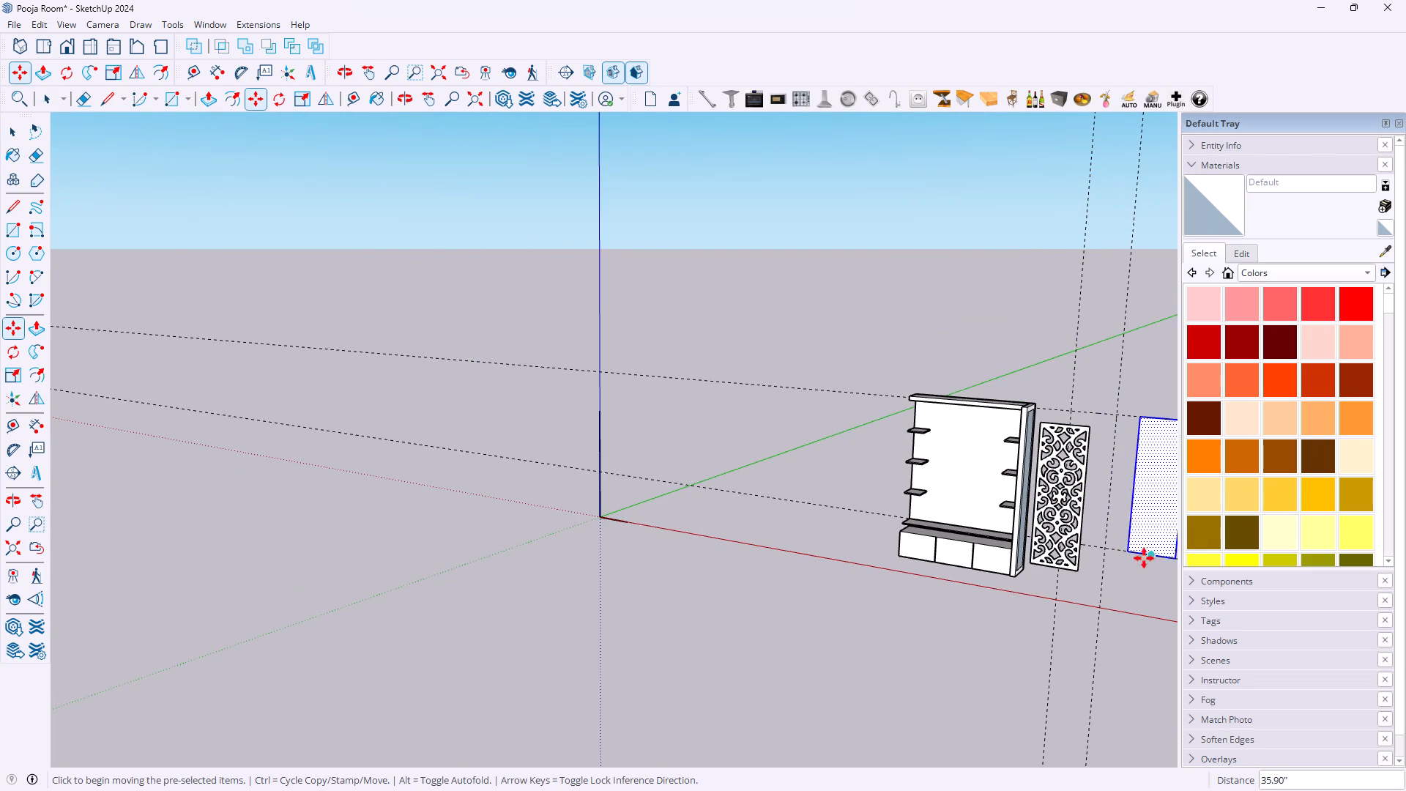
{"action": "scroll", "coordinate": [1072, 569], "scroll_direction": "up", "scroll_amount": 3}
{"action": "key", "text": "space"}
Move the jali panel about 59.21" by its outer bottom corner onto the intersection of the bottom and outer vertical guide lines.
{"action": "scroll", "coordinate": [1070, 555], "scroll_direction": "up", "scroll_amount": 1}
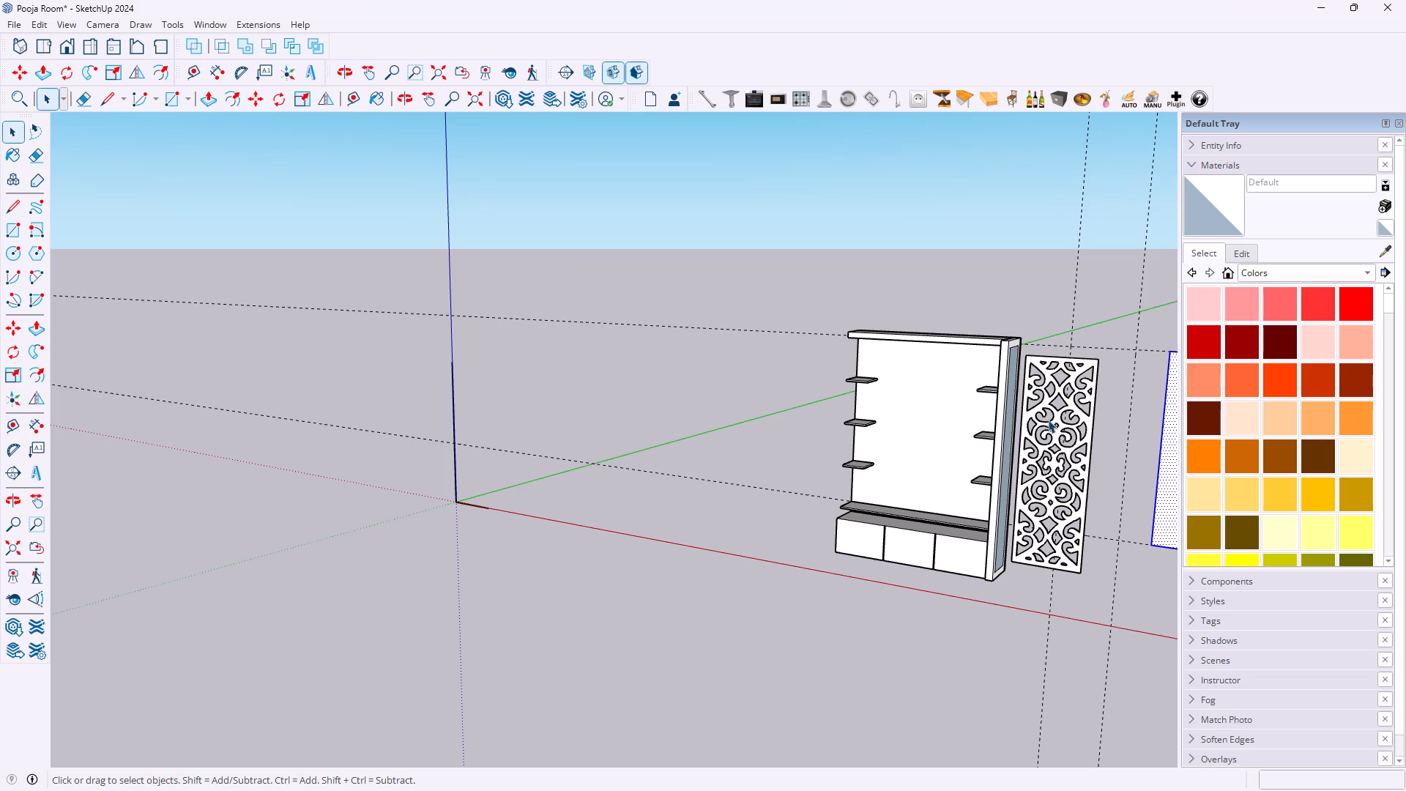
{"action": "scroll", "coordinate": [1031, 399], "scroll_direction": "up", "scroll_amount": 4}
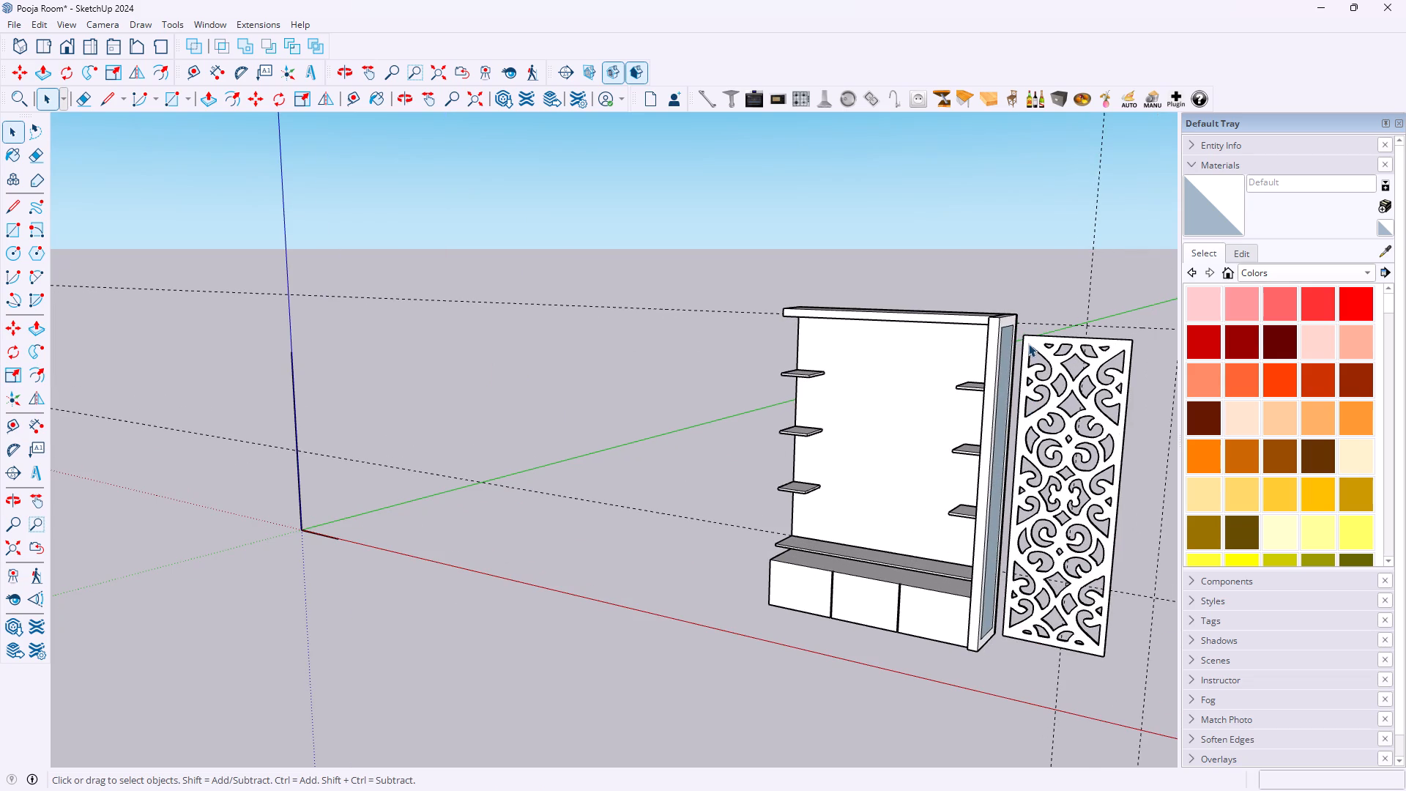
{"action": "left_click", "coordinate": [1028, 343]}
{"action": "key", "text": "m"}
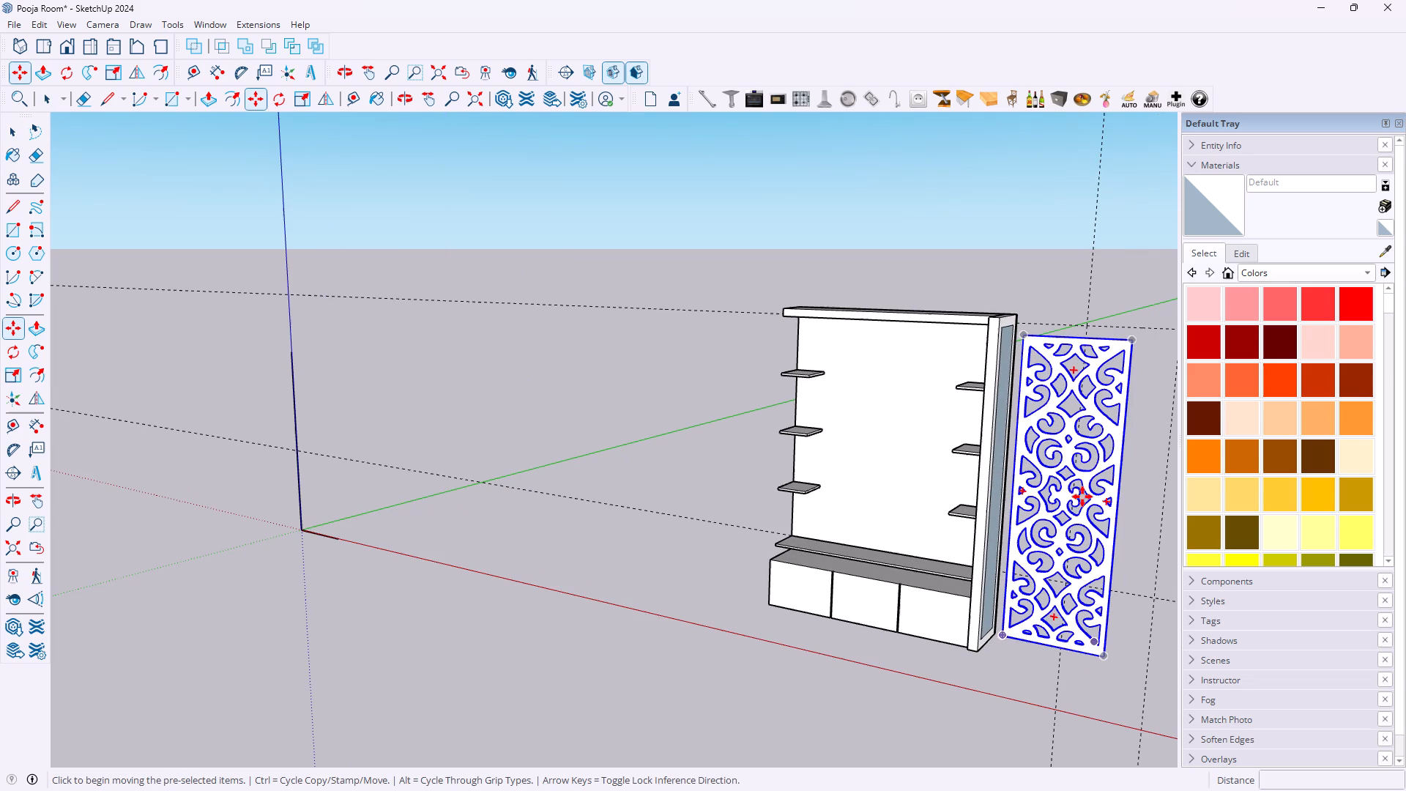
{"action": "left_click", "coordinate": [1104, 657]}
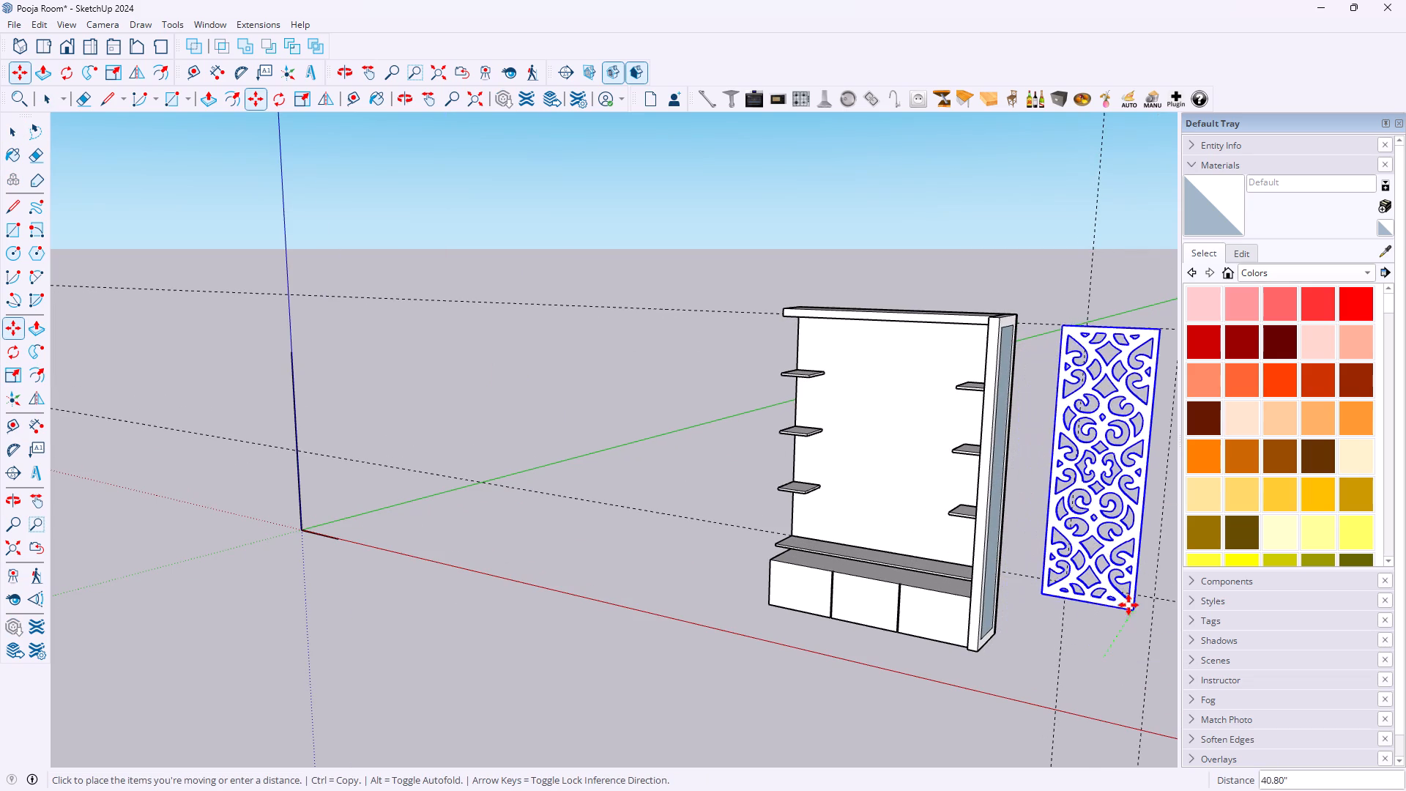
{"action": "scroll", "coordinate": [1139, 601], "scroll_direction": "up", "scroll_amount": 18}
{"action": "scroll", "coordinate": [1011, 560], "scroll_direction": "down", "scroll_amount": 3}
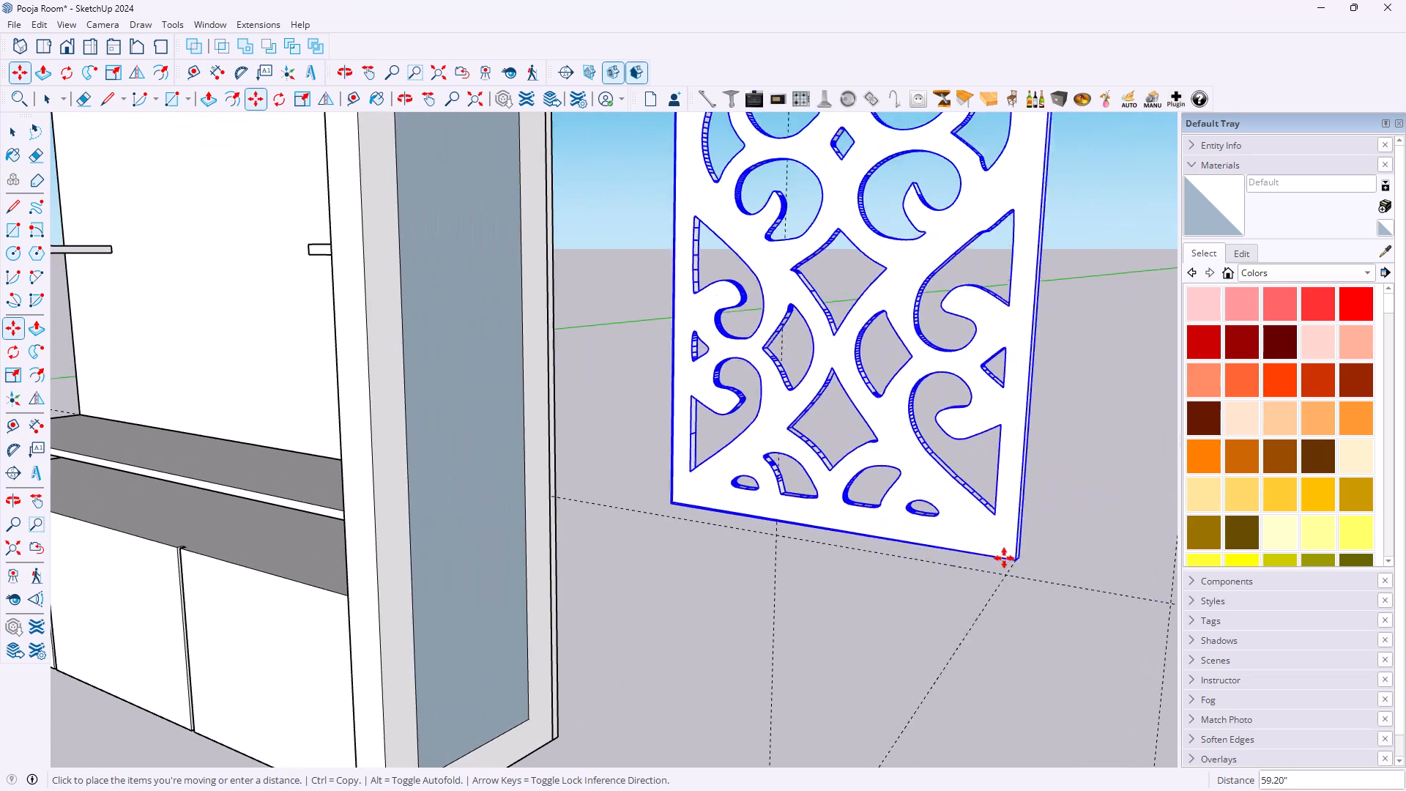
{"action": "scroll", "coordinate": [1004, 558], "scroll_direction": "down", "scroll_amount": 3}
{"action": "middle_click_drag", "start_coordinate": [989, 536], "coordinate": [1082, 545]}
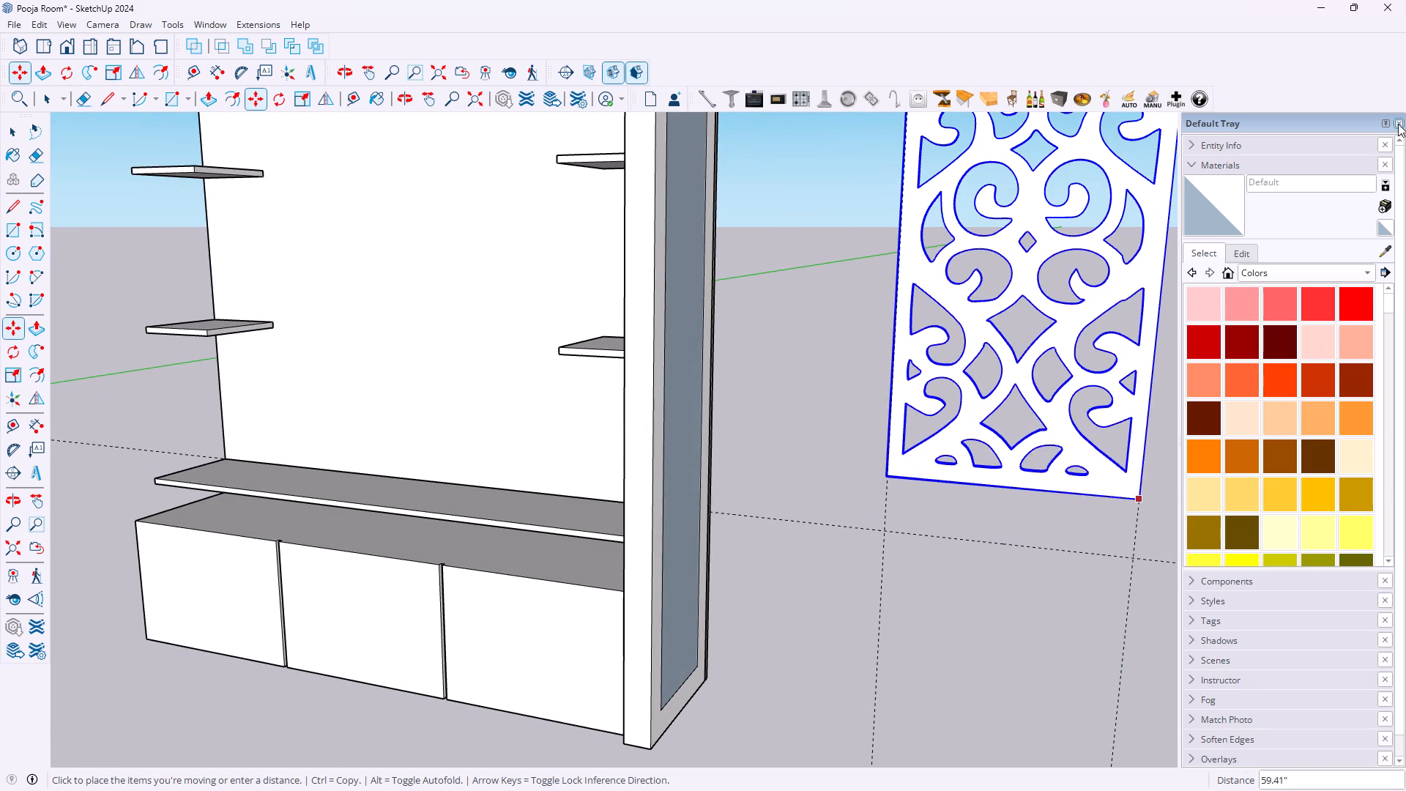
{"action": "left_click", "coordinate": [1398, 124]}
{"action": "scroll", "coordinate": [1230, 478], "scroll_direction": "up", "scroll_amount": 2}
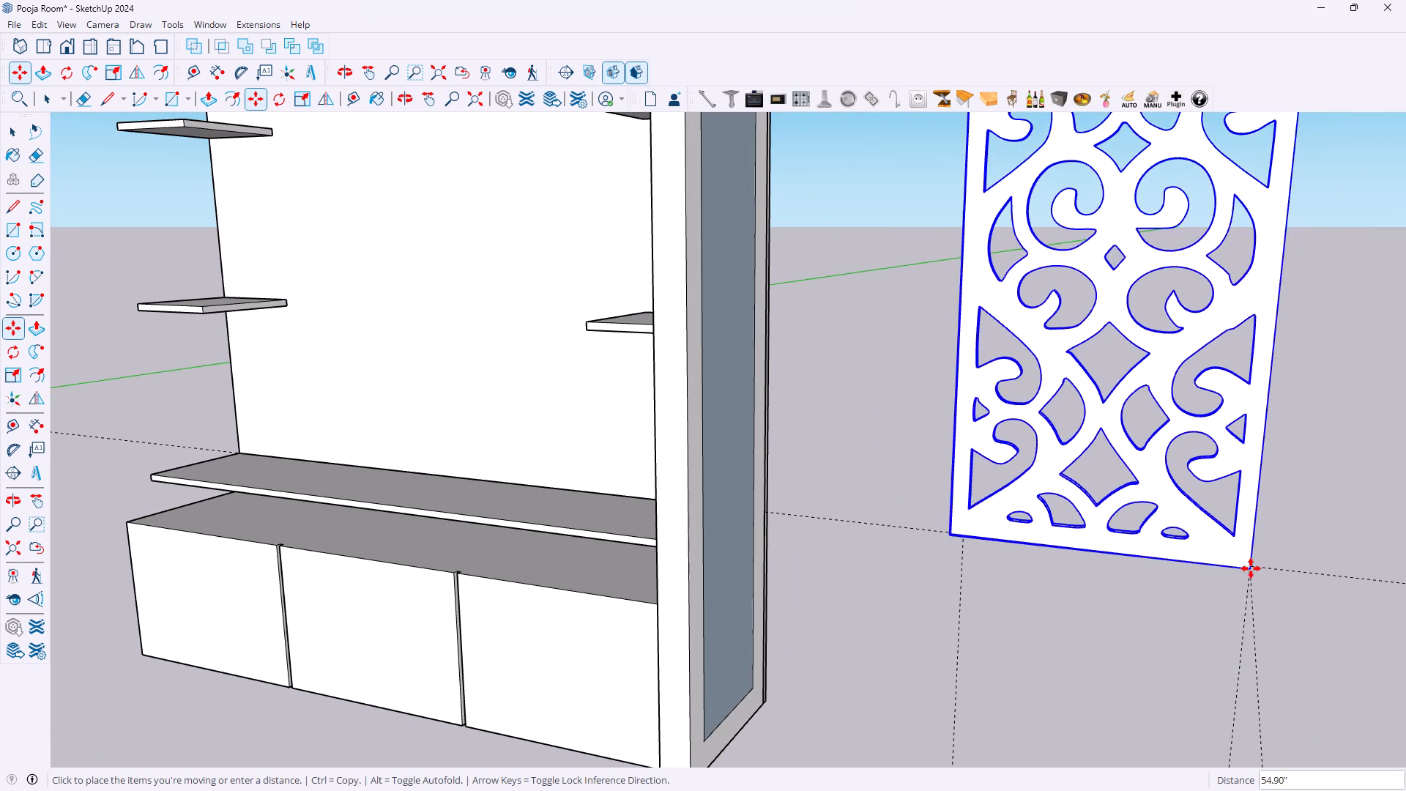
{"action": "scroll", "coordinate": [1252, 566], "scroll_direction": "up", "scroll_amount": 13}
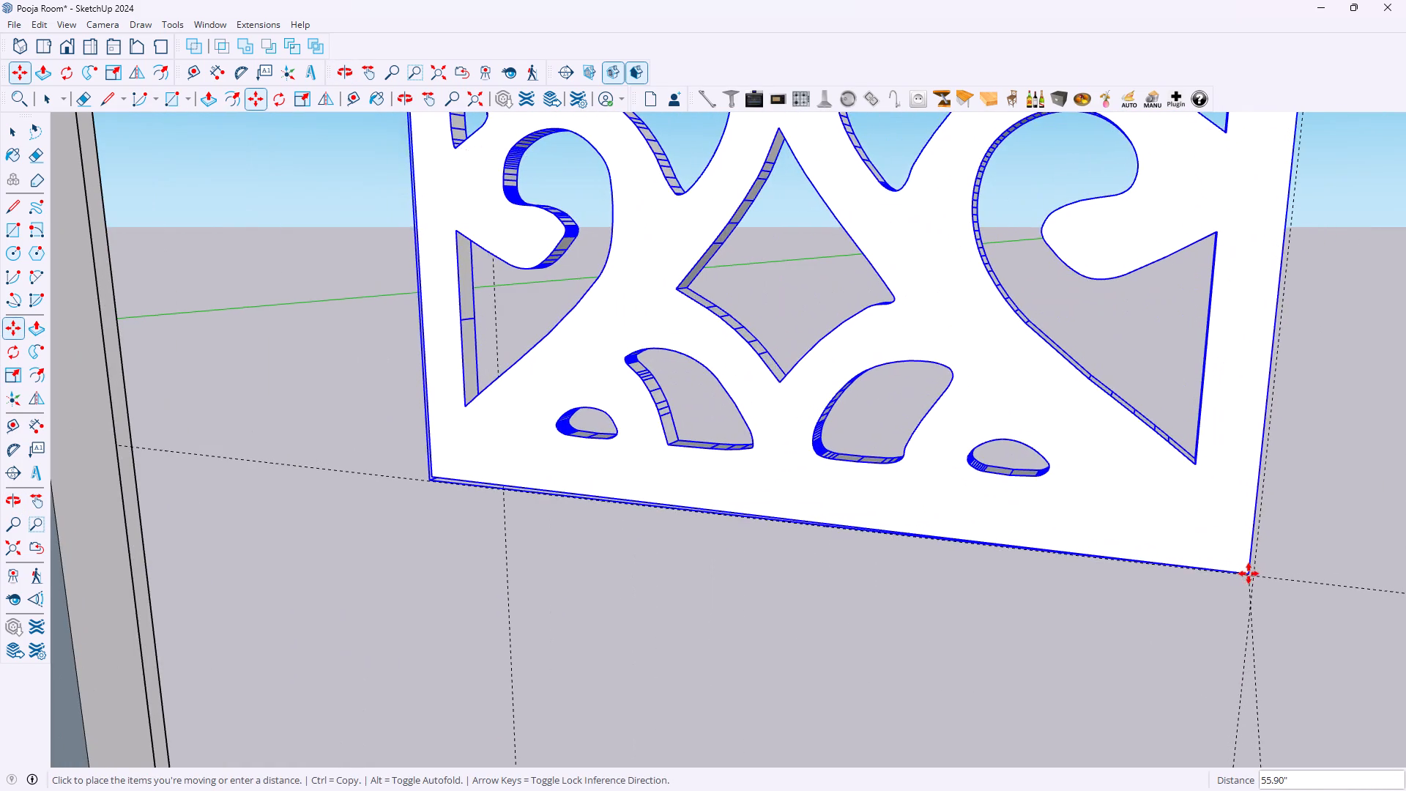
{"action": "middle_click_drag", "start_coordinate": [1255, 575], "coordinate": [1085, 552]}
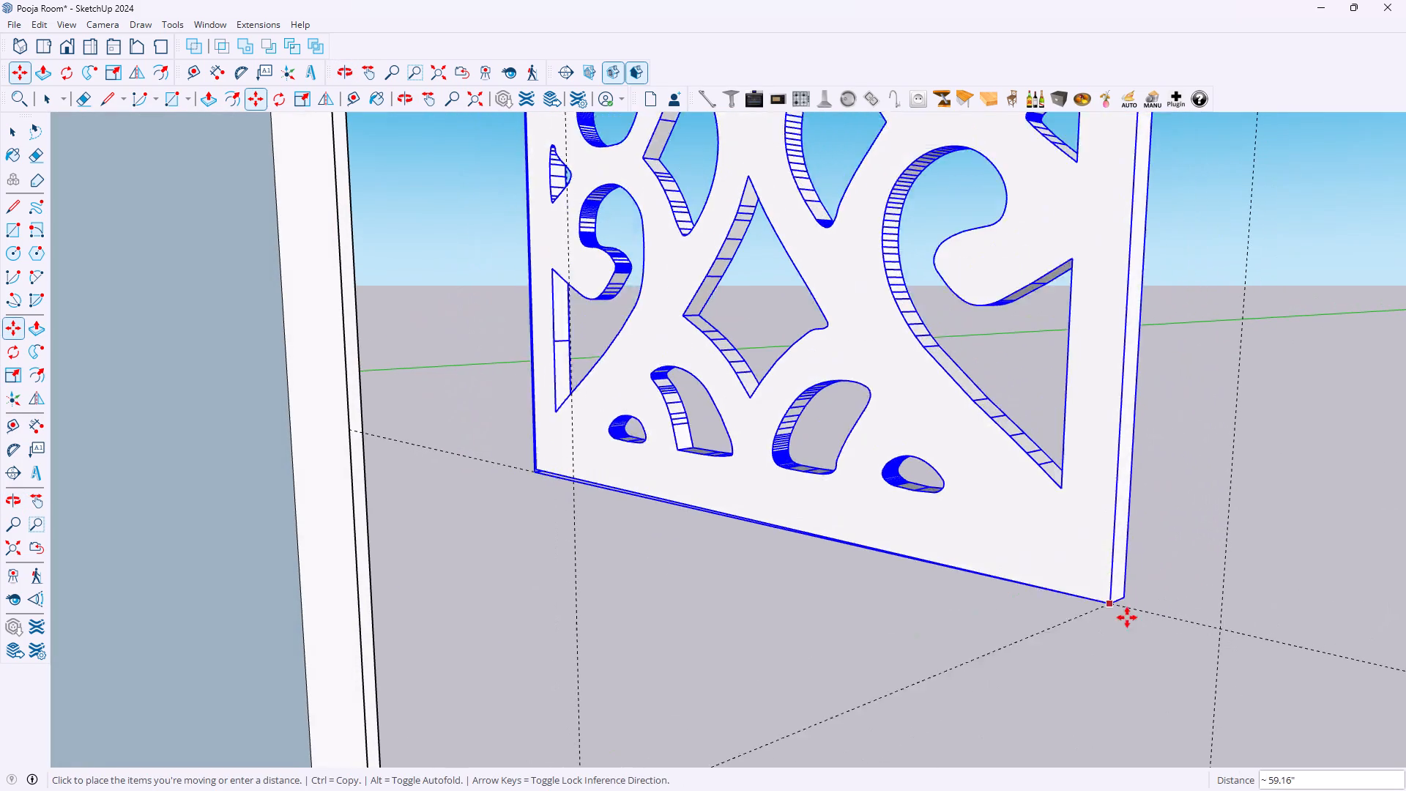
{"action": "scroll", "coordinate": [1222, 630], "scroll_direction": "up", "scroll_amount": 1}
{"action": "middle_click_drag", "start_coordinate": [1218, 628], "coordinate": [1138, 596]}
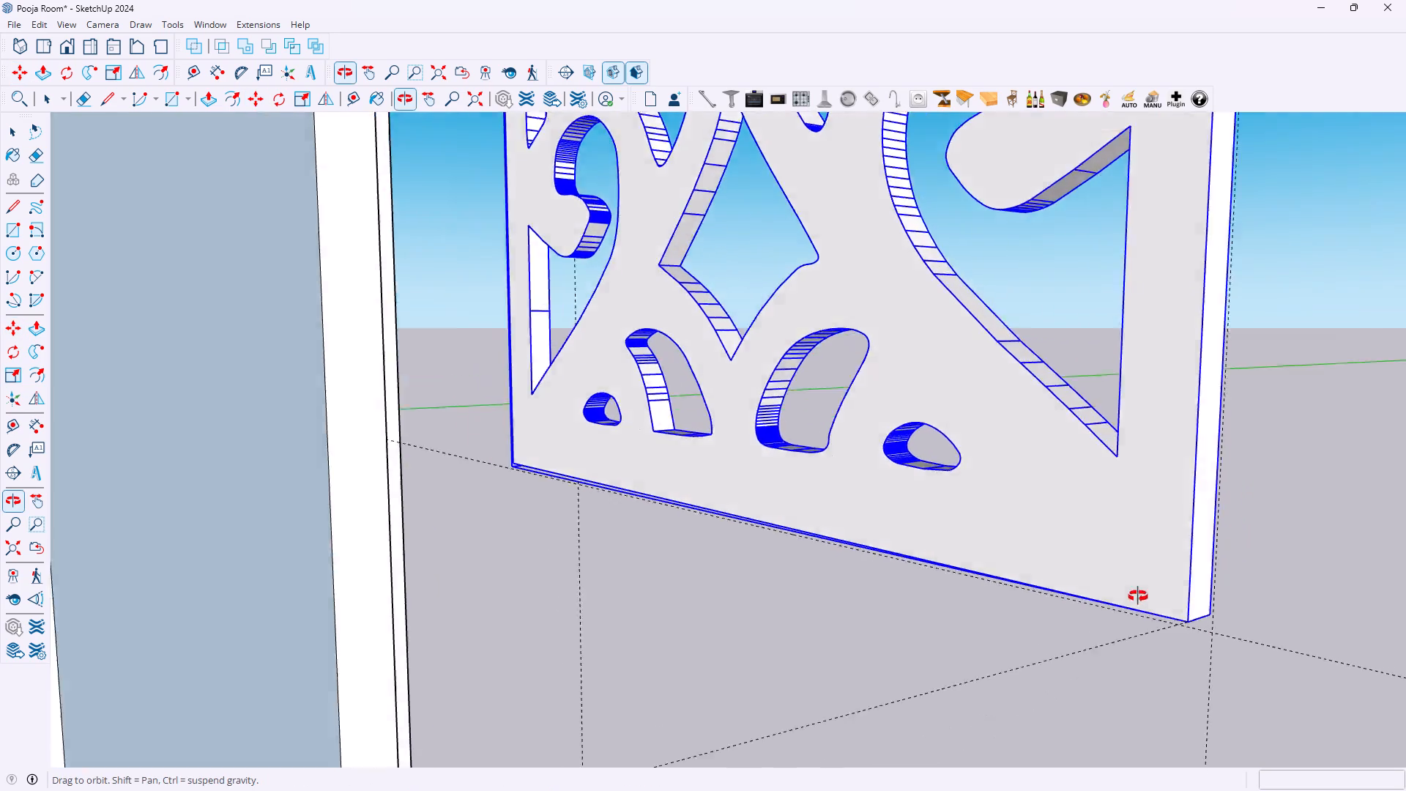
{"action": "middle_click_drag", "start_coordinate": [1138, 596], "coordinate": [951, 571]}
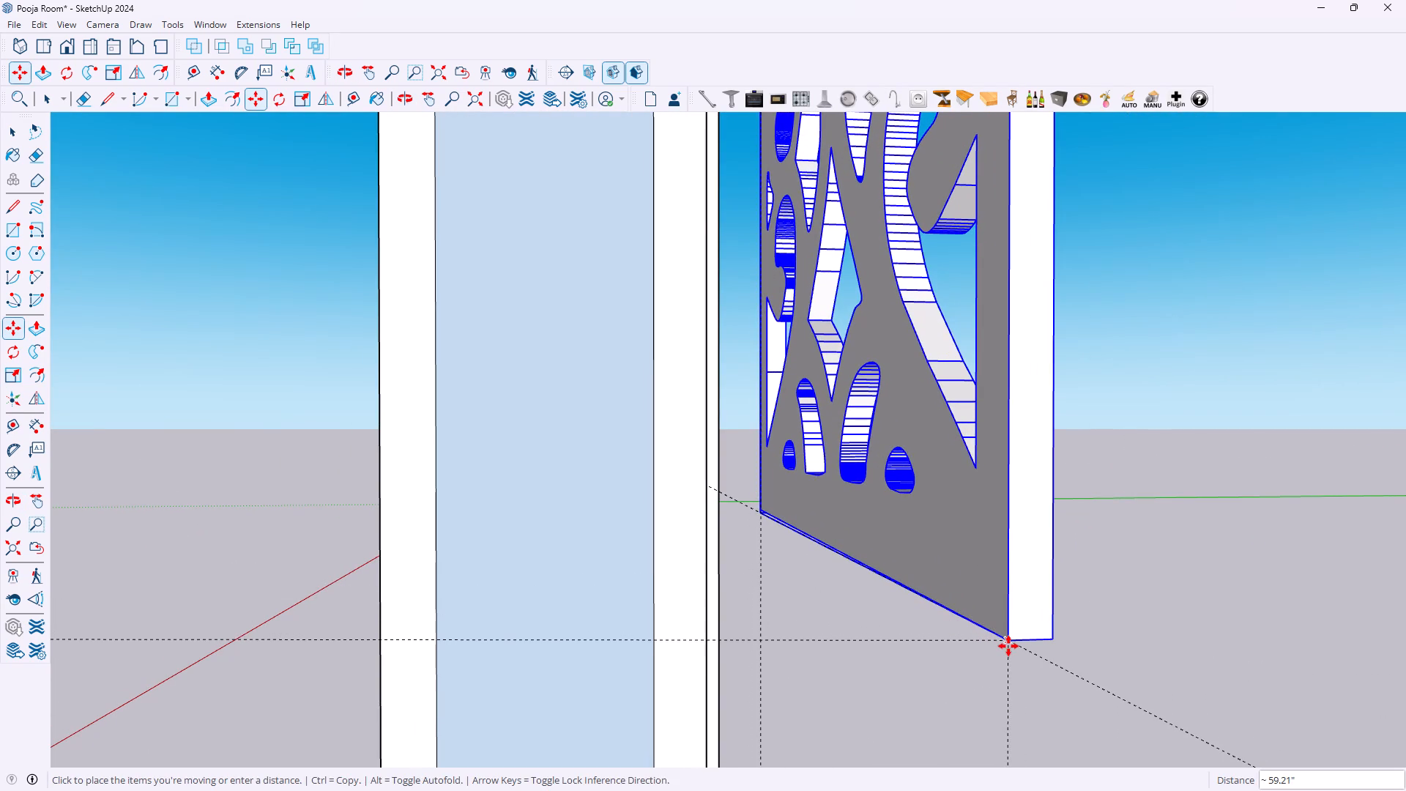
{"action": "left_click", "coordinate": [1008, 645]}
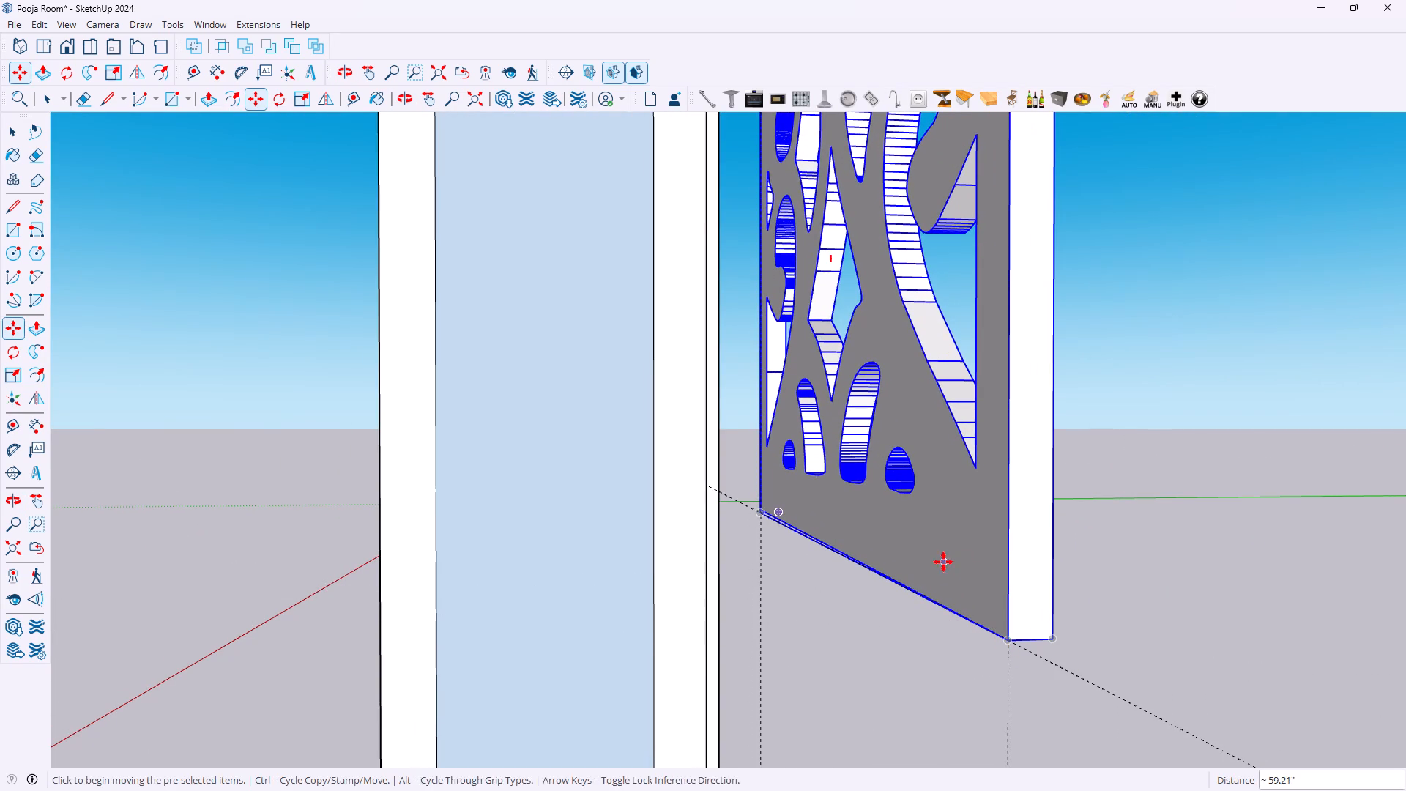
Examine how the jali panel's opposite bottom corner lines up with the vertical and bottom guide lines.
{"action": "middle_click_drag", "start_coordinate": [943, 562], "coordinate": [1301, 594]}
{"action": "scroll", "coordinate": [505, 494], "scroll_direction": "down", "scroll_amount": 4}
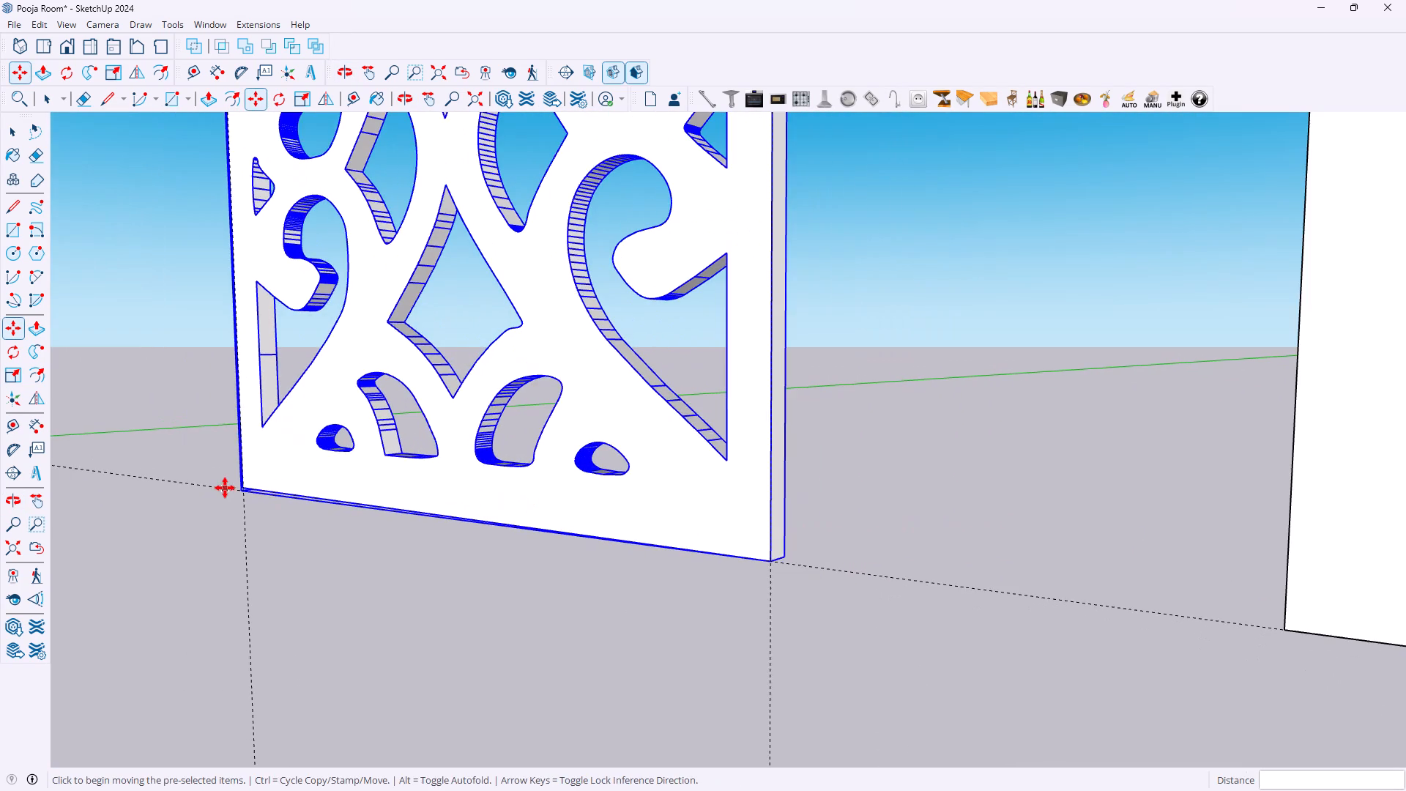
{"action": "middle_click_drag", "start_coordinate": [225, 488], "coordinate": [520, 500]}
{"action": "scroll", "coordinate": [402, 471], "scroll_direction": "down", "scroll_amount": 8}
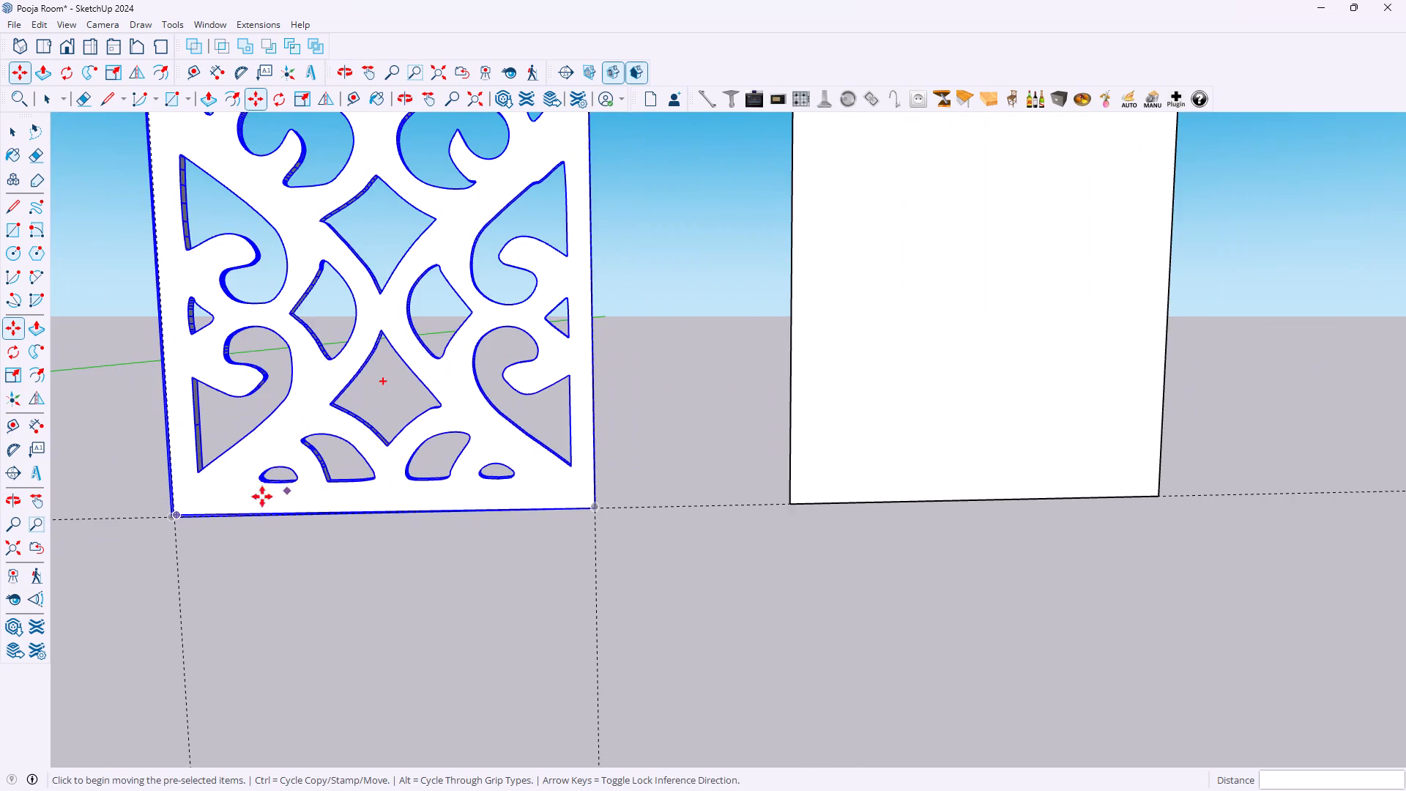
{"action": "scroll", "coordinate": [197, 500], "scroll_direction": "up", "scroll_amount": 12}
{"action": "scroll", "coordinate": [171, 507], "scroll_direction": "down", "scroll_amount": 5}
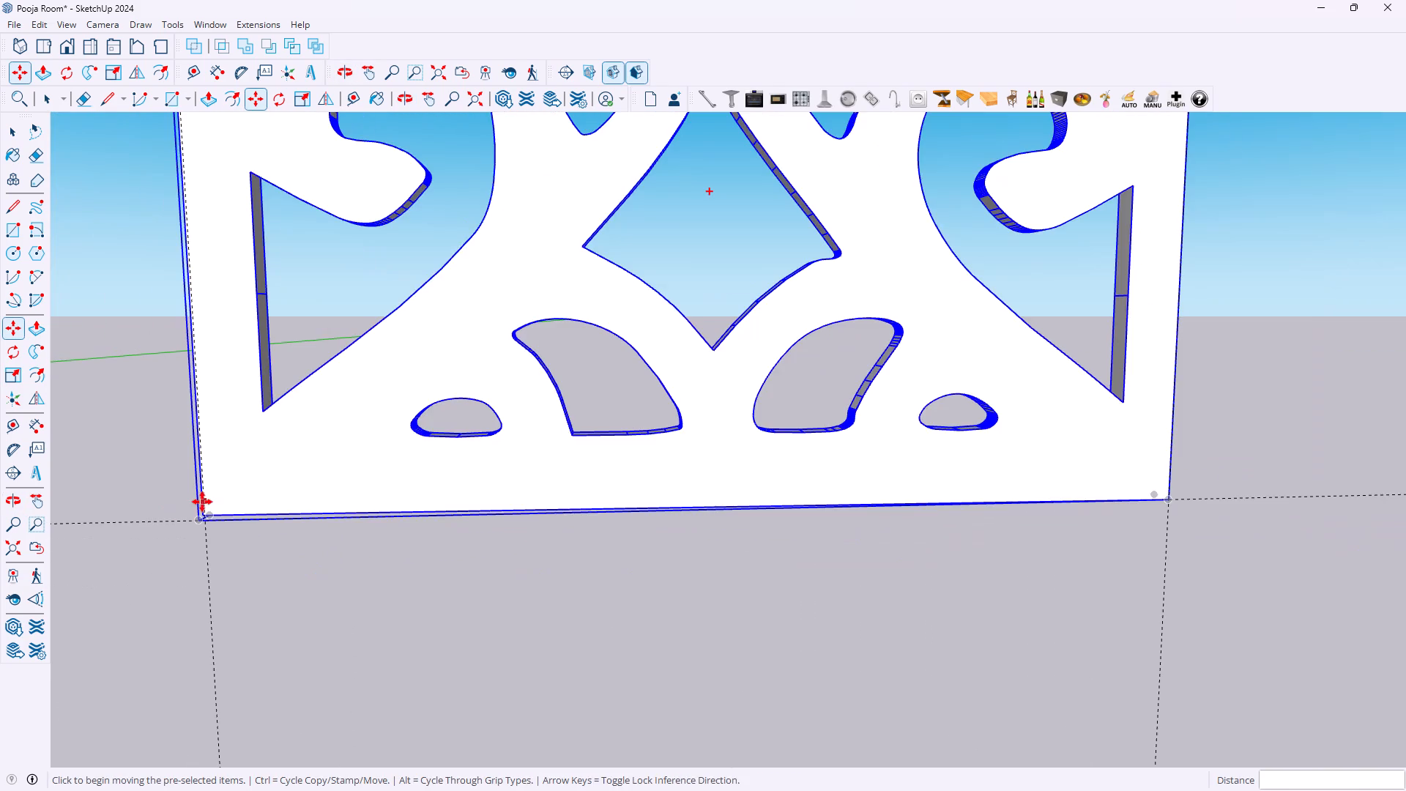
{"action": "scroll", "coordinate": [198, 524], "scroll_direction": "up", "scroll_amount": 4}
{"action": "scroll", "coordinate": [215, 522], "scroll_direction": "down", "scroll_amount": 3}
{"action": "scroll", "coordinate": [216, 521], "scroll_direction": "up", "scroll_amount": 3}
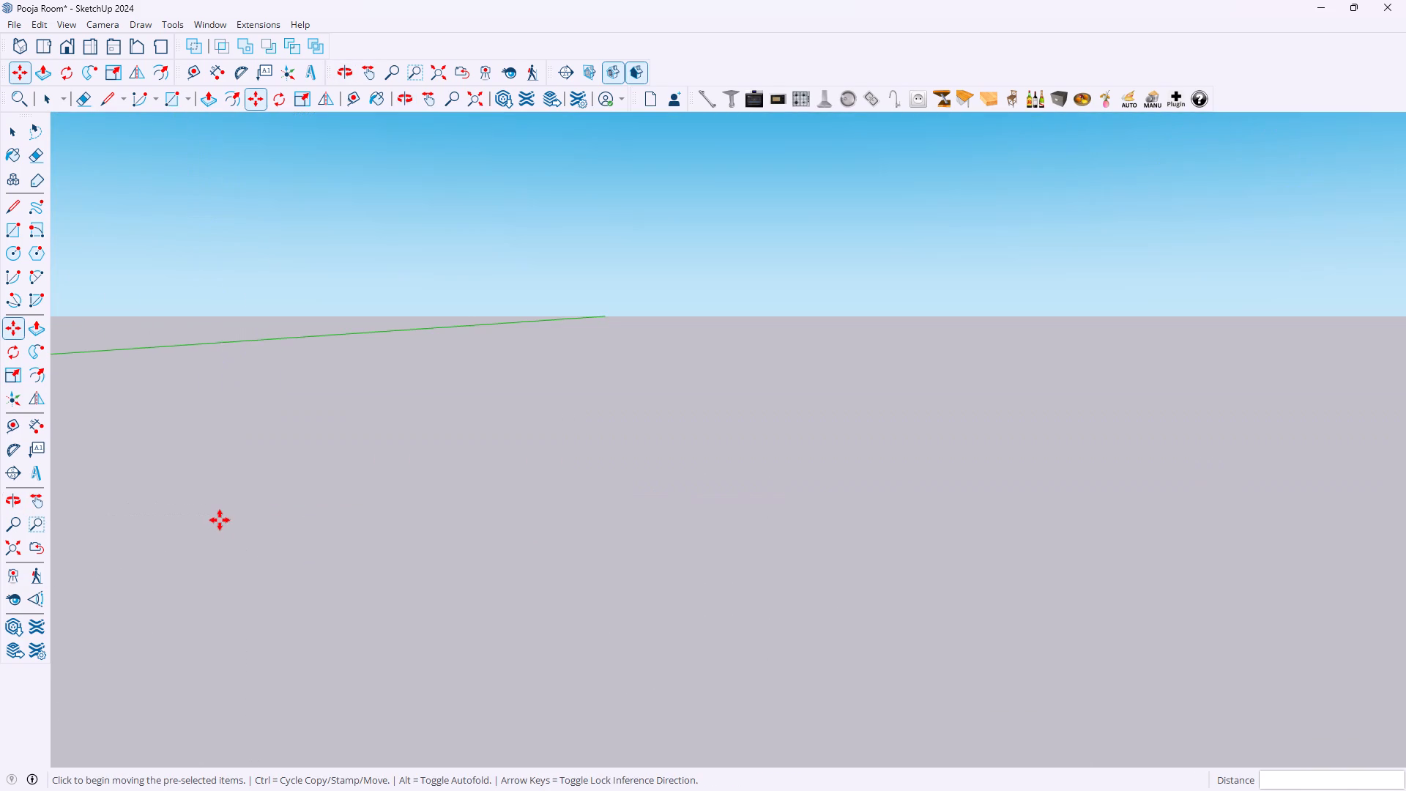
{"action": "scroll", "coordinate": [225, 516], "scroll_direction": "down", "scroll_amount": 2}
{"action": "scroll", "coordinate": [289, 463], "scroll_direction": "up", "scroll_amount": 2}
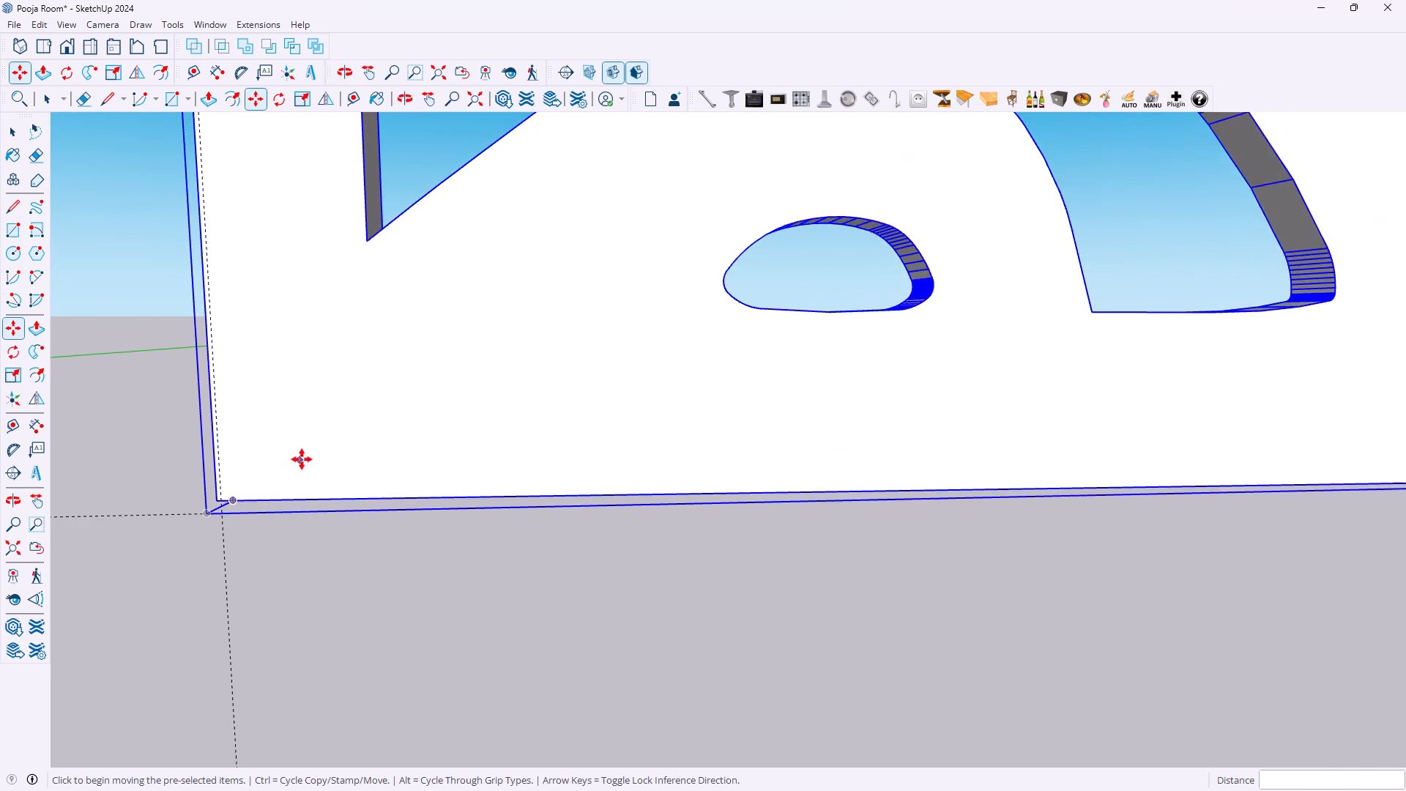
{"action": "scroll", "coordinate": [301, 459], "scroll_direction": "up", "scroll_amount": 3}
{"action": "middle_click_drag", "start_coordinate": [300, 459], "coordinate": [460, 461]}
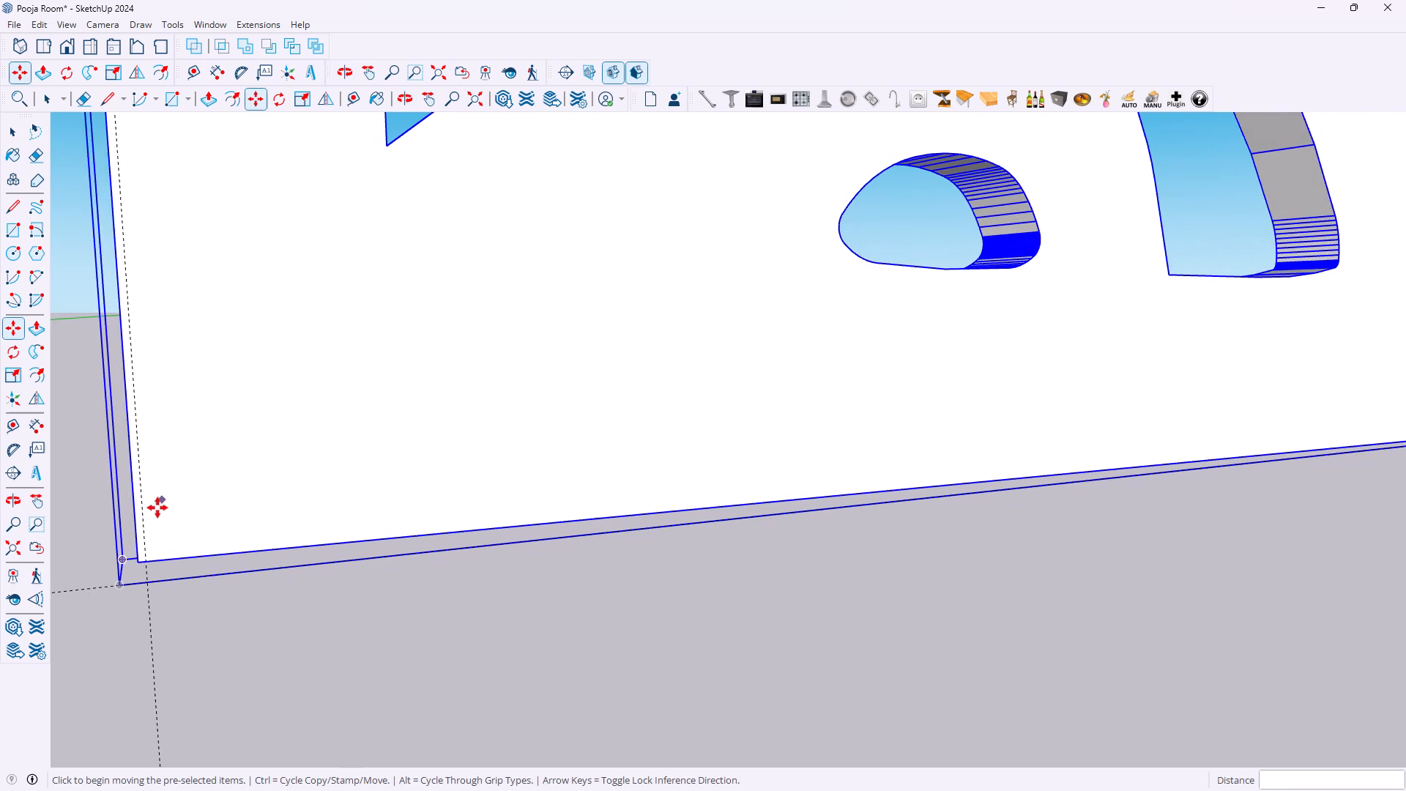
{"action": "scroll", "coordinate": [365, 483], "scroll_direction": "down", "scroll_amount": 10}
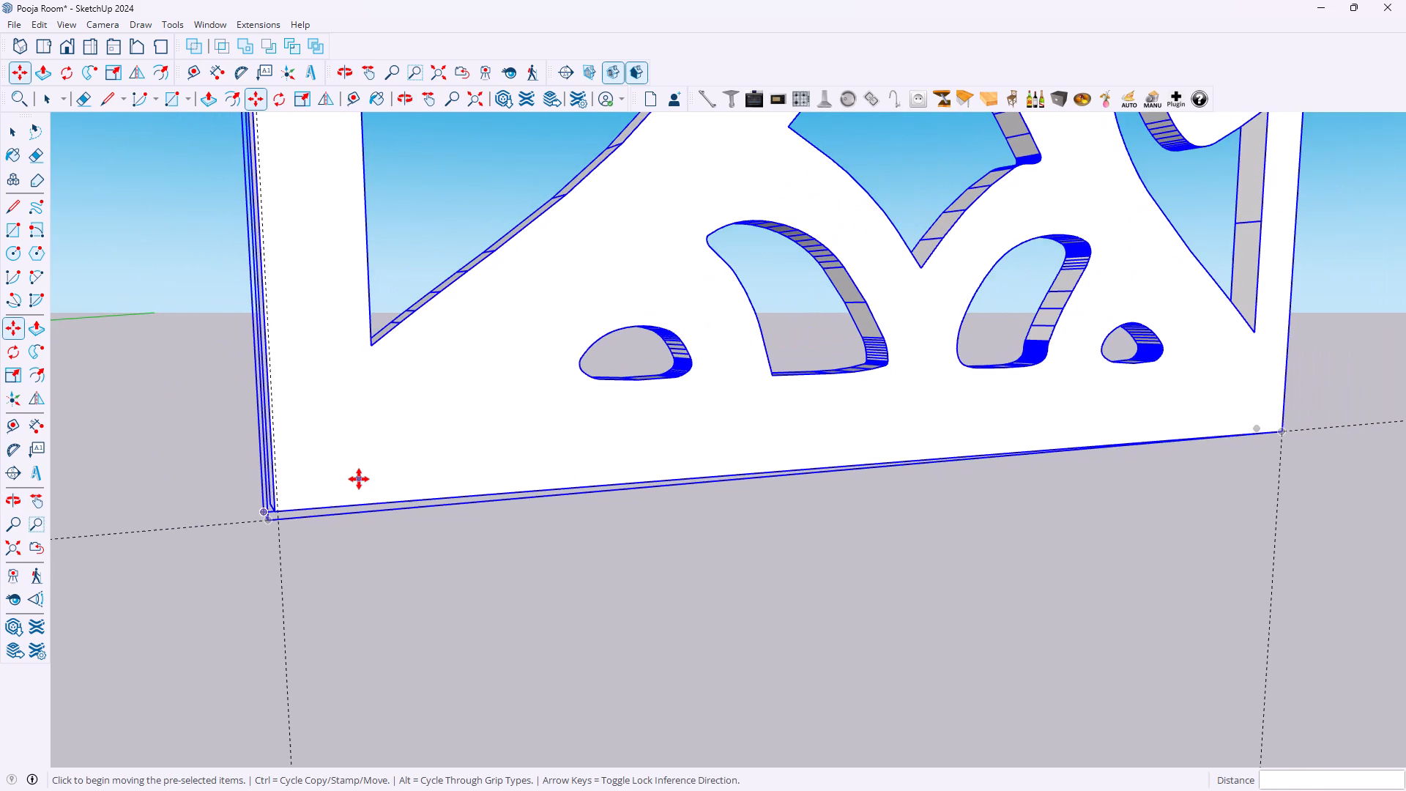
Scale the jali panel from its bottom corner to about 0.99 in width so its side edge meets the vertical guide line.
{"action": "scroll", "coordinate": [283, 470], "scroll_direction": "up", "scroll_amount": 2}
{"action": "left_click", "coordinate": [309, 474]}
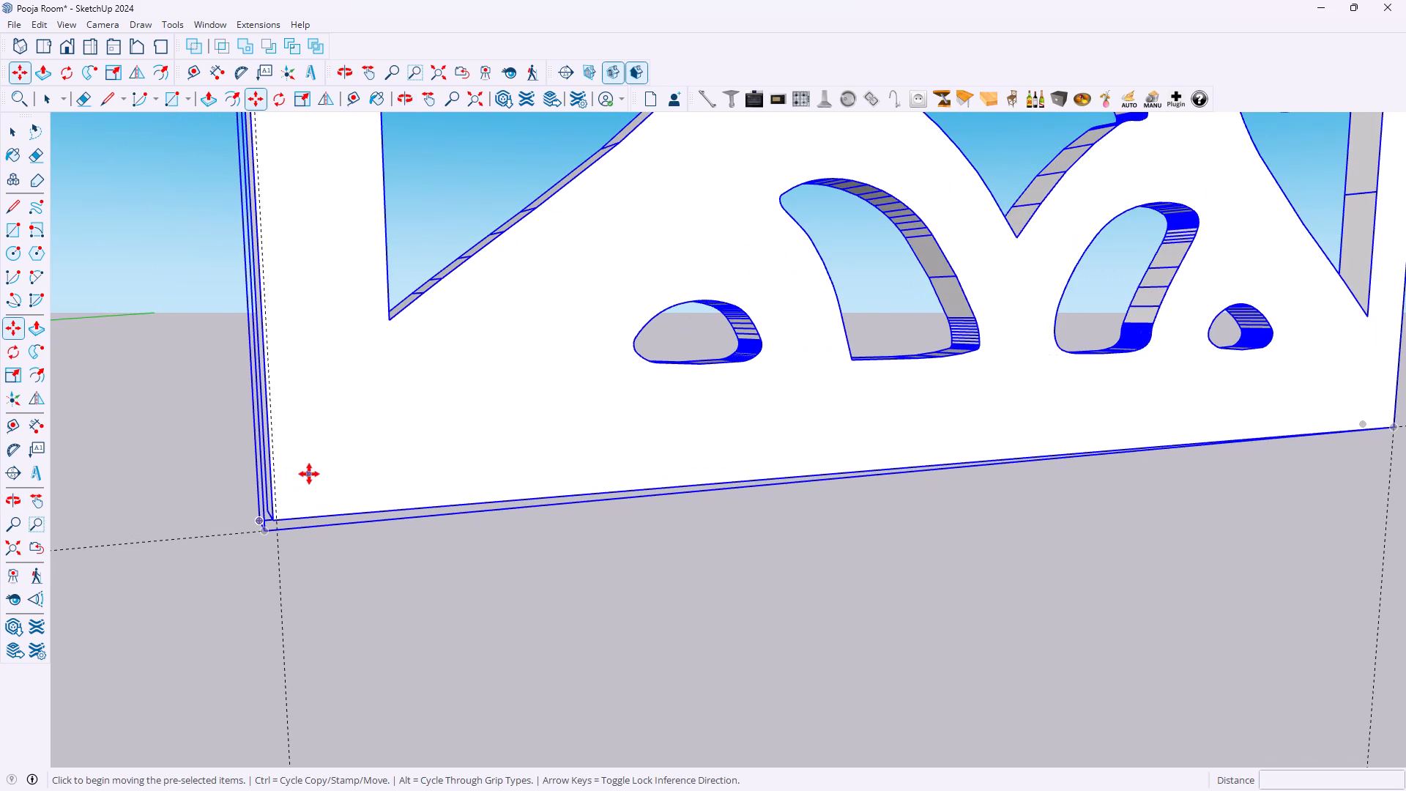
{"action": "key", "text": "s"}
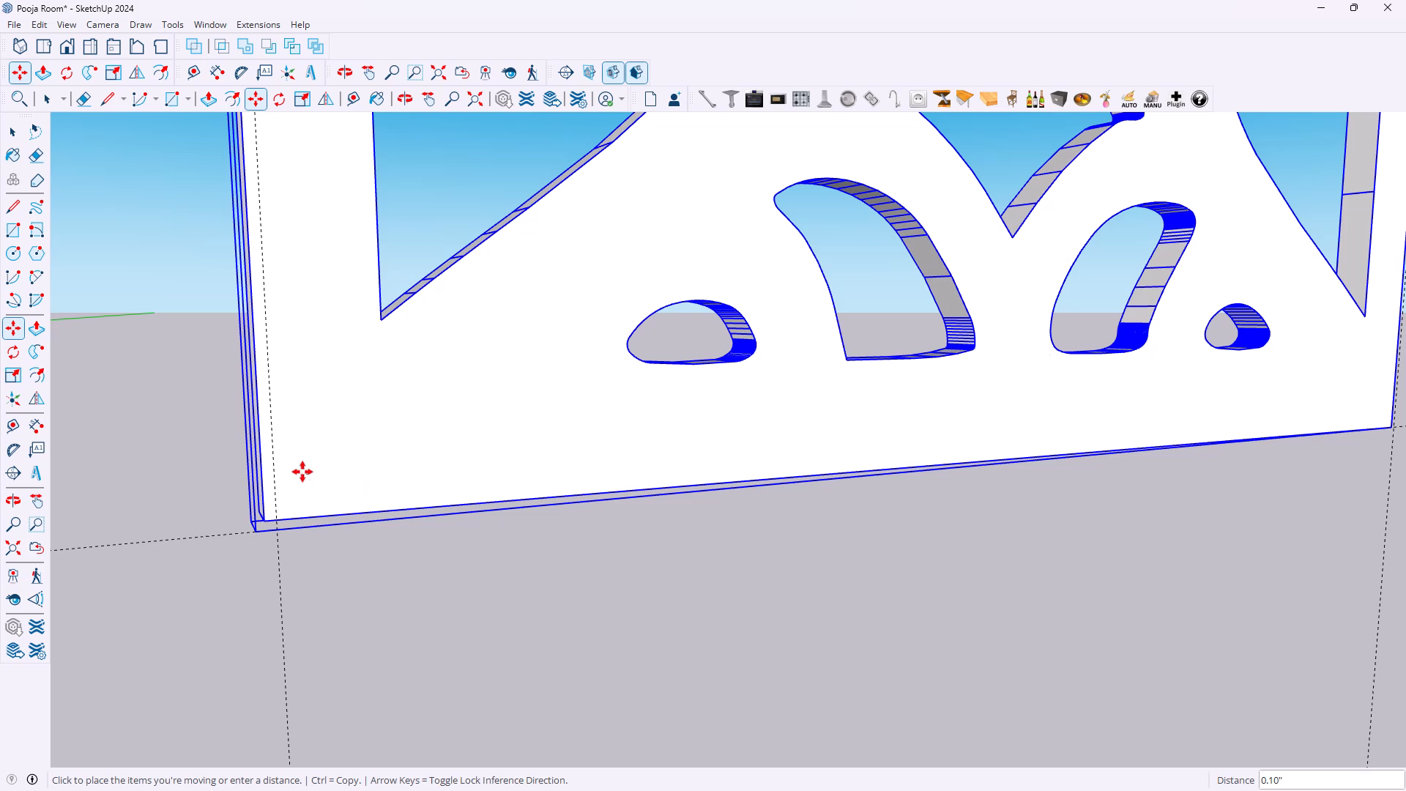
{"action": "scroll", "coordinate": [308, 503], "scroll_direction": "up", "scroll_amount": 2}
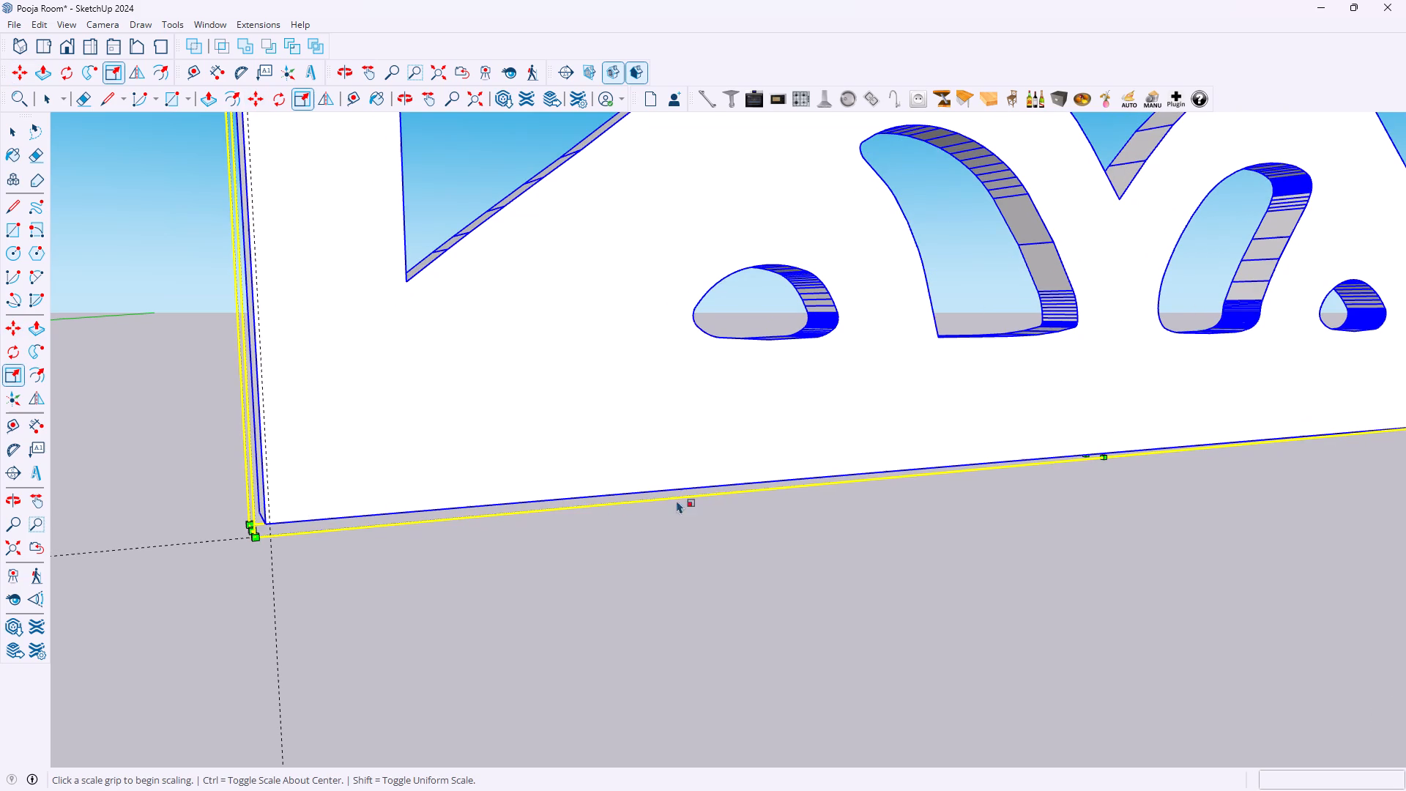
{"action": "left_click_drag", "start_coordinate": [250, 529], "coordinate": [271, 565]}
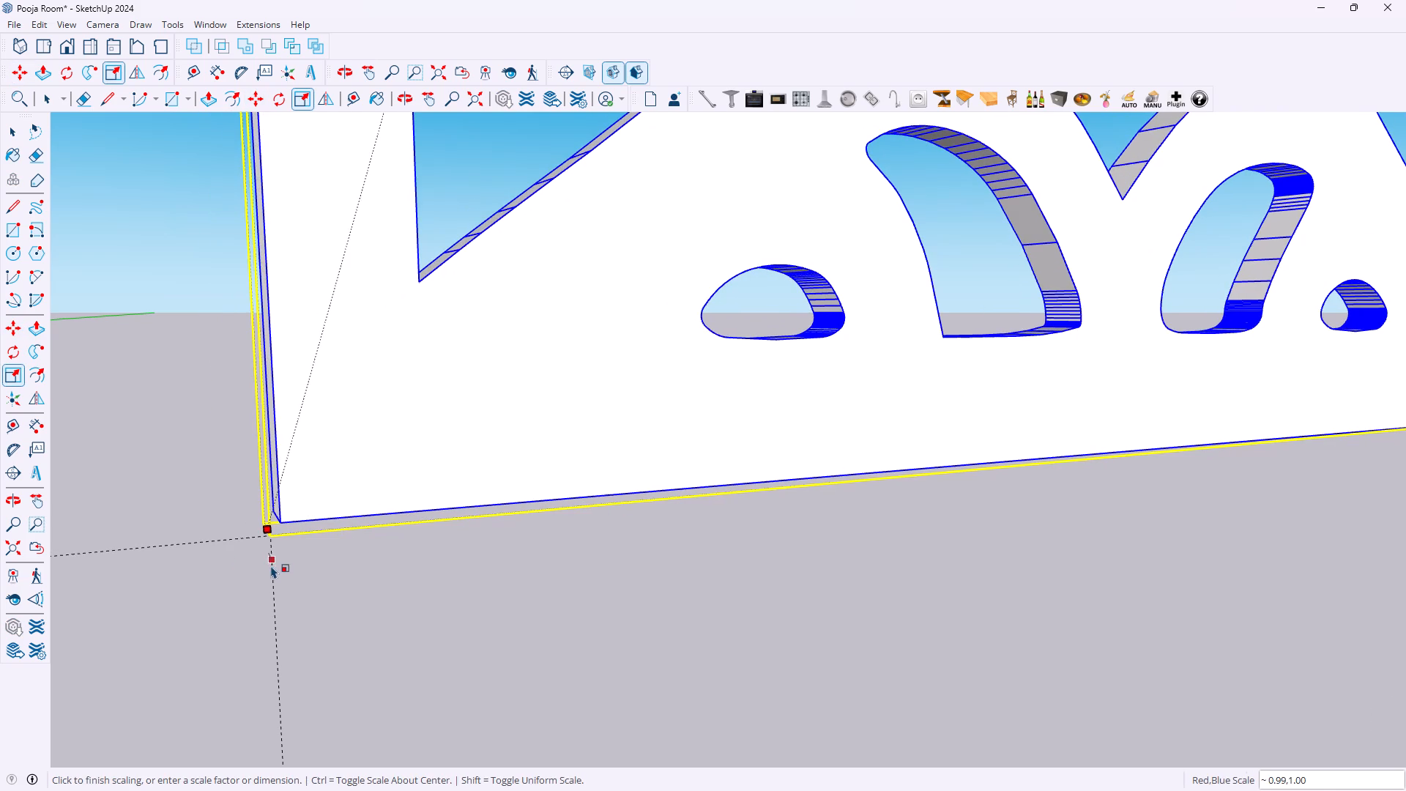
{"action": "left_click_drag", "start_coordinate": [271, 565], "coordinate": [272, 571]}
{"action": "left_click_drag", "start_coordinate": [264, 527], "coordinate": [266, 558]}
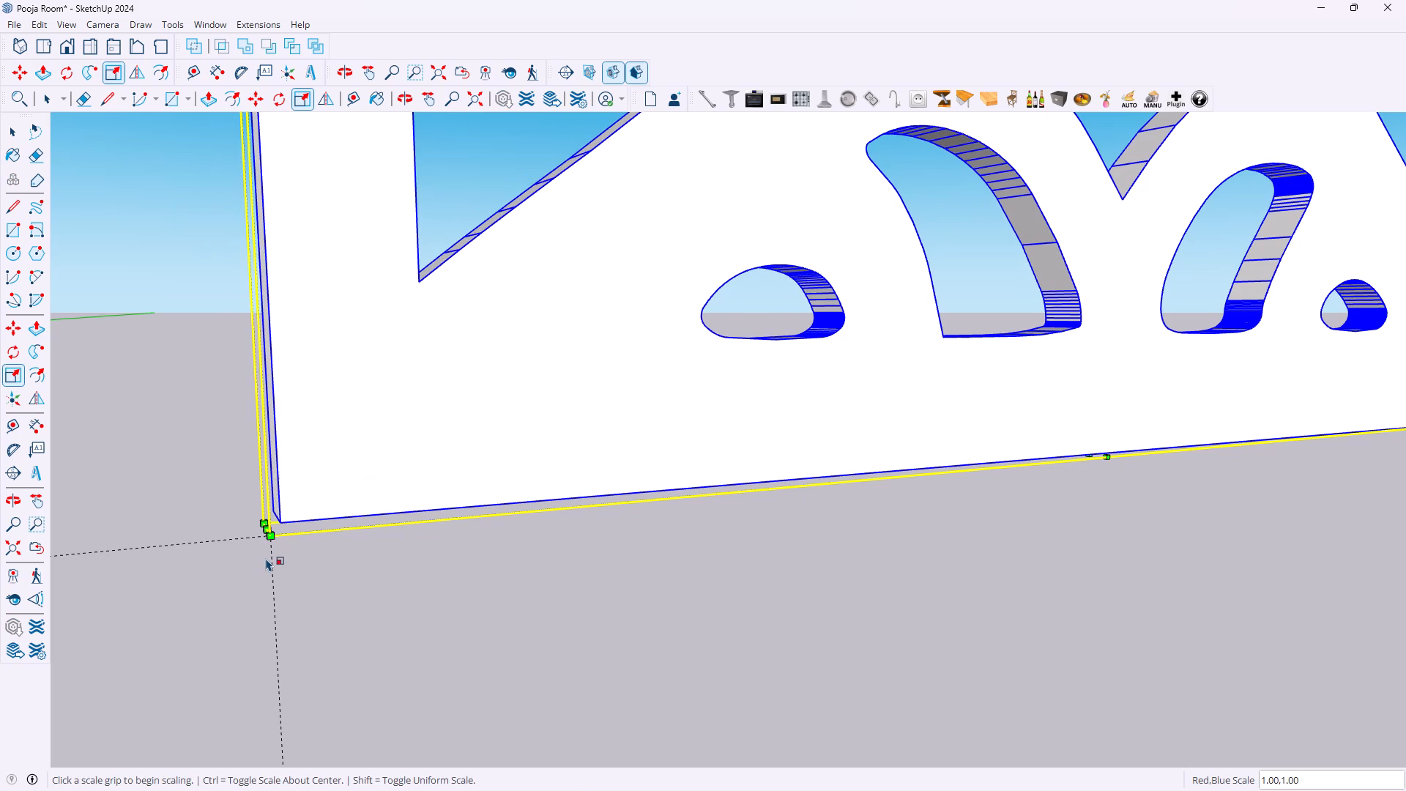
Scale the jali panel's height from its bottom edge to the bottom guide line, using a blue-axis factor of about 1.00.
{"action": "left_click", "coordinate": [1110, 455]}
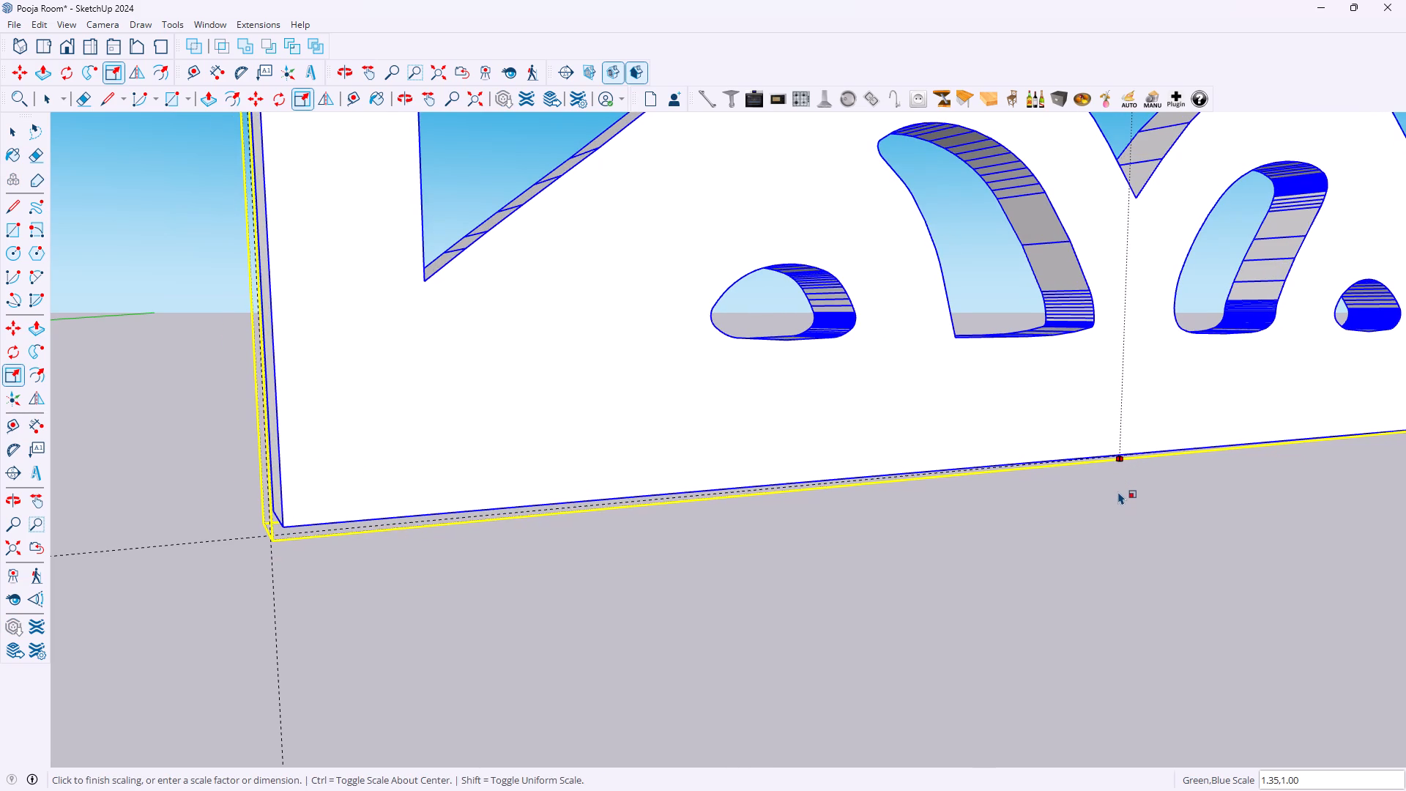
{"action": "key", "text": "Escape"}
{"action": "middle_click_drag", "start_coordinate": [1079, 479], "coordinate": [1071, 376]}
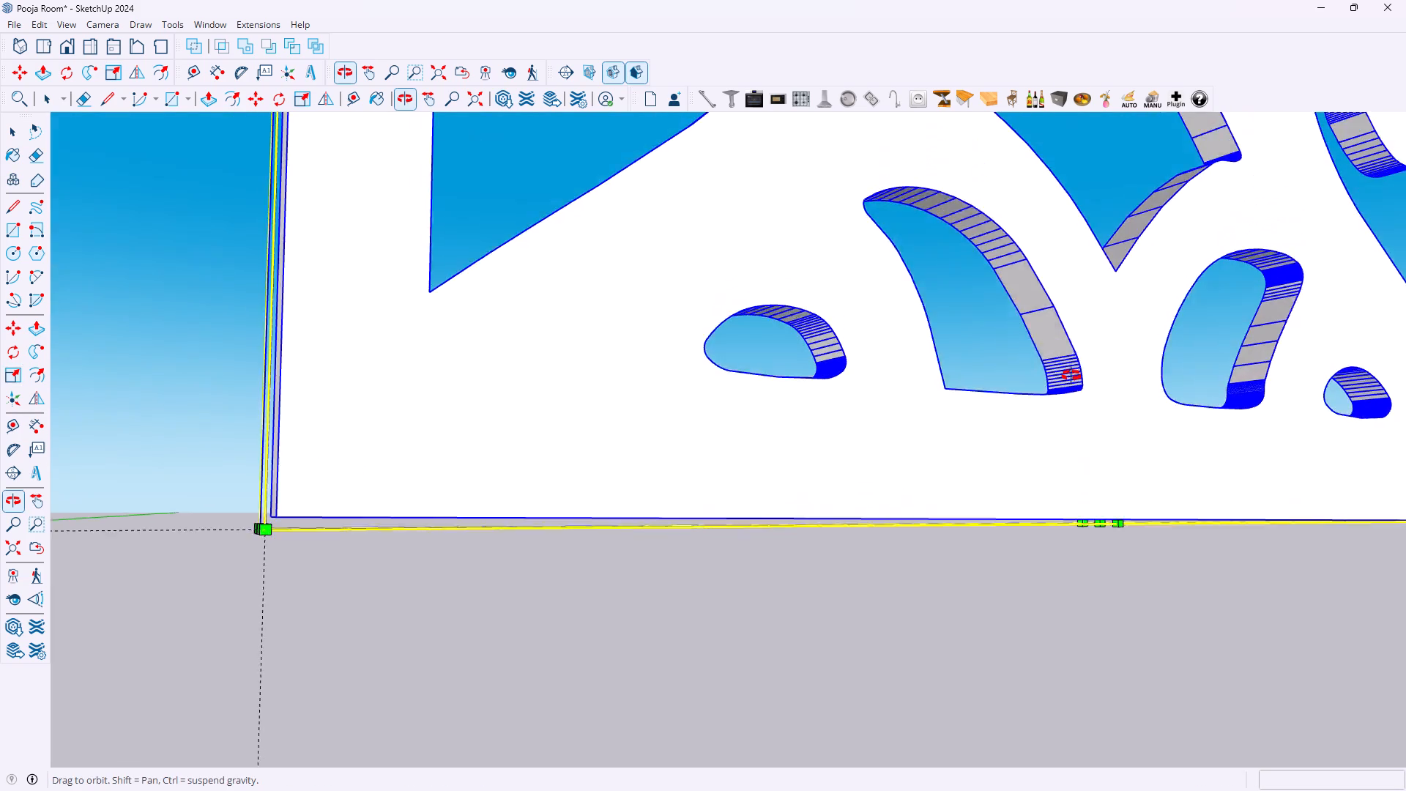
{"action": "middle_click_drag", "start_coordinate": [1071, 376], "coordinate": [1071, 341]}
{"action": "left_click_drag", "start_coordinate": [1104, 576], "coordinate": [1106, 598]}
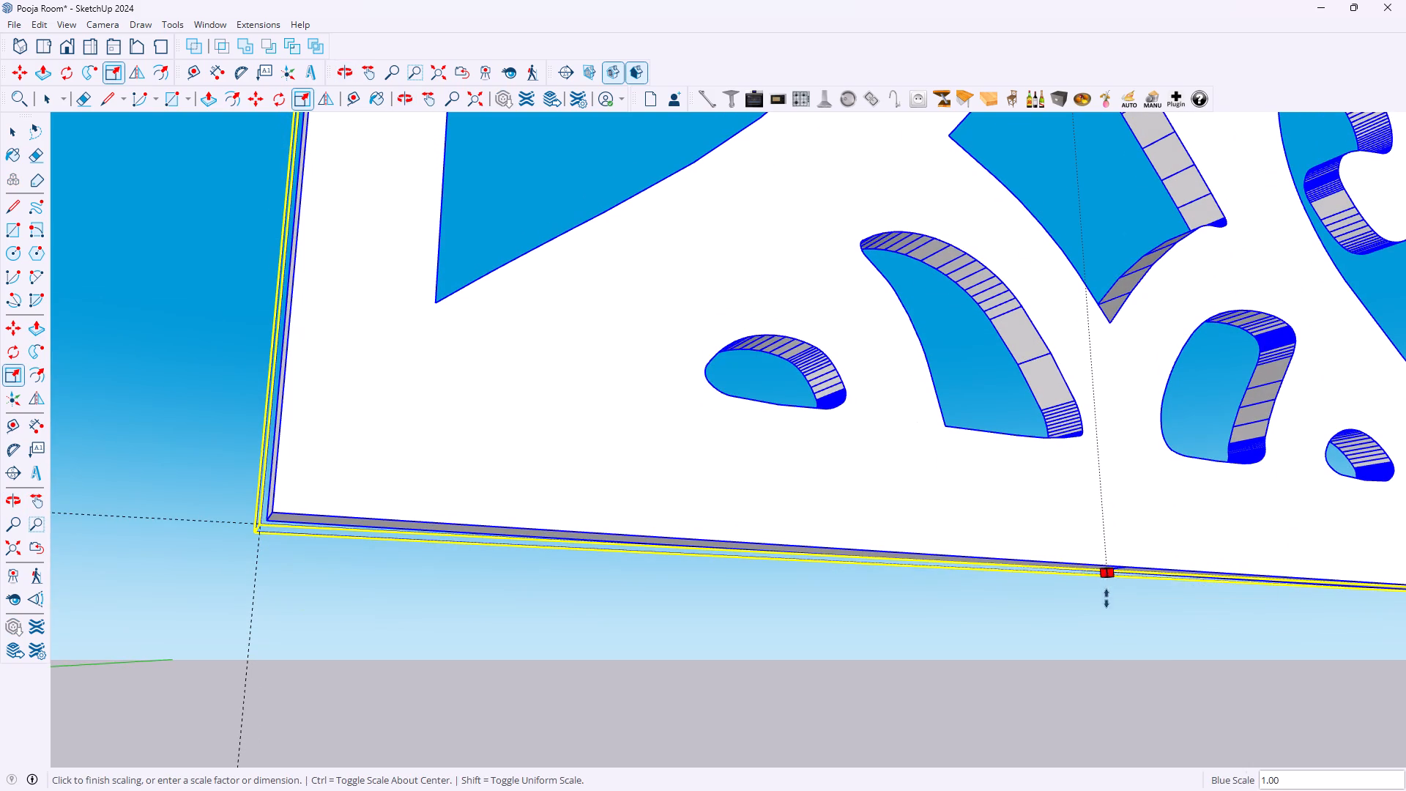
{"action": "left_click_drag", "start_coordinate": [1106, 598], "coordinate": [417, 530]}
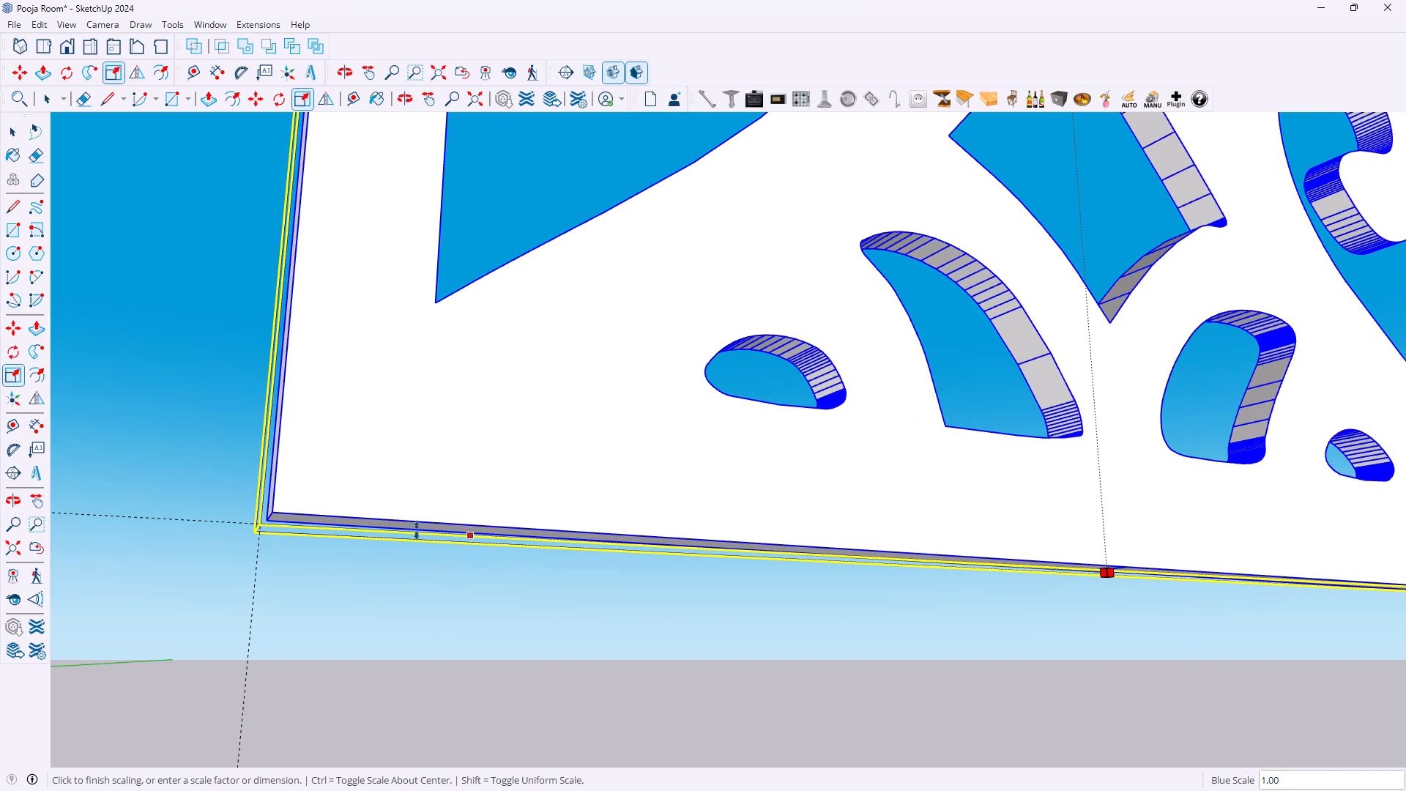
{"action": "left_click_drag", "start_coordinate": [417, 530], "coordinate": [234, 524]}
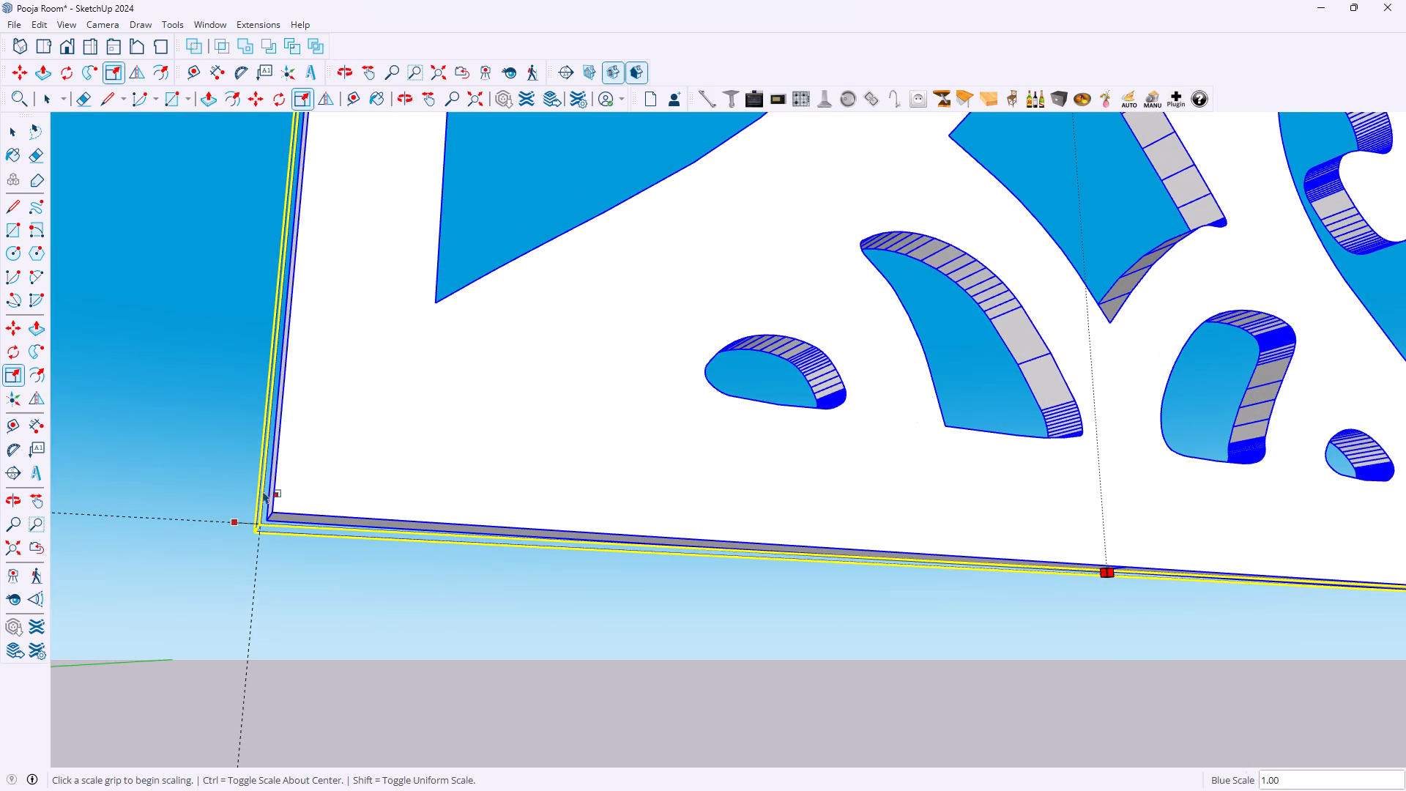
{"action": "scroll", "coordinate": [269, 488], "scroll_direction": "up", "scroll_amount": 1}
{"action": "middle_click_drag", "start_coordinate": [273, 491], "coordinate": [230, 621]}
{"action": "scroll", "coordinate": [293, 510], "scroll_direction": "down", "scroll_amount": 5}
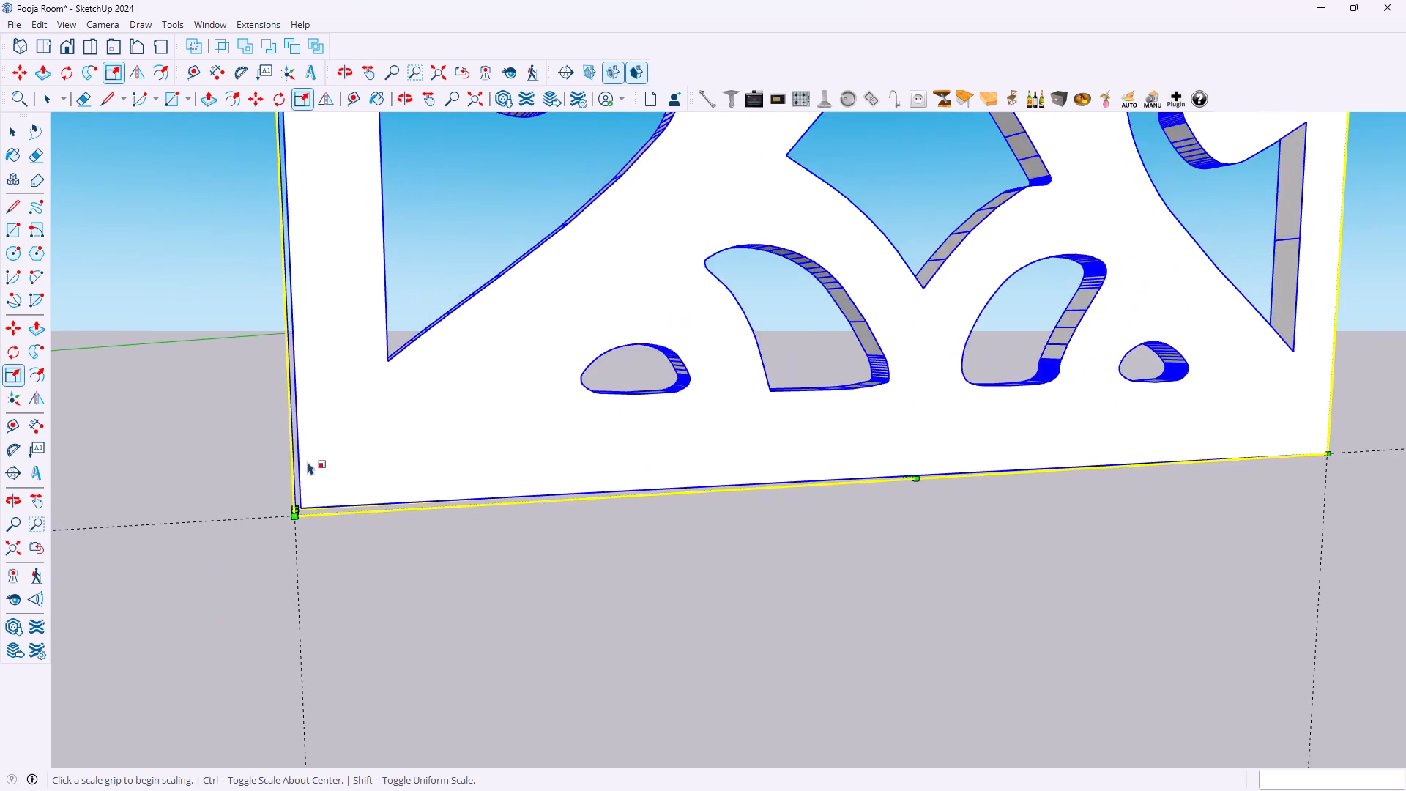
Scale the jali panel's height from its top edge to the top guide line, using a blue-axis factor of about 1.00.
{"action": "scroll", "coordinate": [308, 461], "scroll_direction": "down", "scroll_amount": 15}
{"action": "scroll", "coordinate": [282, 294], "scroll_direction": "down", "scroll_amount": 11}
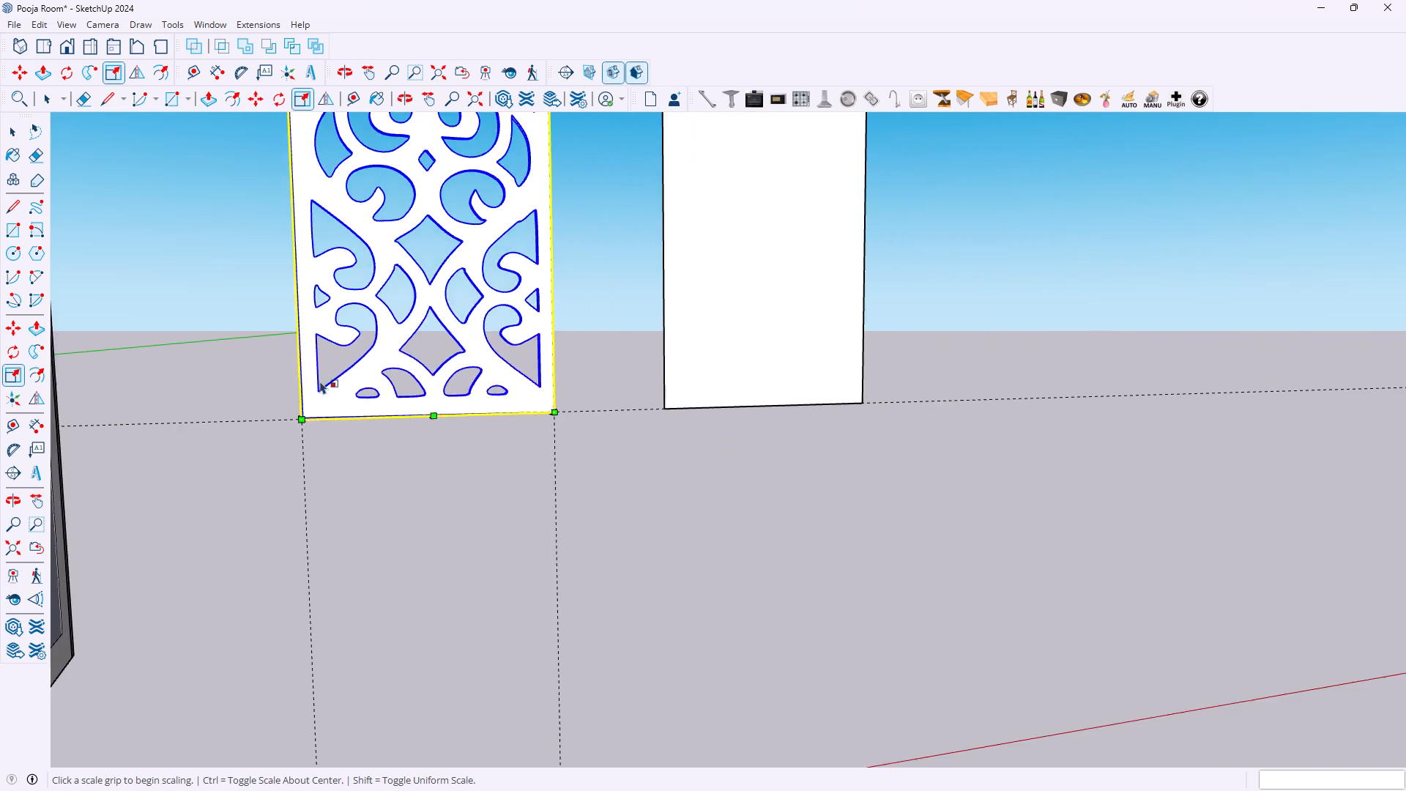
{"action": "scroll", "coordinate": [320, 381], "scroll_direction": "down", "scroll_amount": 13}
{"action": "scroll", "coordinate": [283, 166], "scroll_direction": "up", "scroll_amount": 8}
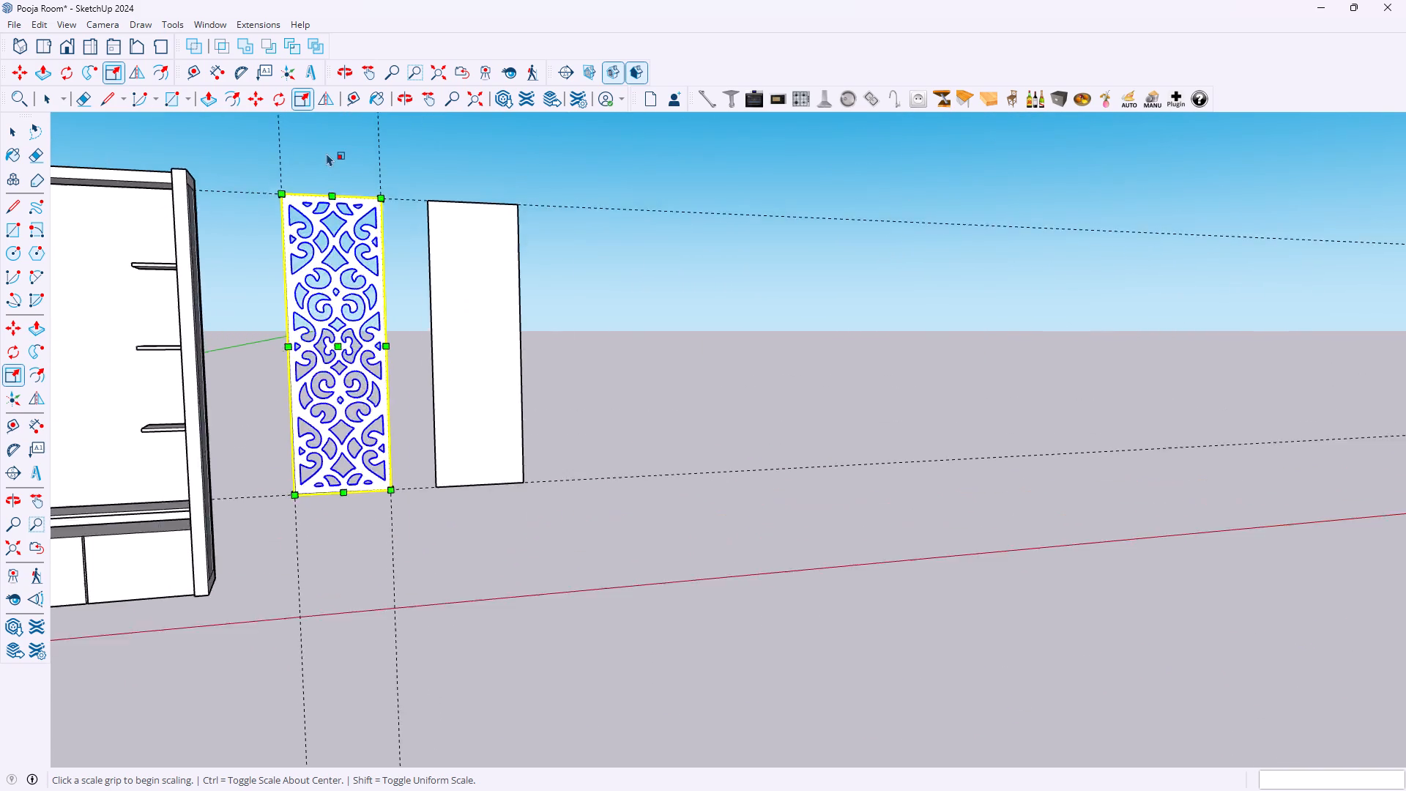
{"action": "scroll", "coordinate": [327, 153], "scroll_direction": "up", "scroll_amount": 20}
{"action": "scroll", "coordinate": [327, 153], "scroll_direction": "up", "scroll_amount": 6}
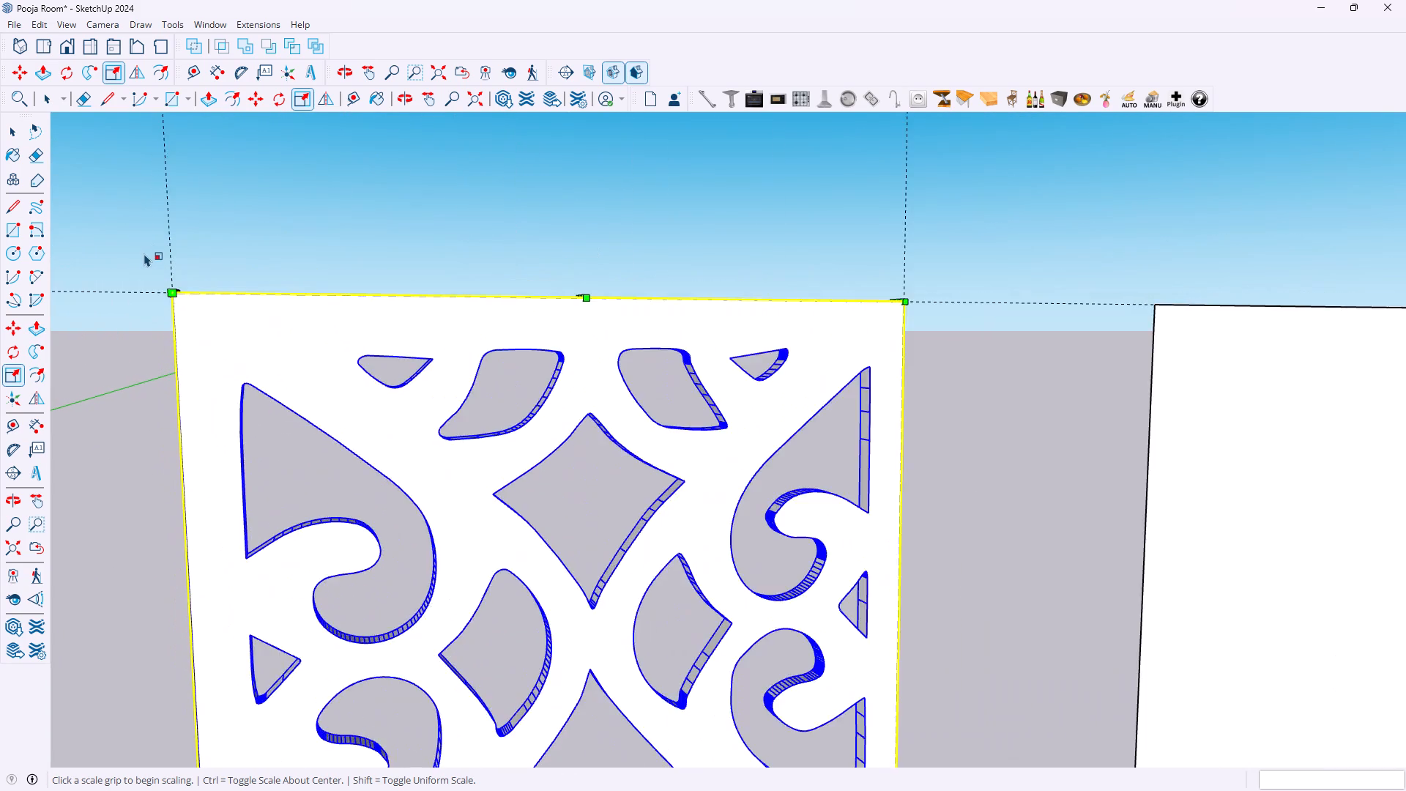
{"action": "scroll", "coordinate": [144, 253], "scroll_direction": "up", "scroll_amount": 7}
{"action": "scroll", "coordinate": [226, 301], "scroll_direction": "up", "scroll_amount": 4}
{"action": "middle_click_drag", "start_coordinate": [211, 428], "coordinate": [252, 432]}
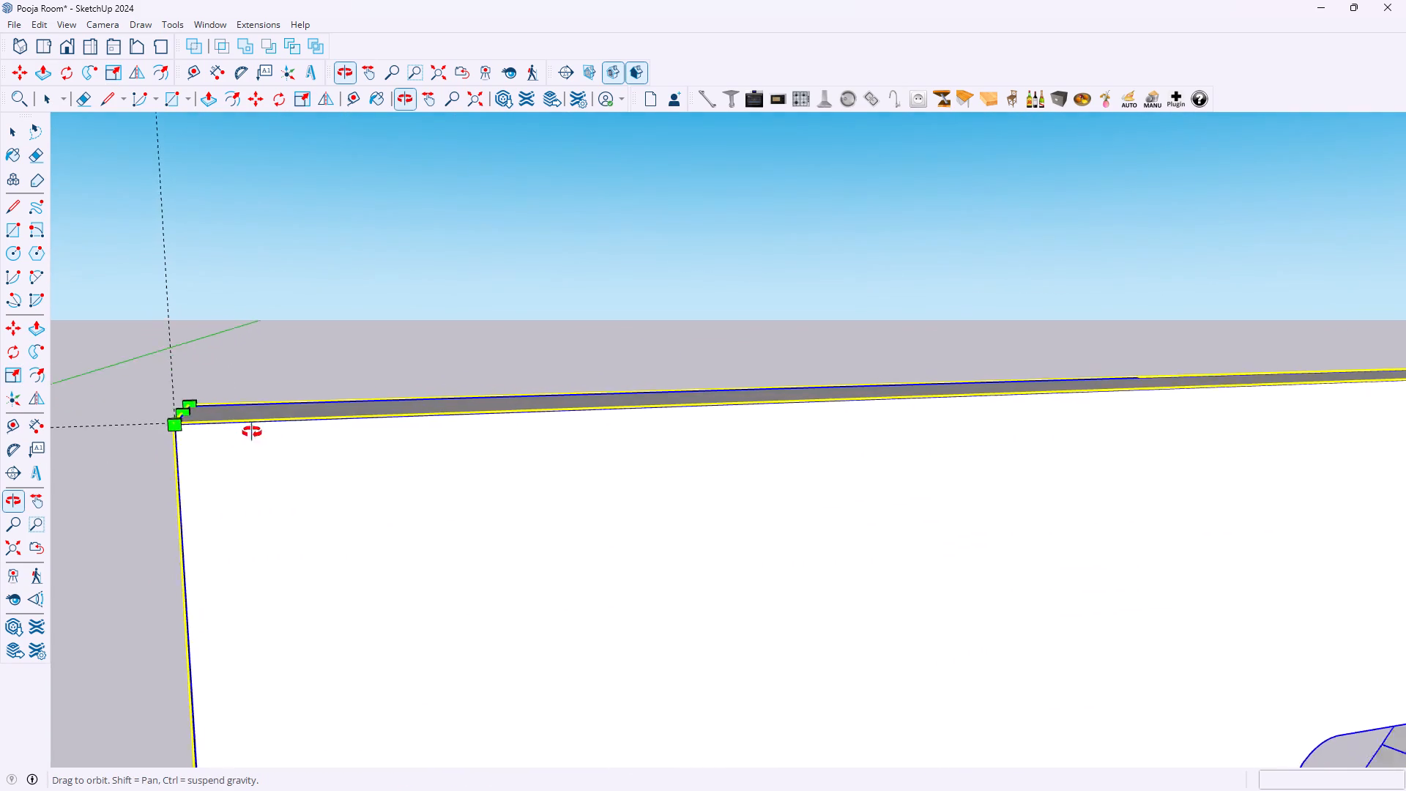
{"action": "middle_click_drag", "start_coordinate": [252, 432], "coordinate": [546, 431]}
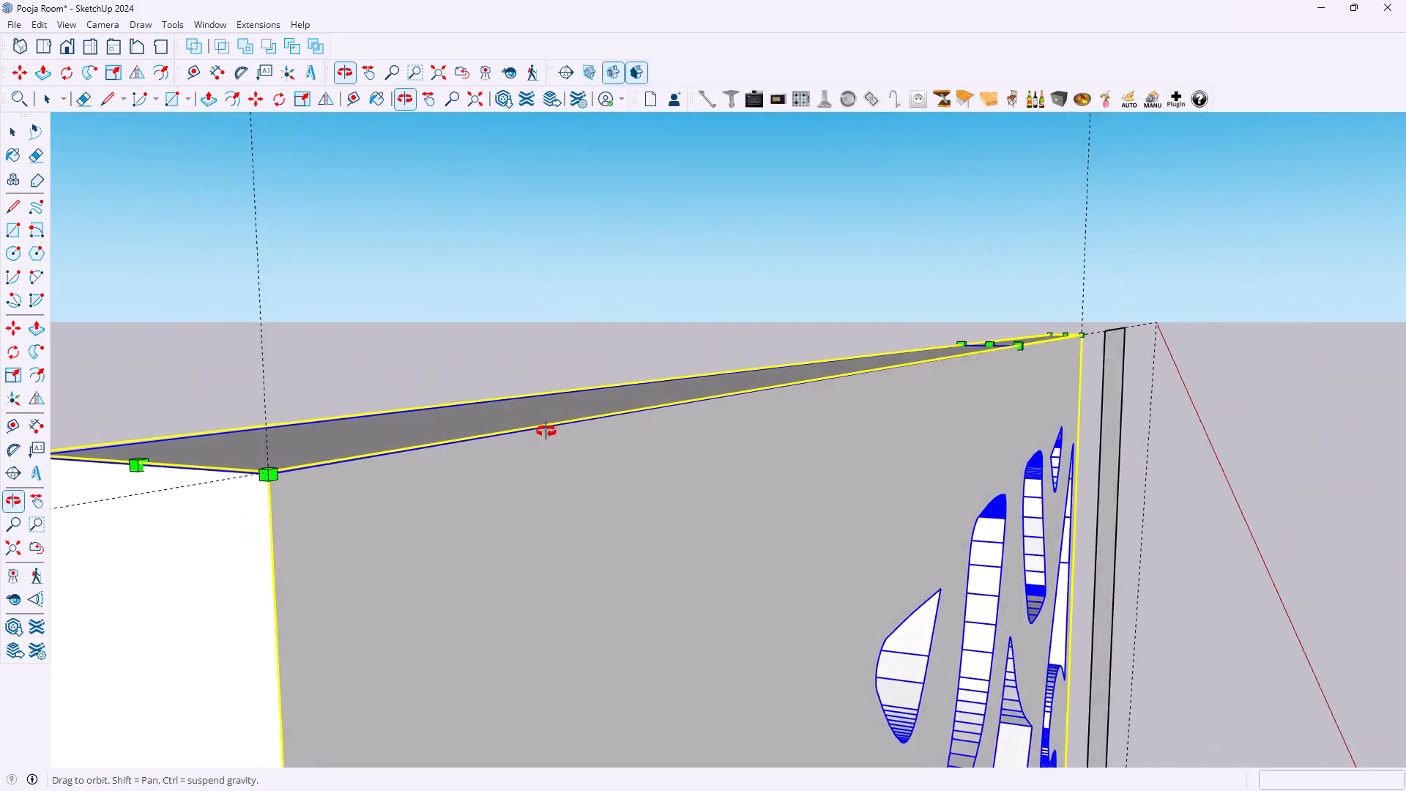
{"action": "middle_click_drag", "start_coordinate": [546, 431], "coordinate": [565, 428]}
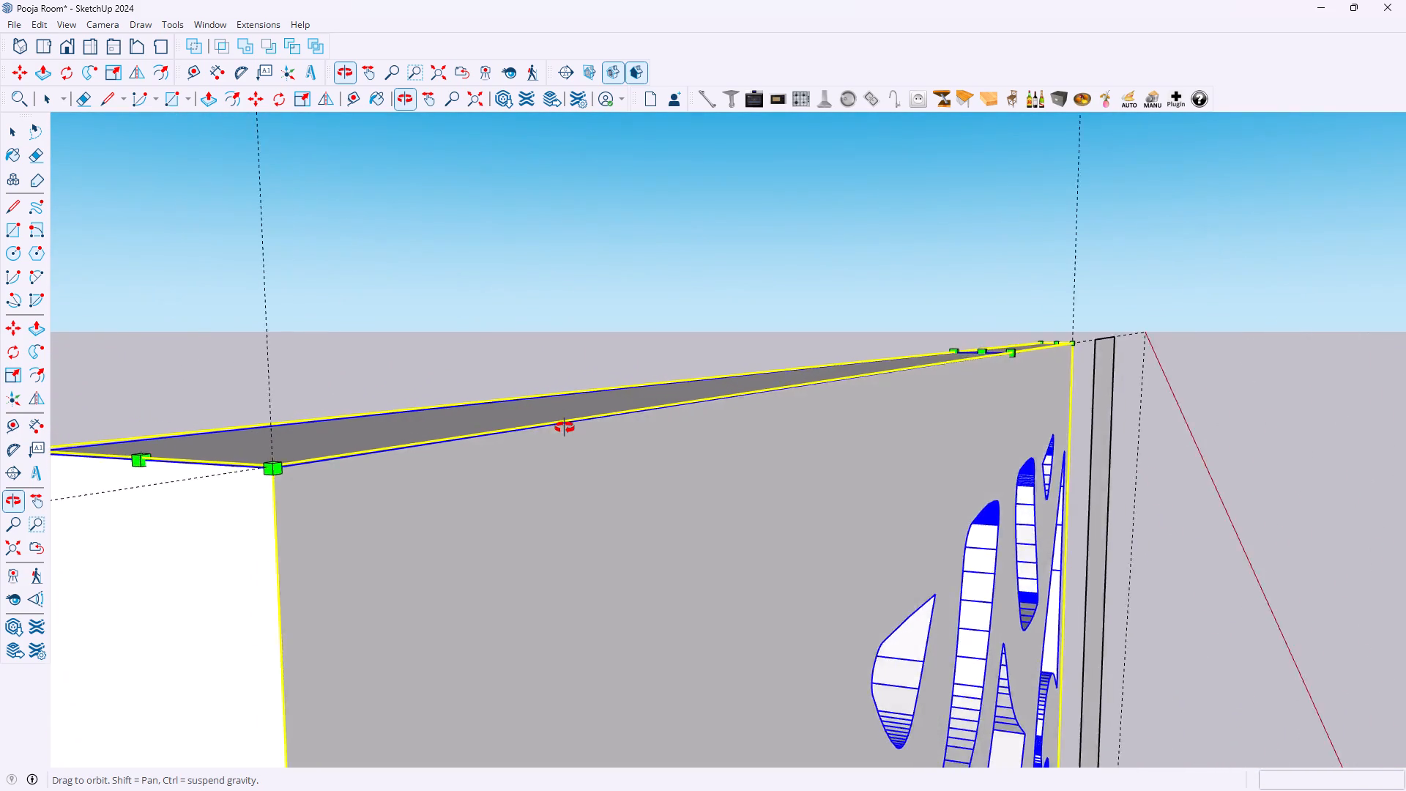
{"action": "middle_click_drag", "start_coordinate": [565, 428], "coordinate": [843, 446]}
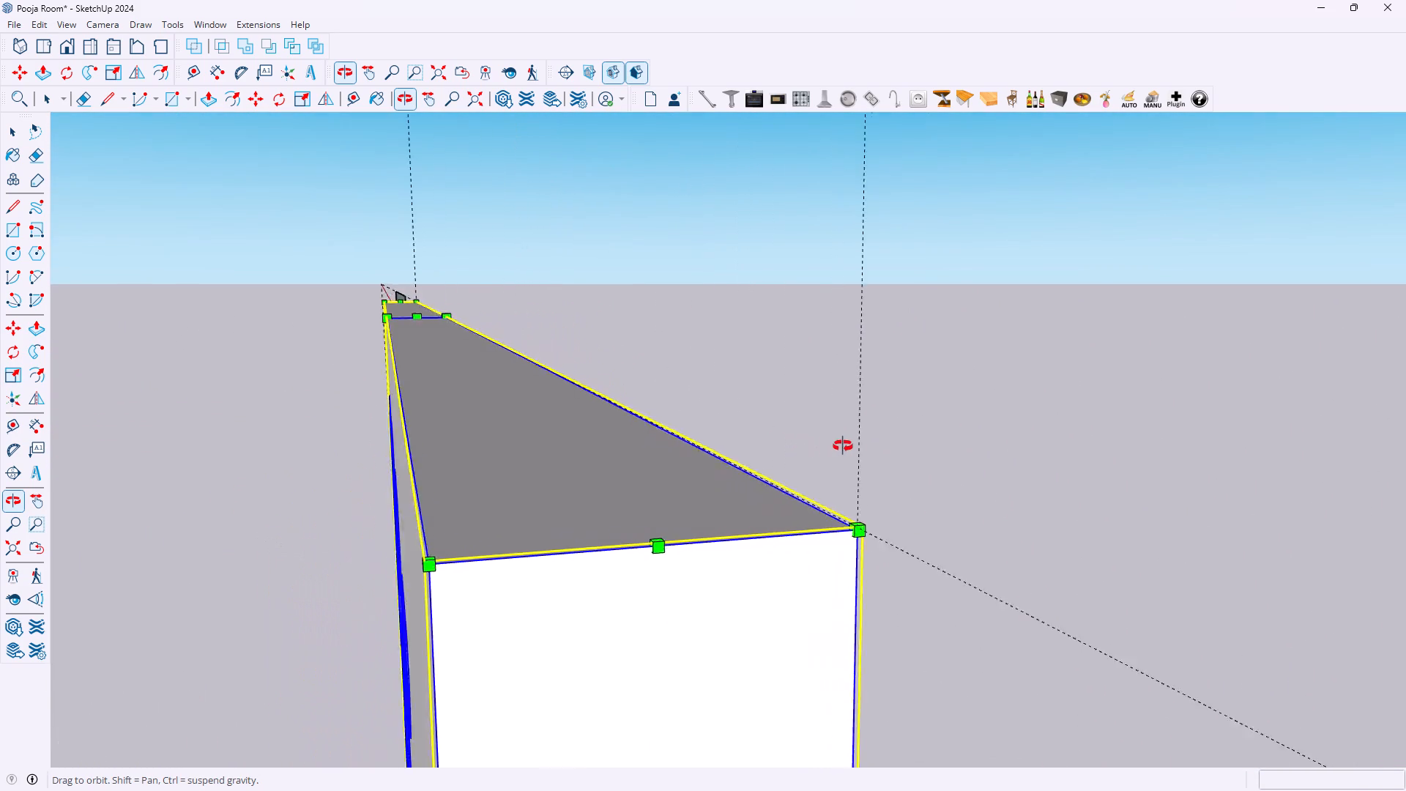
{"action": "middle_click_drag", "start_coordinate": [843, 446], "coordinate": [974, 406]}
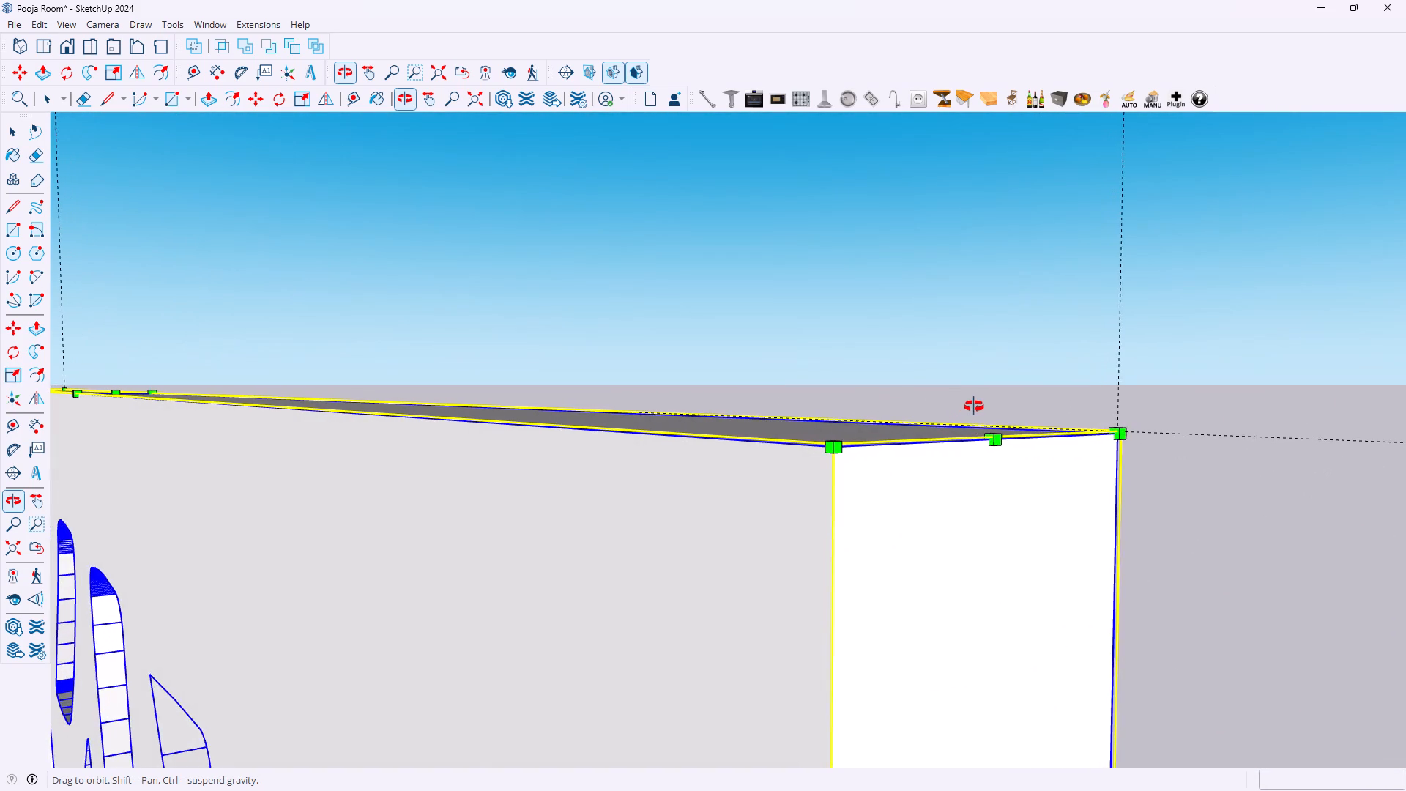
{"action": "middle_click_drag", "start_coordinate": [974, 406], "coordinate": [496, 427]}
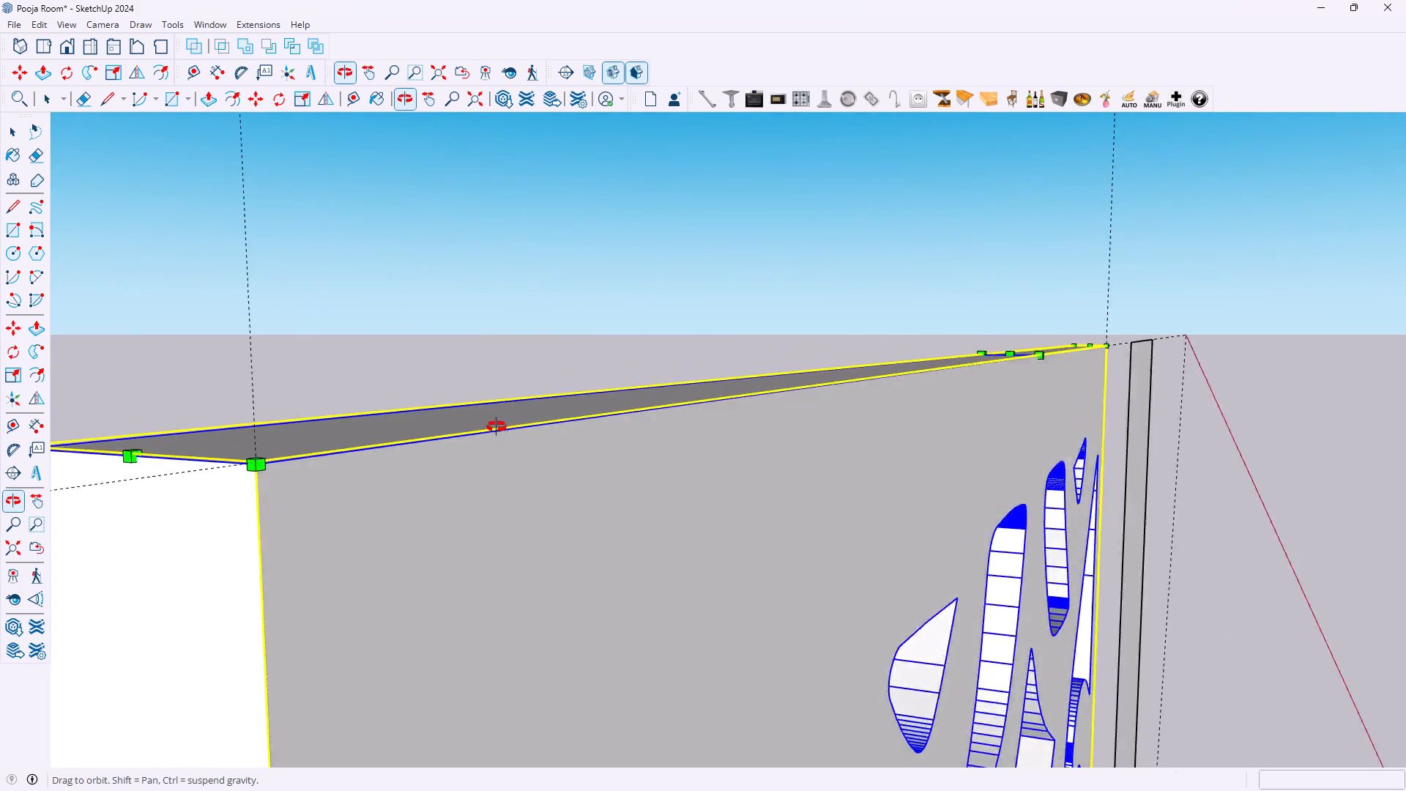
{"action": "middle_click_drag", "start_coordinate": [496, 427], "coordinate": [272, 409]}
{"action": "scroll", "coordinate": [275, 387], "scroll_direction": "down", "scroll_amount": 10}
{"action": "scroll", "coordinate": [829, 368], "scroll_direction": "up", "scroll_amount": 5}
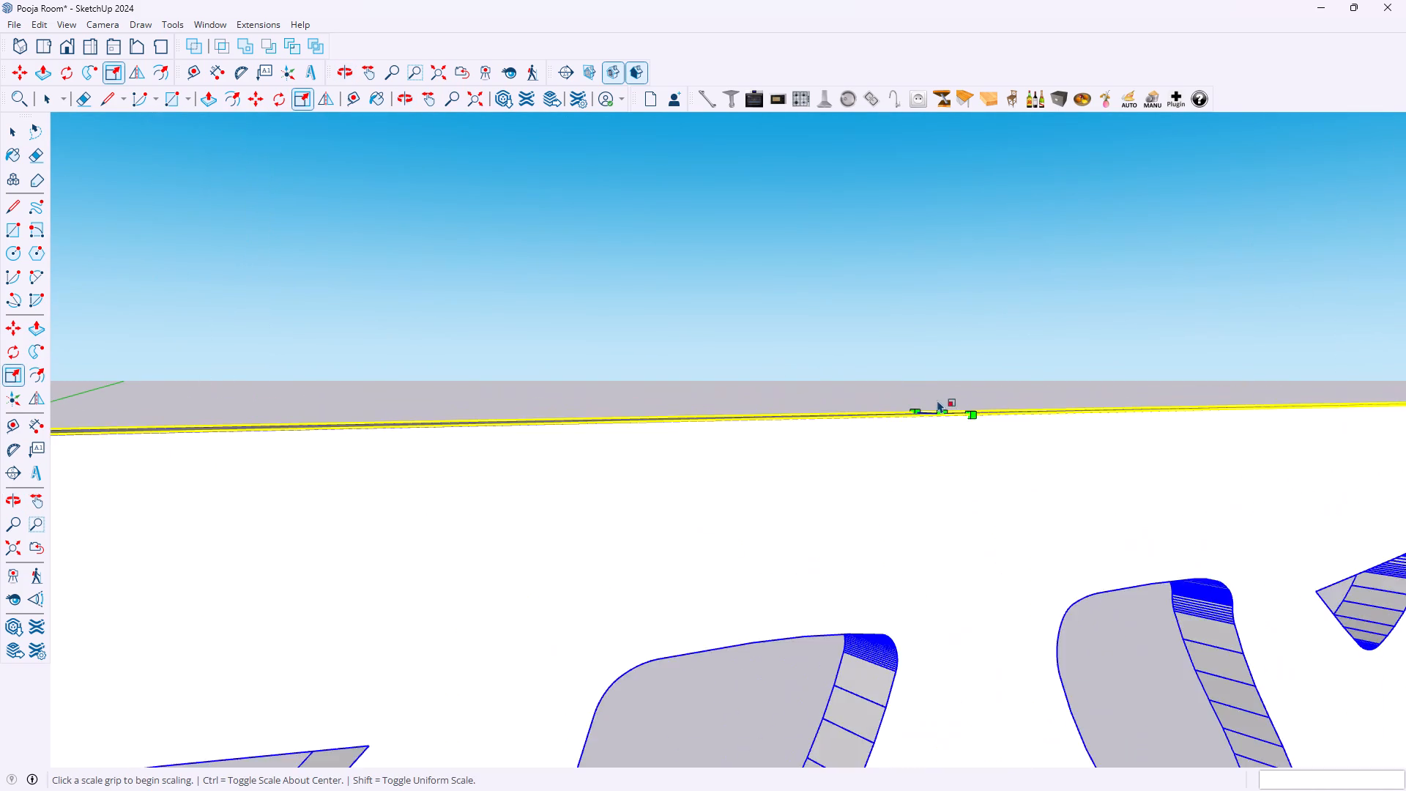
{"action": "scroll", "coordinate": [937, 400], "scroll_direction": "up", "scroll_amount": 4}
{"action": "scroll", "coordinate": [961, 441], "scroll_direction": "down", "scroll_amount": 3}
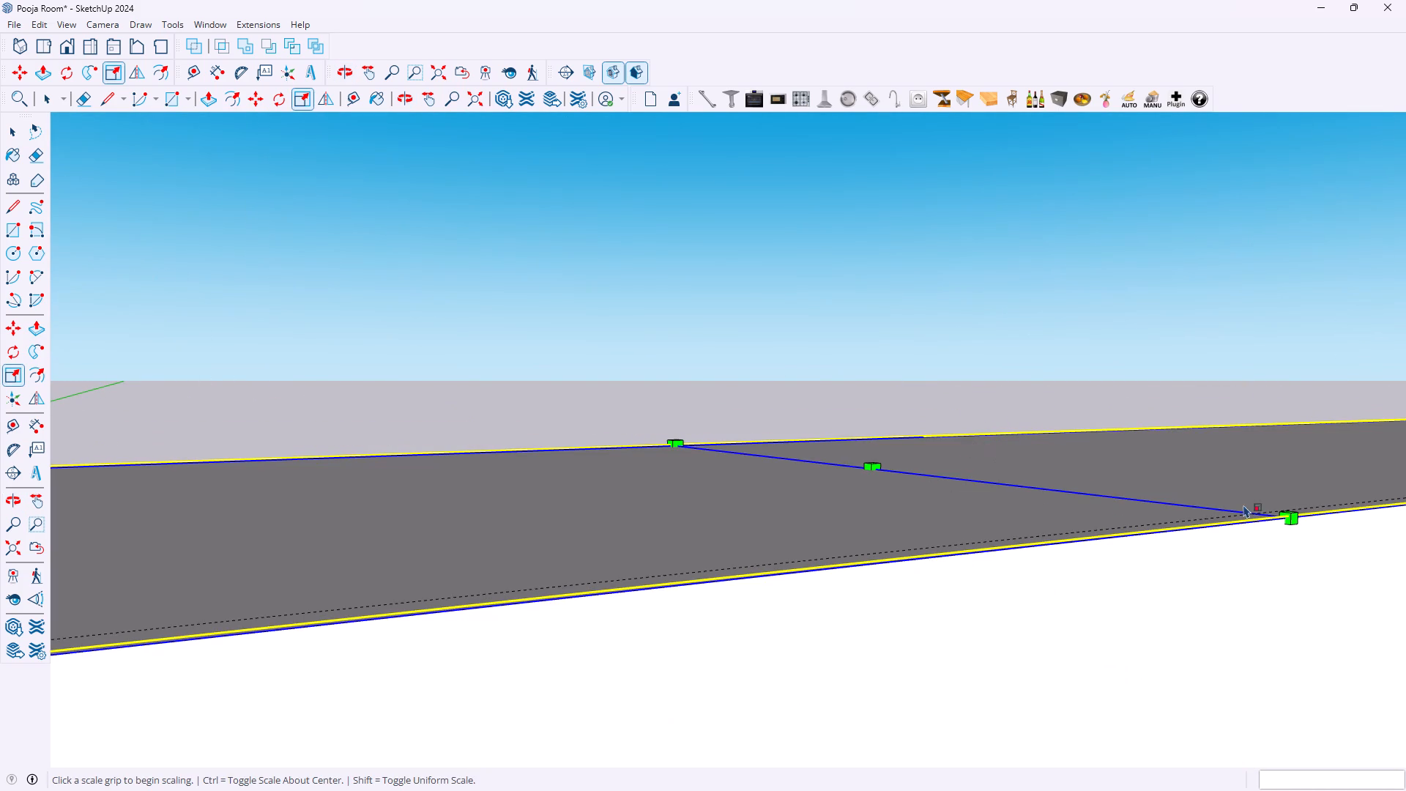
{"action": "left_click", "coordinate": [878, 467]}
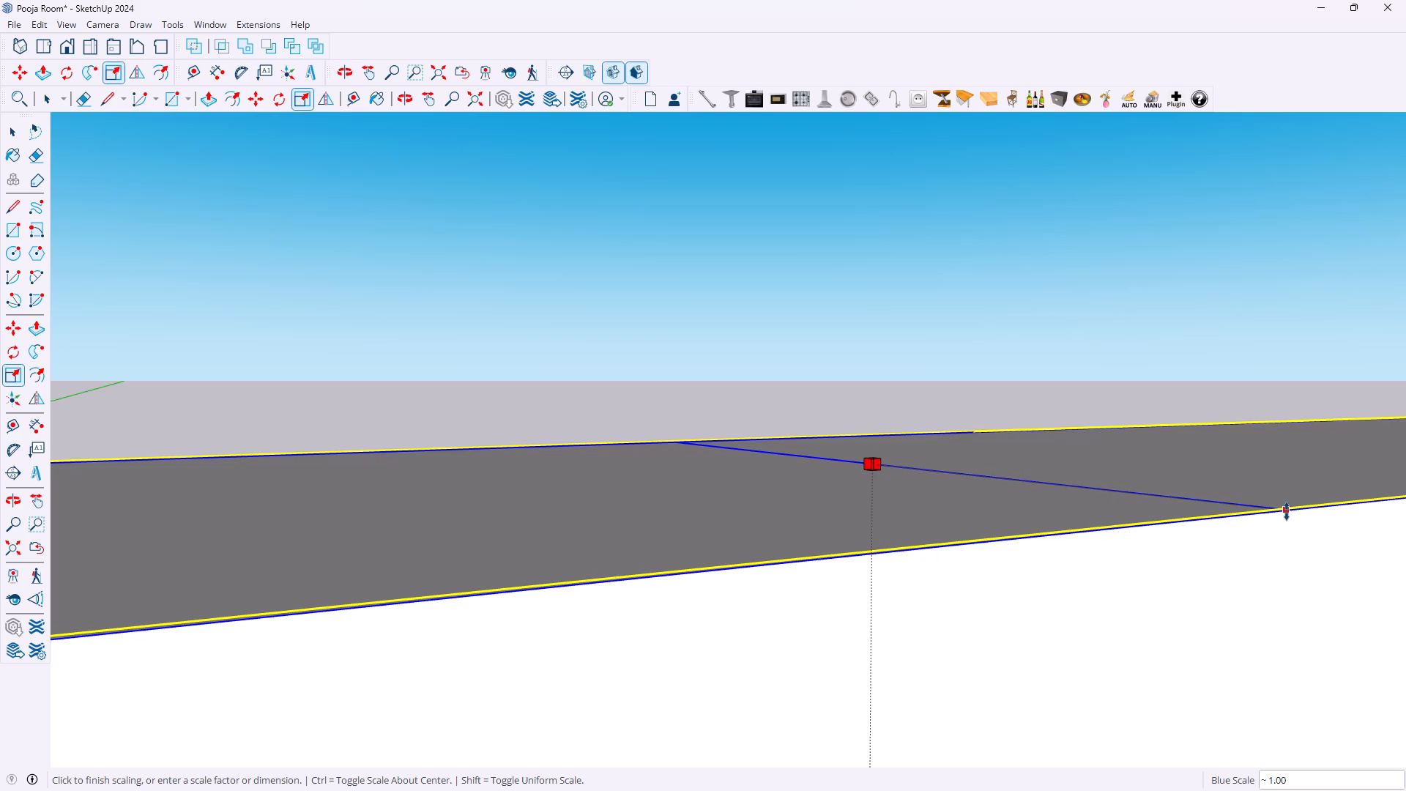
{"action": "left_click", "coordinate": [1287, 511]}
Rescale the jali panel's height from its bottom edge to the bottom guide line, using a blue-axis factor of about 1.00.
{"action": "scroll", "coordinate": [1123, 485], "scroll_direction": "down", "scroll_amount": 14}
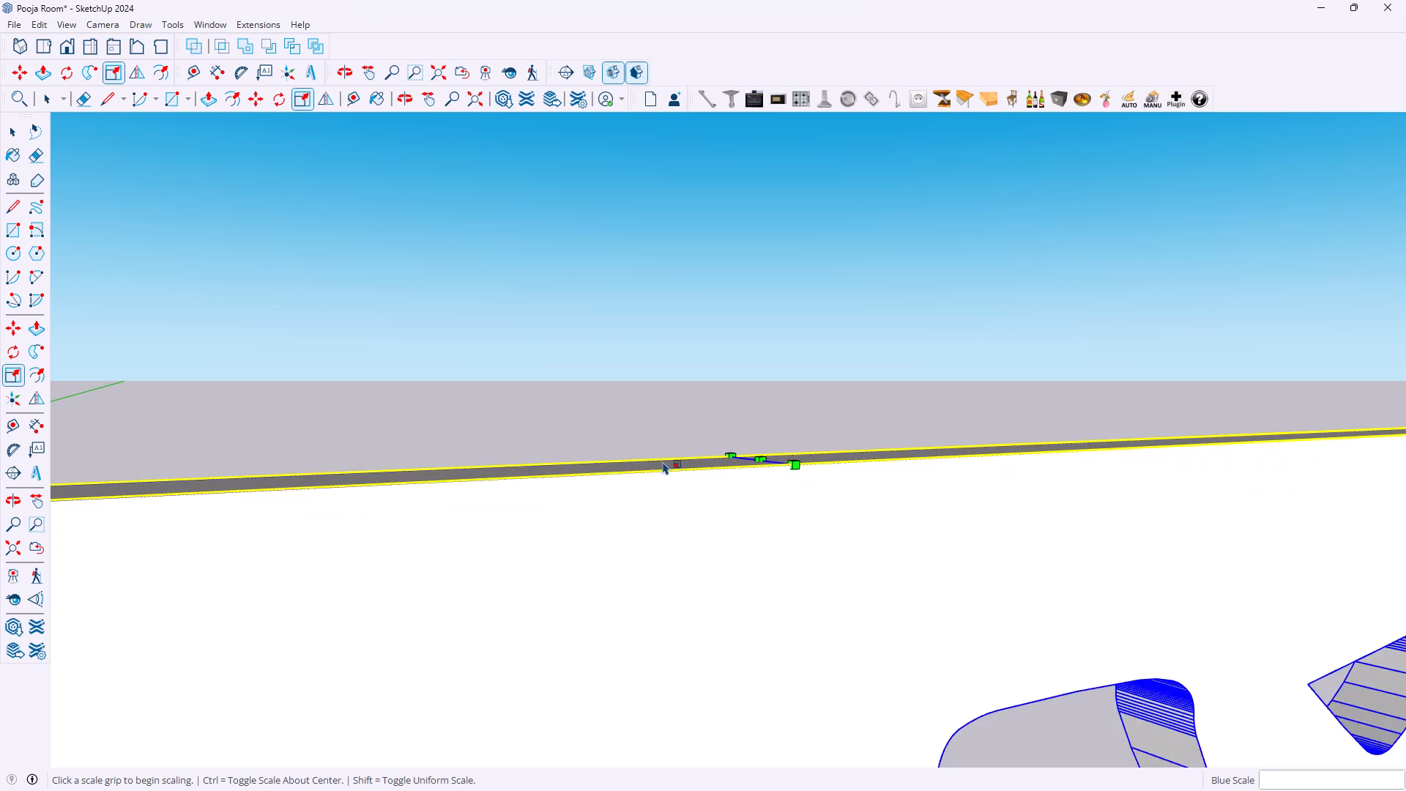
{"action": "scroll", "coordinate": [663, 461], "scroll_direction": "down", "scroll_amount": 6}
{"action": "scroll", "coordinate": [498, 453], "scroll_direction": "down", "scroll_amount": 9}
{"action": "scroll", "coordinate": [398, 461], "scroll_direction": "down", "scroll_amount": 1}
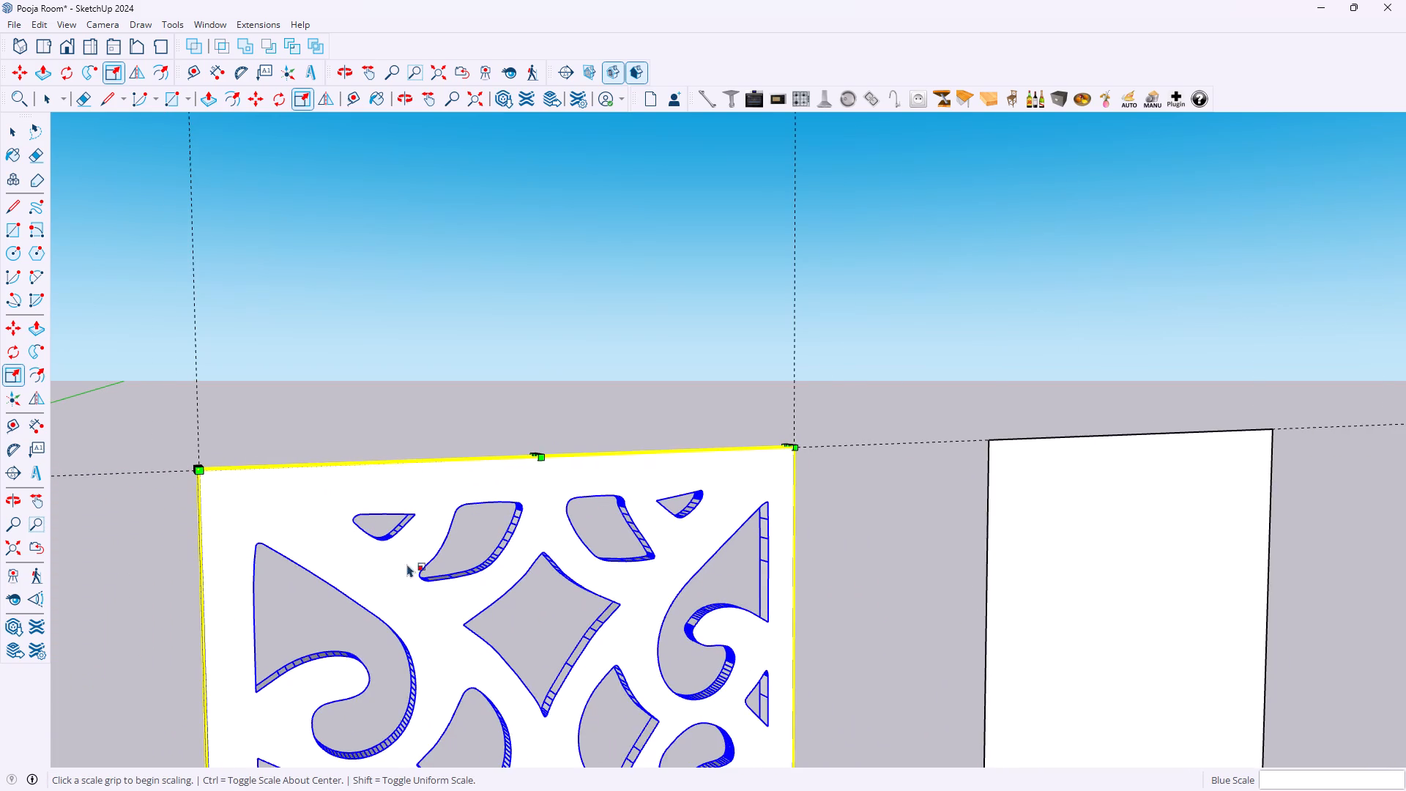
{"action": "scroll", "coordinate": [382, 521], "scroll_direction": "down", "scroll_amount": 20}
{"action": "scroll", "coordinate": [372, 539], "scroll_direction": "down", "scroll_amount": 7}
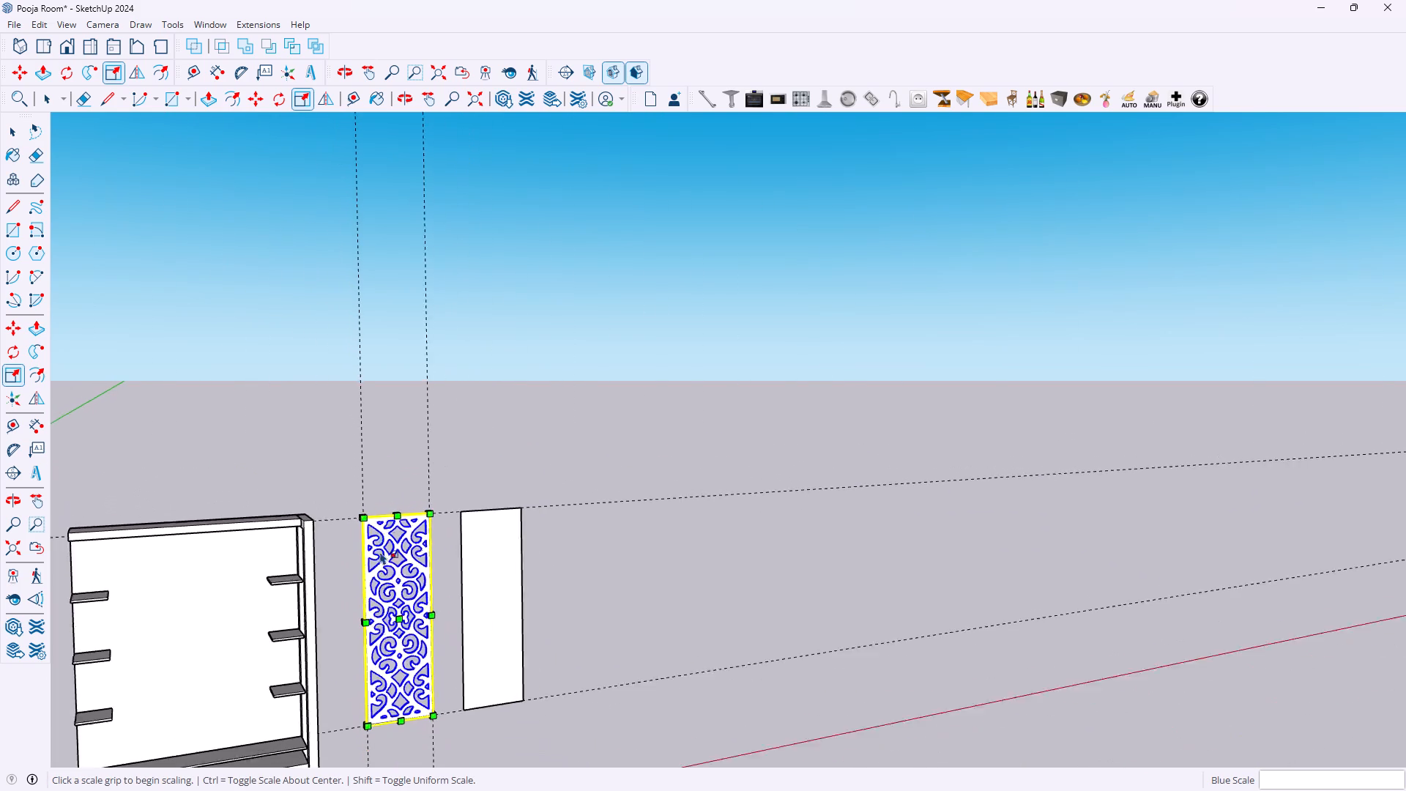
{"action": "scroll", "coordinate": [380, 552], "scroll_direction": "down", "scroll_amount": 2}
{"action": "scroll", "coordinate": [397, 693], "scroll_direction": "up", "scroll_amount": 19}
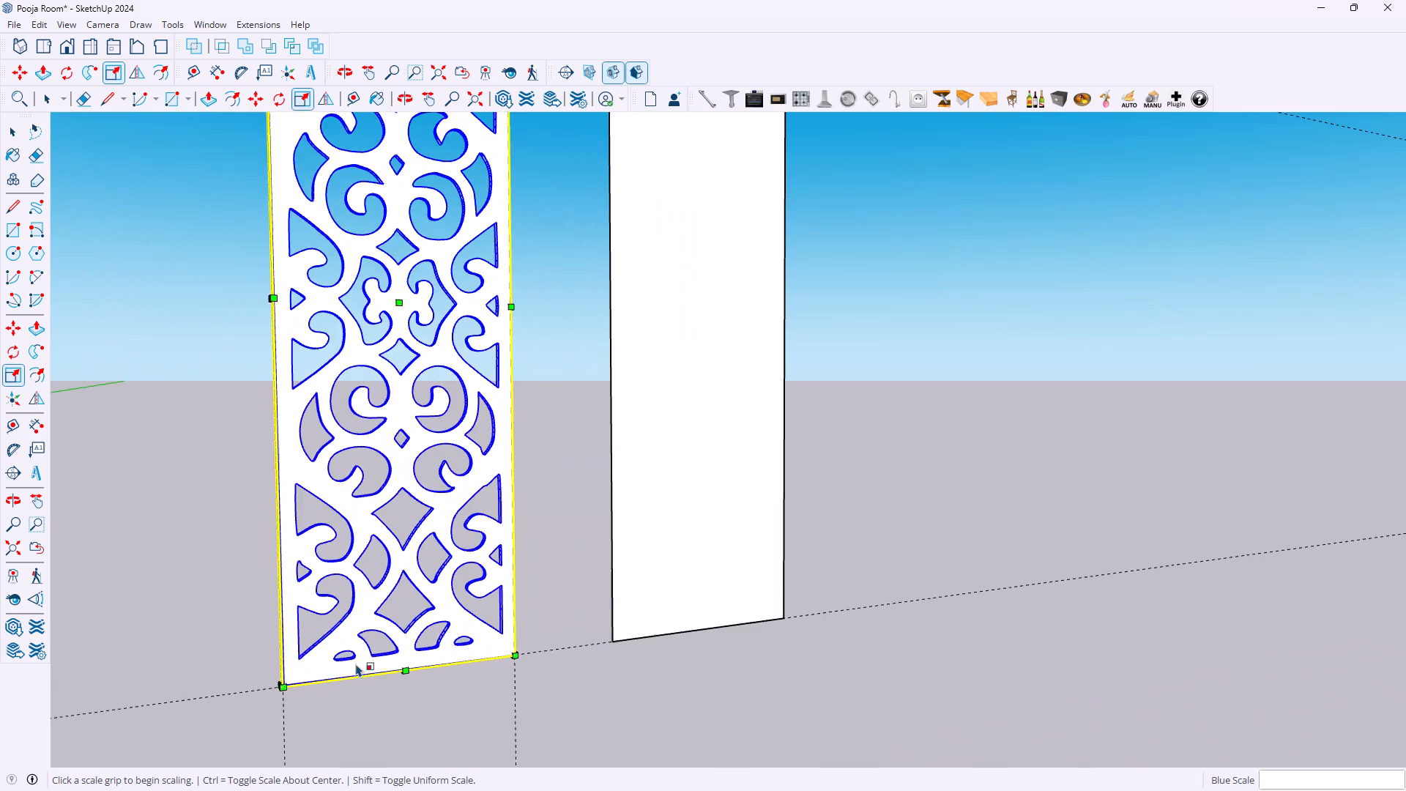
{"action": "scroll", "coordinate": [356, 664], "scroll_direction": "up", "scroll_amount": 10}
{"action": "scroll", "coordinate": [206, 706], "scroll_direction": "up", "scroll_amount": 9}
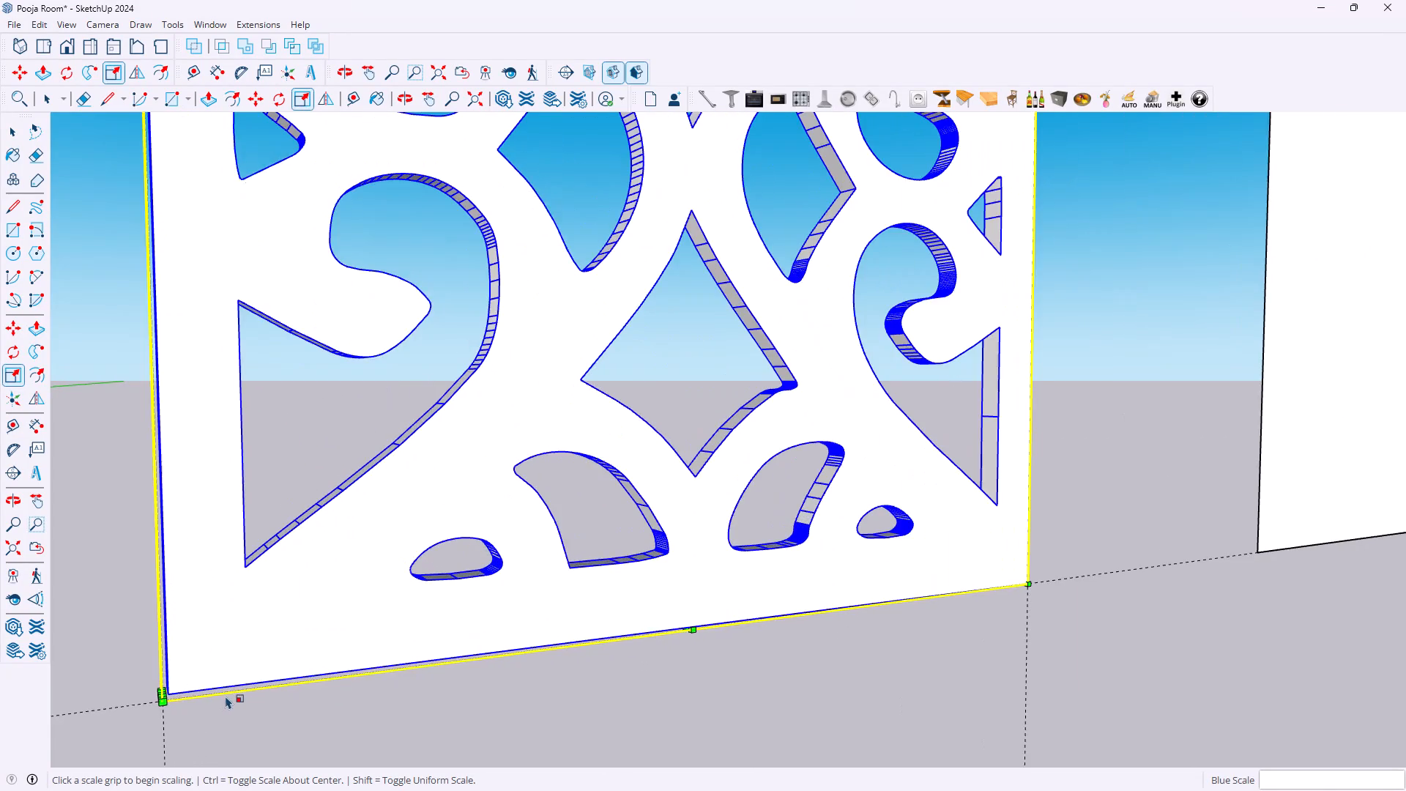
{"action": "scroll", "coordinate": [226, 696], "scroll_direction": "up", "scroll_amount": 1}
{"action": "scroll", "coordinate": [496, 702], "scroll_direction": "up", "scroll_amount": 5}
{"action": "scroll", "coordinate": [863, 598], "scroll_direction": "up", "scroll_amount": 8}
{"action": "scroll", "coordinate": [740, 532], "scroll_direction": "up", "scroll_amount": 1}
{"action": "scroll", "coordinate": [727, 532], "scroll_direction": "down", "scroll_amount": 2}
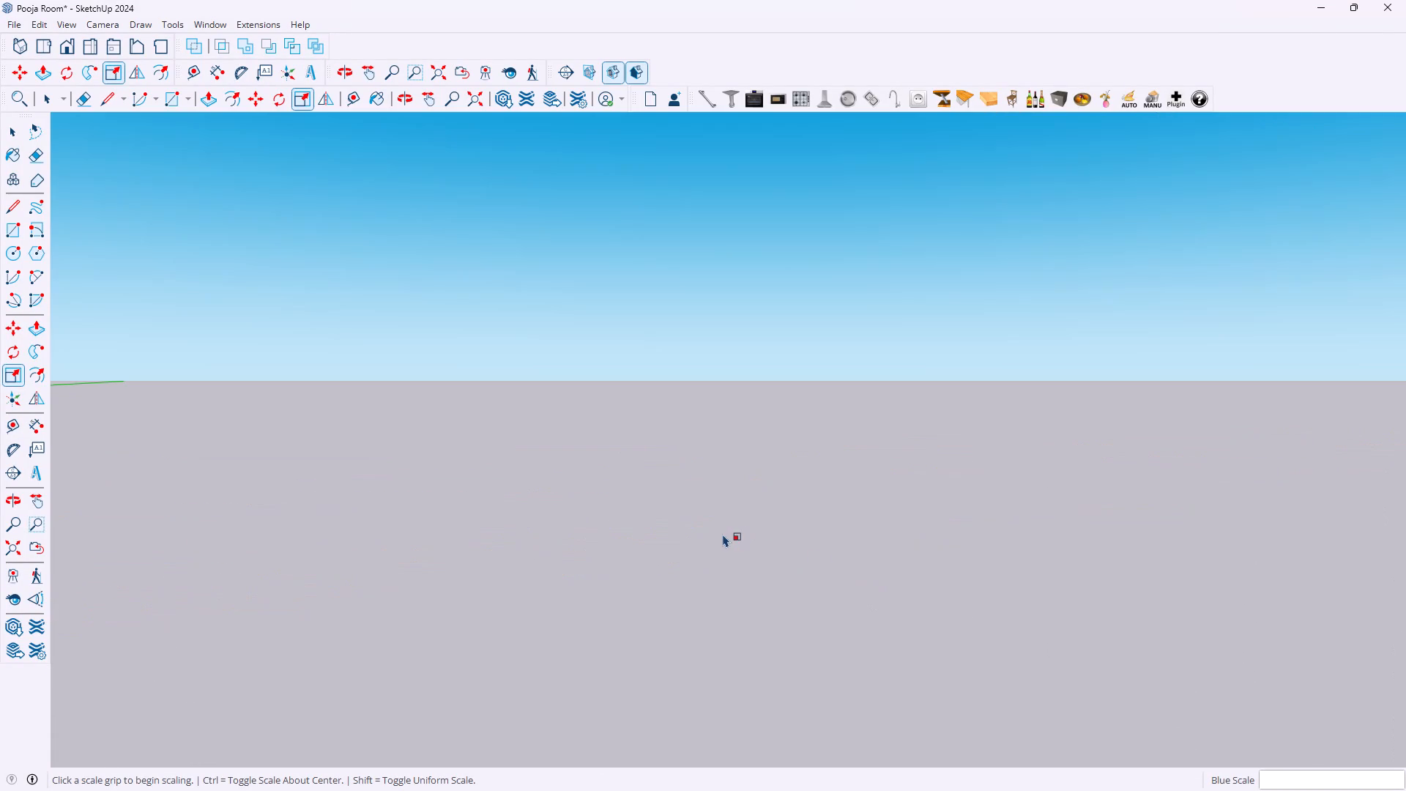
{"action": "scroll", "coordinate": [723, 534], "scroll_direction": "down", "scroll_amount": 5}
{"action": "scroll", "coordinate": [552, 513], "scroll_direction": "up", "scroll_amount": 2}
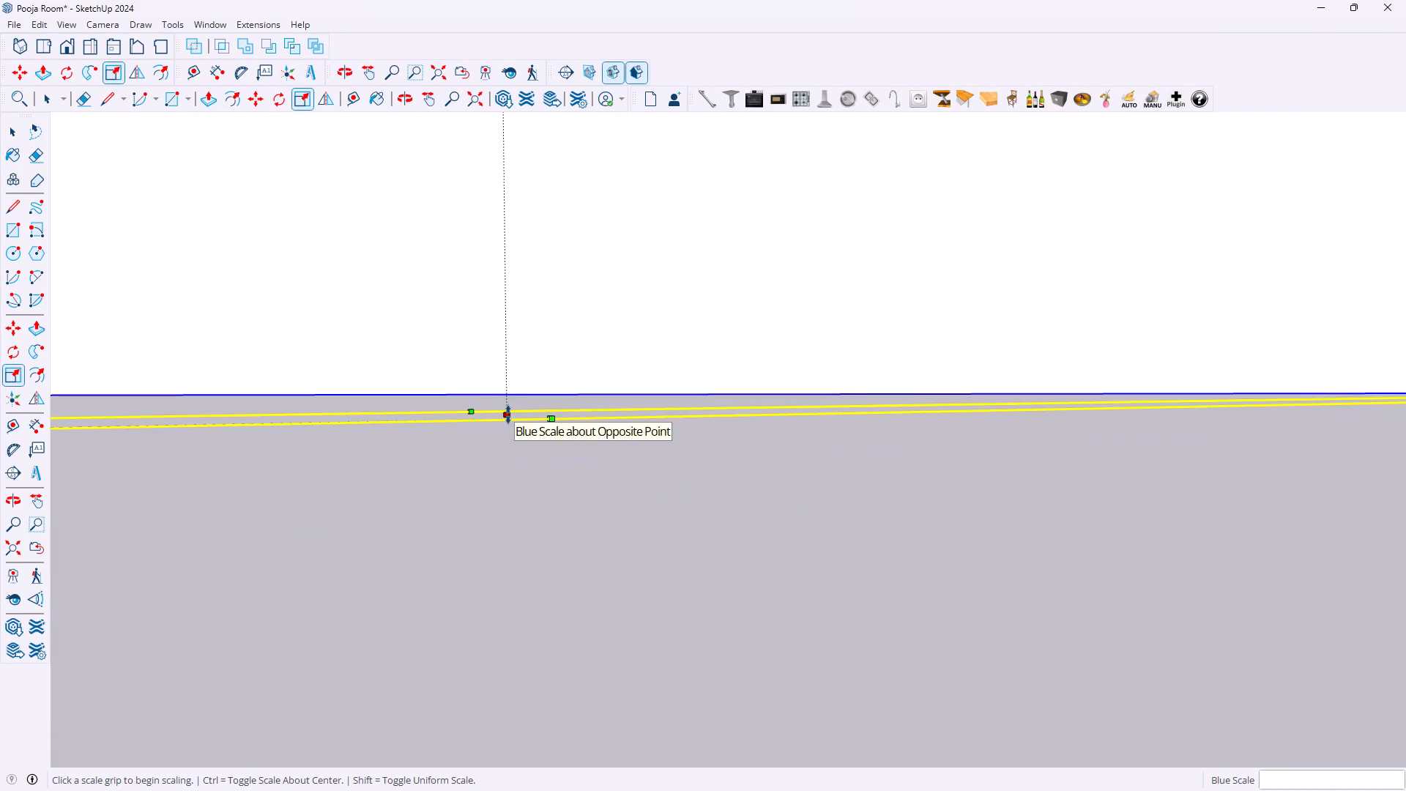
{"action": "left_click", "coordinate": [508, 415]}
{"action": "scroll", "coordinate": [508, 415], "scroll_direction": "up", "scroll_amount": 1}
{"action": "scroll", "coordinate": [527, 483], "scroll_direction": "down", "scroll_amount": 6}
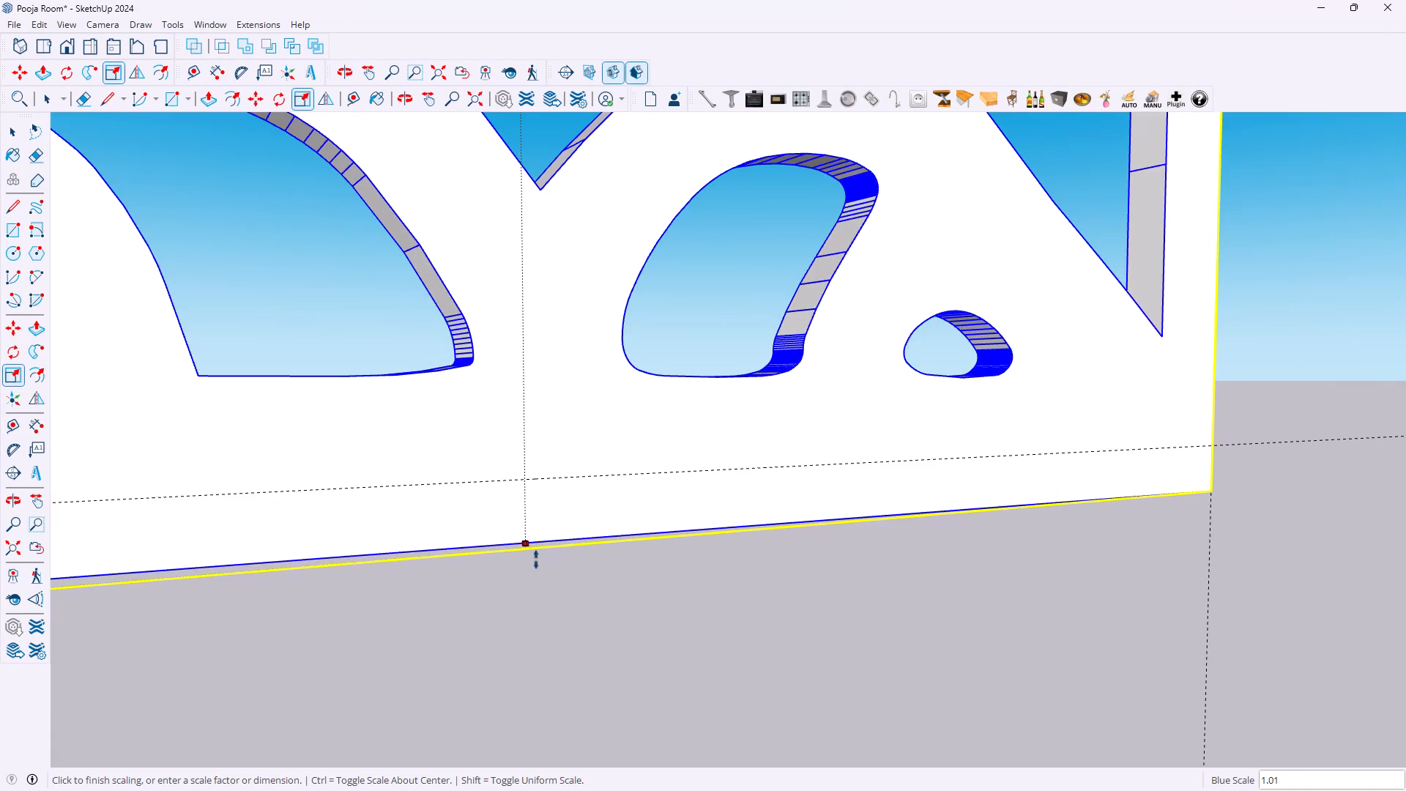
{"action": "scroll", "coordinate": [545, 475], "scroll_direction": "up", "scroll_amount": 3}
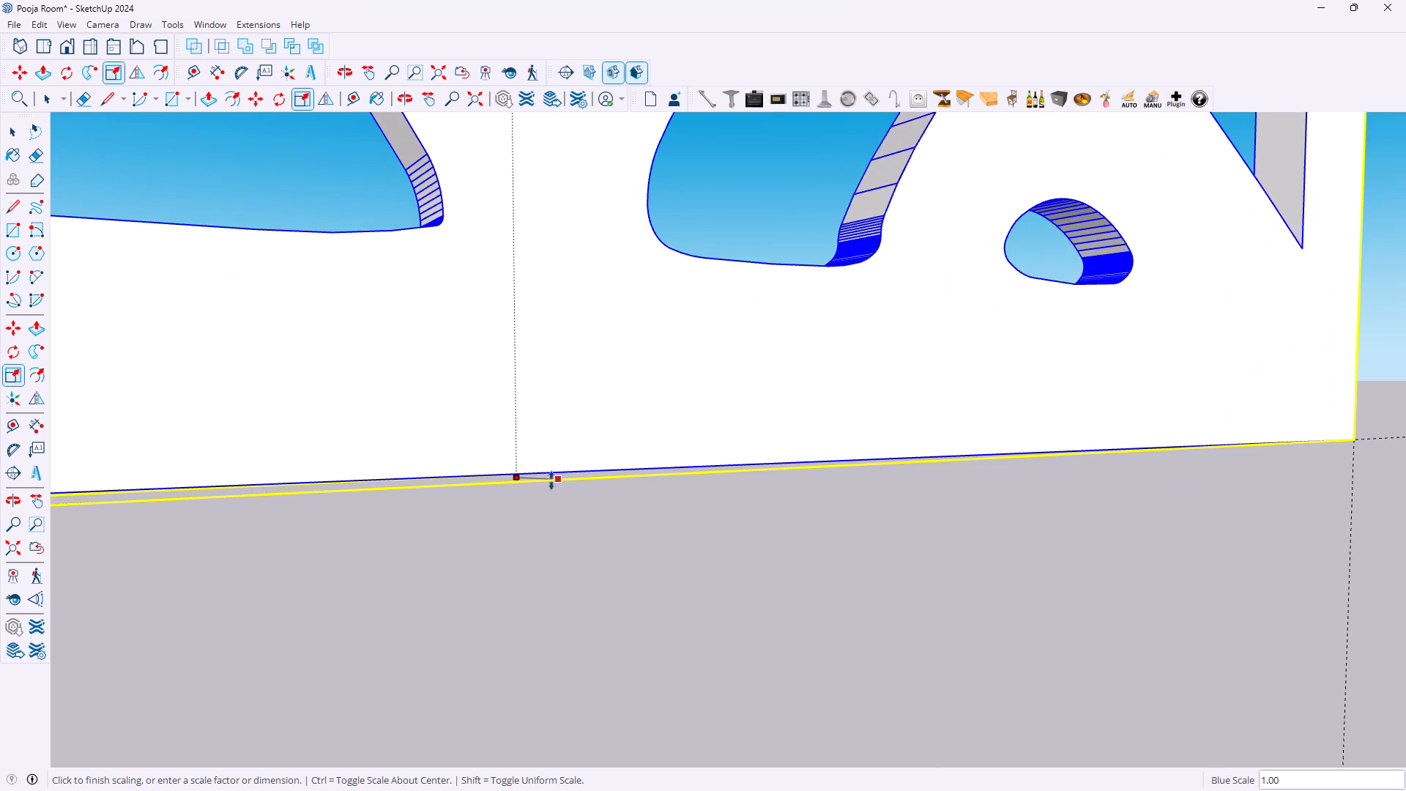
{"action": "scroll", "coordinate": [565, 480], "scroll_direction": "up", "scroll_amount": 5}
{"action": "scroll", "coordinate": [714, 486], "scroll_direction": "down", "scroll_amount": 2}
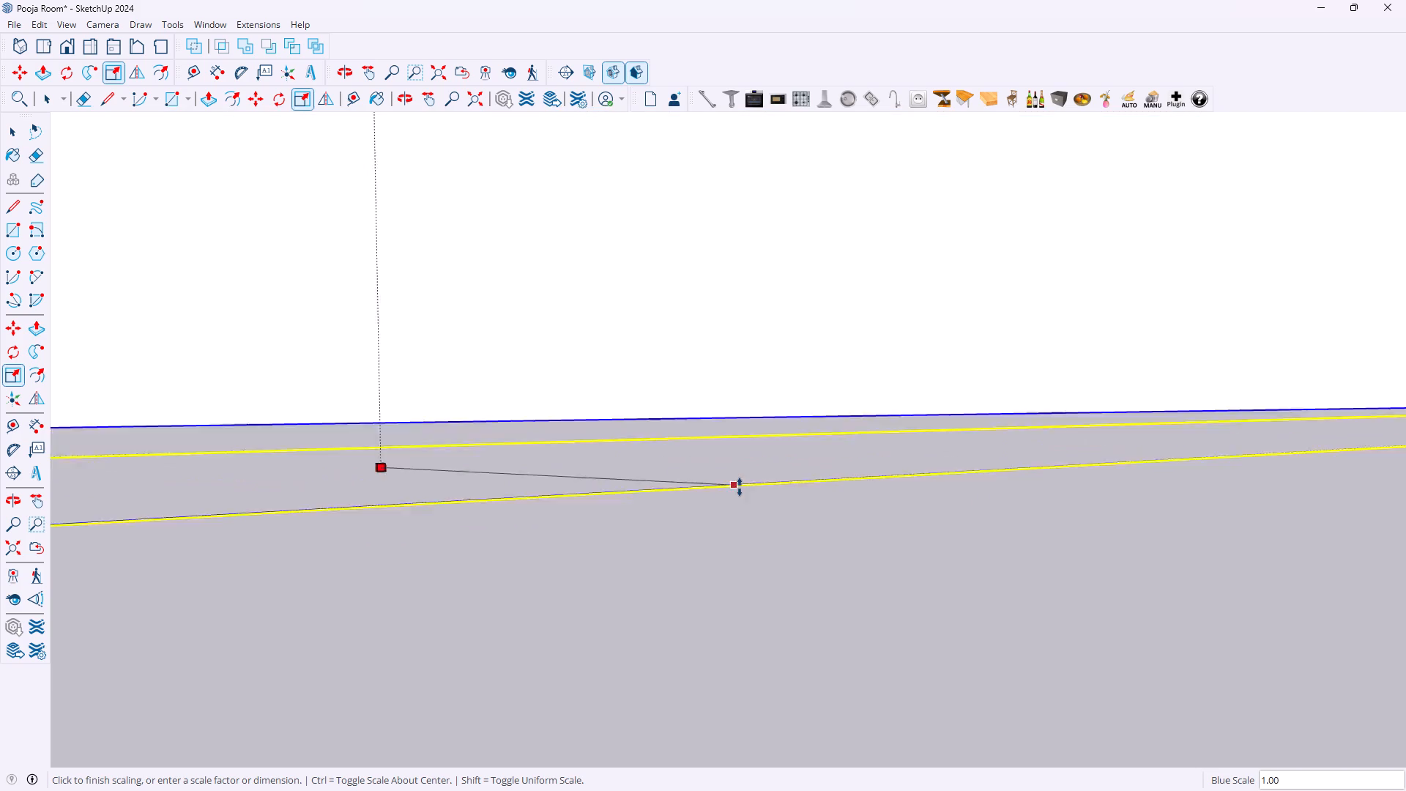
{"action": "scroll", "coordinate": [743, 485], "scroll_direction": "down", "scroll_amount": 4}
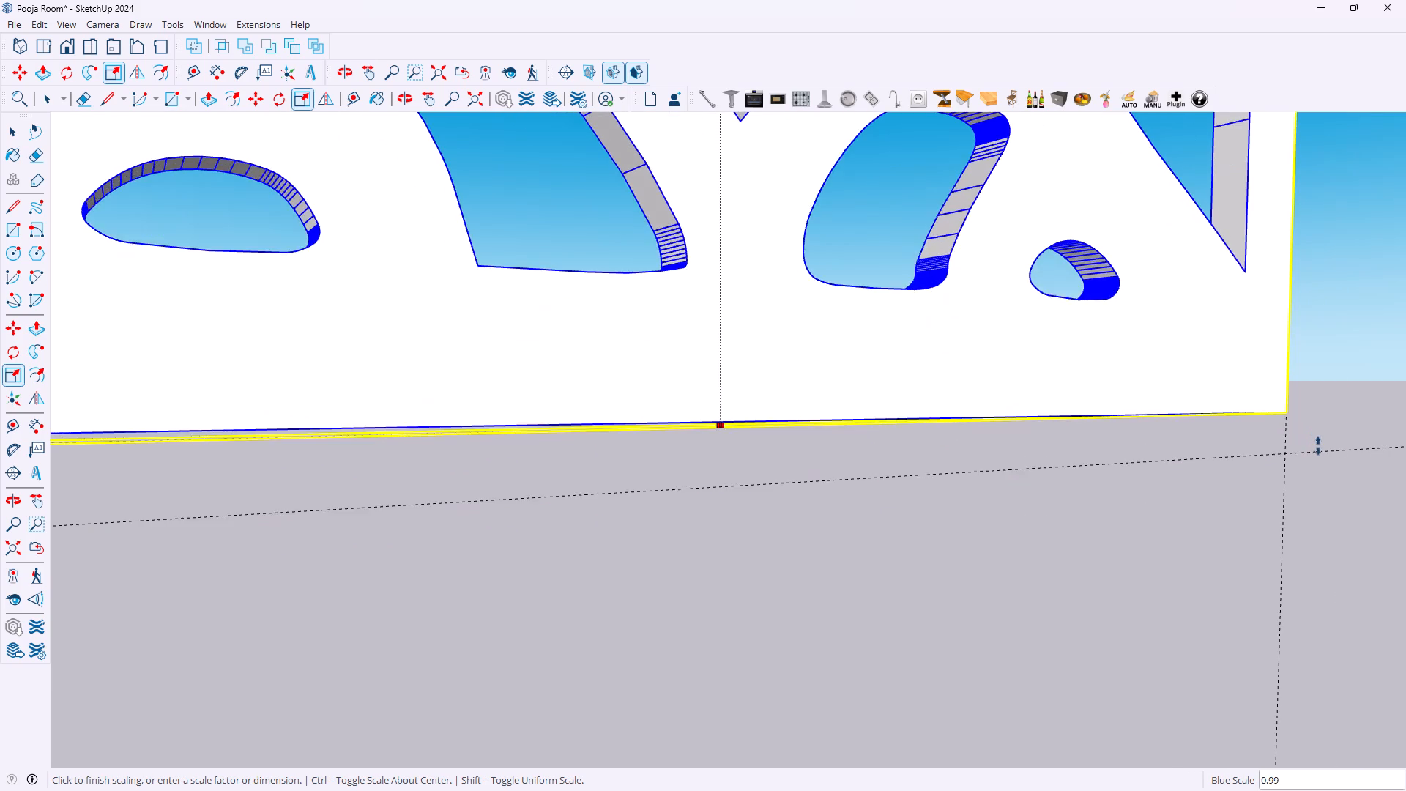
{"action": "left_click", "coordinate": [1320, 449]}
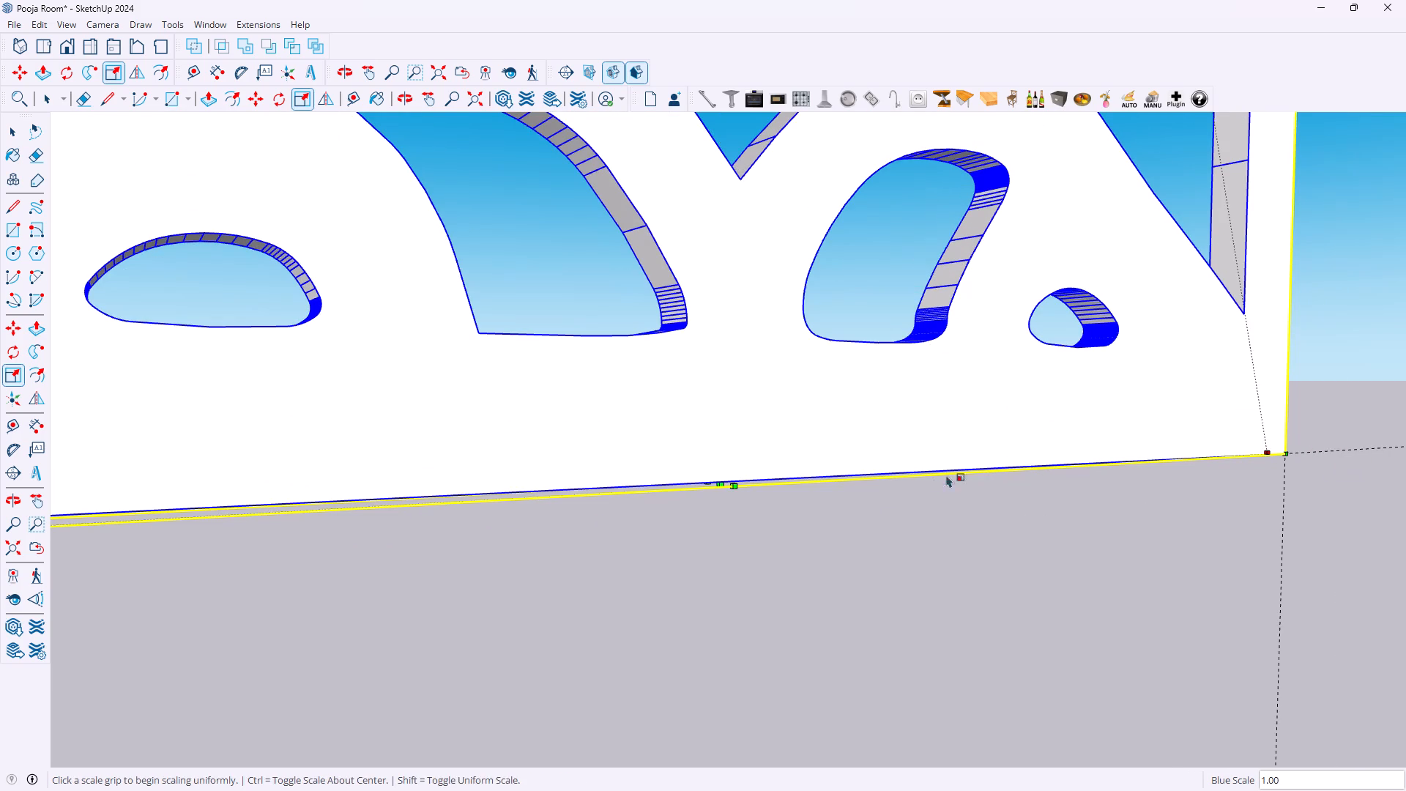
Delete all the guide lines from the model and deselect the jali panel.
{"action": "scroll", "coordinate": [915, 489], "scroll_direction": "down", "scroll_amount": 9}
{"action": "scroll", "coordinate": [696, 460], "scroll_direction": "down", "scroll_amount": 10}
{"action": "scroll", "coordinate": [724, 442], "scroll_direction": "down", "scroll_amount": 14}
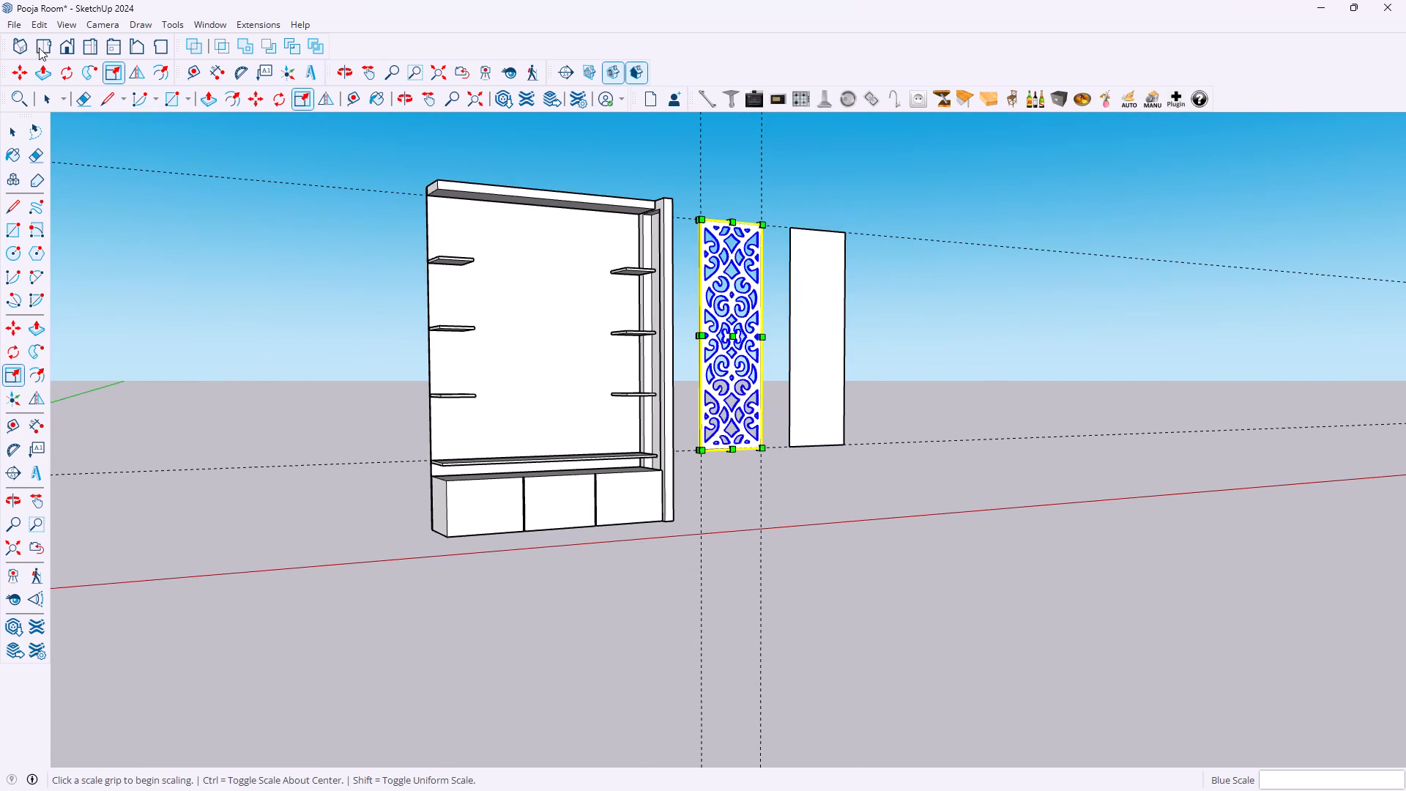
{"action": "left_click", "coordinate": [42, 25]}
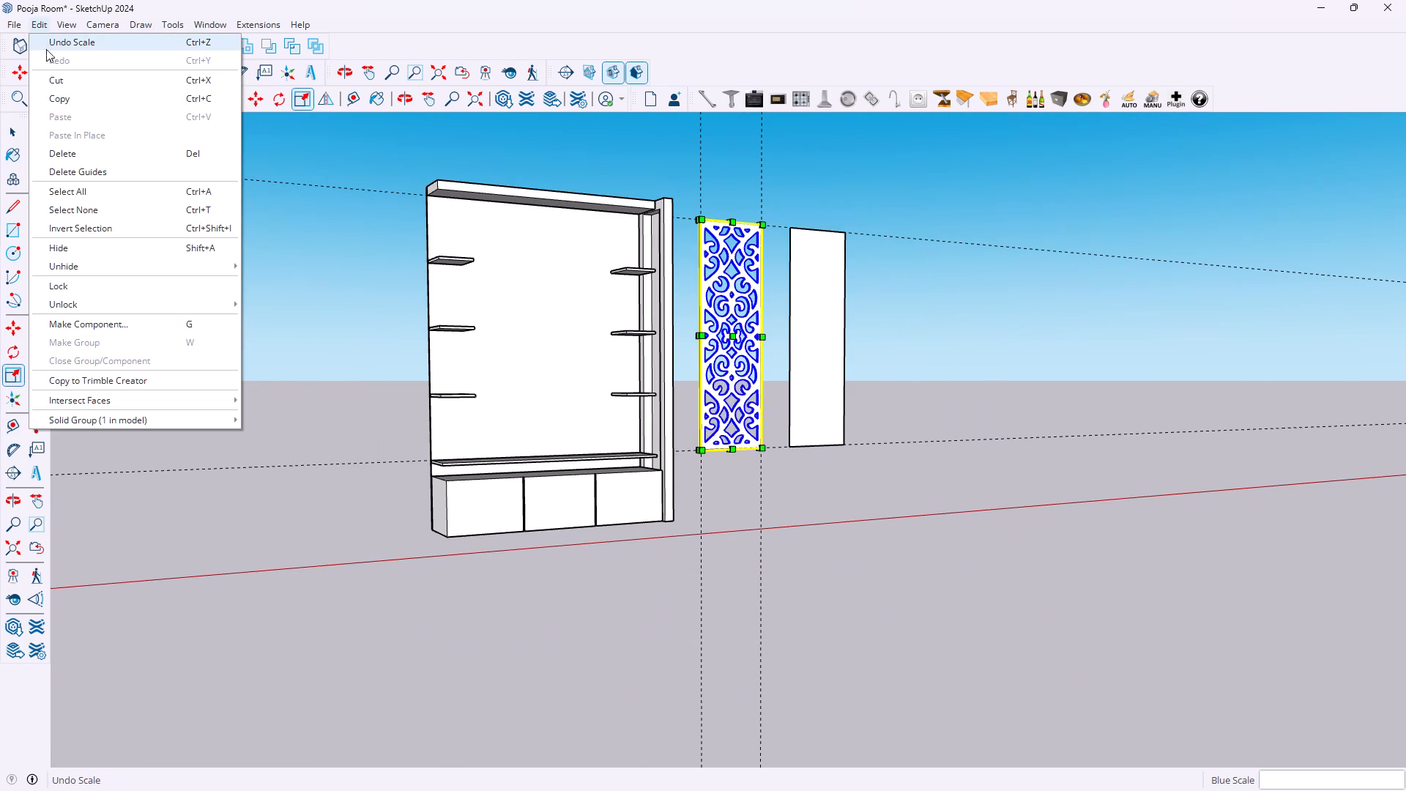
{"action": "left_click", "coordinate": [72, 176]}
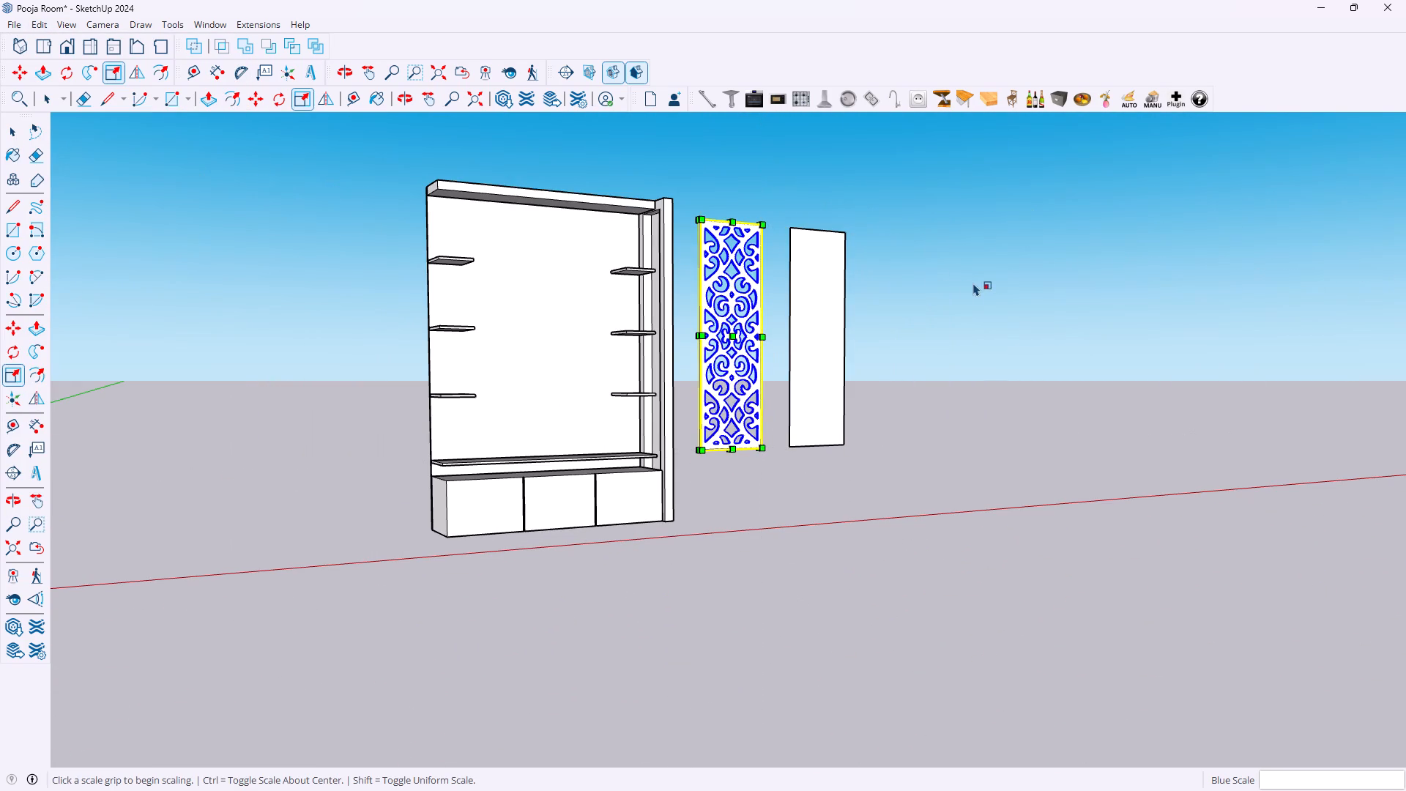
{"action": "left_click", "coordinate": [984, 286]}
{"action": "key", "text": "space"}
{"action": "left_click", "coordinate": [971, 286]}
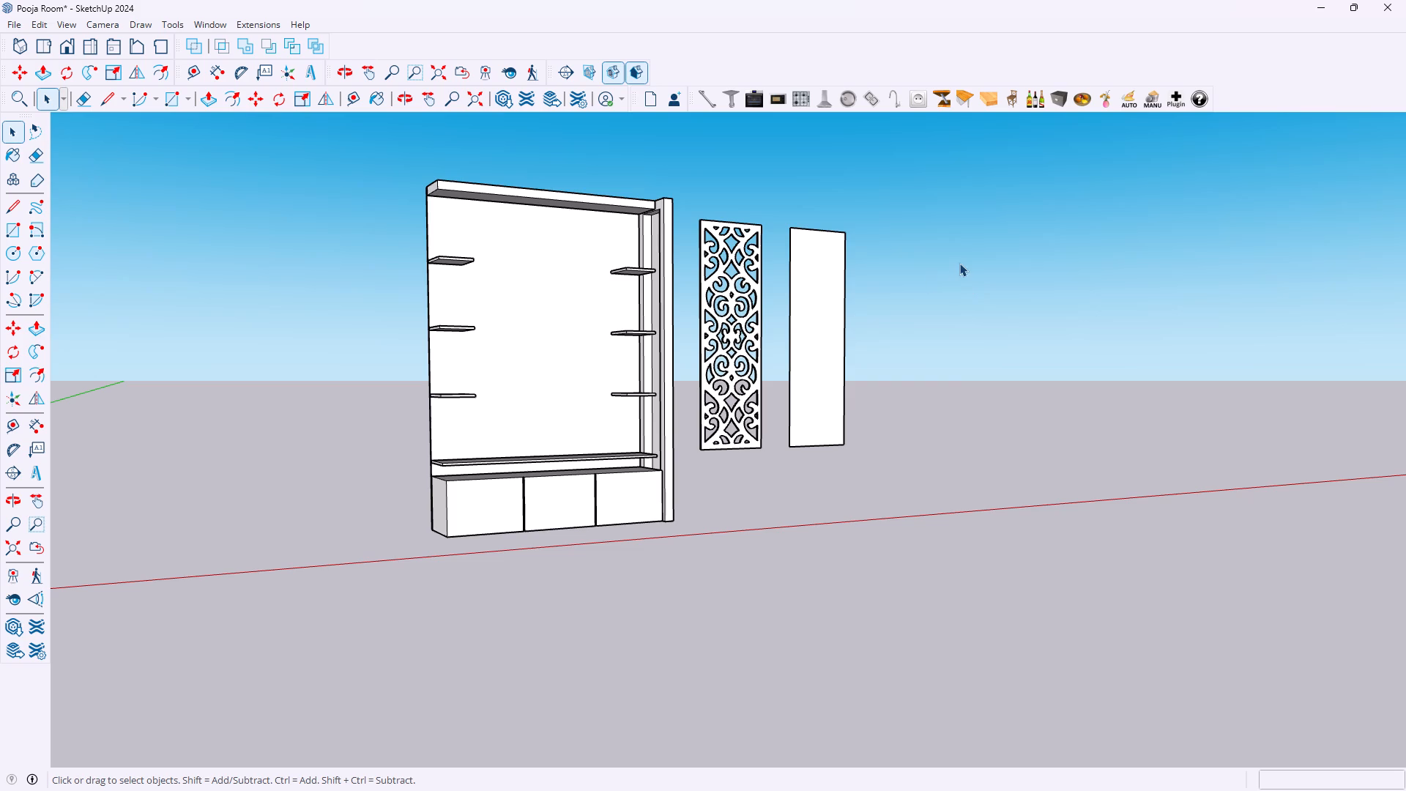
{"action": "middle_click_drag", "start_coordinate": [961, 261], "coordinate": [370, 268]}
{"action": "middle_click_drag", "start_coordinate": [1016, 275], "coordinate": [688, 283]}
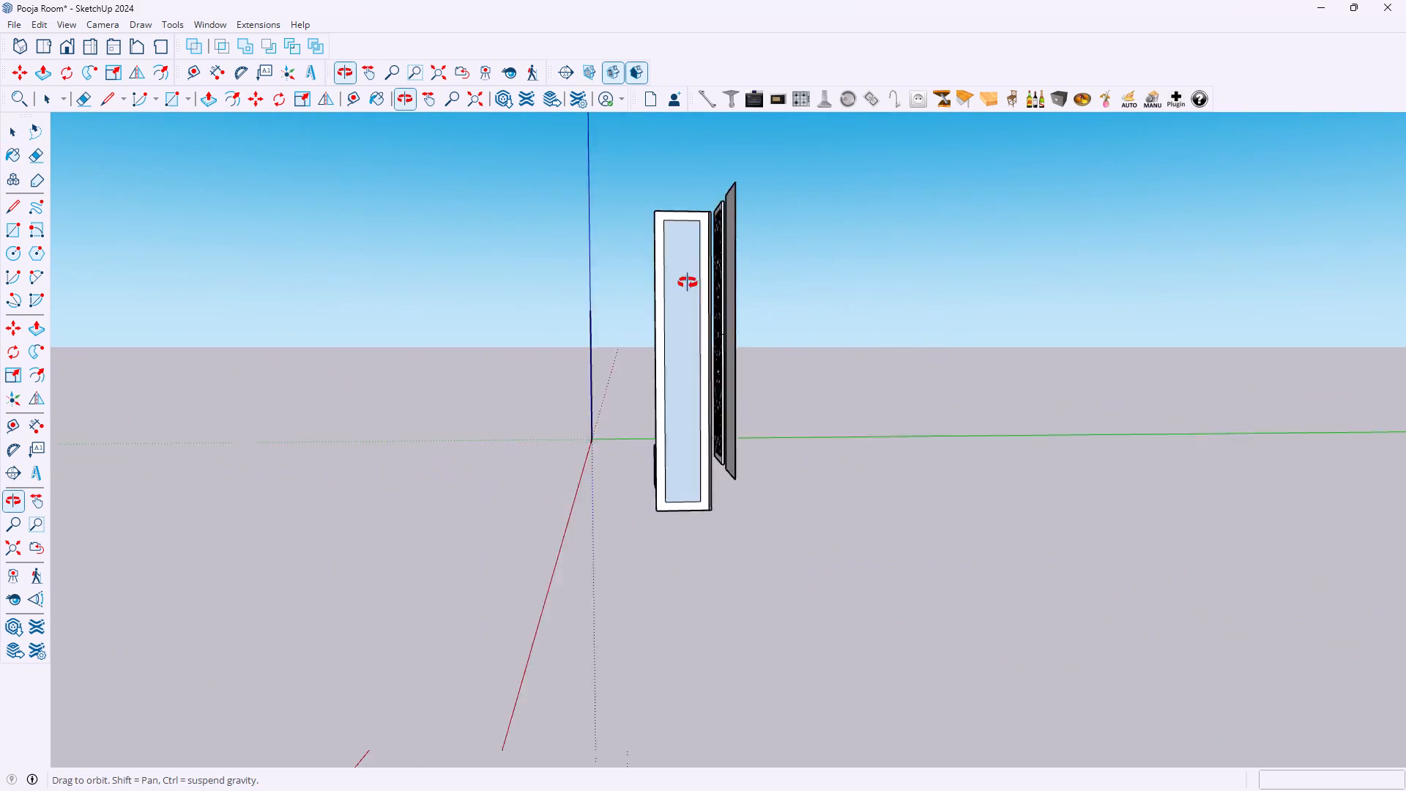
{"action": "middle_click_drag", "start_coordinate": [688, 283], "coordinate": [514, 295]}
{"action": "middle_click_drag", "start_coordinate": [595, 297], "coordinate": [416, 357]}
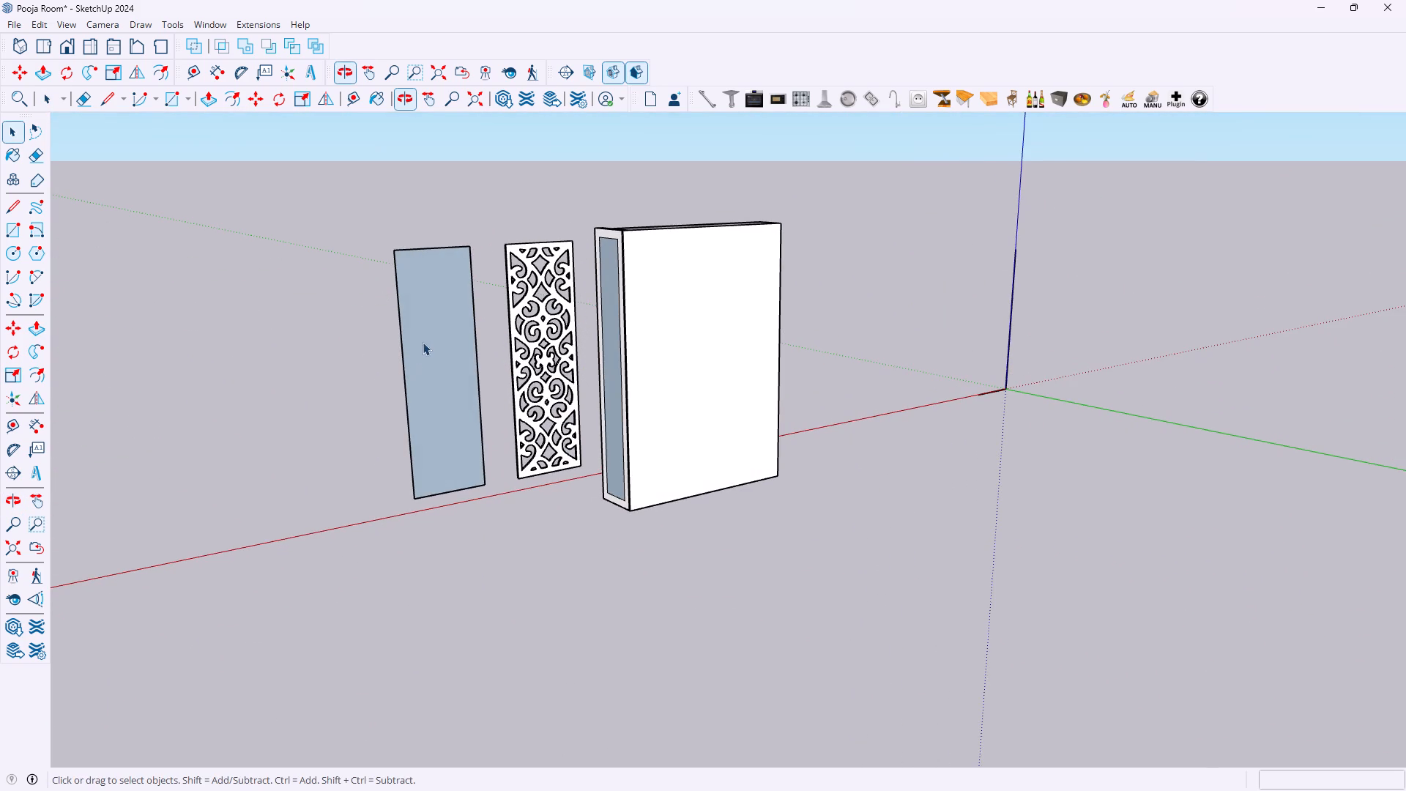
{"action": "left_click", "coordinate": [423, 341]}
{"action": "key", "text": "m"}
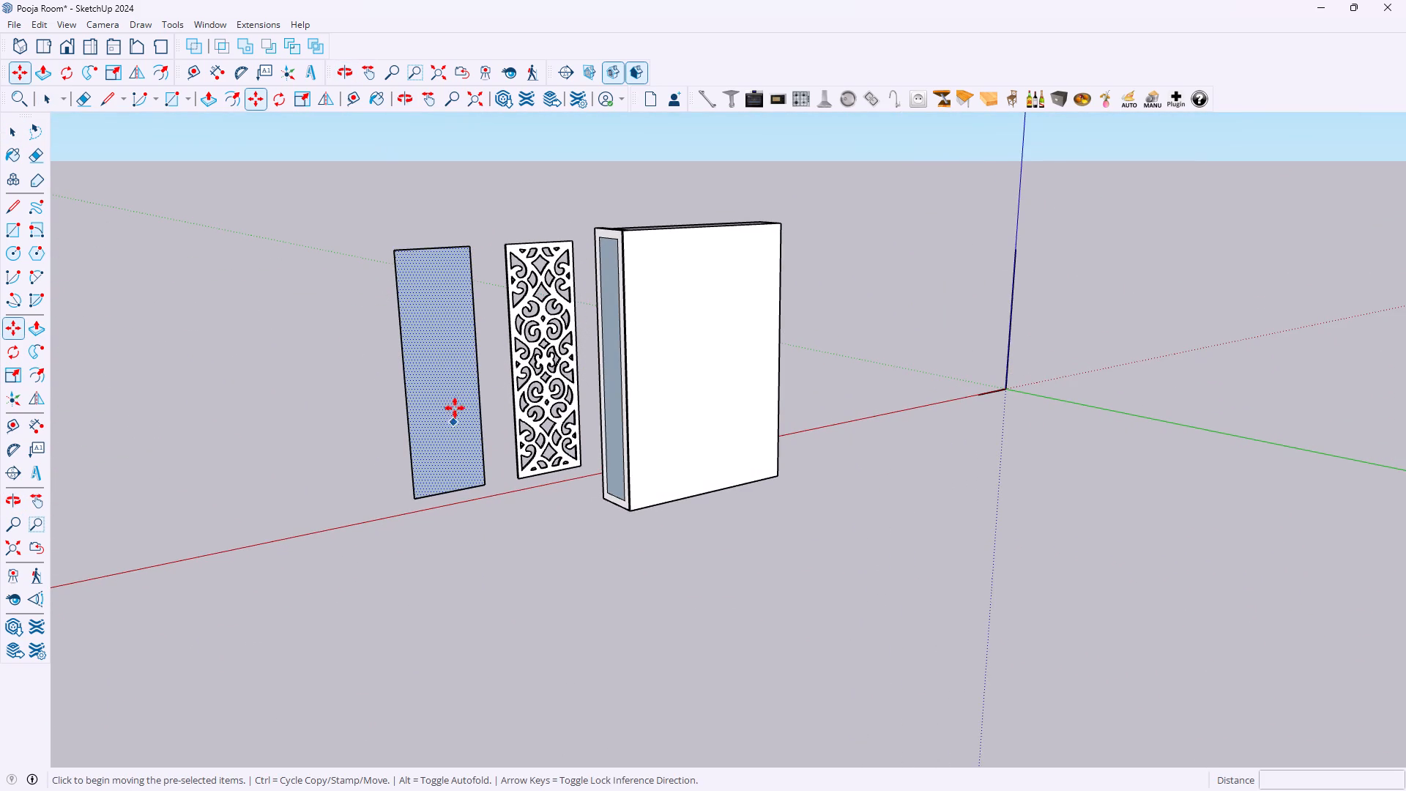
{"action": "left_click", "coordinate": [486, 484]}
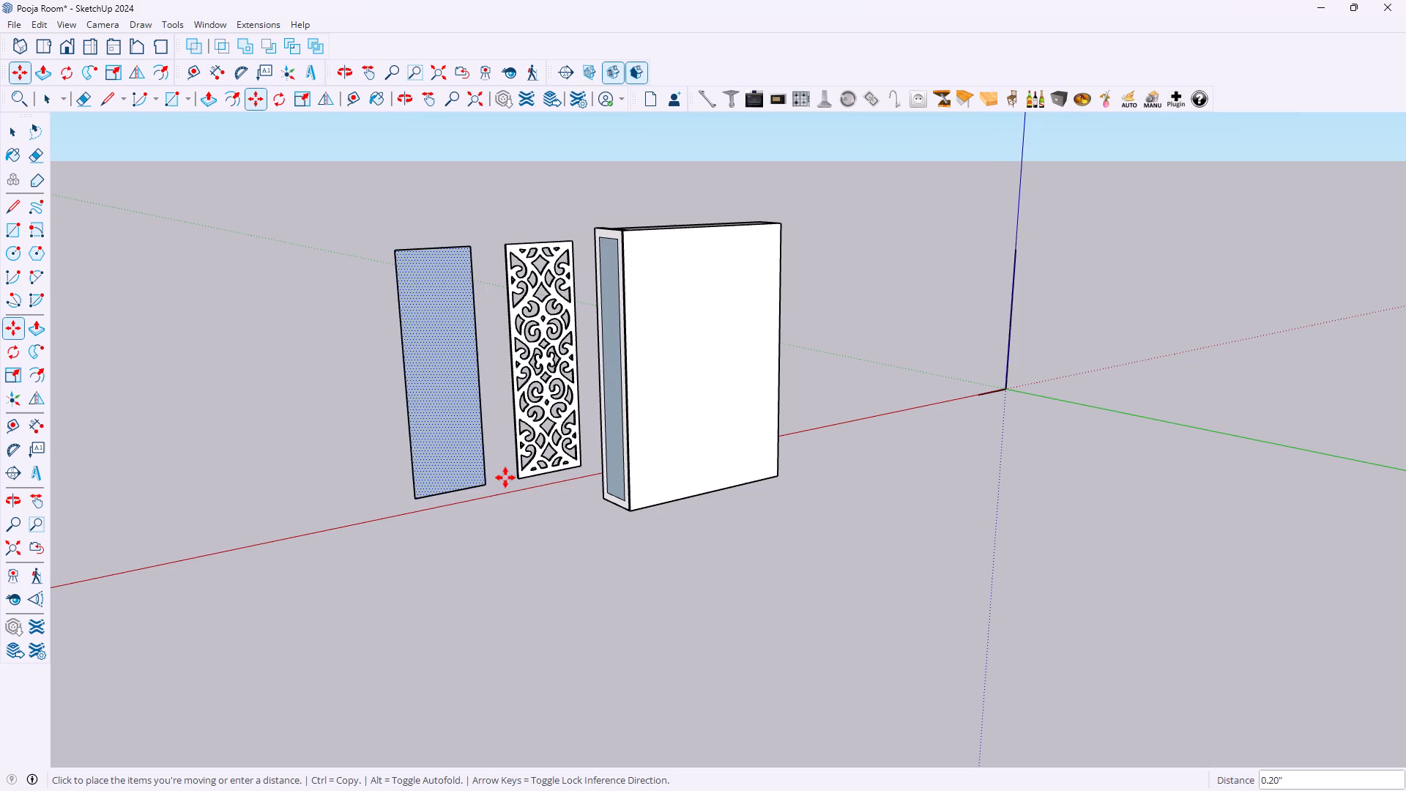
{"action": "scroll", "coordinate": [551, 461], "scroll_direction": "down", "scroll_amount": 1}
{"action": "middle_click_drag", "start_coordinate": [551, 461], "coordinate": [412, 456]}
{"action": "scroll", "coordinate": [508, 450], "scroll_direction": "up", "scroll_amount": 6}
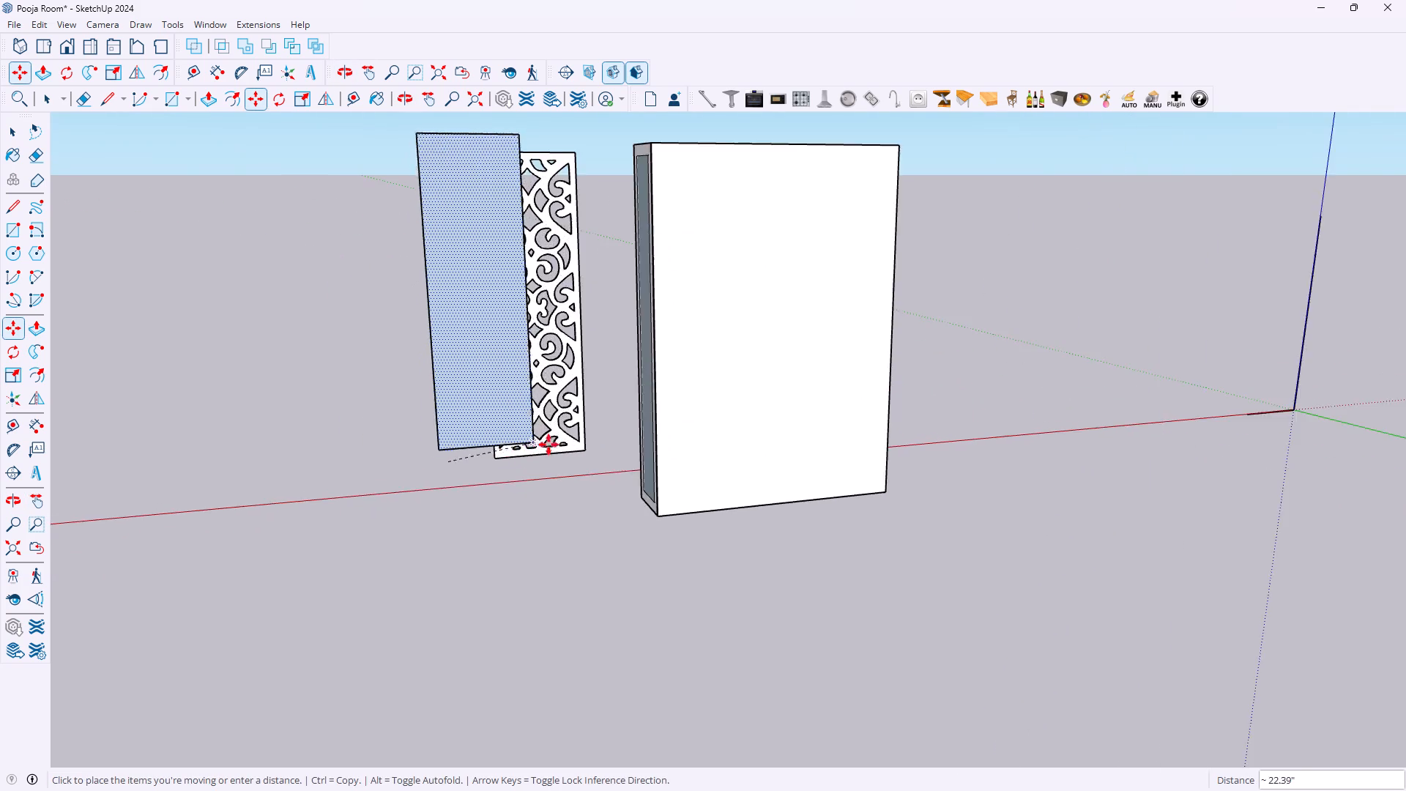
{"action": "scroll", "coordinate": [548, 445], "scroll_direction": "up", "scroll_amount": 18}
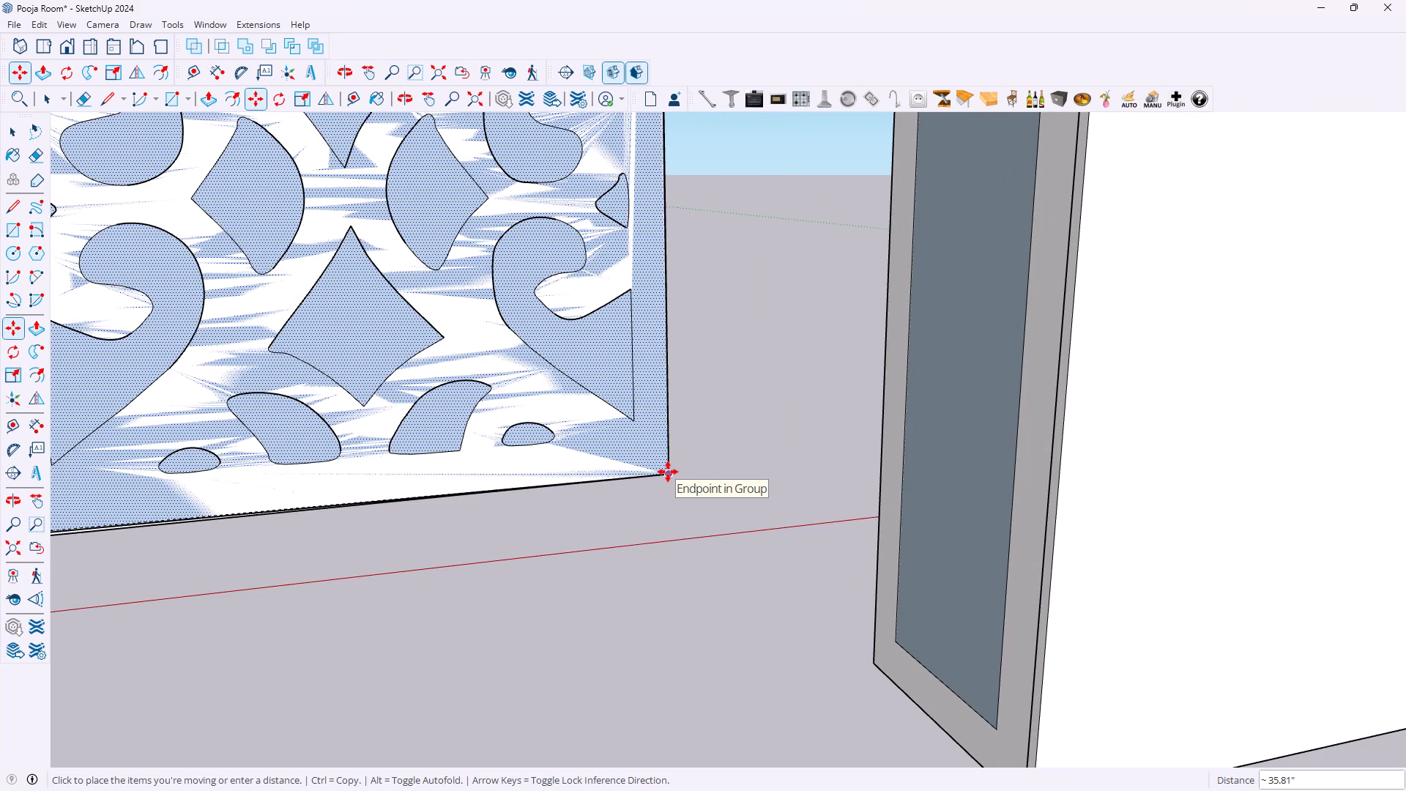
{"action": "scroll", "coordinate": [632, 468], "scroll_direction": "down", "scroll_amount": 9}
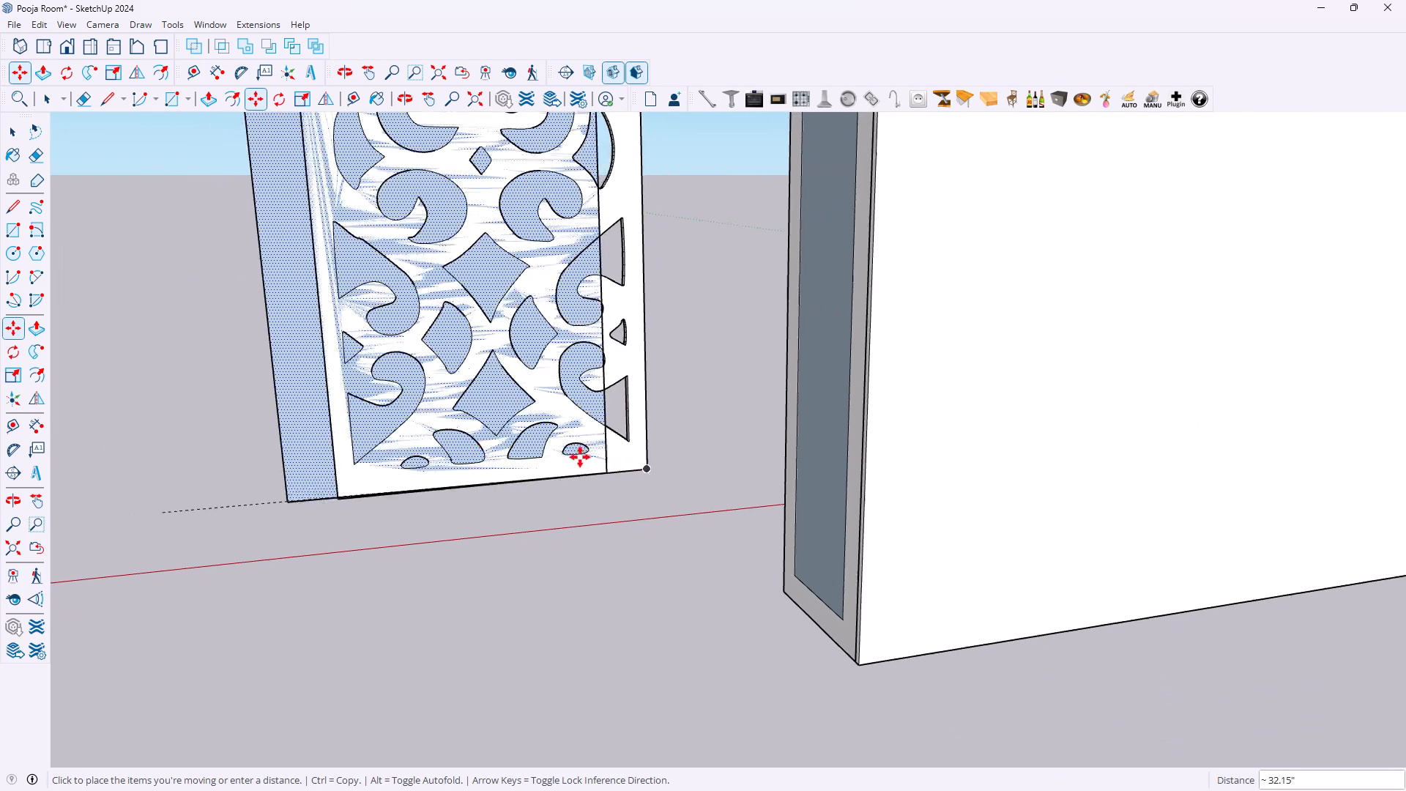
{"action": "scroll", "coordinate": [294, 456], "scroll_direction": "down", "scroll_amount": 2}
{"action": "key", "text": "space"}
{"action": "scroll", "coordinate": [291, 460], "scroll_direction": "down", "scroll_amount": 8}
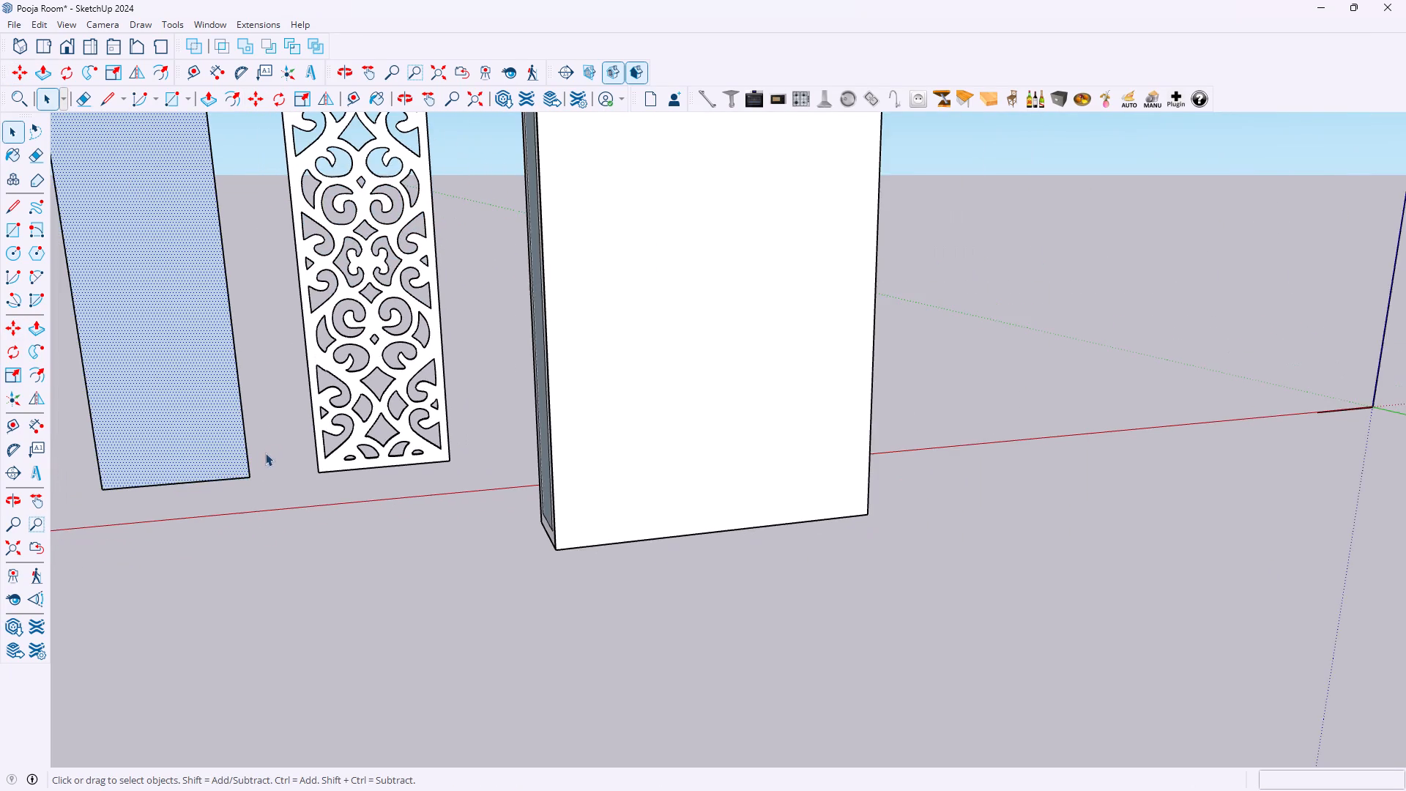
Make the plain backing face beside the jali panel into a group.
{"action": "left_click", "coordinate": [183, 420]}
{"action": "middle_click_drag", "start_coordinate": [188, 418], "coordinate": [774, 412]}
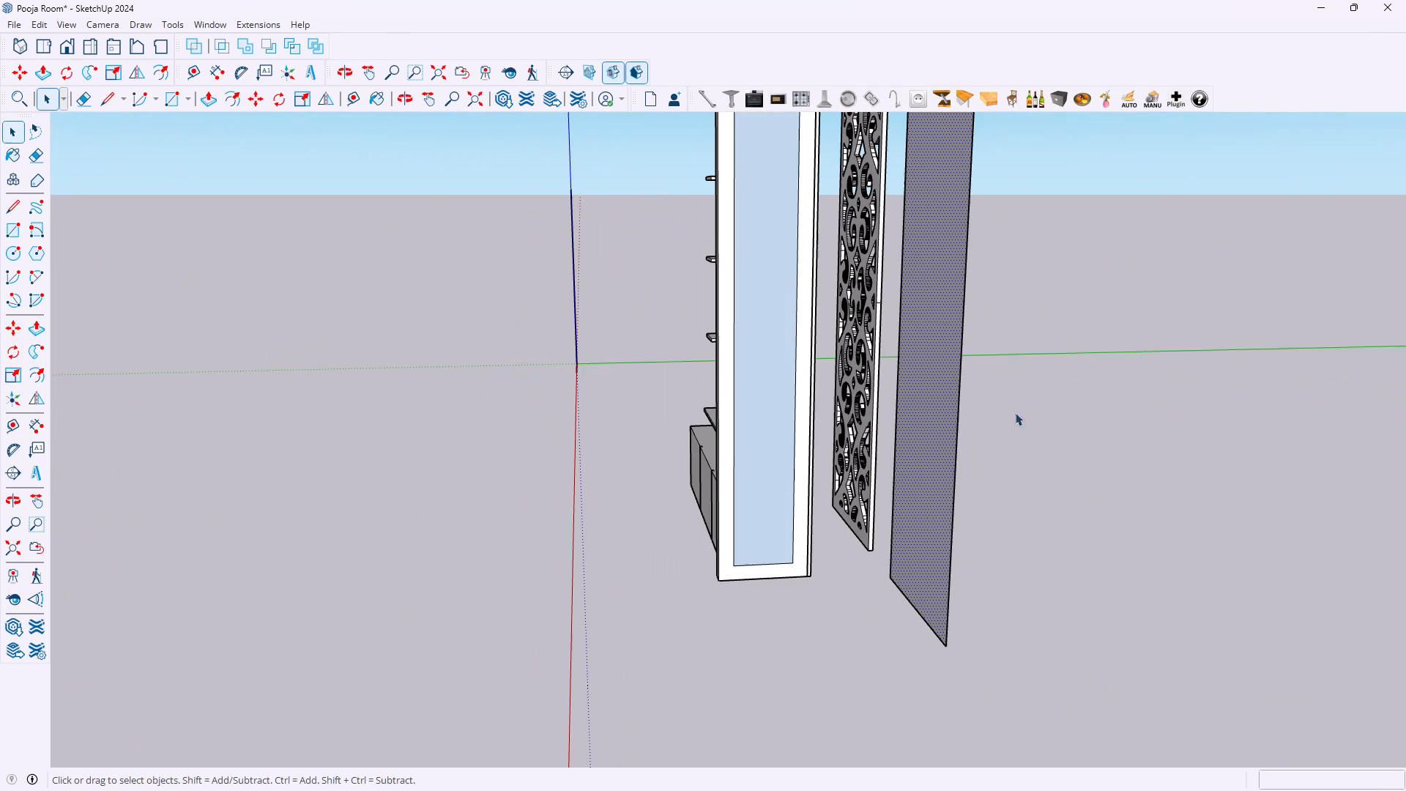
{"action": "key", "text": "w"}
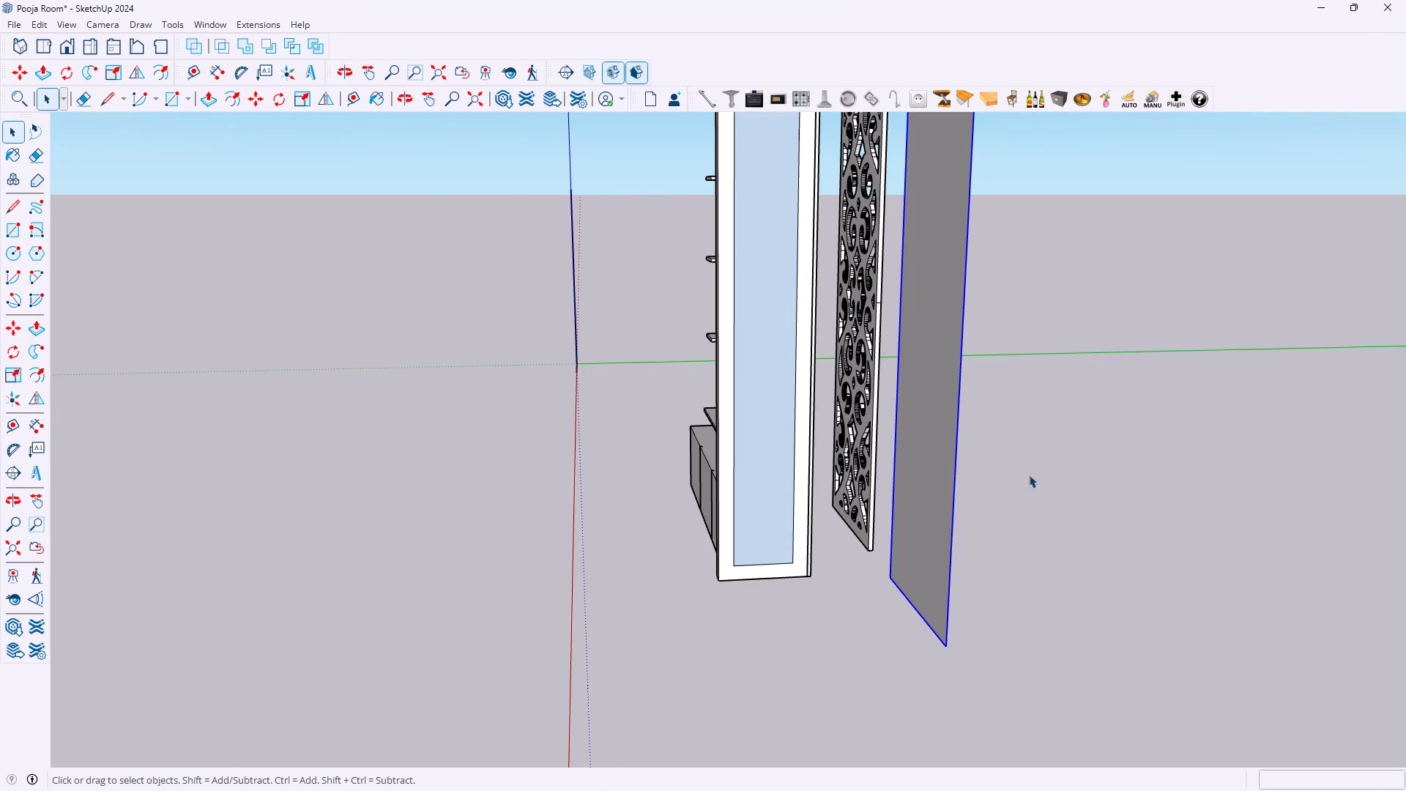
Move the backing group about 35.81 inches by its bottom corner onto the matching bottom corner at the jali panel's rear.
{"action": "scroll", "coordinate": [1035, 472], "scroll_direction": "down", "scroll_amount": 1}
{"action": "middle_click_drag", "start_coordinate": [1035, 472], "coordinate": [436, 464]}
{"action": "key", "text": "m"}
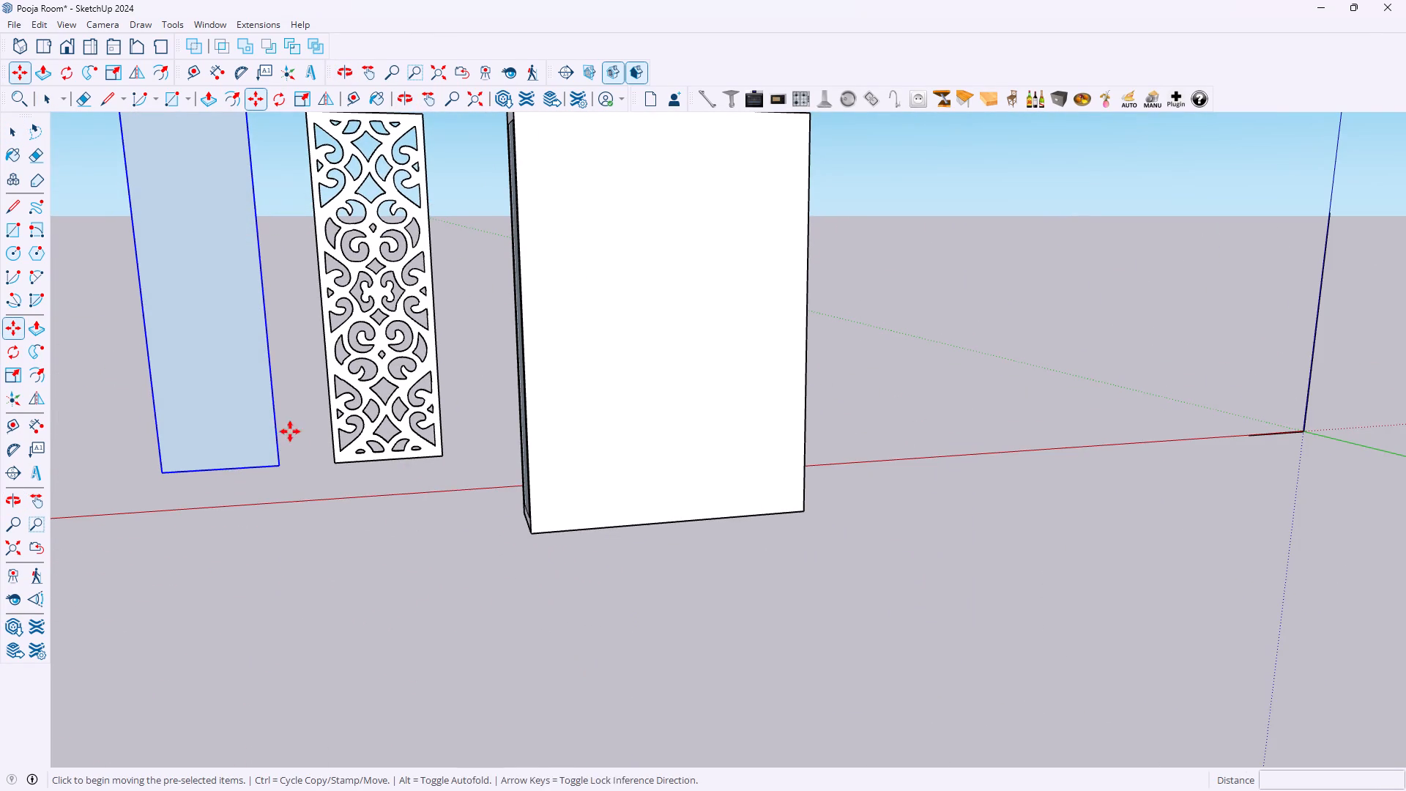
{"action": "scroll", "coordinate": [275, 451], "scroll_direction": "up", "scroll_amount": 3}
{"action": "left_click", "coordinate": [280, 469]}
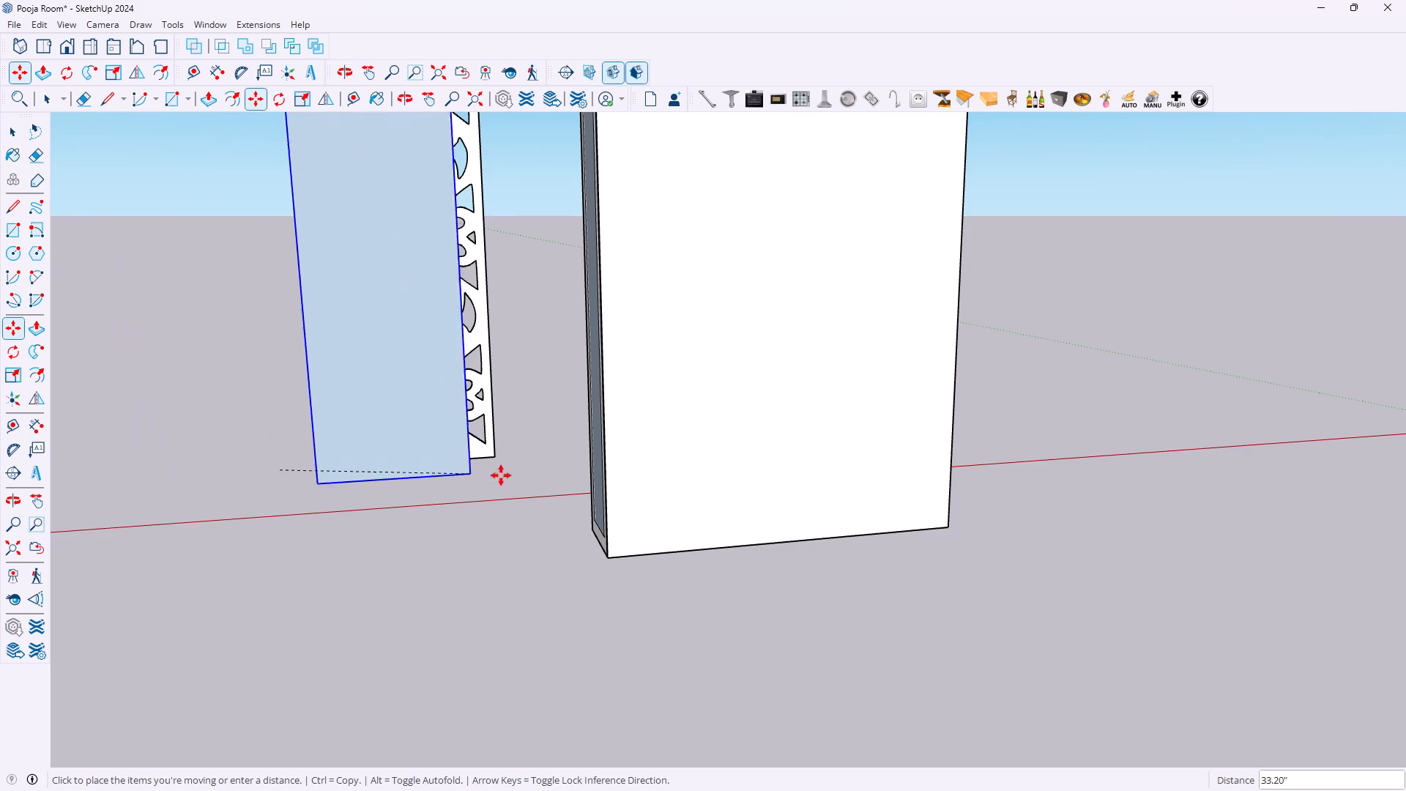
{"action": "scroll", "coordinate": [488, 455], "scroll_direction": "up", "scroll_amount": 12}
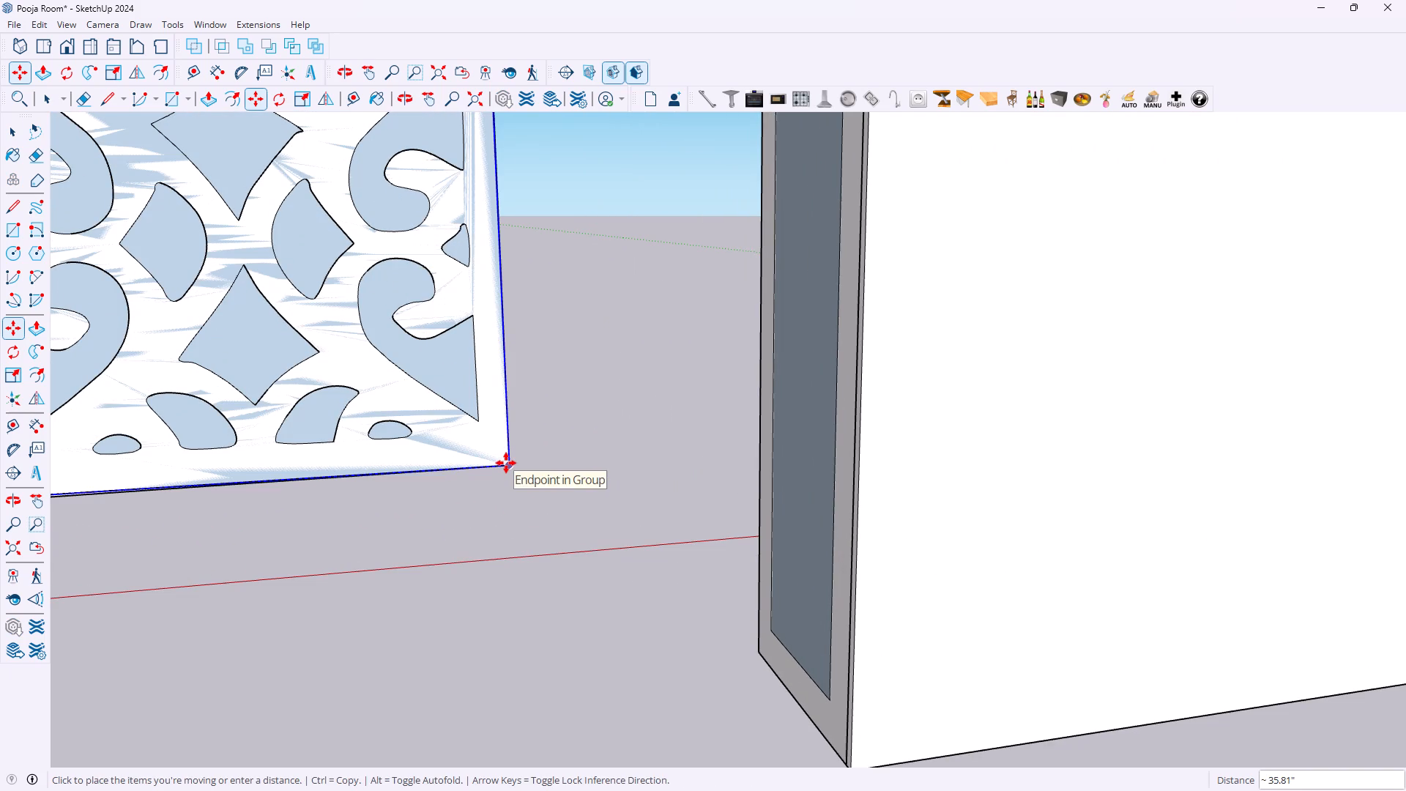
{"action": "left_click", "coordinate": [506, 463]}
Shift the backing group about 0.16 inches from its top outer corner to the jali panel's matching rear top corner.
{"action": "scroll", "coordinate": [493, 458], "scroll_direction": "down", "scroll_amount": 8}
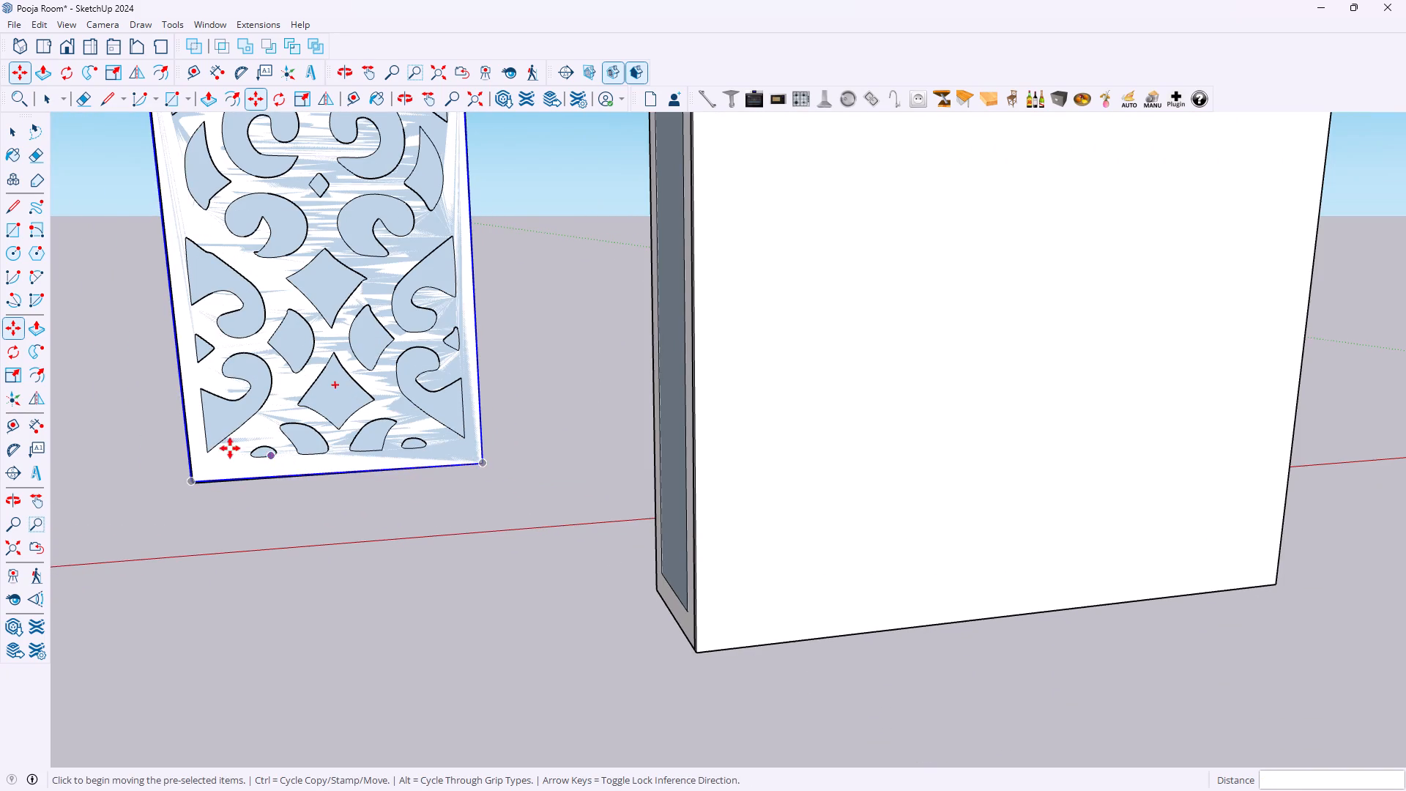
{"action": "scroll", "coordinate": [202, 476], "scroll_direction": "up", "scroll_amount": 18}
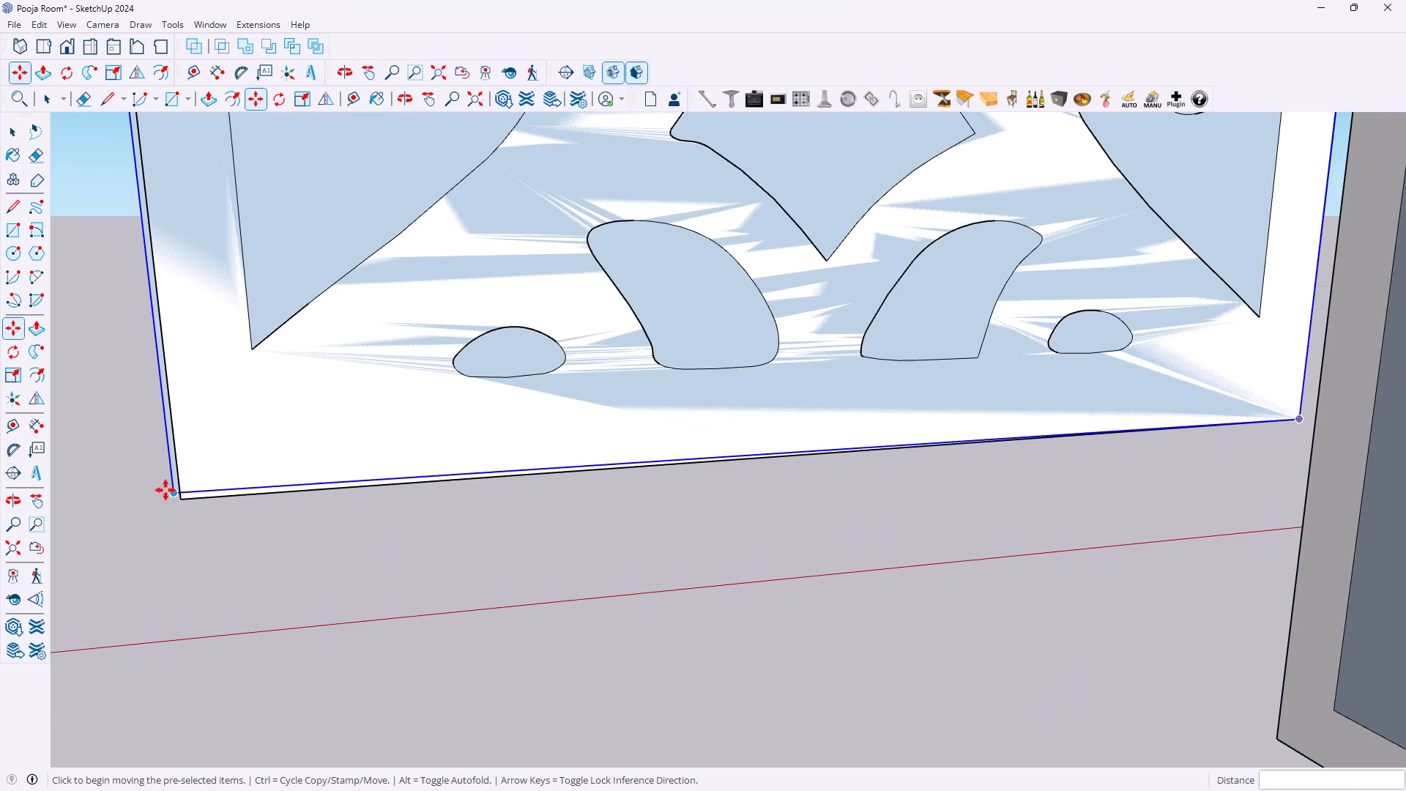
{"action": "scroll", "coordinate": [169, 493], "scroll_direction": "up", "scroll_amount": 7}
{"action": "scroll", "coordinate": [213, 471], "scroll_direction": "down", "scroll_amount": 3}
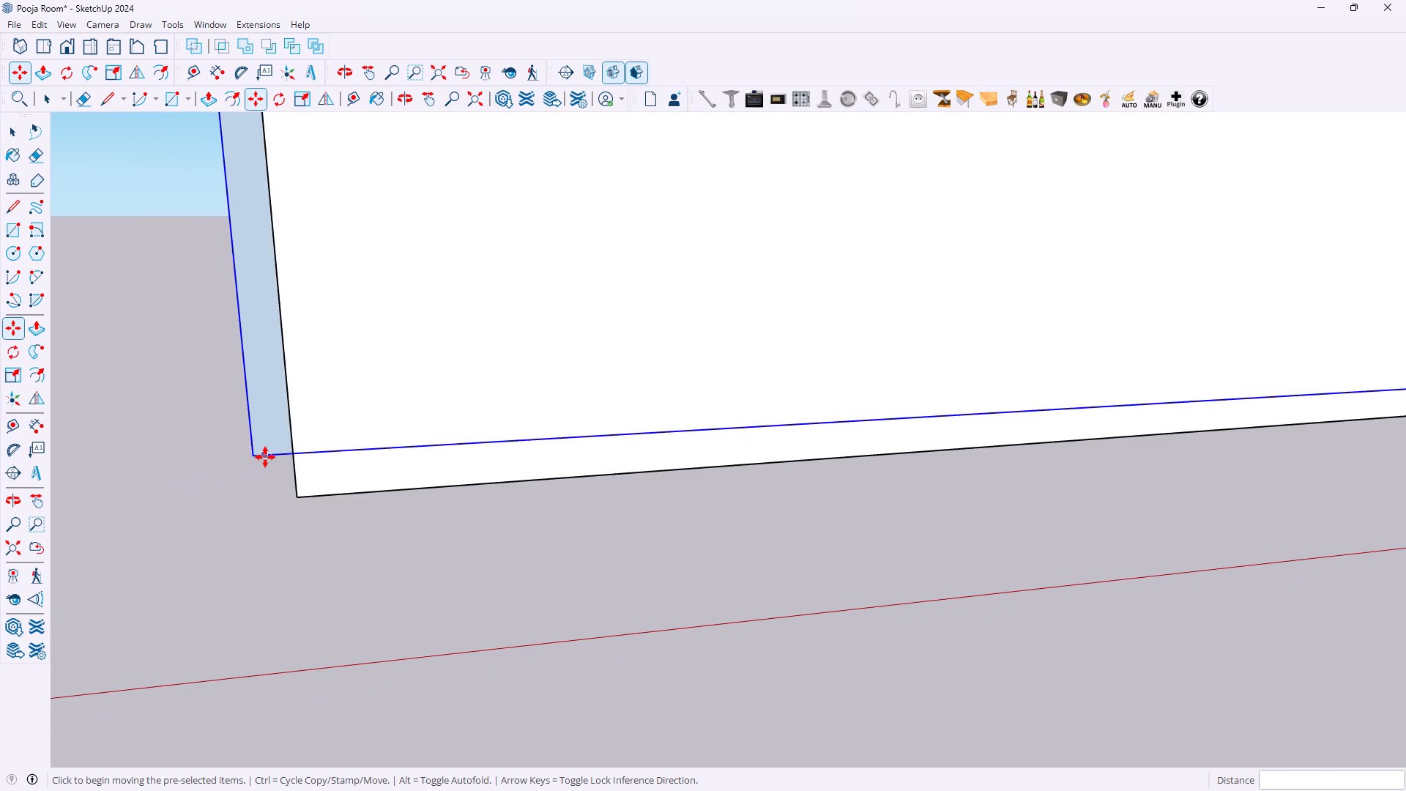
{"action": "scroll", "coordinate": [265, 457], "scroll_direction": "down", "scroll_amount": 20}
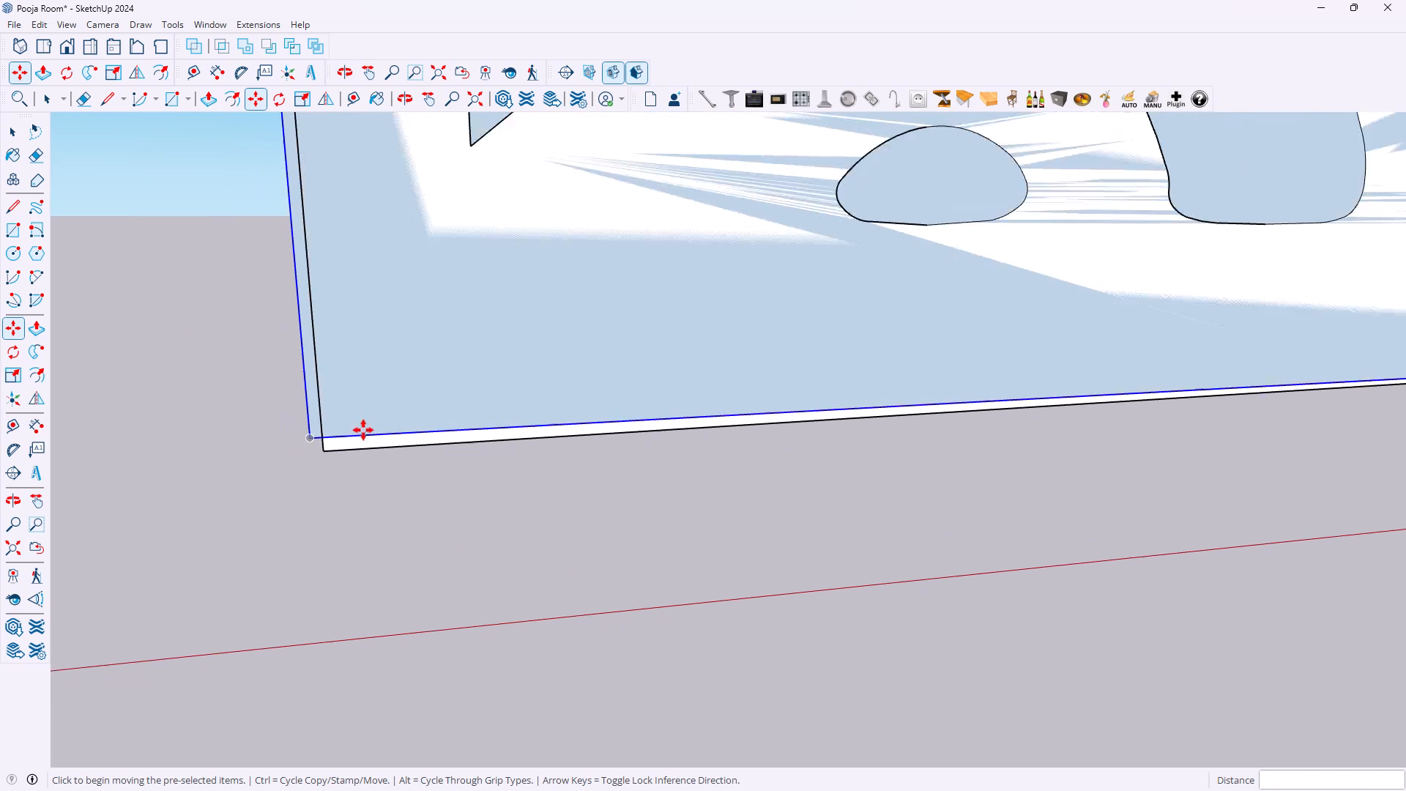
{"action": "scroll", "coordinate": [363, 430], "scroll_direction": "down", "scroll_amount": 14}
{"action": "scroll", "coordinate": [368, 431], "scroll_direction": "down", "scroll_amount": 13}
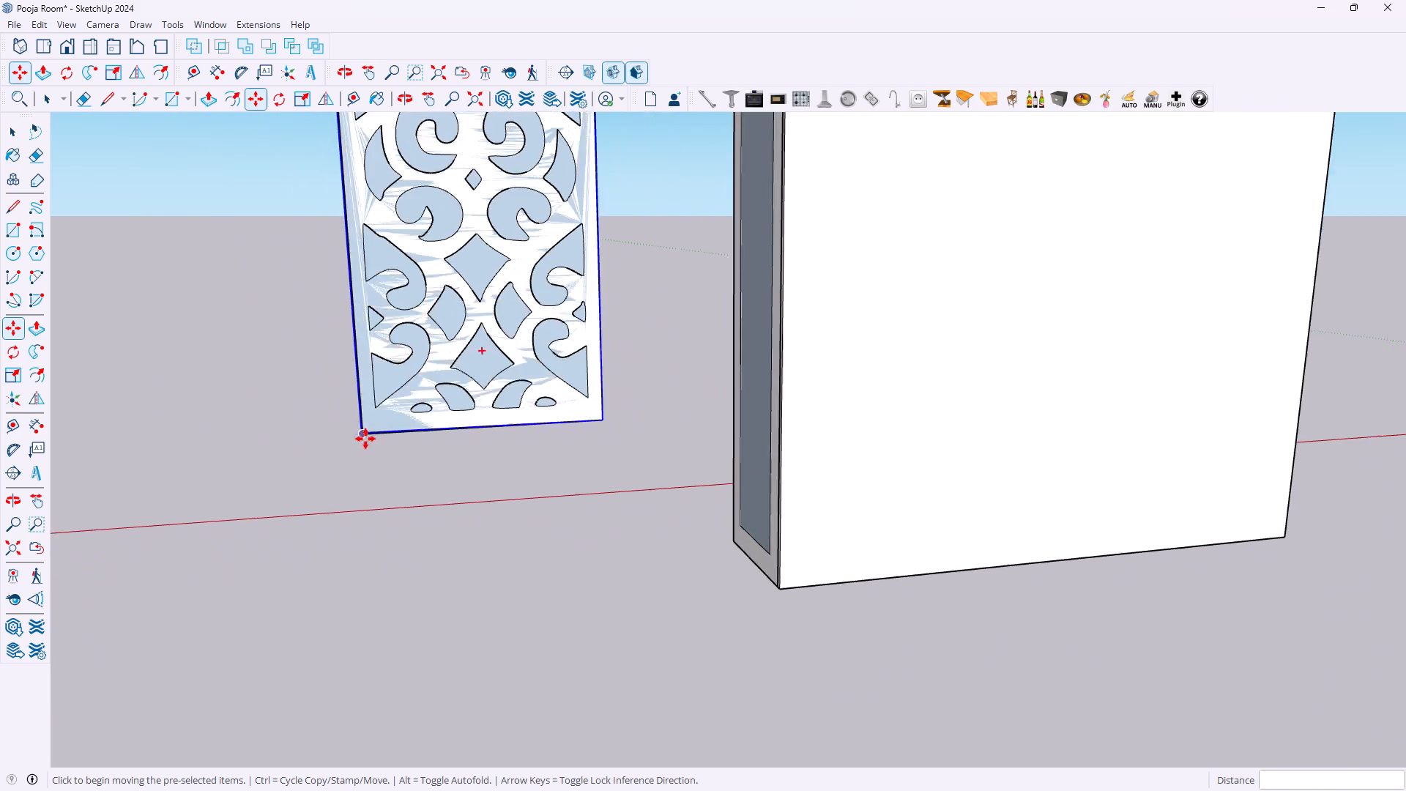
{"action": "scroll", "coordinate": [365, 439], "scroll_direction": "down", "scroll_amount": 17}
{"action": "scroll", "coordinate": [335, 220], "scroll_direction": "up", "scroll_amount": 9}
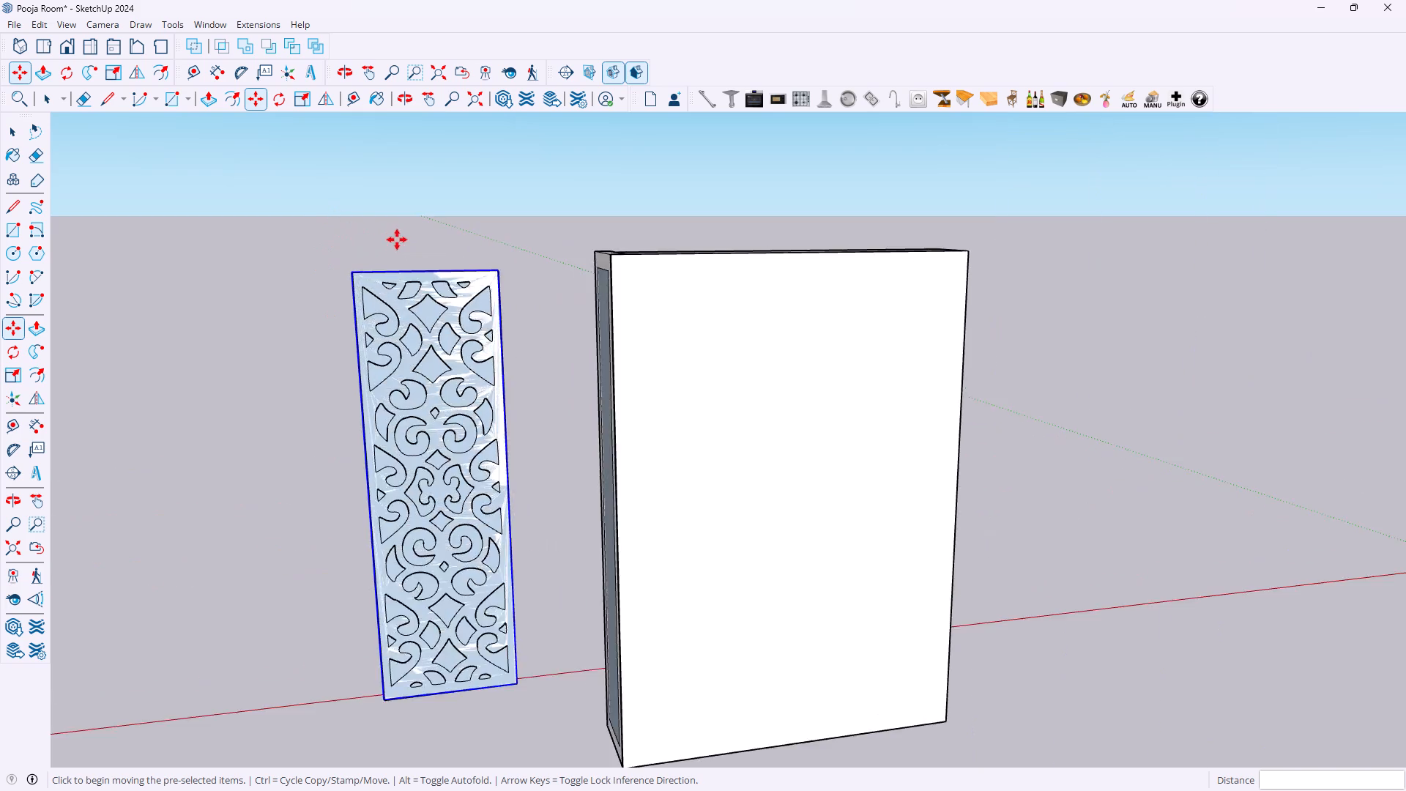
{"action": "scroll", "coordinate": [397, 239], "scroll_direction": "up", "scroll_amount": 11}
{"action": "scroll", "coordinate": [330, 298], "scroll_direction": "up", "scroll_amount": 1}
{"action": "middle_click_drag", "start_coordinate": [332, 299], "coordinate": [560, 319]}
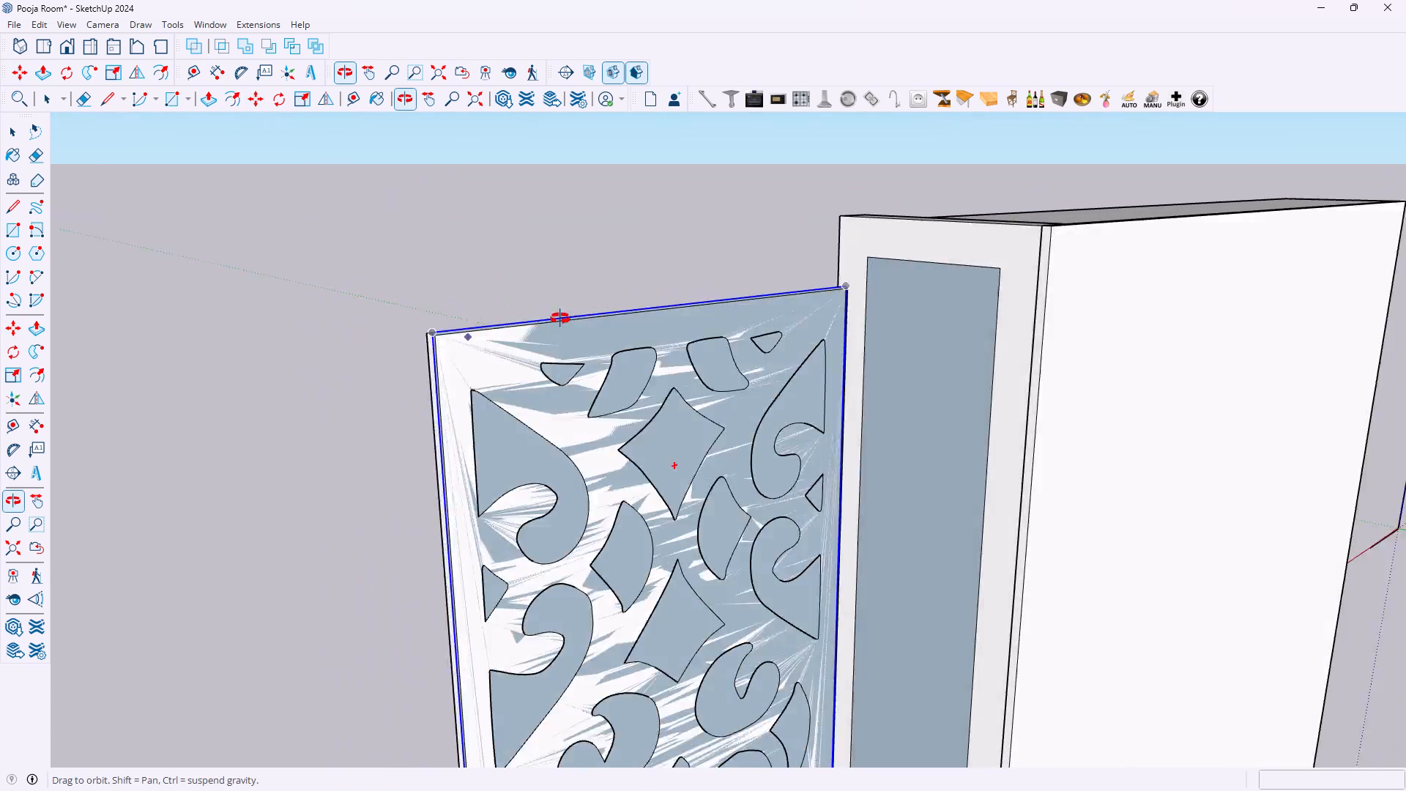
{"action": "middle_click_drag", "start_coordinate": [560, 319], "coordinate": [729, 319]}
{"action": "middle_click_drag", "start_coordinate": [507, 324], "coordinate": [1031, 354]}
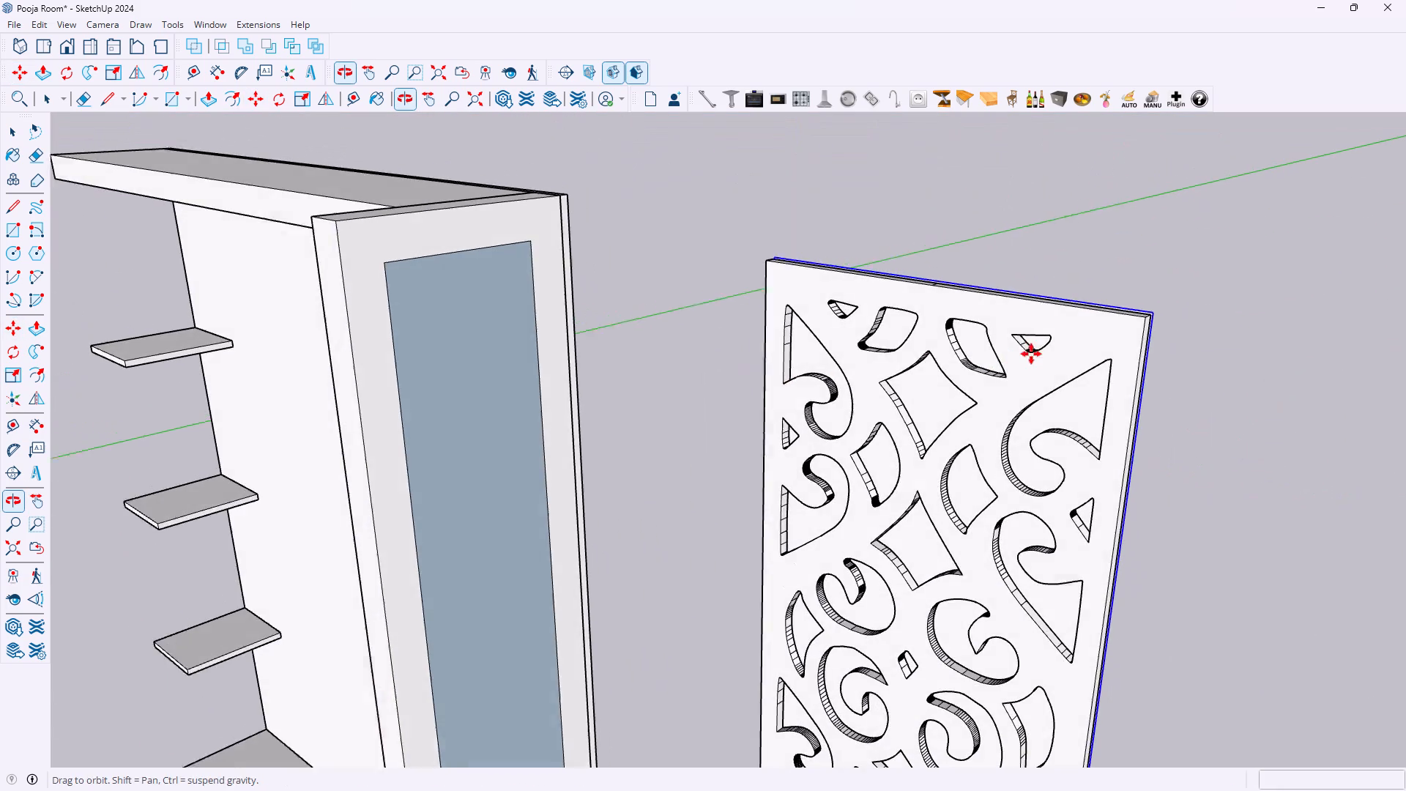
{"action": "middle_click_drag", "start_coordinate": [1031, 354], "coordinate": [1027, 355]}
{"action": "scroll", "coordinate": [1156, 306], "scroll_direction": "up", "scroll_amount": 8}
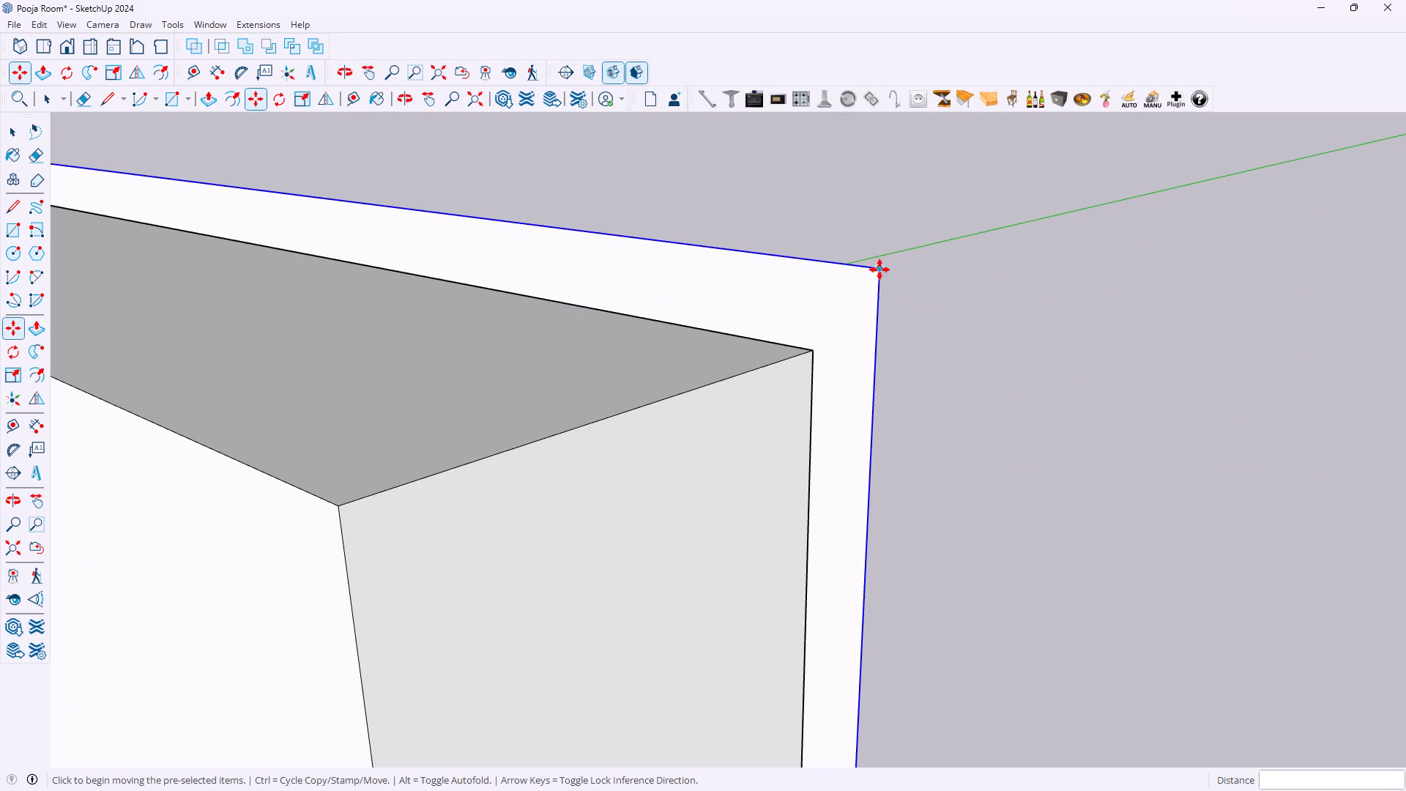
{"action": "left_click", "coordinate": [879, 269]}
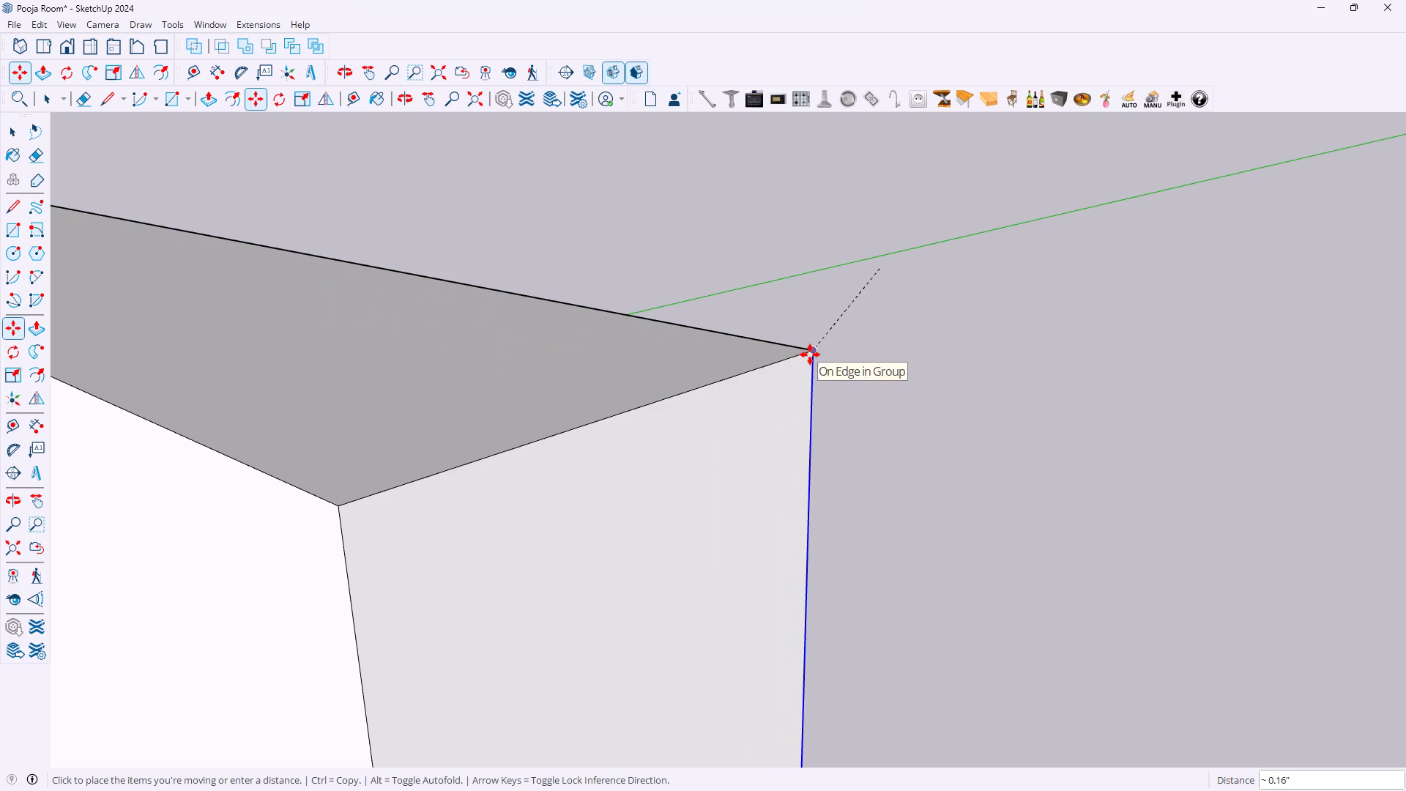
{"action": "left_click", "coordinate": [811, 354]}
Examine how the backing group's edges and bottom corners line up with the jali panel from several sides.
{"action": "scroll", "coordinate": [576, 322], "scroll_direction": "down", "scroll_amount": 5}
{"action": "scroll", "coordinate": [400, 290], "scroll_direction": "down", "scroll_amount": 5}
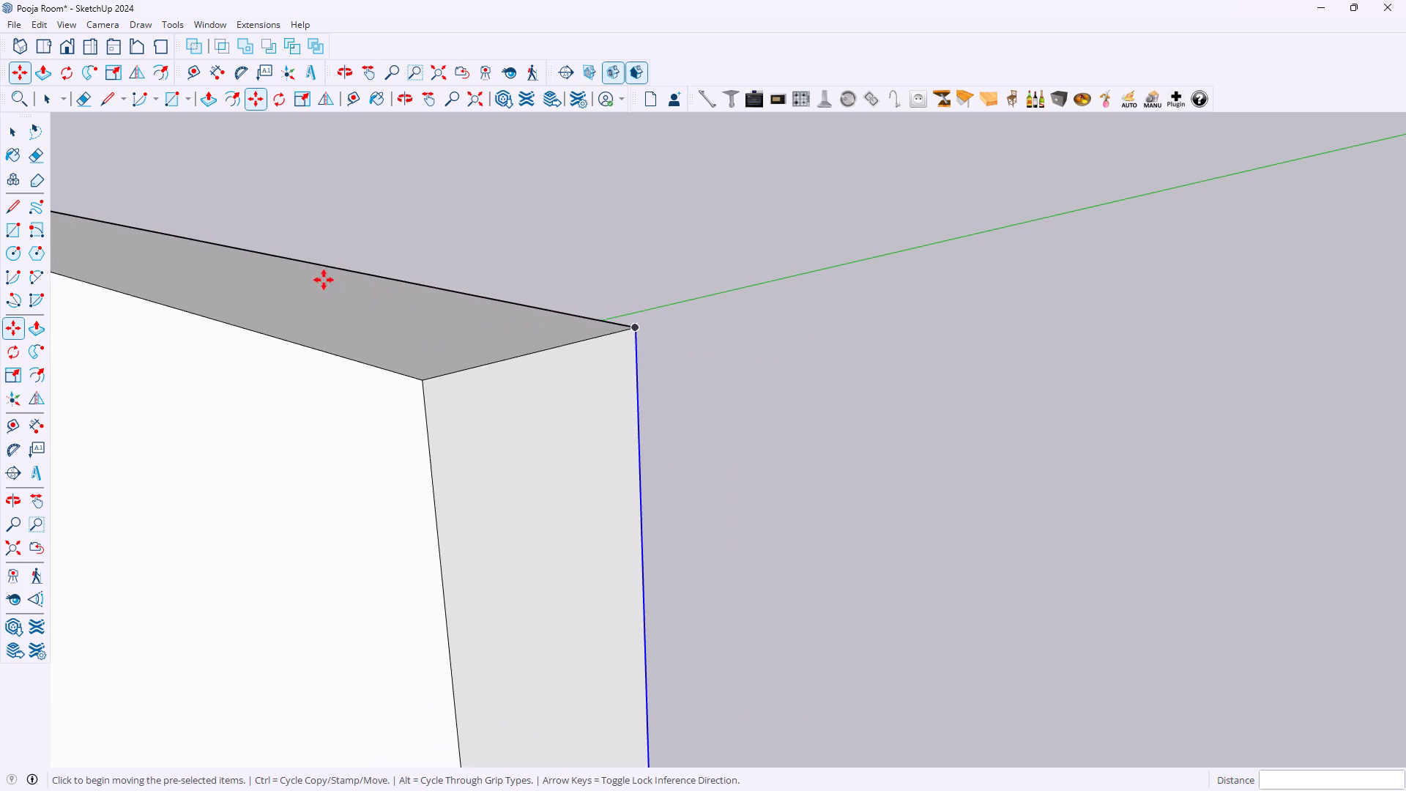
{"action": "scroll", "coordinate": [324, 280], "scroll_direction": "down", "scroll_amount": 4}
{"action": "middle_click_drag", "start_coordinate": [292, 261], "coordinate": [117, 218]}
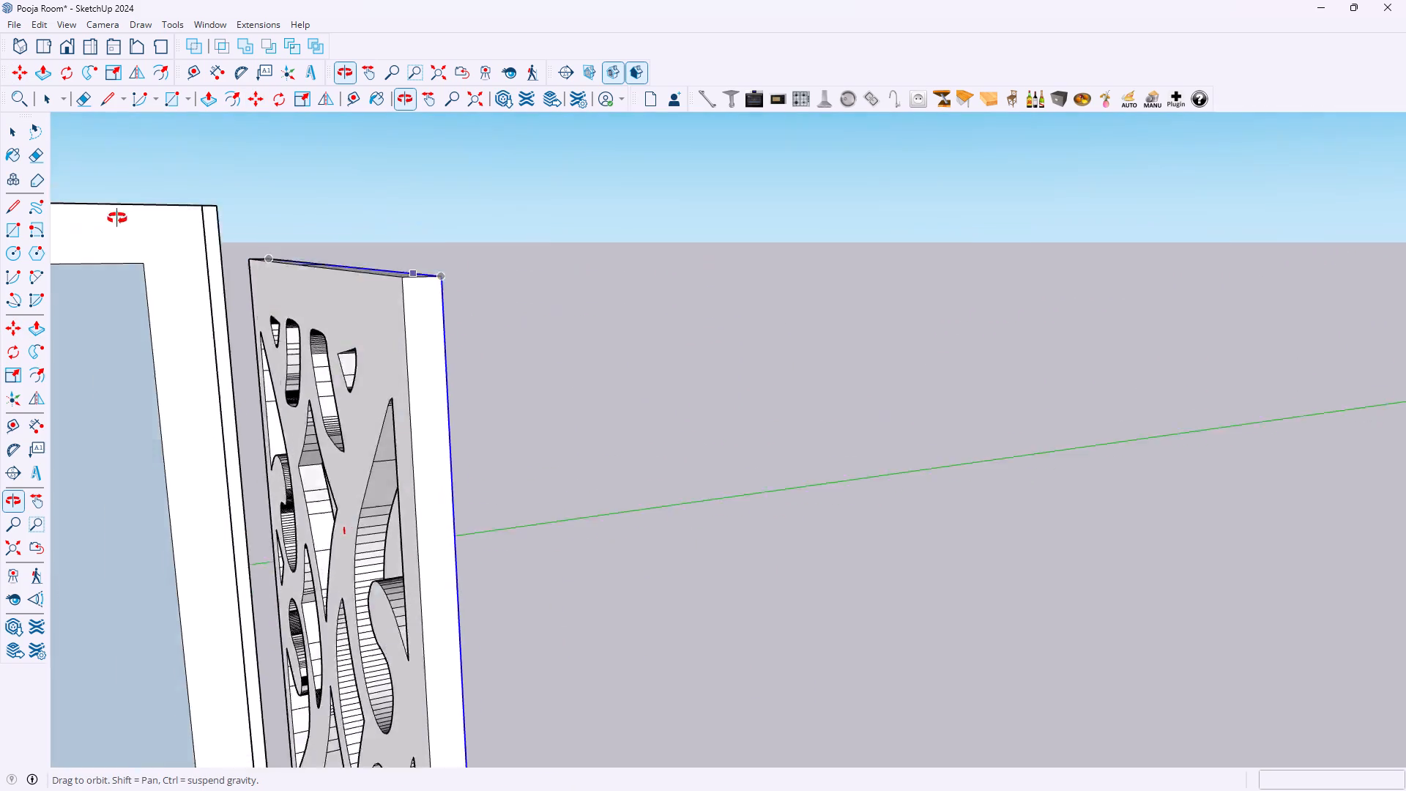
{"action": "middle_click_drag", "start_coordinate": [117, 218], "coordinate": [97, 257]}
{"action": "scroll", "coordinate": [396, 311], "scroll_direction": "down", "scroll_amount": 6}
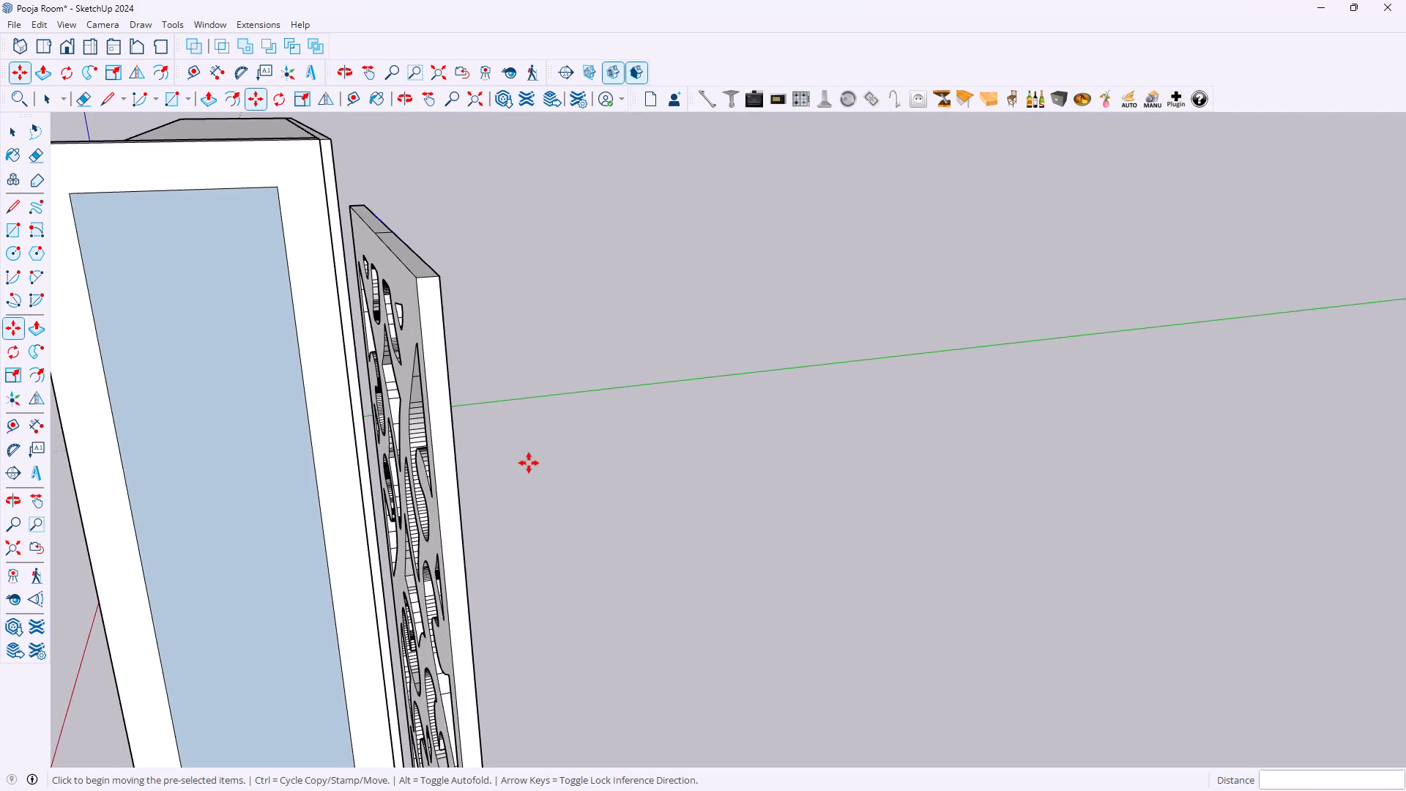
{"action": "middle_click_drag", "start_coordinate": [529, 463], "coordinate": [313, 281]}
{"action": "scroll", "coordinate": [302, 308], "scroll_direction": "down", "scroll_amount": 10}
{"action": "scroll", "coordinate": [234, 486], "scroll_direction": "up", "scroll_amount": 2}
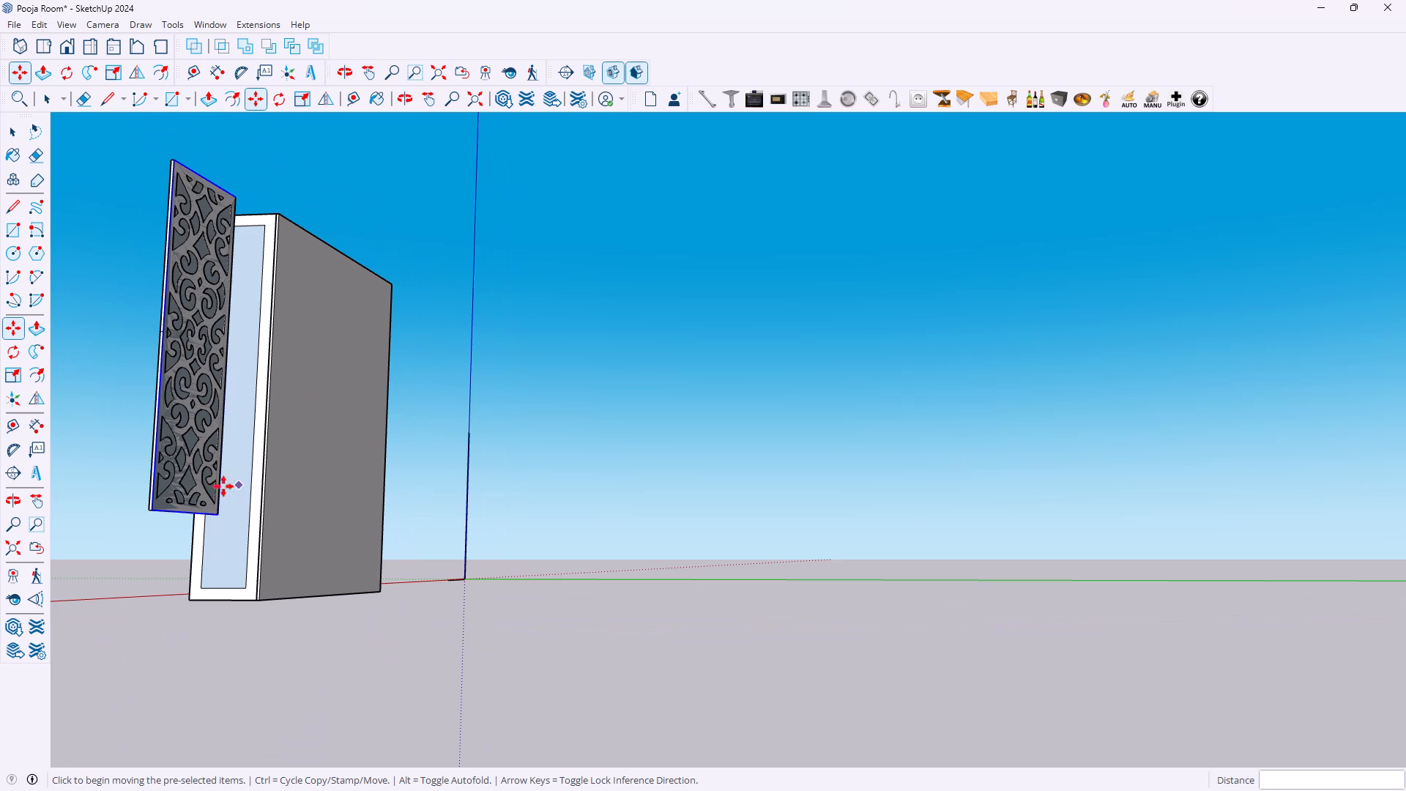
{"action": "scroll", "coordinate": [223, 486], "scroll_direction": "up", "scroll_amount": 7}
{"action": "scroll", "coordinate": [149, 504], "scroll_direction": "up", "scroll_amount": 16}
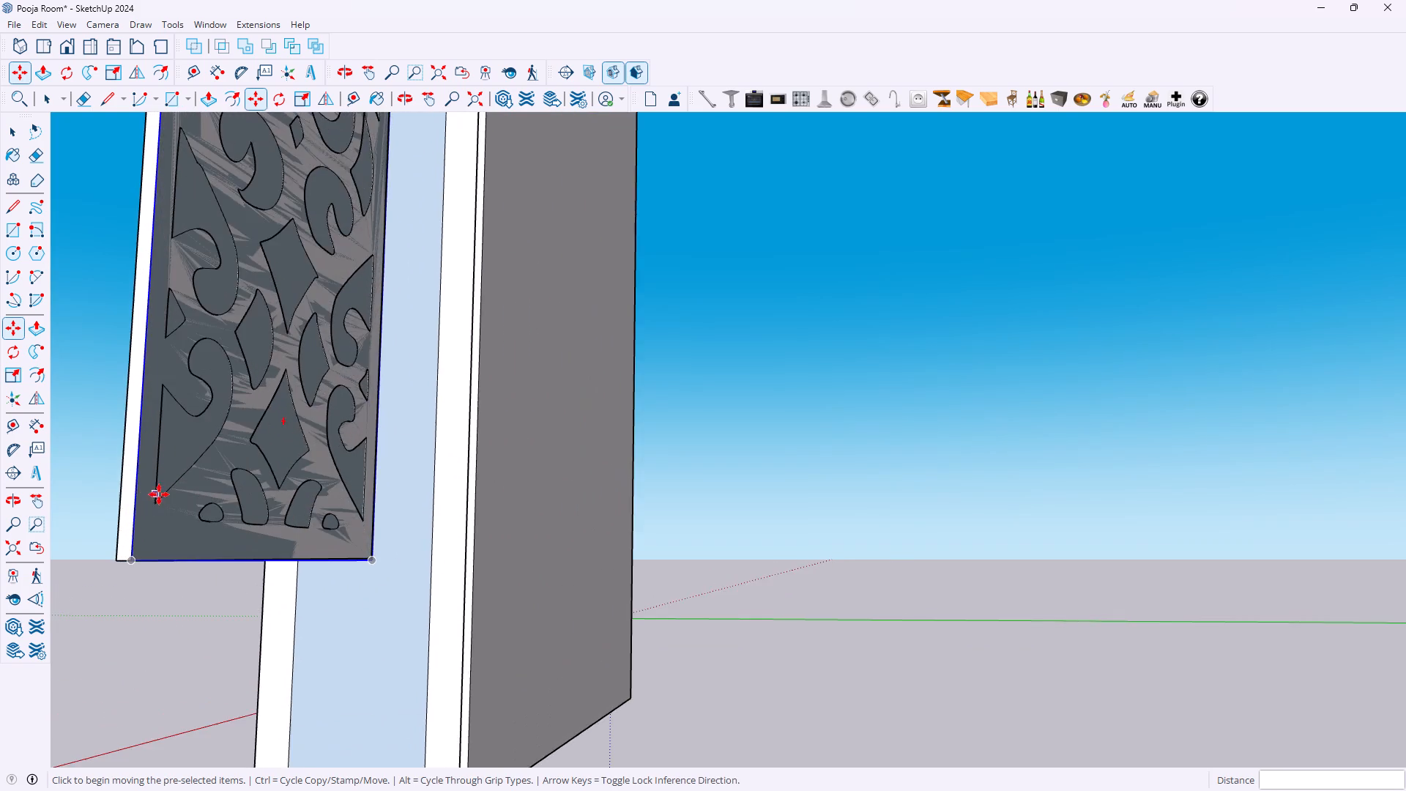
{"action": "scroll", "coordinate": [159, 494], "scroll_direction": "up", "scroll_amount": 7}
{"action": "scroll", "coordinate": [152, 570], "scroll_direction": "up", "scroll_amount": 4}
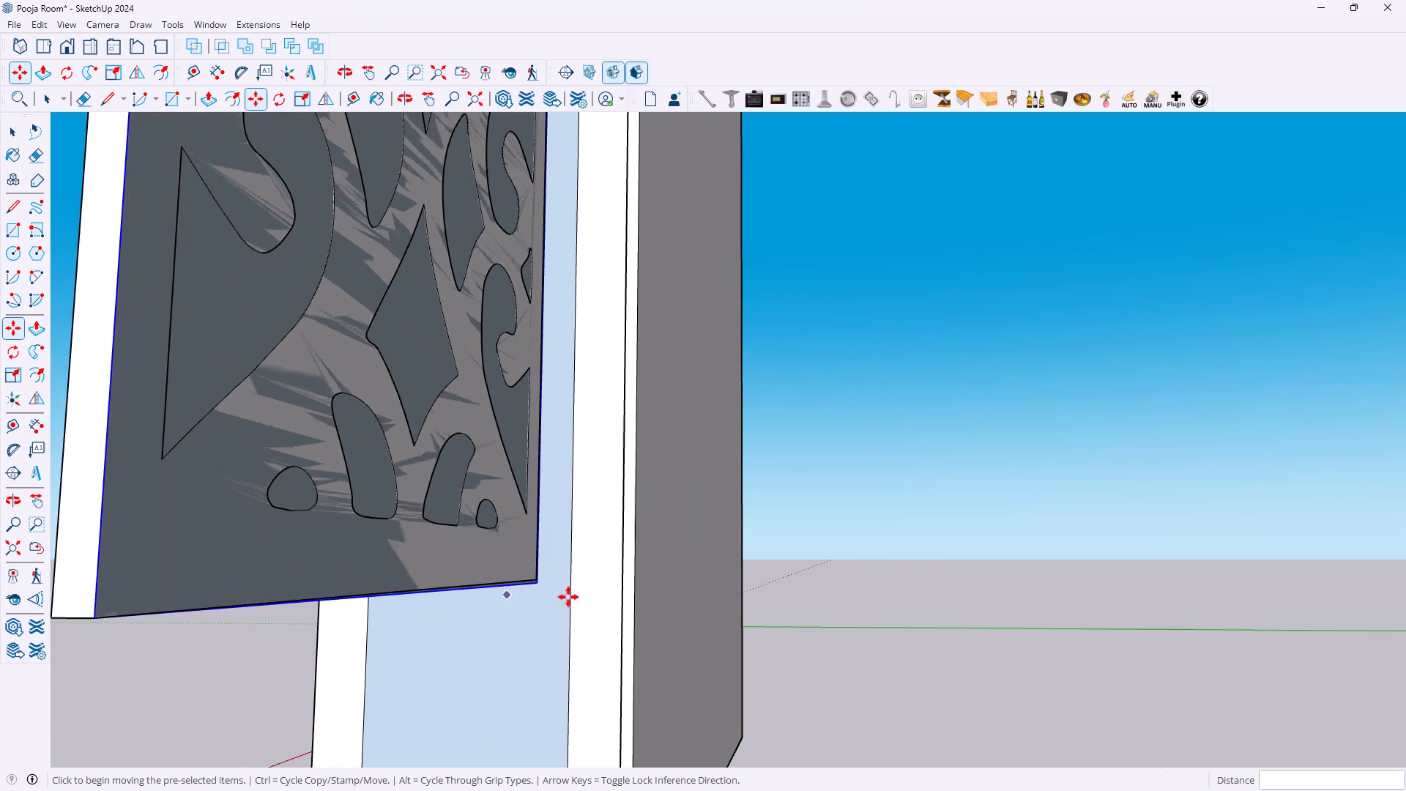
{"action": "middle_click_drag", "start_coordinate": [574, 596], "coordinate": [45, 572]}
{"action": "middle_click_drag", "start_coordinate": [593, 541], "coordinate": [506, 554]}
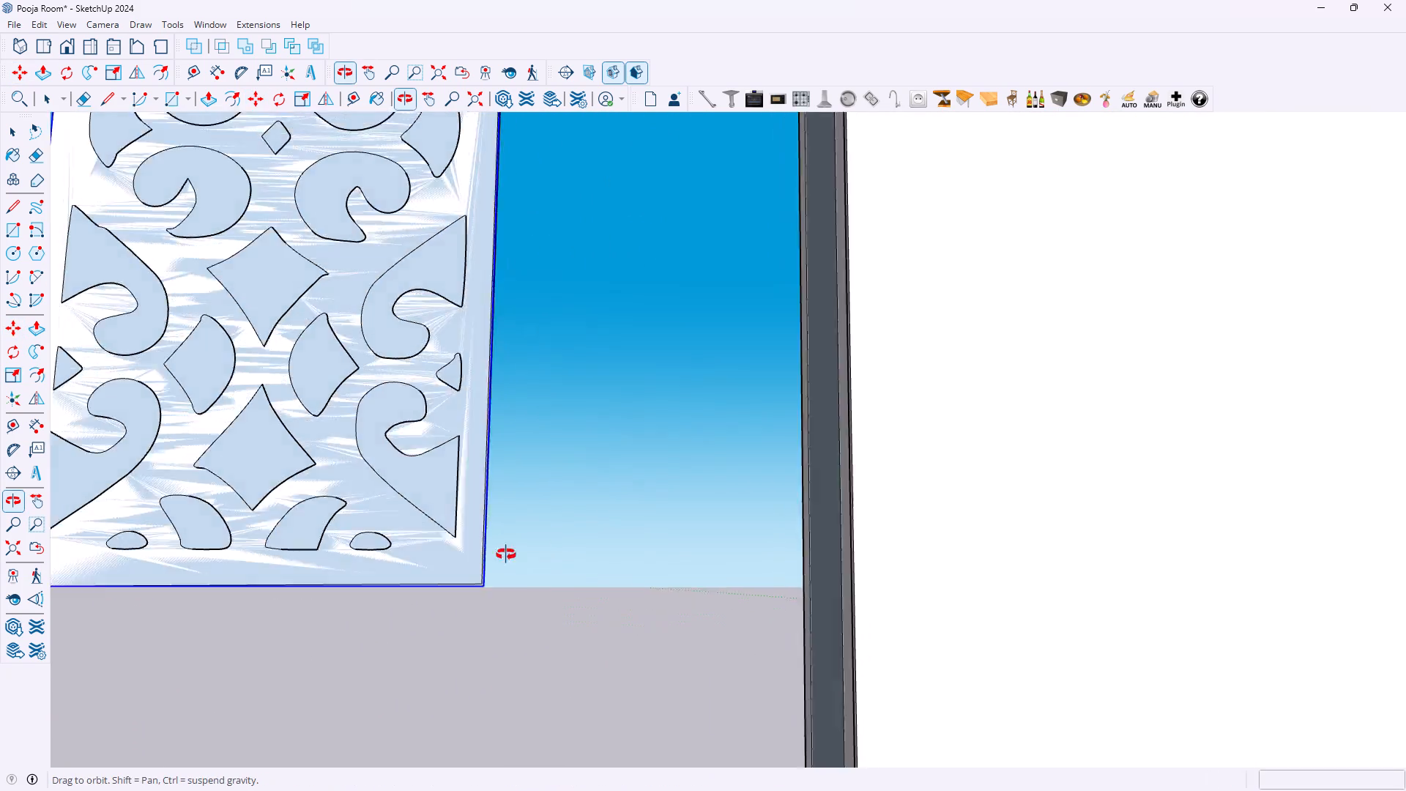
{"action": "middle_click_drag", "start_coordinate": [506, 554], "coordinate": [187, 555]}
{"action": "scroll", "coordinate": [679, 517], "scroll_direction": "up", "scroll_amount": 4}
{"action": "scroll", "coordinate": [532, 500], "scroll_direction": "up", "scroll_amount": 3}
{"action": "scroll", "coordinate": [475, 497], "scroll_direction": "down", "scroll_amount": 1}
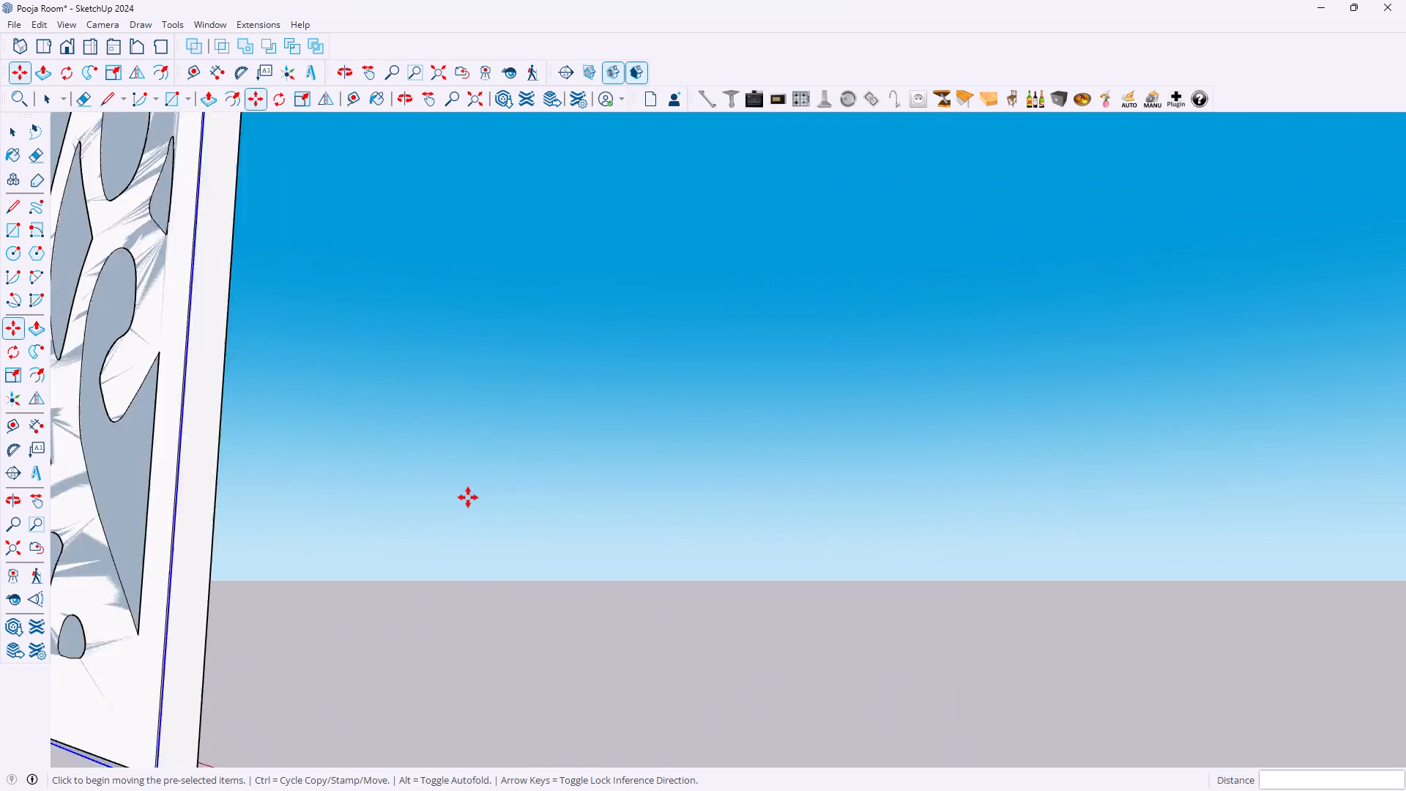
{"action": "scroll", "coordinate": [468, 497], "scroll_direction": "down", "scroll_amount": 1}
Deselect the backing group and show the whole pooja unit with the jali panel from the front.
{"action": "key", "text": "space"}
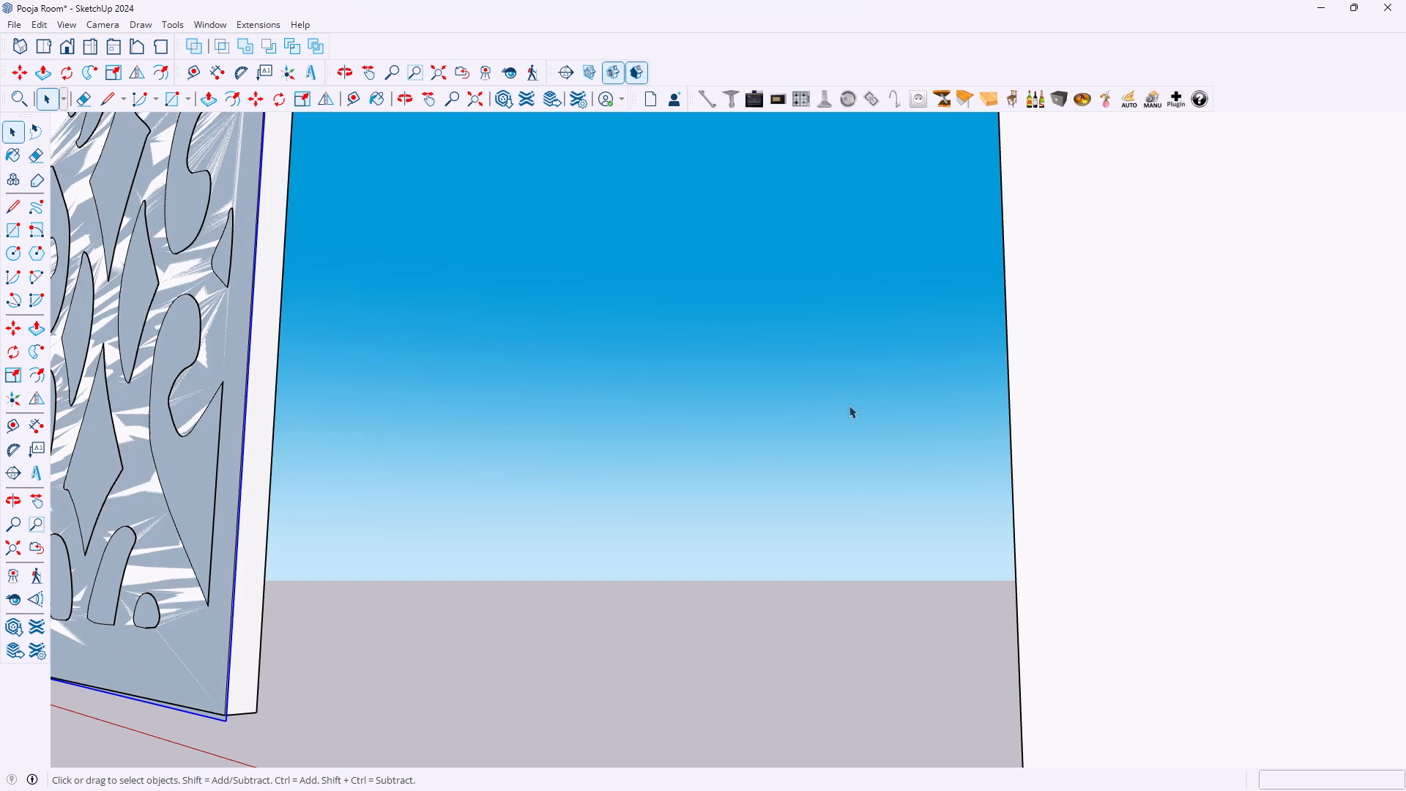
{"action": "left_click", "coordinate": [710, 435]}
{"action": "scroll", "coordinate": [805, 395], "scroll_direction": "up", "scroll_amount": 3}
{"action": "scroll", "coordinate": [914, 401], "scroll_direction": "down", "scroll_amount": 1}
{"action": "left_click", "coordinate": [19, 545]}
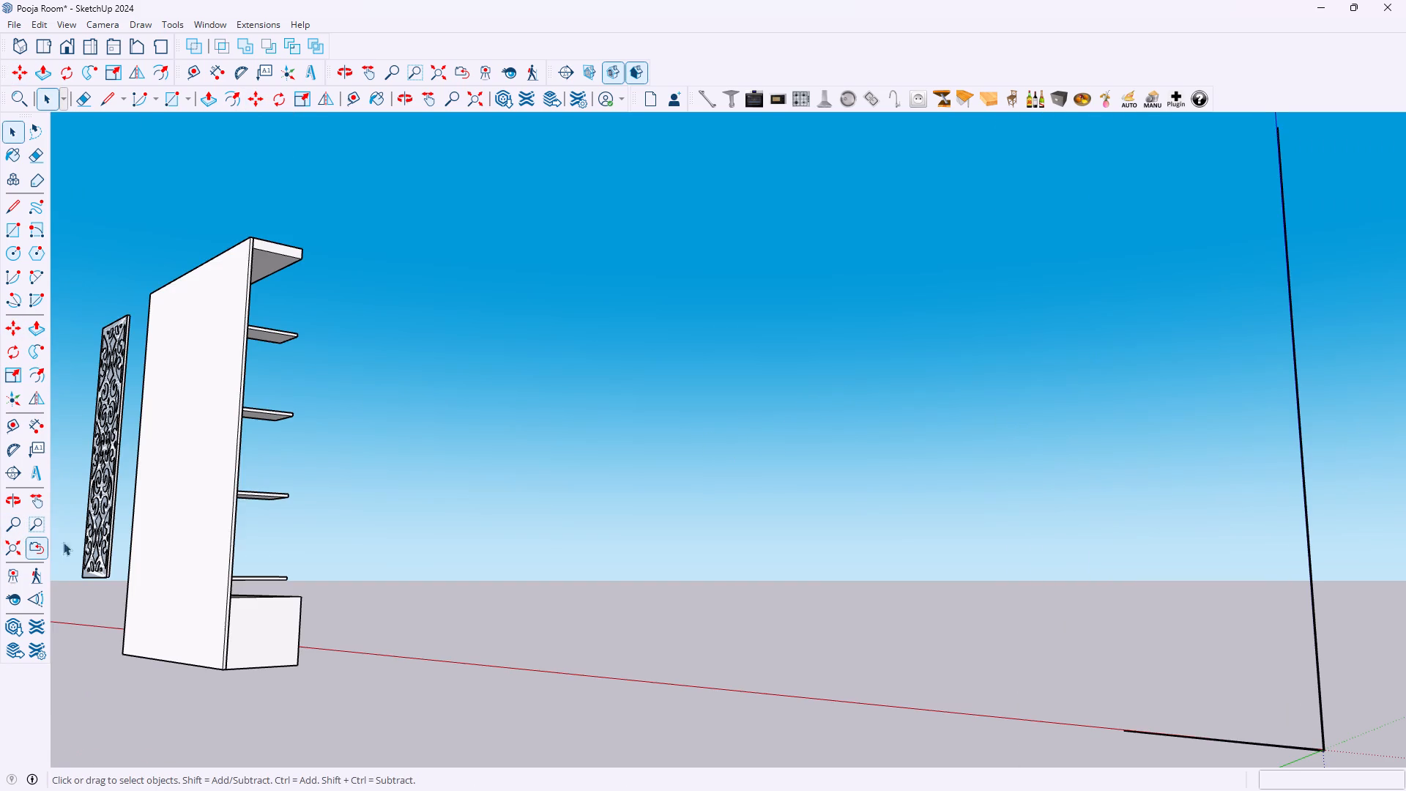
{"action": "left_click_drag", "start_coordinate": [725, 512], "coordinate": [653, 511]}
{"action": "middle_click_drag", "start_coordinate": [568, 509], "coordinate": [233, 505]}
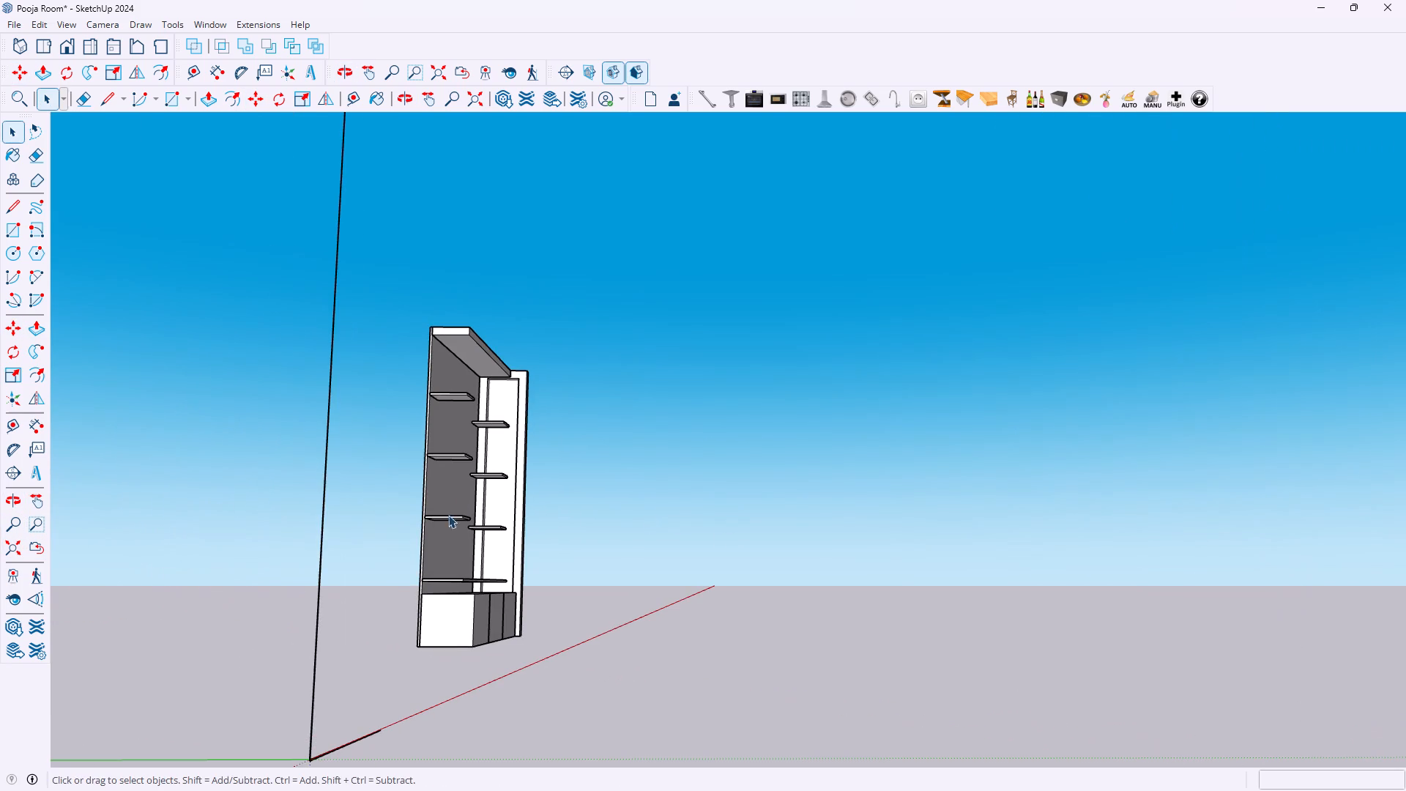
{"action": "middle_click_drag", "start_coordinate": [610, 483], "coordinate": [265, 543]}
{"action": "middle_click_drag", "start_coordinate": [861, 543], "coordinate": [699, 530]}
{"action": "scroll", "coordinate": [785, 545], "scroll_direction": "up", "scroll_amount": 1}
{"action": "scroll", "coordinate": [845, 493], "scroll_direction": "up", "scroll_amount": 1}
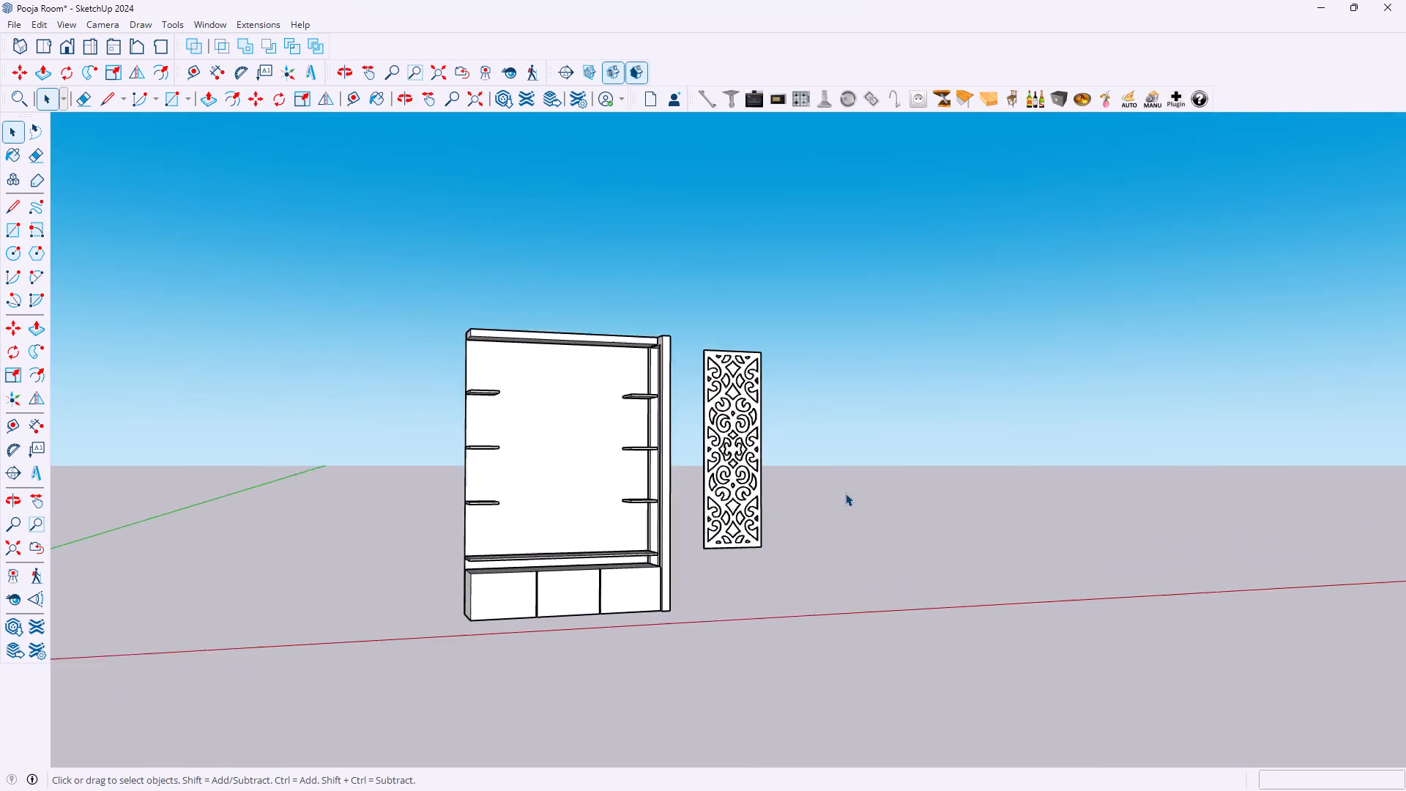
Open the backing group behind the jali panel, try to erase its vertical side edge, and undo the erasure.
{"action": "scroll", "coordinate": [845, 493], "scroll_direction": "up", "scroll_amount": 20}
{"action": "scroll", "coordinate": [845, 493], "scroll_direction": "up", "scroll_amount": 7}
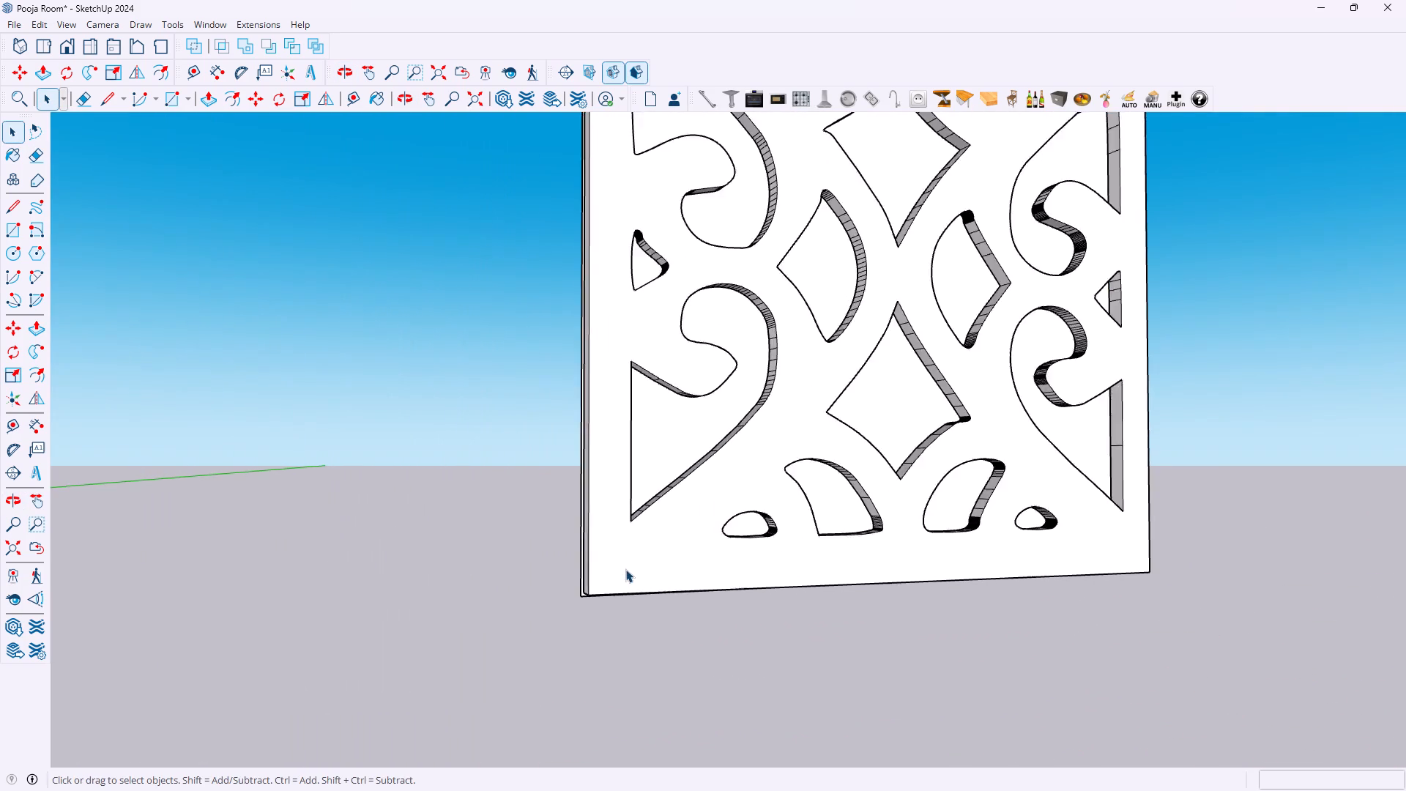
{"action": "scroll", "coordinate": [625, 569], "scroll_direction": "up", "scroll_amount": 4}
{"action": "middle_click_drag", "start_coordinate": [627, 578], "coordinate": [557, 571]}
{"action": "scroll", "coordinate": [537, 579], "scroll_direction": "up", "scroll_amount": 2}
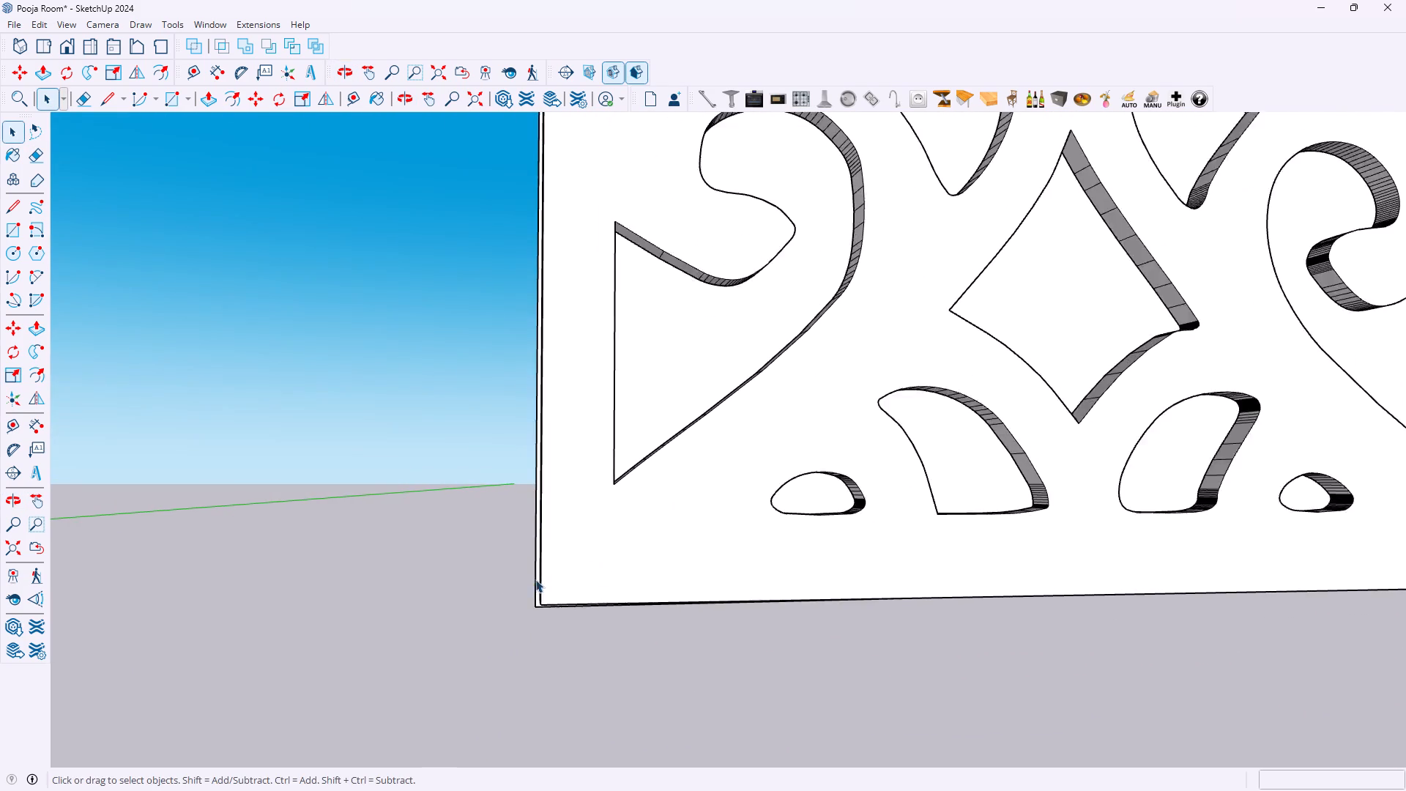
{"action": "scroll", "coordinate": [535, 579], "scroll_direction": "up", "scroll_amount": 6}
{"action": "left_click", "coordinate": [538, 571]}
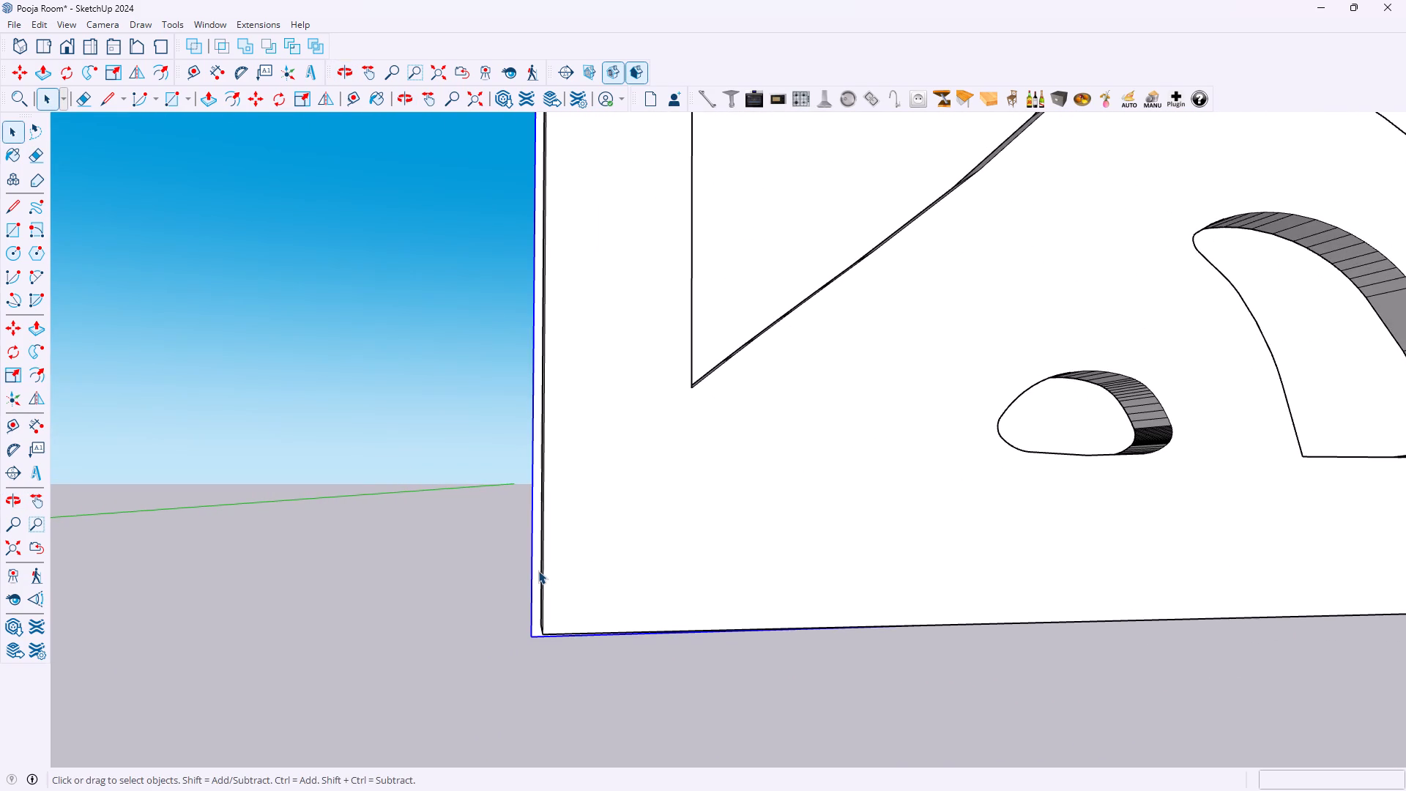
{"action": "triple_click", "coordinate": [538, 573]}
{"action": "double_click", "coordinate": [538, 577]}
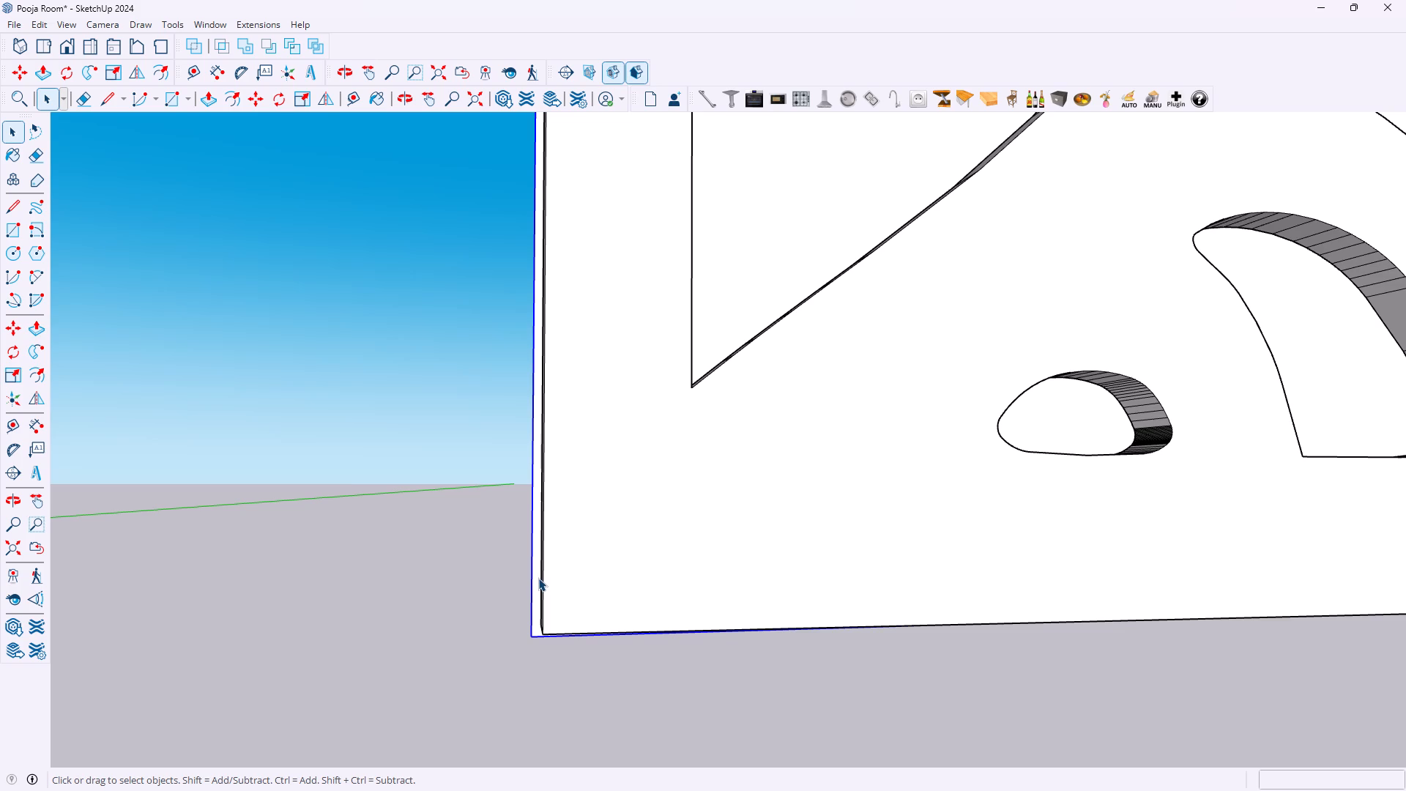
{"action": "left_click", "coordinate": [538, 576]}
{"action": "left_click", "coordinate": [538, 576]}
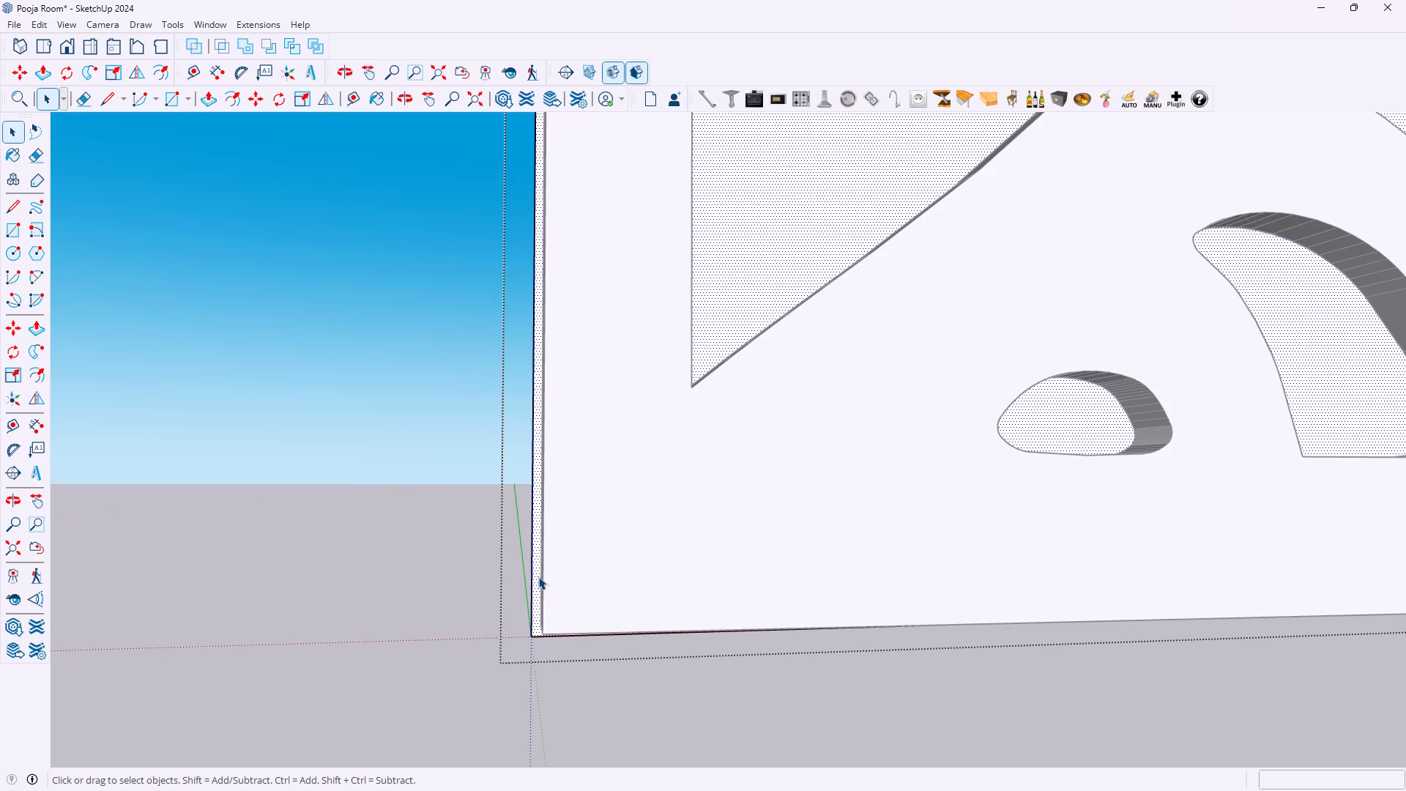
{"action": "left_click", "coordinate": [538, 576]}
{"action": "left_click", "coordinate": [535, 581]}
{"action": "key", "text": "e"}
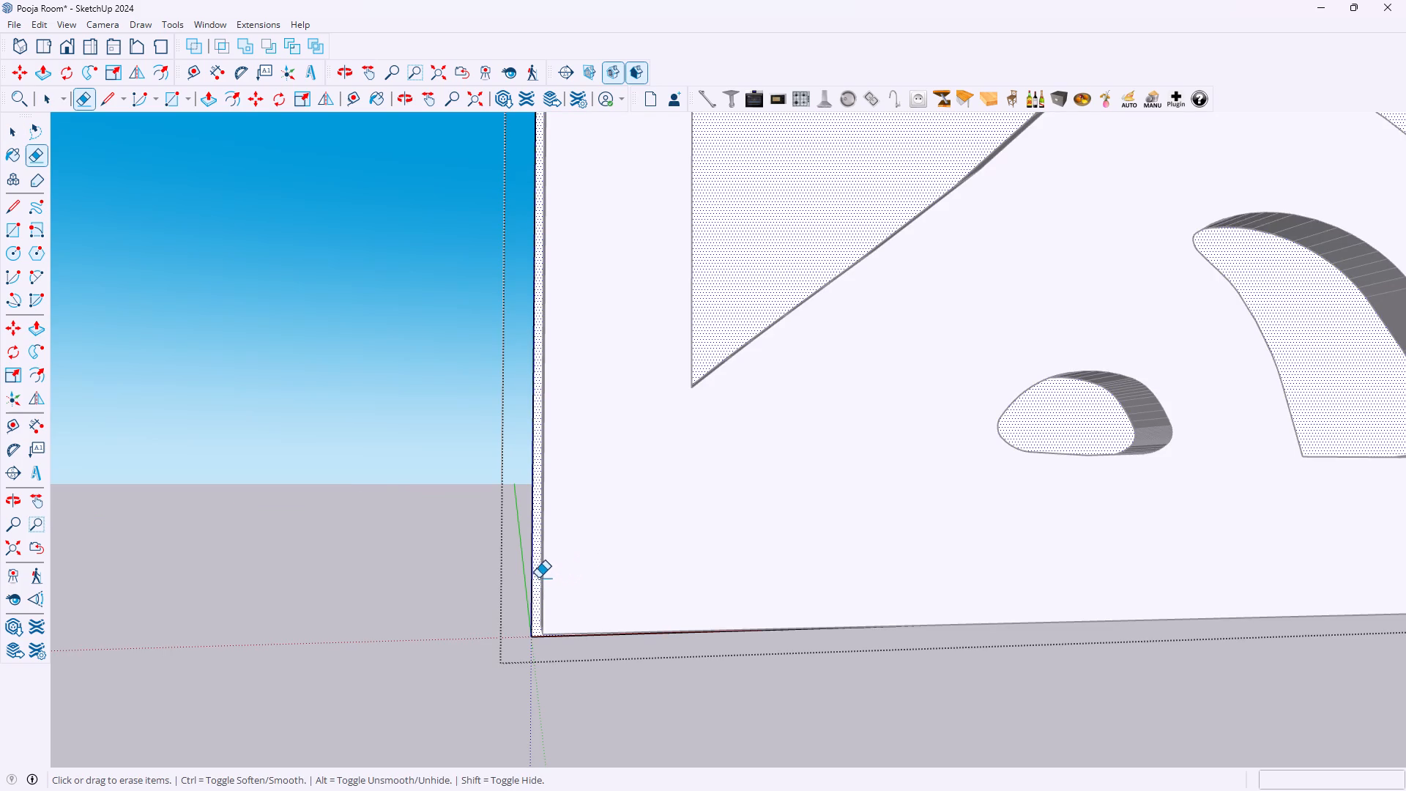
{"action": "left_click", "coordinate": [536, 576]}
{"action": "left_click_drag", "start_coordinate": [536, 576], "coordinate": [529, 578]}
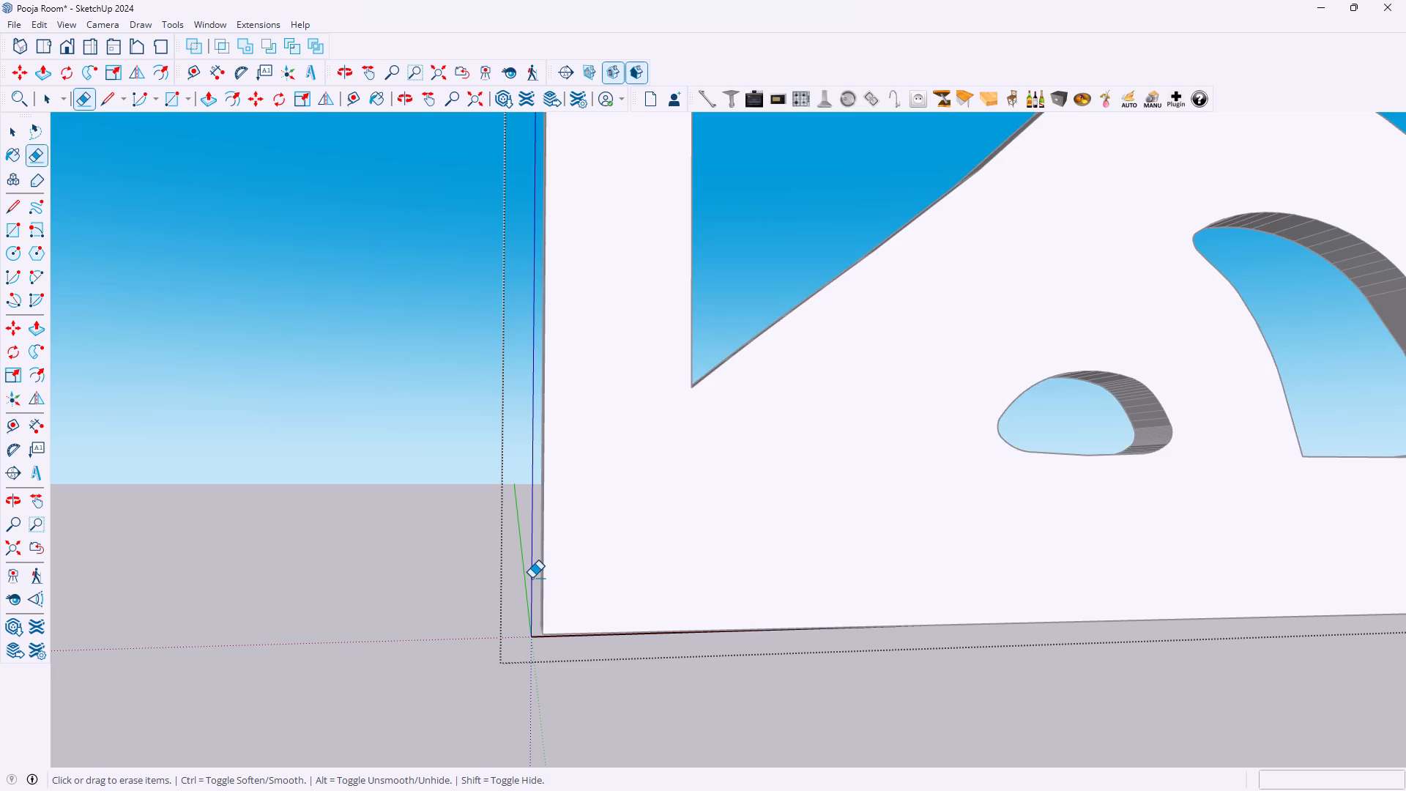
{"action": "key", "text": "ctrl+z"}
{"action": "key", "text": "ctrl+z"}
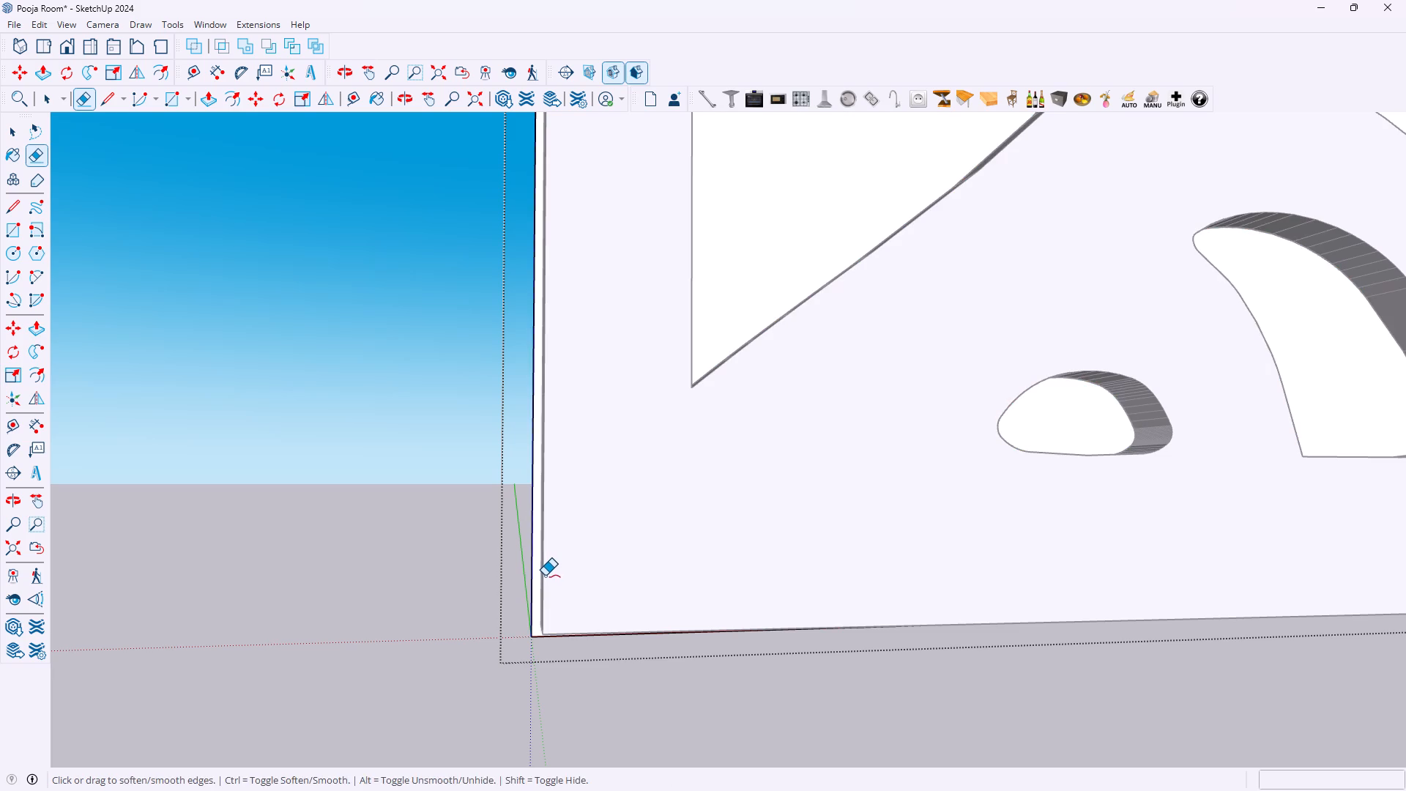
Undo the backing group's moves and grouping until it stands apart as a loose rectangle, and redo the last undone jali panel change.
{"action": "key", "text": "ctrl+z"}
{"action": "scroll", "coordinate": [612, 527], "scroll_direction": "down", "scroll_amount": 15}
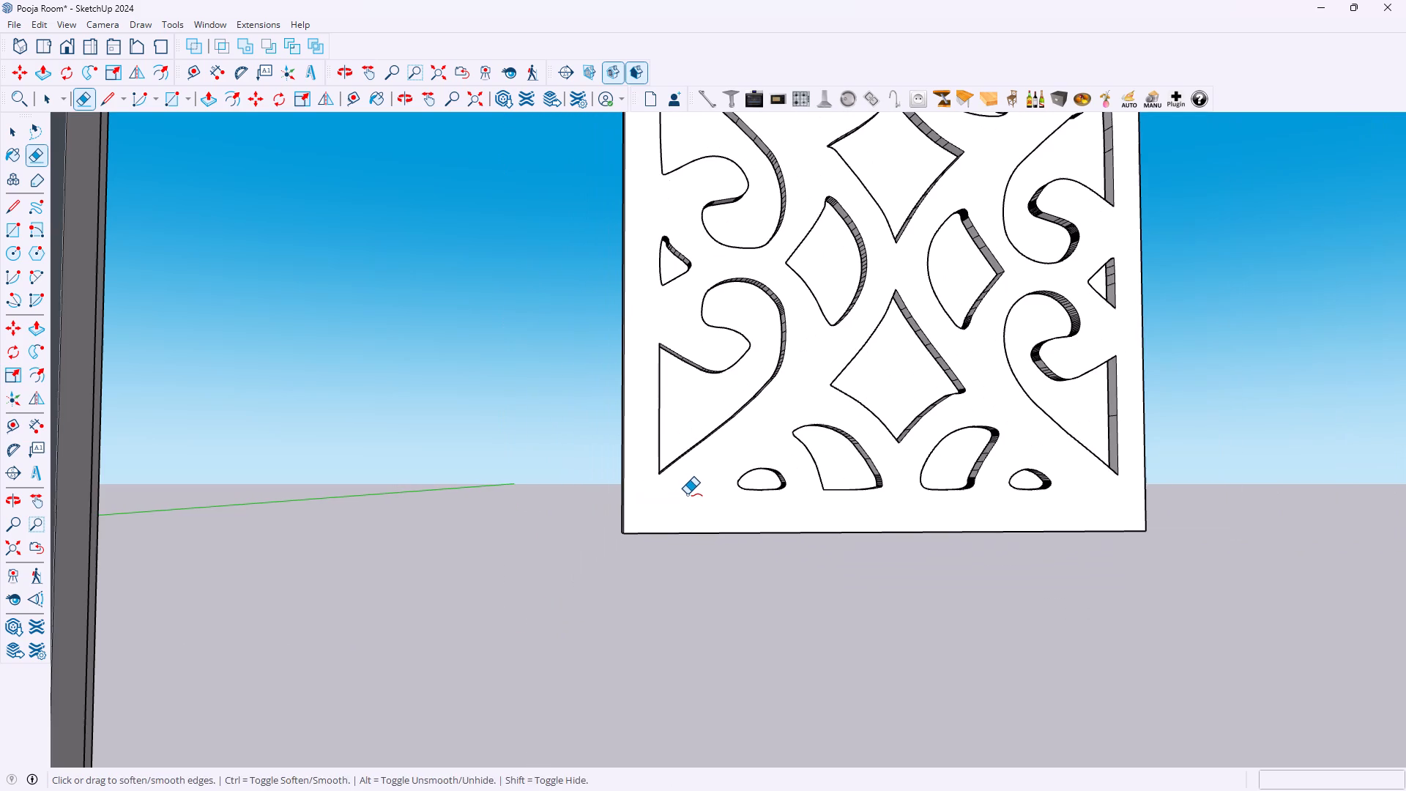
{"action": "key", "text": "ctrl+z"}
{"action": "key", "text": "ctrl+z"}
{"action": "key", "text": "ctrl+z"}
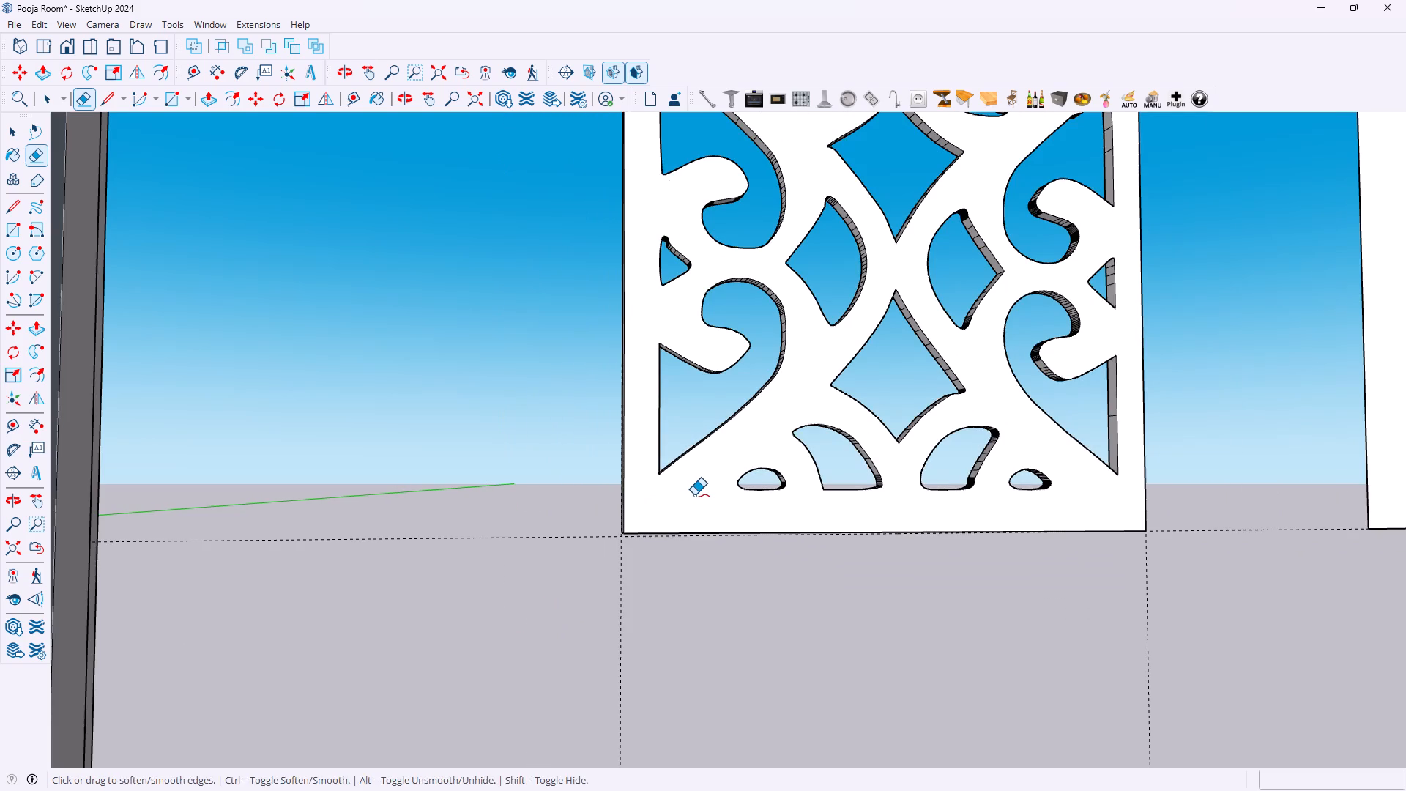
{"action": "key", "text": "ctrl+z"}
{"action": "key", "text": "ctrl+z"}
{"action": "key", "text": "ctrl+z"}
{"action": "key", "text": "ctrl+z"}
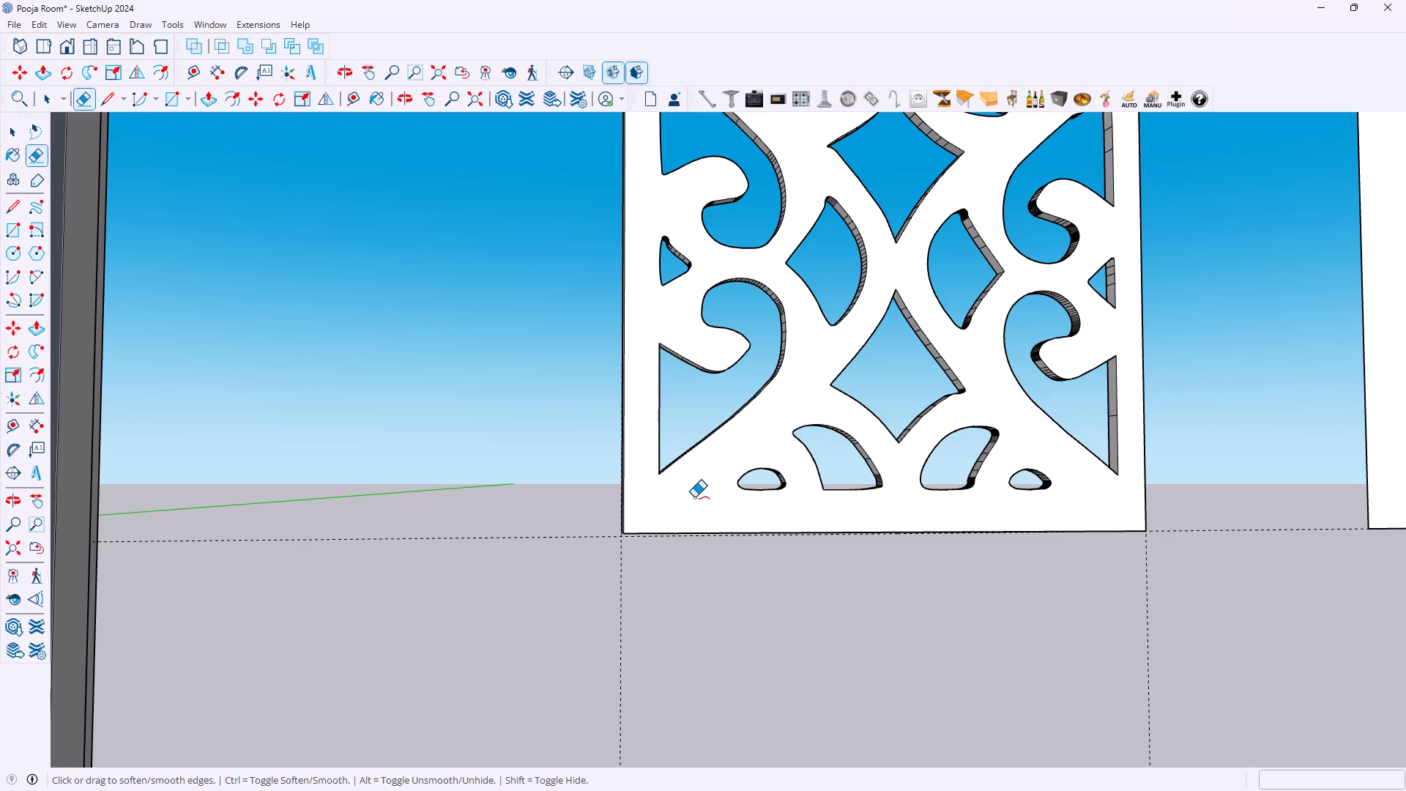
{"action": "key", "text": "ctrl+z"}
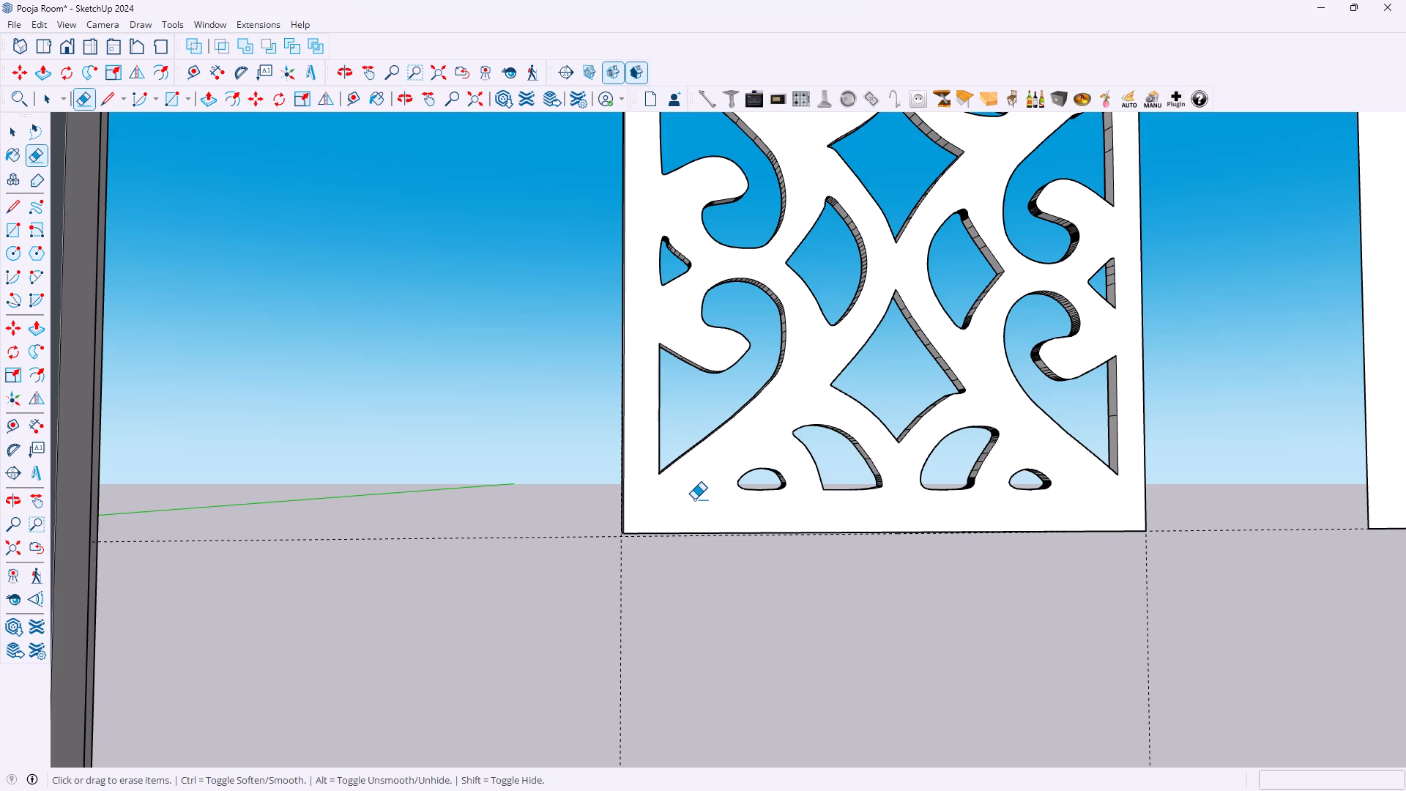
{"action": "key", "text": "ctrl+y"}
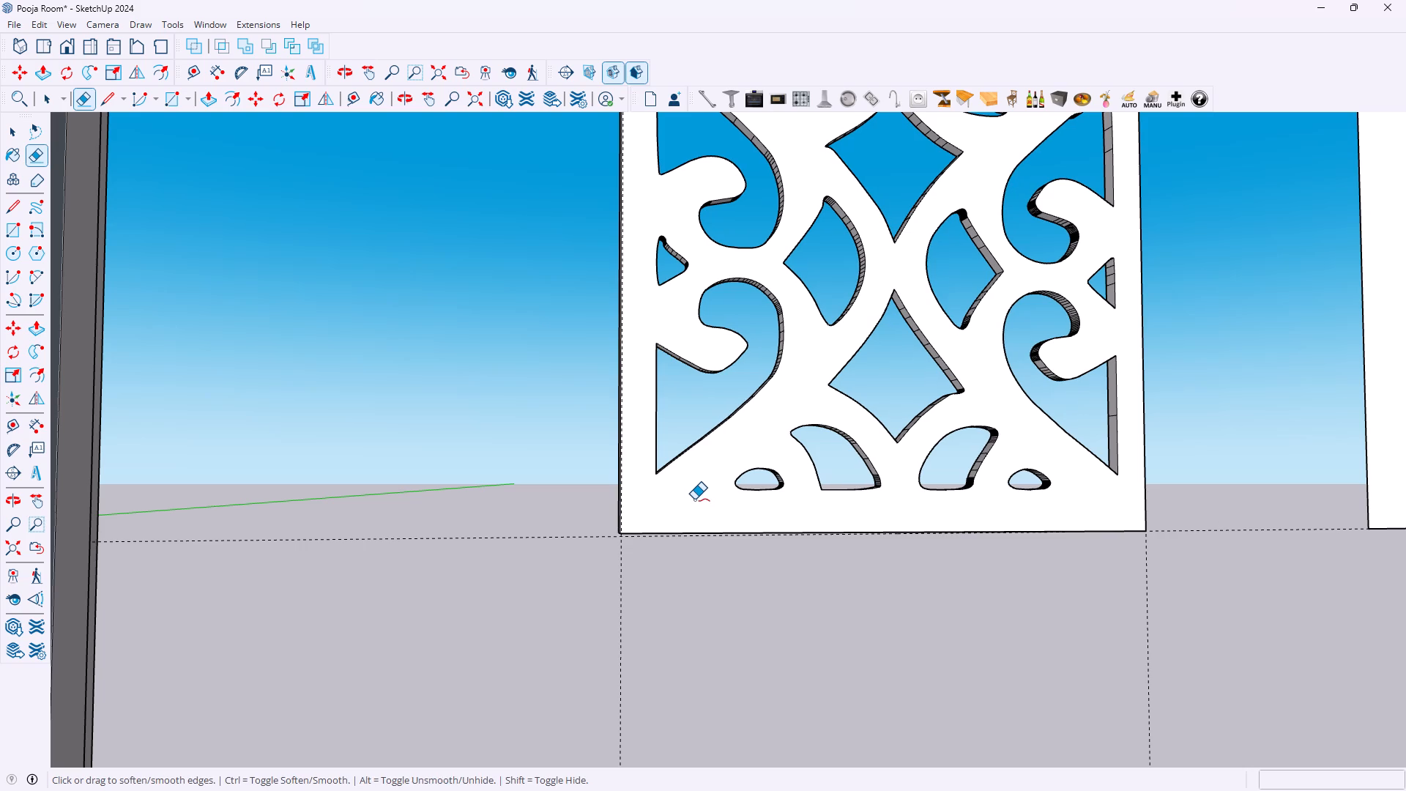
Delete the face of the loose backing rectangle standing beside the jali panel.
{"action": "key", "text": "space"}
{"action": "scroll", "coordinate": [1191, 461], "scroll_direction": "down", "scroll_amount": 12}
{"action": "left_click", "coordinate": [1327, 442]}
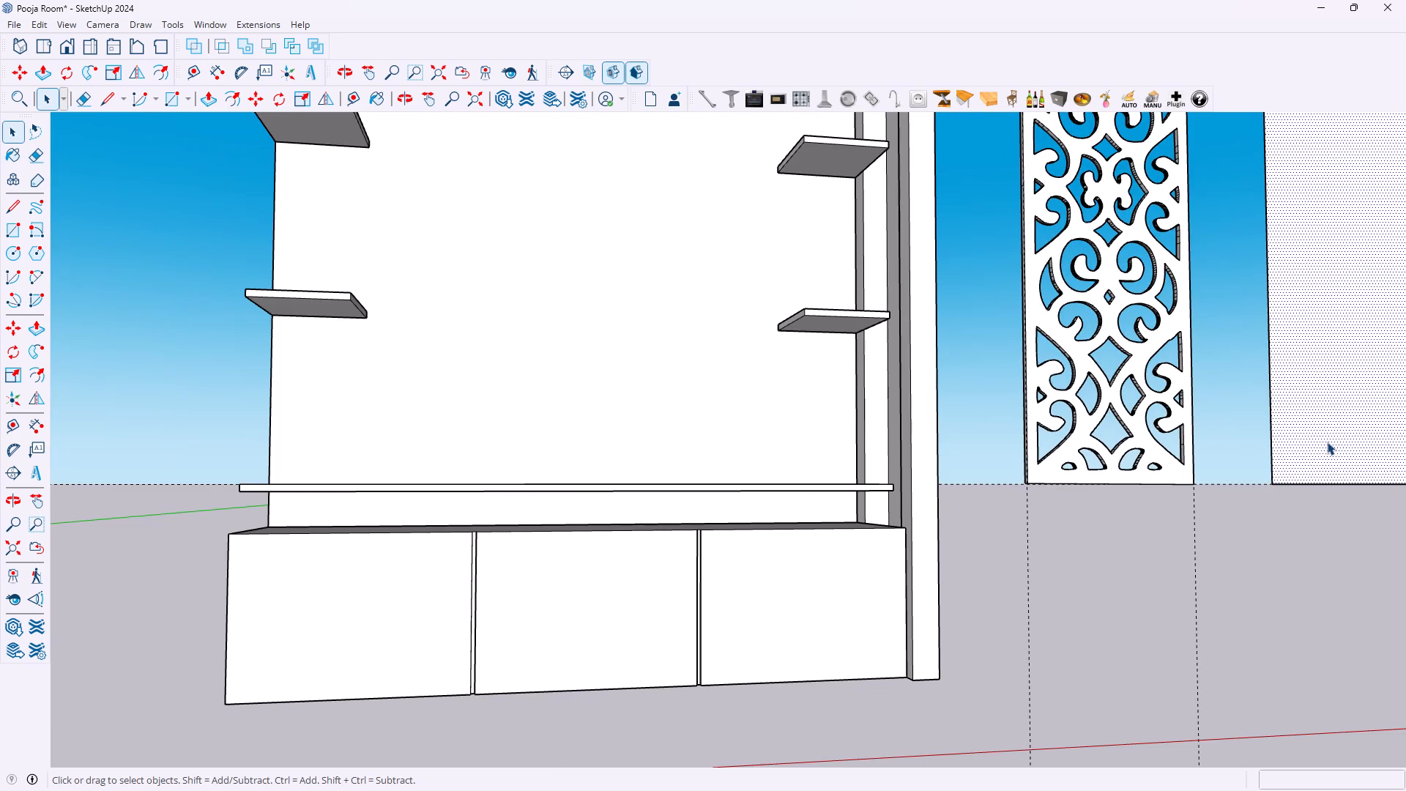
{"action": "key", "text": "Delete"}
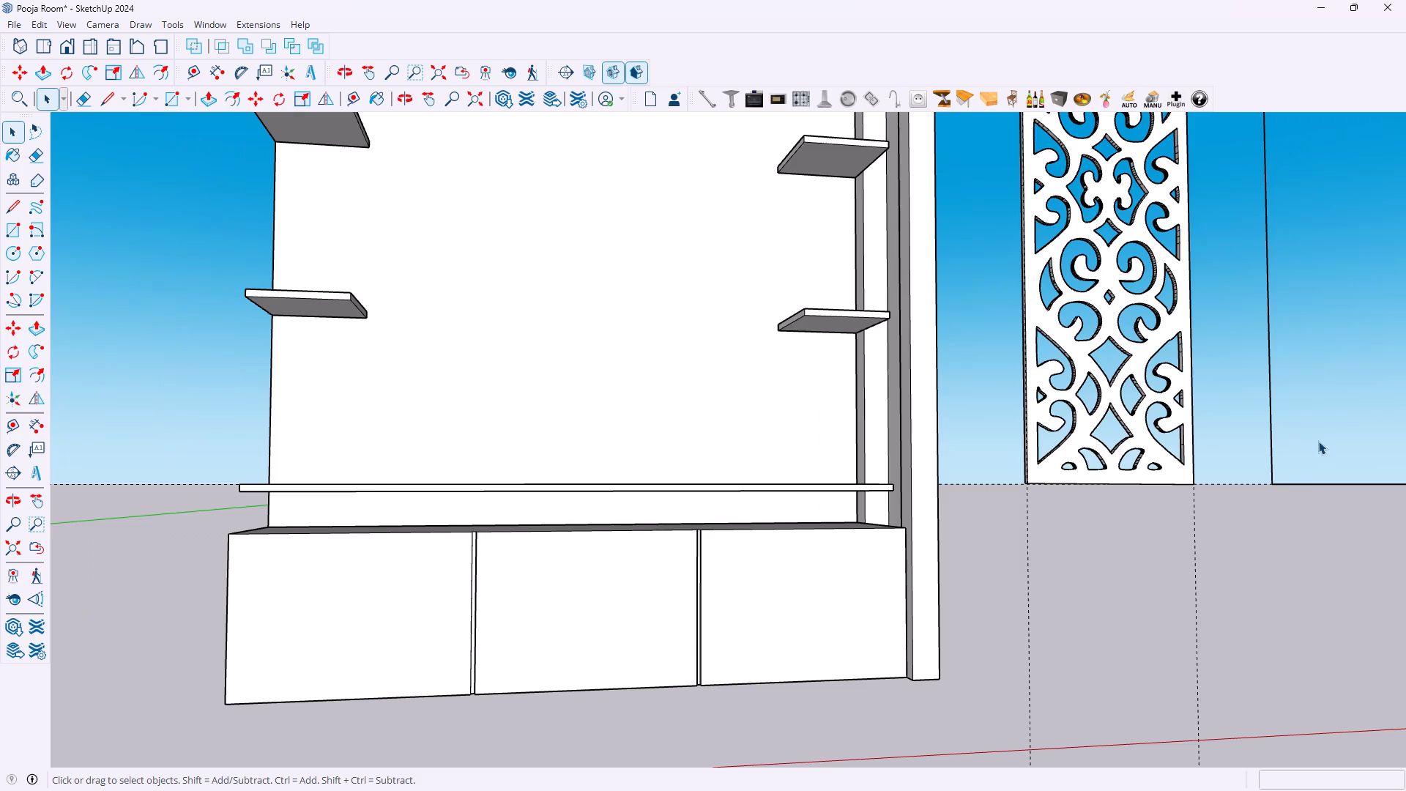
Delete all the dashed guides in the model.
{"action": "scroll", "coordinate": [1310, 467], "scroll_direction": "down", "scroll_amount": 12}
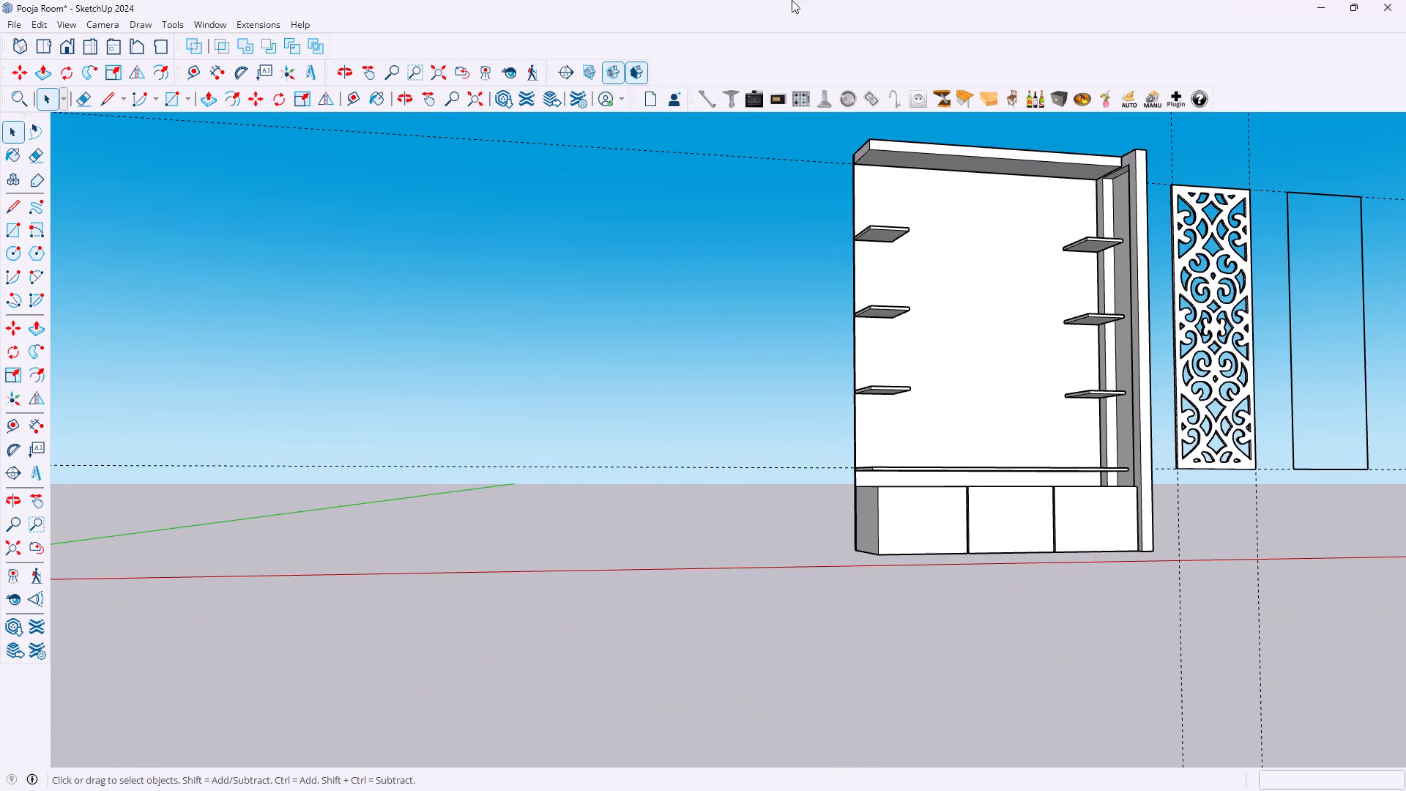
{"action": "left_click", "coordinate": [40, 22]}
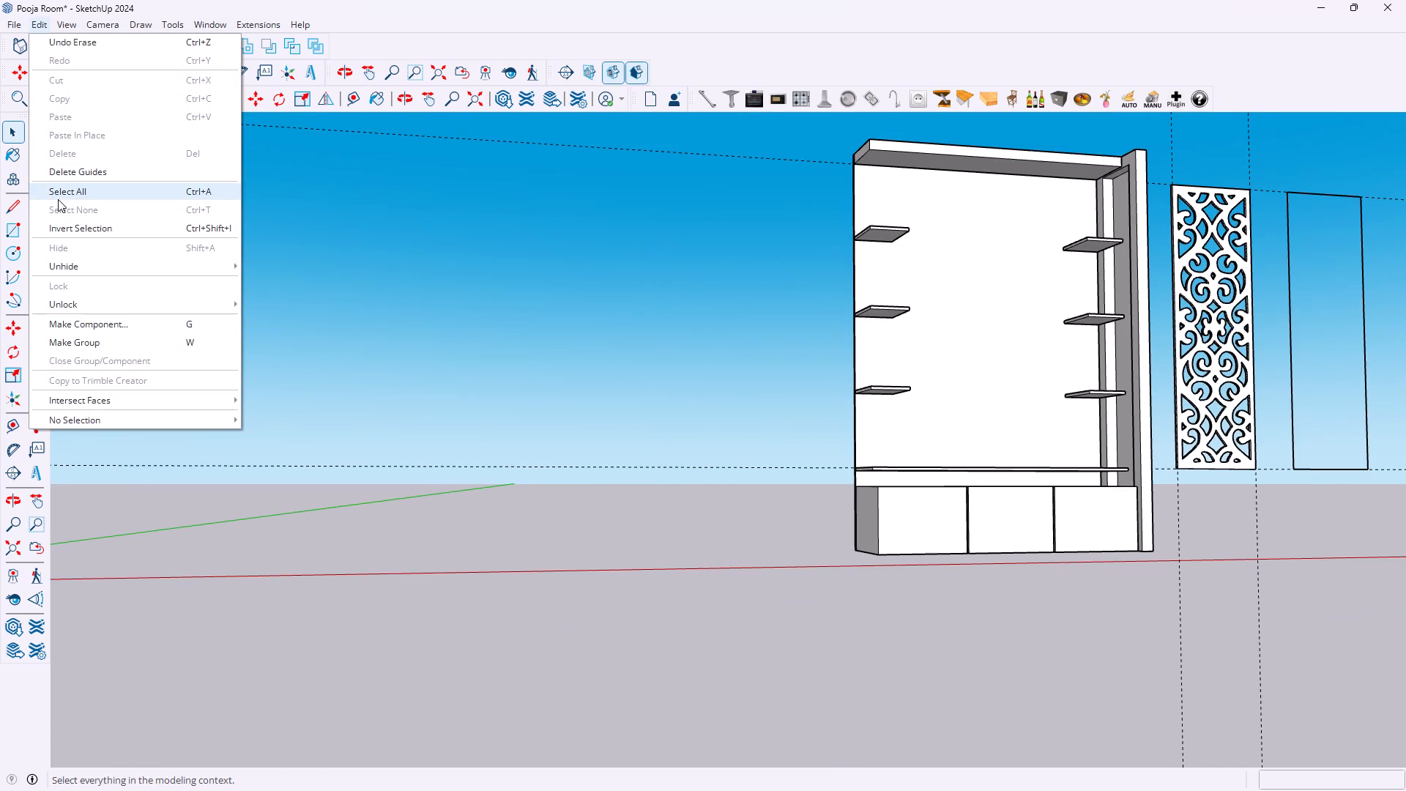
{"action": "left_click", "coordinate": [80, 169]}
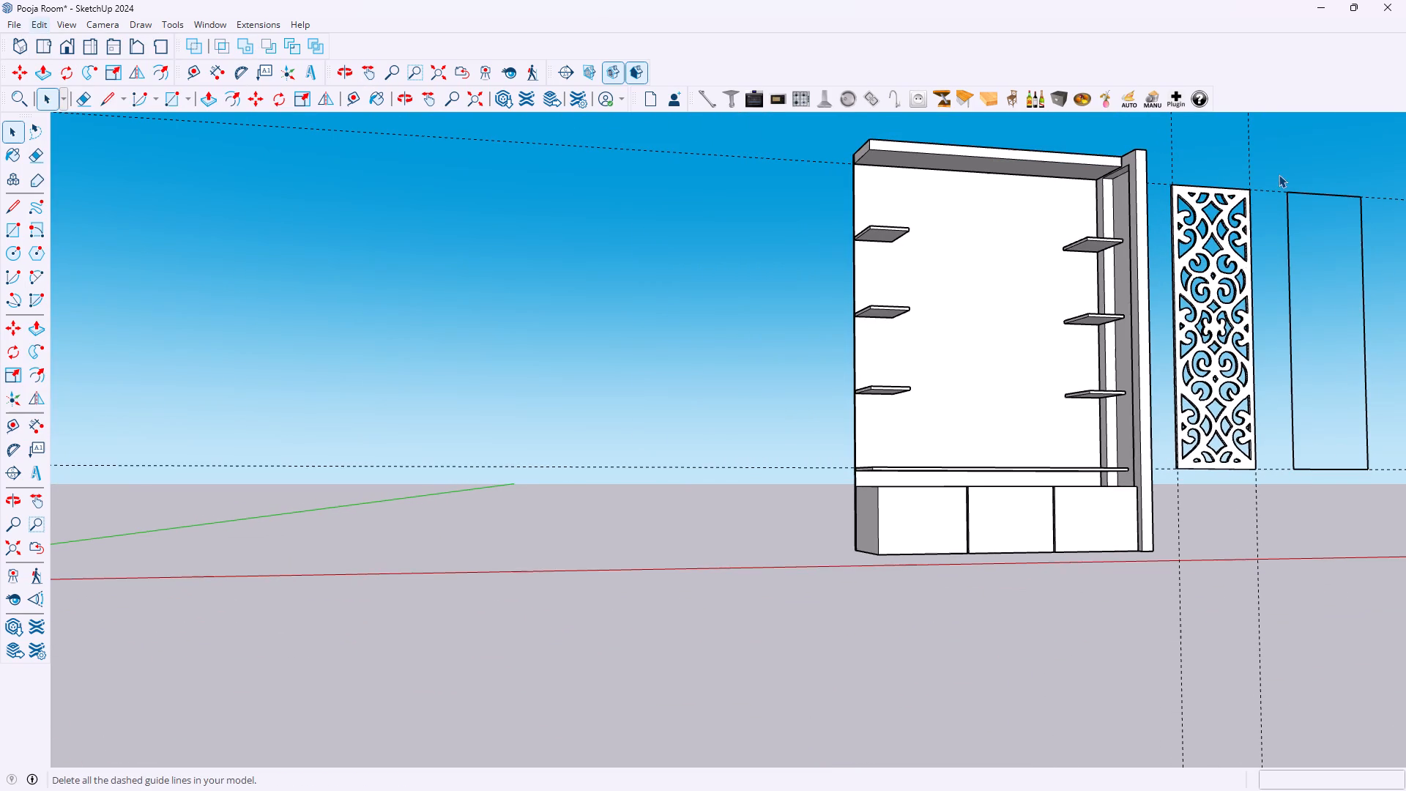
Delete the leftover outline of the backing rectangle beside the jali panel.
{"action": "left_click_drag", "start_coordinate": [1277, 174], "coordinate": [1395, 525]}
{"action": "key", "text": "Delete"}
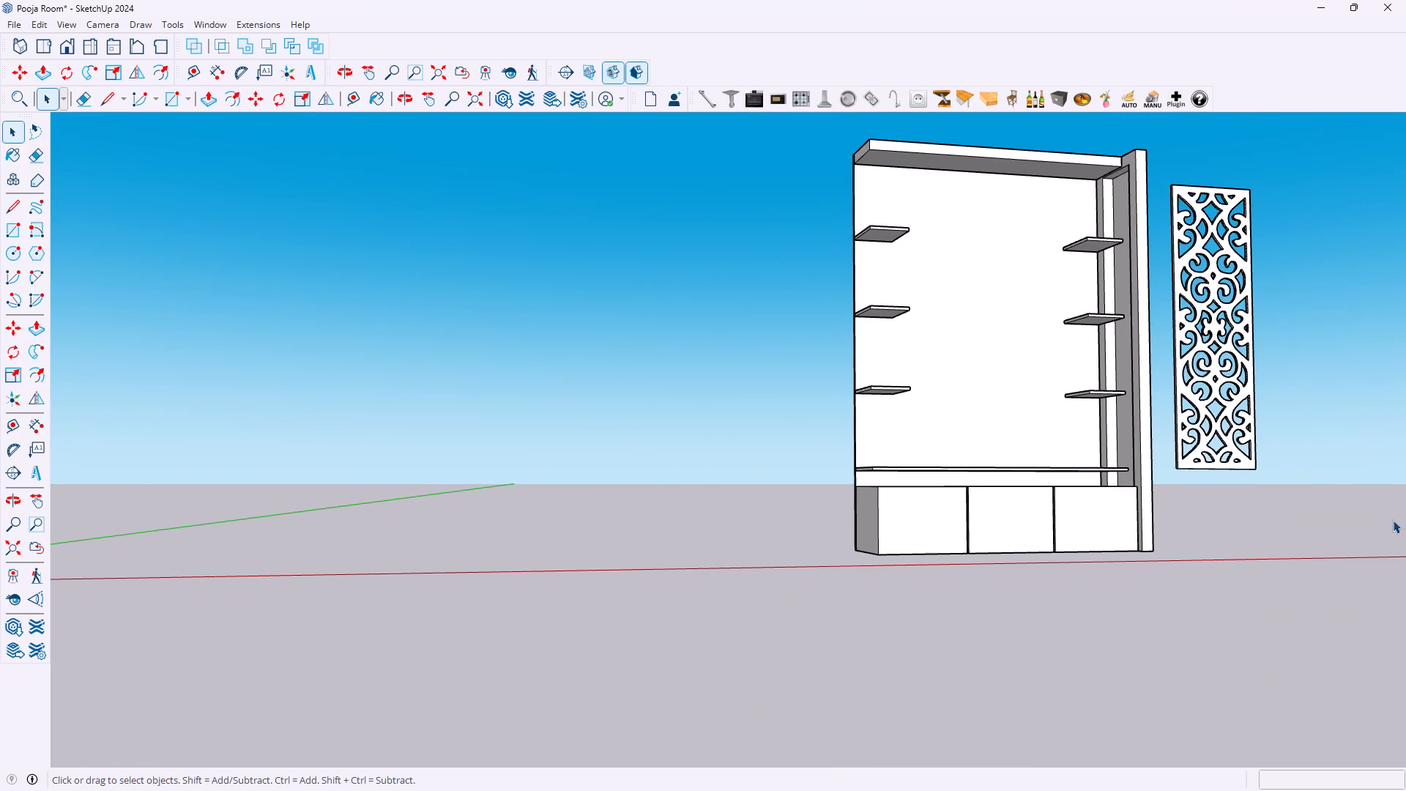
Draw a rectangle about 77.28 by 23.90 inches across the jali panel's rear, from one top corner to the diagonally opposite bottom corner.
{"action": "middle_click_drag", "start_coordinate": [1342, 355], "coordinate": [972, 469]}
{"action": "scroll", "coordinate": [1295, 372], "scroll_direction": "down", "scroll_amount": 1}
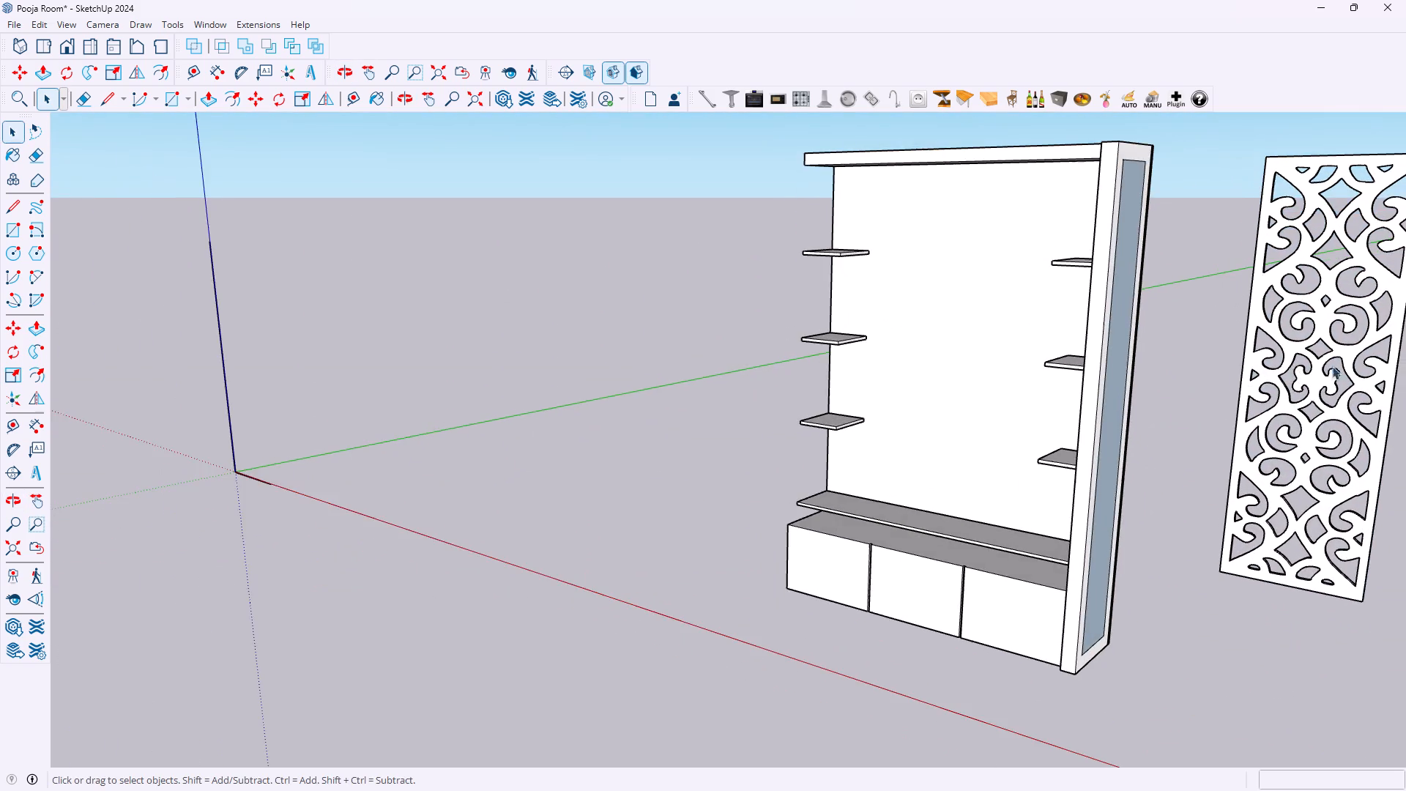
{"action": "scroll", "coordinate": [1328, 363], "scroll_direction": "down", "scroll_amount": 5}
{"action": "middle_click_drag", "start_coordinate": [1378, 352], "coordinate": [715, 344]}
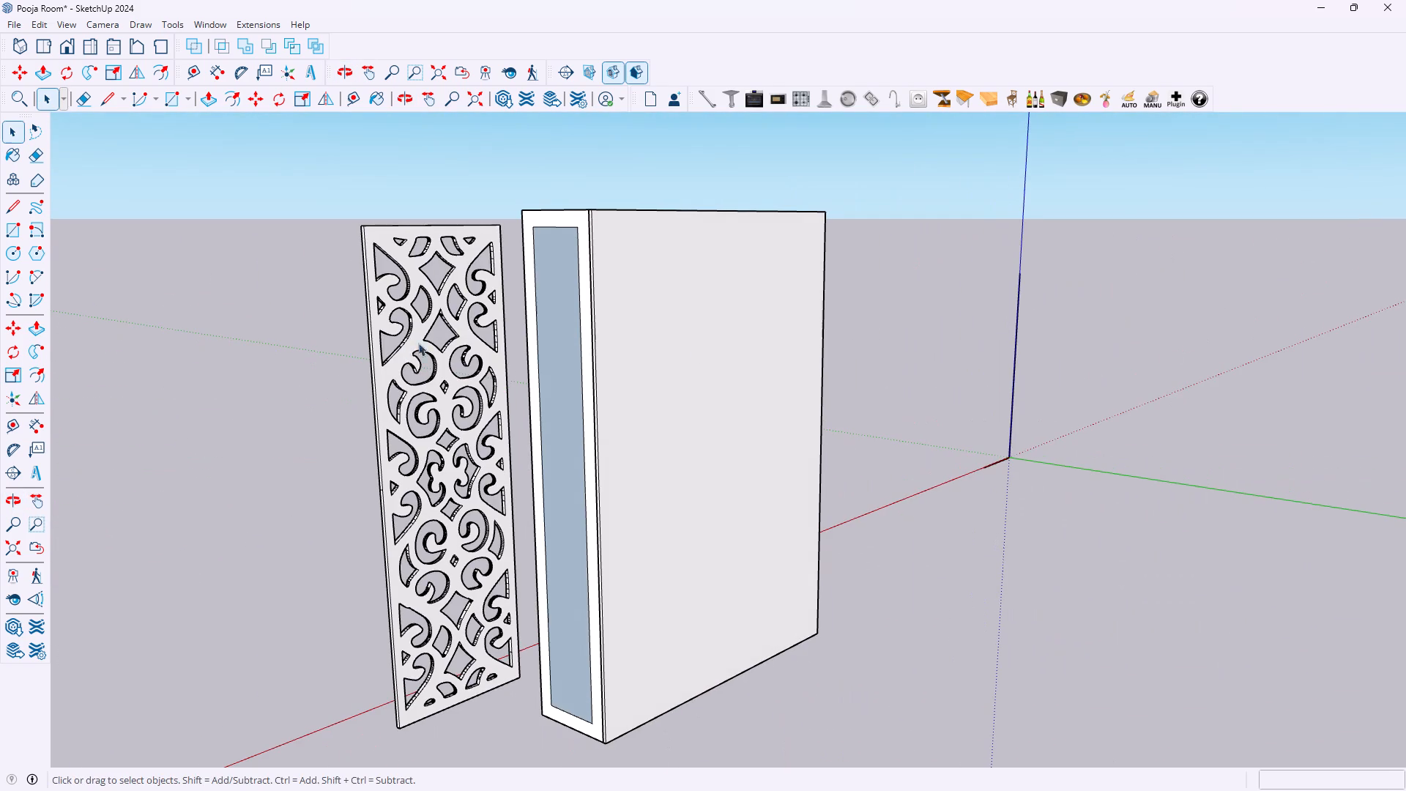
{"action": "key", "text": "r"}
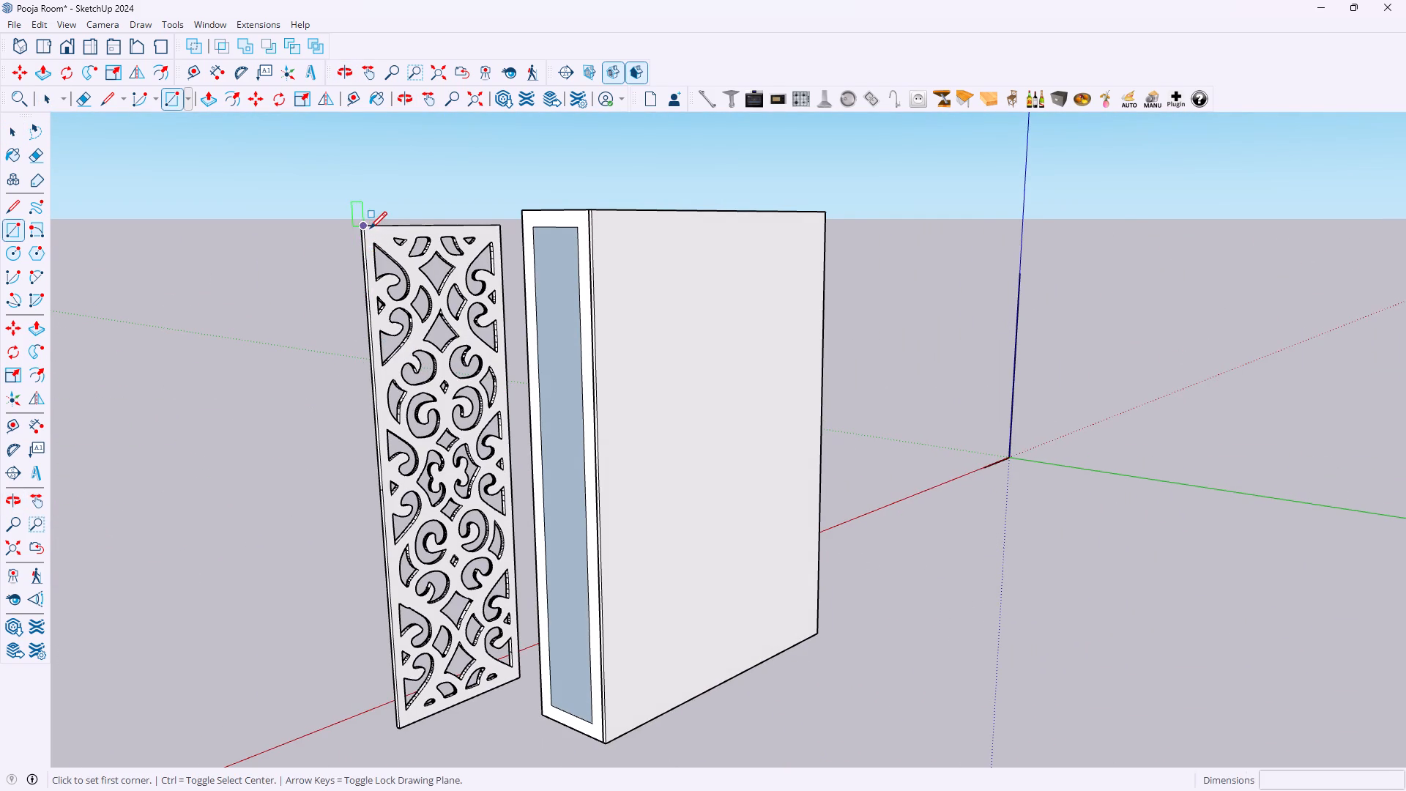
{"action": "scroll", "coordinate": [369, 229], "scroll_direction": "up", "scroll_amount": 3}
{"action": "left_click", "coordinate": [360, 226]}
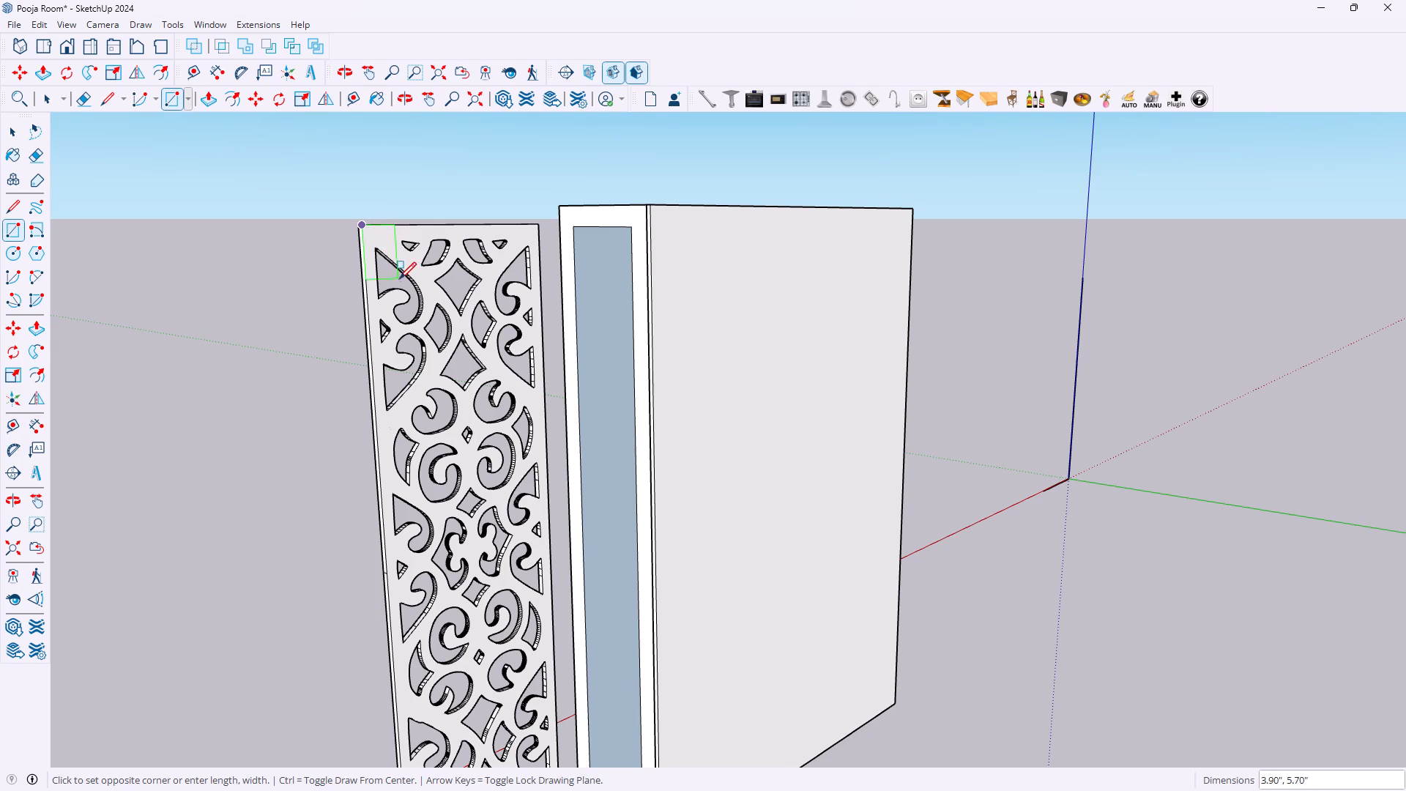
{"action": "scroll", "coordinate": [477, 371], "scroll_direction": "down", "scroll_amount": 6}
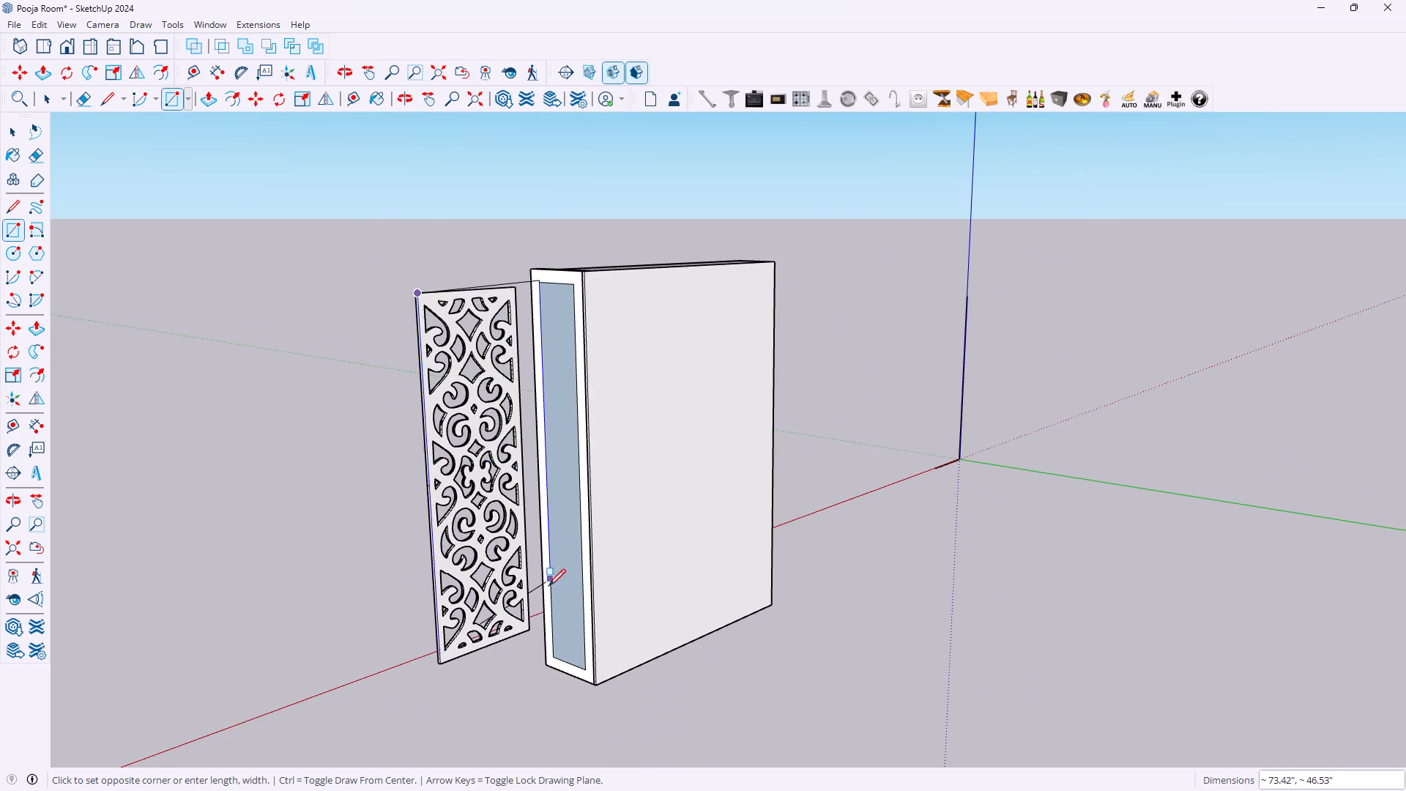
{"action": "scroll", "coordinate": [548, 590], "scroll_direction": "up", "scroll_amount": 7}
{"action": "scroll", "coordinate": [504, 650], "scroll_direction": "up", "scroll_amount": 9}
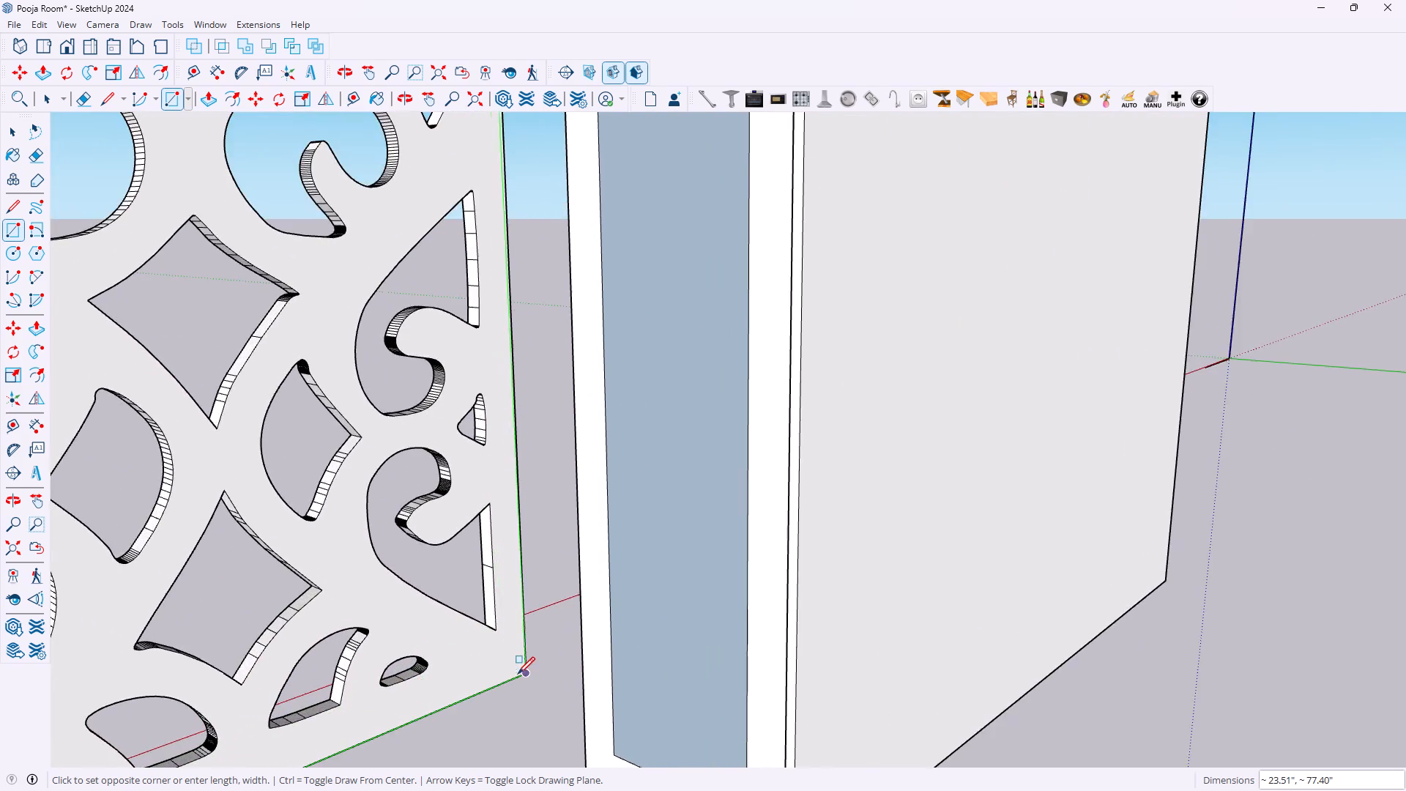
{"action": "scroll", "coordinate": [518, 674], "scroll_direction": "up", "scroll_amount": 5}
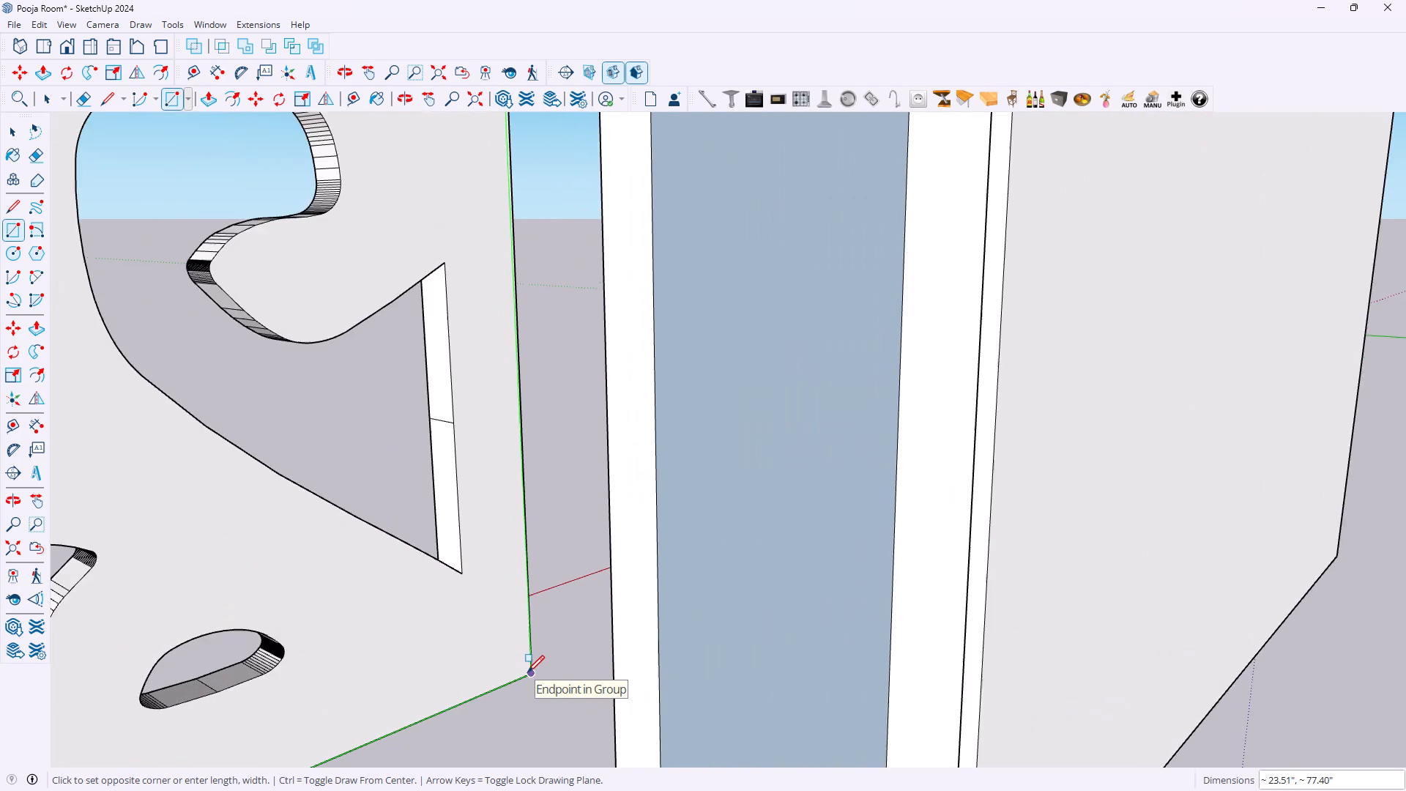
{"action": "scroll", "coordinate": [527, 672], "scroll_direction": "up", "scroll_amount": 14}
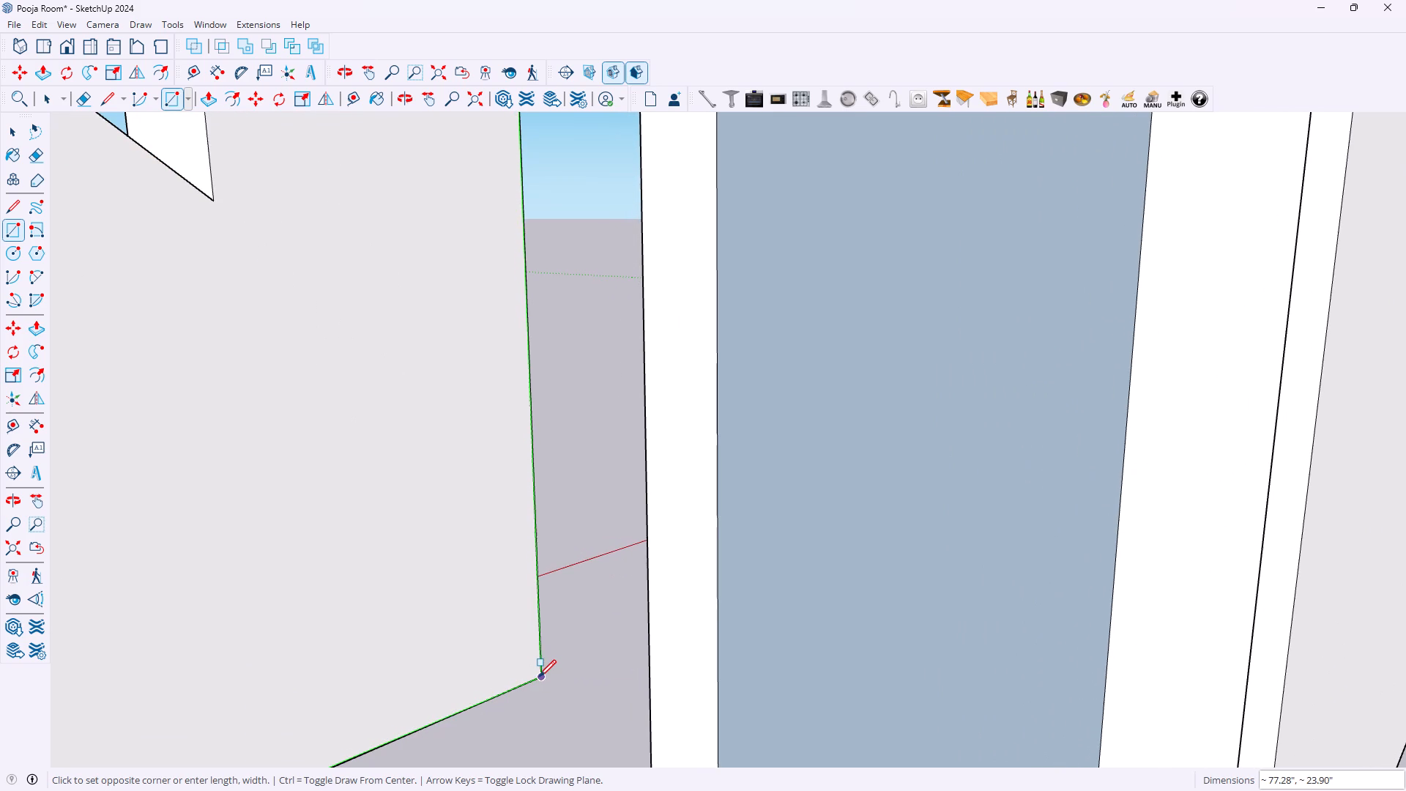
{"action": "left_click", "coordinate": [542, 676]}
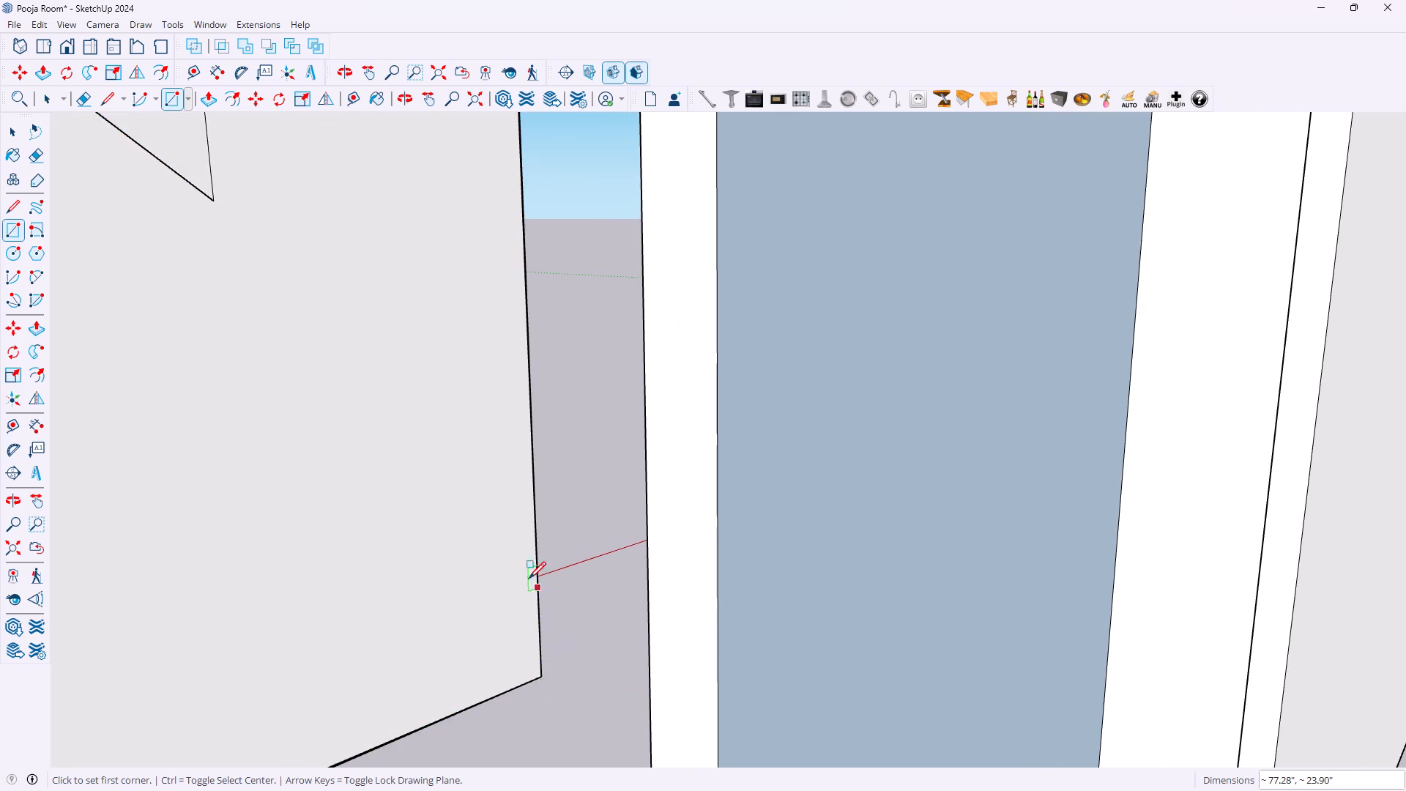
Reverse the new rear backing face seen through the jali panel's openings from the front.
{"action": "scroll", "coordinate": [527, 578], "scroll_direction": "down", "scroll_amount": 20}
{"action": "scroll", "coordinate": [527, 578], "scroll_direction": "down", "scroll_amount": 15}
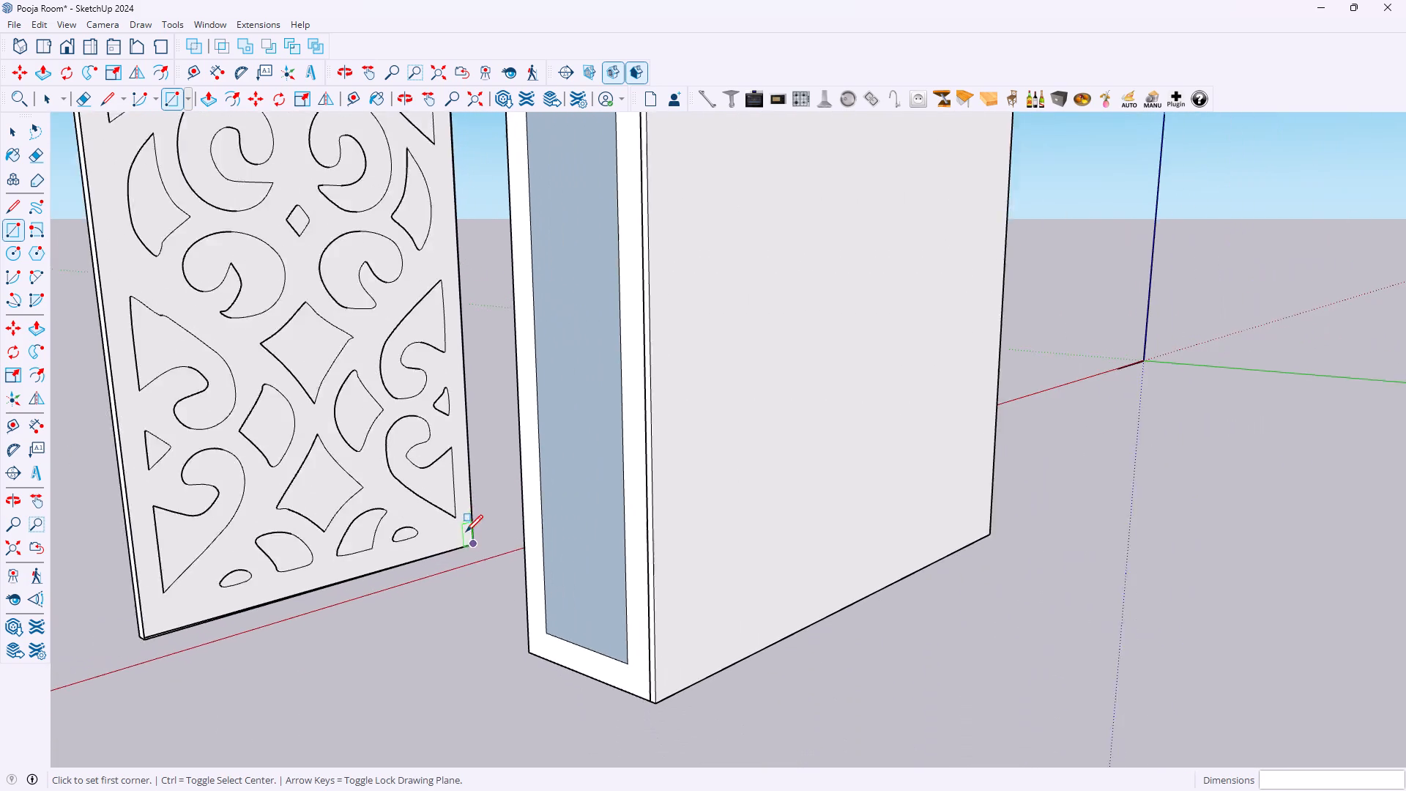
{"action": "scroll", "coordinate": [466, 532], "scroll_direction": "down", "scroll_amount": 3}
{"action": "scroll", "coordinate": [351, 406], "scroll_direction": "down", "scroll_amount": 17}
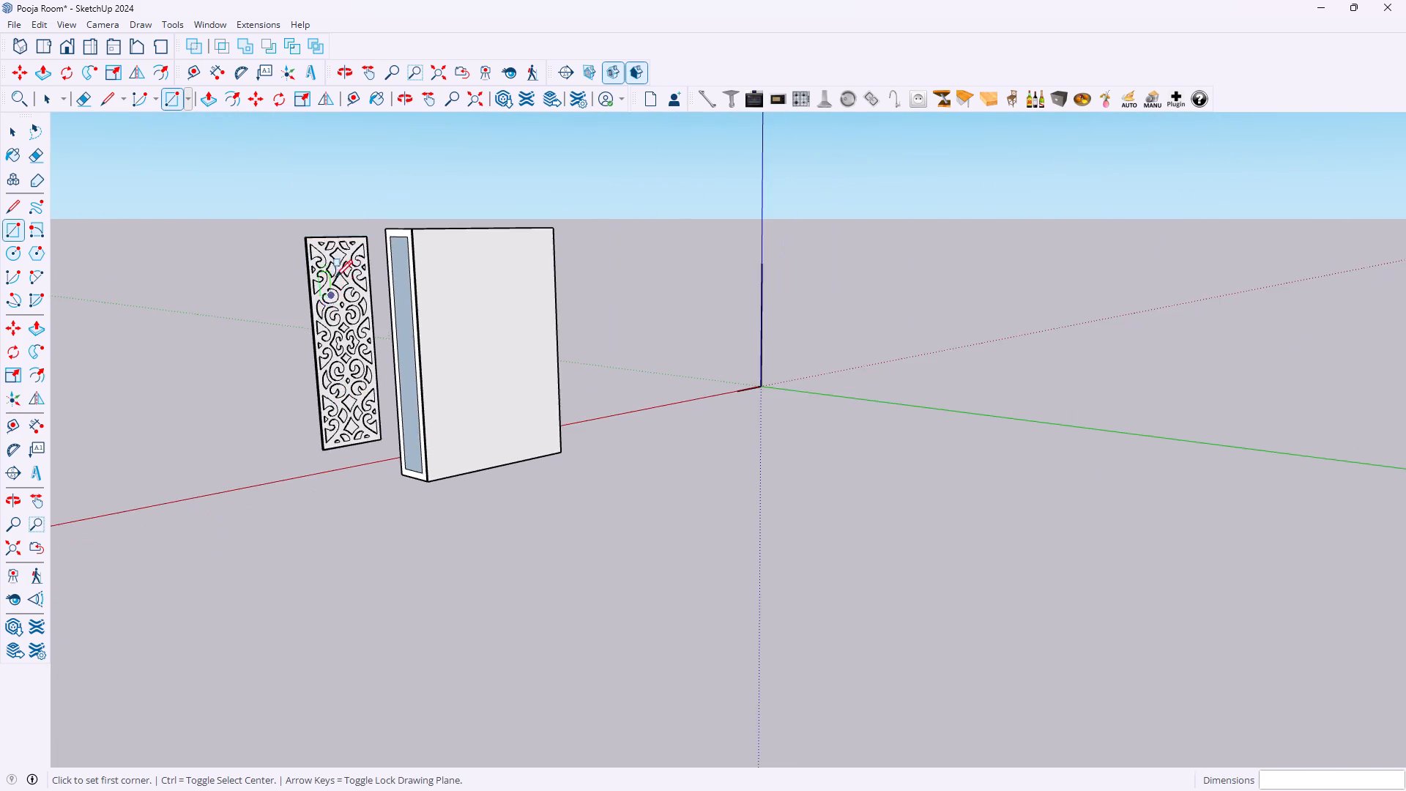
{"action": "scroll", "coordinate": [334, 271], "scroll_direction": "up", "scroll_amount": 9}
{"action": "middle_click_drag", "start_coordinate": [331, 368], "coordinate": [1015, 334]}
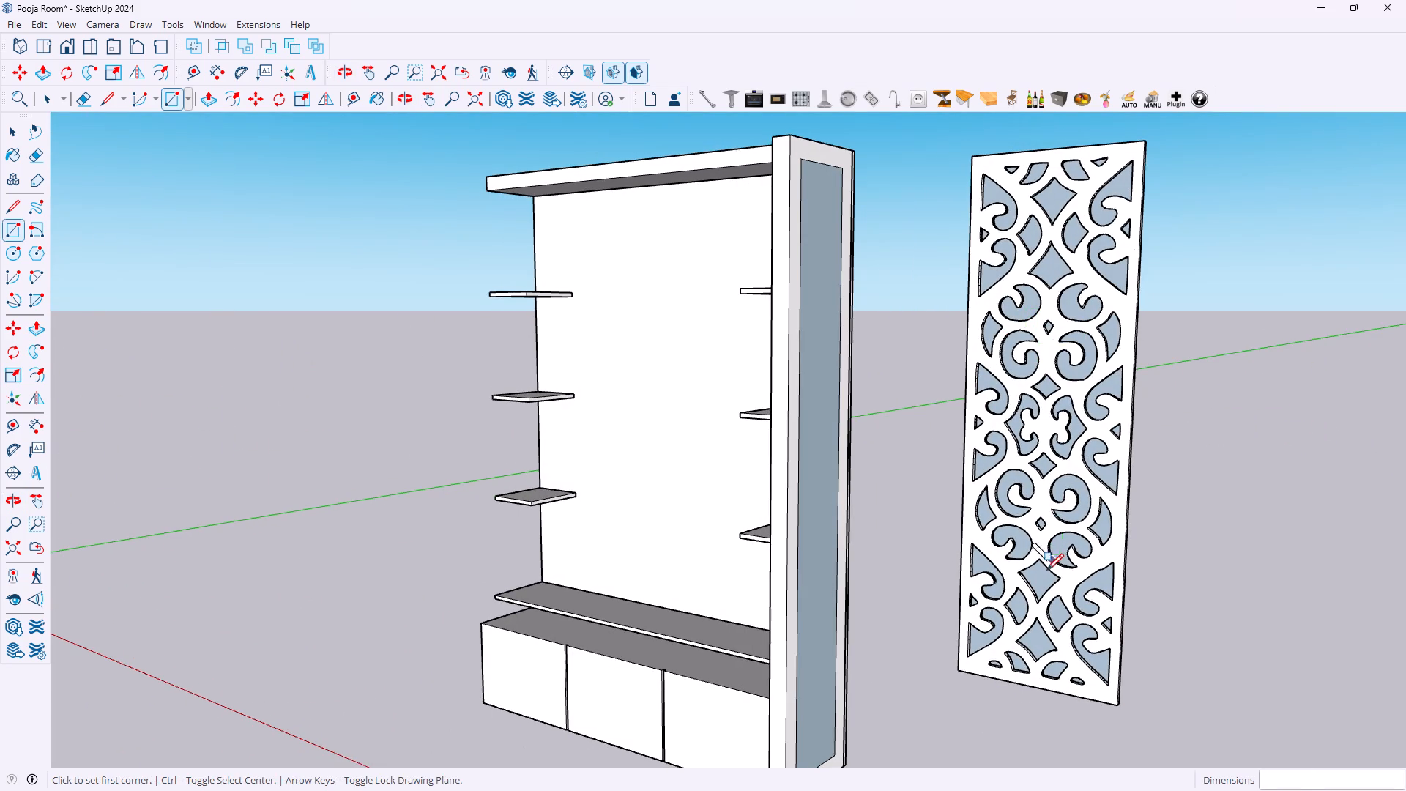
{"action": "scroll", "coordinate": [1046, 571], "scroll_direction": "up", "scroll_amount": 8}
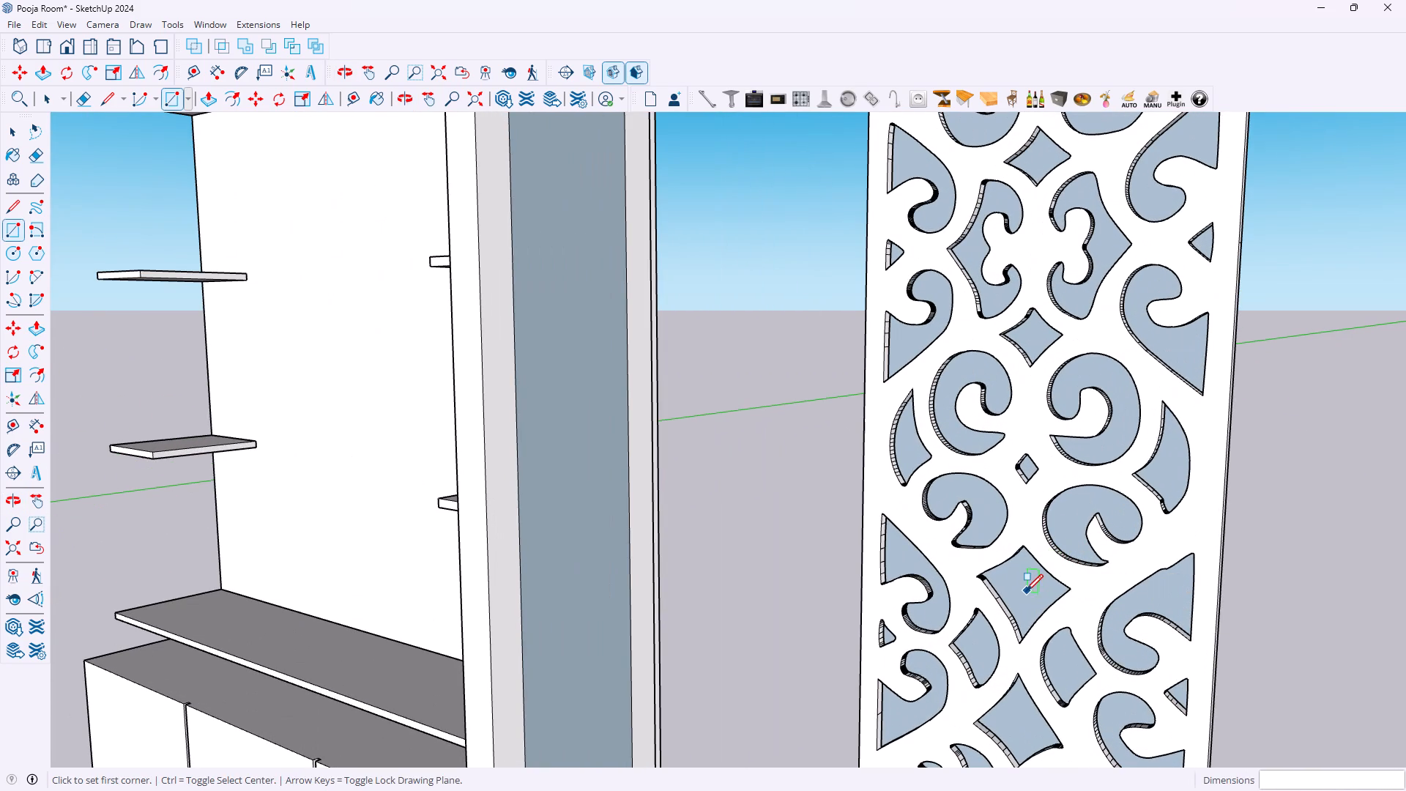
{"action": "key", "text": "space"}
{"action": "left_click", "coordinate": [1025, 588]}
{"action": "right_click", "coordinate": [1025, 588]}
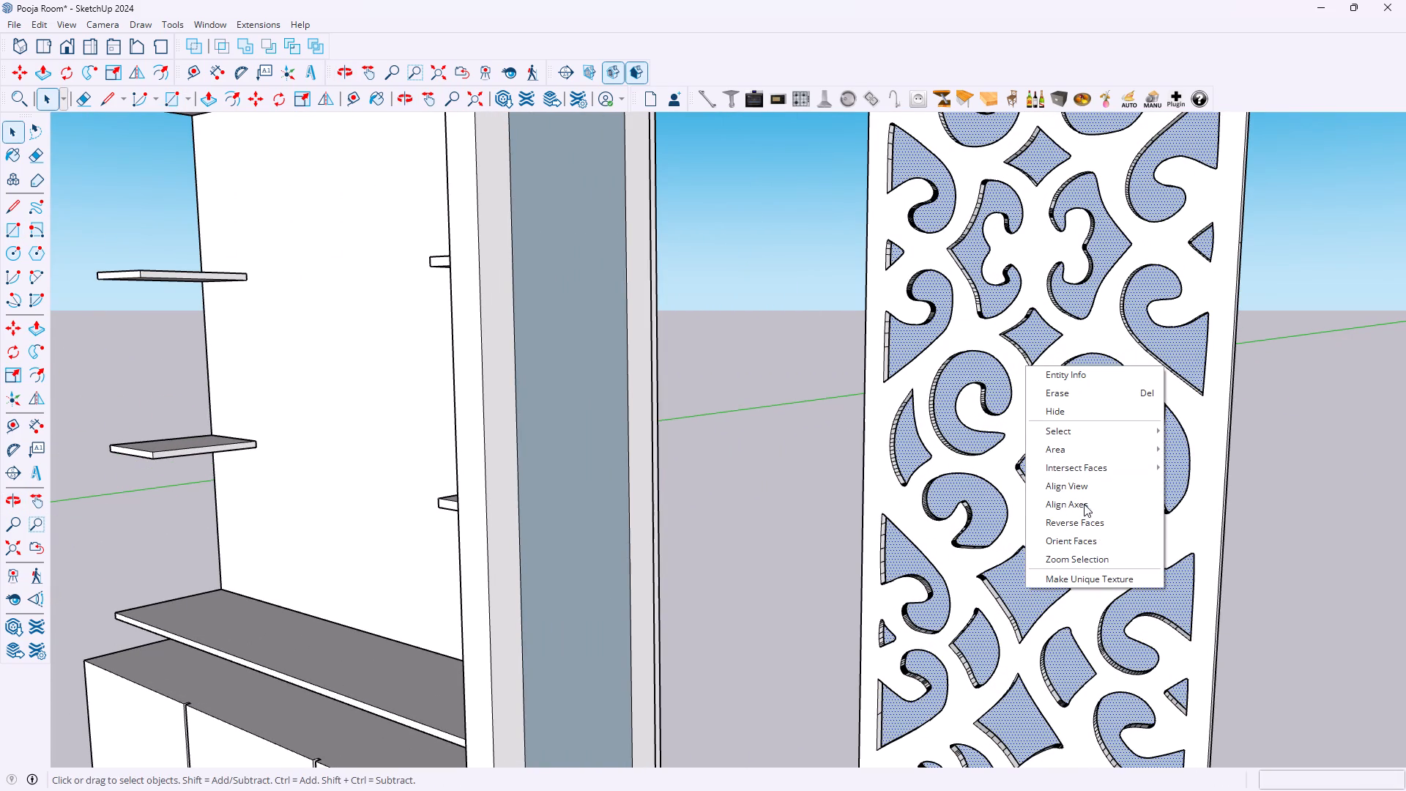
{"action": "left_click", "coordinate": [1087, 527]}
{"action": "scroll", "coordinate": [1088, 508], "scroll_direction": "down", "scroll_amount": 9}
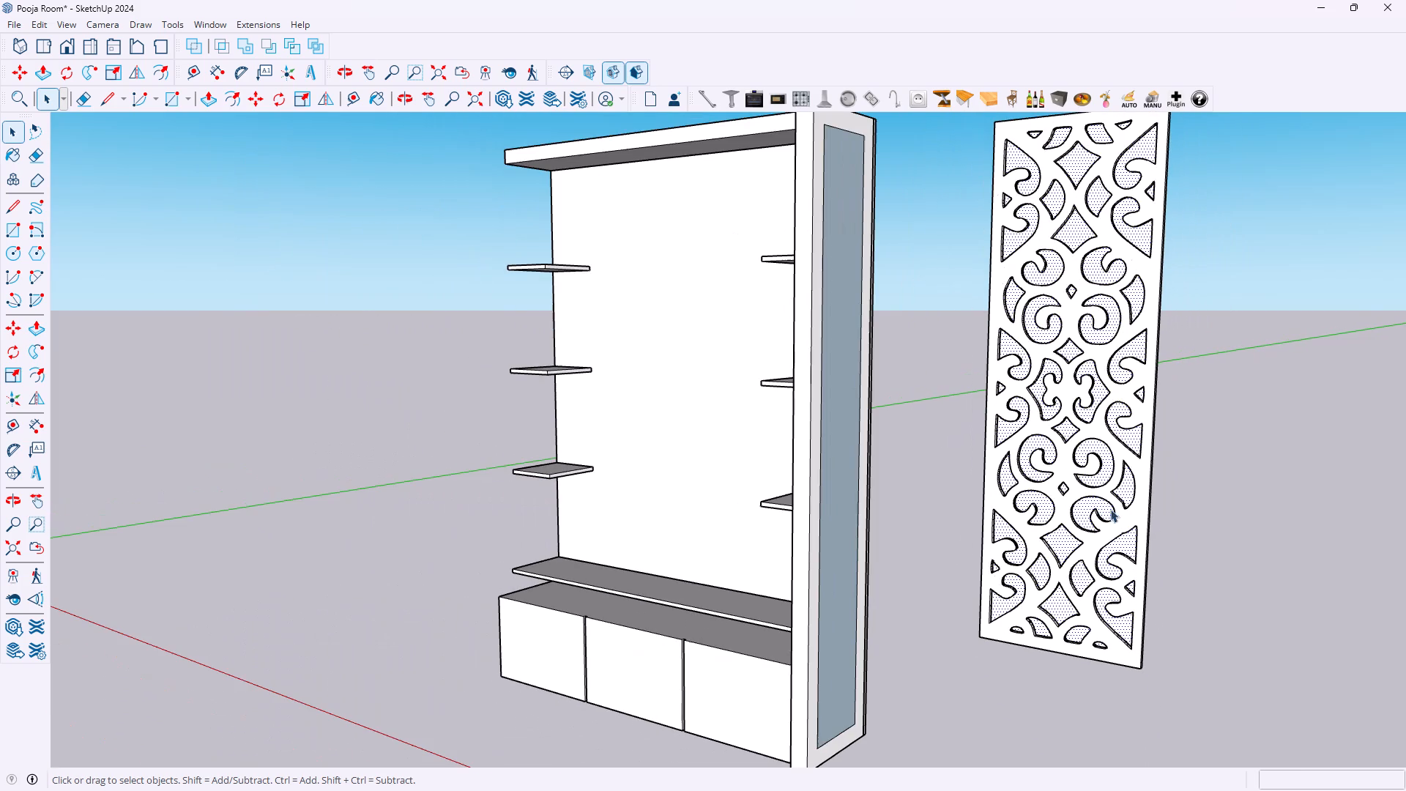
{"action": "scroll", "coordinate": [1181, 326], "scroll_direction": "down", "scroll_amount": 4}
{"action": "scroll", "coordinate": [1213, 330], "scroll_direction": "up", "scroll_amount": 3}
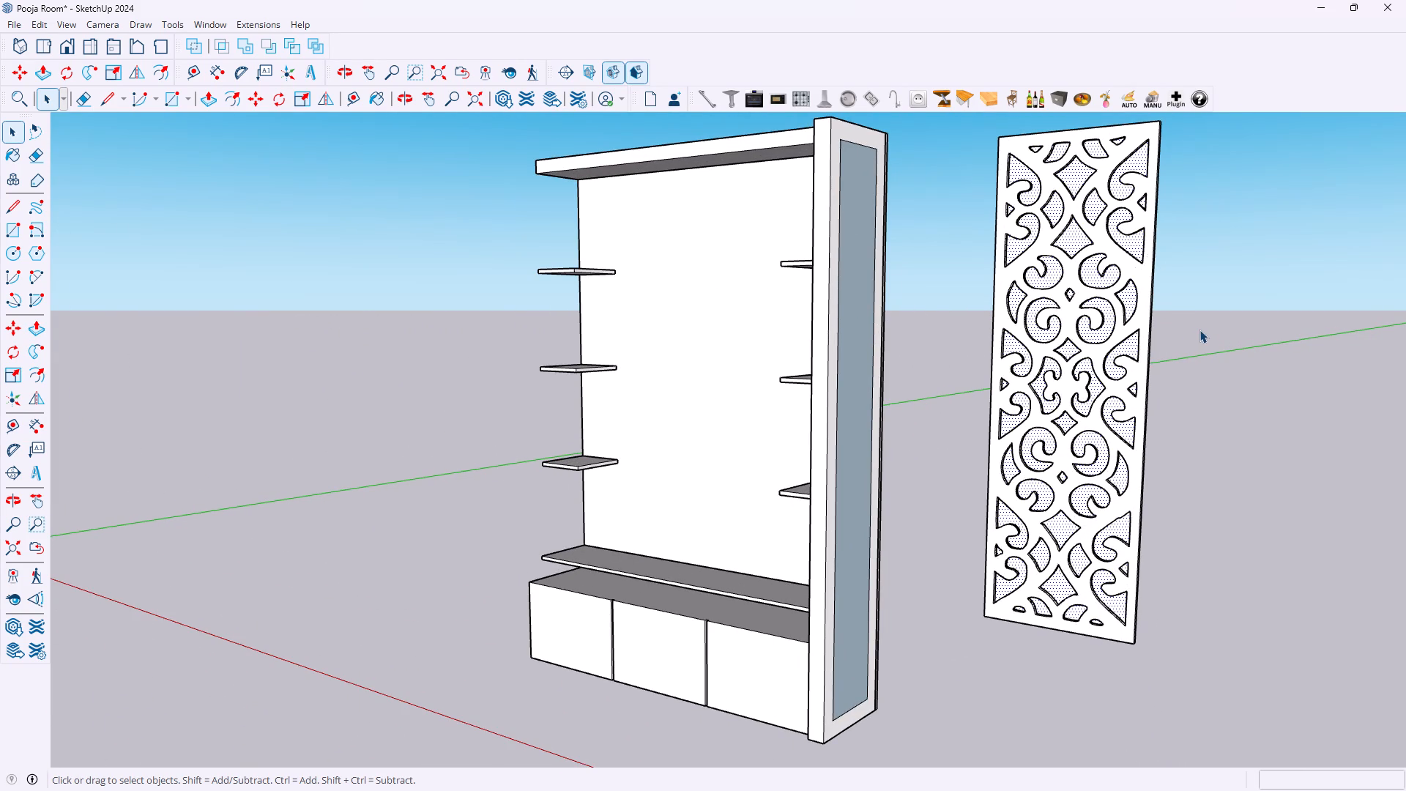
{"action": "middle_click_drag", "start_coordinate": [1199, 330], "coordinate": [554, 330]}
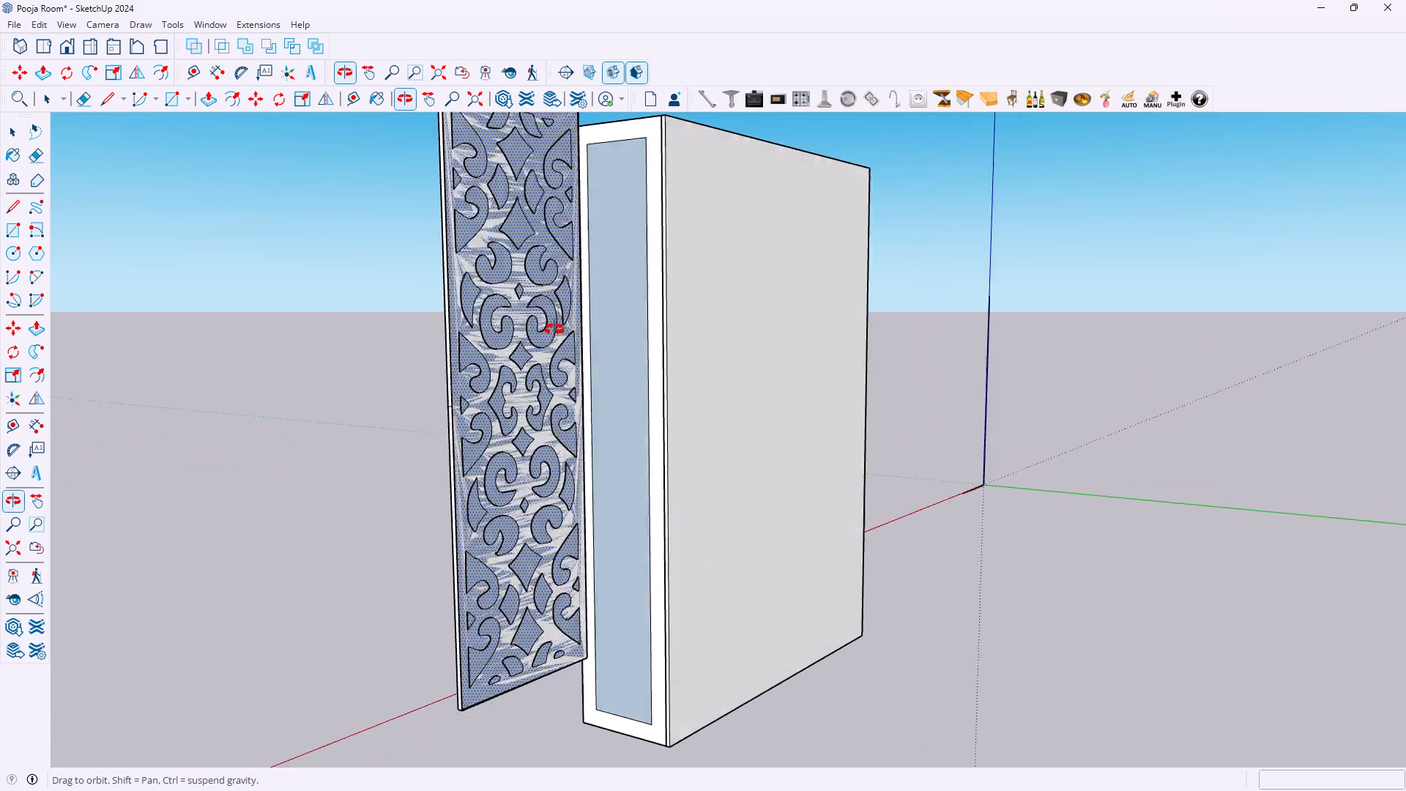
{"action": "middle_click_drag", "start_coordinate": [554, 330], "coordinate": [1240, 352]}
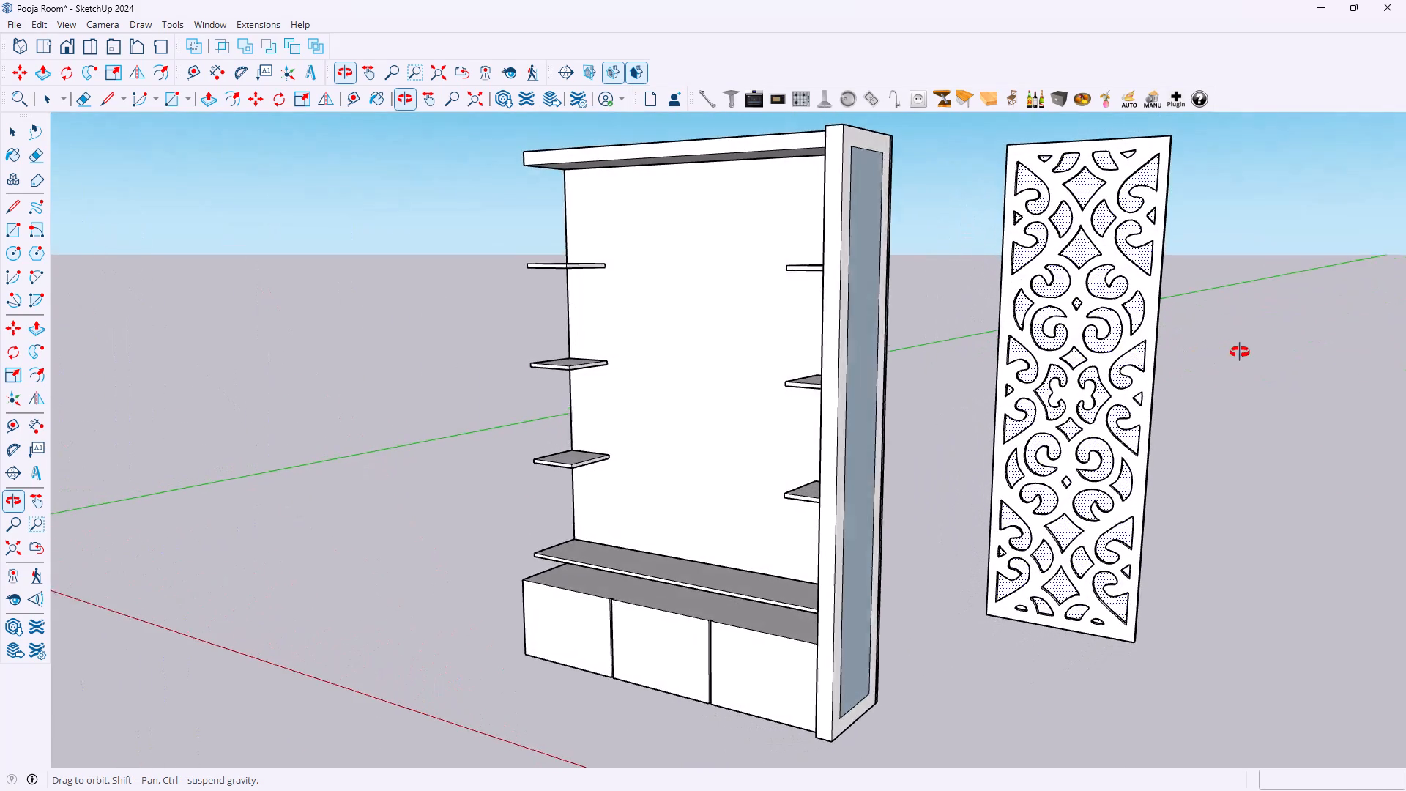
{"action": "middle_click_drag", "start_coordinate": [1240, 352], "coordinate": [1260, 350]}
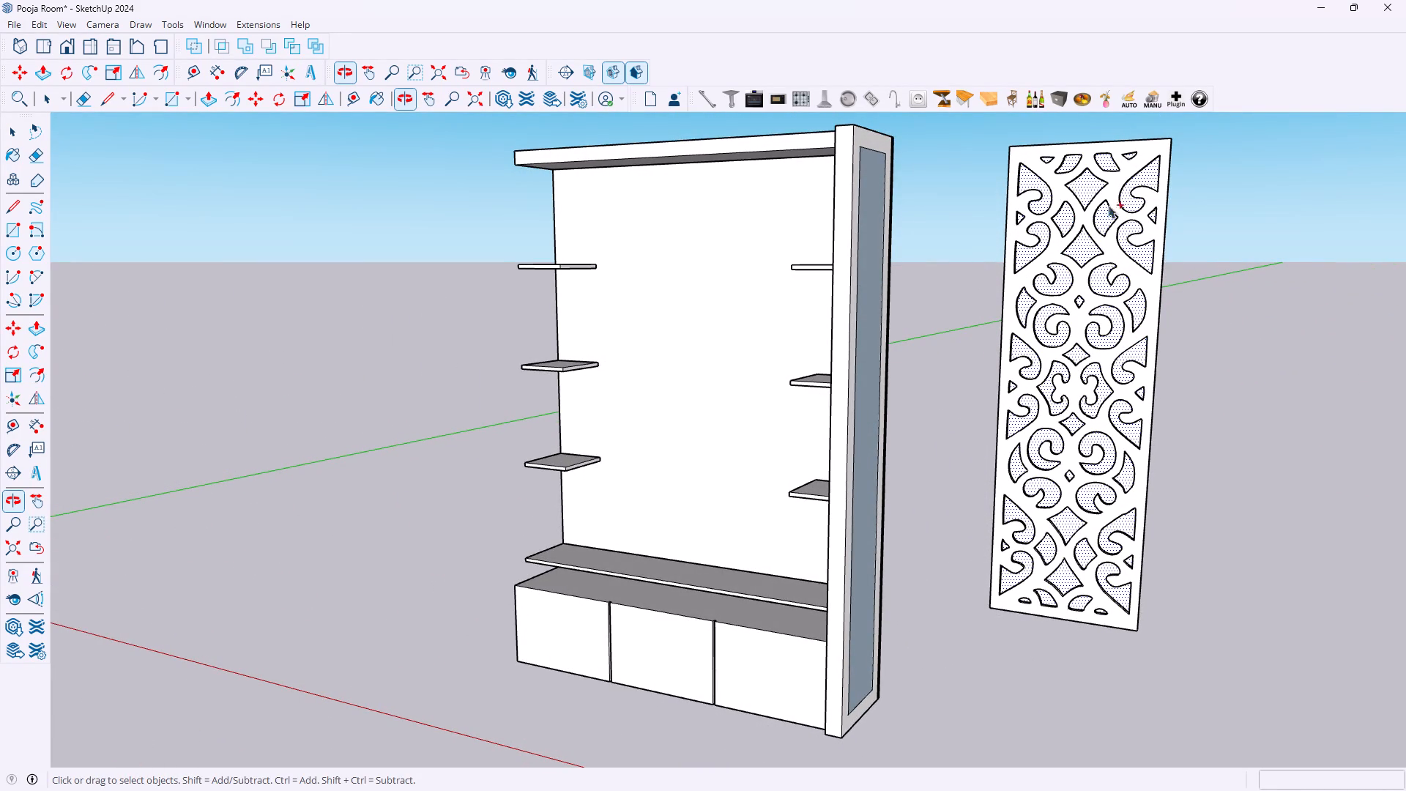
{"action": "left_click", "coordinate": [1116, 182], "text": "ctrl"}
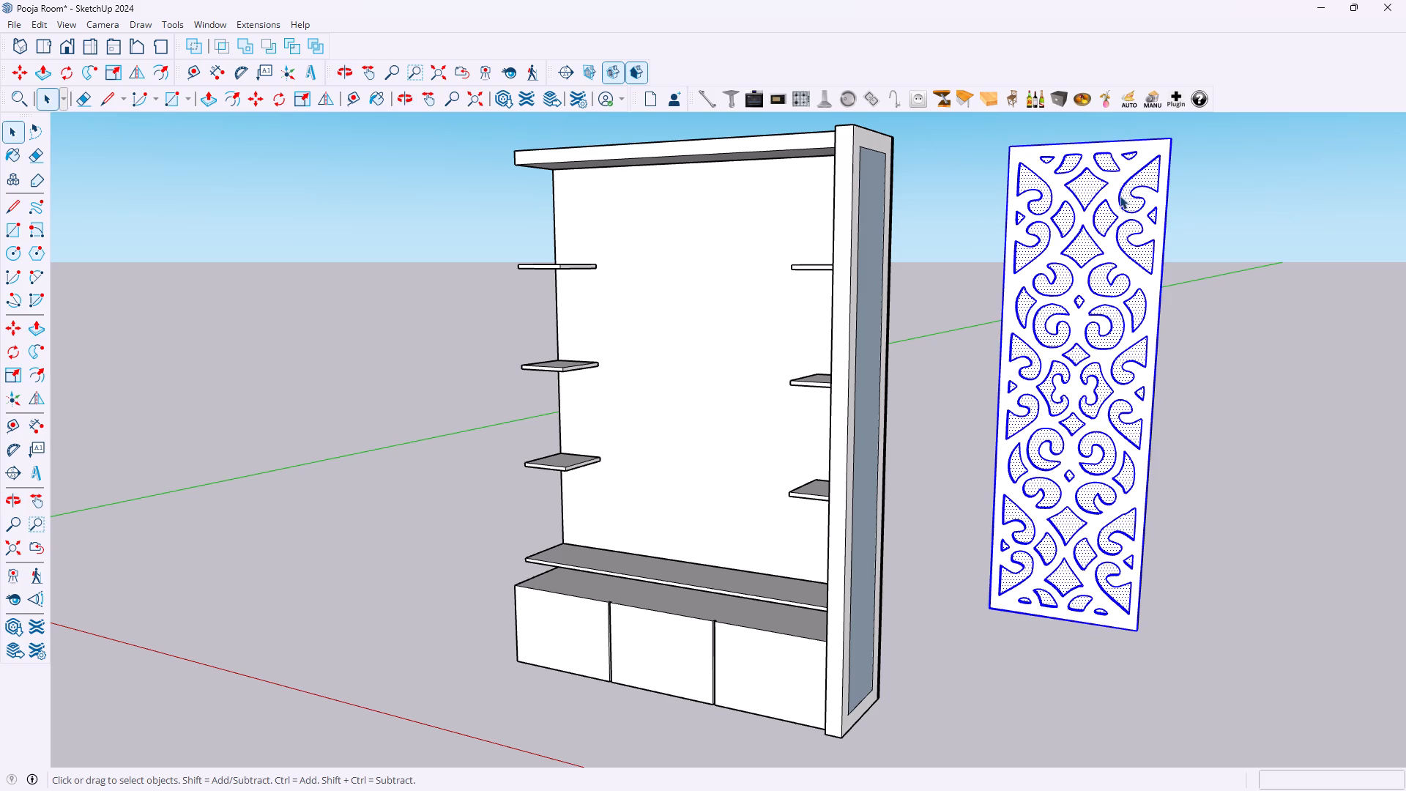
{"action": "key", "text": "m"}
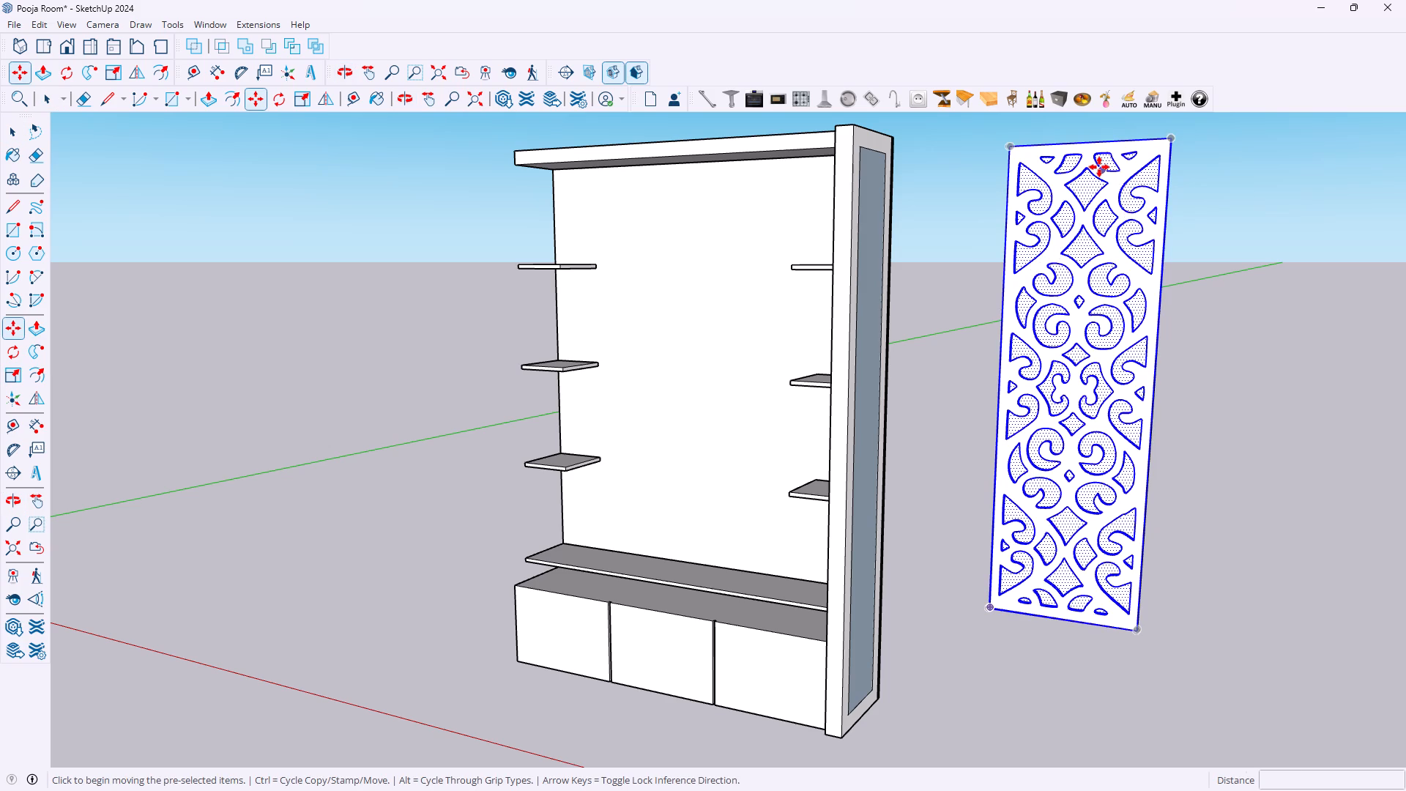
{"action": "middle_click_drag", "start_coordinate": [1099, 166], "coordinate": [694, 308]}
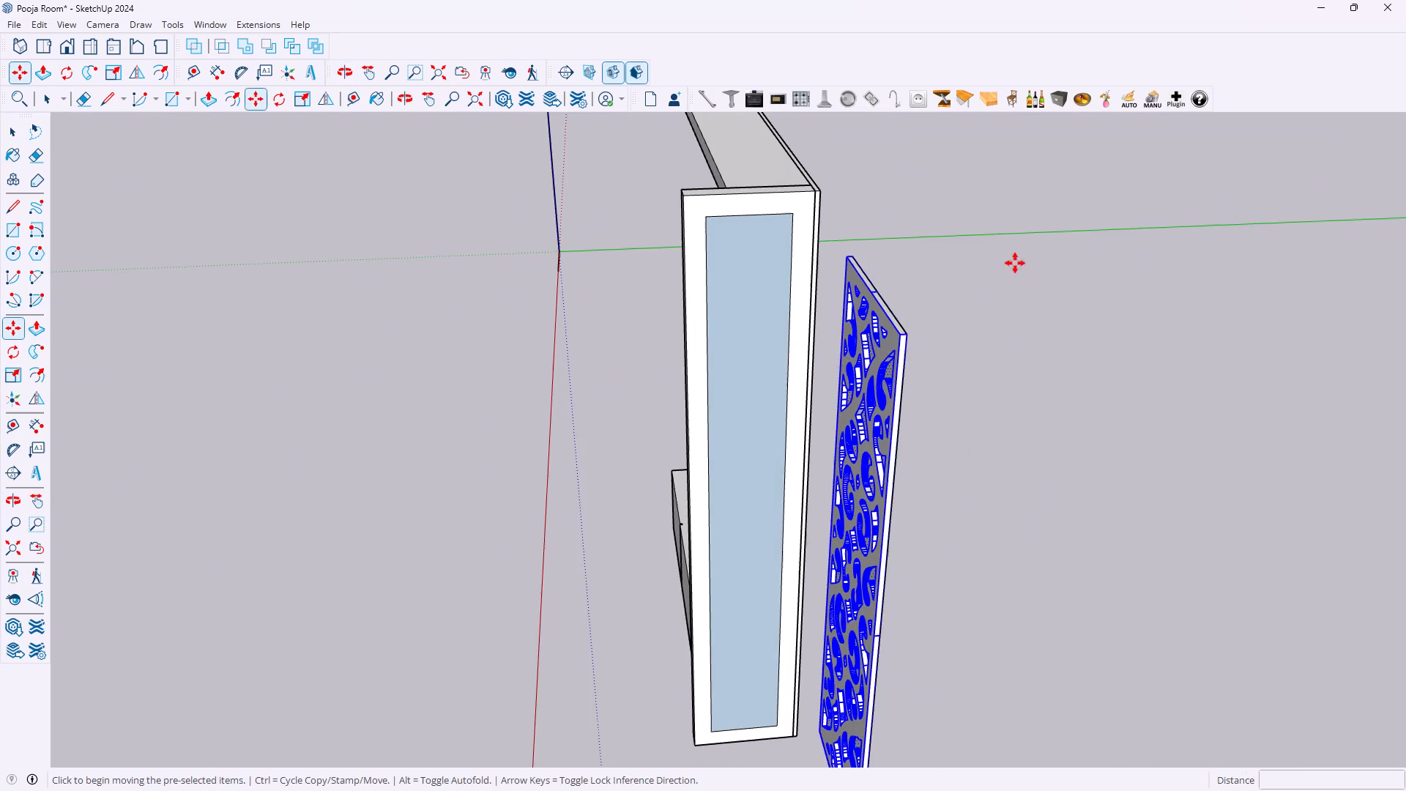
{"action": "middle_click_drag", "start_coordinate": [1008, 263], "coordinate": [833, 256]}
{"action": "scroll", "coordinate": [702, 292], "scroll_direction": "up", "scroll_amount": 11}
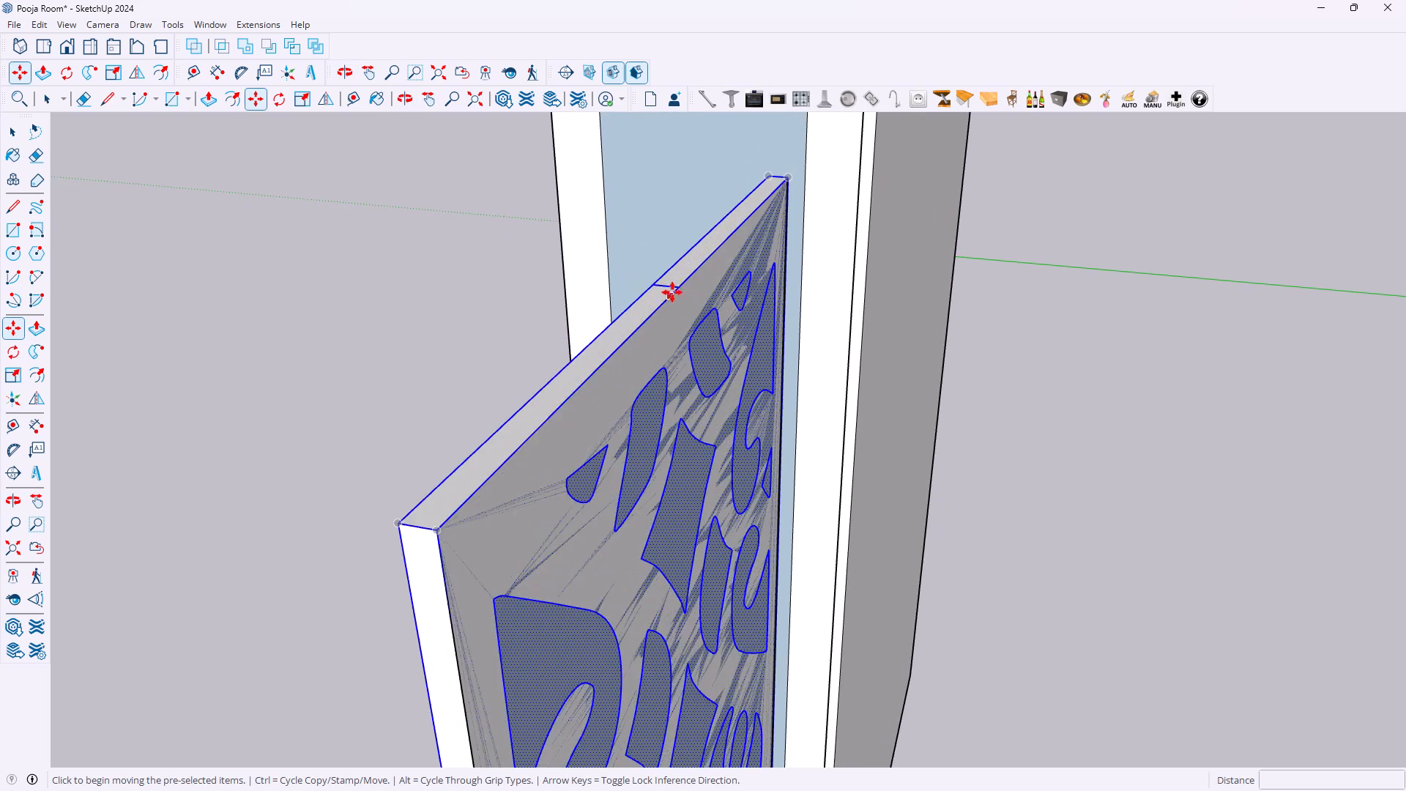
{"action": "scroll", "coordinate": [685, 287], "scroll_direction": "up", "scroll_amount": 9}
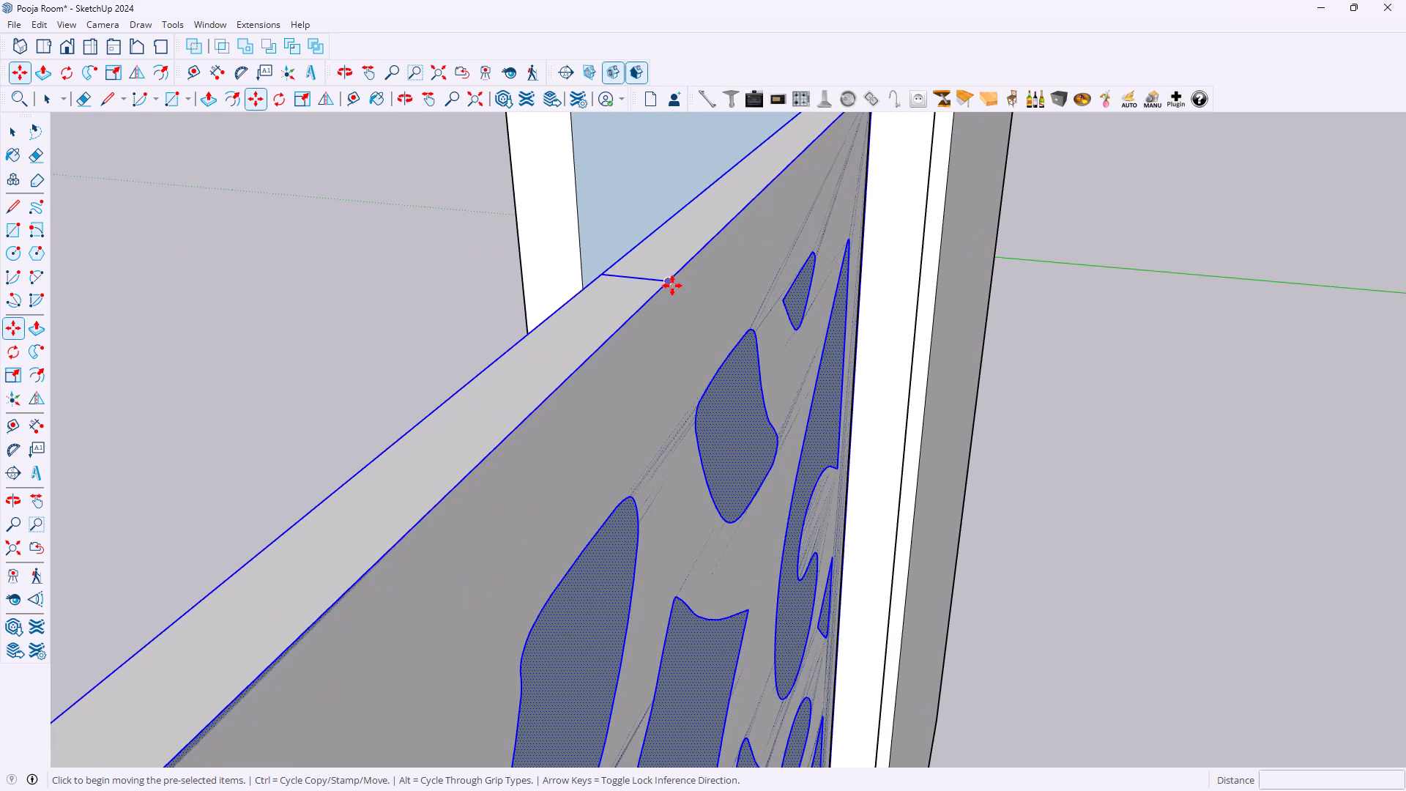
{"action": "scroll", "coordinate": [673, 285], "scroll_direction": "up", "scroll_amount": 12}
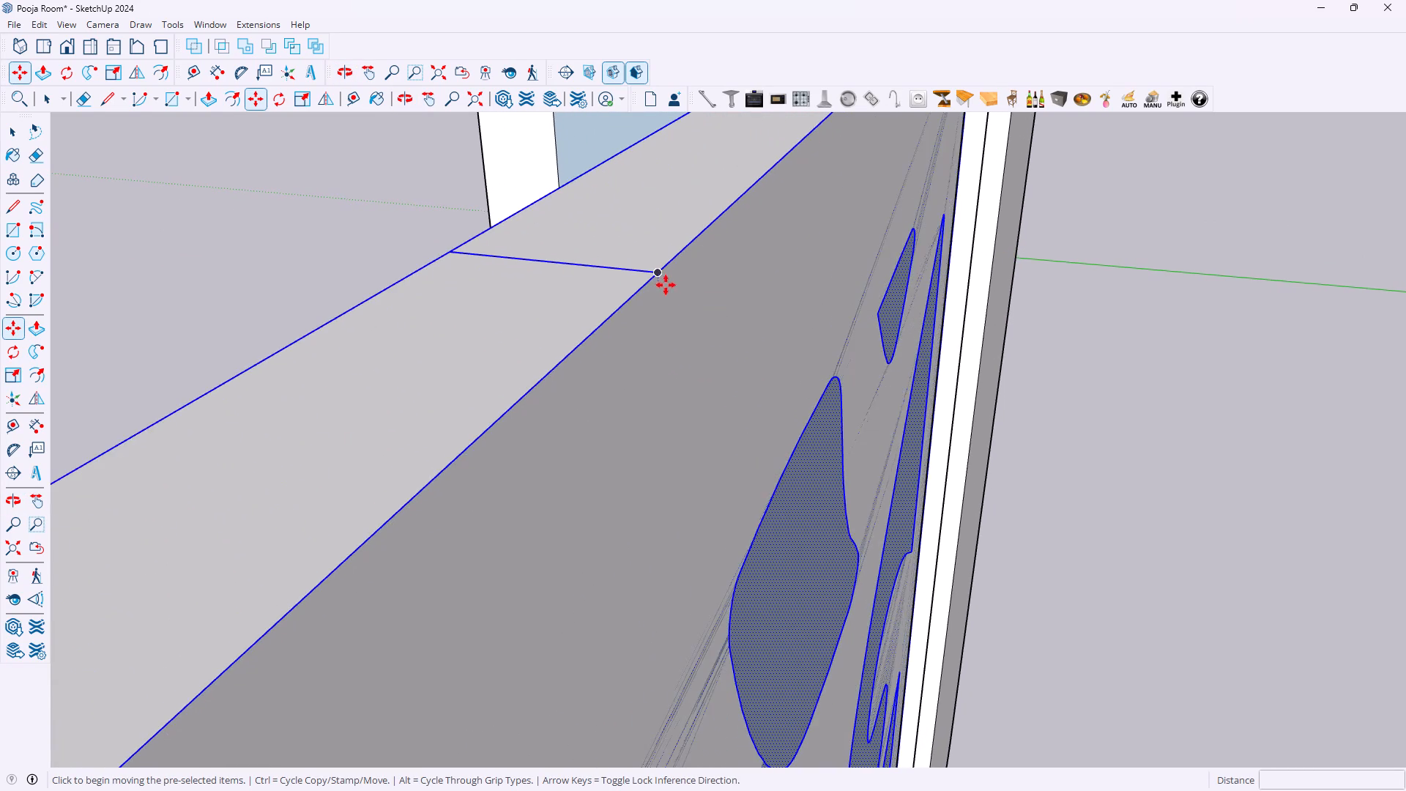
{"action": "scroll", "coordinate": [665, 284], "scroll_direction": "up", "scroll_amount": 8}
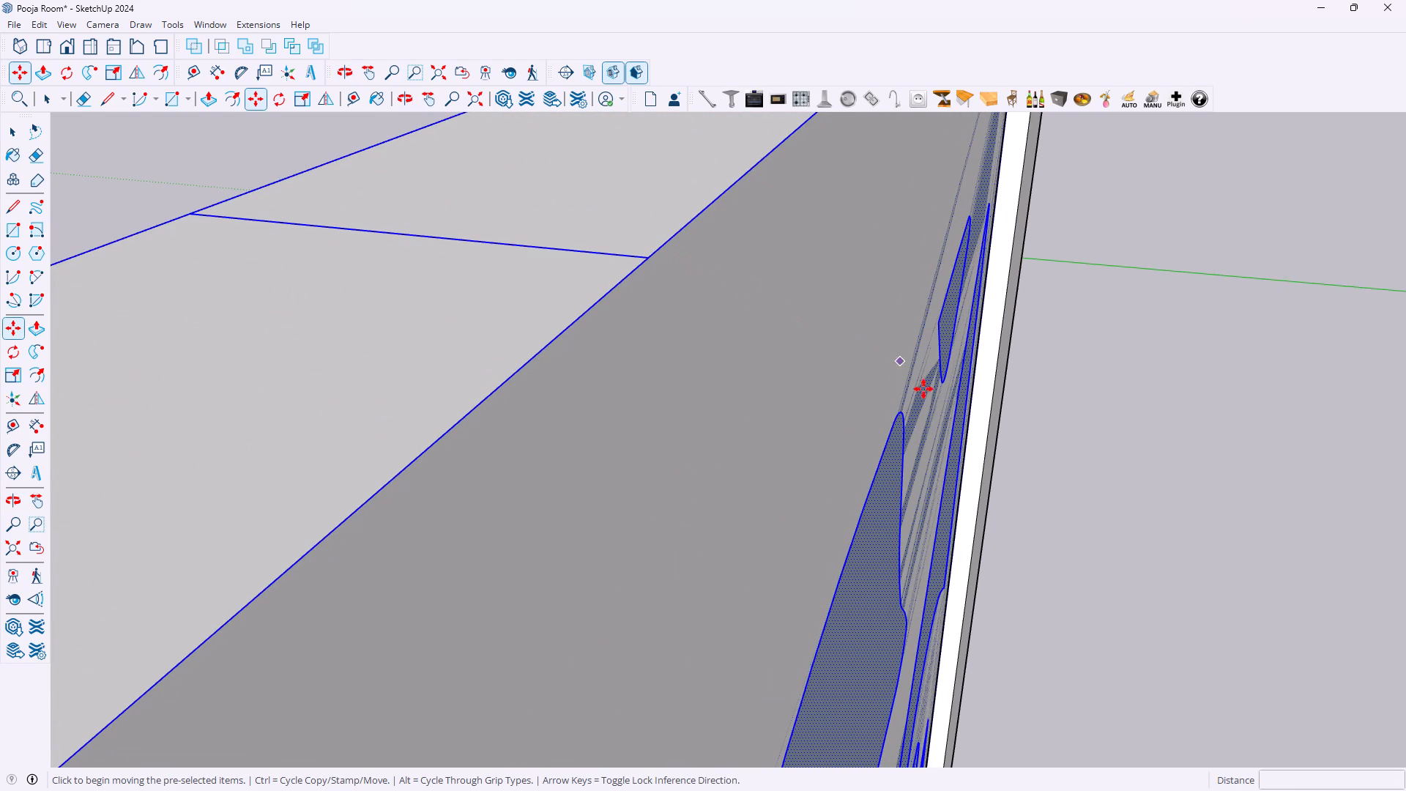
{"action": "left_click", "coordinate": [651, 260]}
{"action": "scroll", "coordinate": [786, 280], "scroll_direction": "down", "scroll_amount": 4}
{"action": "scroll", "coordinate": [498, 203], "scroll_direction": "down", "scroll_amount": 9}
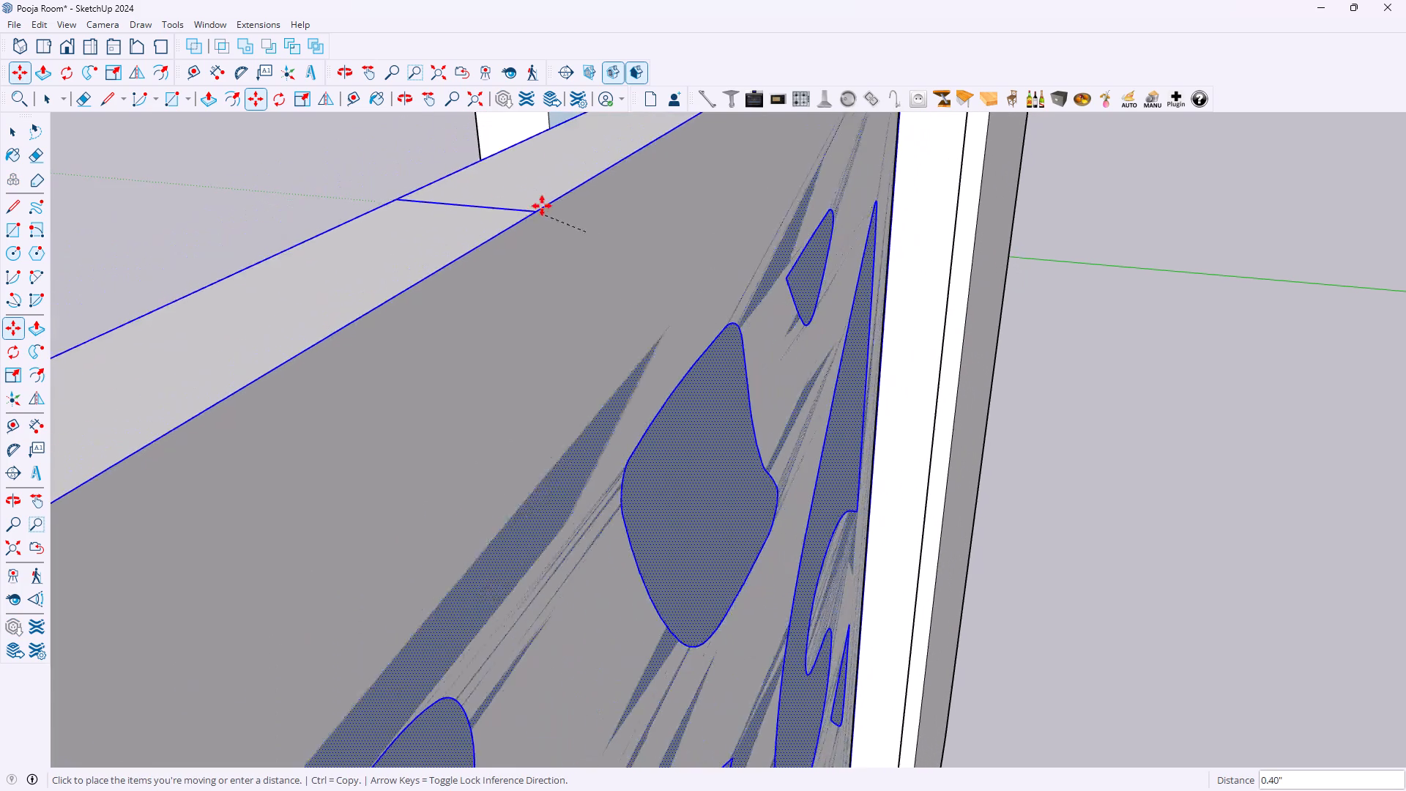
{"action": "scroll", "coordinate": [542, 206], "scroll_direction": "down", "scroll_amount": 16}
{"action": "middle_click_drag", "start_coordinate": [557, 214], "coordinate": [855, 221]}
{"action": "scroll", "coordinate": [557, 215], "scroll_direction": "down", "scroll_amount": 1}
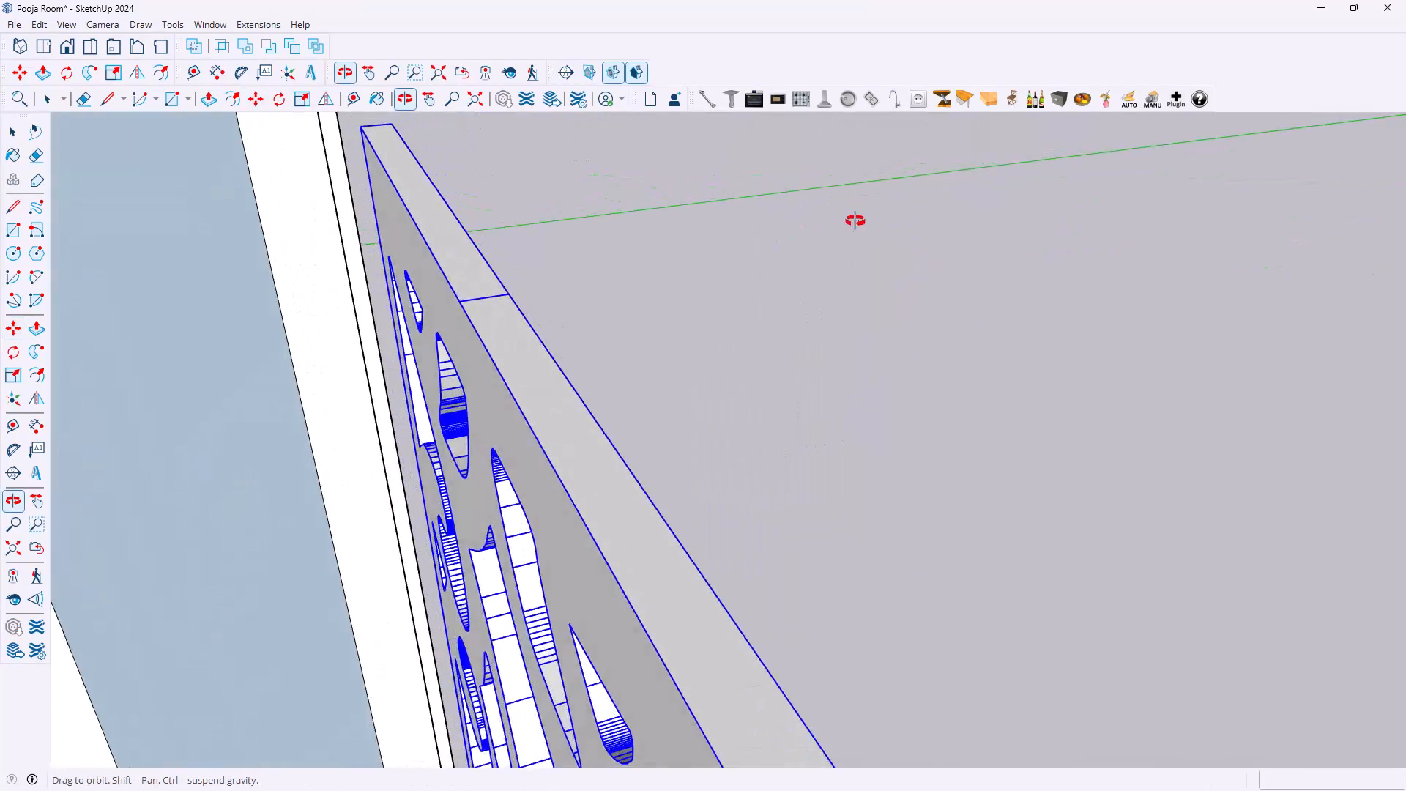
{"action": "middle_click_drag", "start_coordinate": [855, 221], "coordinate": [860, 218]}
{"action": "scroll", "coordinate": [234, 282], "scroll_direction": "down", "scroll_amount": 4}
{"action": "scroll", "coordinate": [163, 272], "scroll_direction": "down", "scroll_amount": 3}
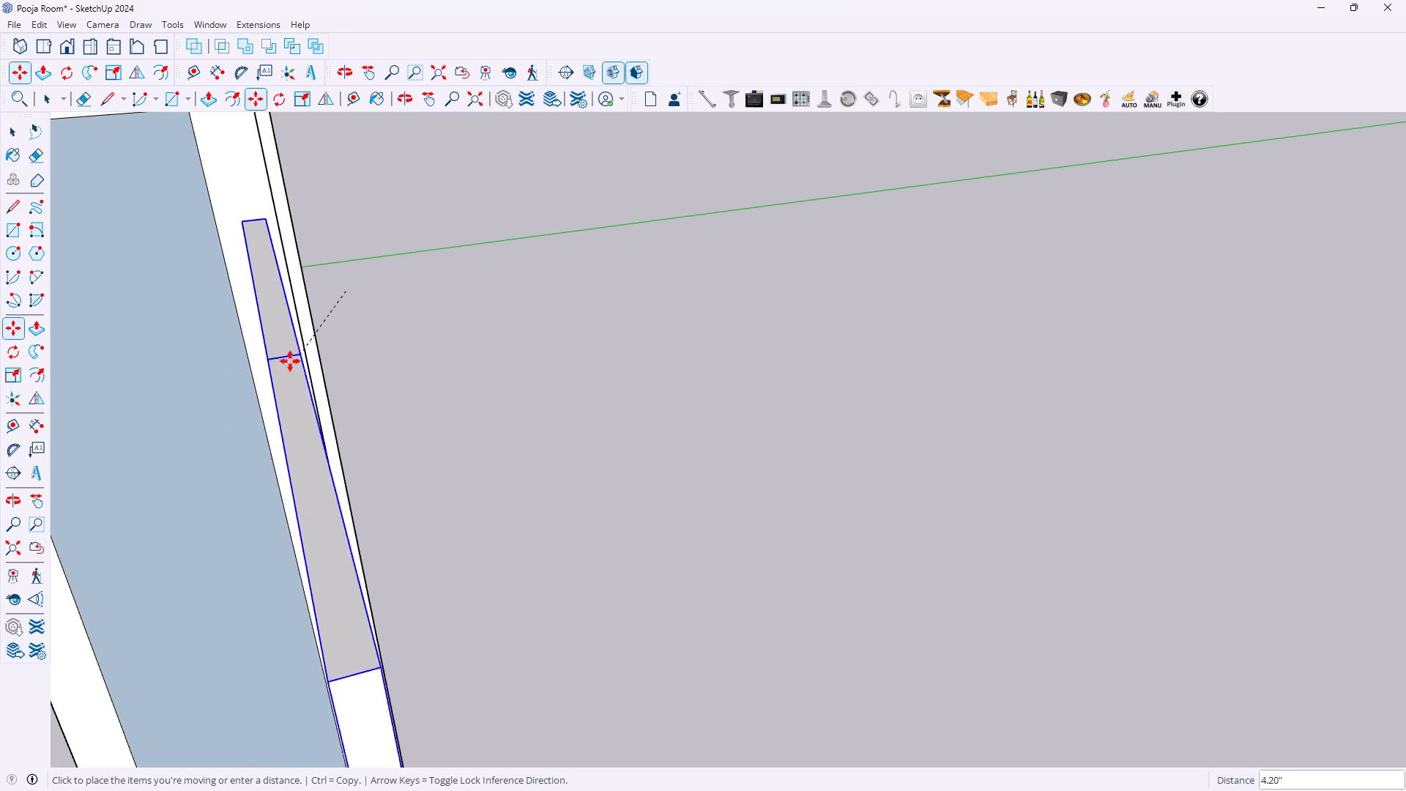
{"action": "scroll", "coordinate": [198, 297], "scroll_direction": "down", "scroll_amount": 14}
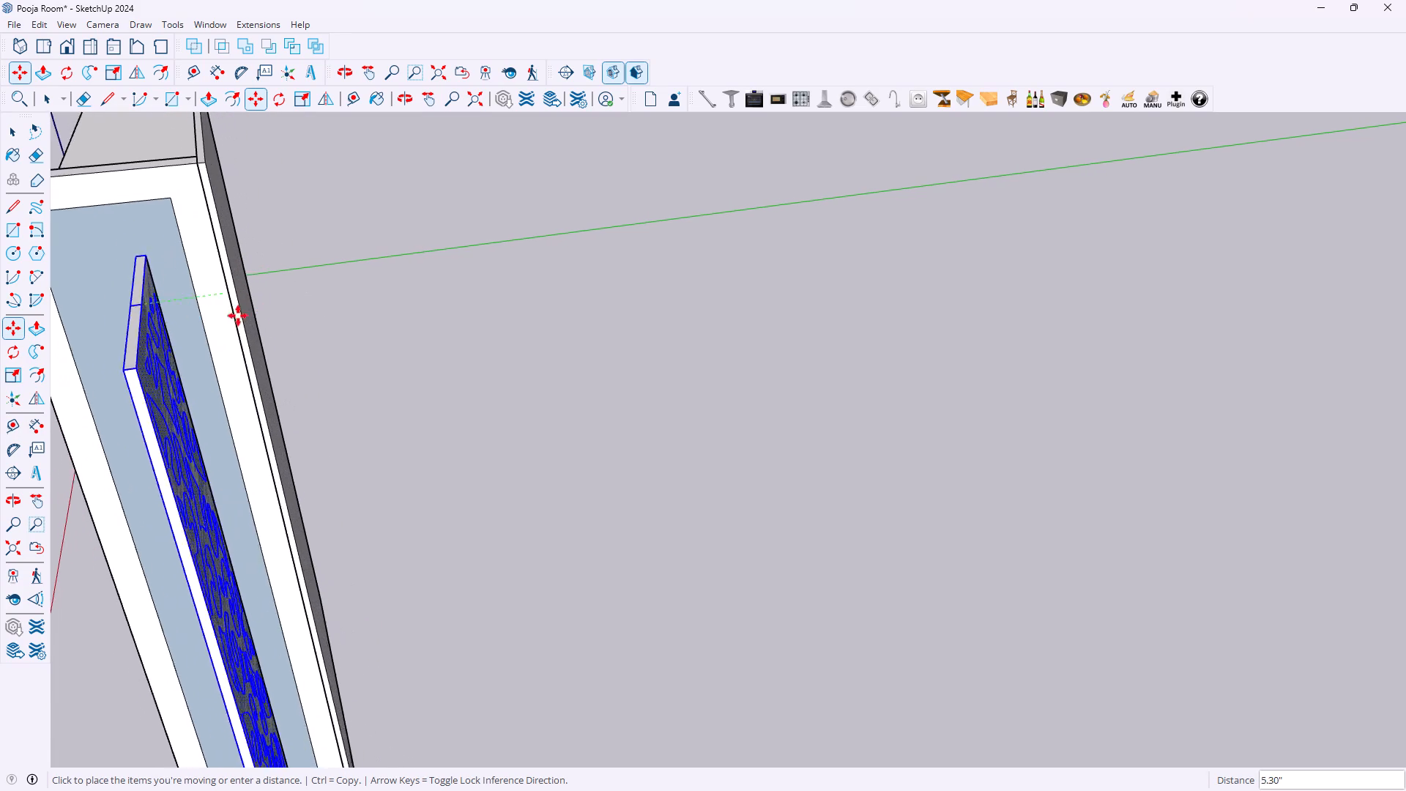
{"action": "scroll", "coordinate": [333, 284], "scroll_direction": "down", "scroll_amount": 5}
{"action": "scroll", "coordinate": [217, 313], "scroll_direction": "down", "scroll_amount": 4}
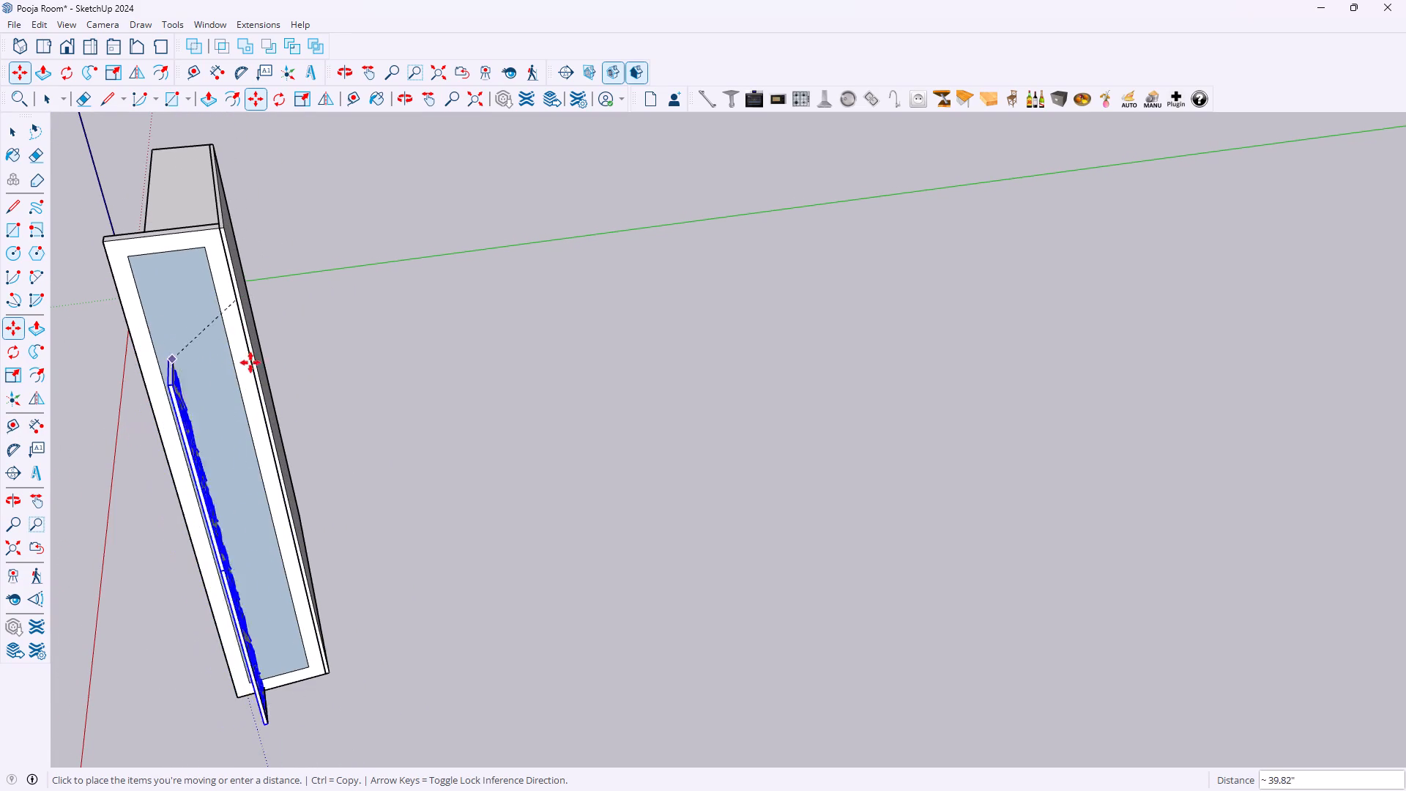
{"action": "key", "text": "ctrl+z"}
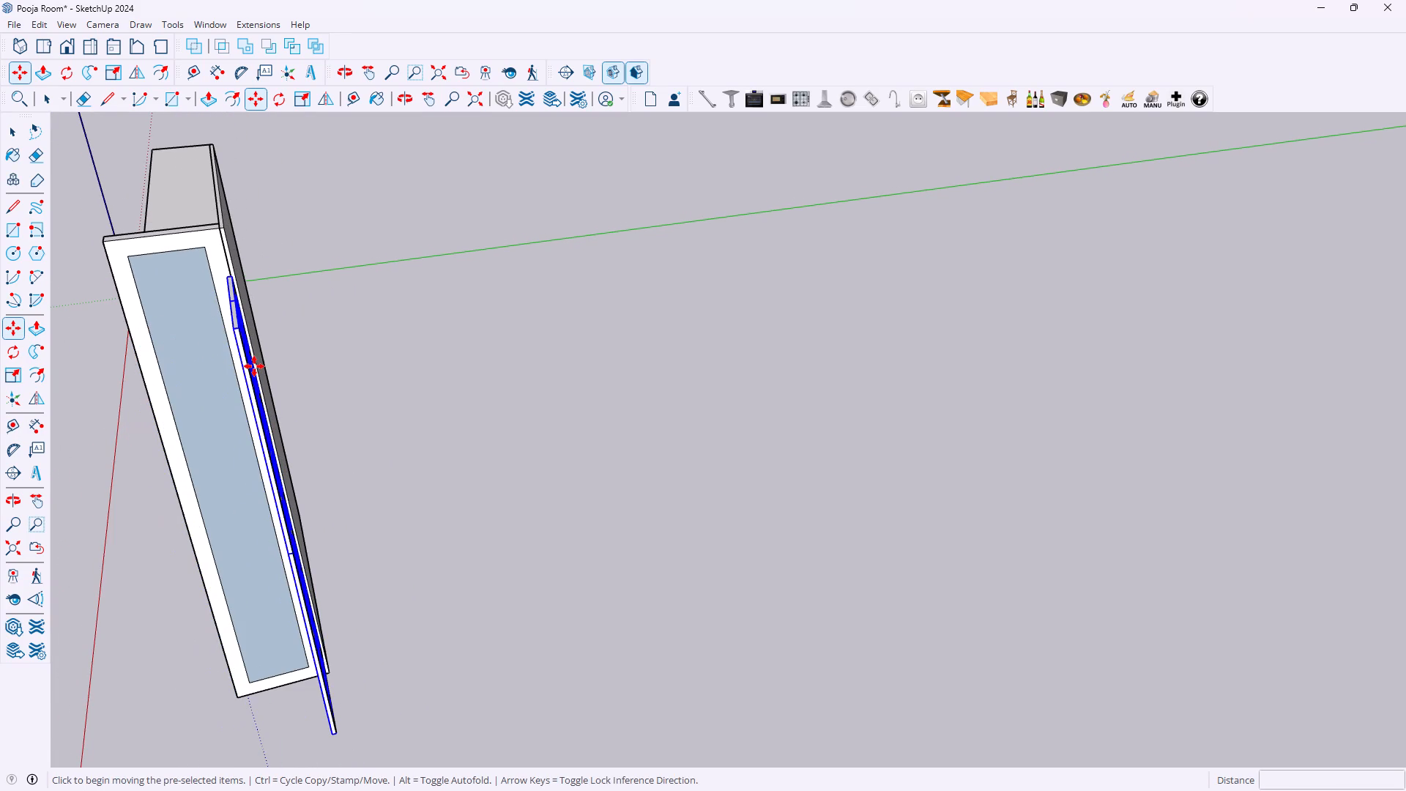
Undo the backing face drawn across the jali panel's rear, leaving the carved openings clear.
{"action": "key", "text": "ctrl+z"}
{"action": "key", "text": "Escape"}
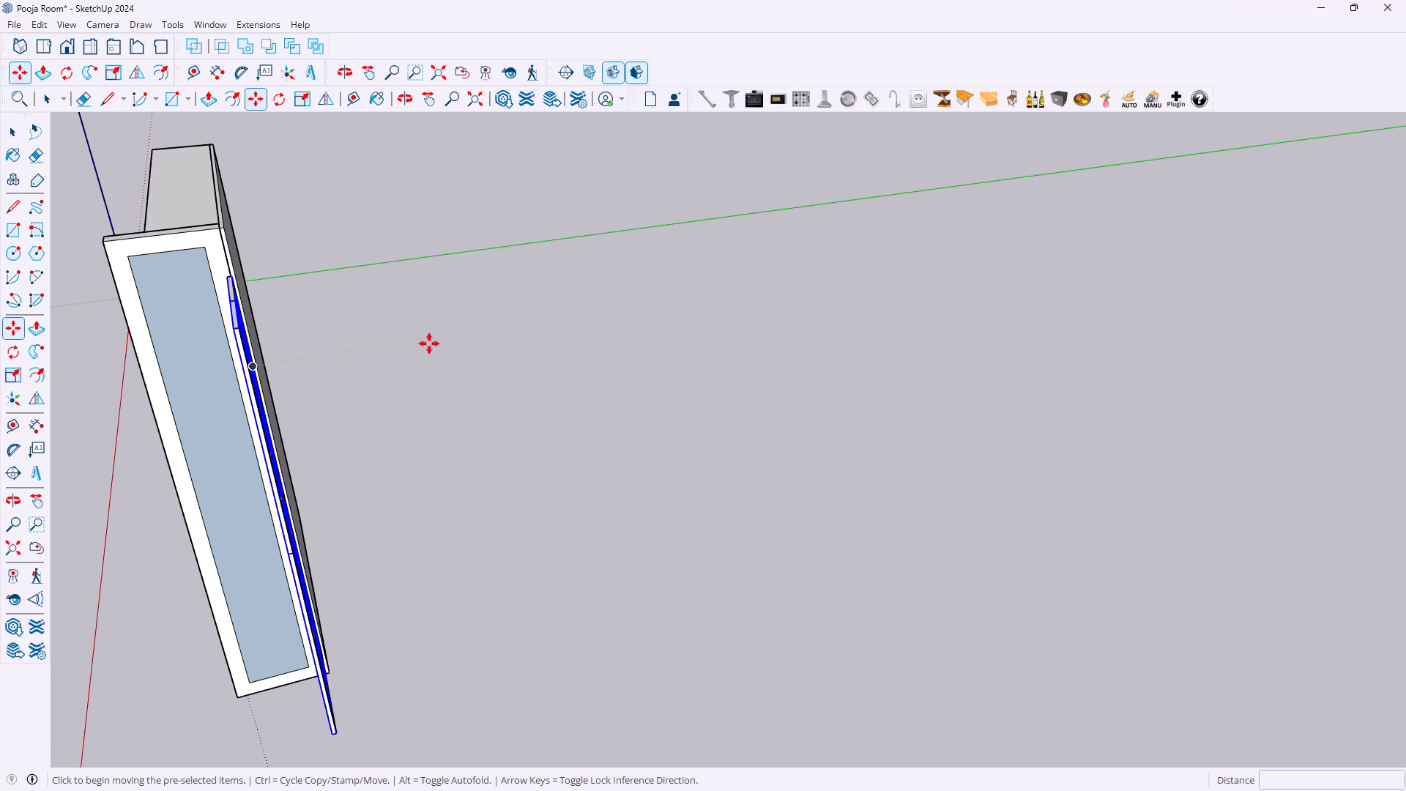
{"action": "scroll", "coordinate": [360, 350], "scroll_direction": "down", "scroll_amount": 4}
{"action": "scroll", "coordinate": [690, 372], "scroll_direction": "up", "scroll_amount": 1}
{"action": "middle_click_drag", "start_coordinate": [681, 372], "coordinate": [333, 295]}
{"action": "scroll", "coordinate": [320, 254], "scroll_direction": "up", "scroll_amount": 2}
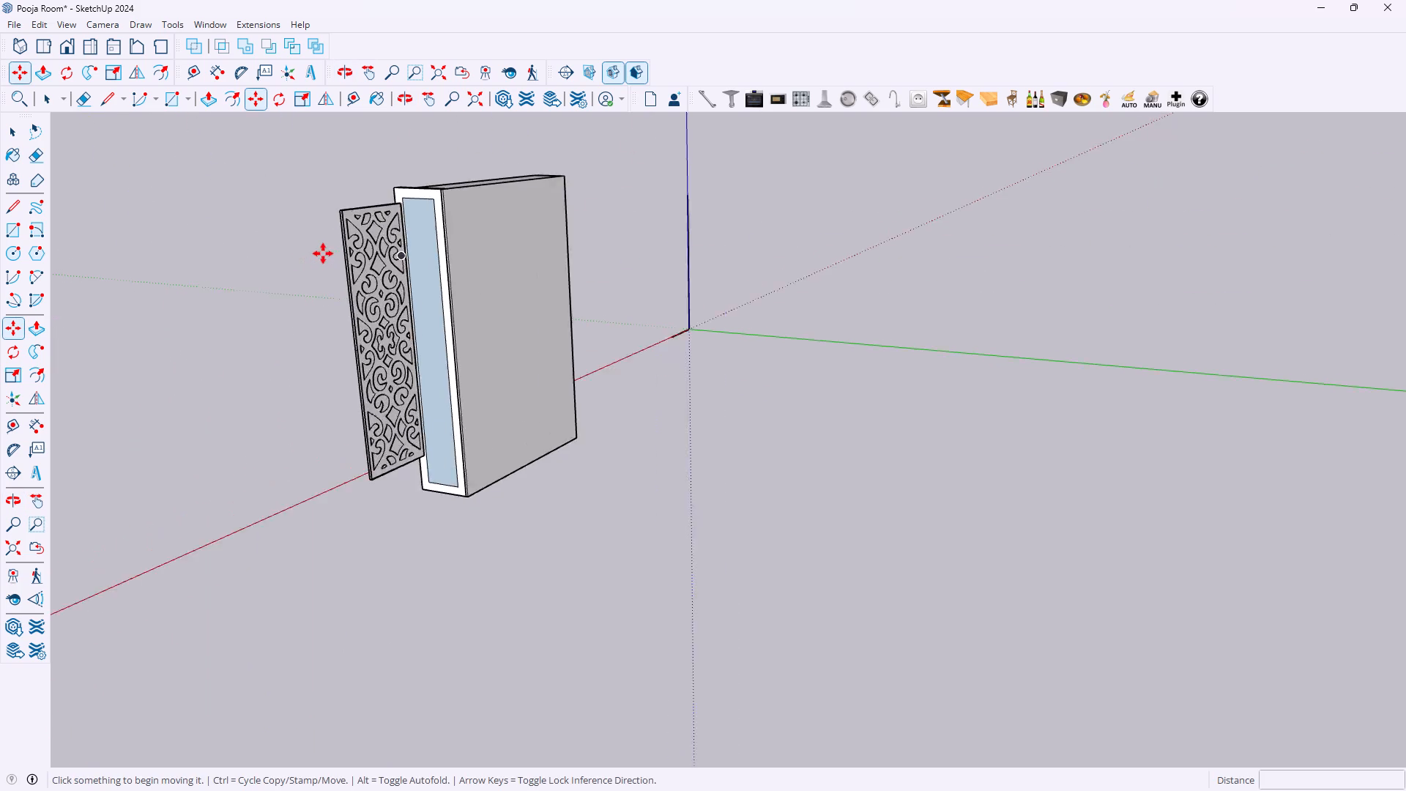
{"action": "scroll", "coordinate": [323, 253], "scroll_direction": "up", "scroll_amount": 8}
{"action": "key", "text": "ctrl+z"}
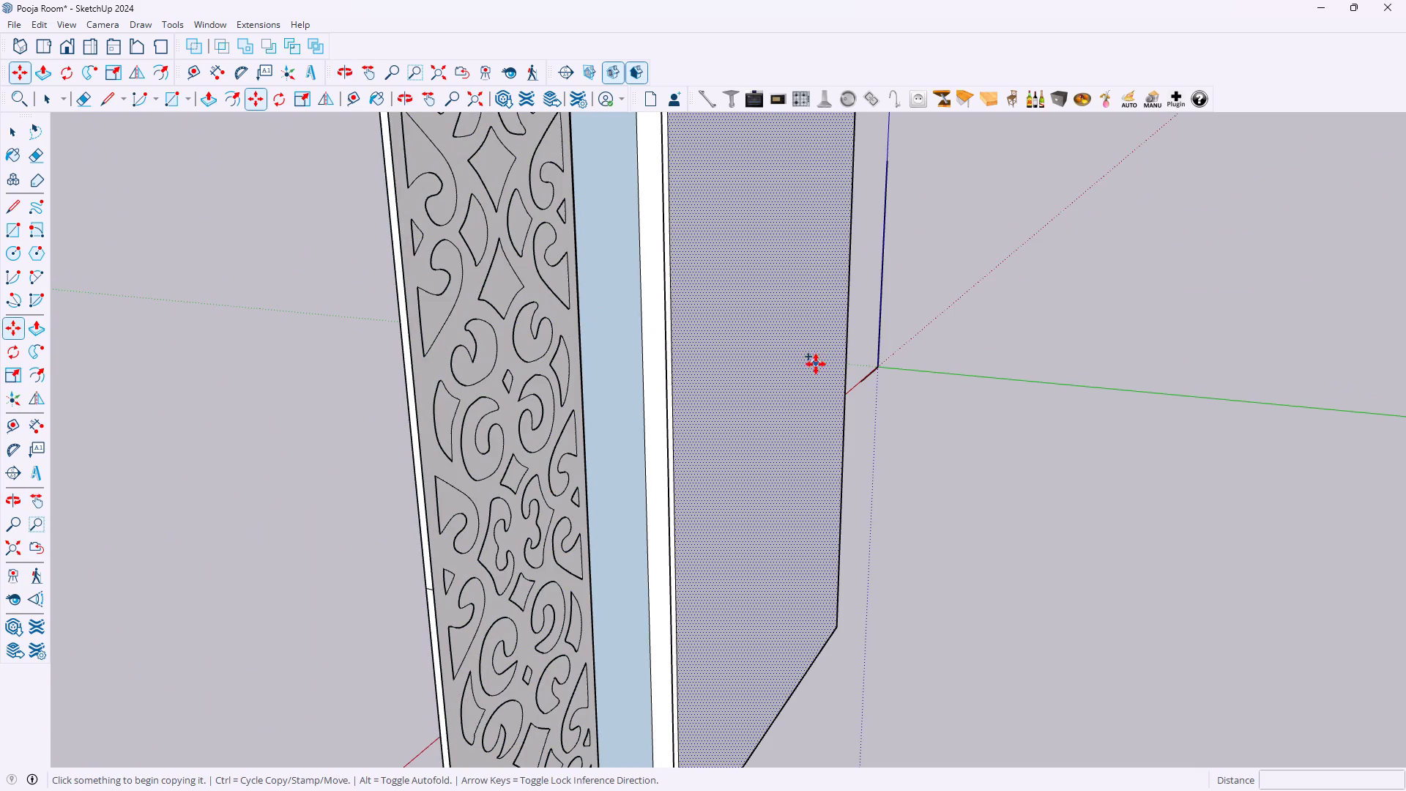
{"action": "scroll", "coordinate": [641, 346], "scroll_direction": "down", "scroll_amount": 5}
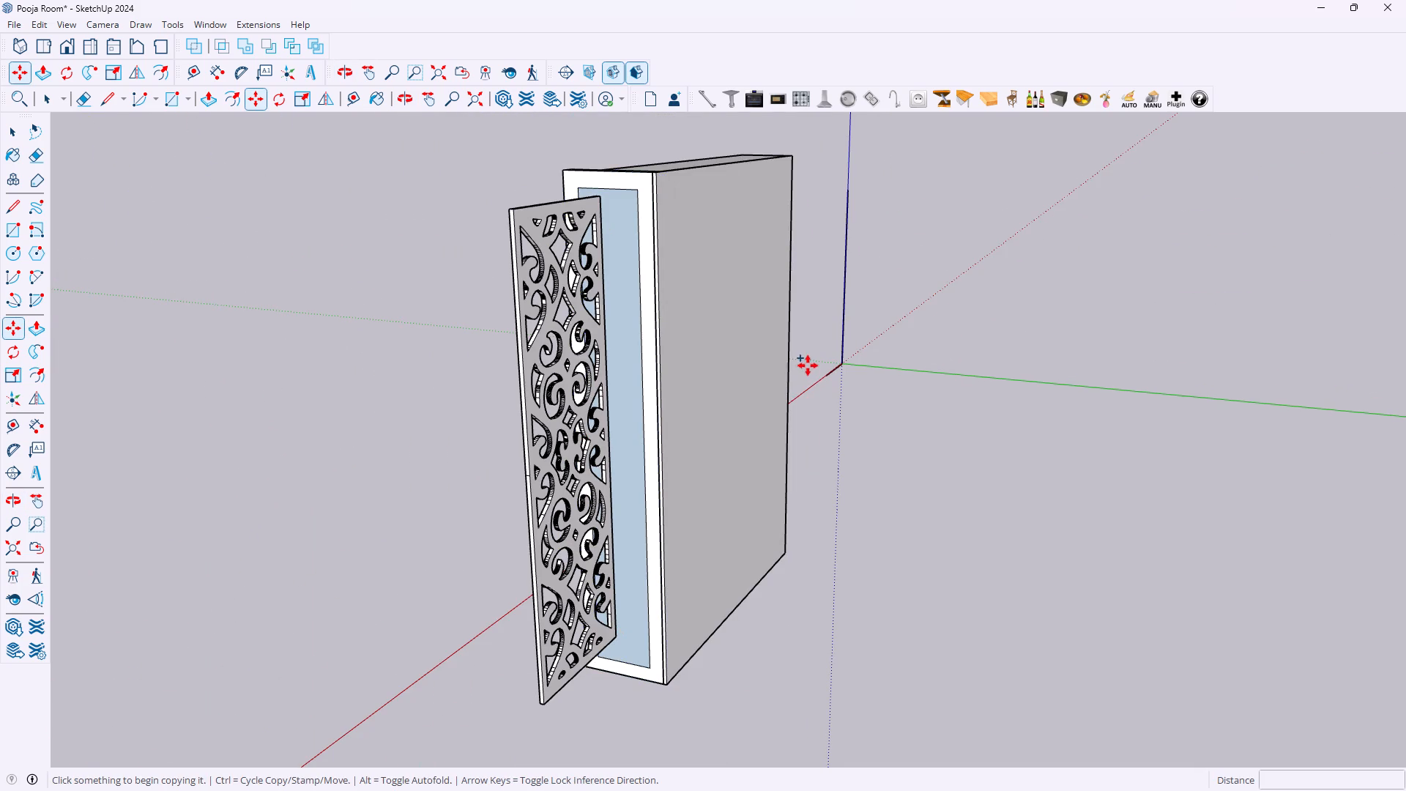
Draw a rectangle about 77.25 by 24.00 inches across the jali panel's rear, from its top corner to the diagonally opposite bottom corner.
{"action": "key", "text": "space"}
{"action": "middle_click_drag", "start_coordinate": [598, 242], "coordinate": [409, 227]}
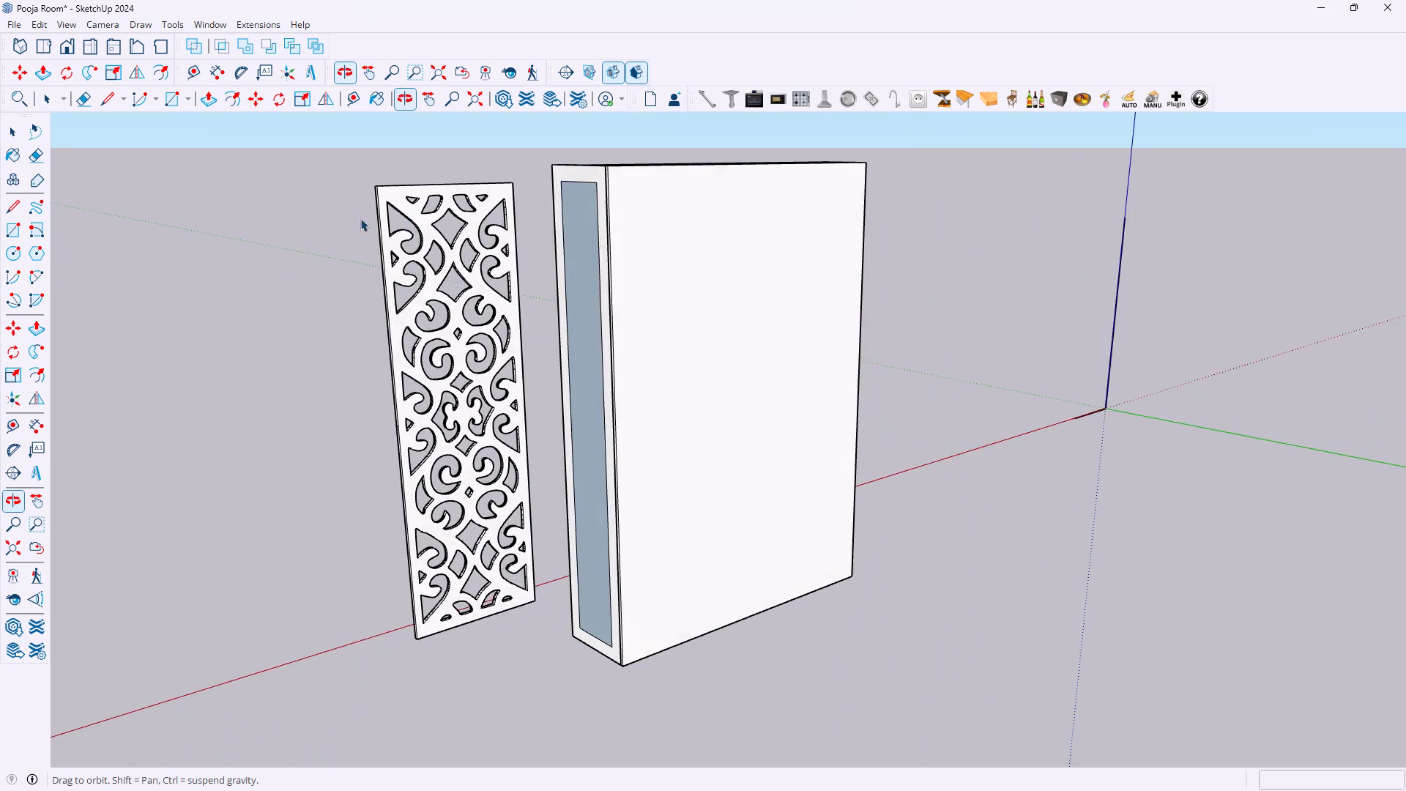
{"action": "scroll", "coordinate": [348, 189], "scroll_direction": "up", "scroll_amount": 5}
{"action": "key", "text": "r"}
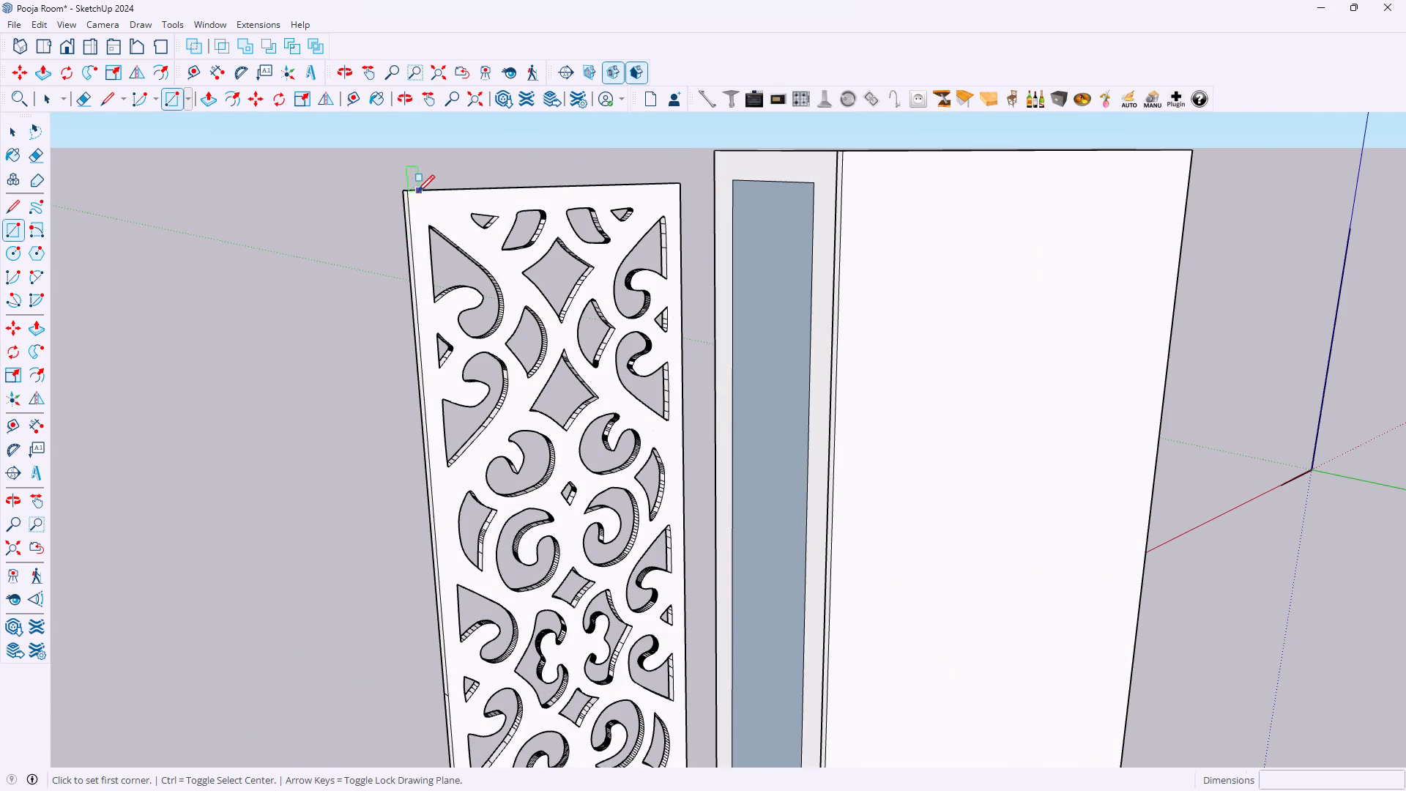
{"action": "left_click", "coordinate": [409, 190]}
{"action": "scroll", "coordinate": [486, 273], "scroll_direction": "down", "scroll_amount": 10}
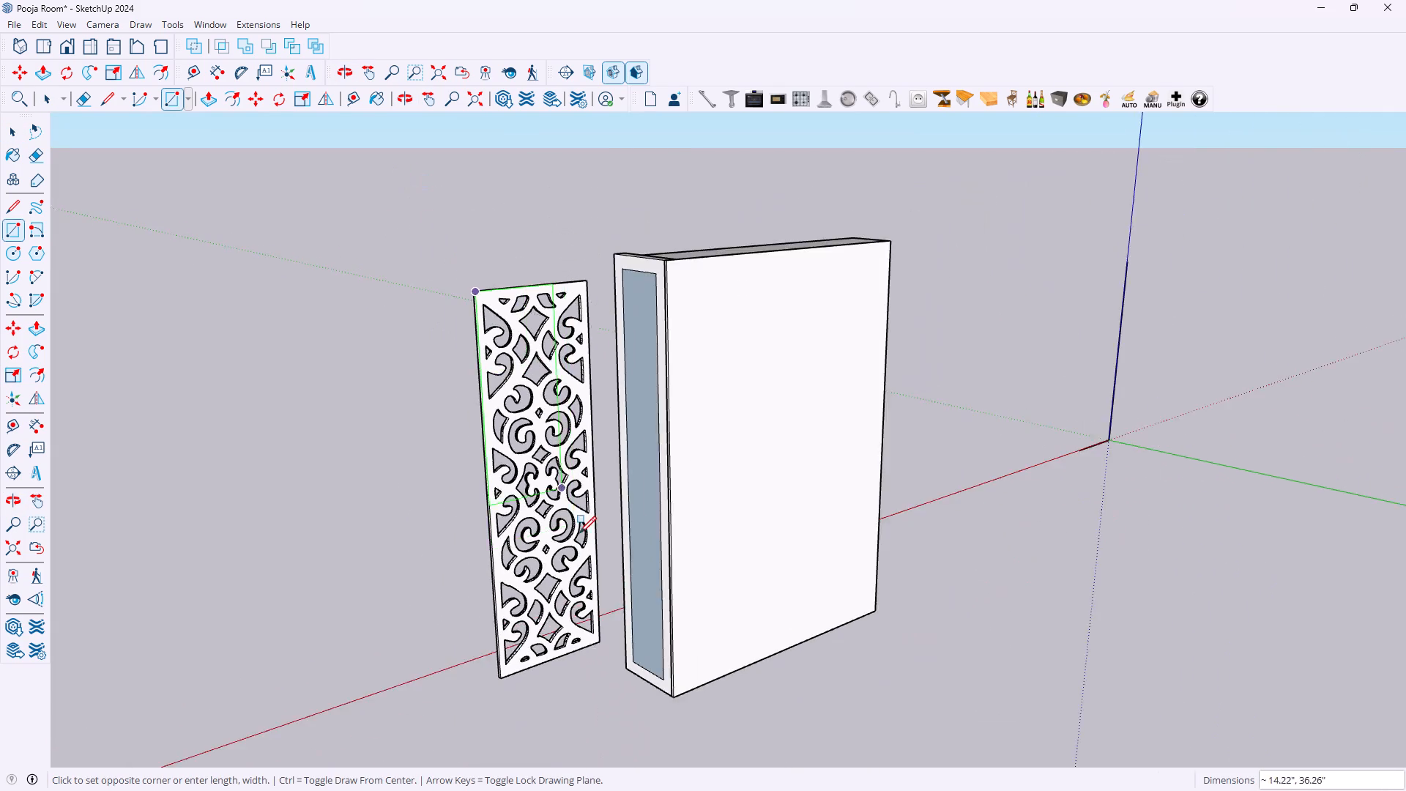
{"action": "scroll", "coordinate": [582, 571], "scroll_direction": "up", "scroll_amount": 5}
{"action": "scroll", "coordinate": [614, 686], "scroll_direction": "up", "scroll_amount": 3}
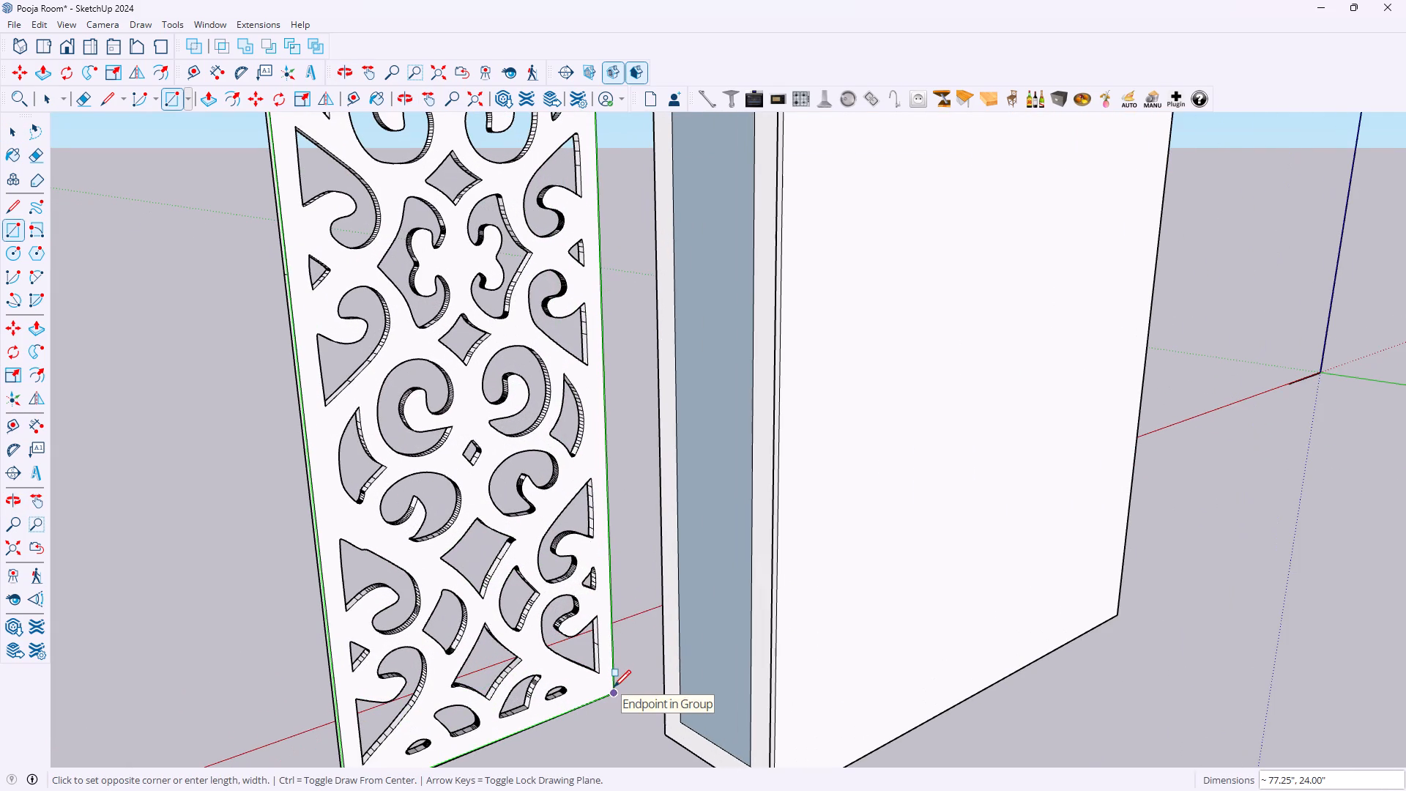
{"action": "left_click", "coordinate": [615, 690]}
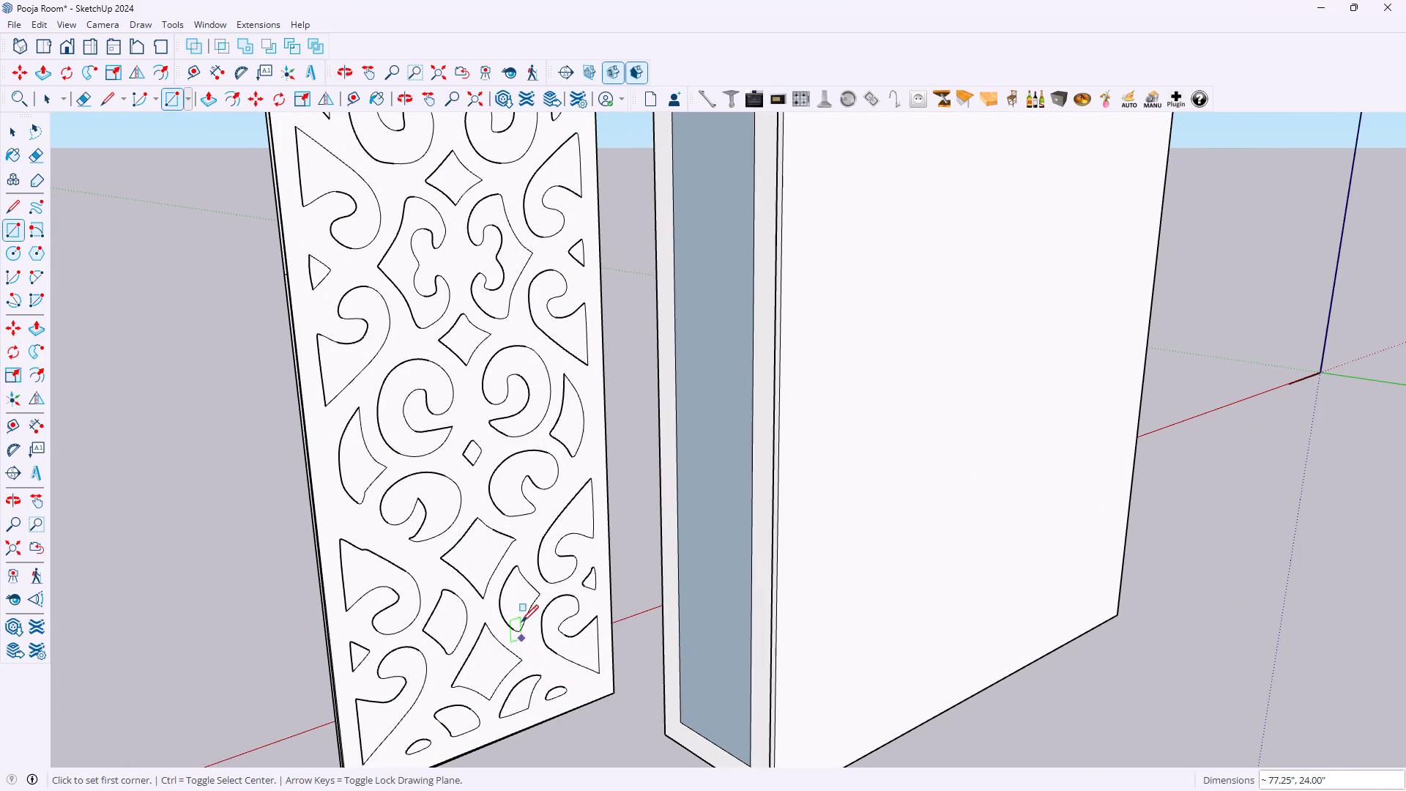
Move the new backing face by its bottom corner about 96.50 inches off the jali panel to stand in front of the pooja unit.
{"action": "key", "text": "space"}
{"action": "left_click", "coordinate": [479, 493]}
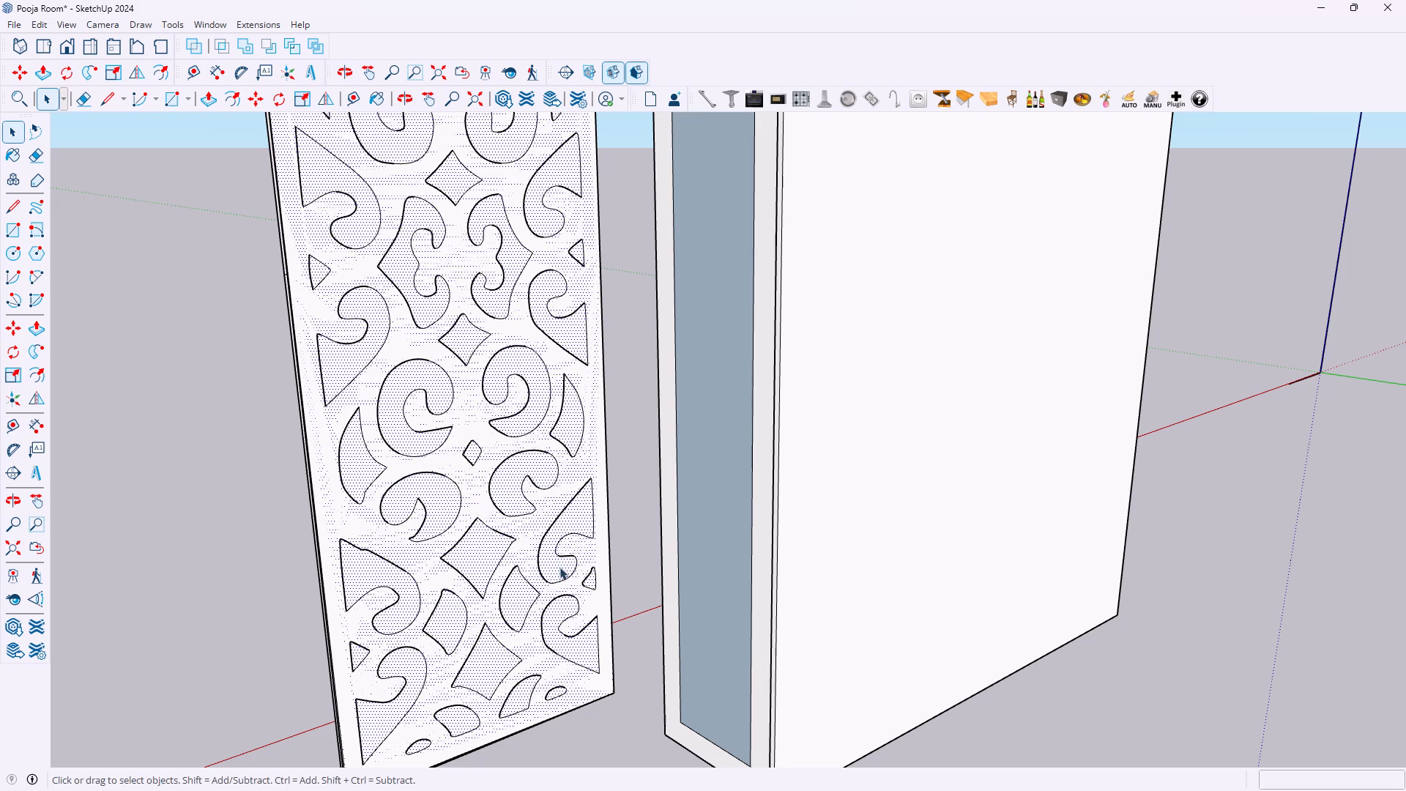
{"action": "key", "text": "m"}
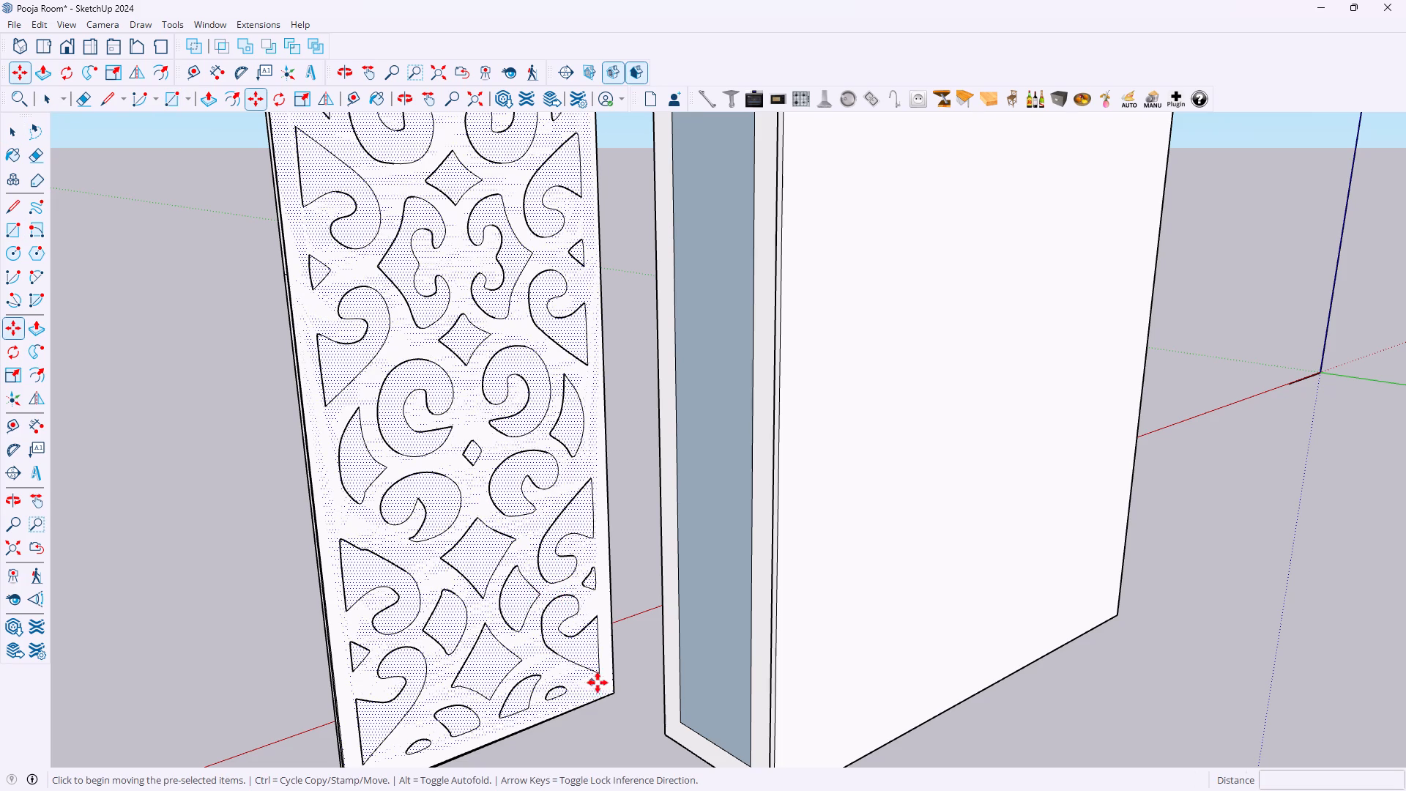
{"action": "left_click", "coordinate": [615, 693]}
{"action": "scroll", "coordinate": [675, 511], "scroll_direction": "down", "scroll_amount": 4}
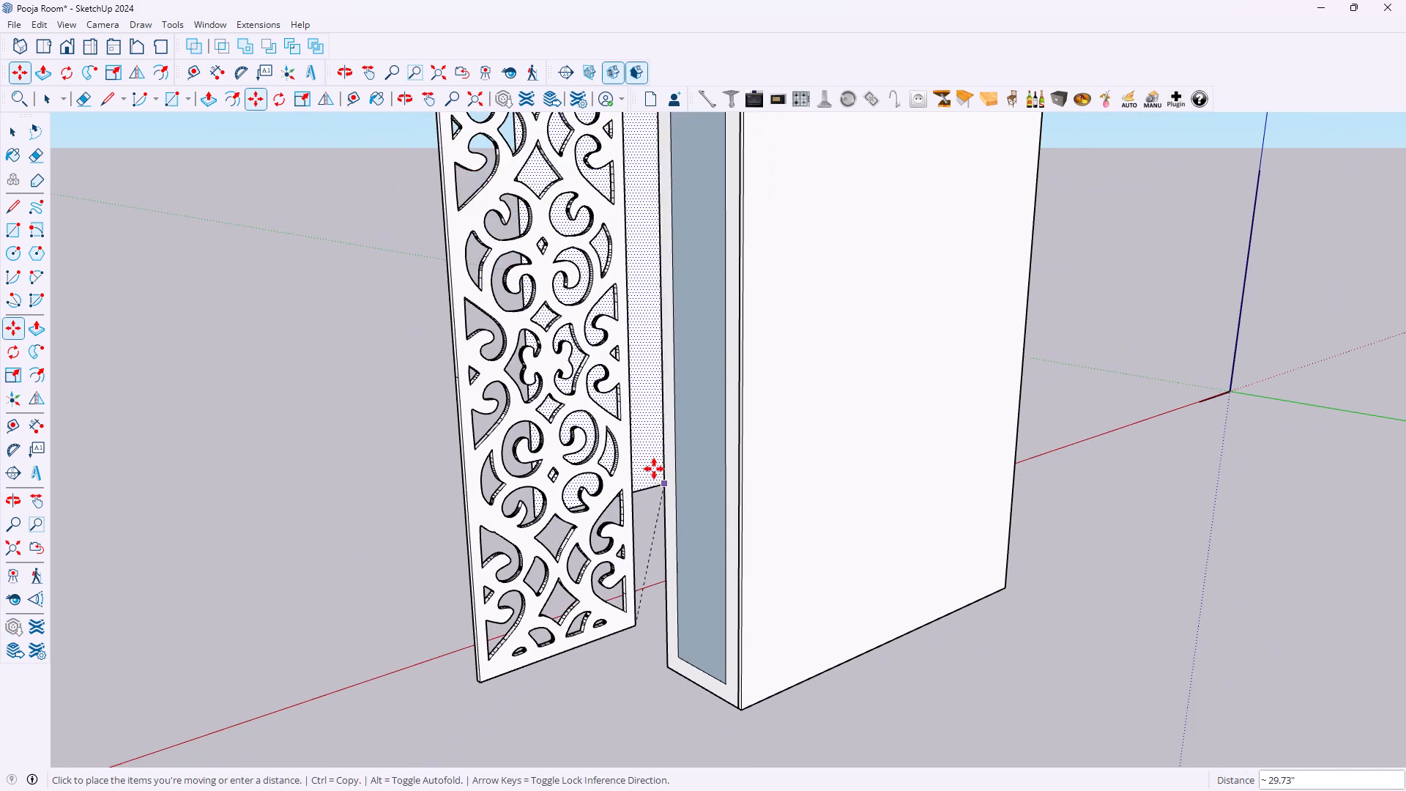
{"action": "middle_click_drag", "start_coordinate": [615, 443], "coordinate": [1319, 461]}
{"action": "scroll", "coordinate": [624, 442], "scroll_direction": "down", "scroll_amount": 1}
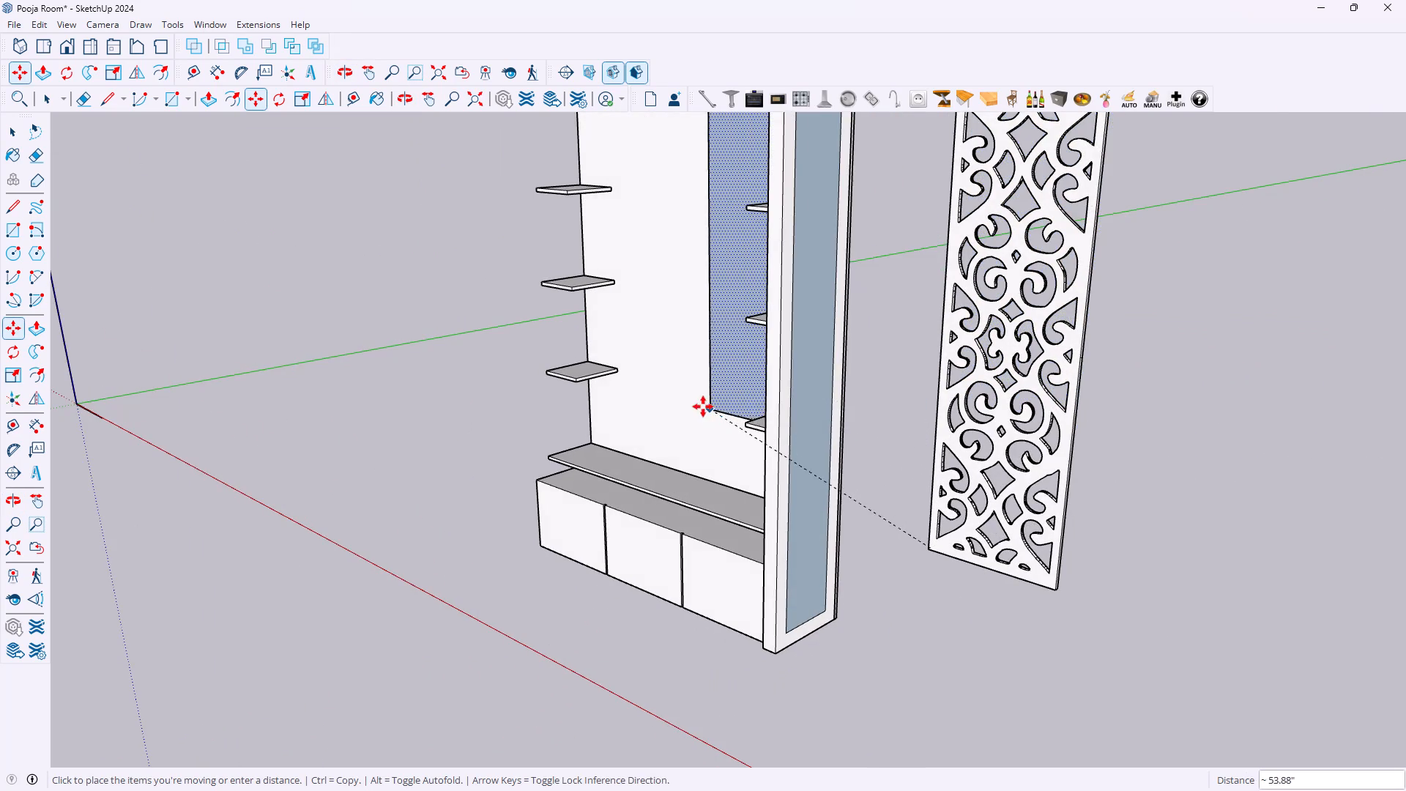
{"action": "middle_click_drag", "start_coordinate": [701, 406], "coordinate": [1022, 431]}
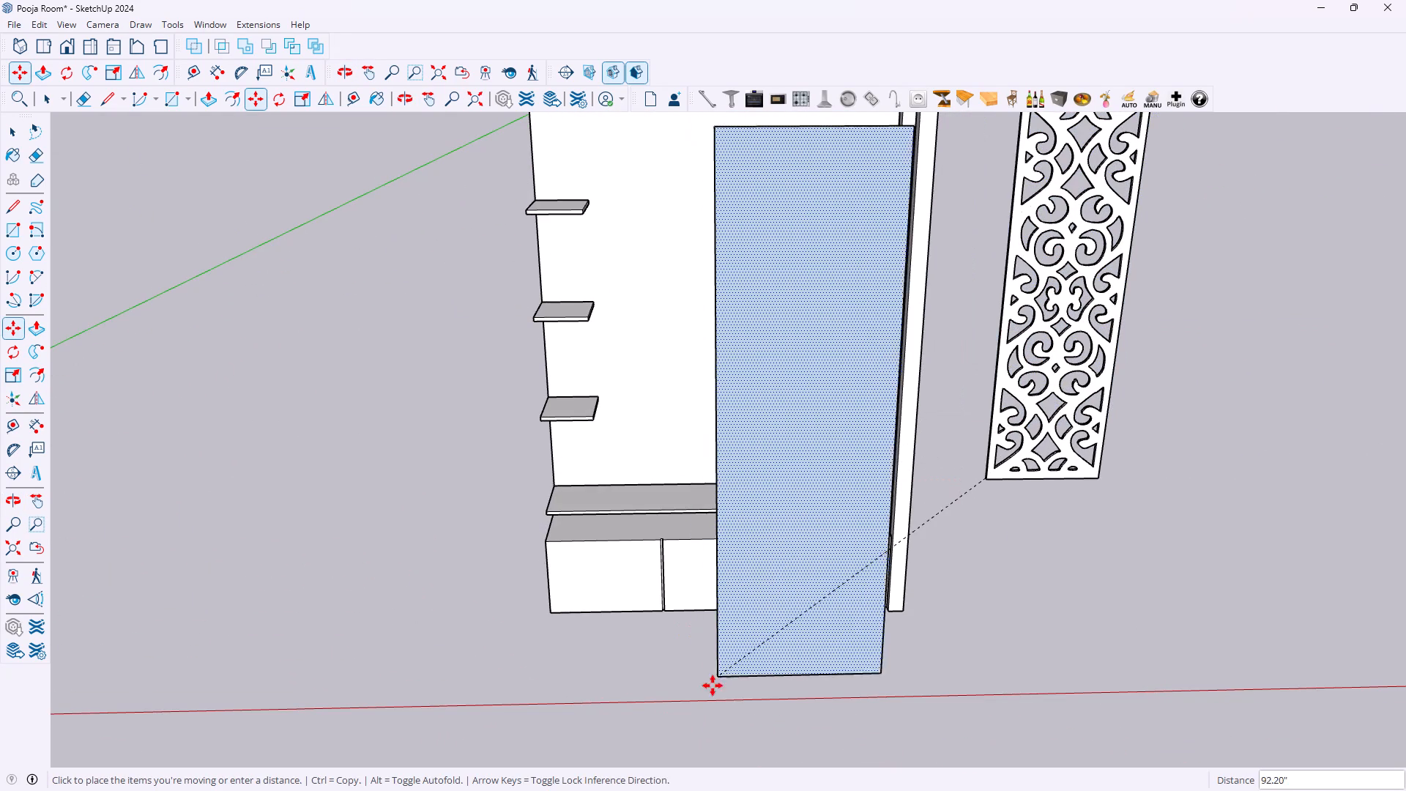
{"action": "left_click", "coordinate": [669, 675]}
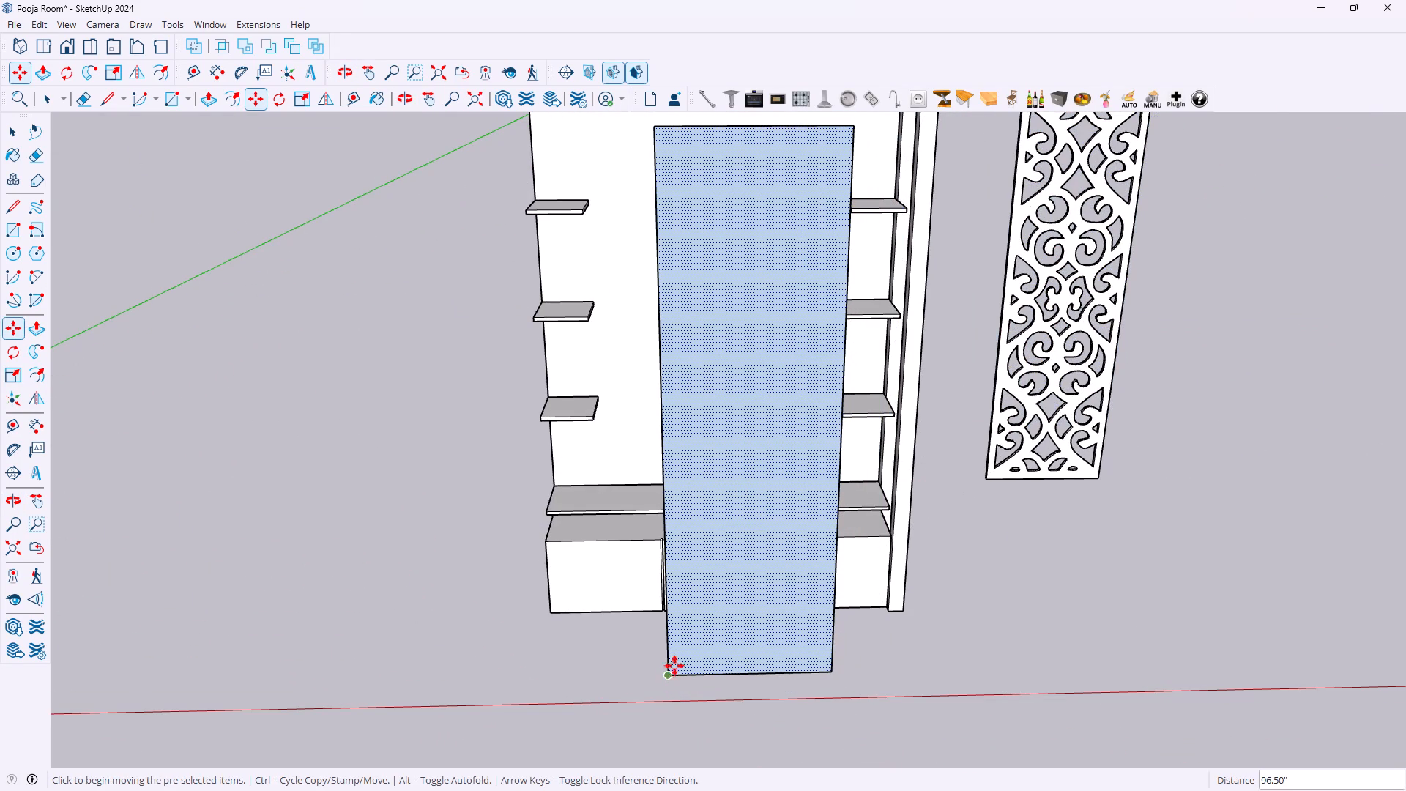
Move the backing face by its top edge's midpoint about 69.98 inches onto the back panel, centred directly under the pooja unit's top ledge.
{"action": "scroll", "coordinate": [737, 443], "scroll_direction": "down", "scroll_amount": 3}
{"action": "scroll", "coordinate": [715, 346], "scroll_direction": "down", "scroll_amount": 3}
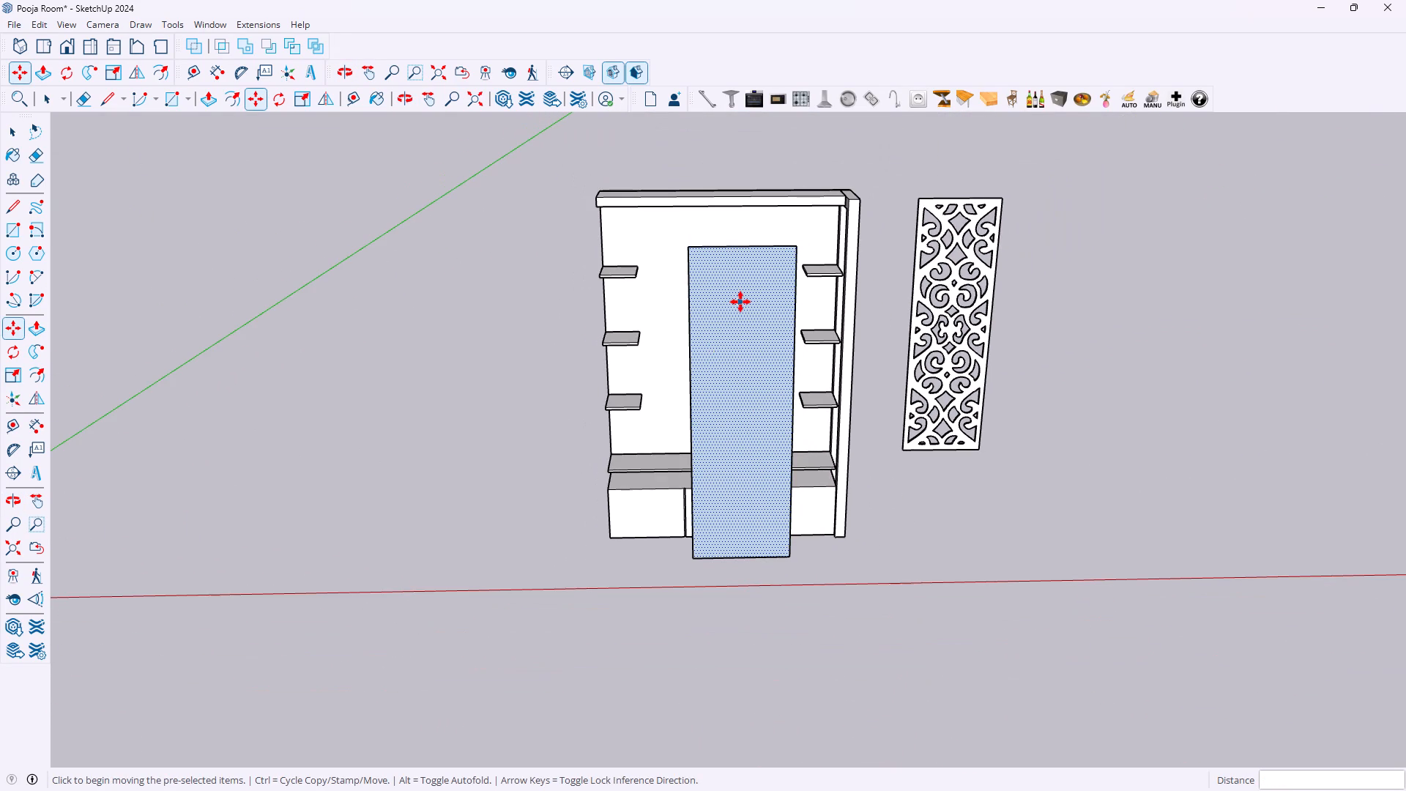
{"action": "key", "text": "space"}
{"action": "scroll", "coordinate": [747, 245], "scroll_direction": "up", "scroll_amount": 6}
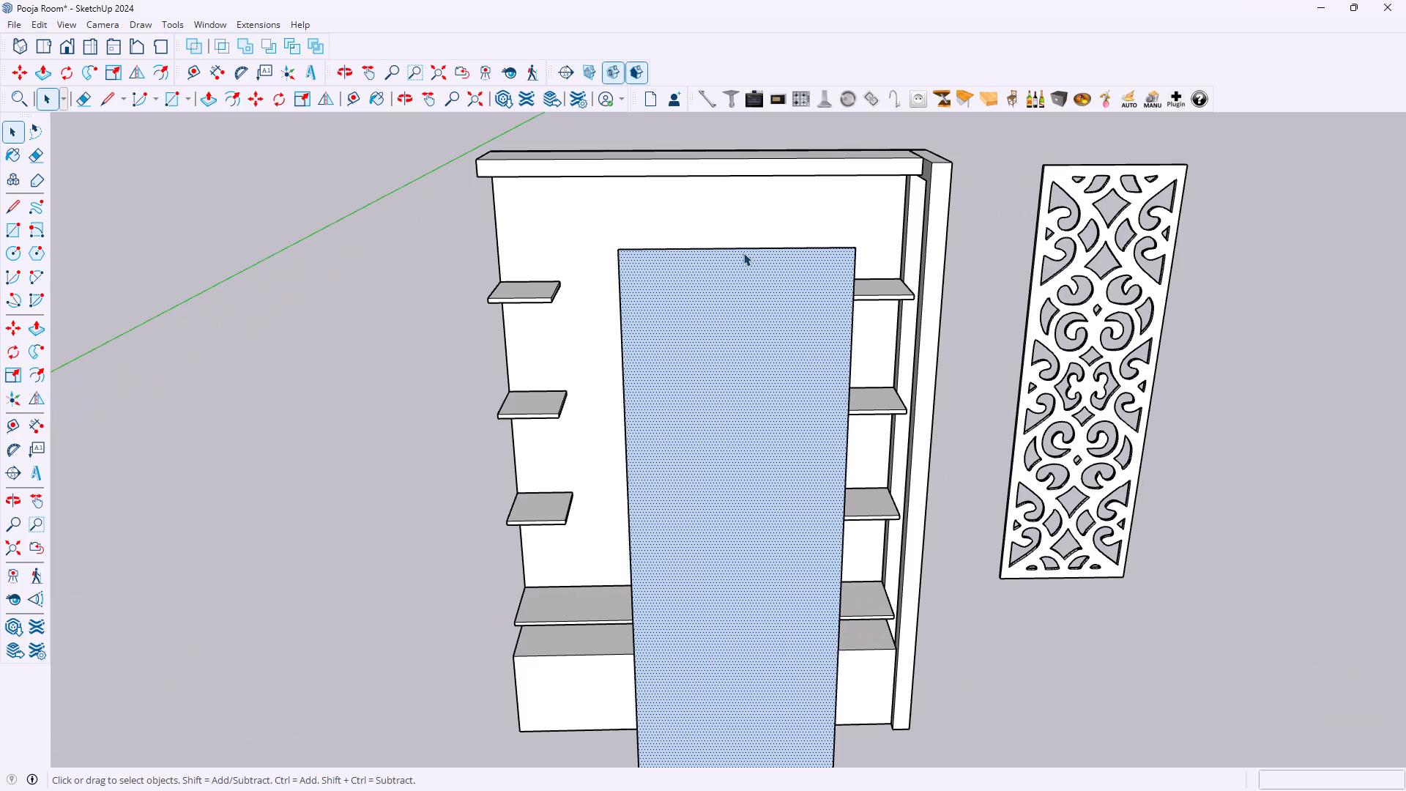
{"action": "left_click", "coordinate": [741, 265]}
{"action": "key", "text": "m"}
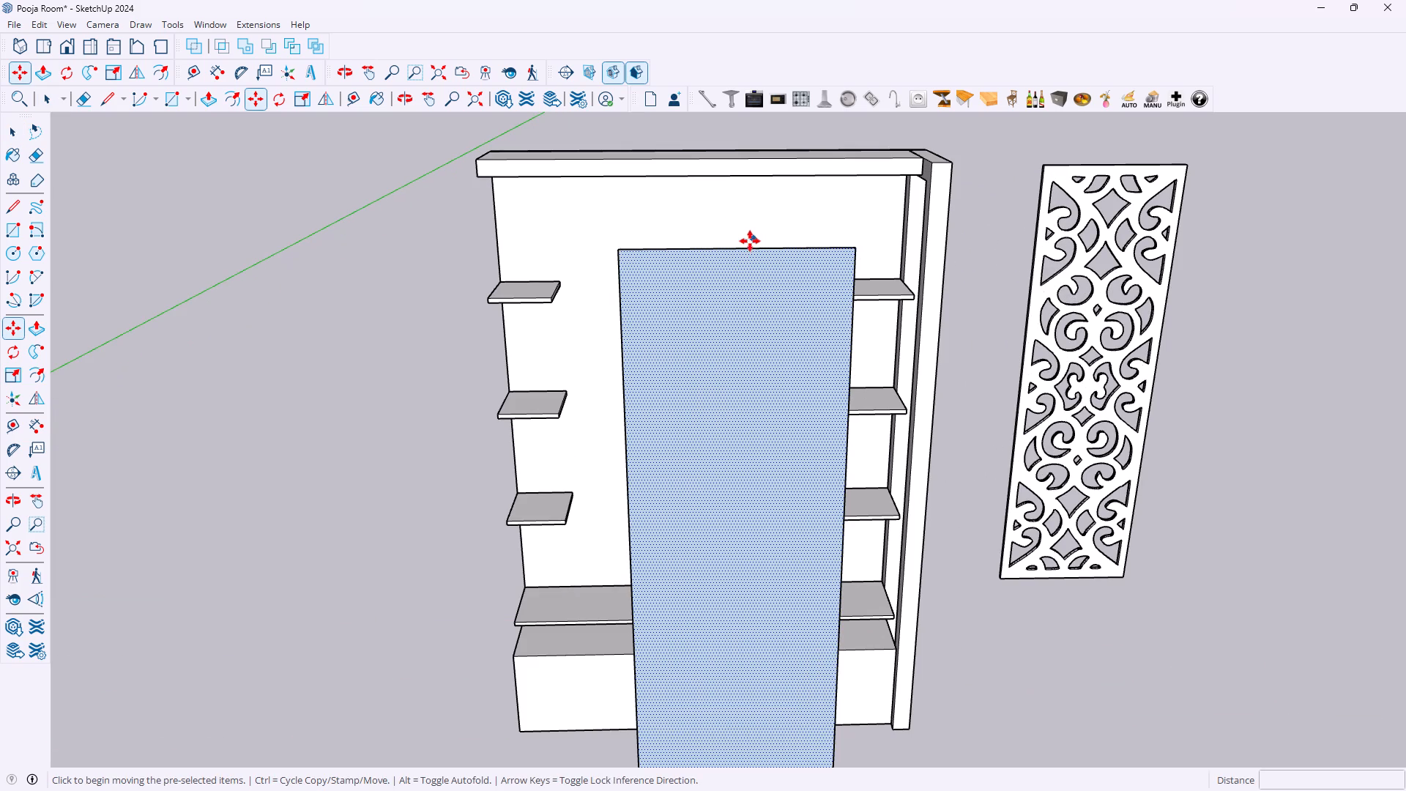
{"action": "left_click", "coordinate": [737, 248]}
{"action": "scroll", "coordinate": [731, 223], "scroll_direction": "down", "scroll_amount": 3}
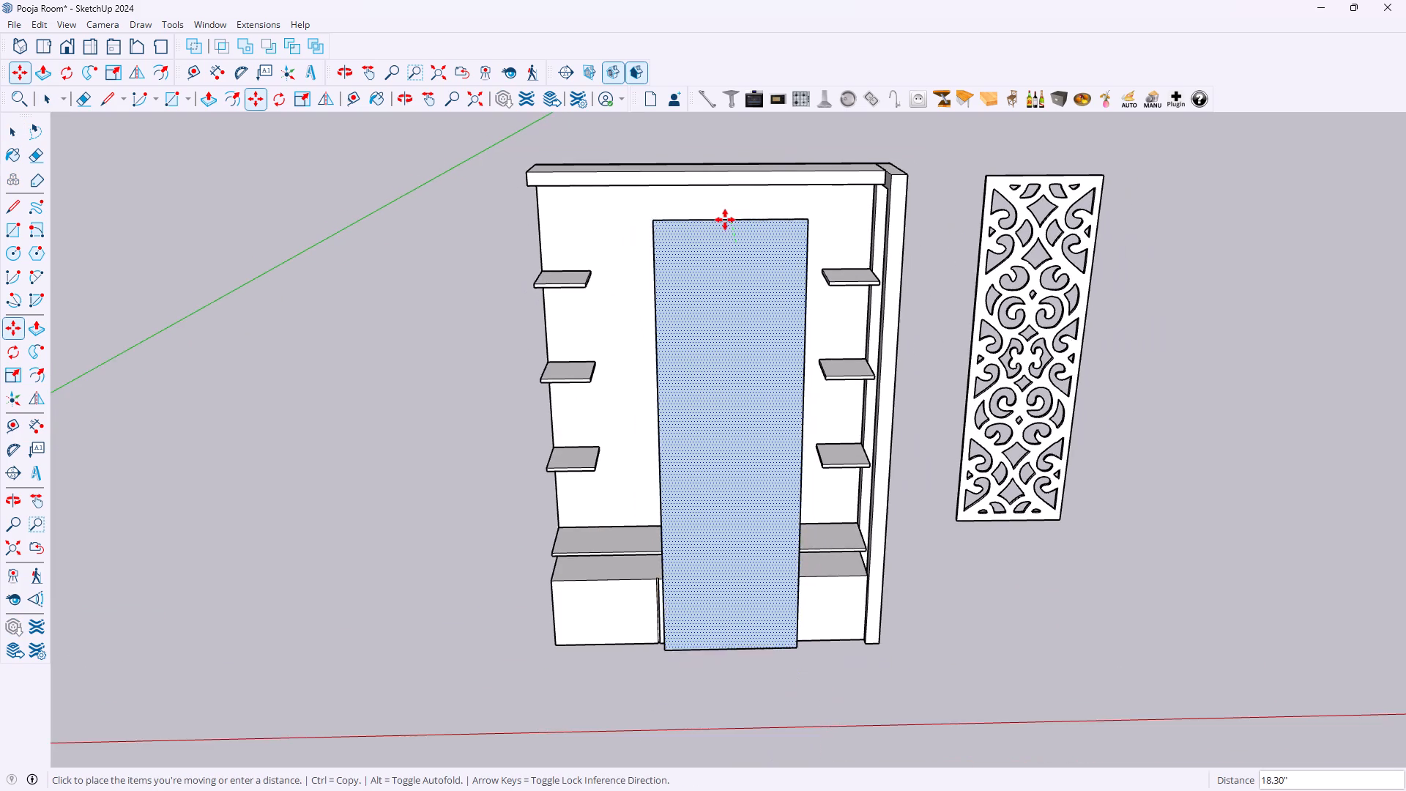
{"action": "scroll", "coordinate": [724, 220], "scroll_direction": "up", "scroll_amount": 1}
{"action": "middle_click_drag", "start_coordinate": [724, 220], "coordinate": [782, 177]}
{"action": "scroll", "coordinate": [714, 207], "scroll_direction": "up", "scroll_amount": 1}
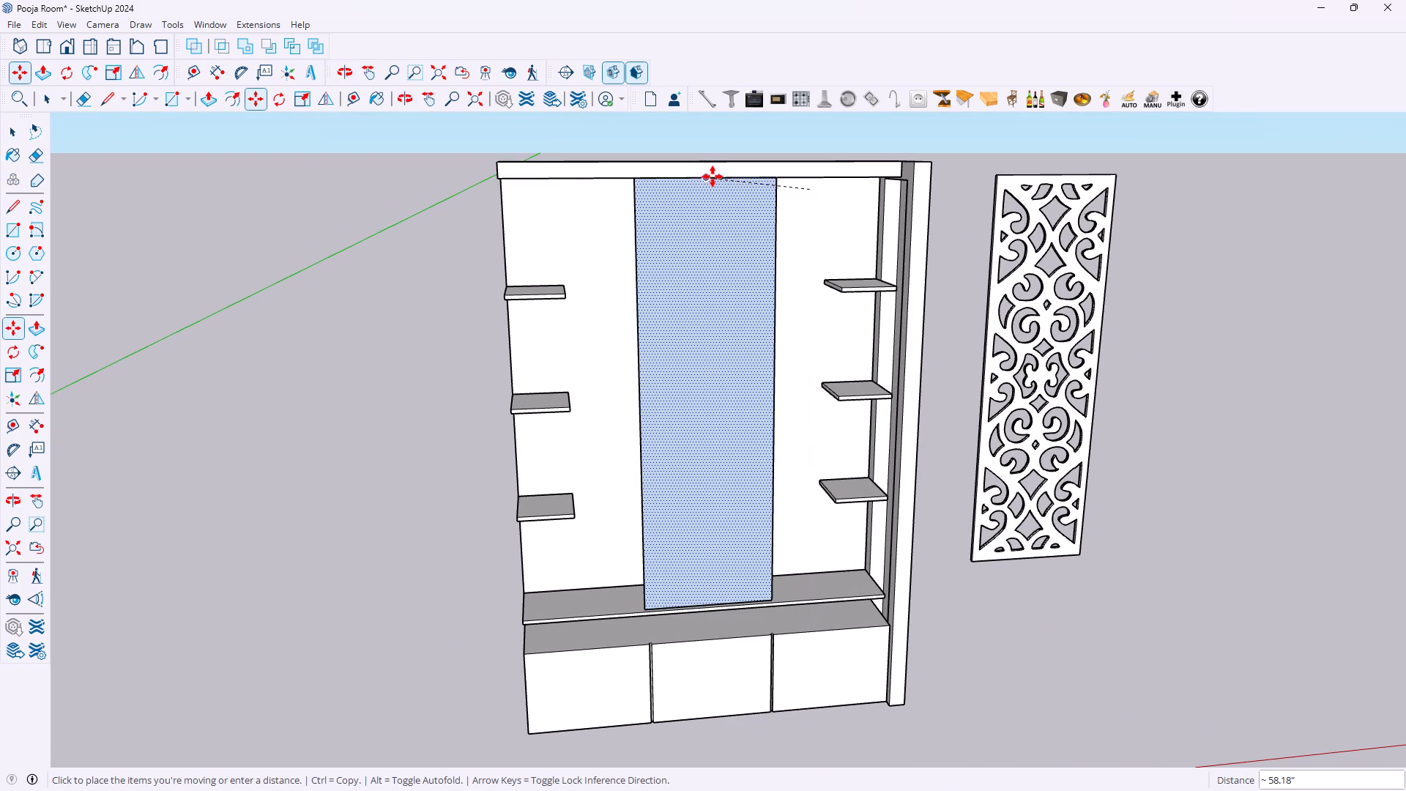
{"action": "scroll", "coordinate": [704, 180], "scroll_direction": "up", "scroll_amount": 1}
{"action": "middle_click_drag", "start_coordinate": [704, 180], "coordinate": [710, 140]}
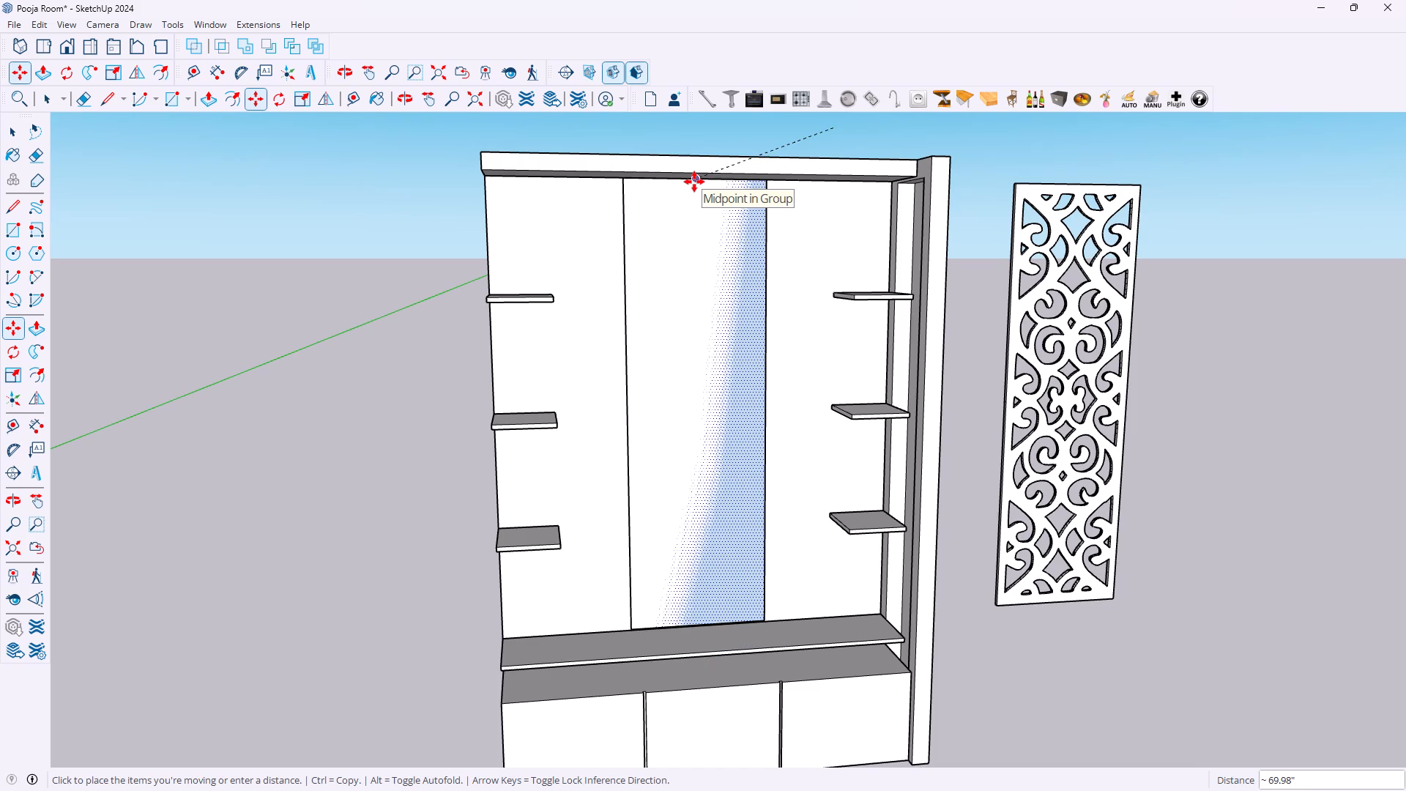
{"action": "left_click", "coordinate": [696, 181]}
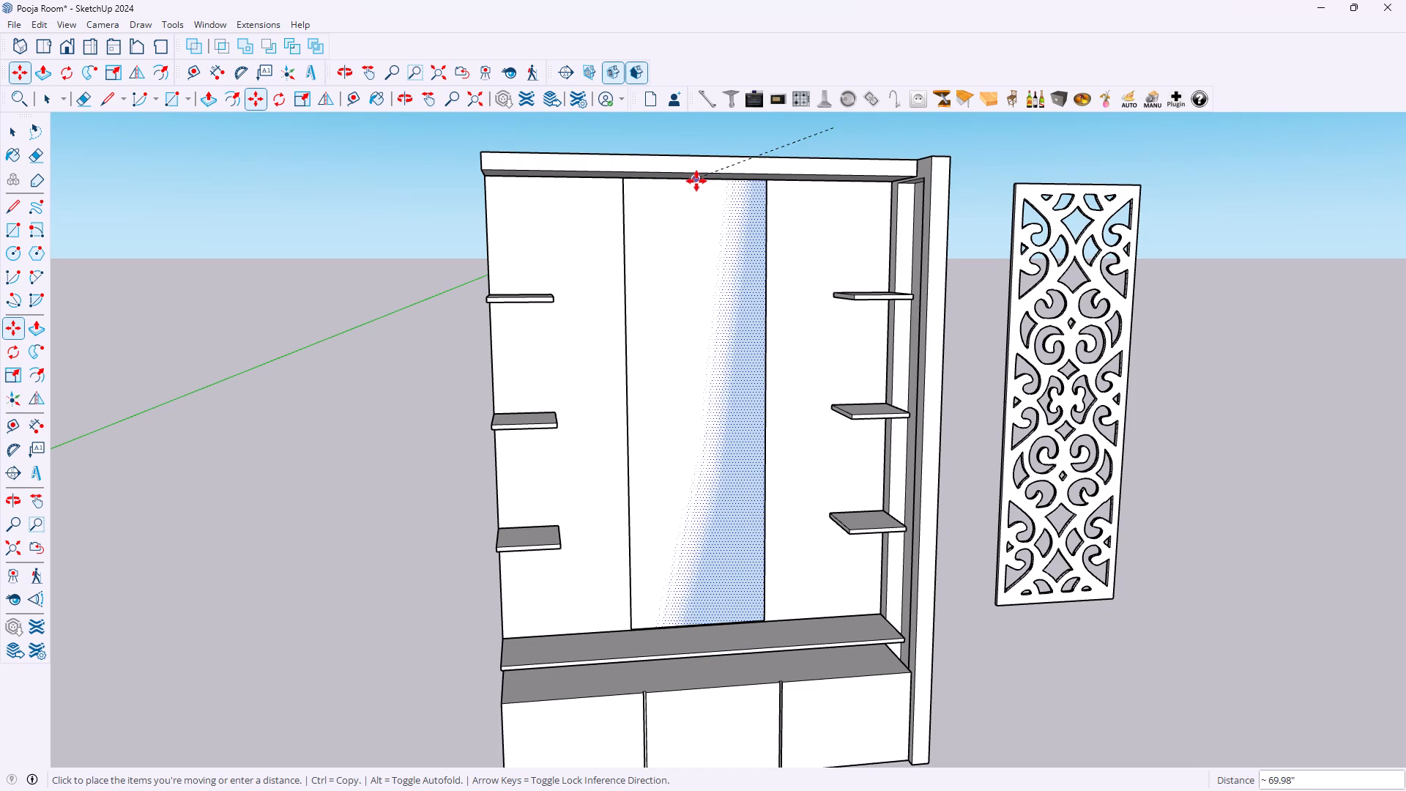
{"action": "left_click", "coordinate": [693, 381]}
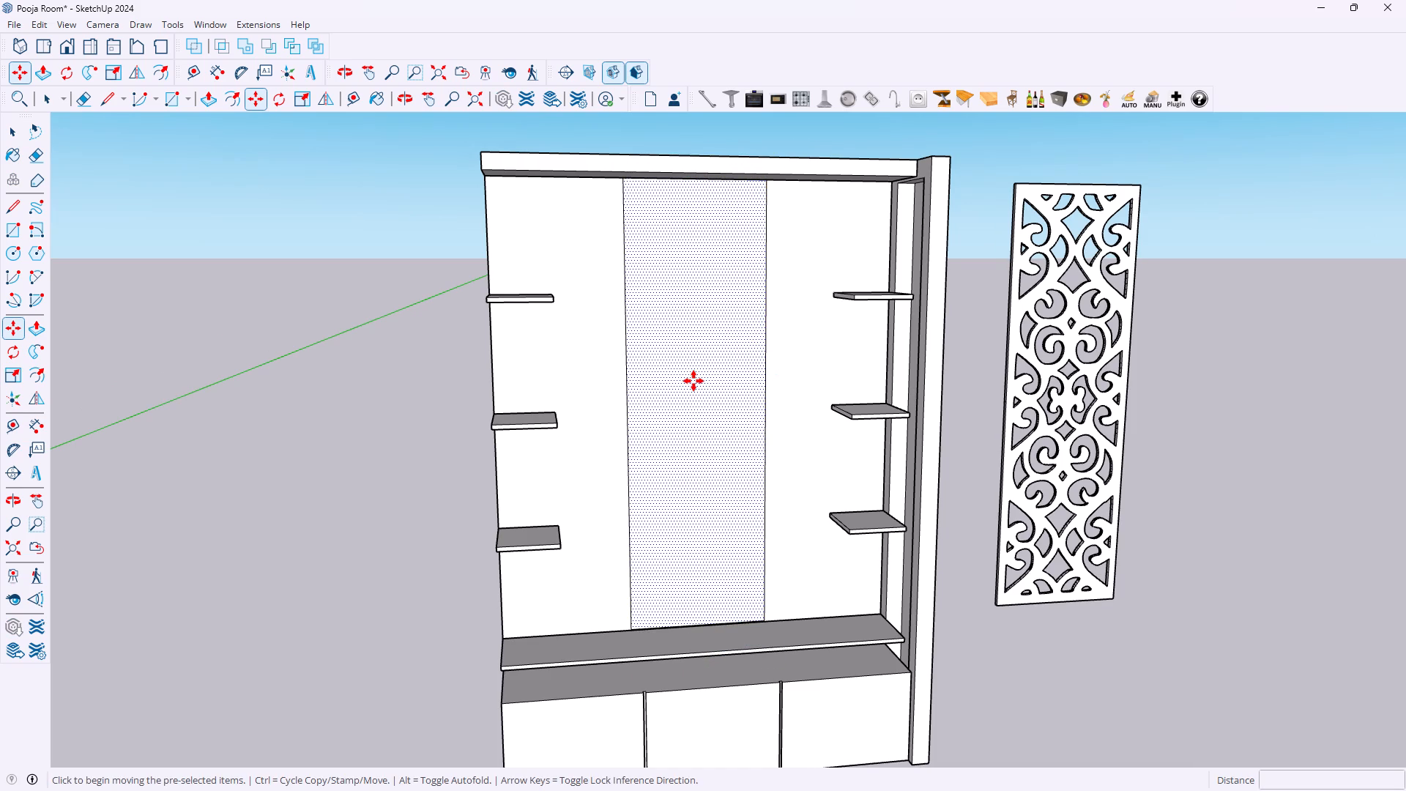
Move the jali panel by its rear top edge's midpoint about 68.80 inches onto the backing face's top centre on the back panel.
{"action": "key", "text": "space"}
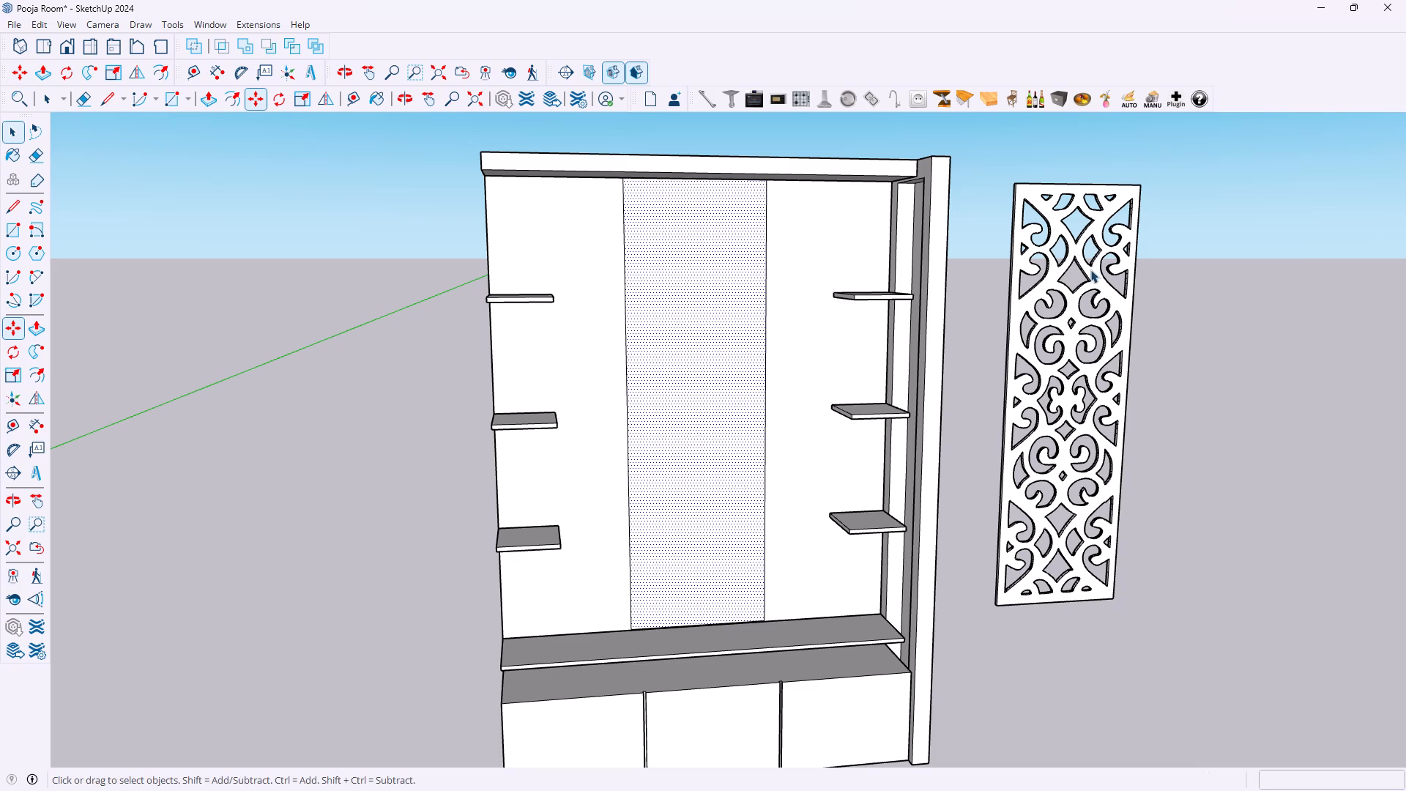
{"action": "left_click", "coordinate": [1077, 186]}
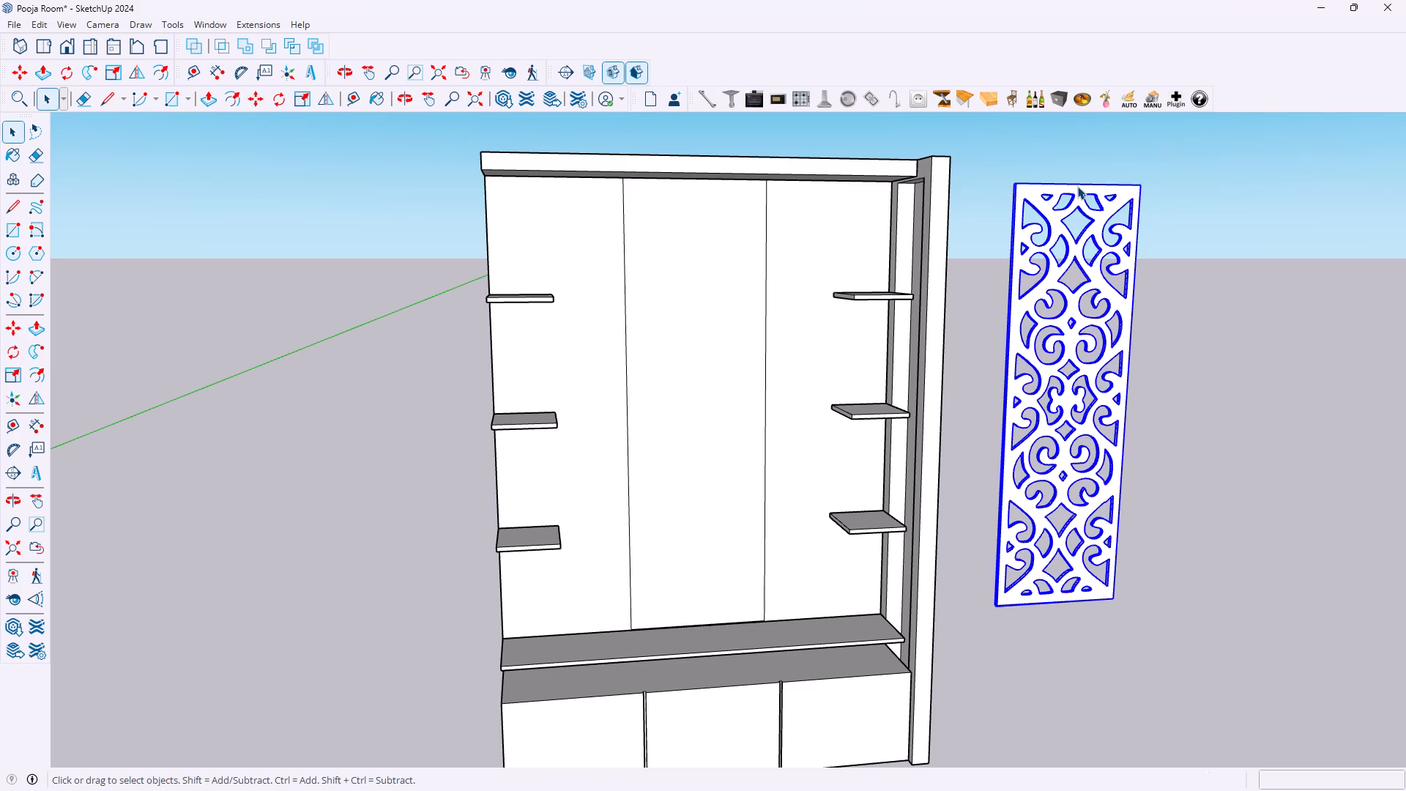
{"action": "key", "text": "r"}
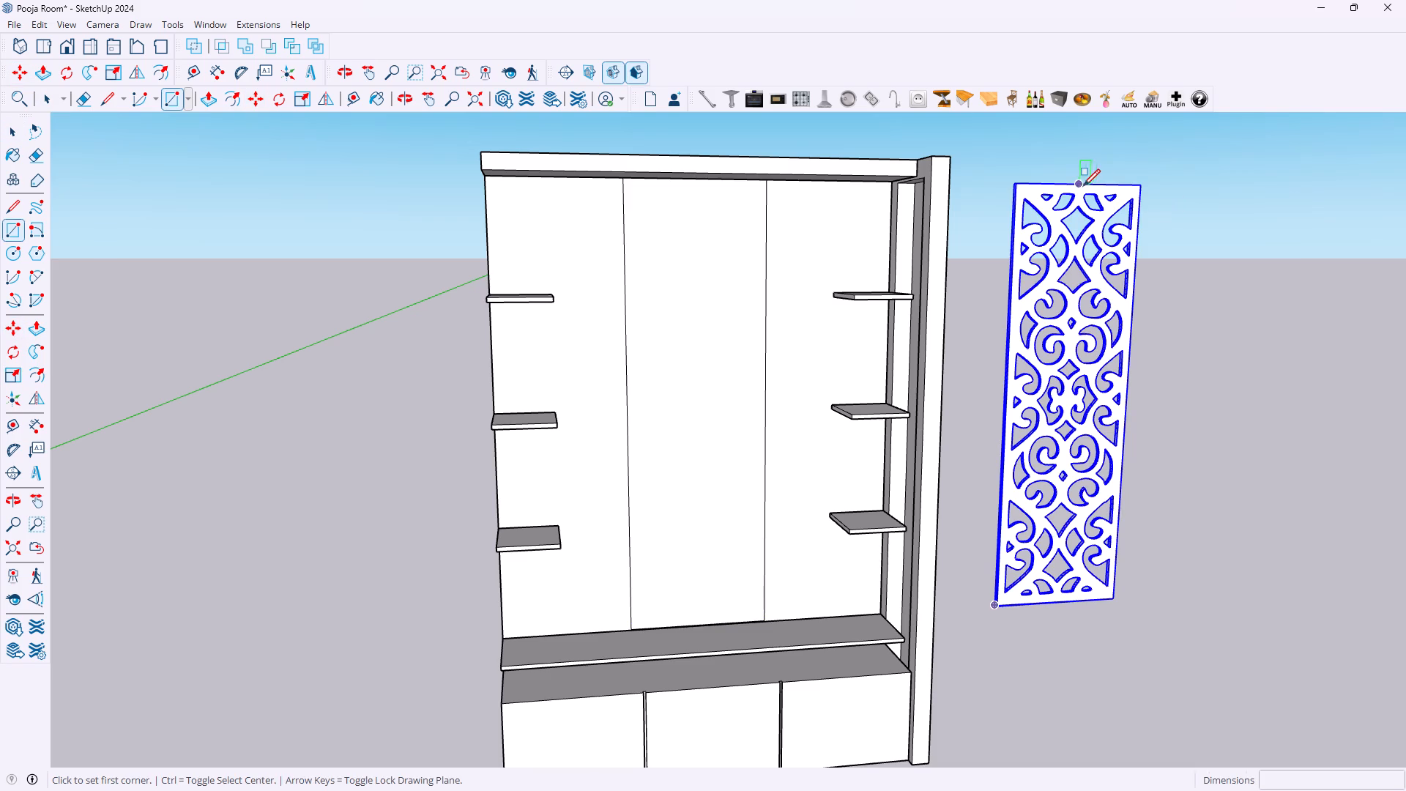
{"action": "key", "text": "m"}
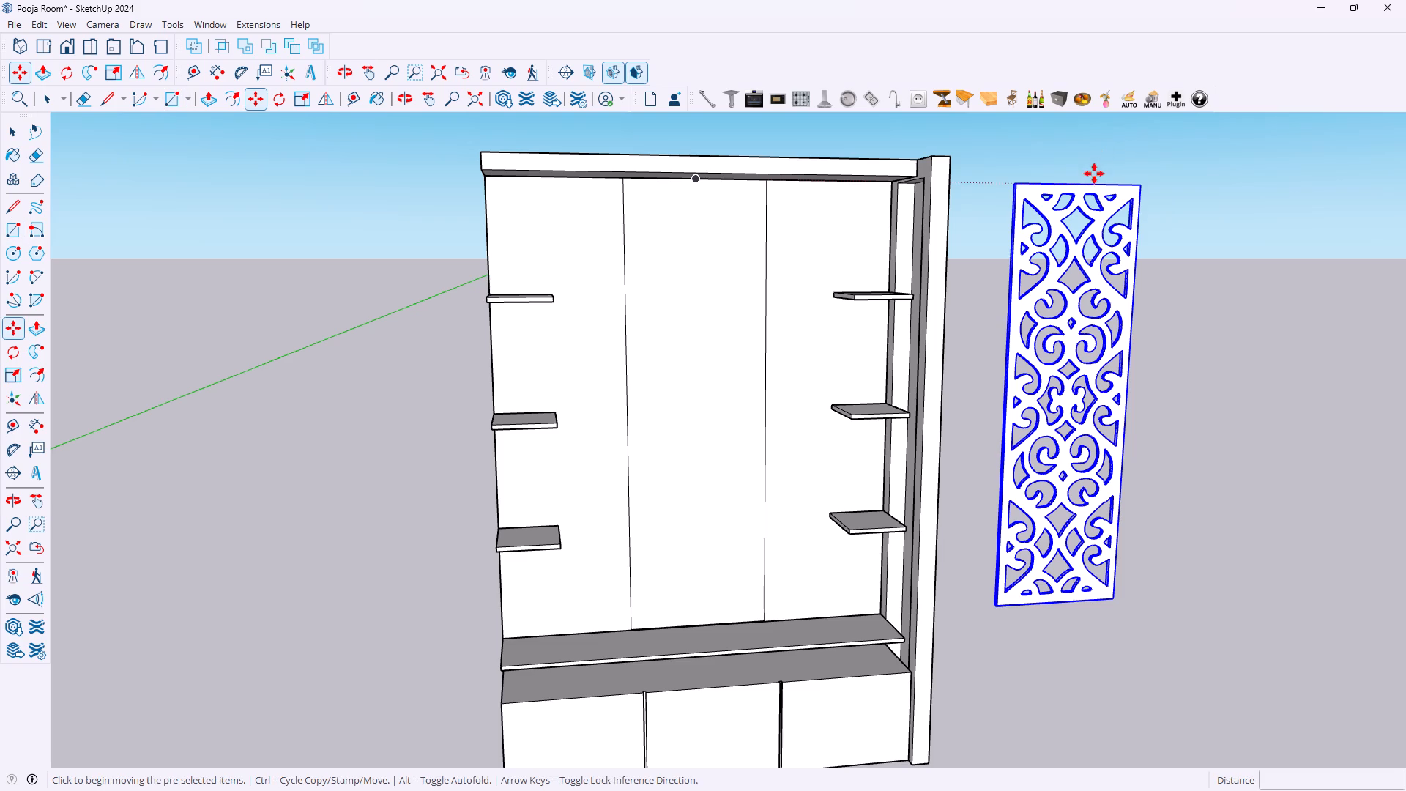
{"action": "middle_click_drag", "start_coordinate": [1094, 171], "coordinate": [726, 310]}
{"action": "middle_click_drag", "start_coordinate": [1188, 262], "coordinate": [982, 263]}
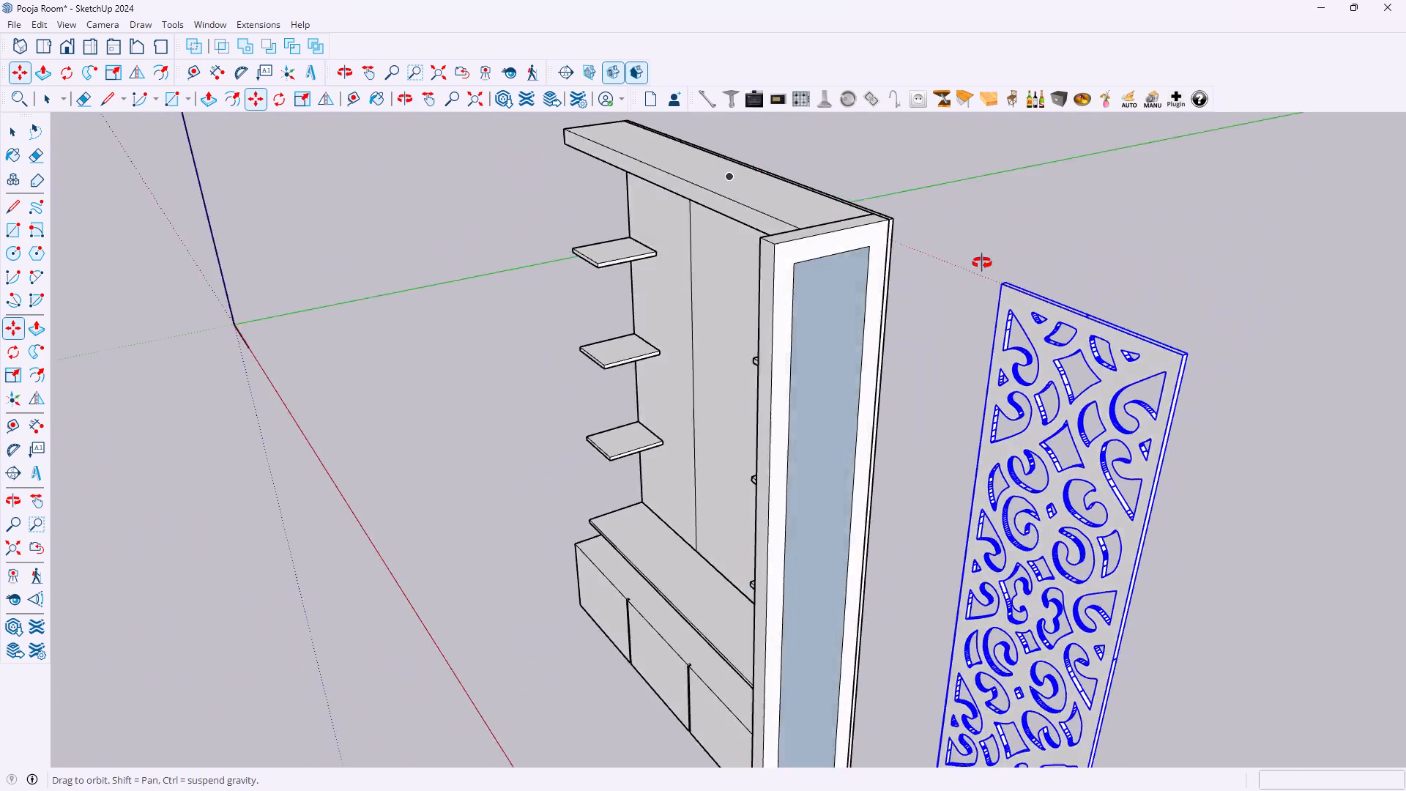
{"action": "middle_click_drag", "start_coordinate": [982, 263], "coordinate": [907, 263]}
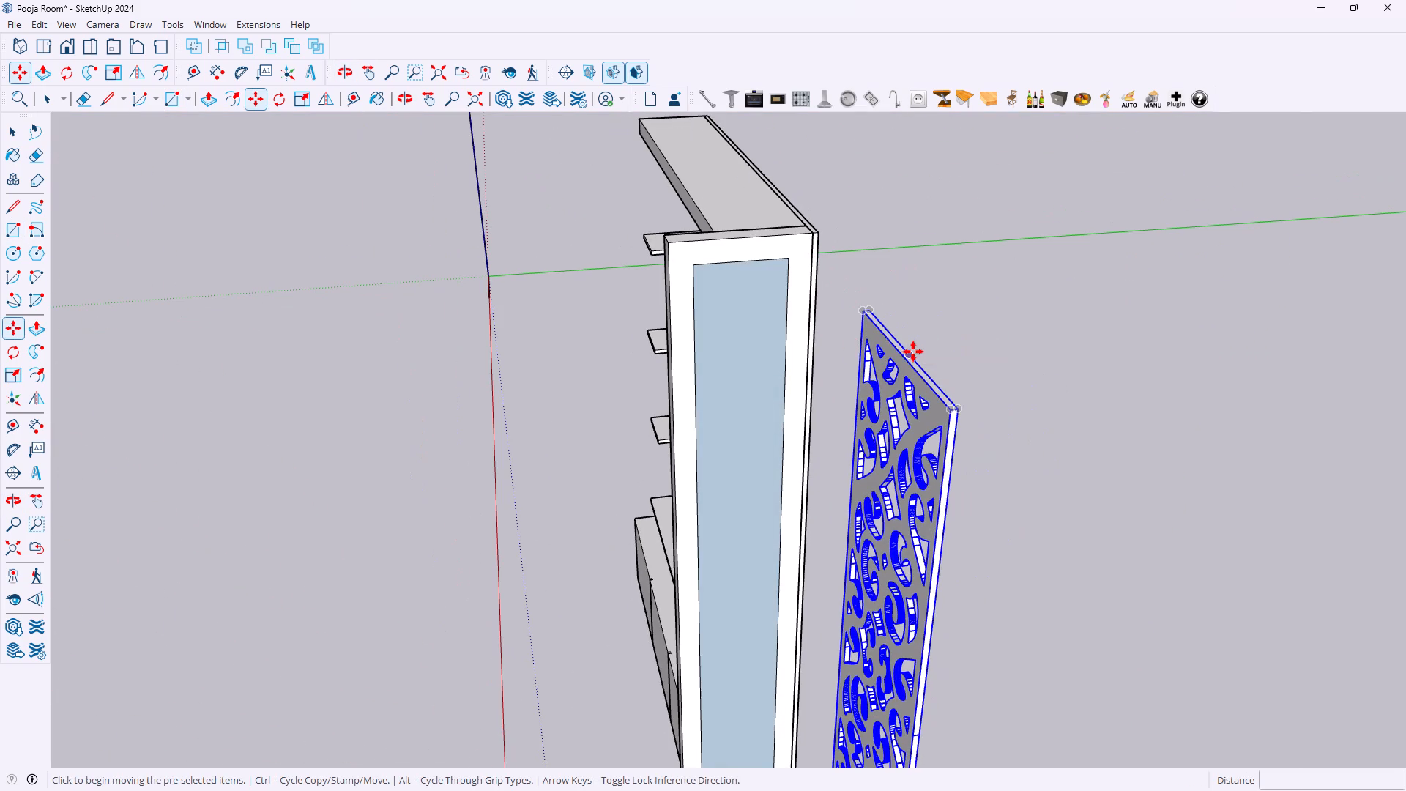
{"action": "left_click", "coordinate": [911, 355]}
{"action": "middle_click_drag", "start_coordinate": [599, 324], "coordinate": [767, 324]}
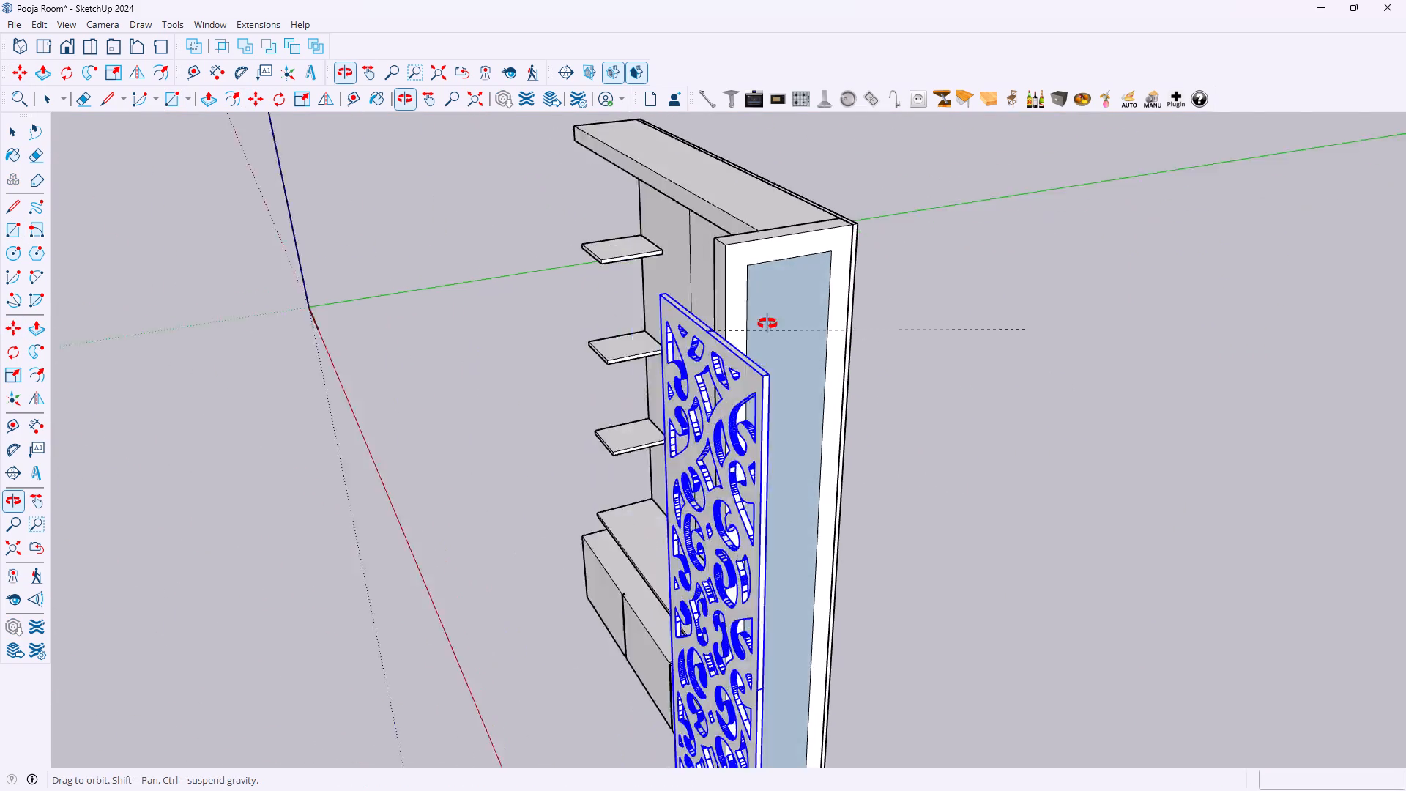
{"action": "middle_click_drag", "start_coordinate": [767, 324], "coordinate": [1045, 324]}
{"action": "middle_click_drag", "start_coordinate": [653, 298], "coordinate": [786, 206]}
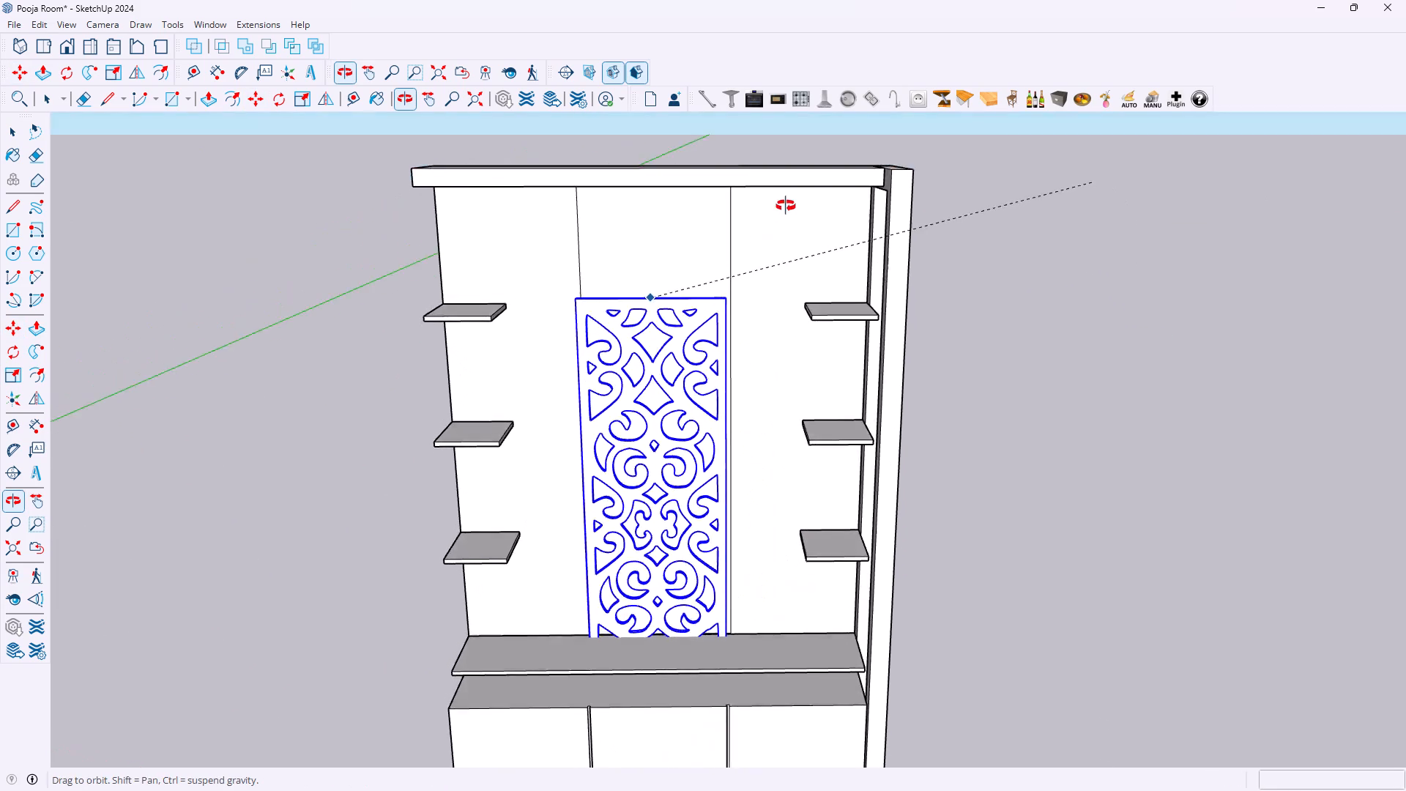
{"action": "middle_click_drag", "start_coordinate": [786, 206], "coordinate": [811, 171]}
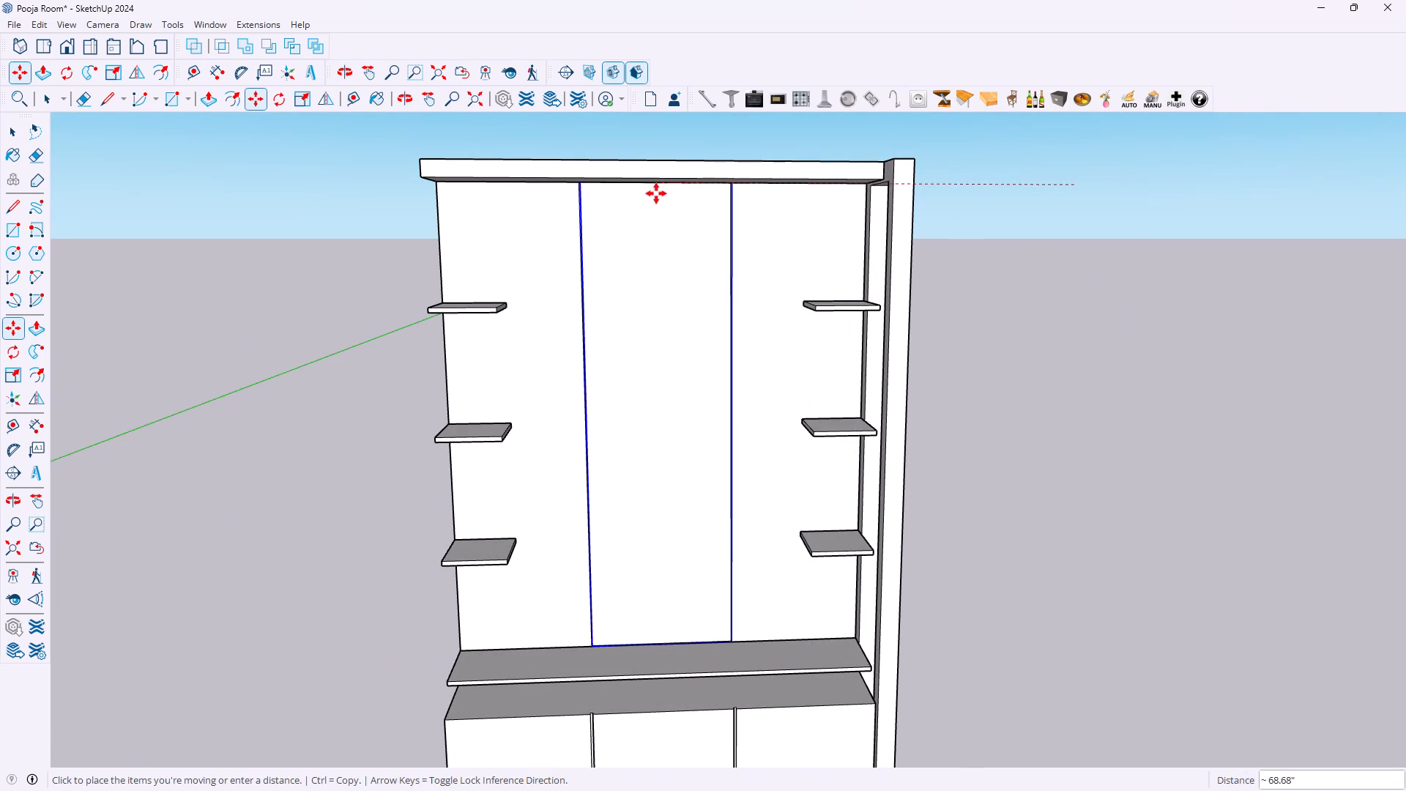
{"action": "middle_click_drag", "start_coordinate": [658, 193], "coordinate": [923, 195]}
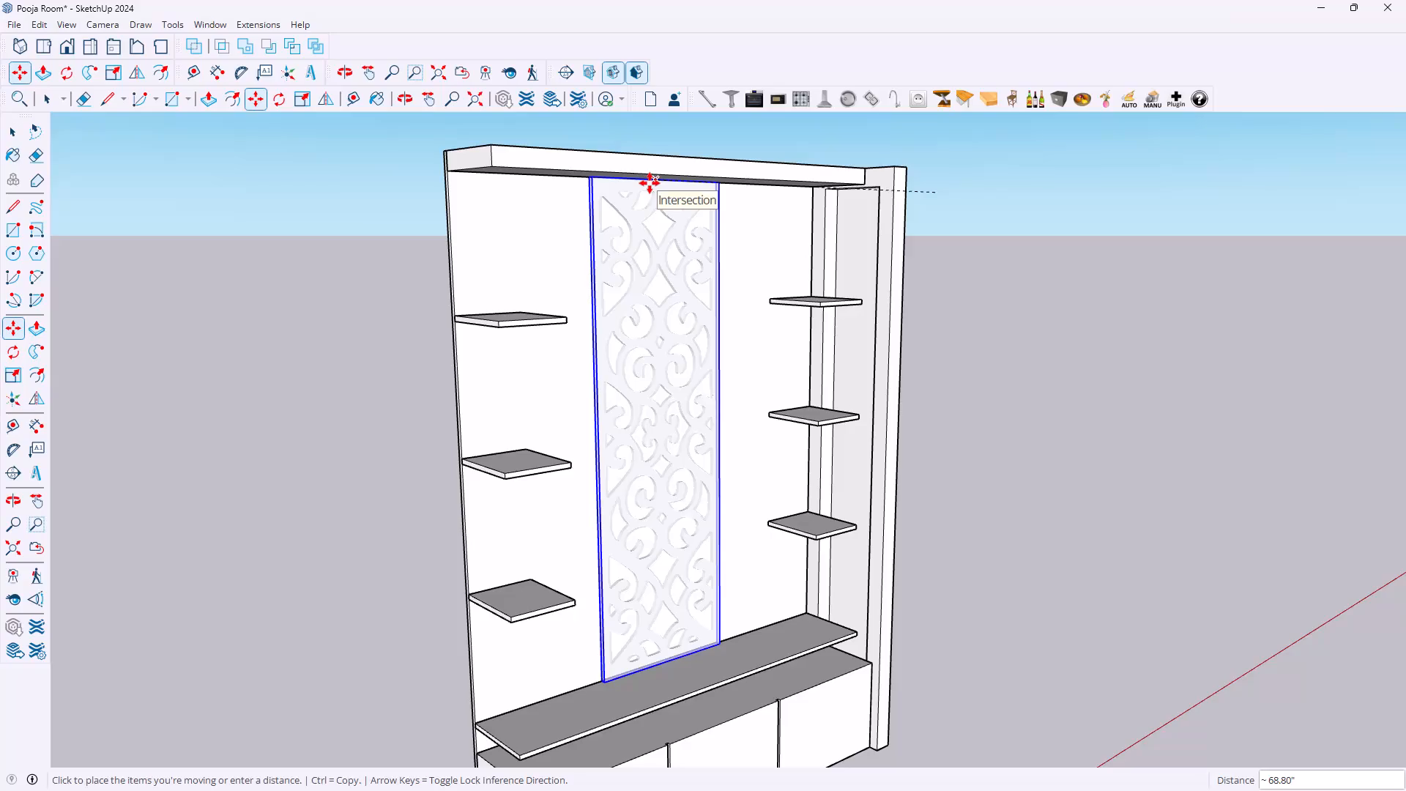
{"action": "middle_click_drag", "start_coordinate": [653, 182], "coordinate": [611, 187]}
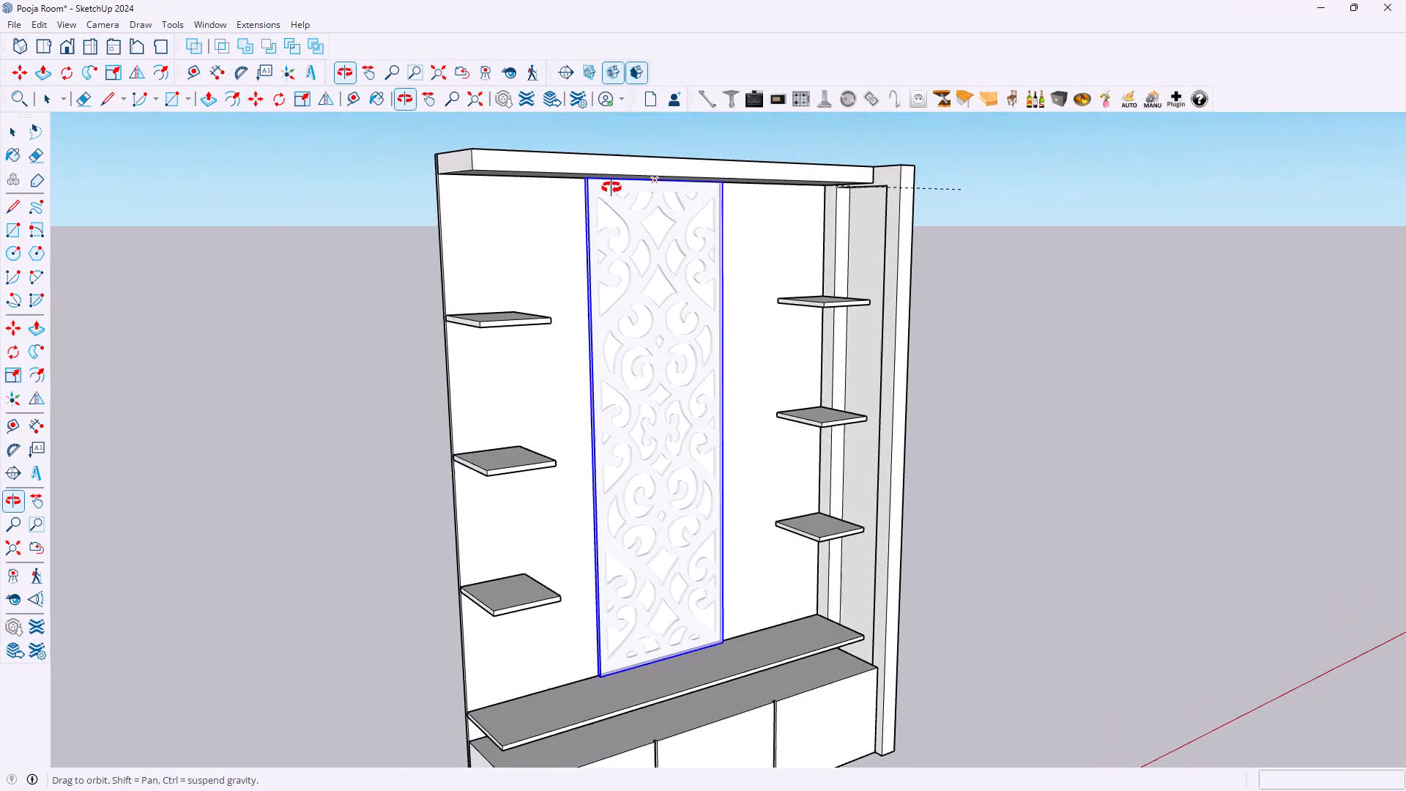
{"action": "middle_click_drag", "start_coordinate": [611, 187], "coordinate": [548, 174]}
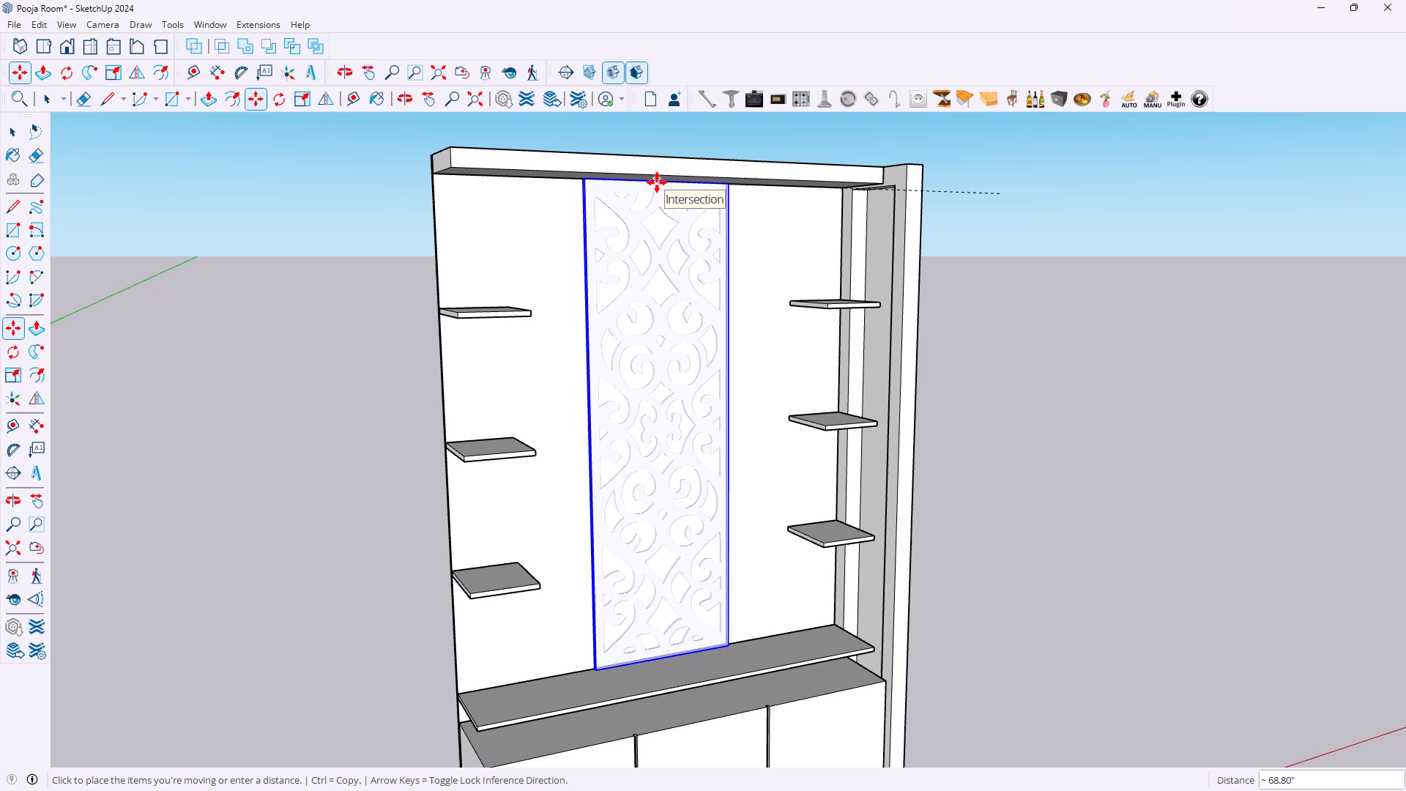
{"action": "left_click", "coordinate": [657, 182]}
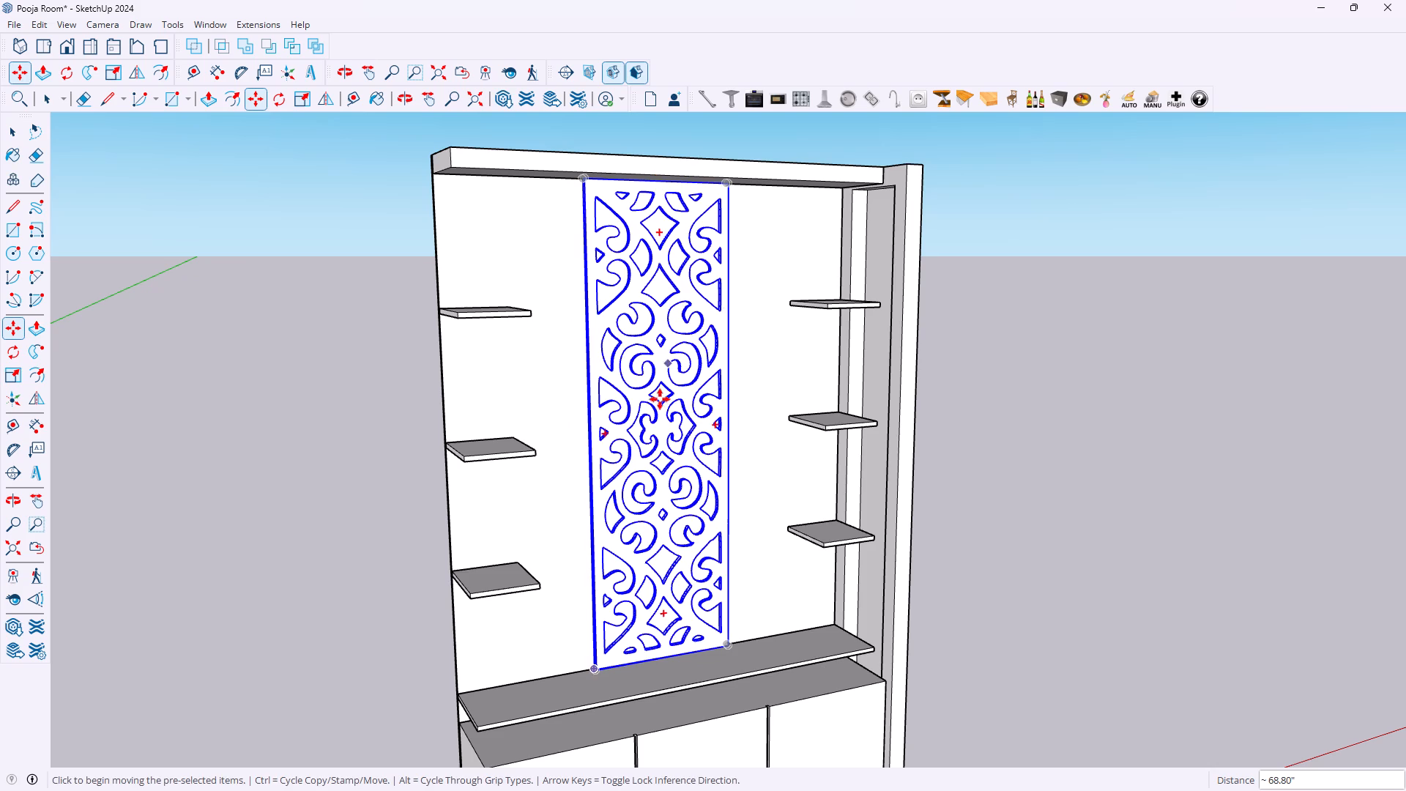
{"action": "key", "text": "space"}
{"action": "left_click", "coordinate": [1056, 335]}
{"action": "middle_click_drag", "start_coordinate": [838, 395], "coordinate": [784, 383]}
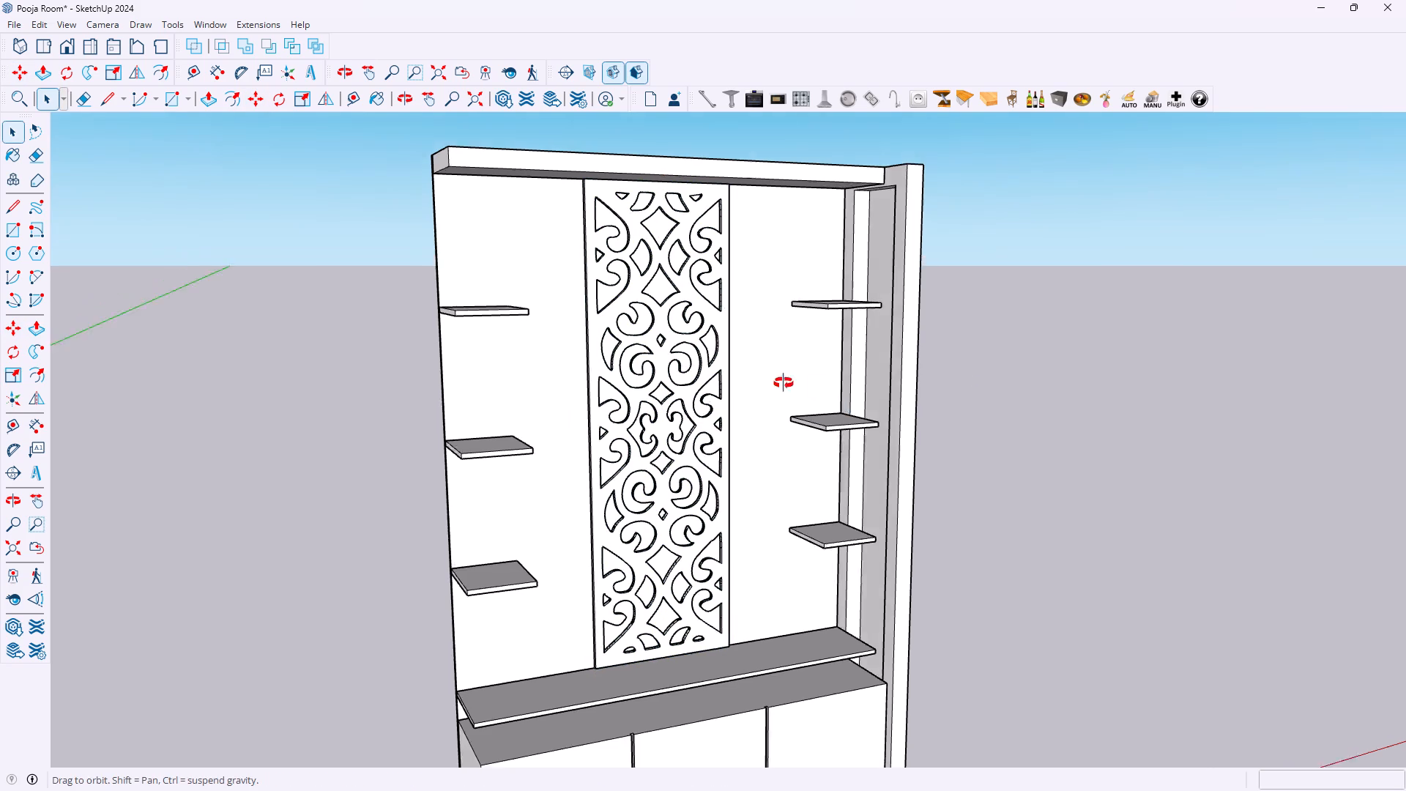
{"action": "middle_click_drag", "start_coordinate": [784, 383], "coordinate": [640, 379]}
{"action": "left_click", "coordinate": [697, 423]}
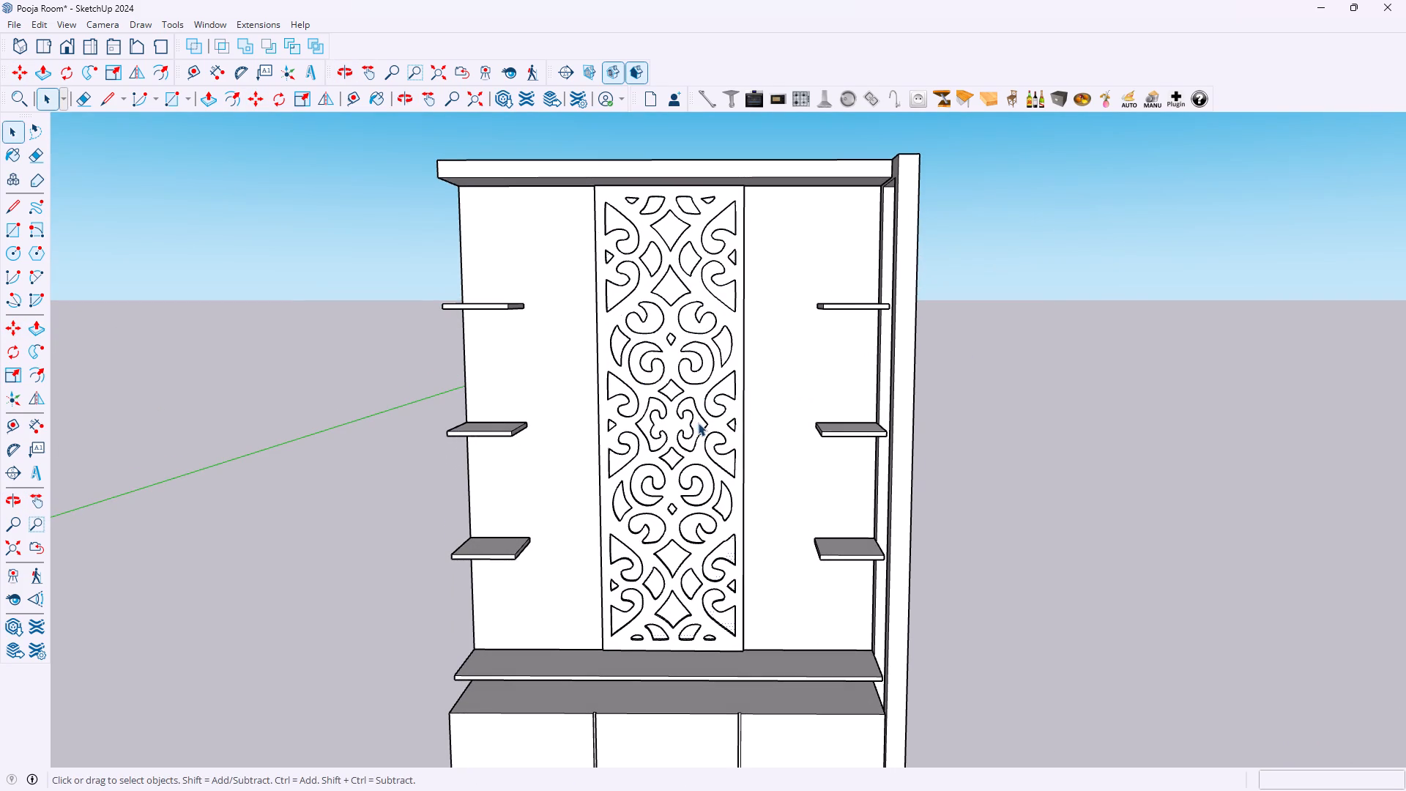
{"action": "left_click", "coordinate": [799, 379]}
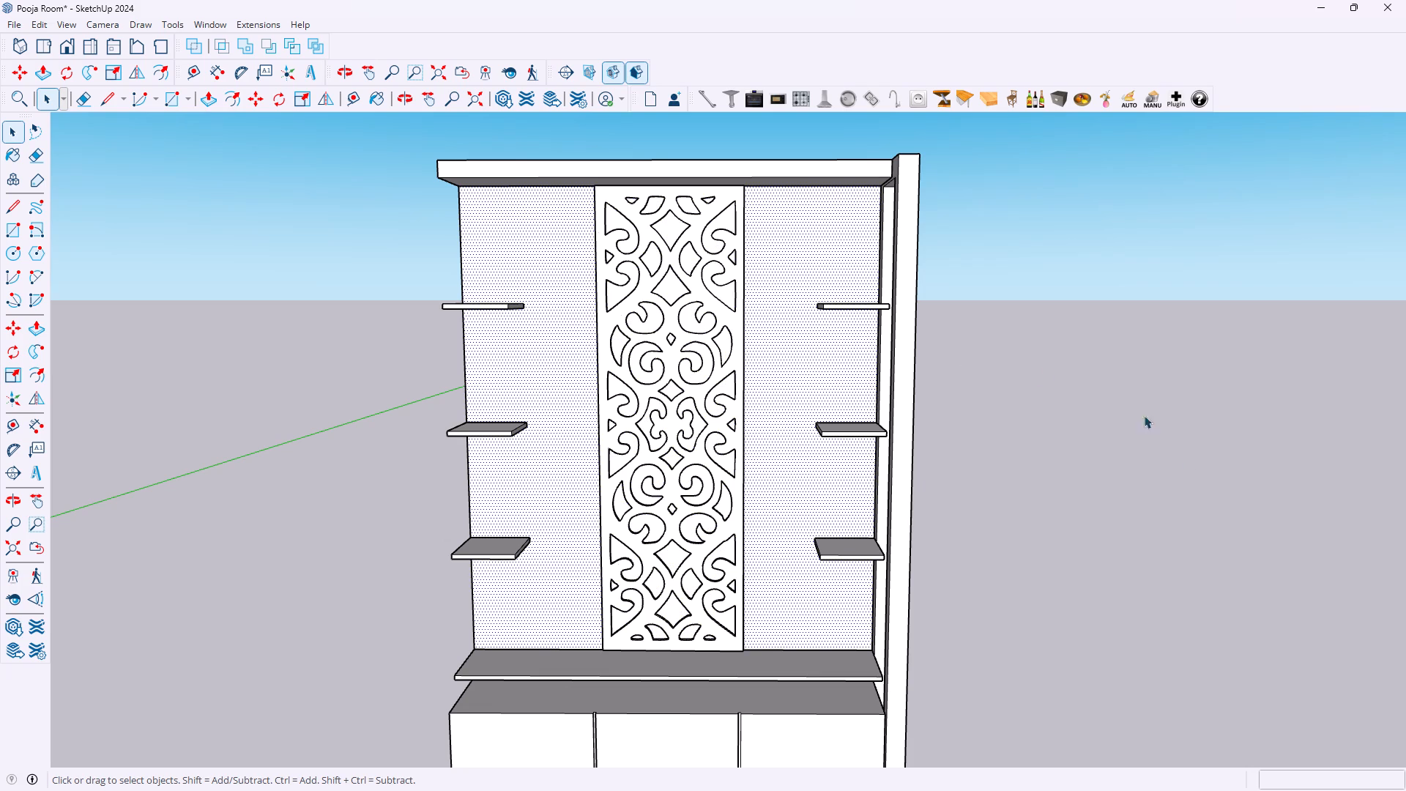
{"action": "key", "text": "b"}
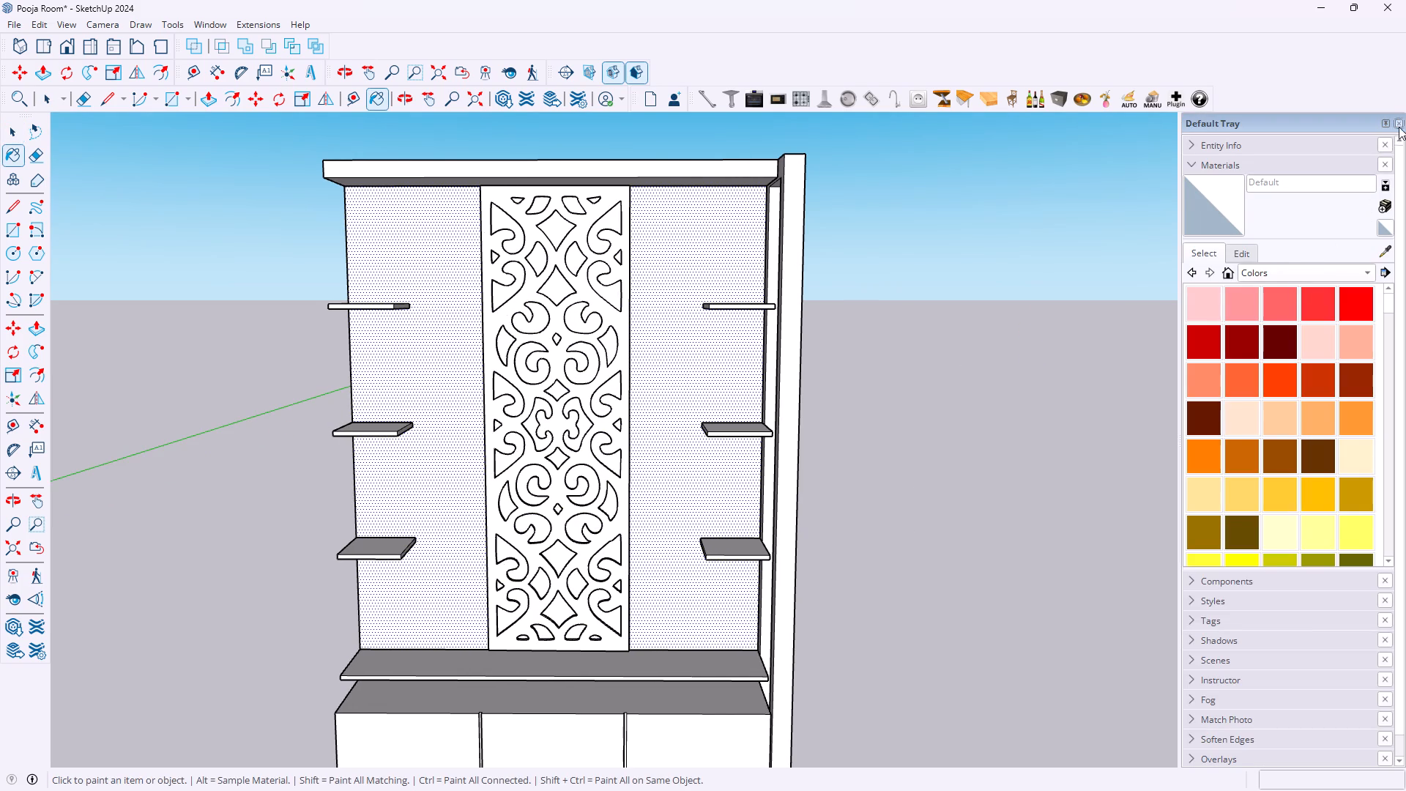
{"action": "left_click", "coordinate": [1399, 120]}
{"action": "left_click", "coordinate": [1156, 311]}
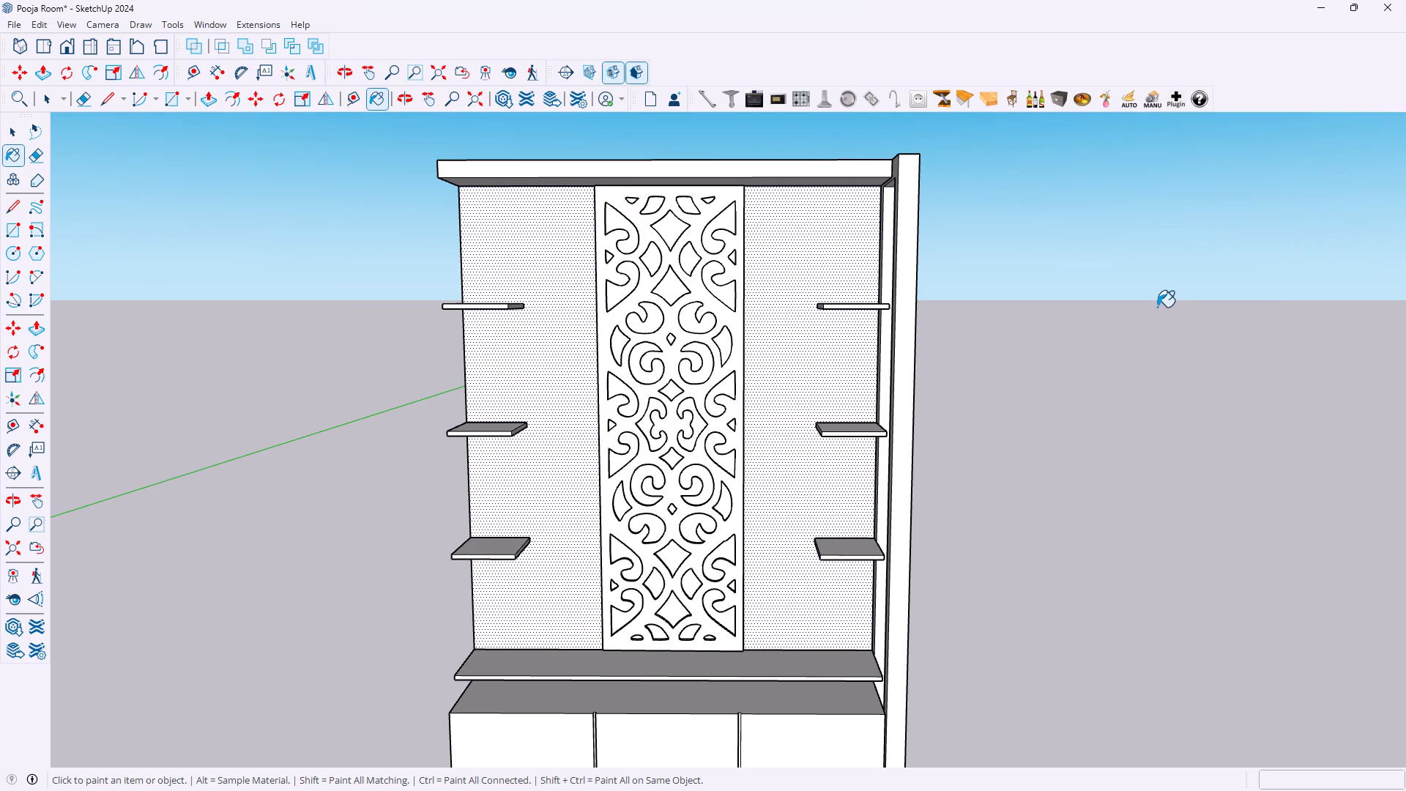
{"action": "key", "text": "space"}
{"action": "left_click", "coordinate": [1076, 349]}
Examine the whole pooja unit from the front with the jali panel mounted on its back panel.
{"action": "scroll", "coordinate": [905, 359], "scroll_direction": "down", "scroll_amount": 2}
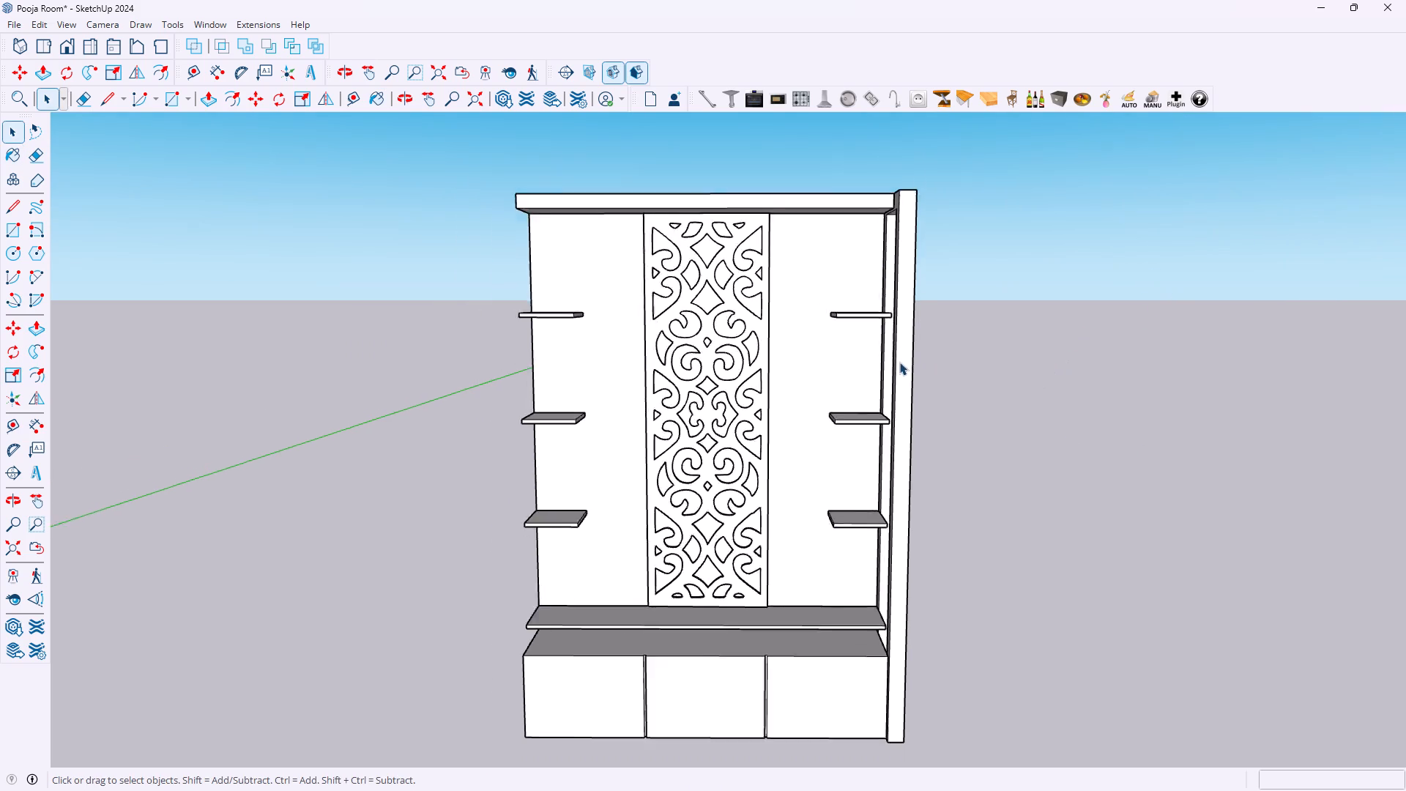
{"action": "scroll", "coordinate": [899, 362], "scroll_direction": "down", "scroll_amount": 6}
{"action": "scroll", "coordinate": [398, 358], "scroll_direction": "down", "scroll_amount": 2}
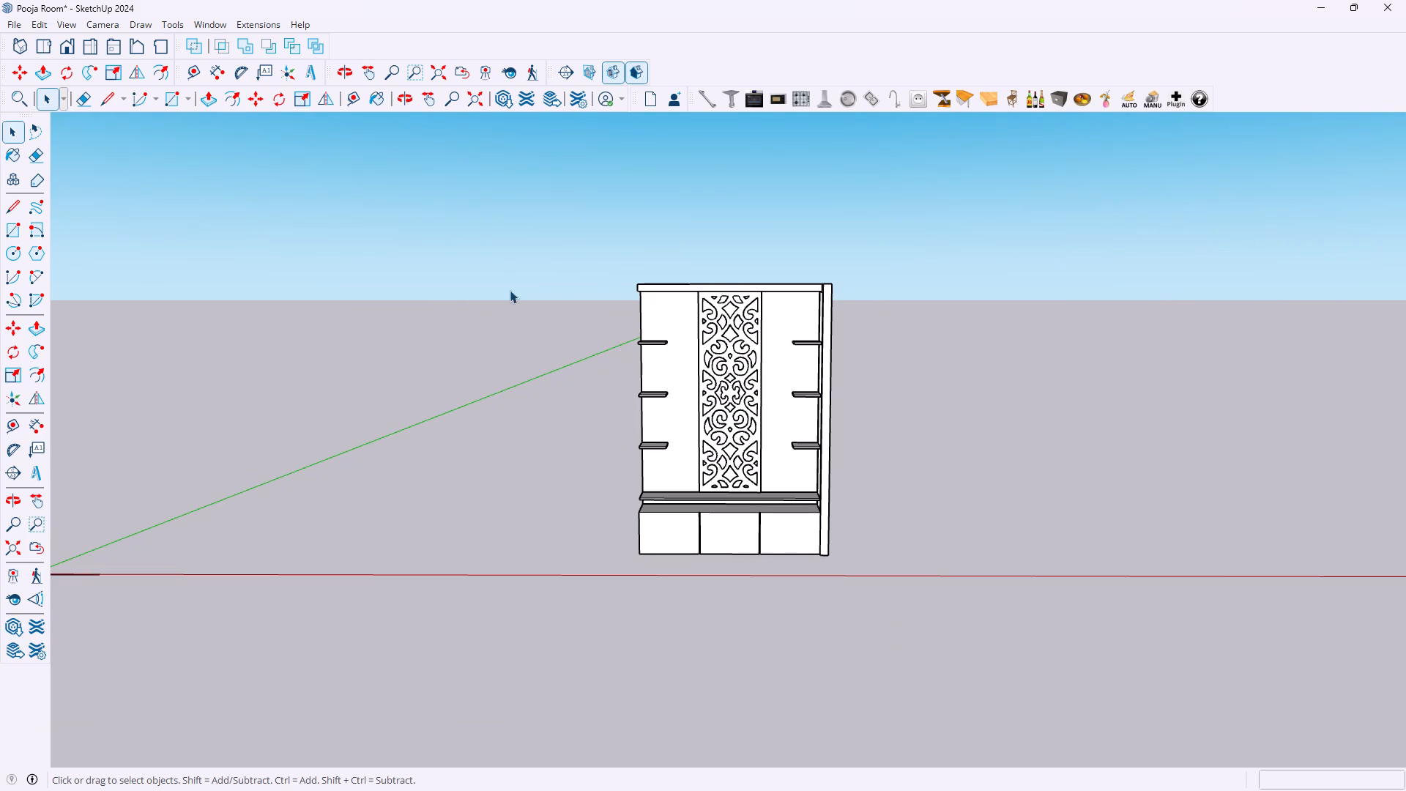
{"action": "scroll", "coordinate": [565, 278], "scroll_direction": "up", "scroll_amount": 1}
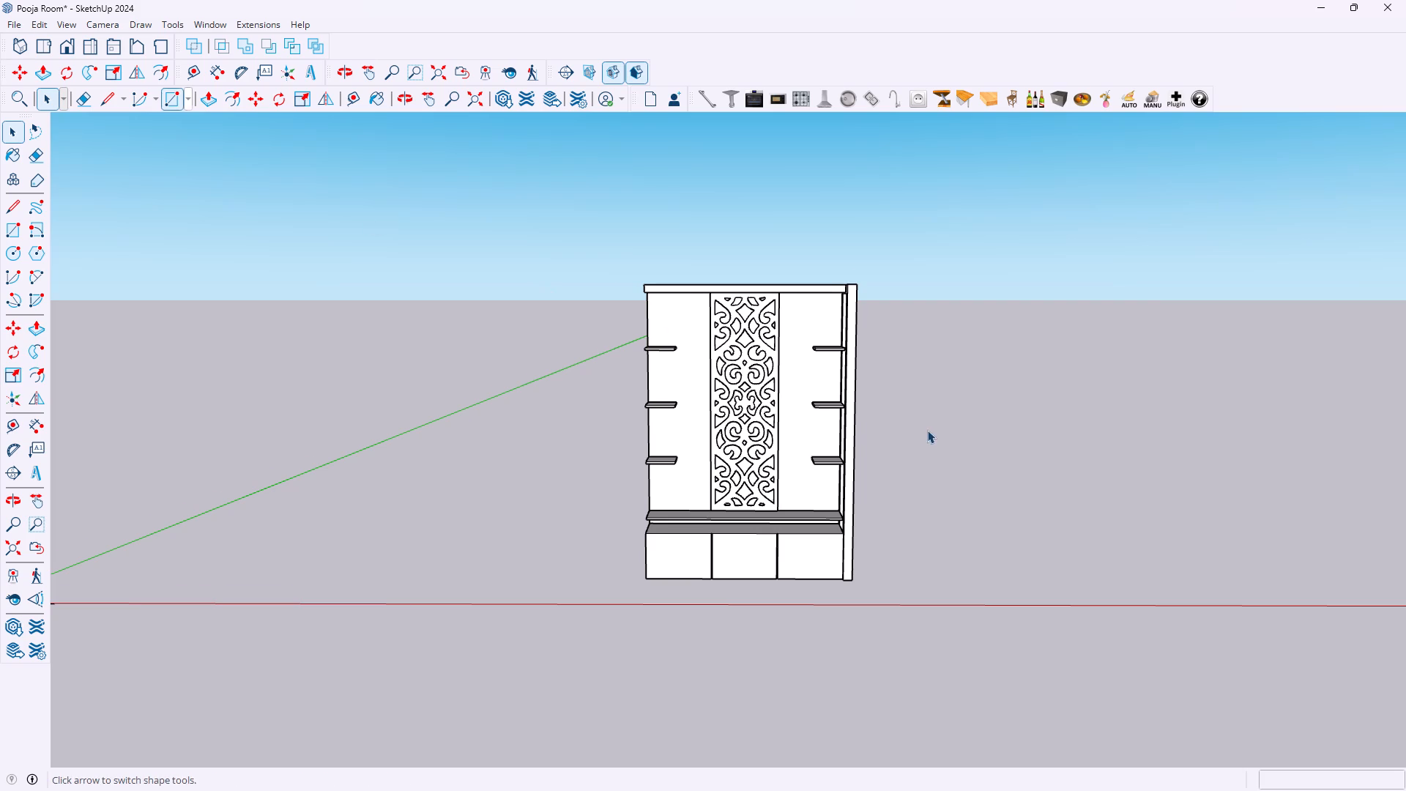
{"action": "scroll", "coordinate": [927, 430], "scroll_direction": "up", "scroll_amount": 1}
{"action": "scroll", "coordinate": [765, 333], "scroll_direction": "up", "scroll_amount": 2}
{"action": "middle_click_drag", "start_coordinate": [694, 385], "coordinate": [709, 304]}
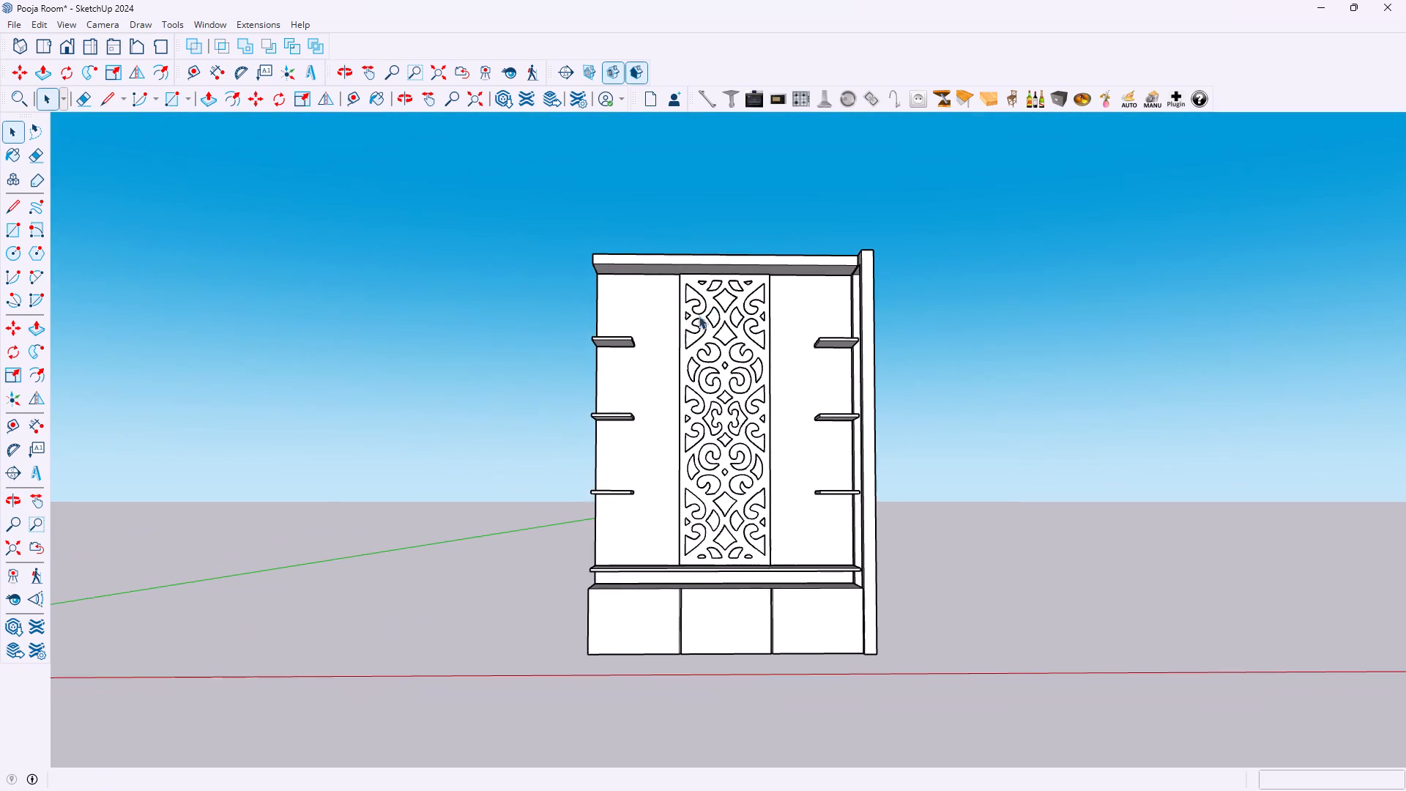
{"action": "scroll", "coordinate": [697, 317], "scroll_direction": "up", "scroll_amount": 2}
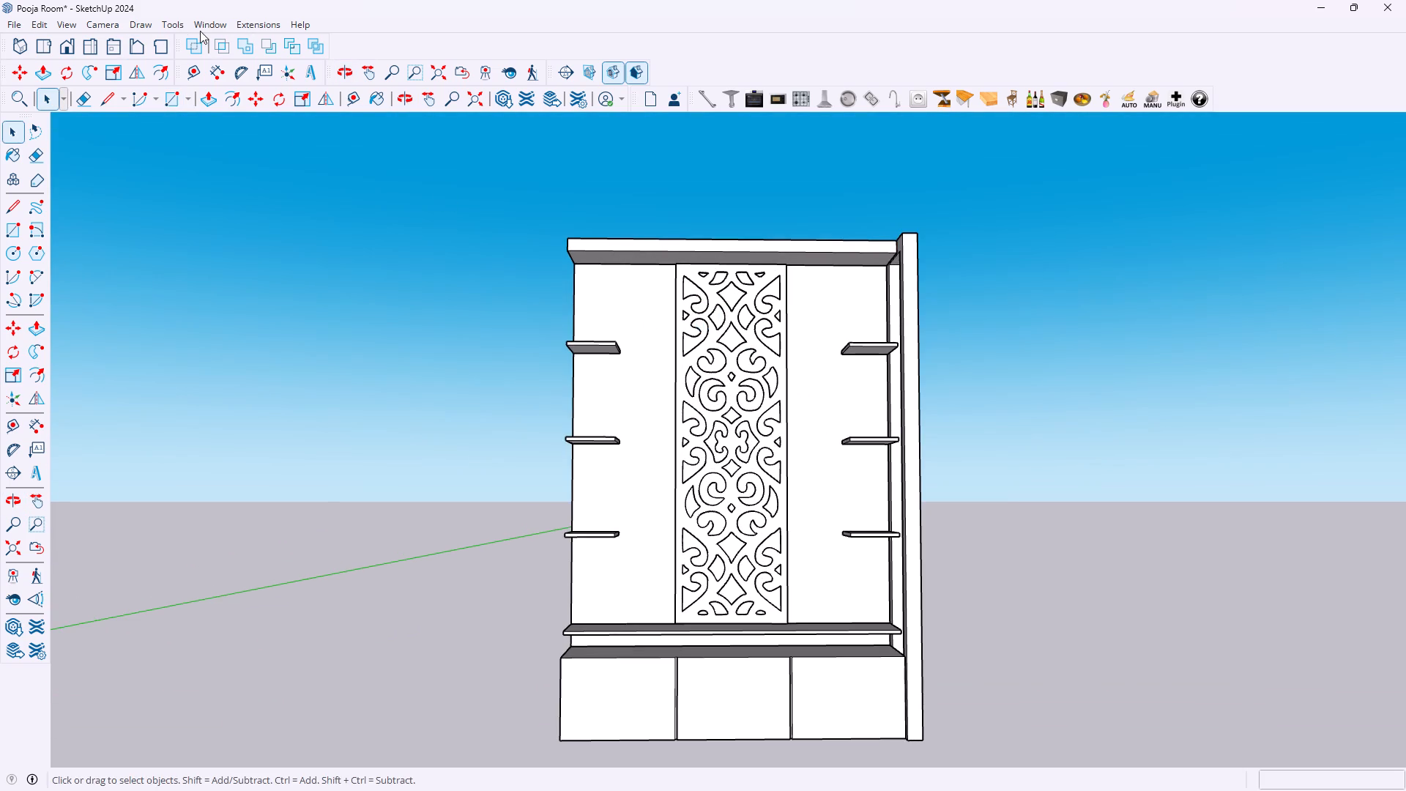
Open 3D Warehouse and start a content search.
{"action": "left_click", "coordinate": [502, 98]}
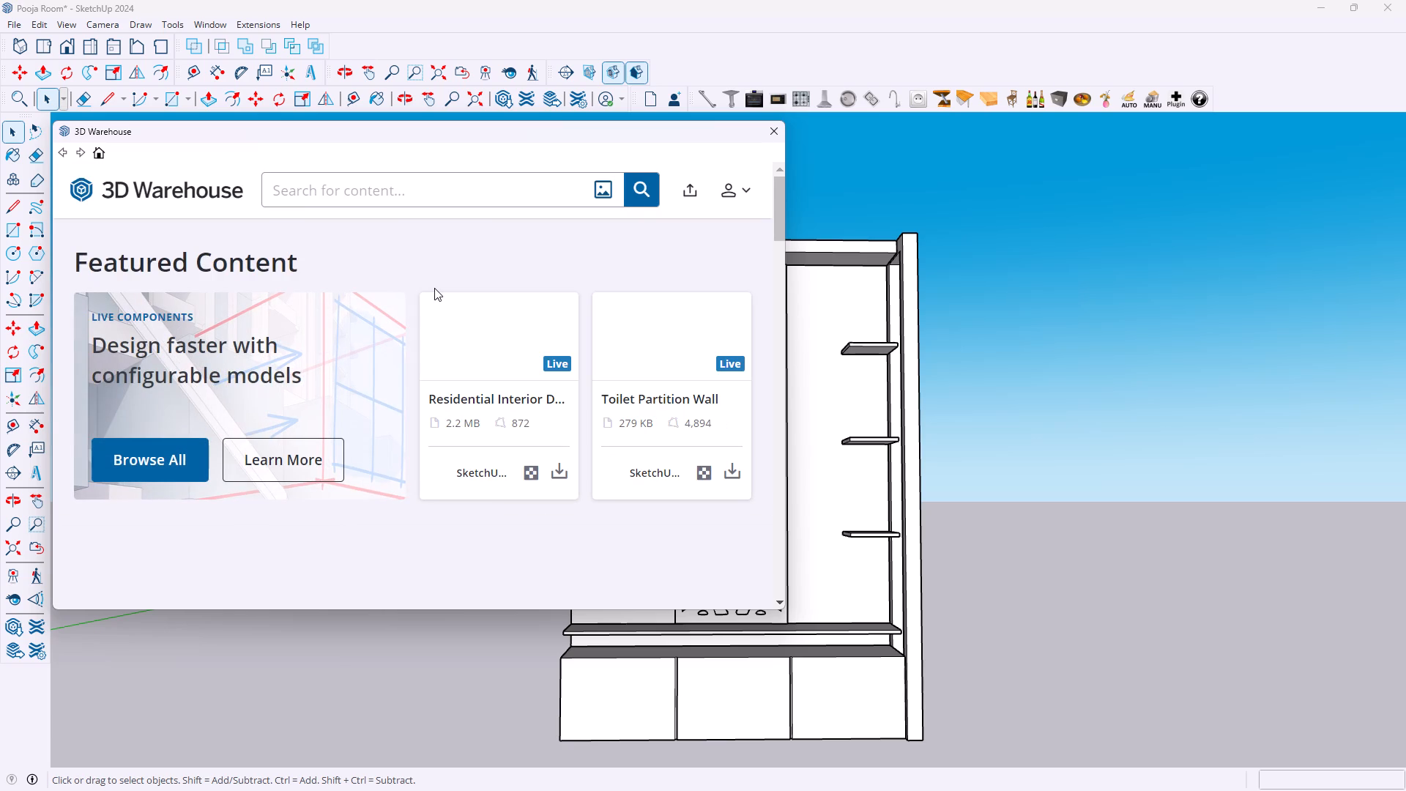
{"action": "left_click", "coordinate": [456, 188]}
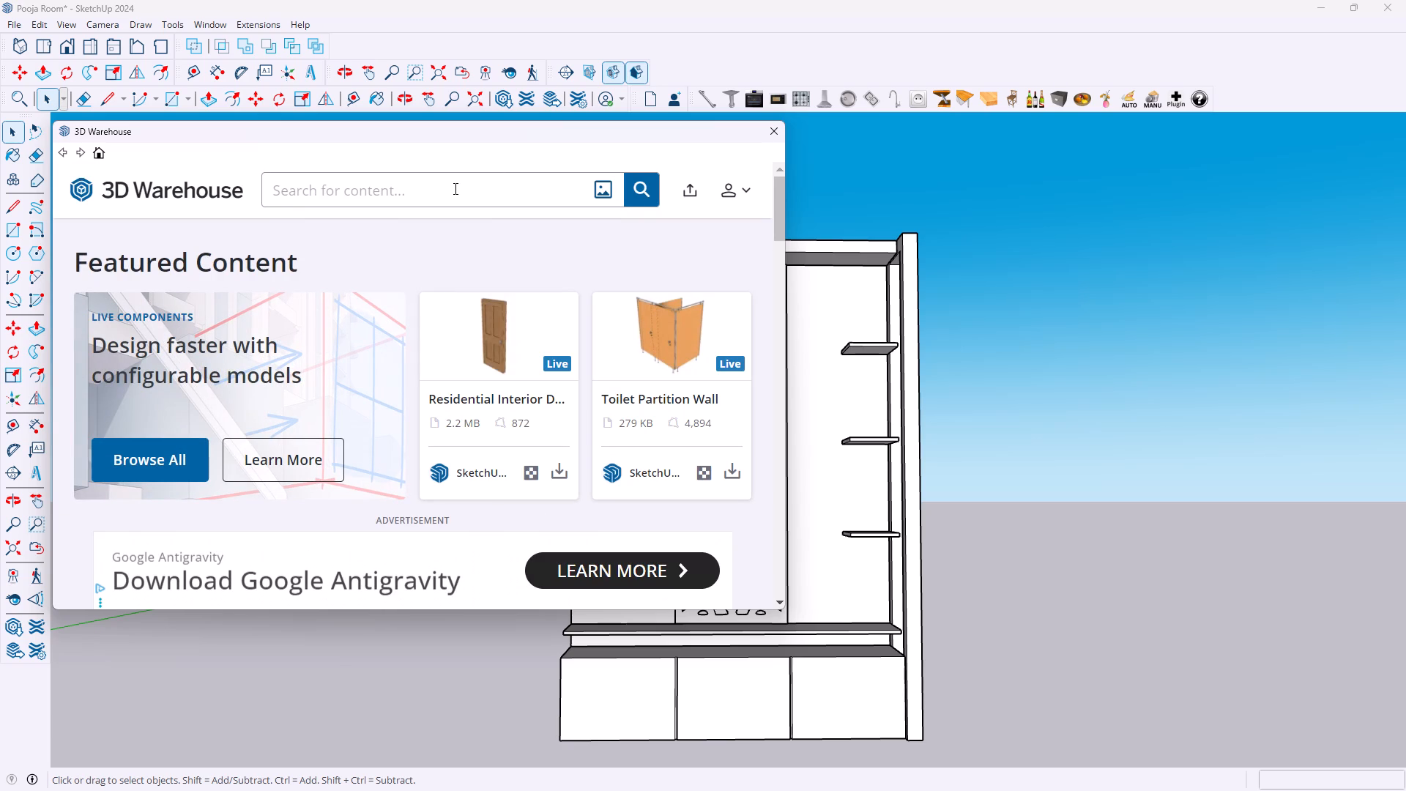
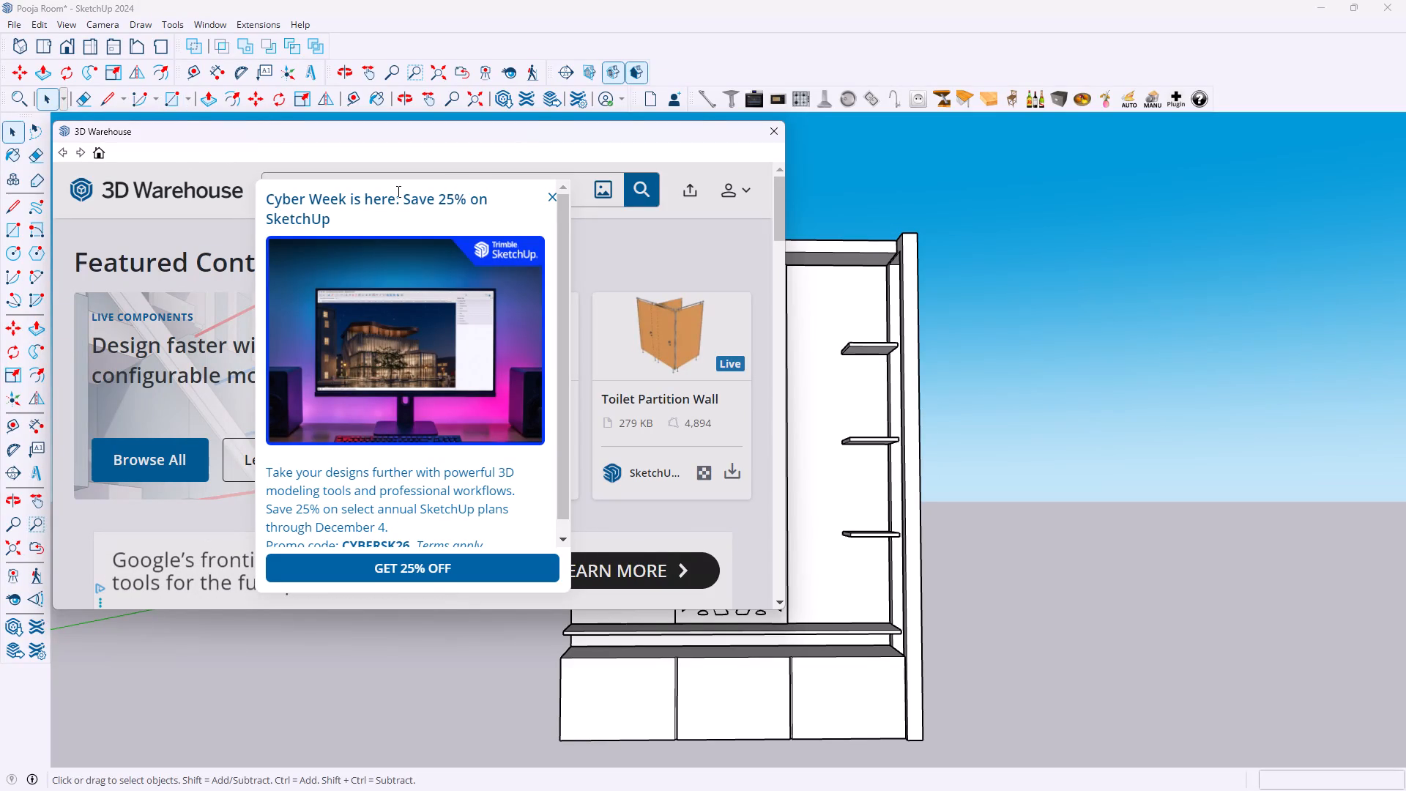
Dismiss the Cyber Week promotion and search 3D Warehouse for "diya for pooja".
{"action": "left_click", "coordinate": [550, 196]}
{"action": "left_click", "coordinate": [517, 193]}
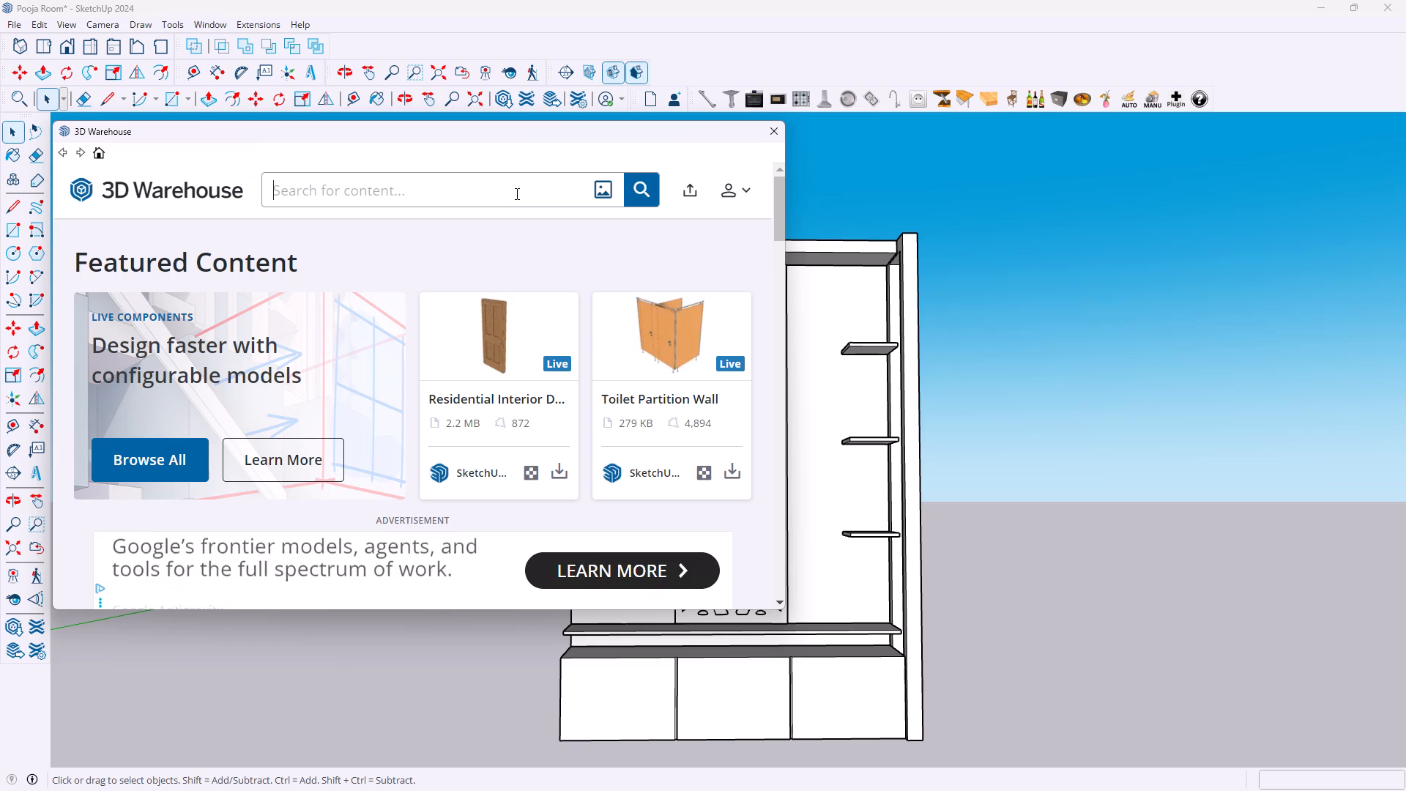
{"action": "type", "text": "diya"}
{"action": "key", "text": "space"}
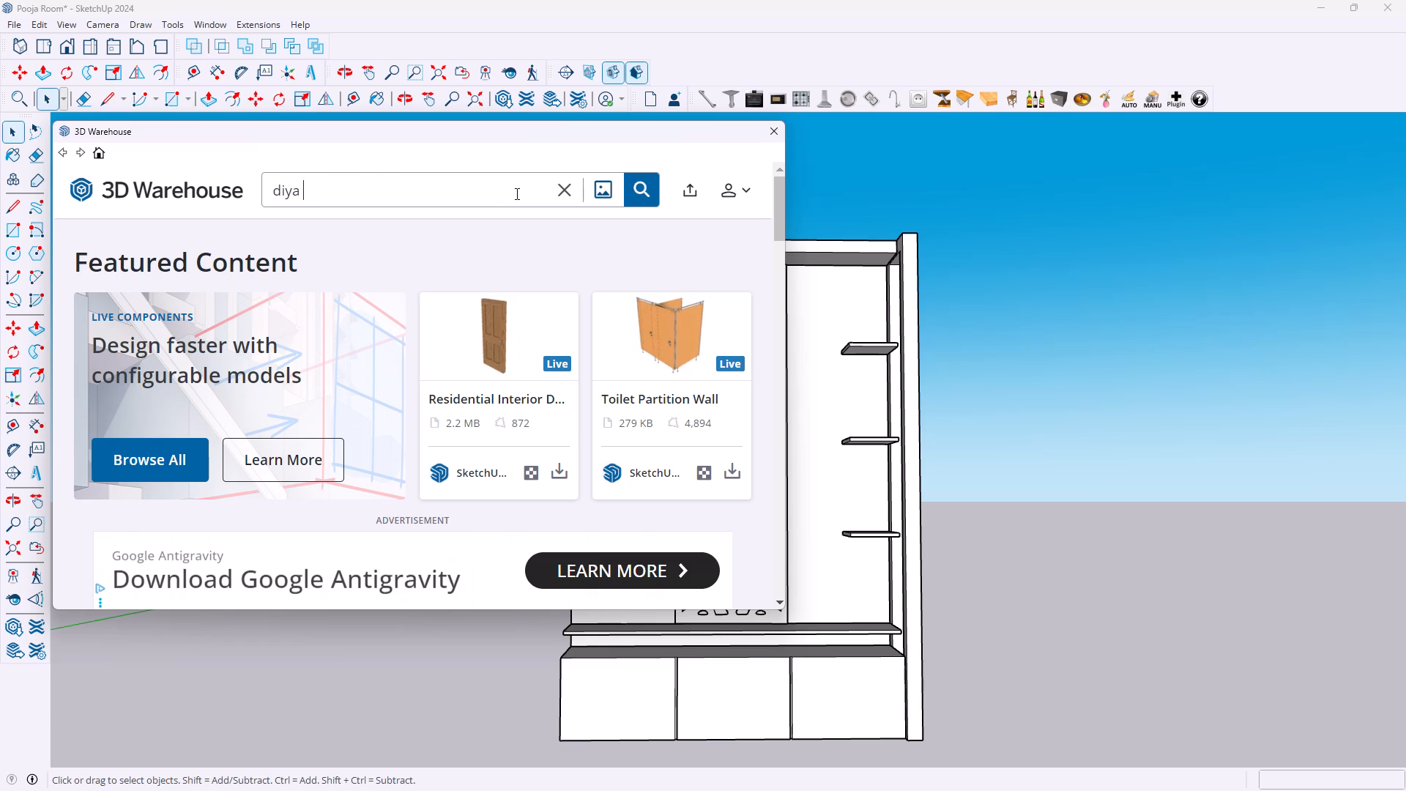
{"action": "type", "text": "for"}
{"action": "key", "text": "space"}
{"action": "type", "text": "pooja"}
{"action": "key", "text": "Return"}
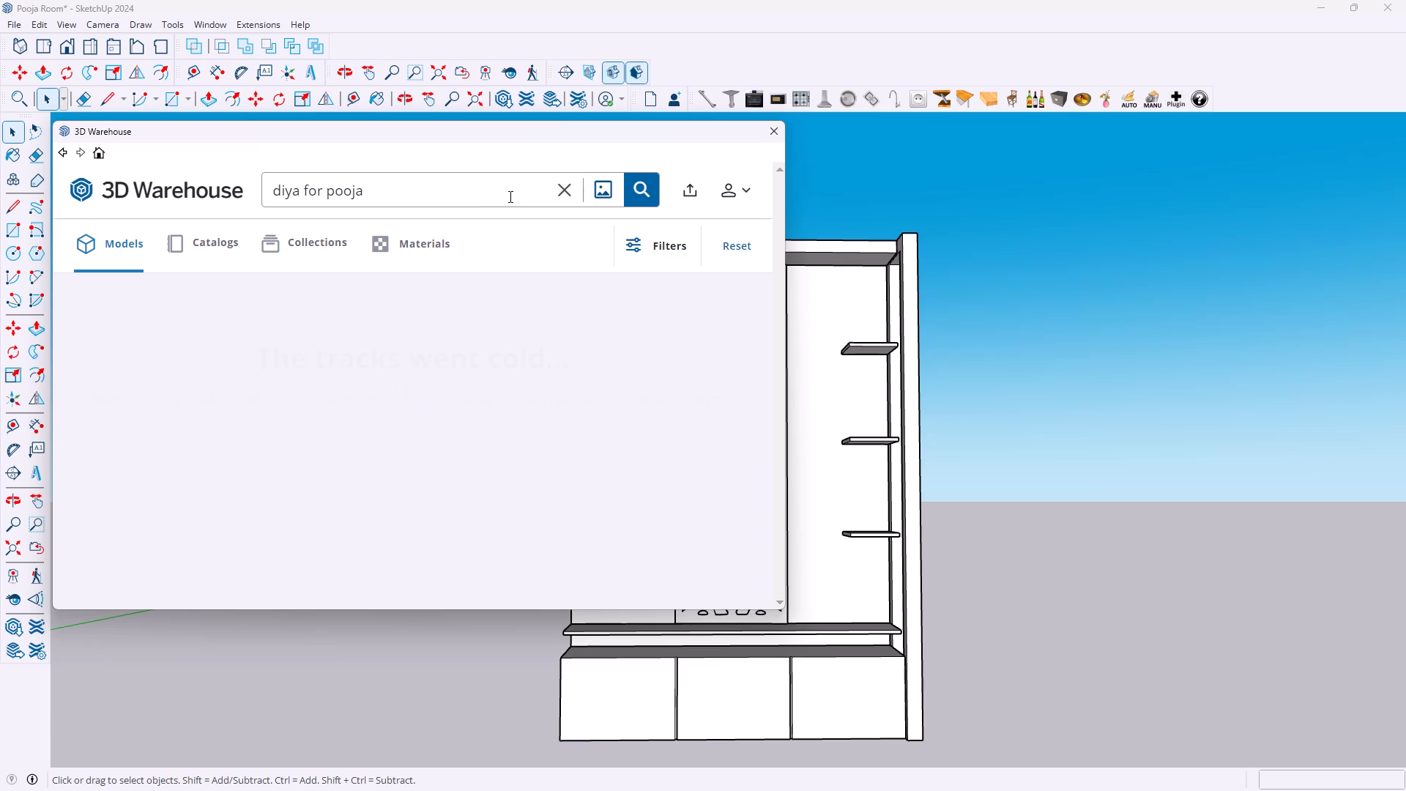
Shorten the 3D Warehouse search to "diya" and run it.
{"action": "left_click", "coordinate": [393, 181]}
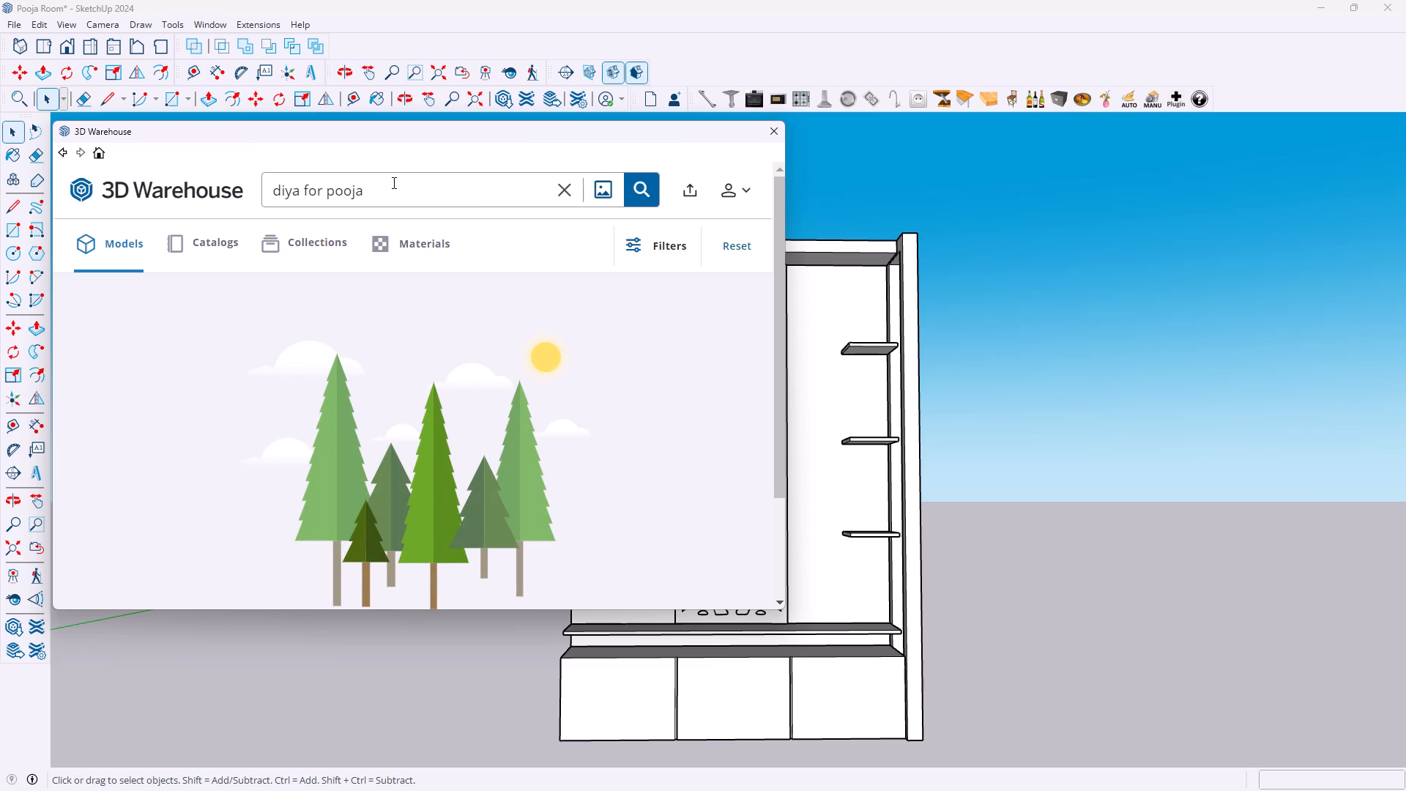
{"action": "key", "text": "BackSpace"}
{"action": "key", "text": "BackSpace"}
{"action": "key", "text": "BackSpace"}
{"action": "key", "text": "BackSpace"}
{"action": "key", "text": "BackSpace"}
{"action": "key", "text": "BackSpace"}
{"action": "key", "text": "BackSpace"}
{"action": "key", "text": "BackSpace"}
{"action": "key", "text": "BackSpace"}
{"action": "key", "text": "BackSpace"}
{"action": "key", "text": "Return"}
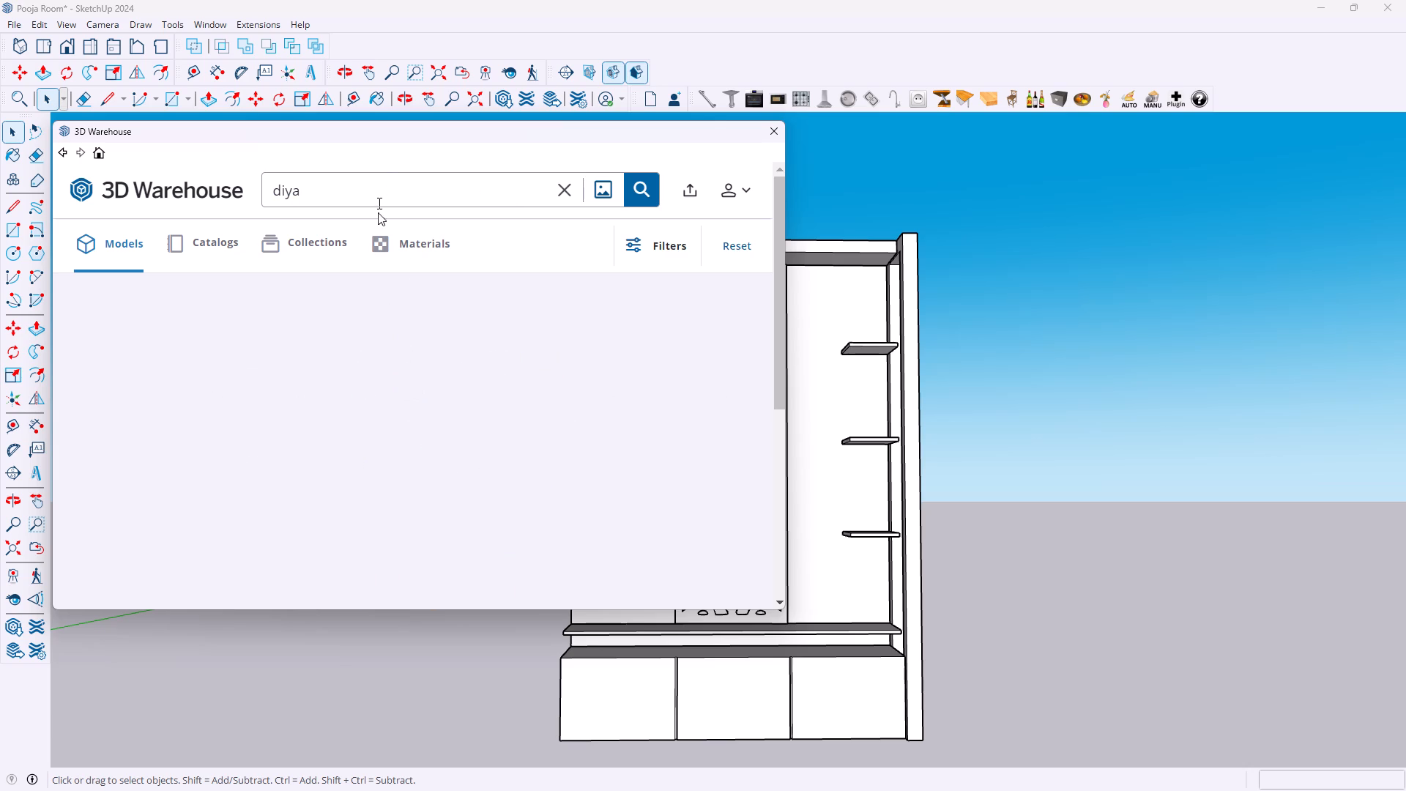
Examine the diya search results for a lamp model that suits the pooja unit.
{"action": "scroll", "coordinate": [364, 366], "scroll_direction": "down", "scroll_amount": 5}
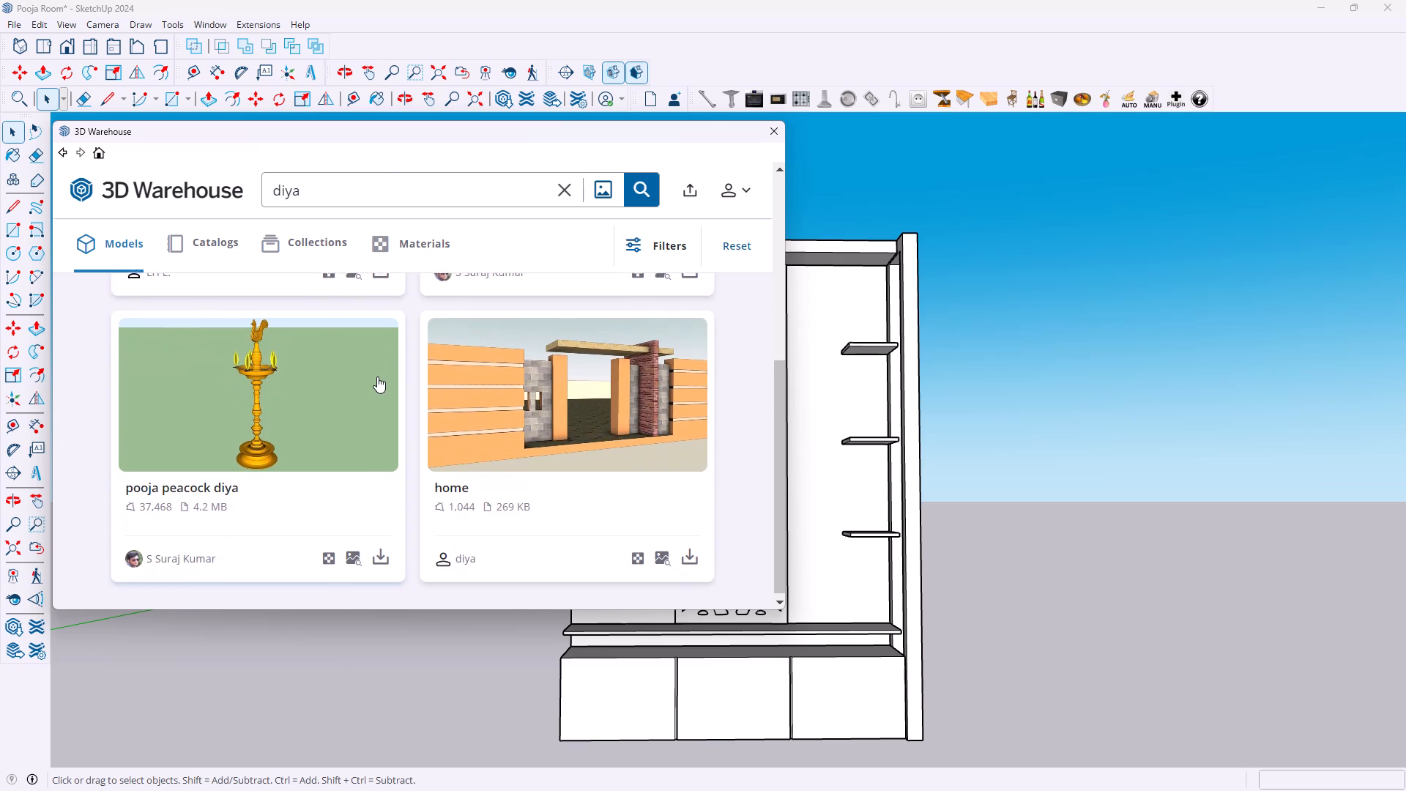
{"action": "scroll", "coordinate": [377, 377], "scroll_direction": "down", "scroll_amount": 3}
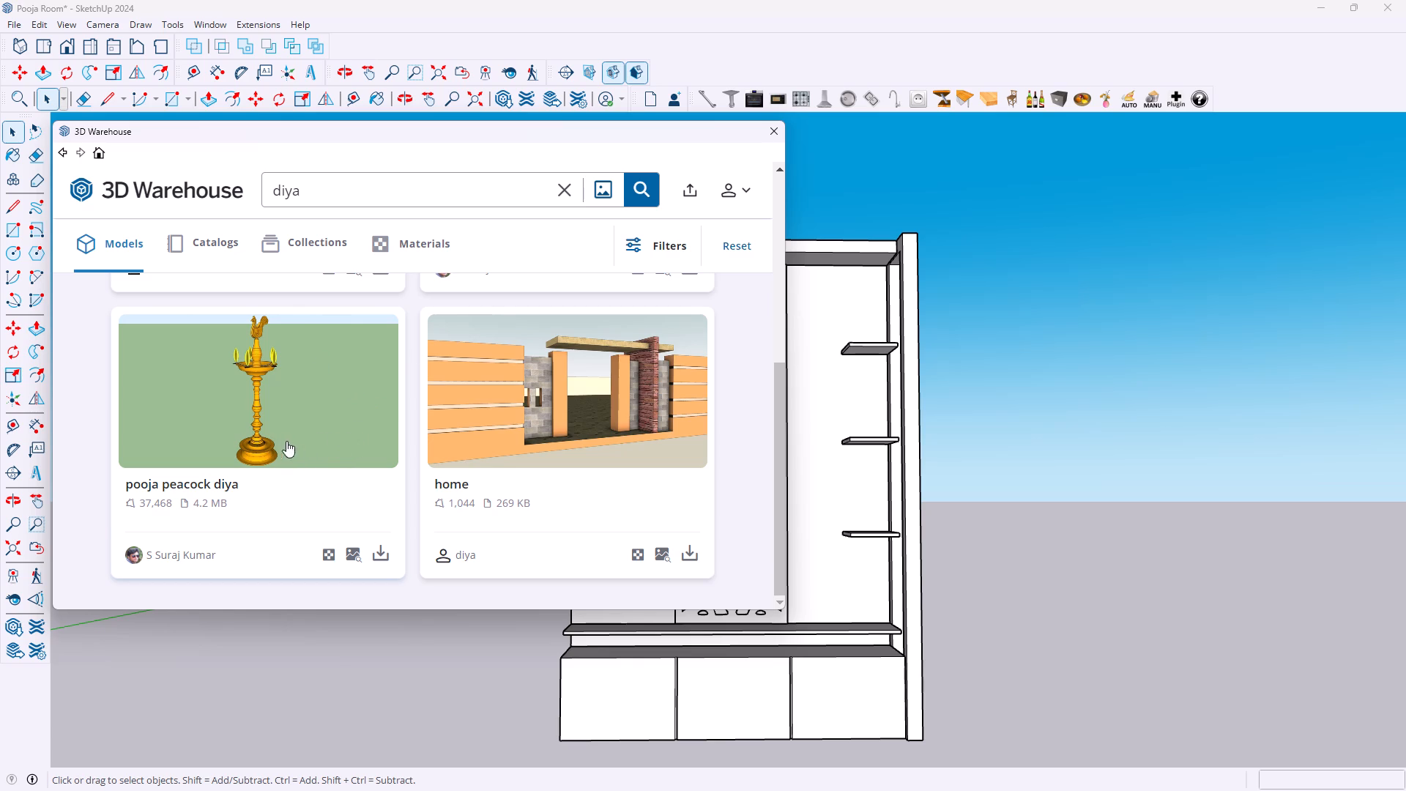
{"action": "scroll", "coordinate": [299, 467], "scroll_direction": "up", "scroll_amount": 4}
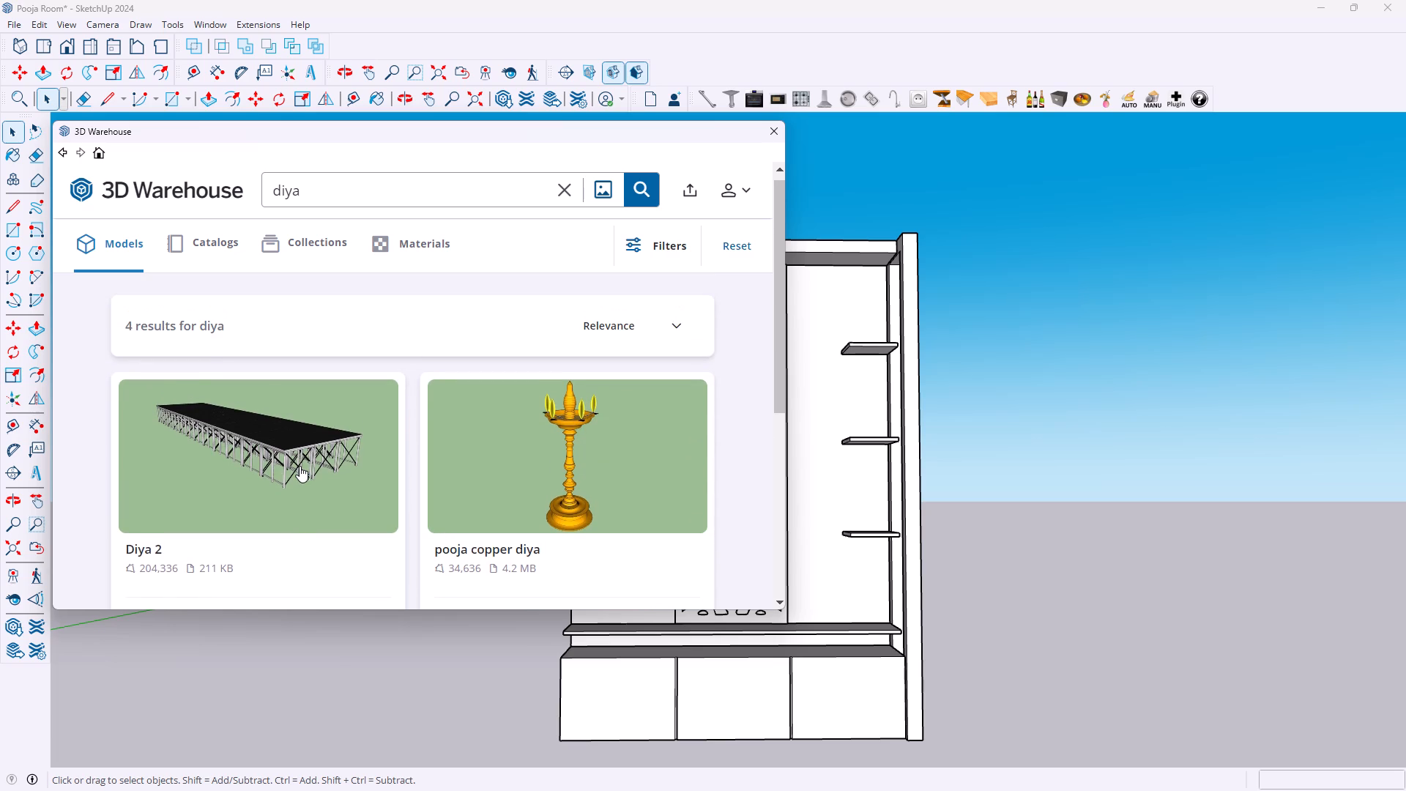
{"action": "scroll", "coordinate": [302, 466], "scroll_direction": "down", "scroll_amount": 3}
{"action": "scroll", "coordinate": [308, 466], "scroll_direction": "up", "scroll_amount": 3}
{"action": "scroll", "coordinate": [311, 466], "scroll_direction": "down", "scroll_amount": 3}
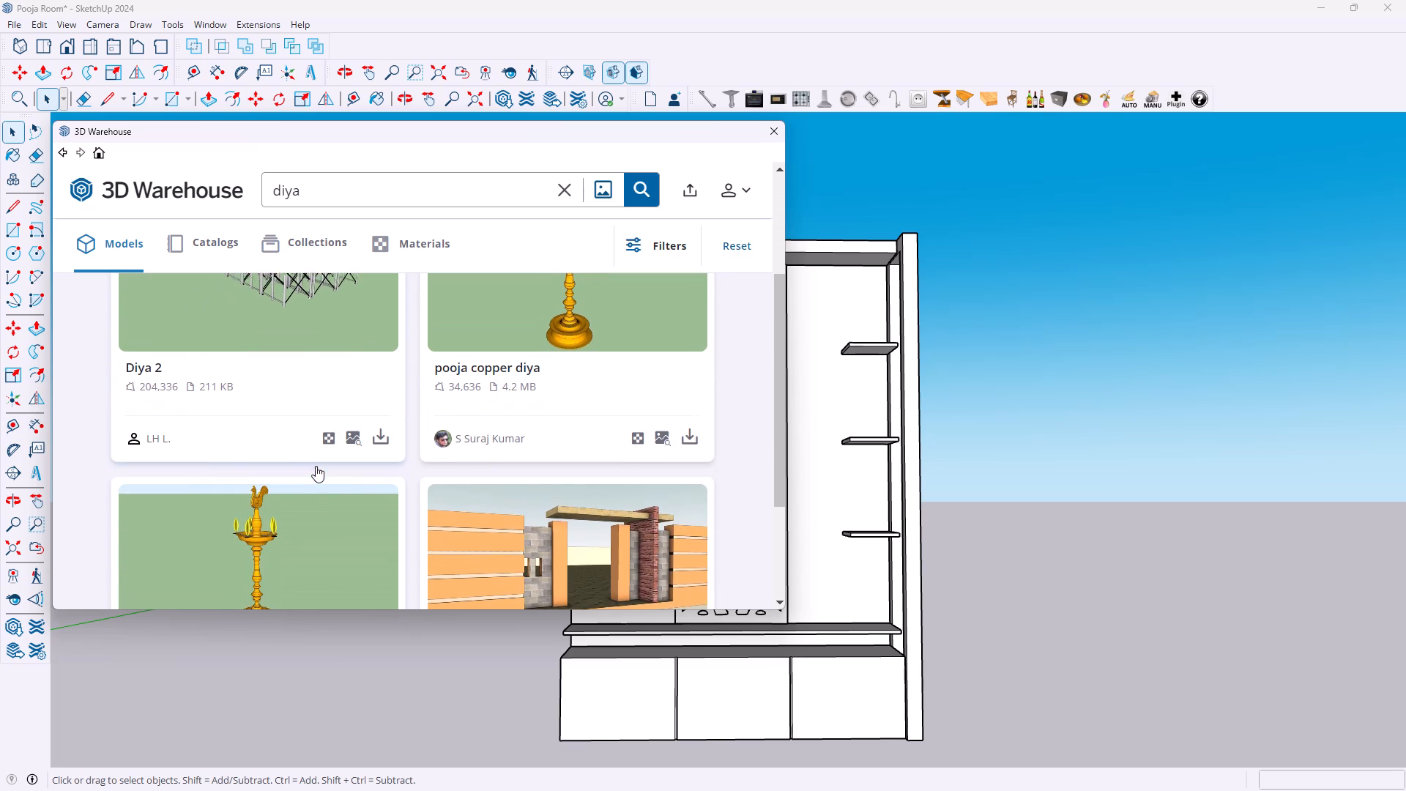
{"action": "scroll", "coordinate": [316, 466], "scroll_direction": "down", "scroll_amount": 1}
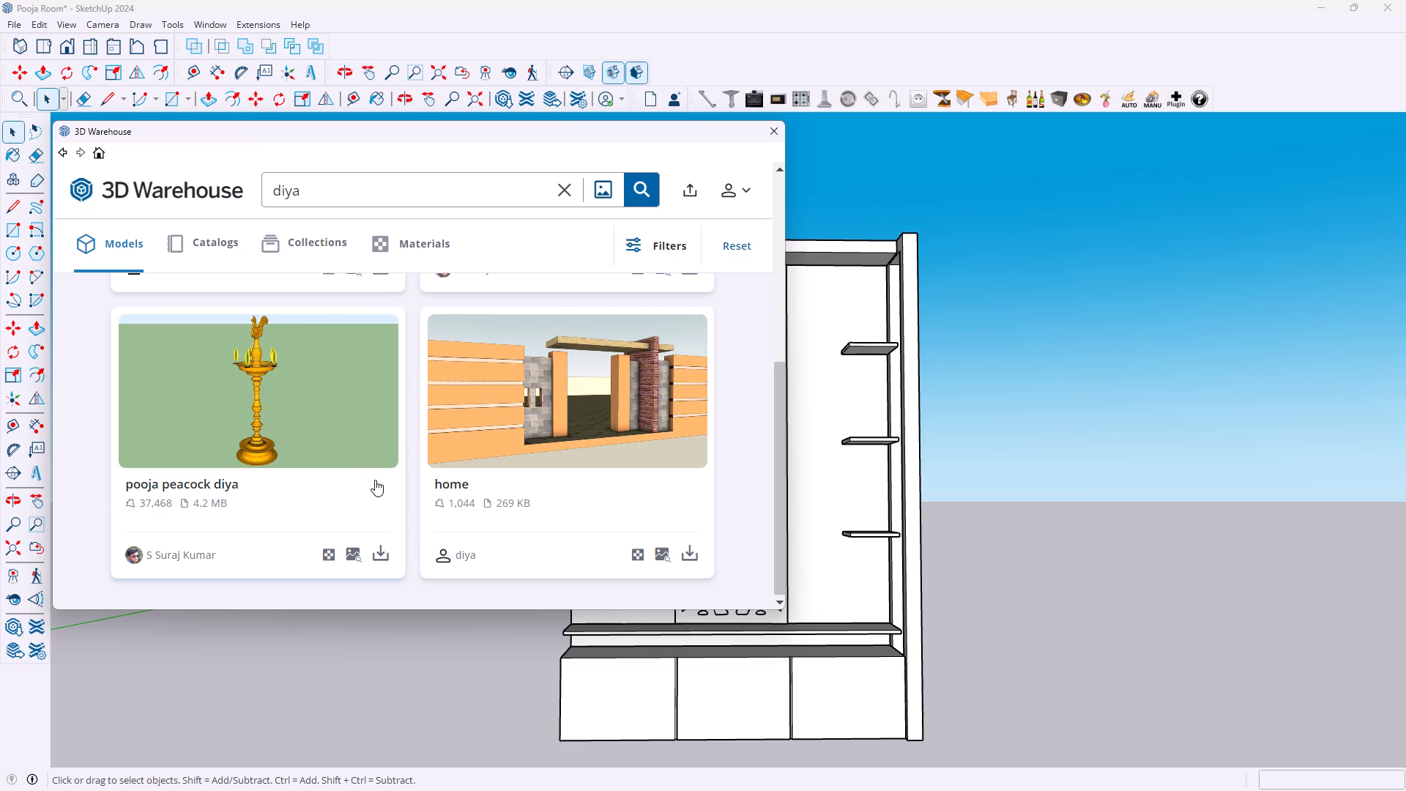
Start downloading the pooja peacock diya as a separate file instead of loading it into the model, declining the subscription offer.
{"action": "left_click", "coordinate": [382, 555]}
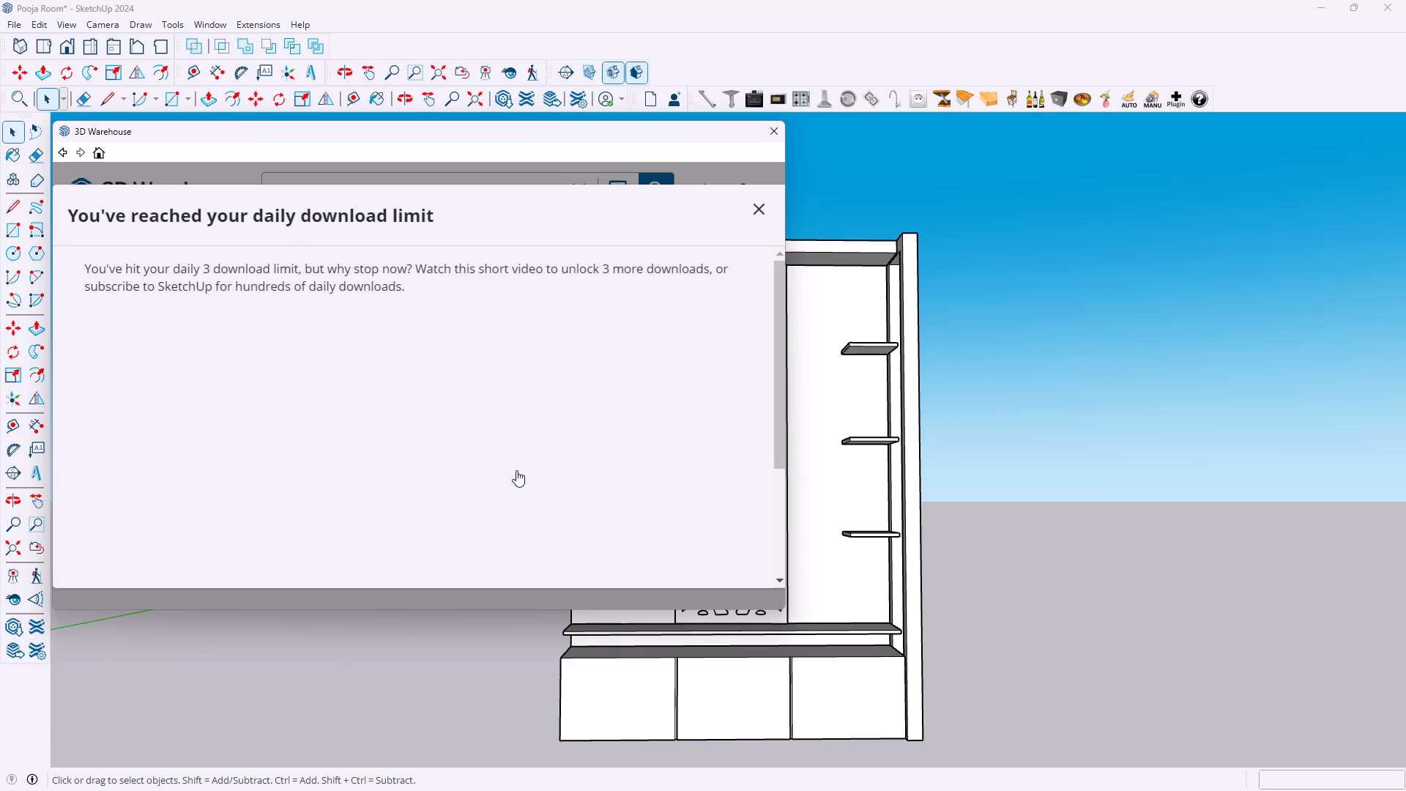
{"action": "scroll", "coordinate": [393, 406], "scroll_direction": "down", "scroll_amount": 3}
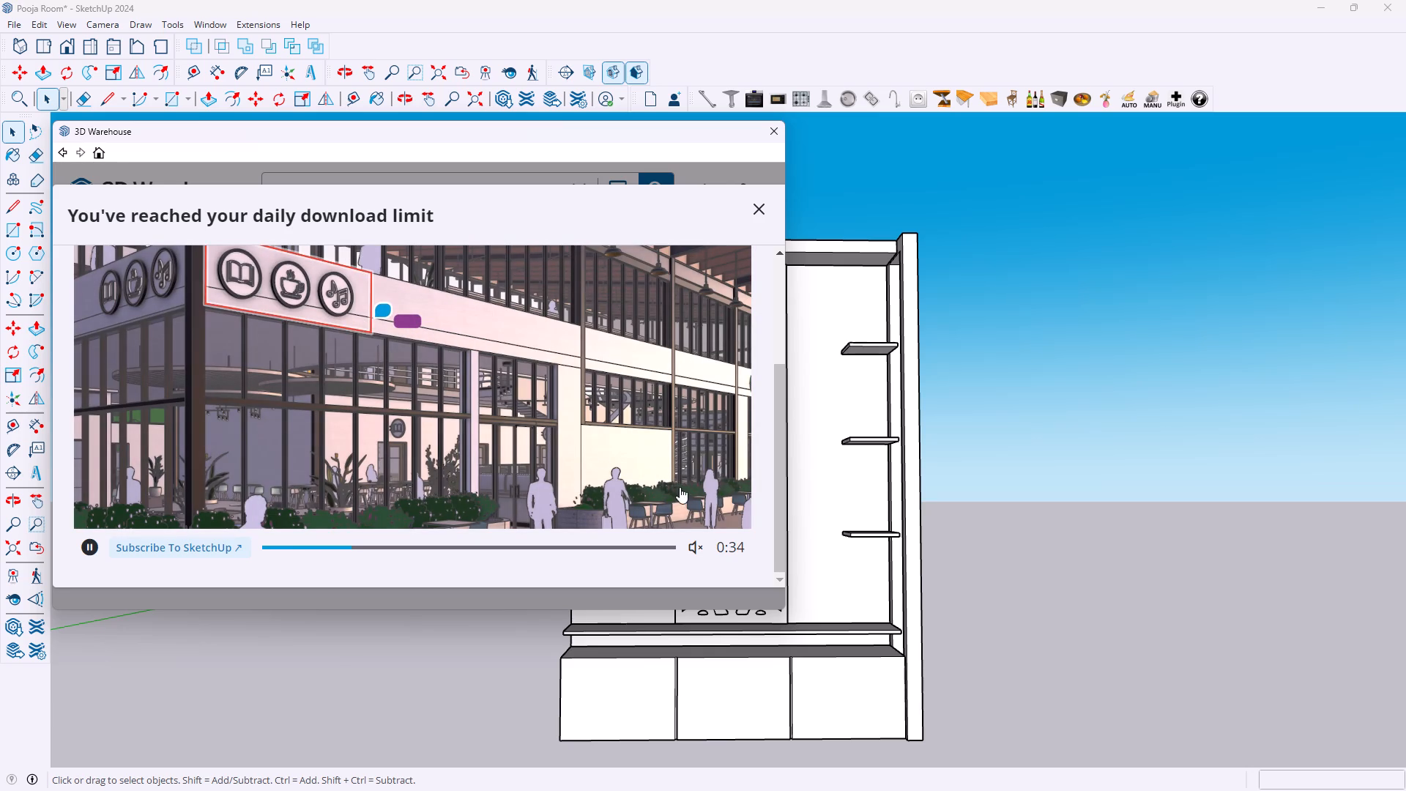
{"action": "left_click", "coordinate": [713, 499]}
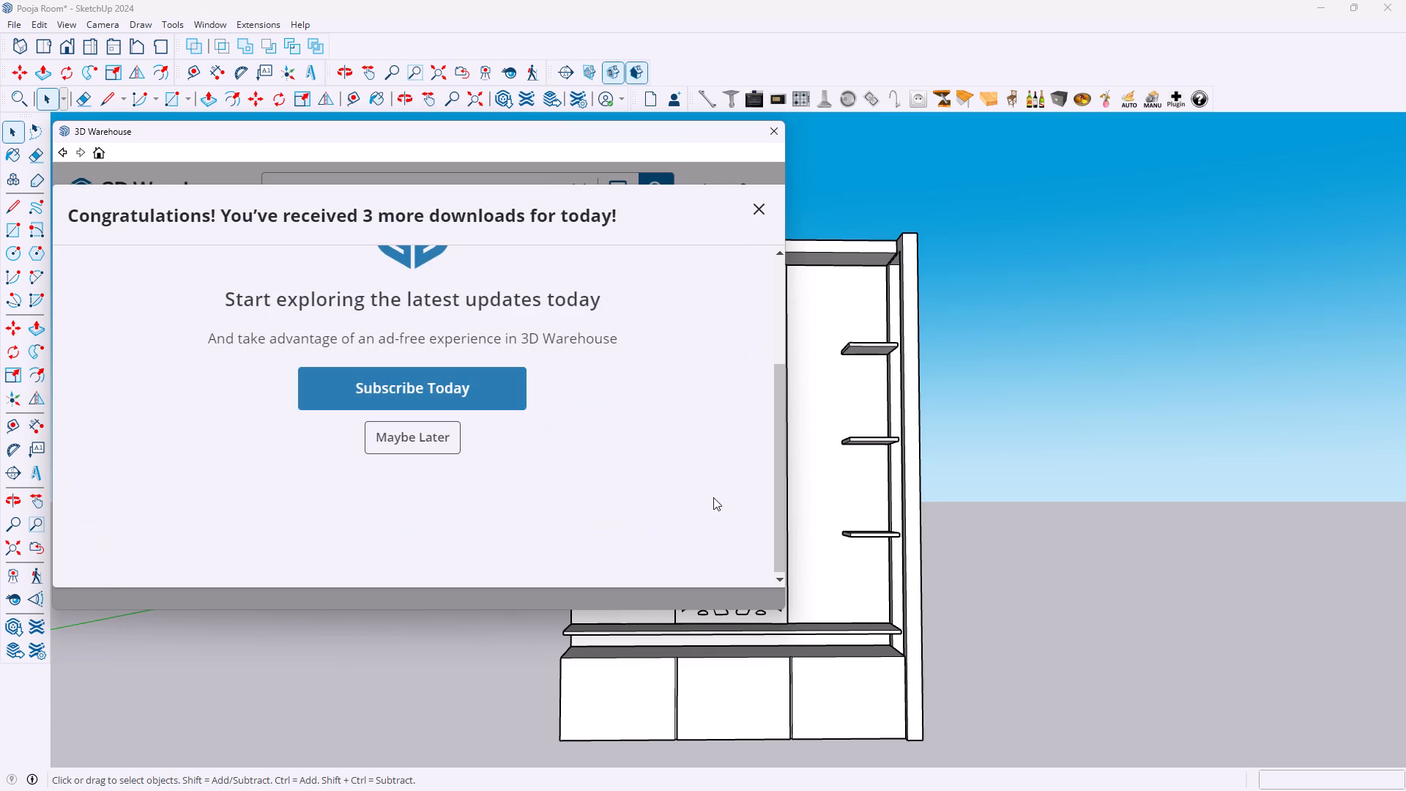
{"action": "left_click", "coordinate": [436, 442]}
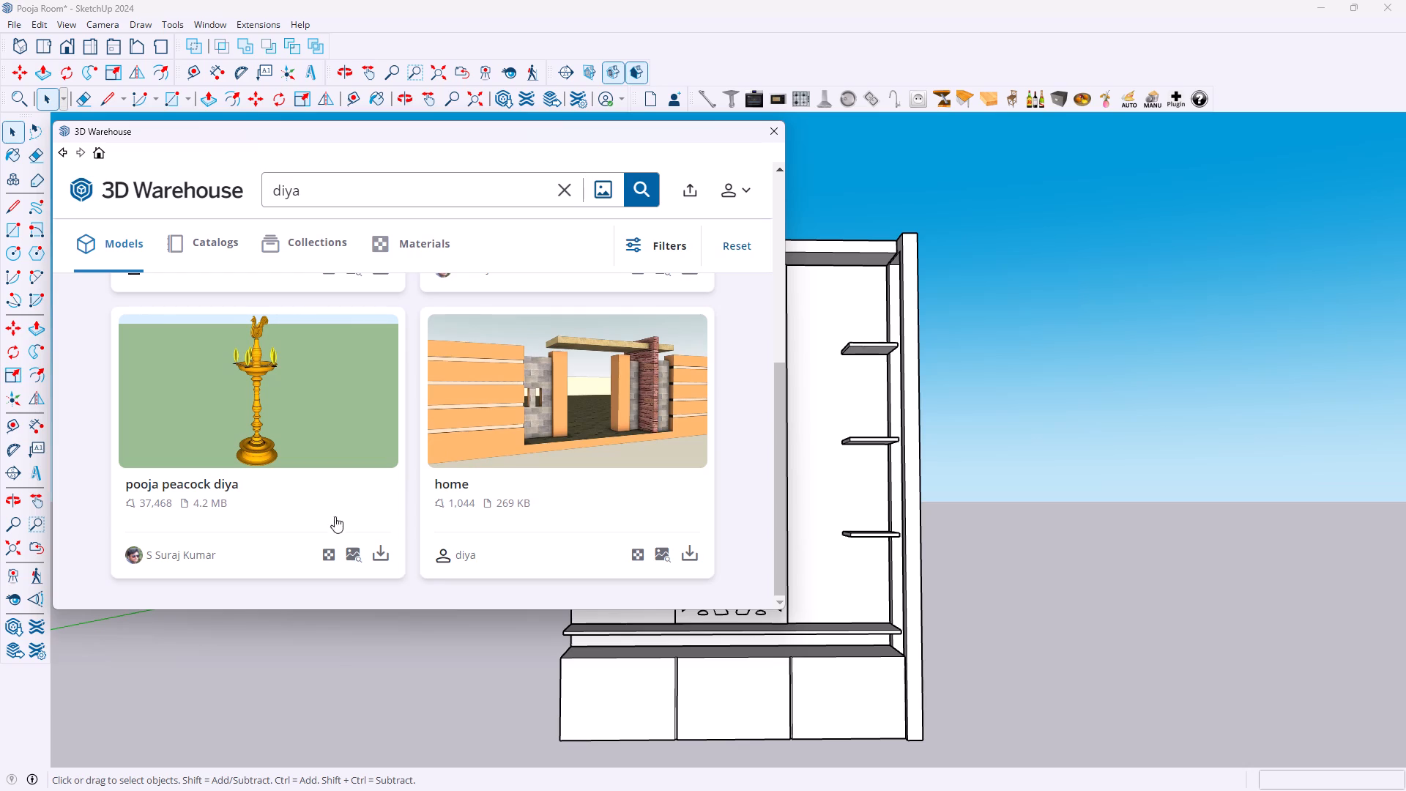
{"action": "left_click", "coordinate": [380, 555]}
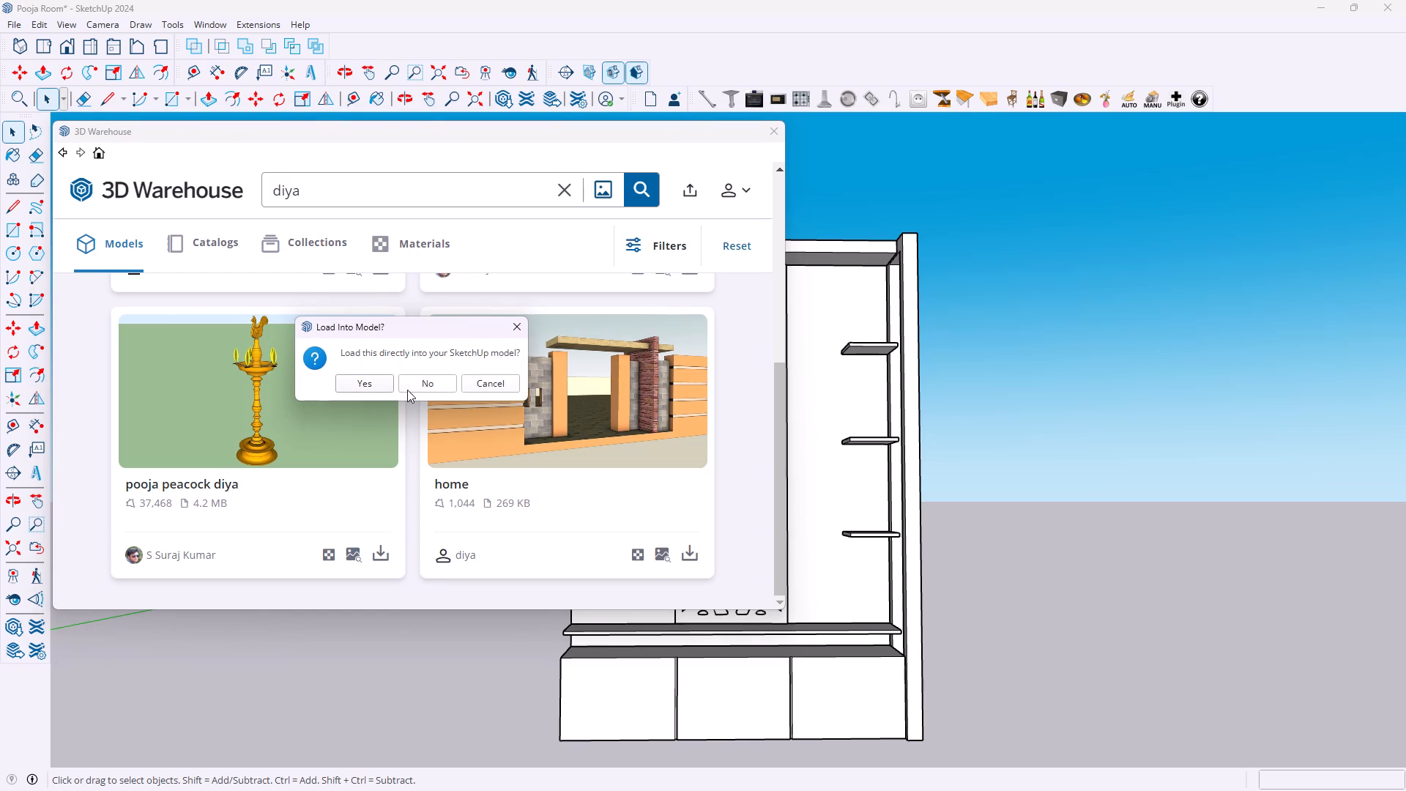
{"action": "left_click", "coordinate": [418, 385]}
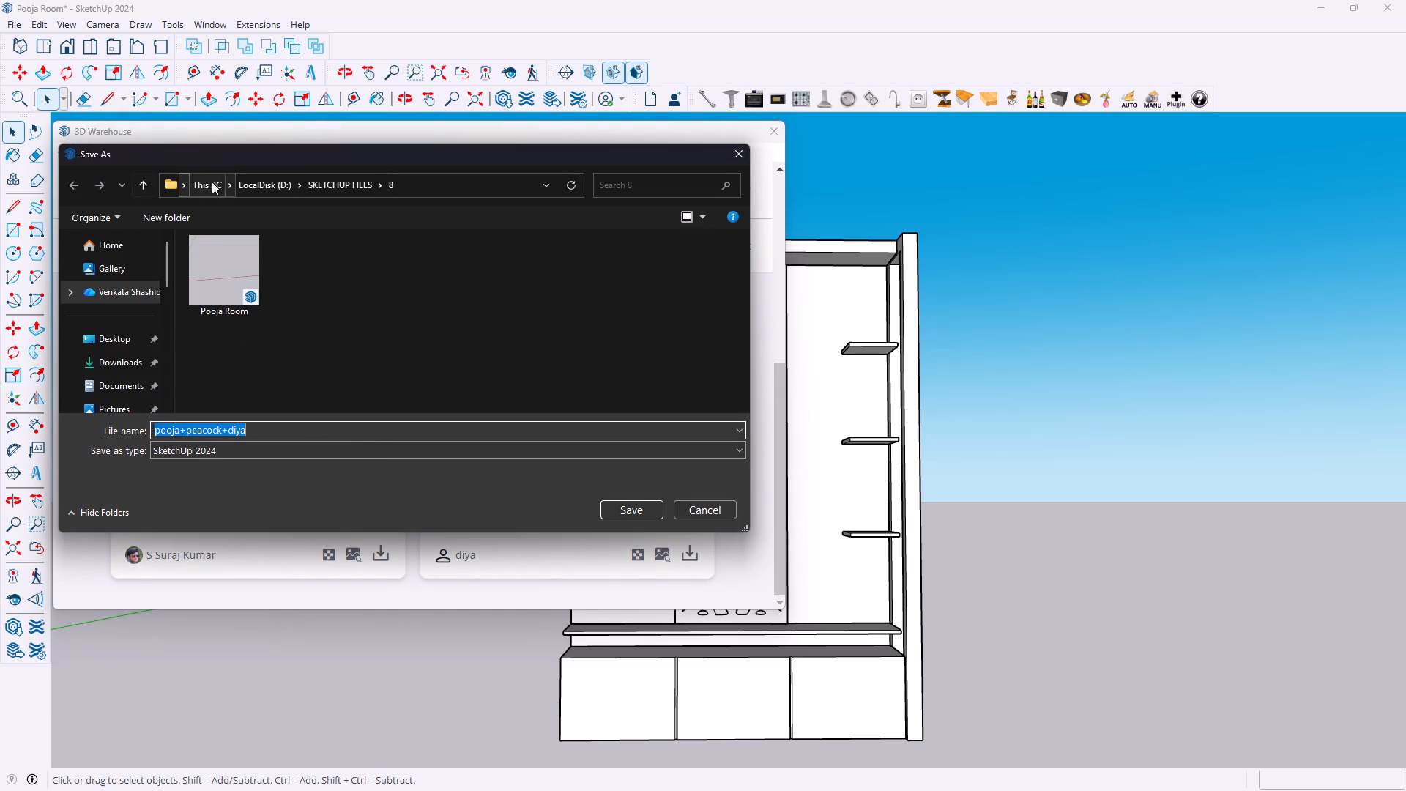
Create a folder named 3D Objects inside SKETCHUP FILES and choose it as the download's save location.
{"action": "left_click", "coordinate": [341, 187]}
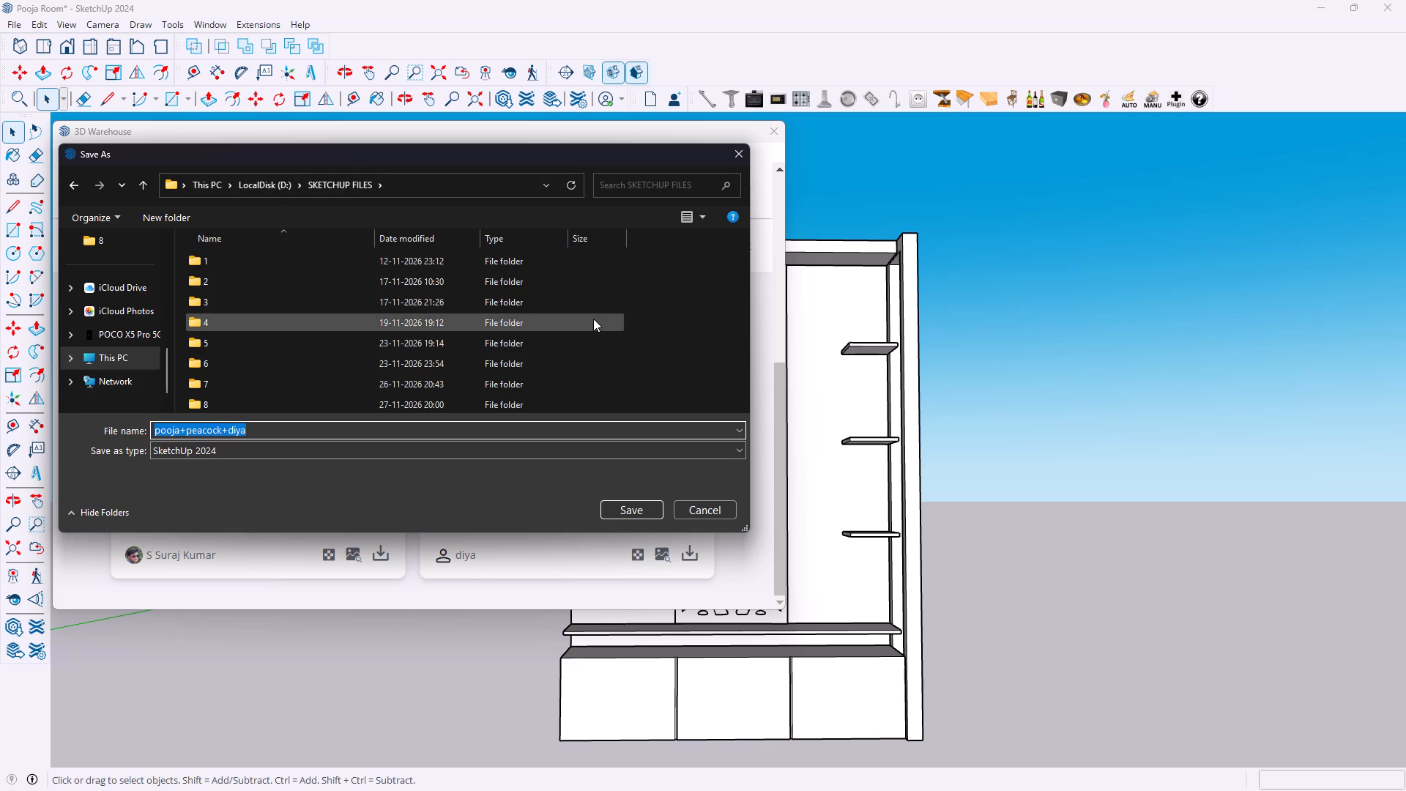
{"action": "right_click", "coordinate": [666, 306]}
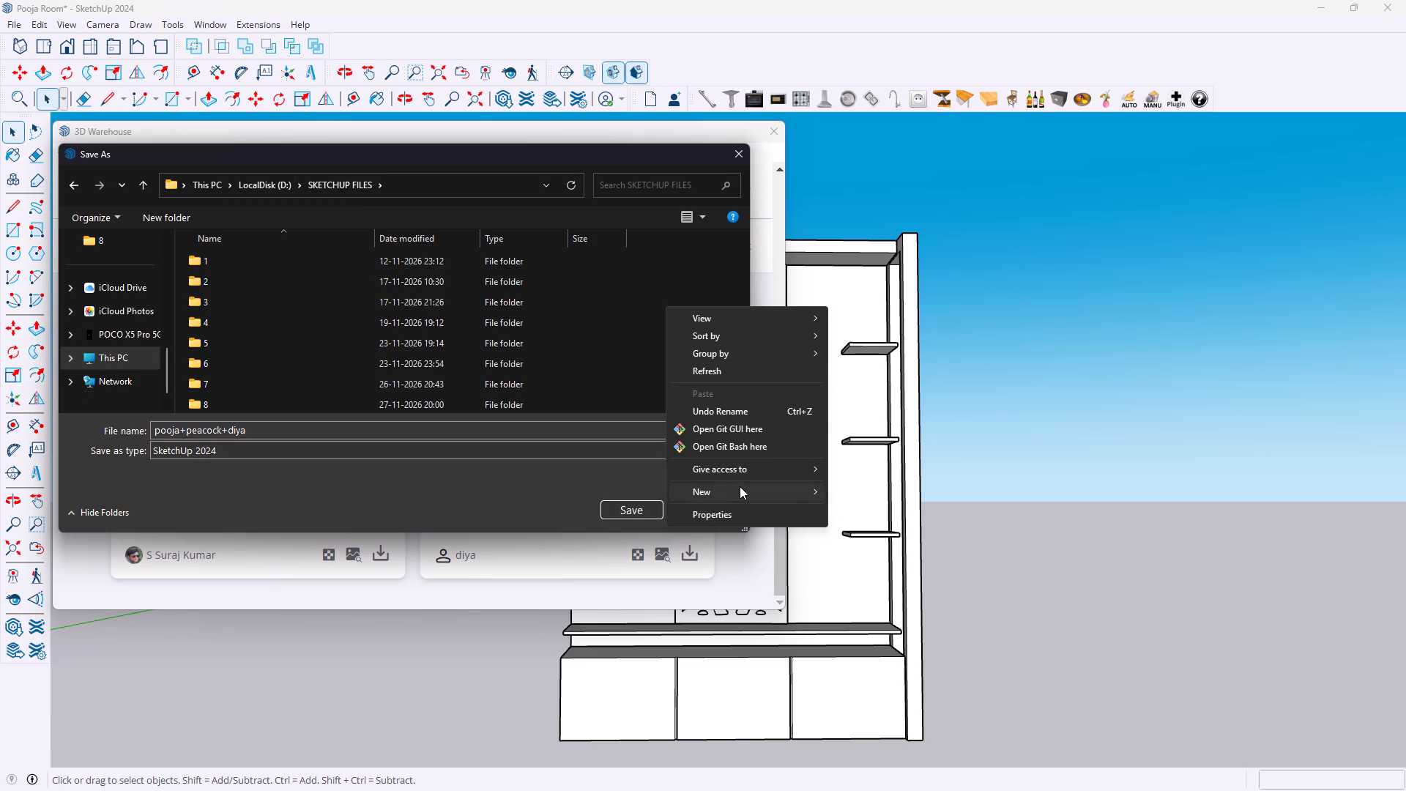
{"action": "left_click", "coordinate": [740, 486]}
{"action": "left_click", "coordinate": [841, 491]}
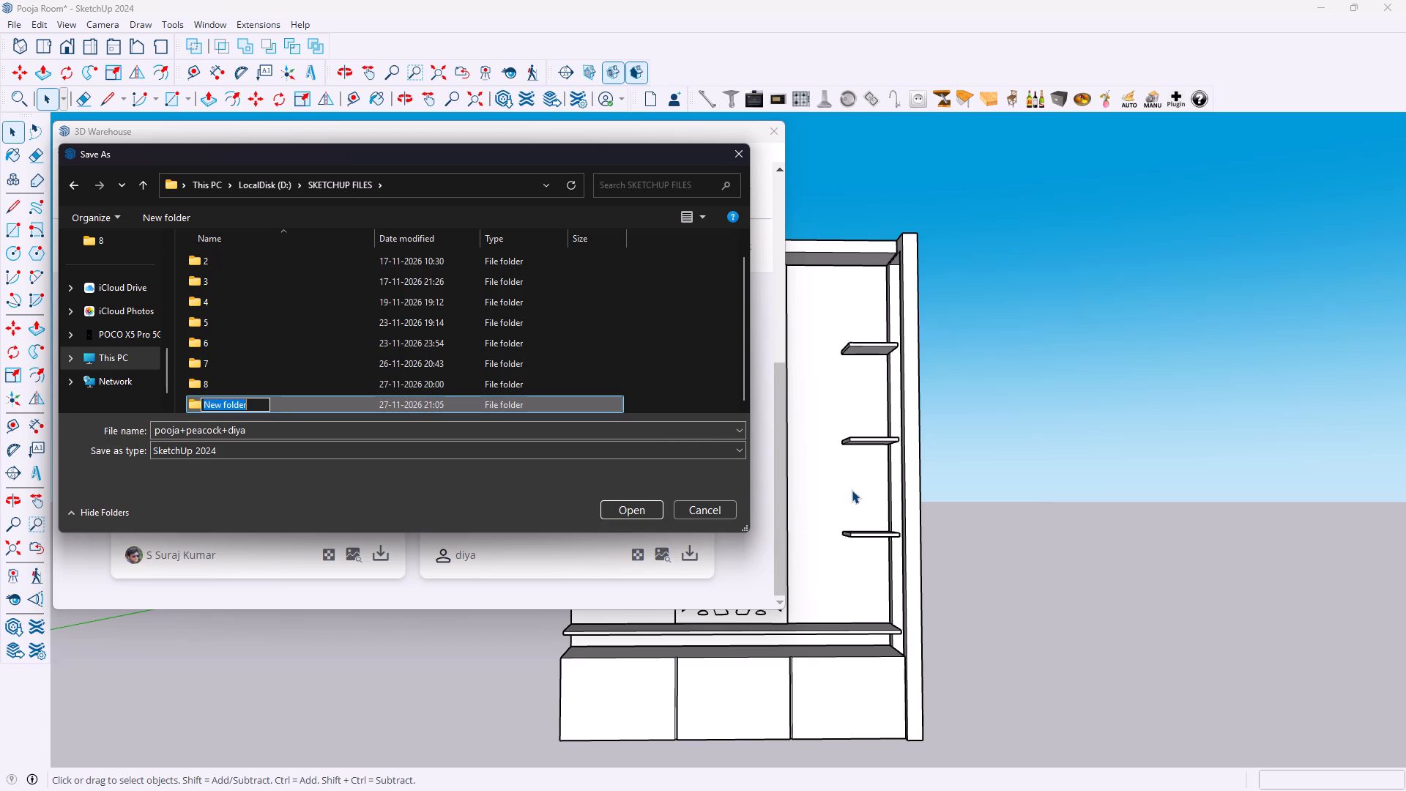
{"action": "key", "text": "shift+numbersign"}
{"action": "type", "text": "d"}
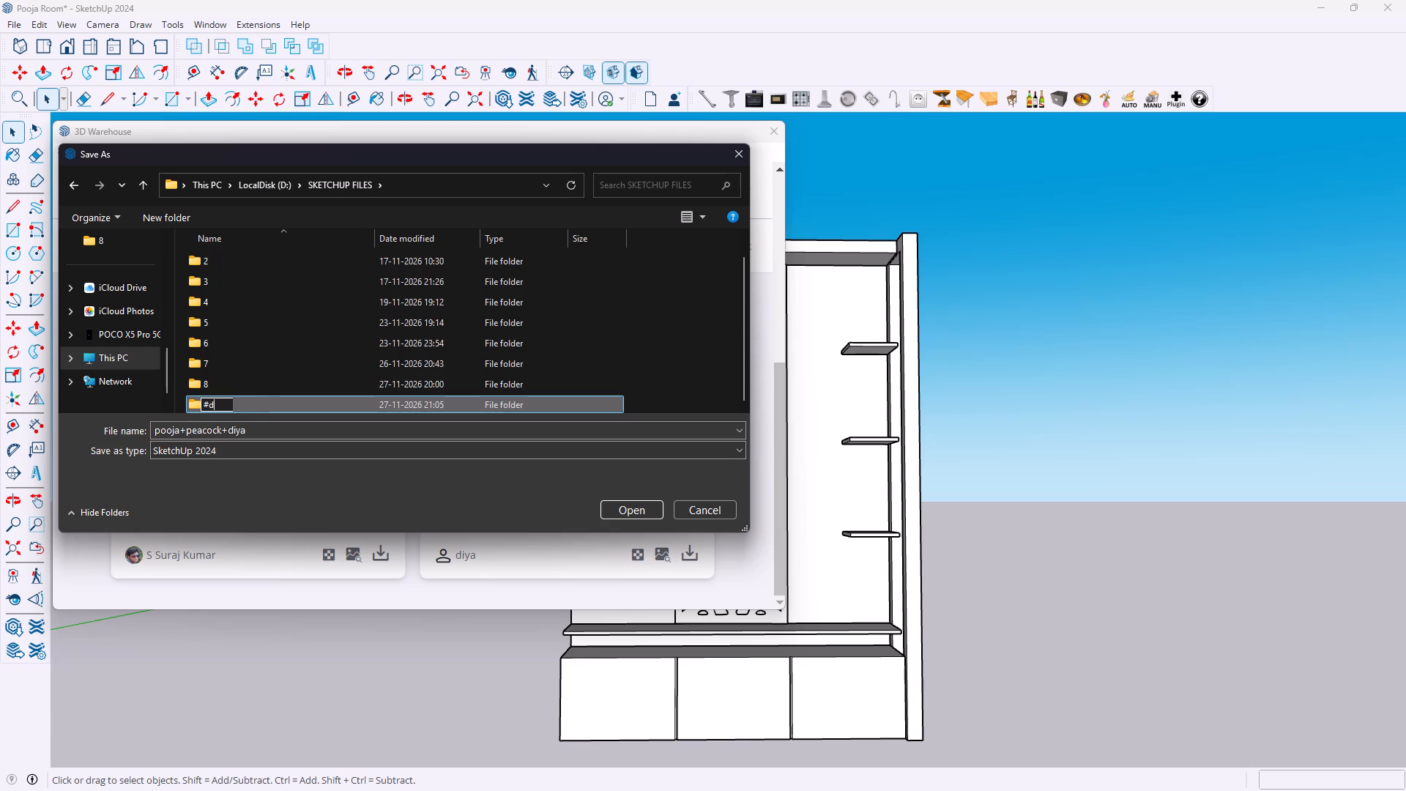
{"action": "key", "text": "space"}
{"action": "key", "text": "BackSpace"}
{"action": "key", "text": "BackSpace"}
{"action": "key", "text": "BackSpace"}
{"action": "key", "text": "3"}
{"action": "type", "text": "D o"}
{"action": "key", "text": "b"}
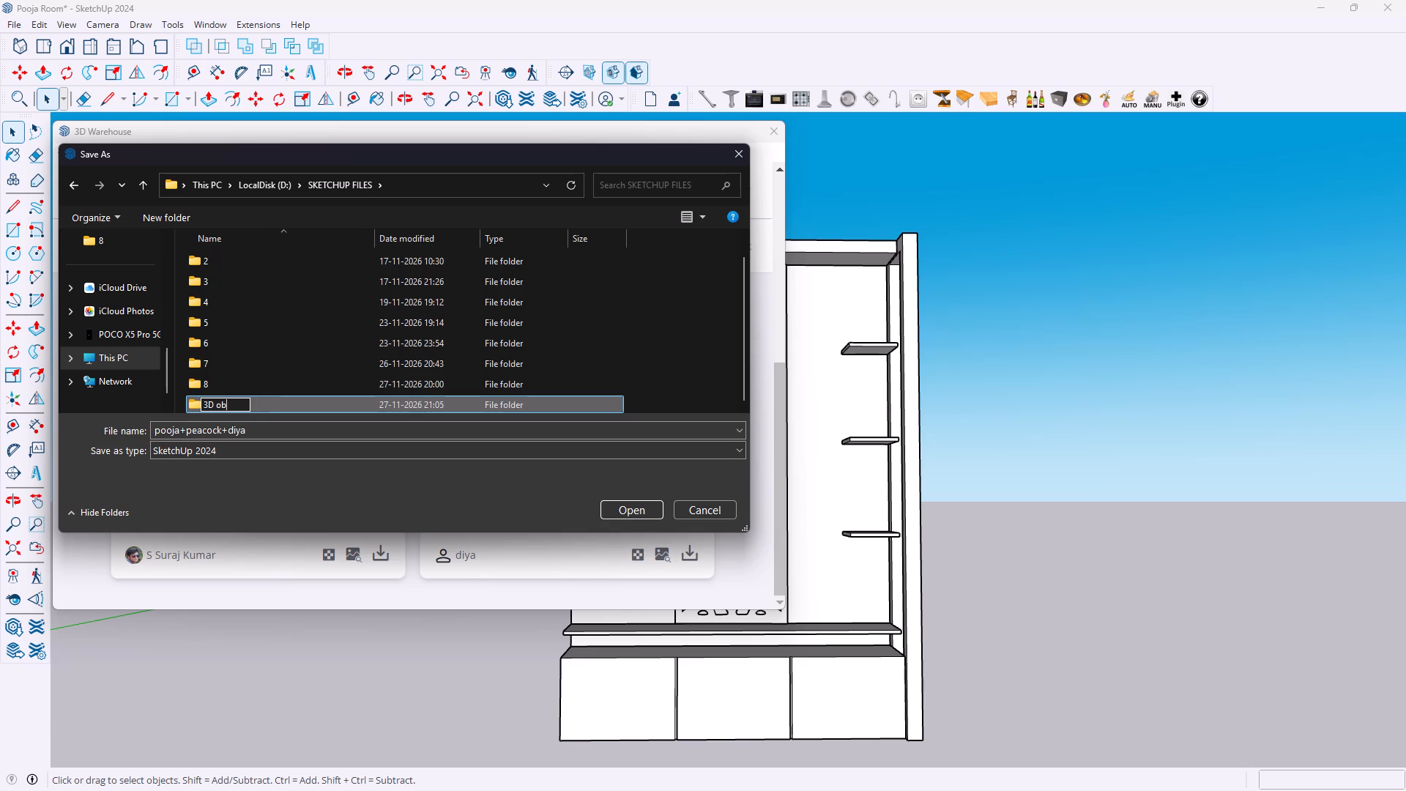
{"action": "type", "text": "ecjts"}
{"action": "key", "text": "BackSpace"}
{"action": "key", "text": "BackSpace"}
{"action": "key", "text": "BackSpace"}
{"action": "key", "text": "BackSpace"}
{"action": "key", "text": "BackSpace"}
{"action": "key", "text": "j"}
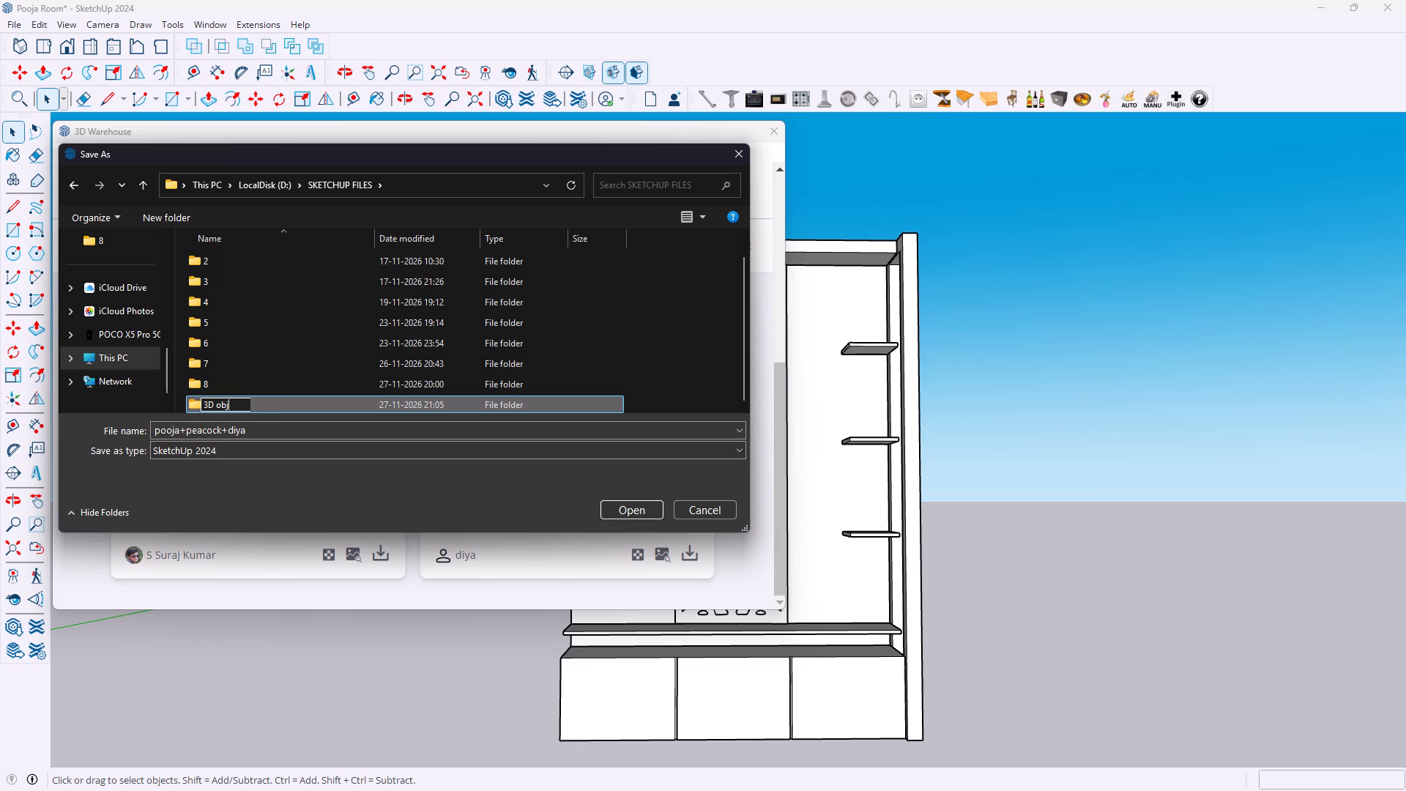
{"action": "type", "text": "ects"}
{"action": "key", "text": "ctrl+Left"}
{"action": "key", "text": "Right"}
{"action": "key", "text": "BackSpace"}
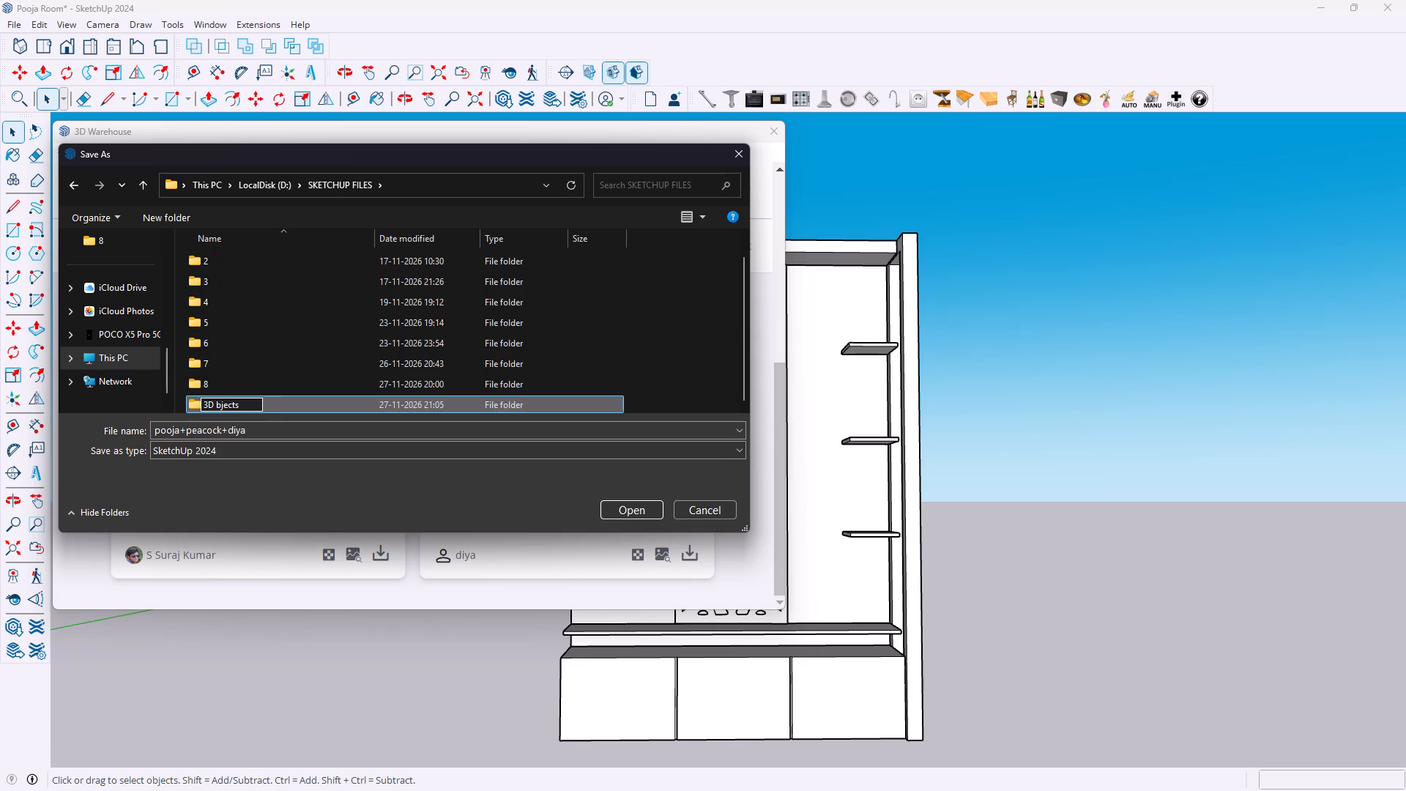
{"action": "key", "text": "shift+o"}
{"action": "key", "text": "Return"}
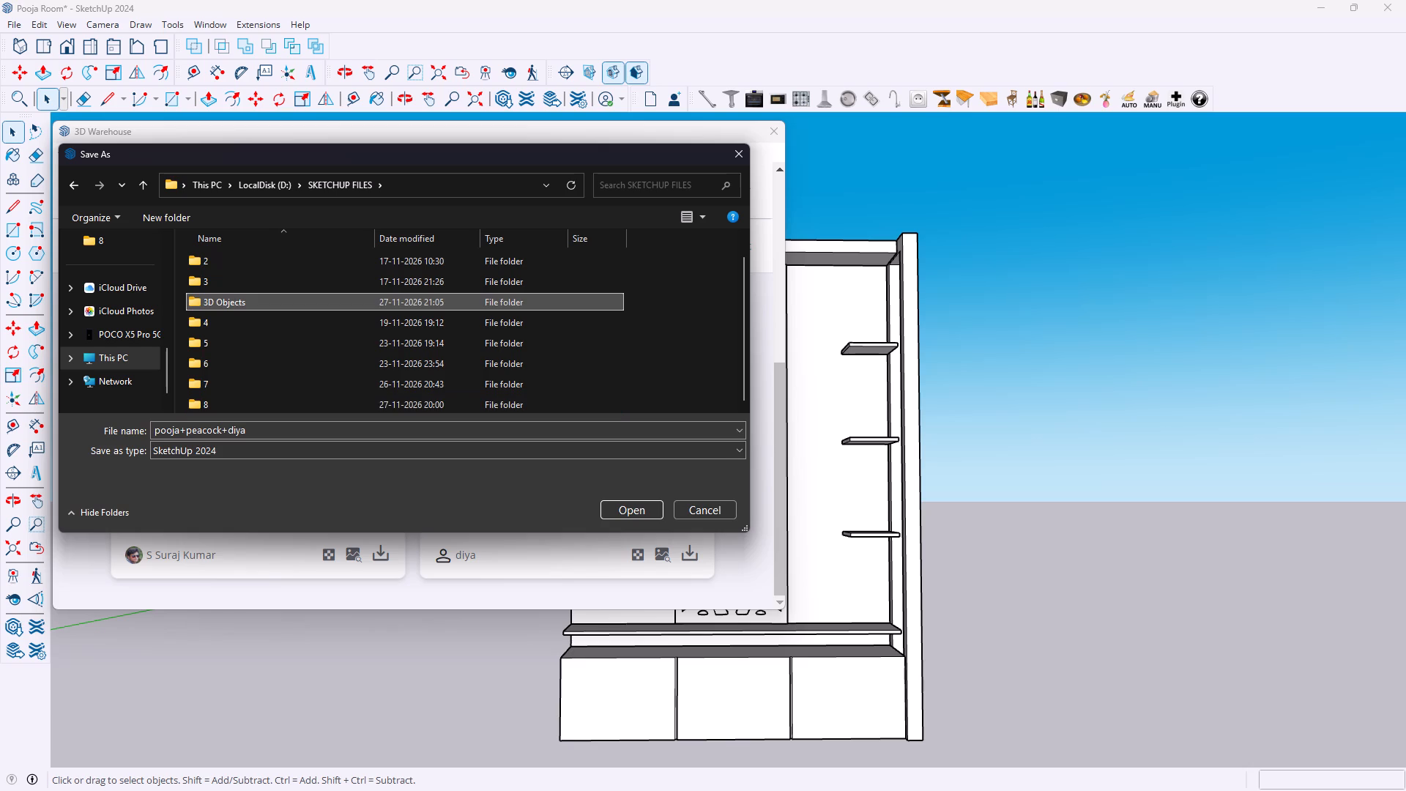
{"action": "key", "text": "Return"}
Create a folder named Pooja Room inside 3D Objects and save the pooja peacock diya model in it as a SketchUp 2024 file.
{"action": "right_click", "coordinate": [300, 305]}
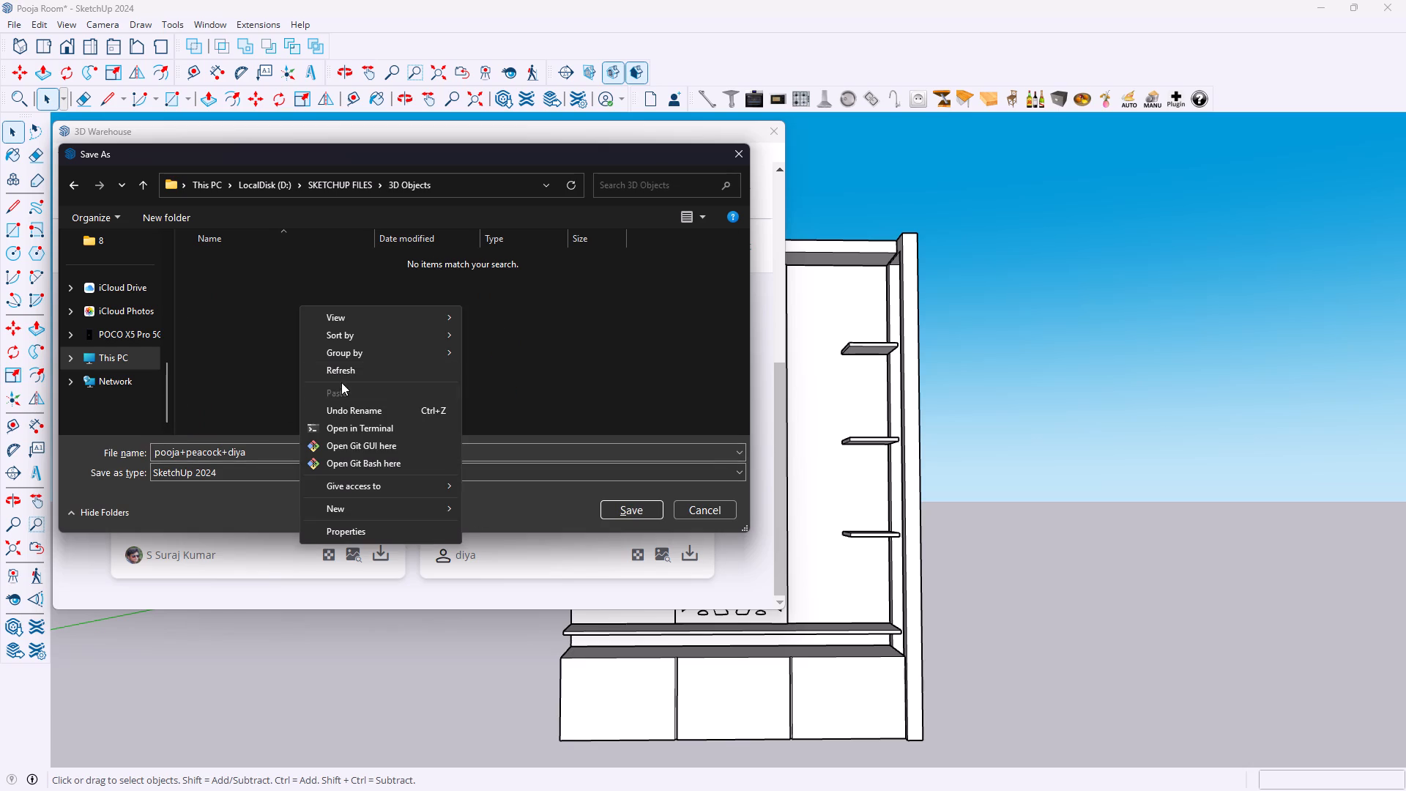
{"action": "left_click", "coordinate": [368, 502]}
{"action": "left_click", "coordinate": [552, 512]}
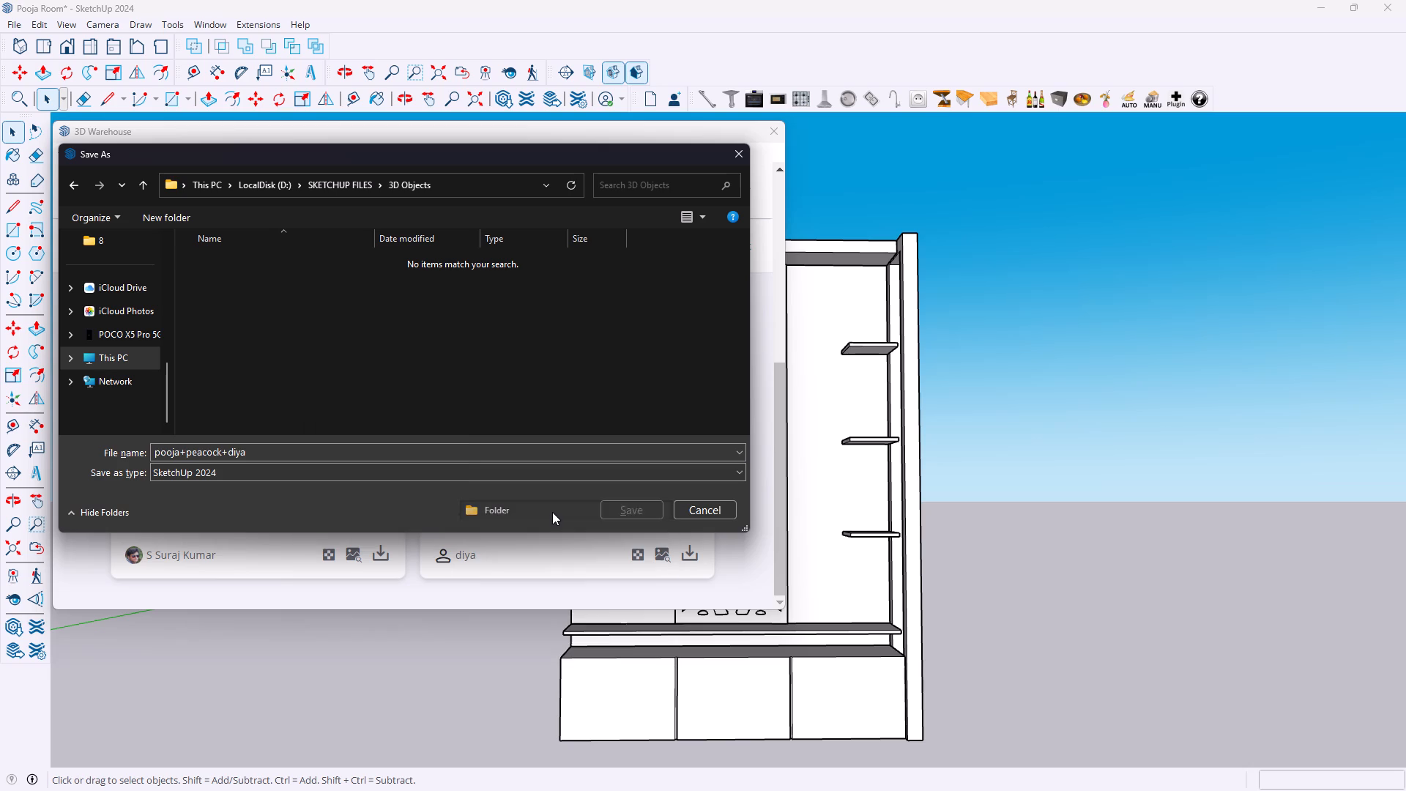
{"action": "type", "text": "Poo"}
{"action": "type", "text": "ja"}
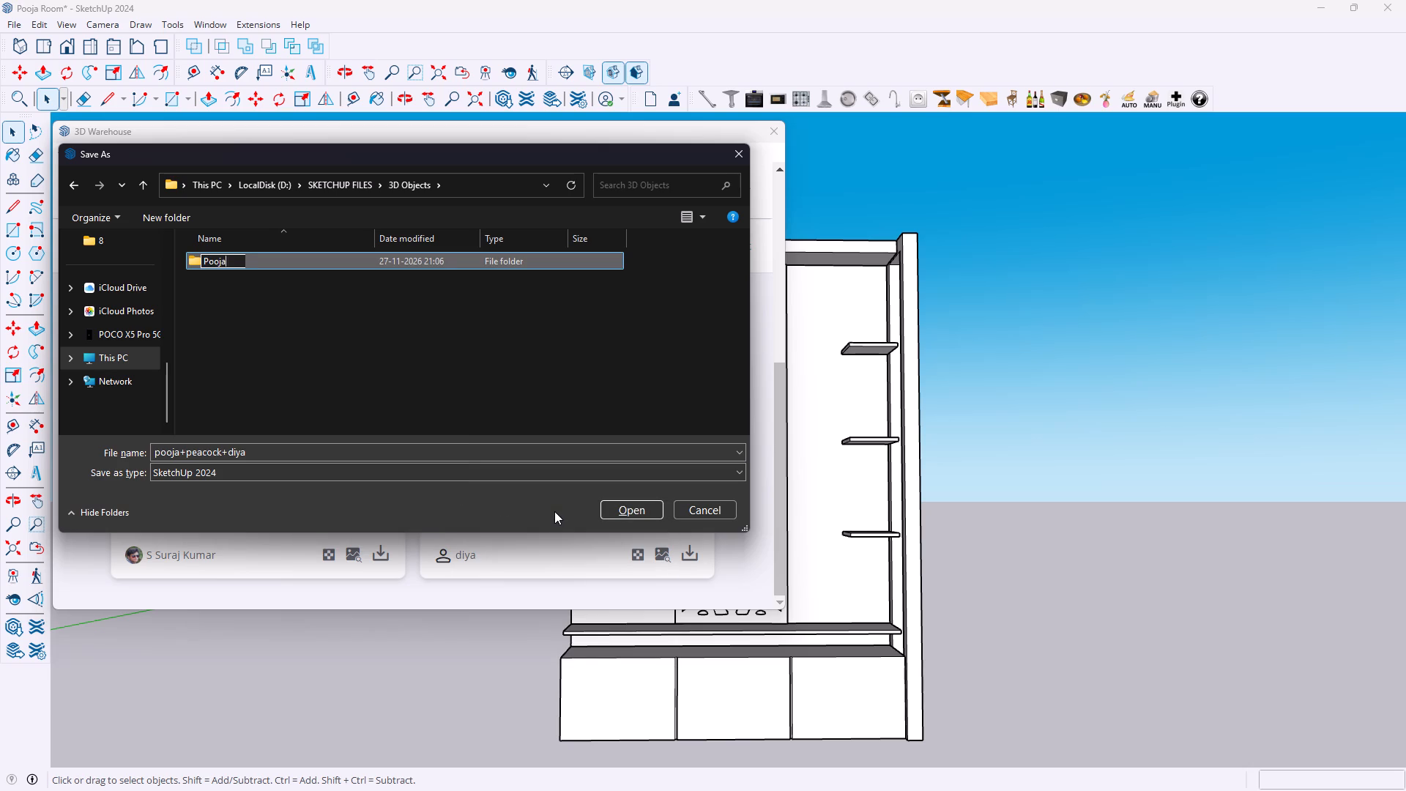
{"action": "key", "text": "space"}
{"action": "type", "text": "Room"}
{"action": "key", "text": "Return"}
{"action": "key", "text": "Return"}
{"action": "left_click", "coordinate": [625, 506]}
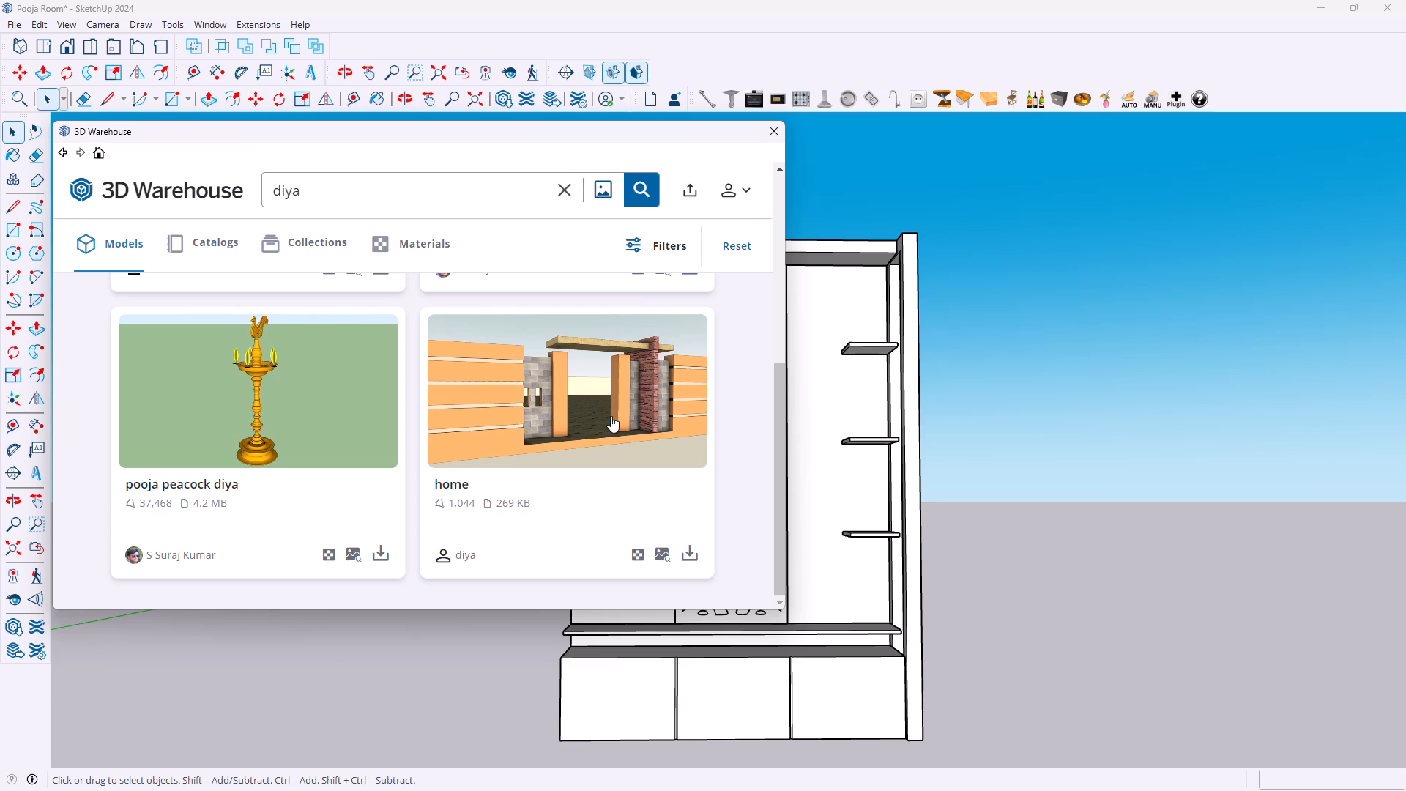
Replace the 3D Warehouse search term with "lights" and run the search.
{"action": "scroll", "coordinate": [611, 417], "scroll_direction": "up", "scroll_amount": 6}
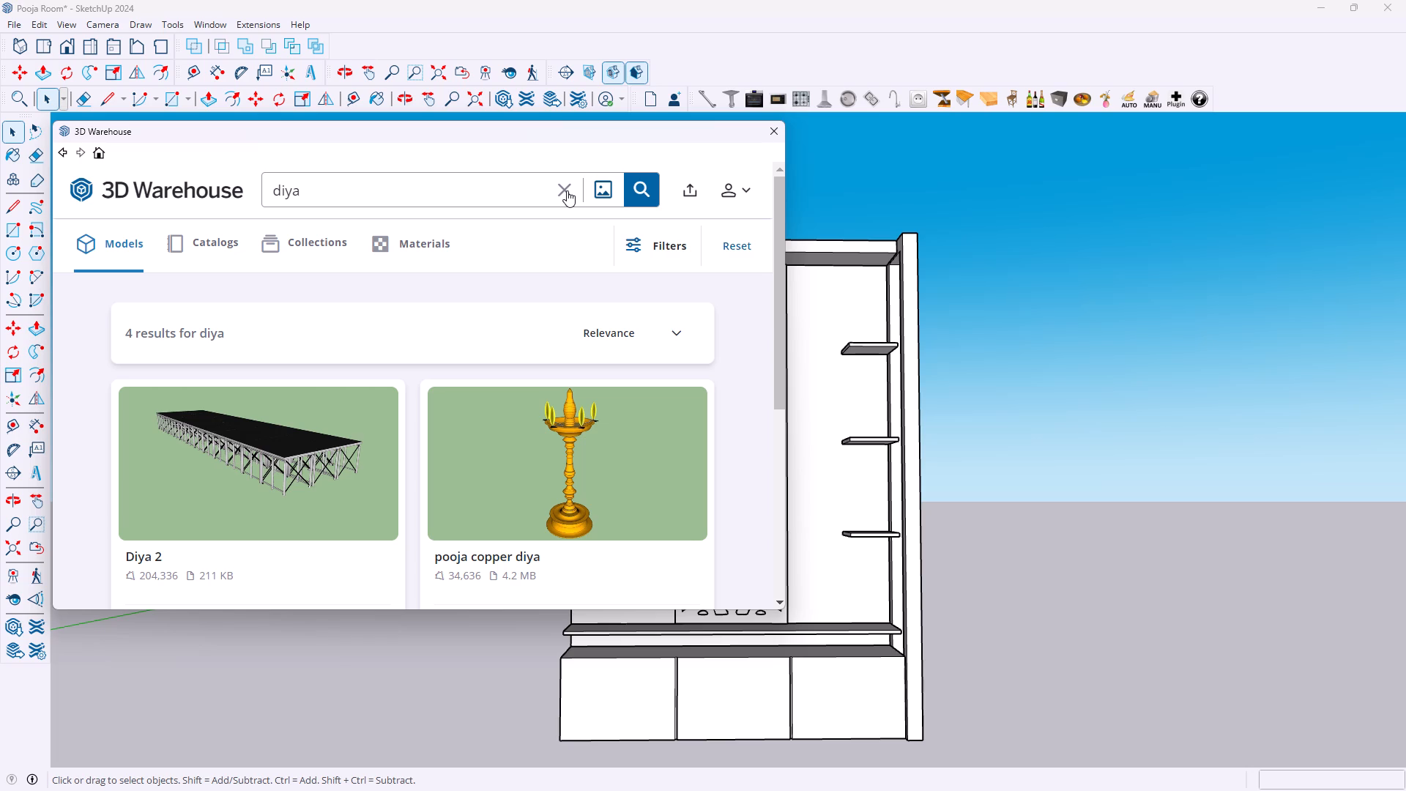
{"action": "left_click", "coordinate": [469, 185]}
{"action": "key", "text": "BackSpace"}
{"action": "key", "text": "BackSpace"}
{"action": "key", "text": "BackSpace"}
{"action": "key", "text": "BackSpace"}
{"action": "key", "text": "BackSpace"}
{"action": "type", "text": "lights"}
{"action": "key", "text": "Return"}
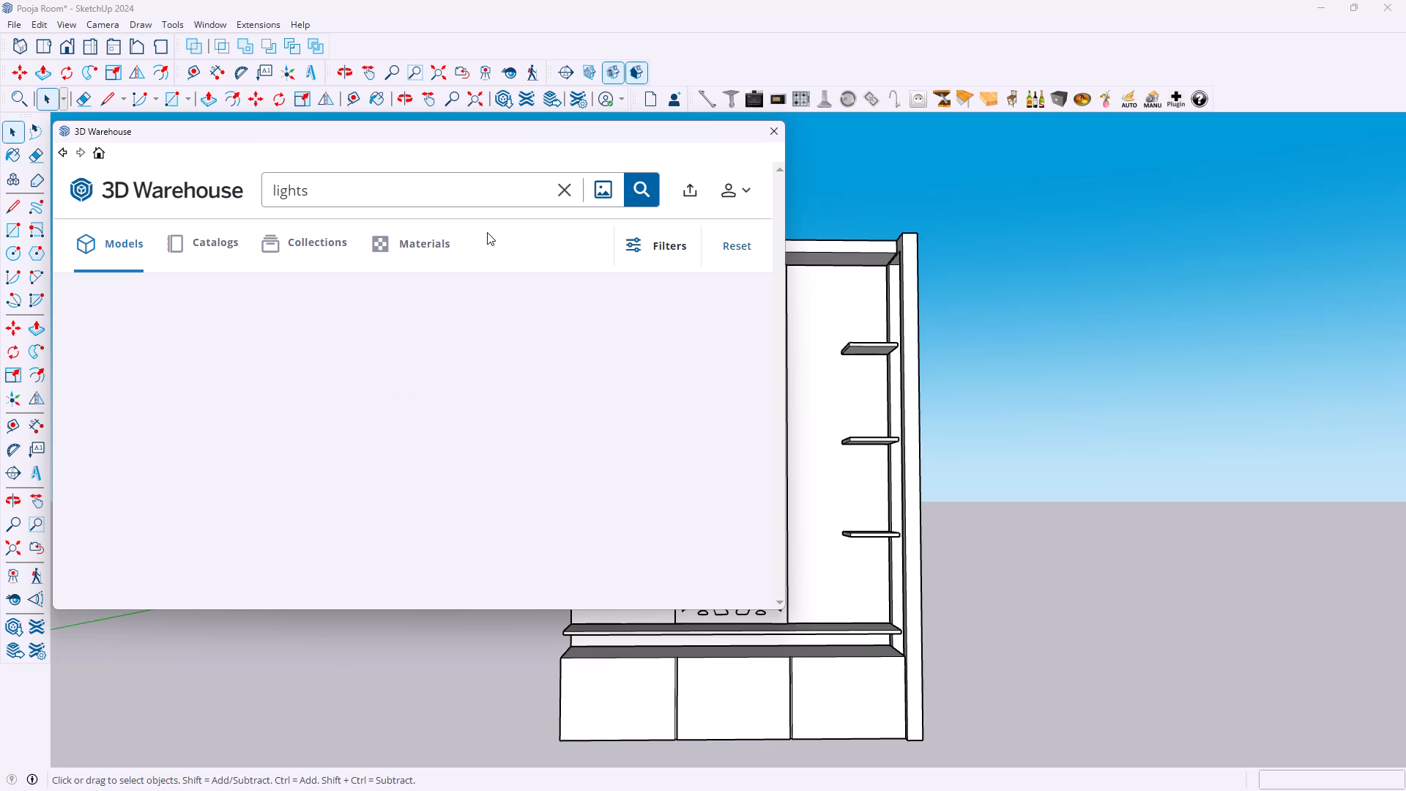
Examine the lights search results for a light fixture model that suits the pooja unit.
{"action": "scroll", "coordinate": [428, 308], "scroll_direction": "down", "scroll_amount": 2}
{"action": "scroll", "coordinate": [431, 323], "scroll_direction": "up", "scroll_amount": 2}
{"action": "scroll", "coordinate": [456, 314], "scroll_direction": "down", "scroll_amount": 3}
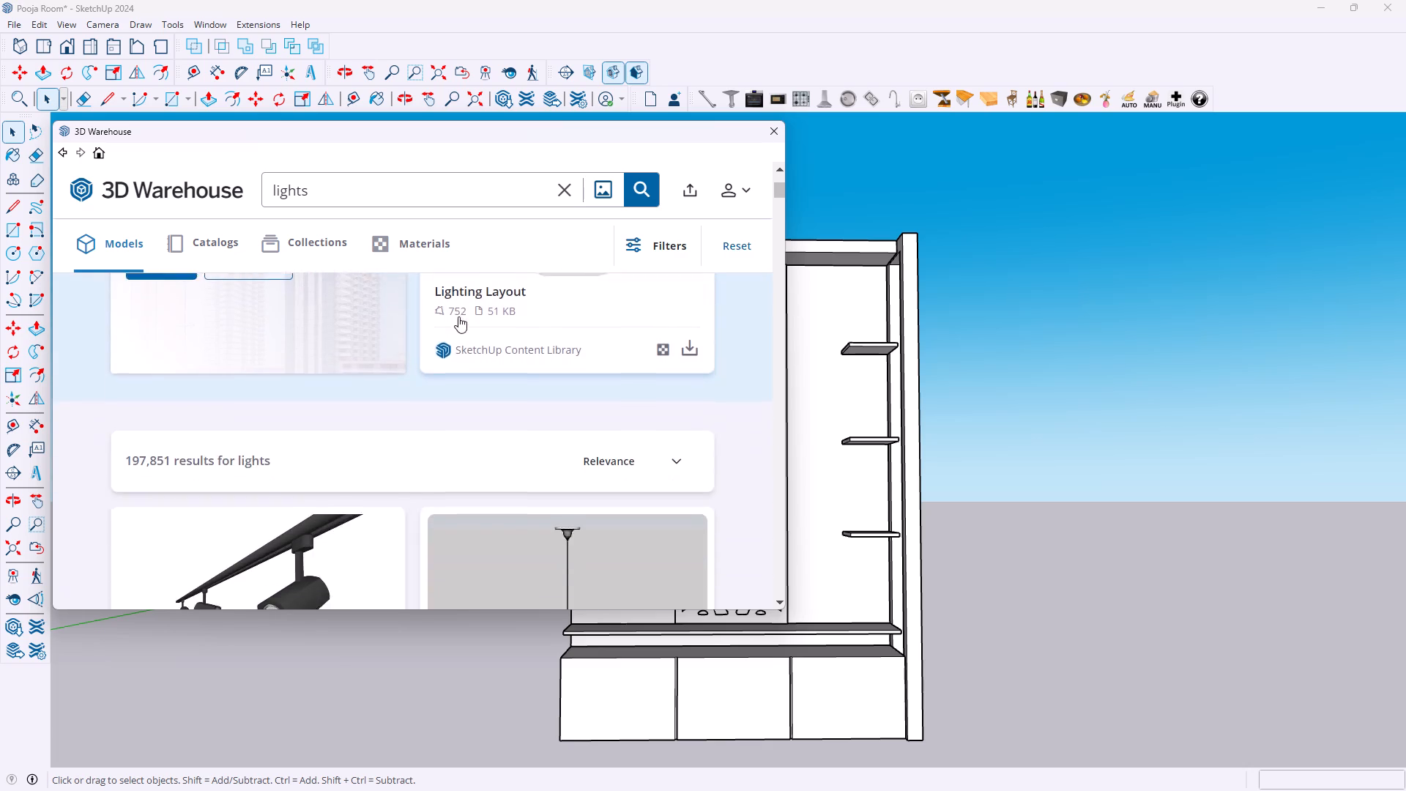
{"action": "scroll", "coordinate": [458, 318], "scroll_direction": "down", "scroll_amount": 6}
{"action": "scroll", "coordinate": [459, 322], "scroll_direction": "up", "scroll_amount": 1}
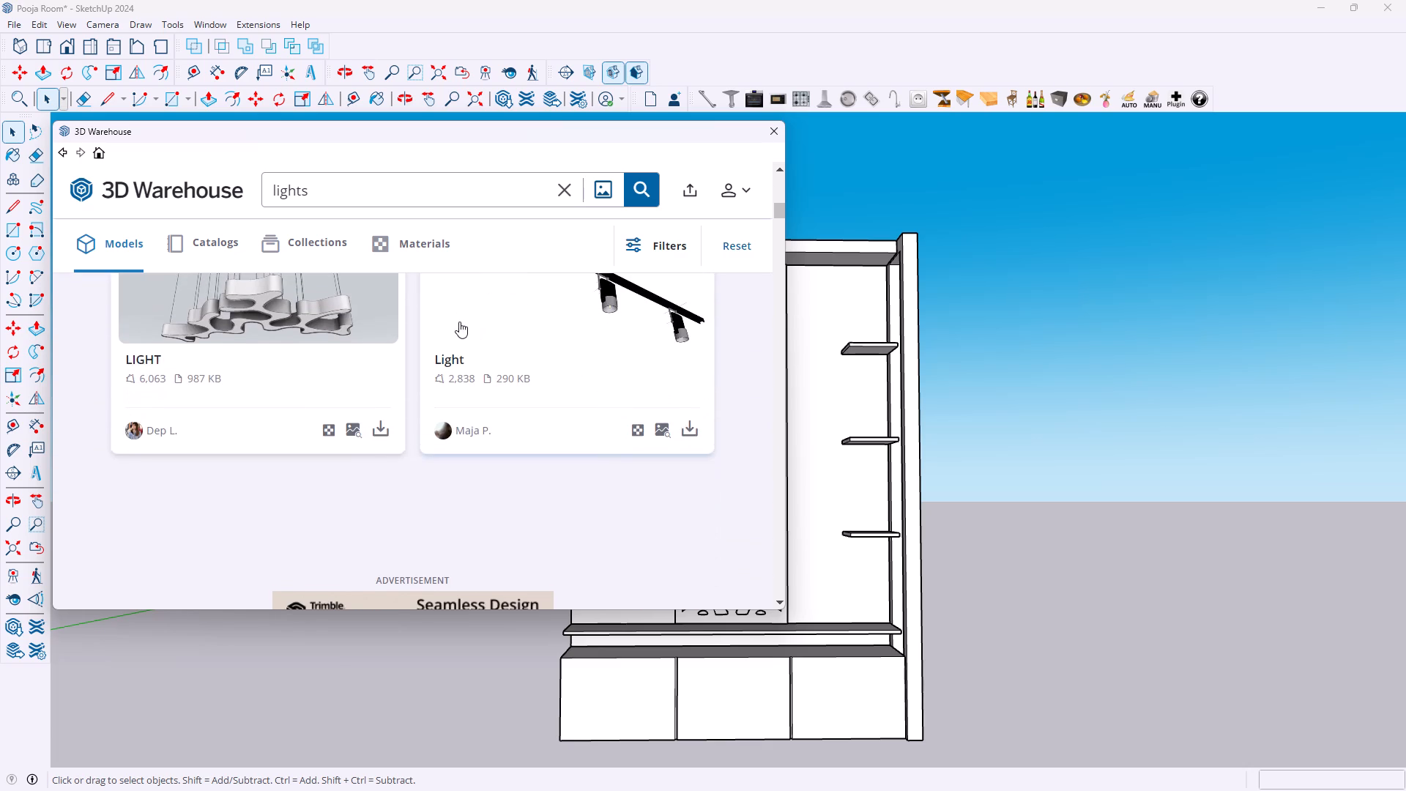
{"action": "scroll", "coordinate": [459, 322], "scroll_direction": "up", "scroll_amount": 1}
{"action": "scroll", "coordinate": [459, 322], "scroll_direction": "down", "scroll_amount": 3}
{"action": "scroll", "coordinate": [459, 322], "scroll_direction": "up", "scroll_amount": 2}
{"action": "scroll", "coordinate": [459, 322], "scroll_direction": "down", "scroll_amount": 6}
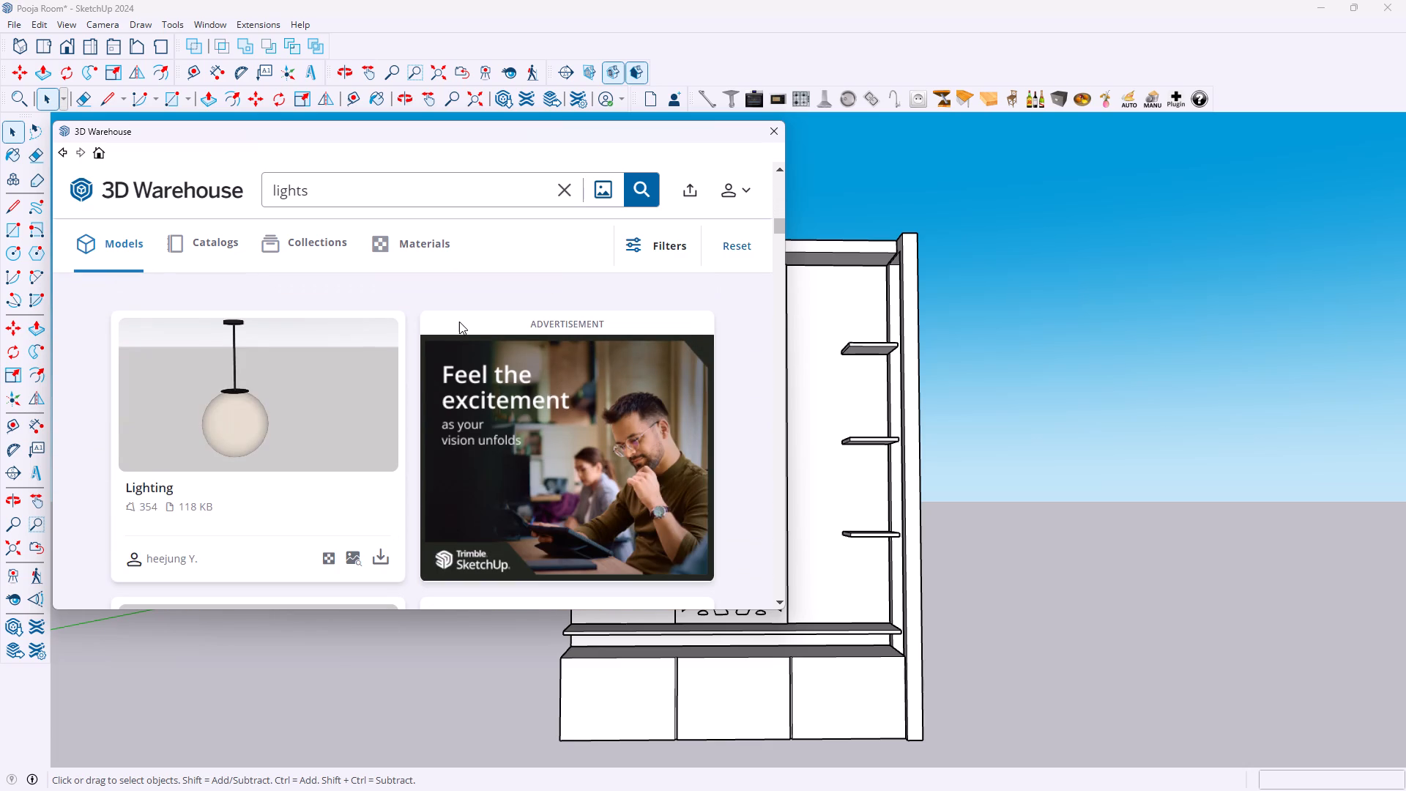
{"action": "scroll", "coordinate": [451, 333], "scroll_direction": "down", "scroll_amount": 1}
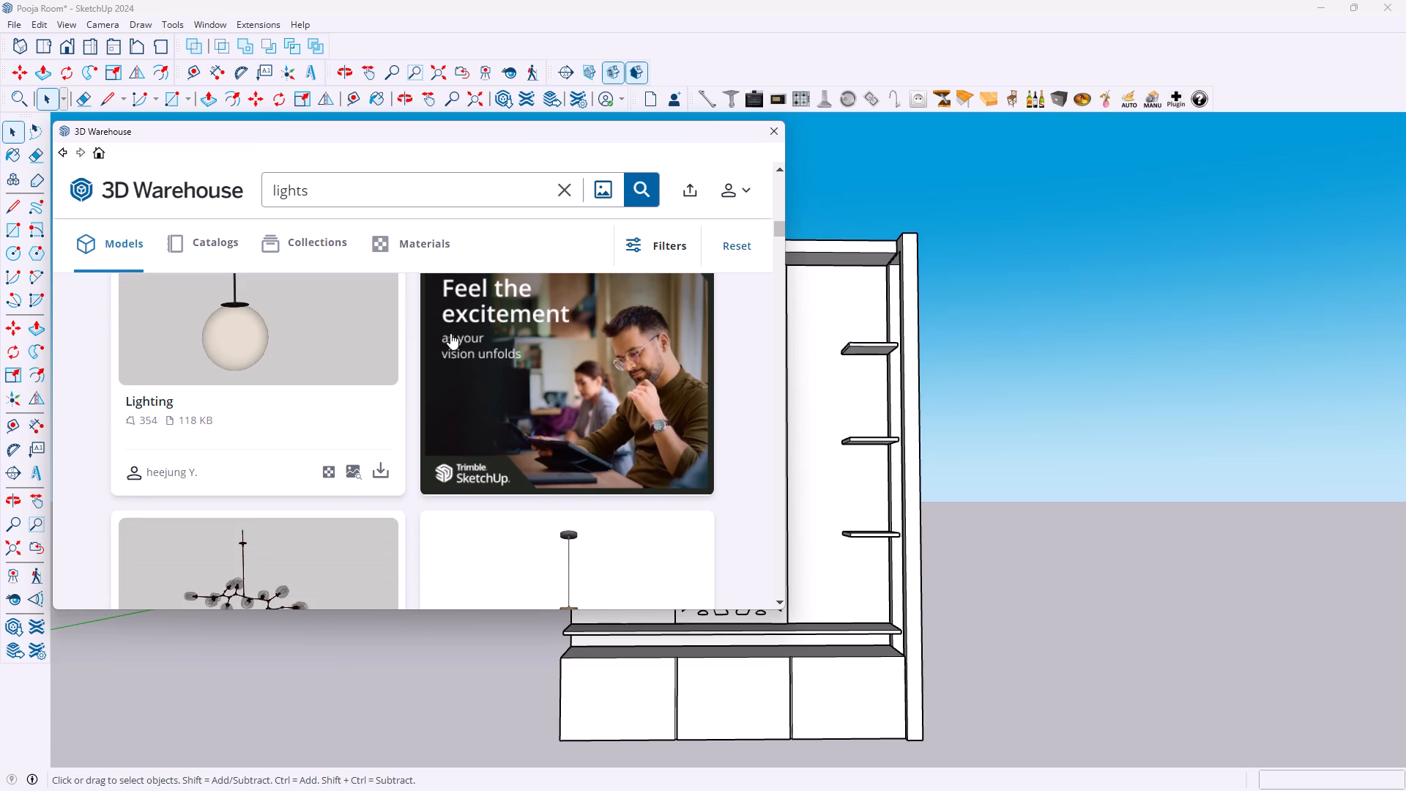
{"action": "scroll", "coordinate": [450, 333], "scroll_direction": "up", "scroll_amount": 1}
{"action": "scroll", "coordinate": [450, 333], "scroll_direction": "down", "scroll_amount": 4}
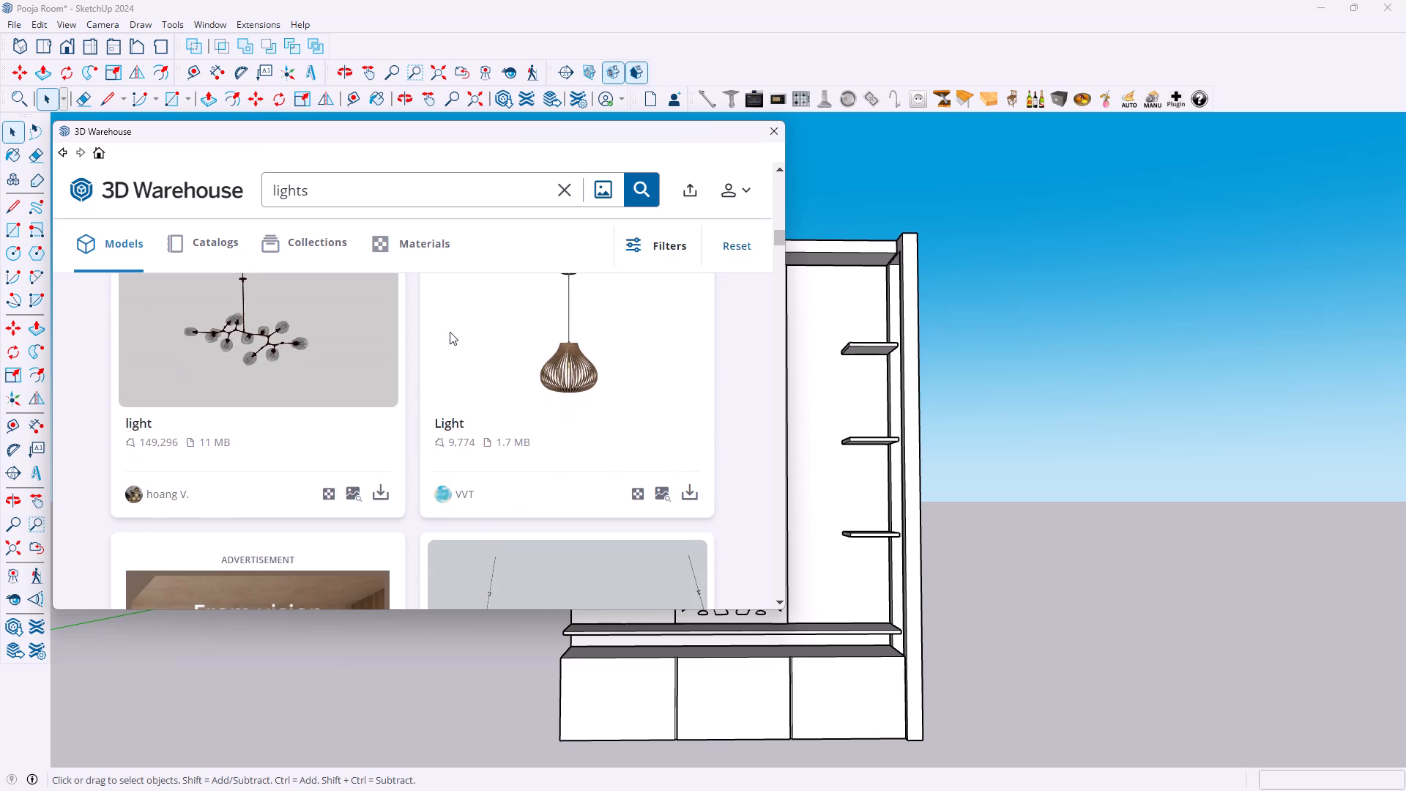
{"action": "scroll", "coordinate": [450, 332], "scroll_direction": "up", "scroll_amount": 1}
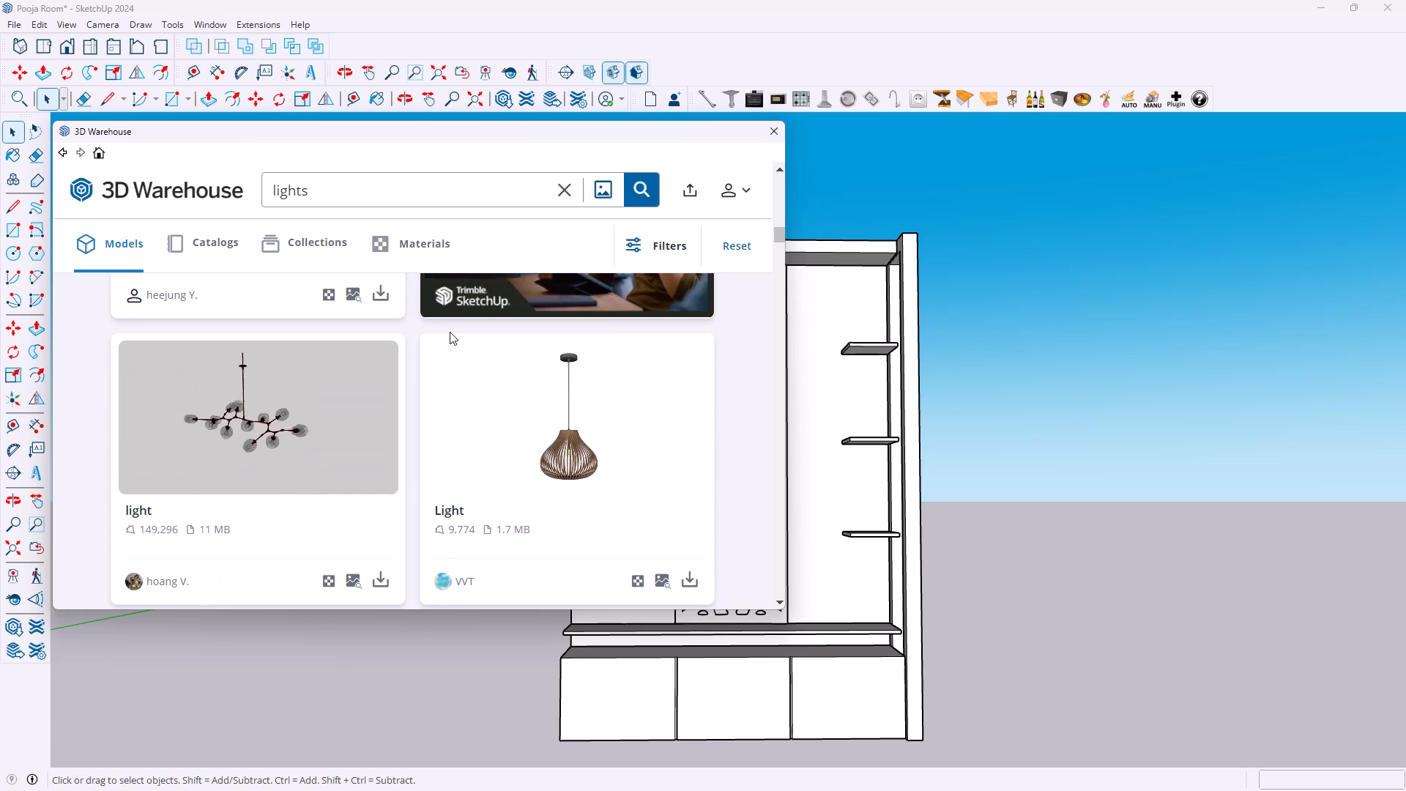
{"action": "scroll", "coordinate": [450, 332], "scroll_direction": "down", "scroll_amount": 5}
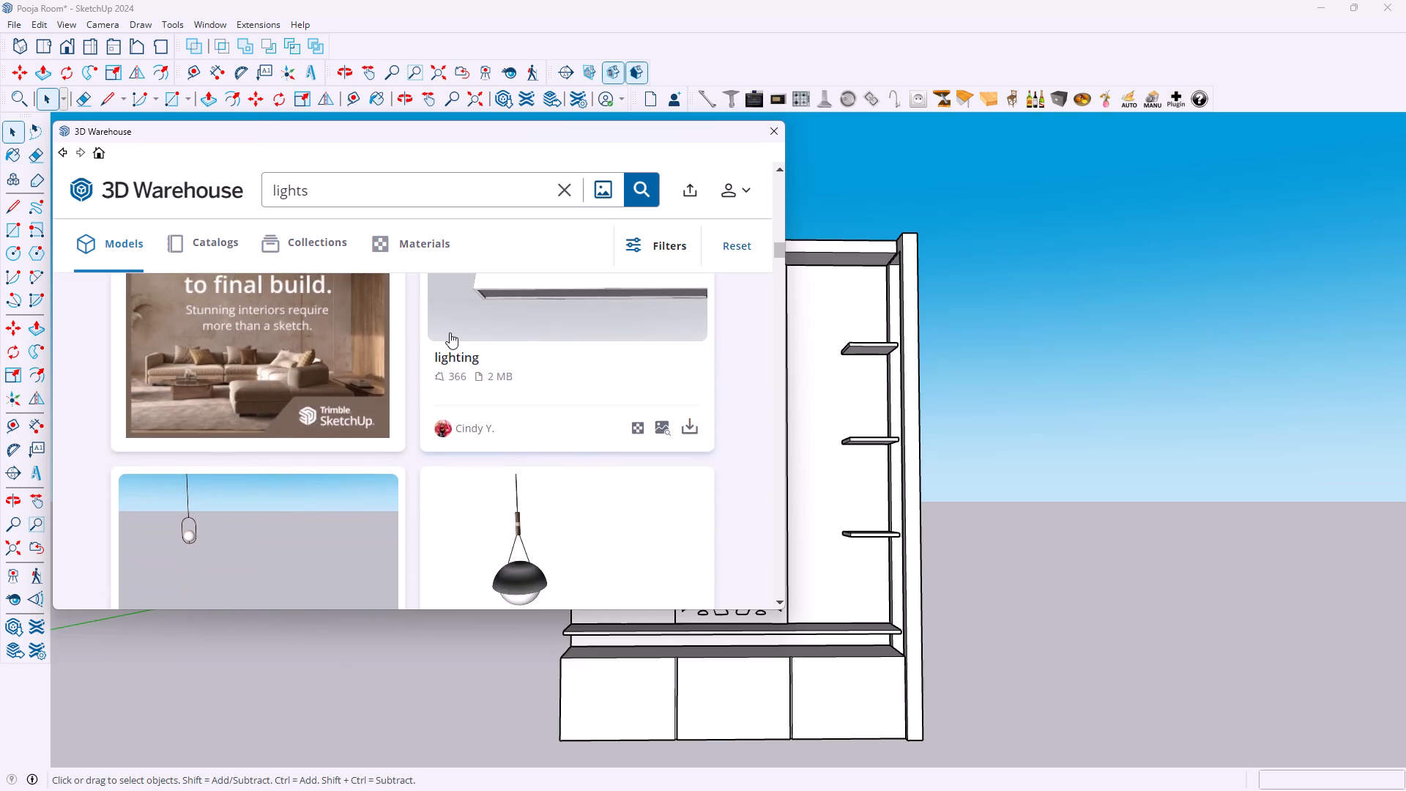
{"action": "scroll", "coordinate": [450, 333], "scroll_direction": "down", "scroll_amount": 2}
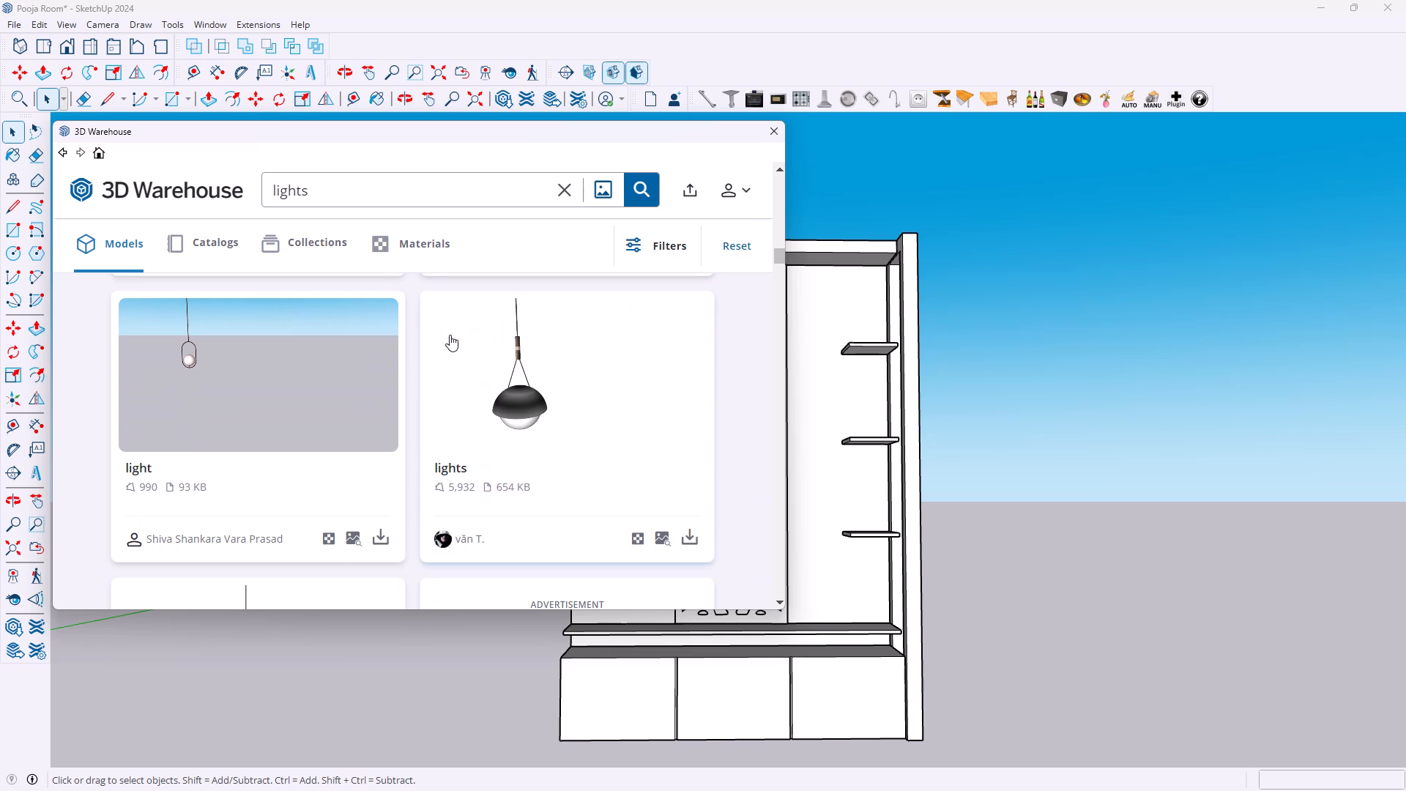
{"action": "scroll", "coordinate": [449, 335], "scroll_direction": "down", "scroll_amount": 3}
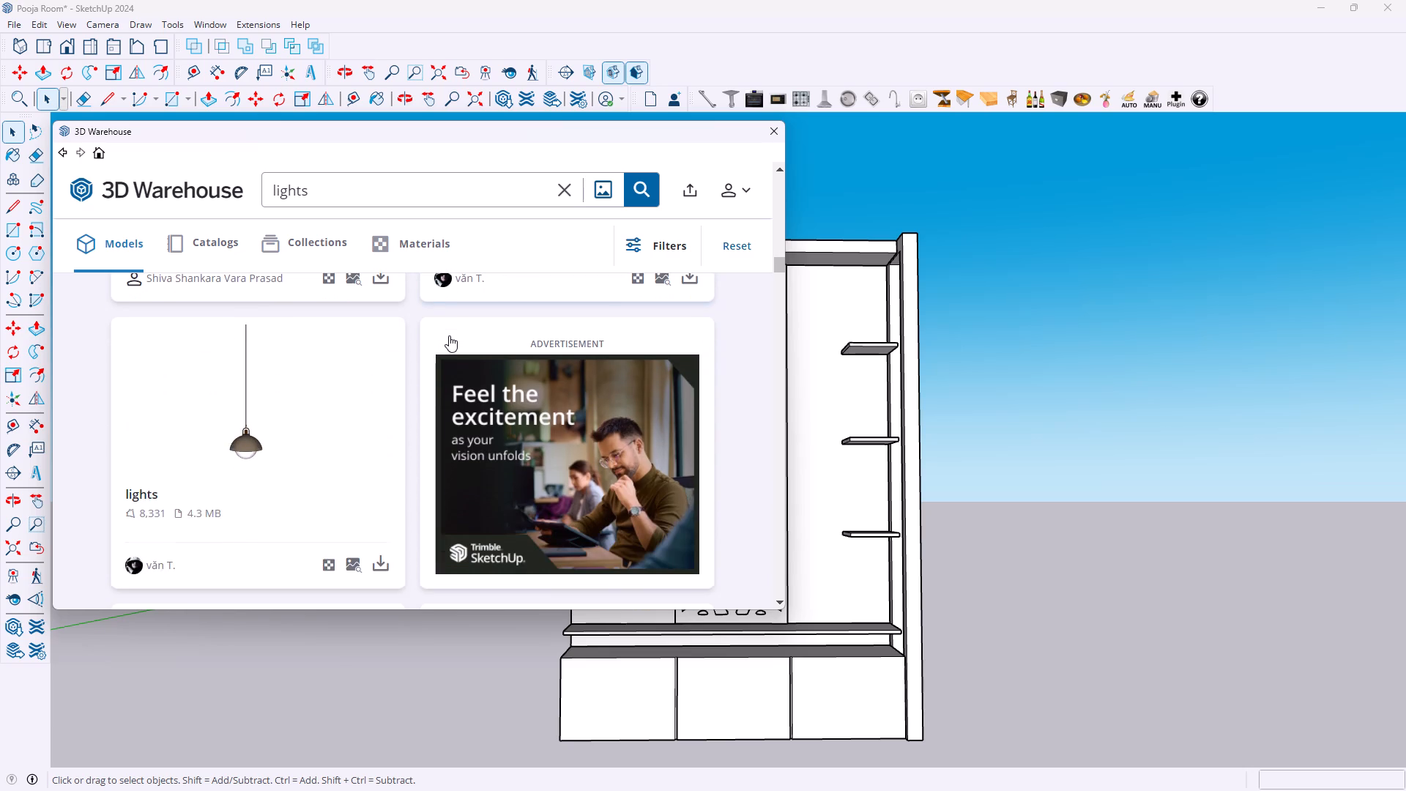
{"action": "scroll", "coordinate": [449, 335], "scroll_direction": "down", "scroll_amount": 4}
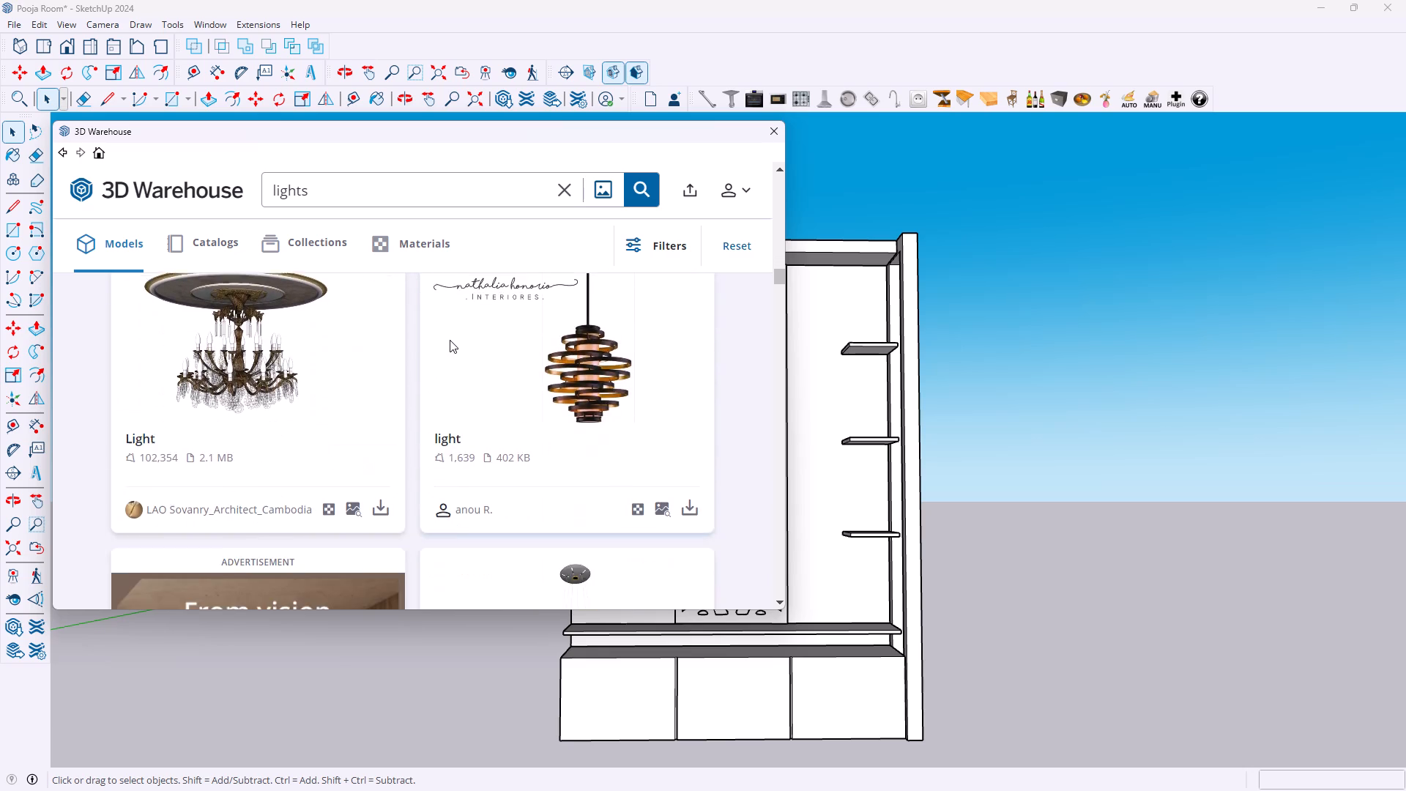
{"action": "scroll", "coordinate": [450, 340], "scroll_direction": "down", "scroll_amount": 4}
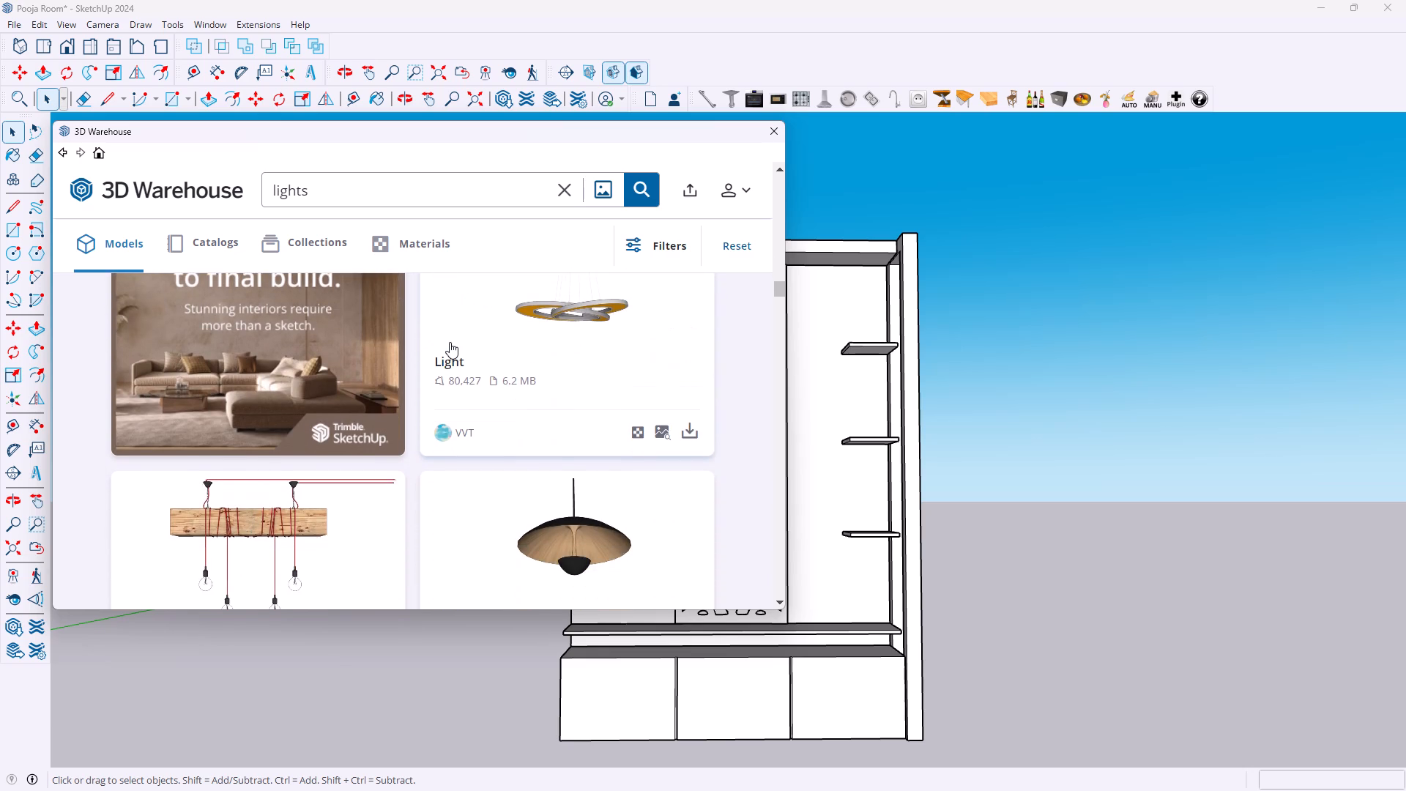
{"action": "scroll", "coordinate": [450, 342], "scroll_direction": "down", "scroll_amount": 7}
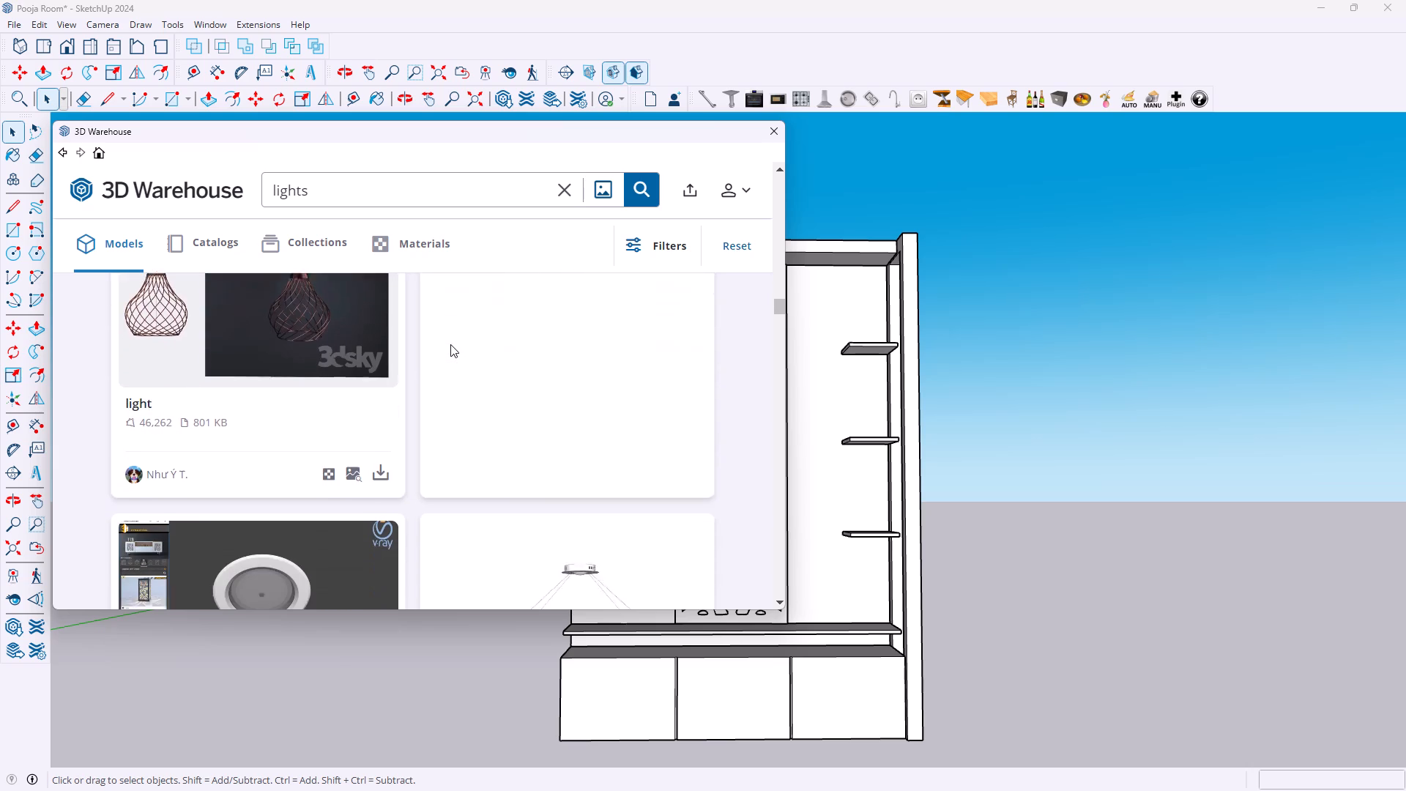
{"action": "scroll", "coordinate": [450, 344], "scroll_direction": "down", "scroll_amount": 3}
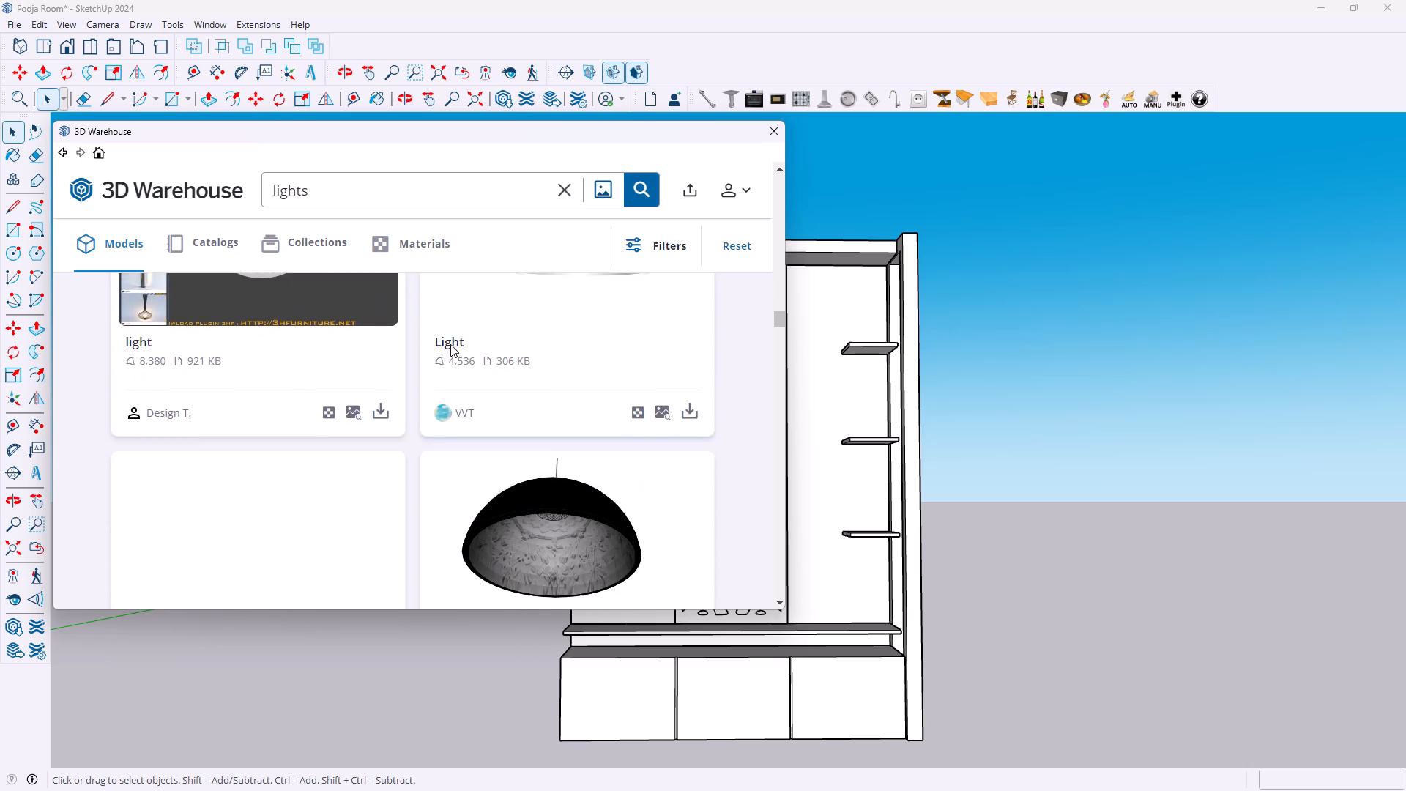
{"action": "scroll", "coordinate": [450, 344], "scroll_direction": "down", "scroll_amount": 4}
{"action": "scroll", "coordinate": [450, 344], "scroll_direction": "up", "scroll_amount": 1}
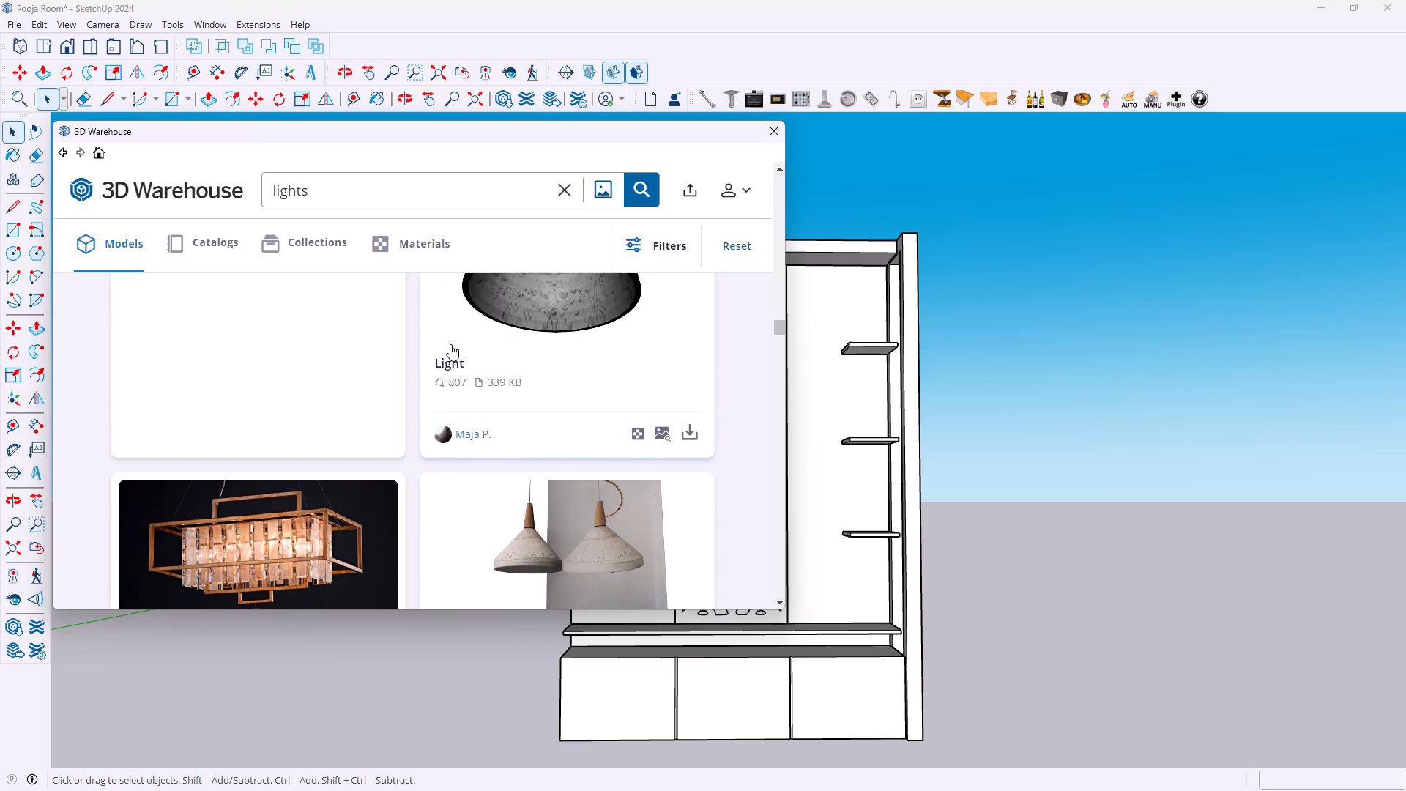
{"action": "scroll", "coordinate": [450, 344], "scroll_direction": "down", "scroll_amount": 10}
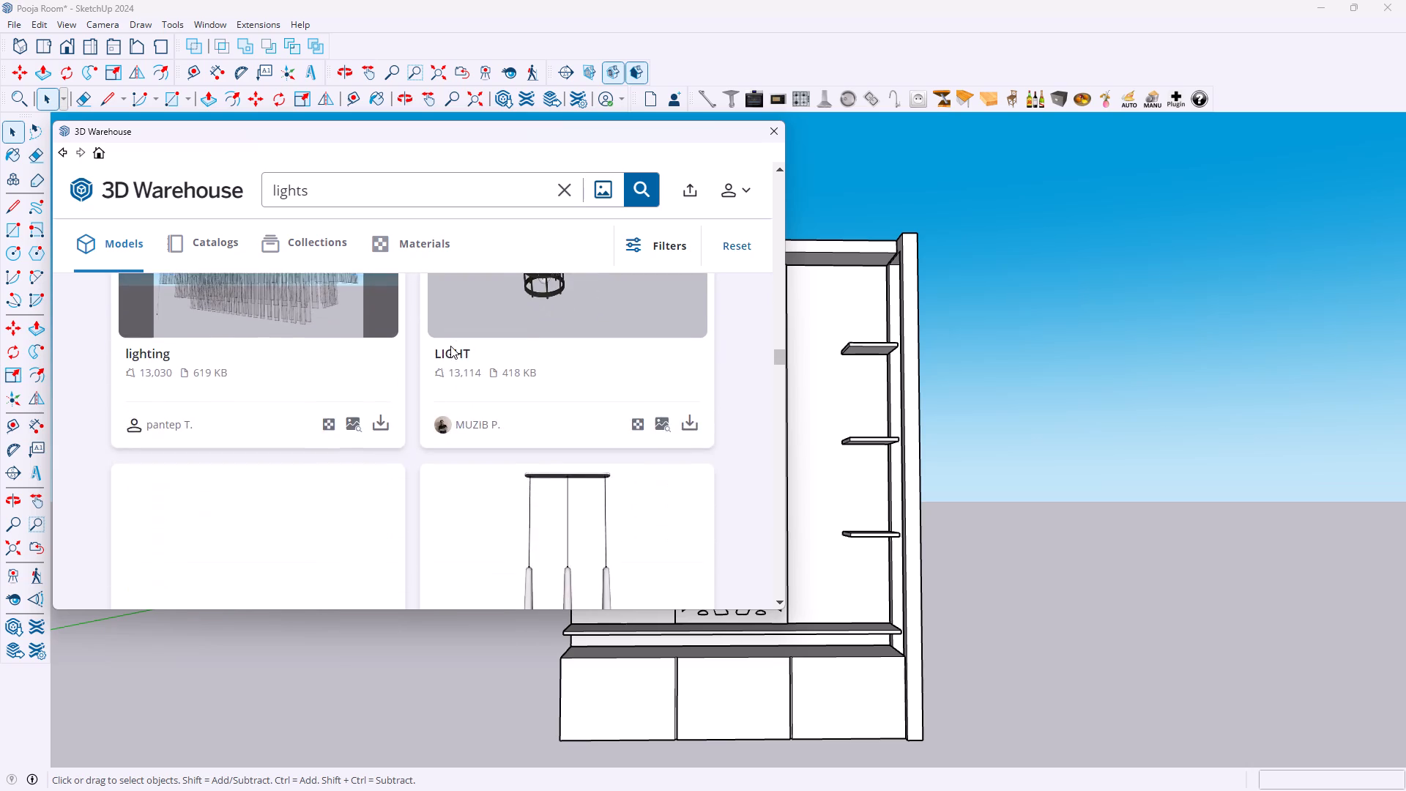
{"action": "scroll", "coordinate": [450, 346], "scroll_direction": "down", "scroll_amount": 5}
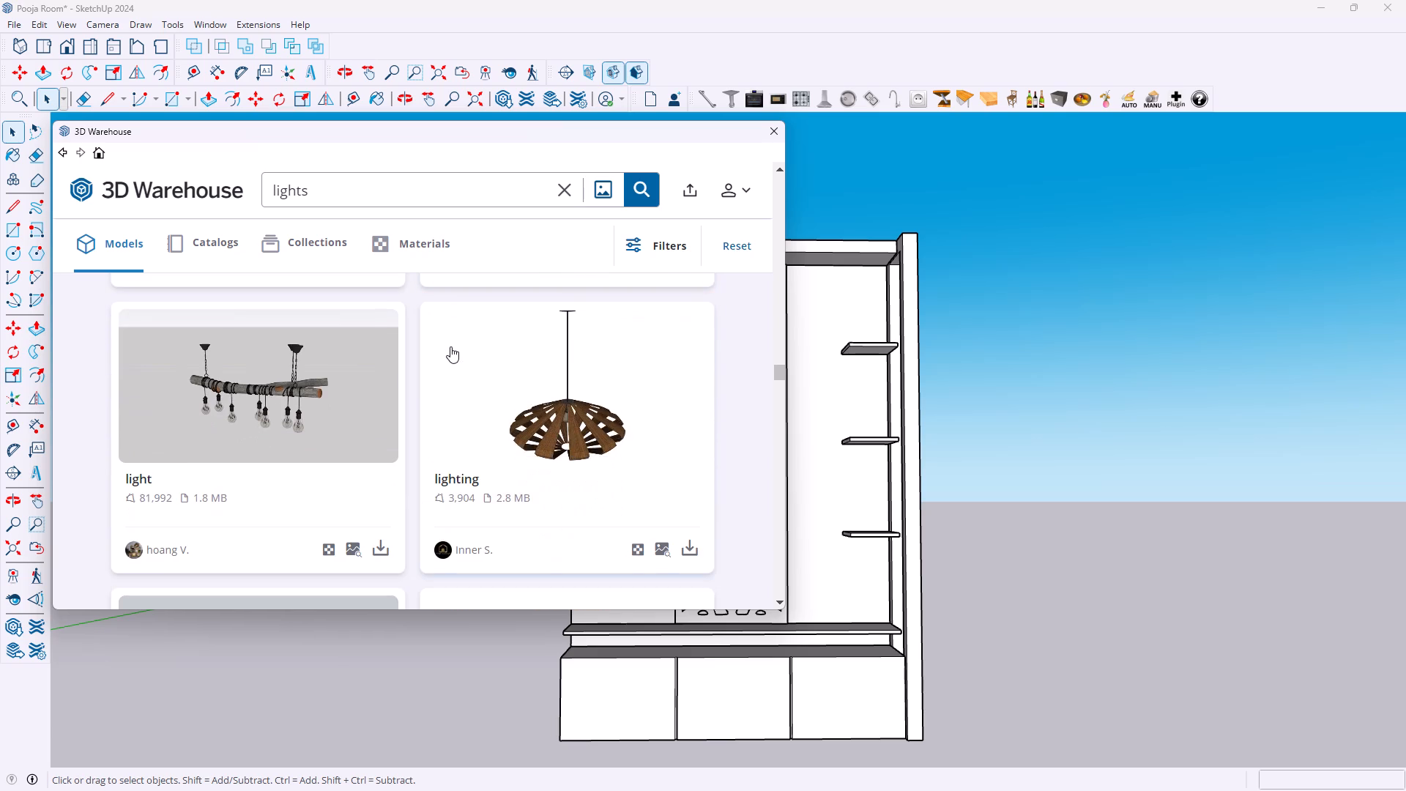
{"action": "scroll", "coordinate": [450, 346], "scroll_direction": "down", "scroll_amount": 7}
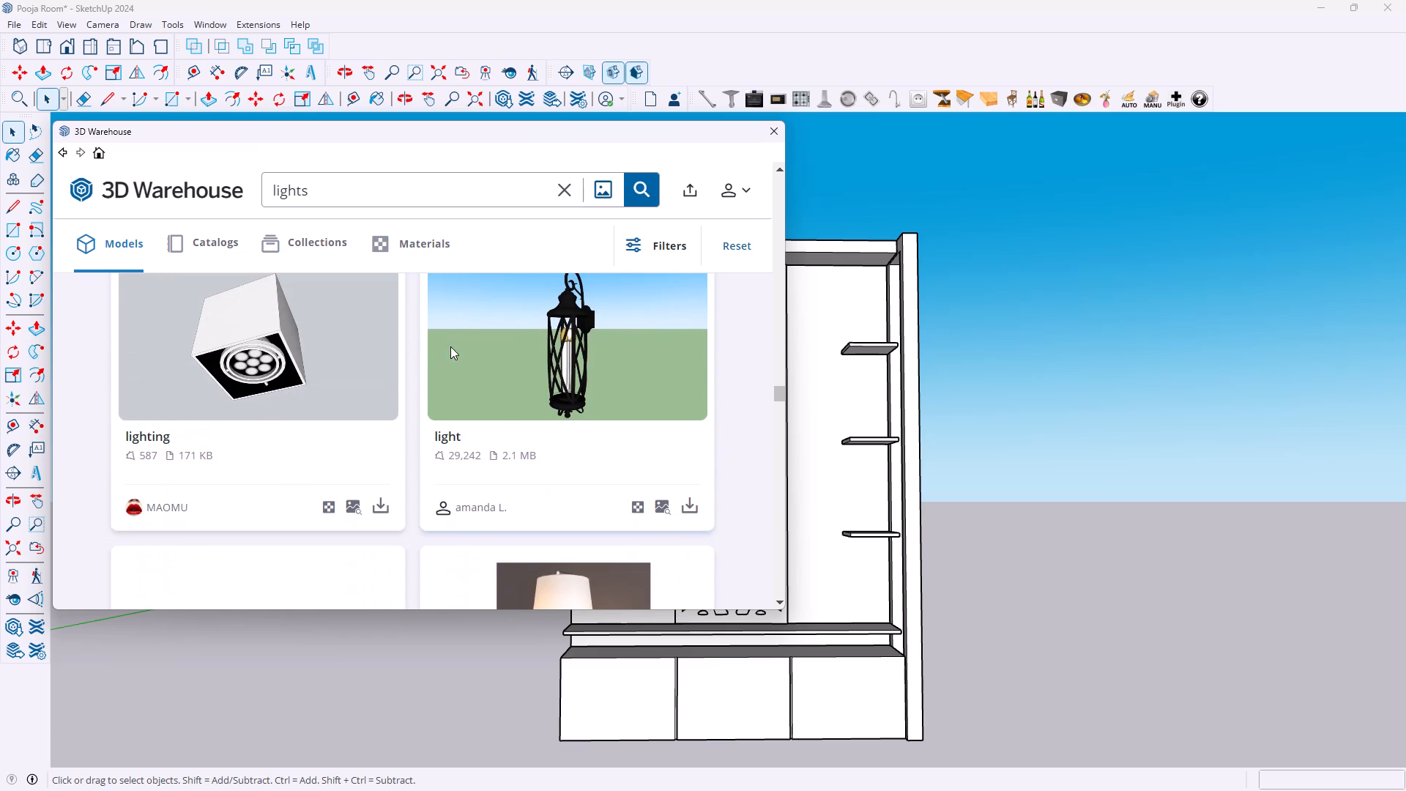
{"action": "scroll", "coordinate": [450, 346], "scroll_direction": "down", "scroll_amount": 3}
{"action": "scroll", "coordinate": [450, 346], "scroll_direction": "up", "scroll_amount": 1}
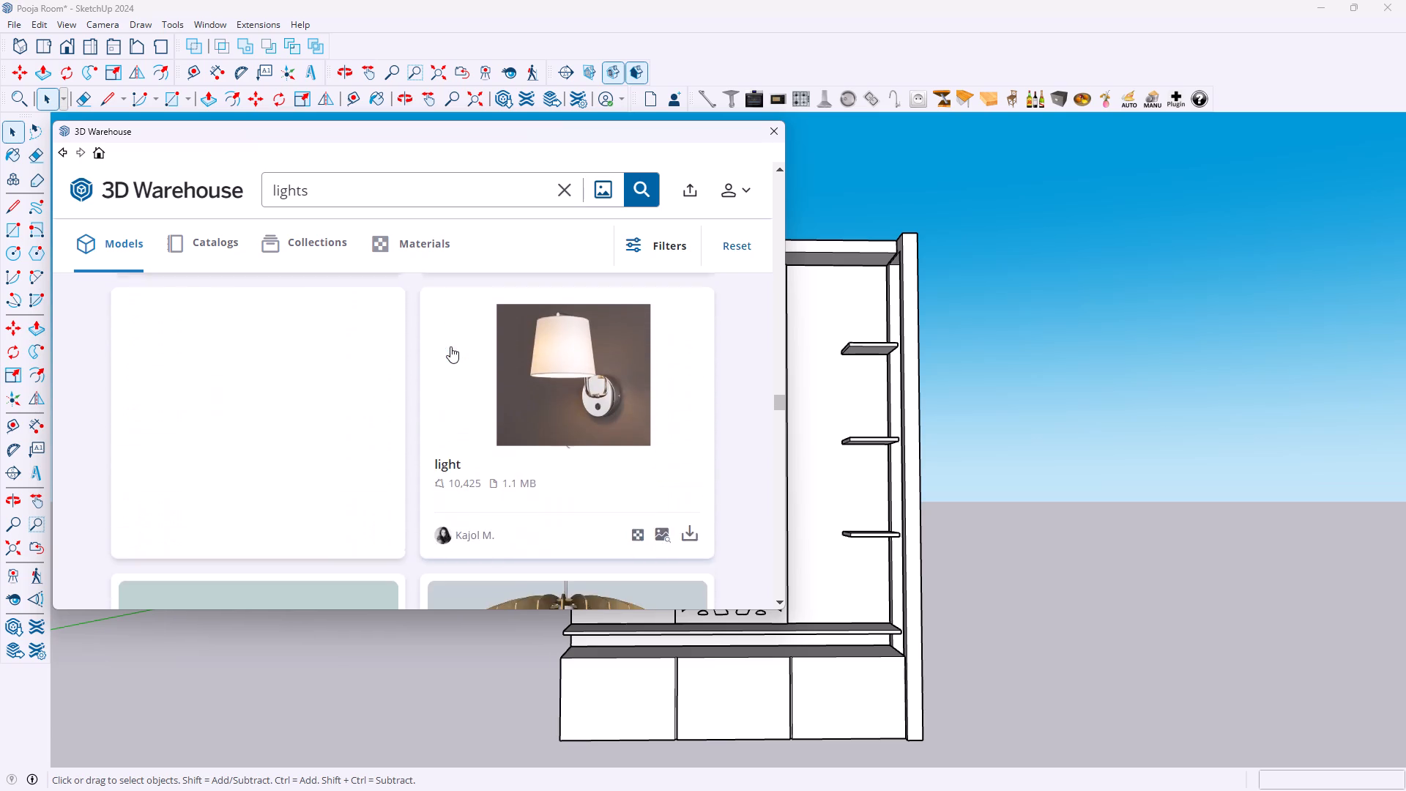
{"action": "scroll", "coordinate": [450, 346], "scroll_direction": "up", "scroll_amount": 1}
{"action": "scroll", "coordinate": [450, 346], "scroll_direction": "down", "scroll_amount": 4}
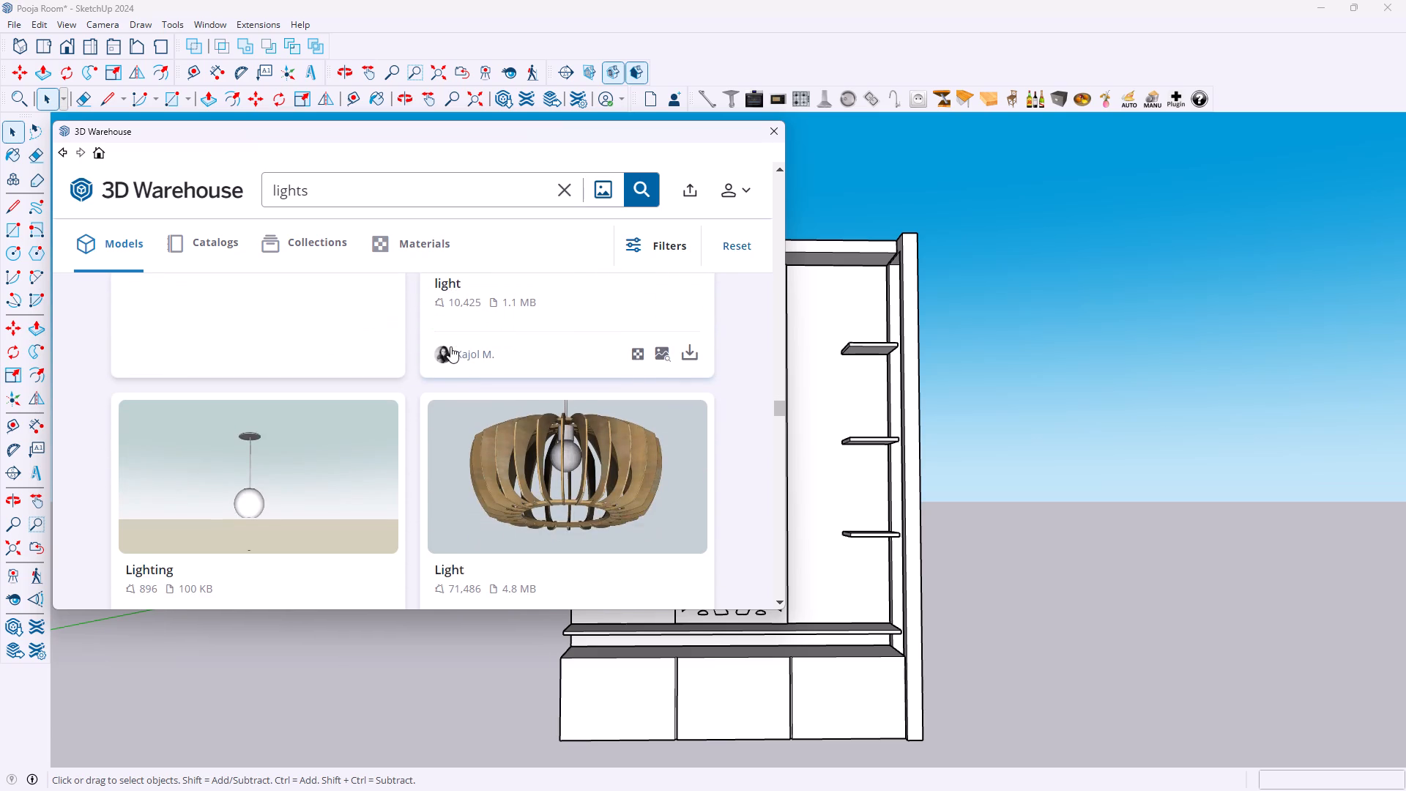
{"action": "scroll", "coordinate": [450, 346], "scroll_direction": "down", "scroll_amount": 2}
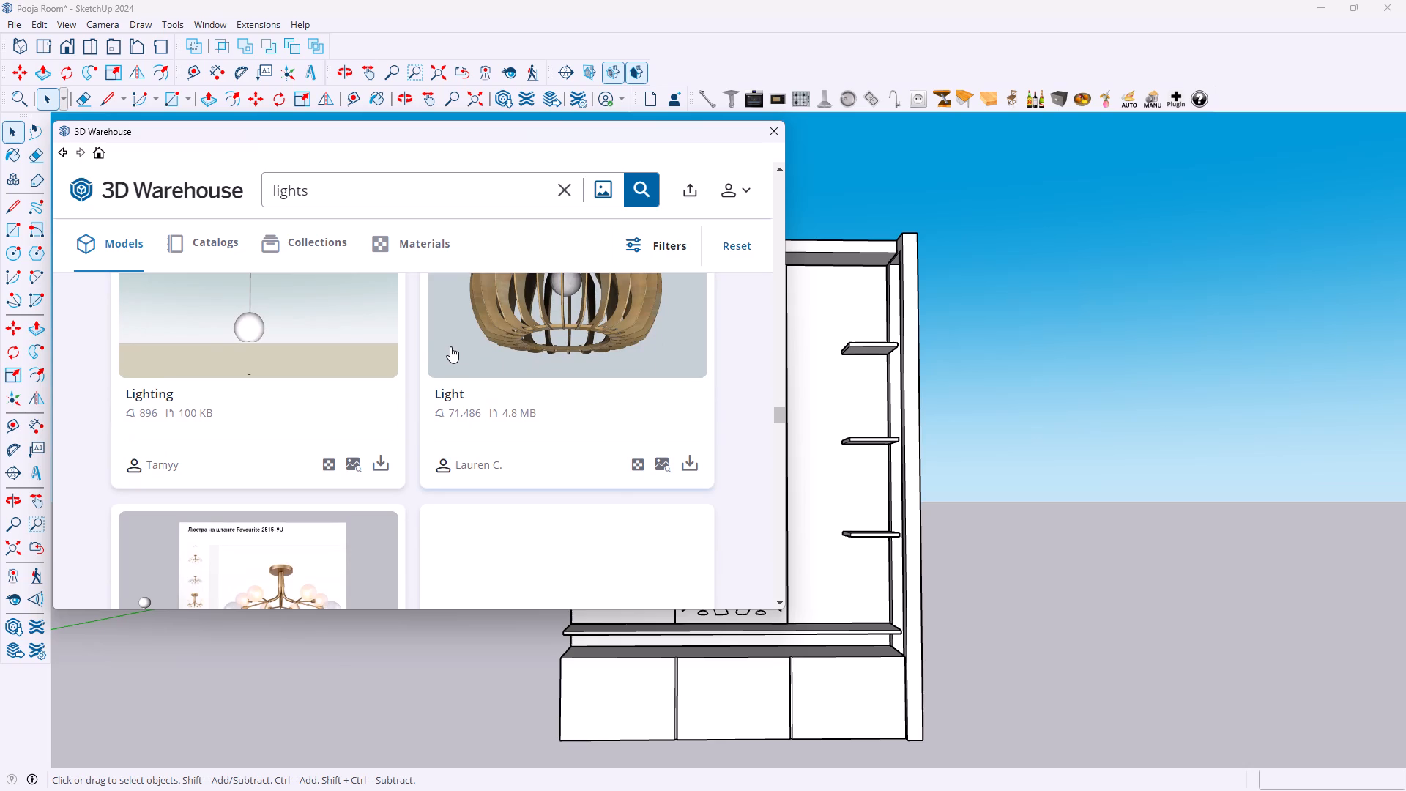
{"action": "scroll", "coordinate": [450, 346], "scroll_direction": "up", "scroll_amount": 1}
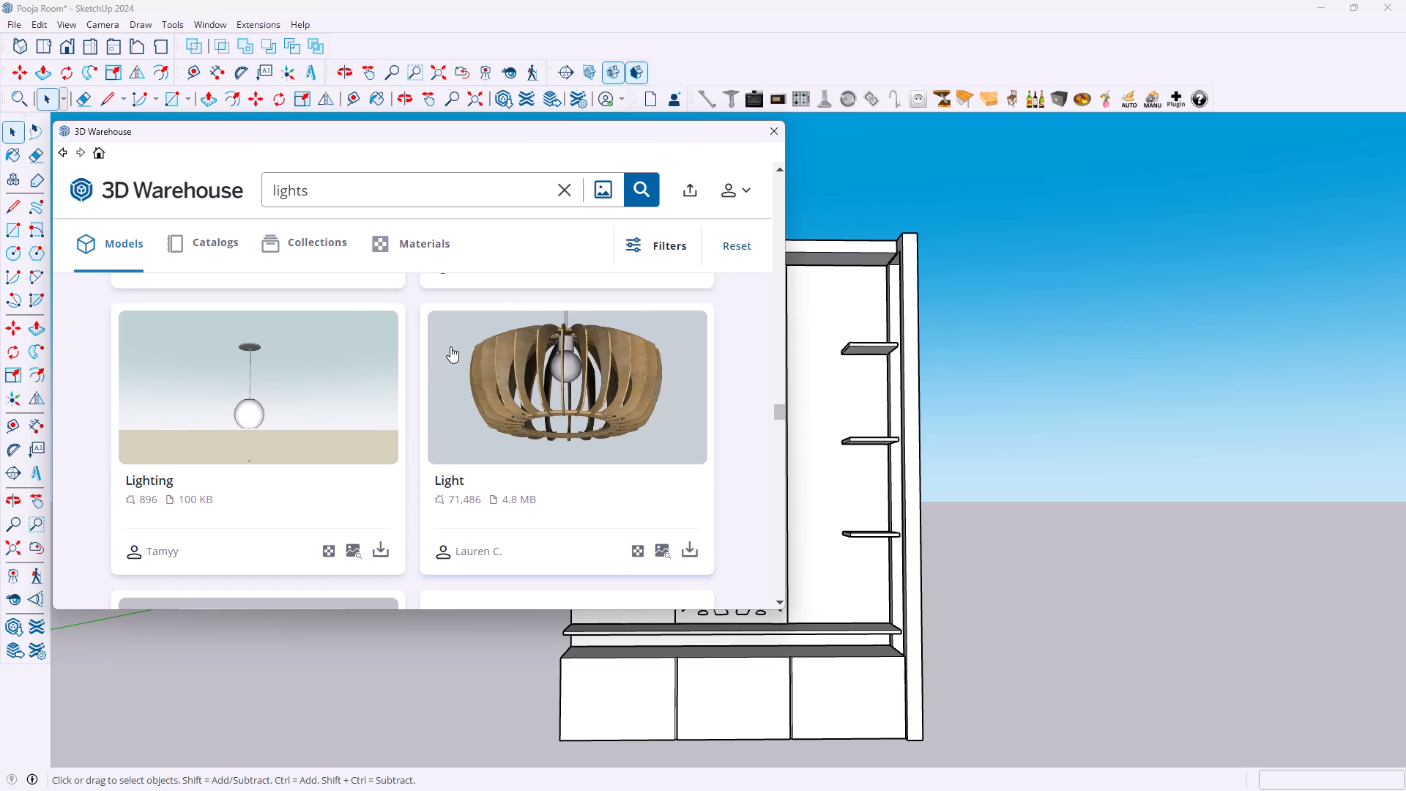
{"action": "scroll", "coordinate": [450, 346], "scroll_direction": "down", "scroll_amount": 6}
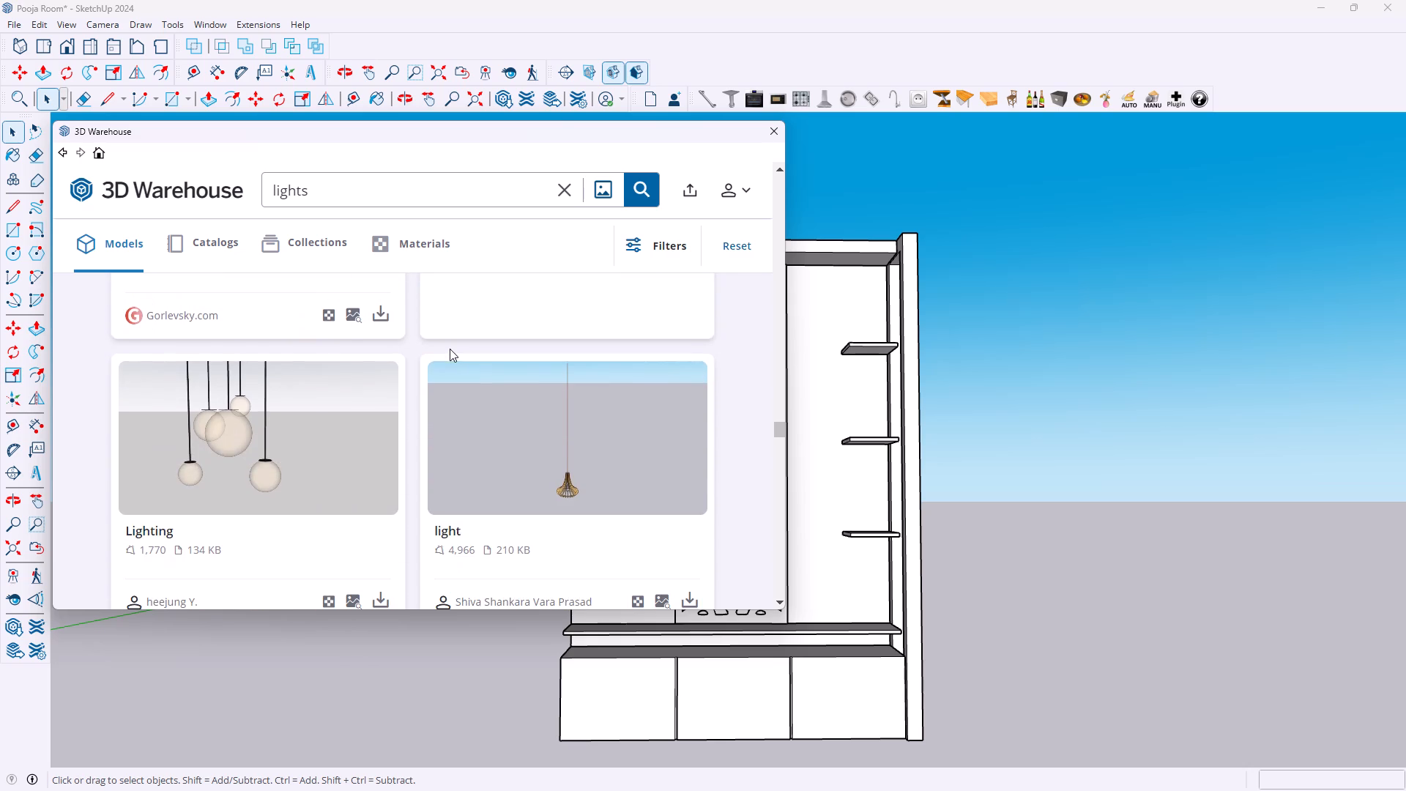
{"action": "scroll", "coordinate": [450, 349], "scroll_direction": "down", "scroll_amount": 2}
{"action": "scroll", "coordinate": [450, 349], "scroll_direction": "up", "scroll_amount": 1}
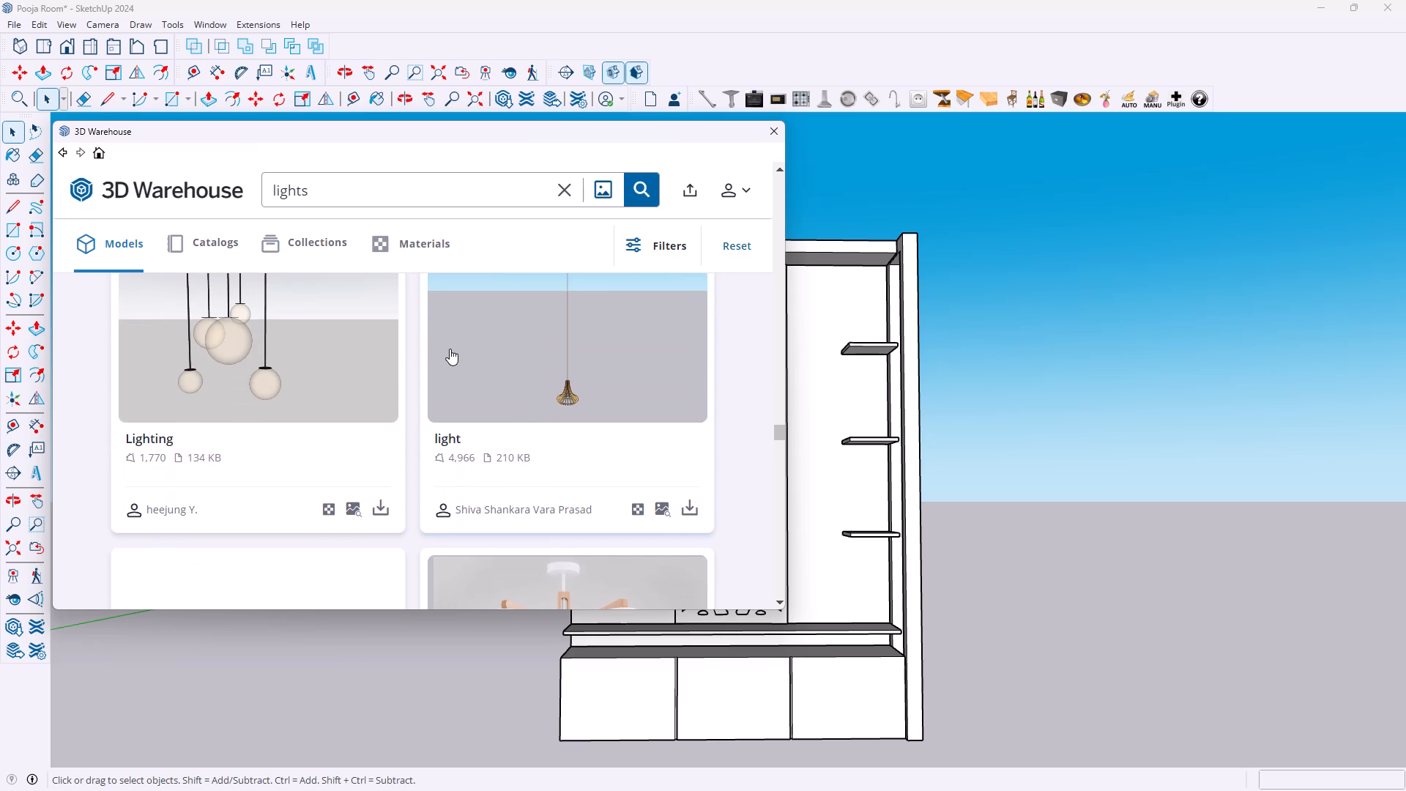
{"action": "scroll", "coordinate": [450, 349], "scroll_direction": "down", "scroll_amount": 6}
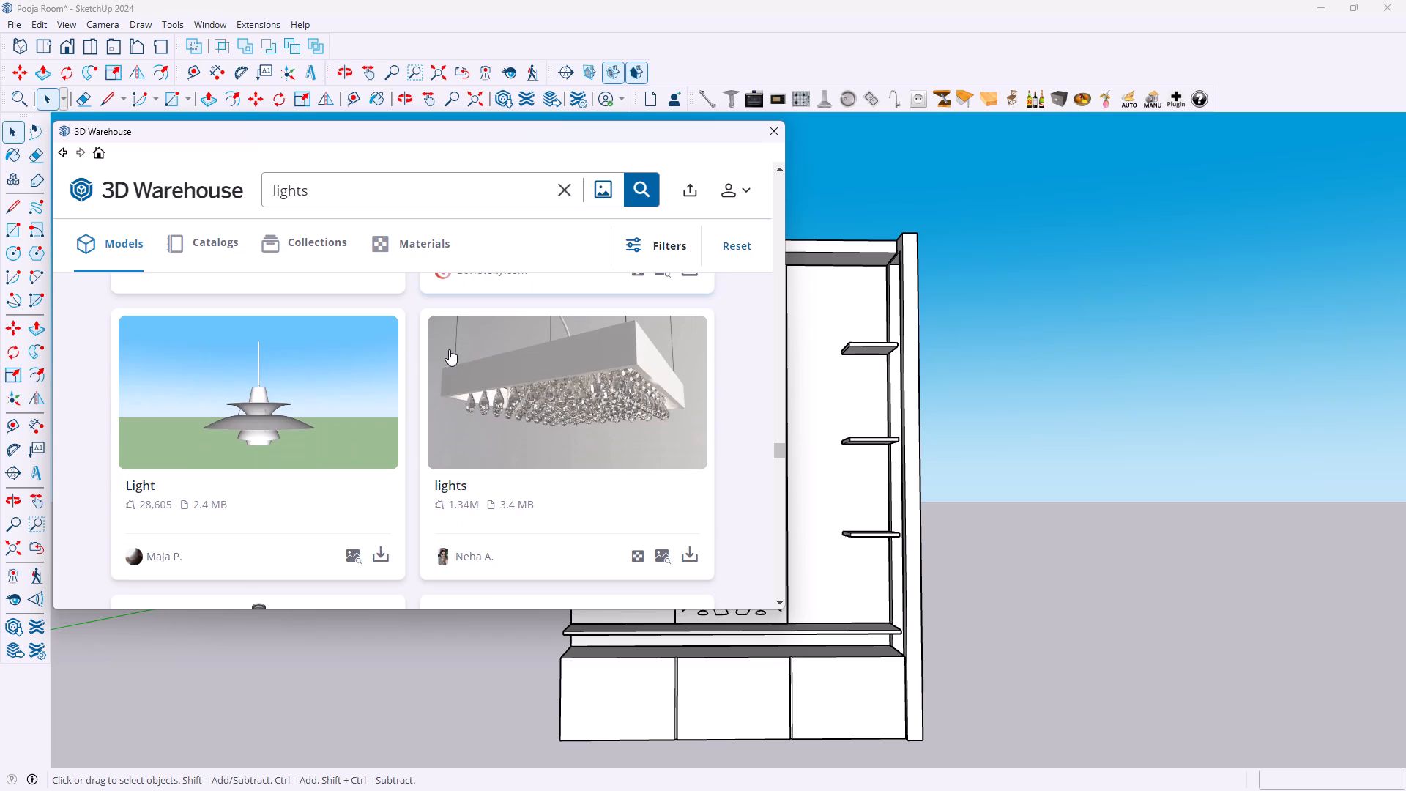
{"action": "scroll", "coordinate": [449, 349], "scroll_direction": "down", "scroll_amount": 7}
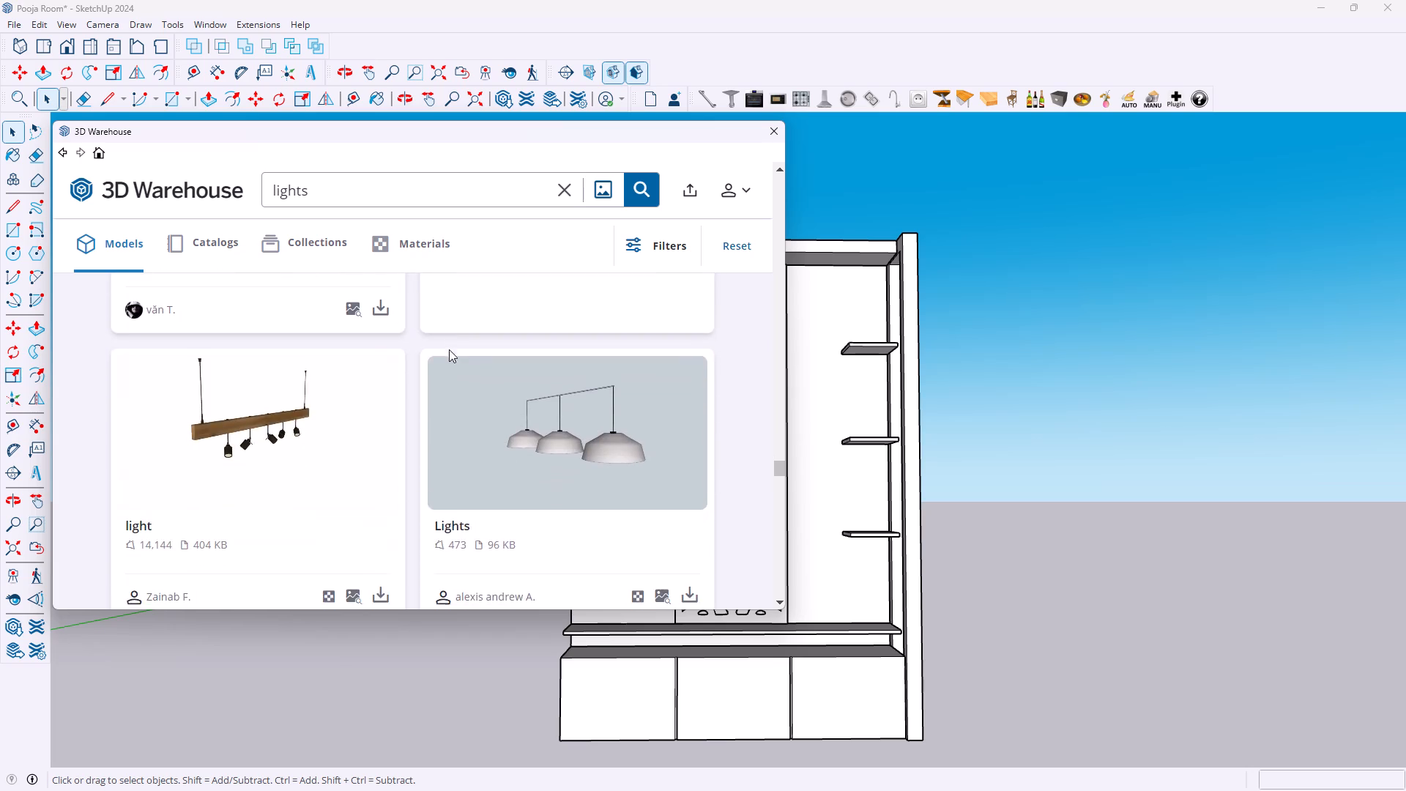
{"action": "scroll", "coordinate": [449, 349], "scroll_direction": "down", "scroll_amount": 1}
{"action": "scroll", "coordinate": [449, 349], "scroll_direction": "up", "scroll_amount": 1}
{"action": "scroll", "coordinate": [449, 349], "scroll_direction": "down", "scroll_amount": 7}
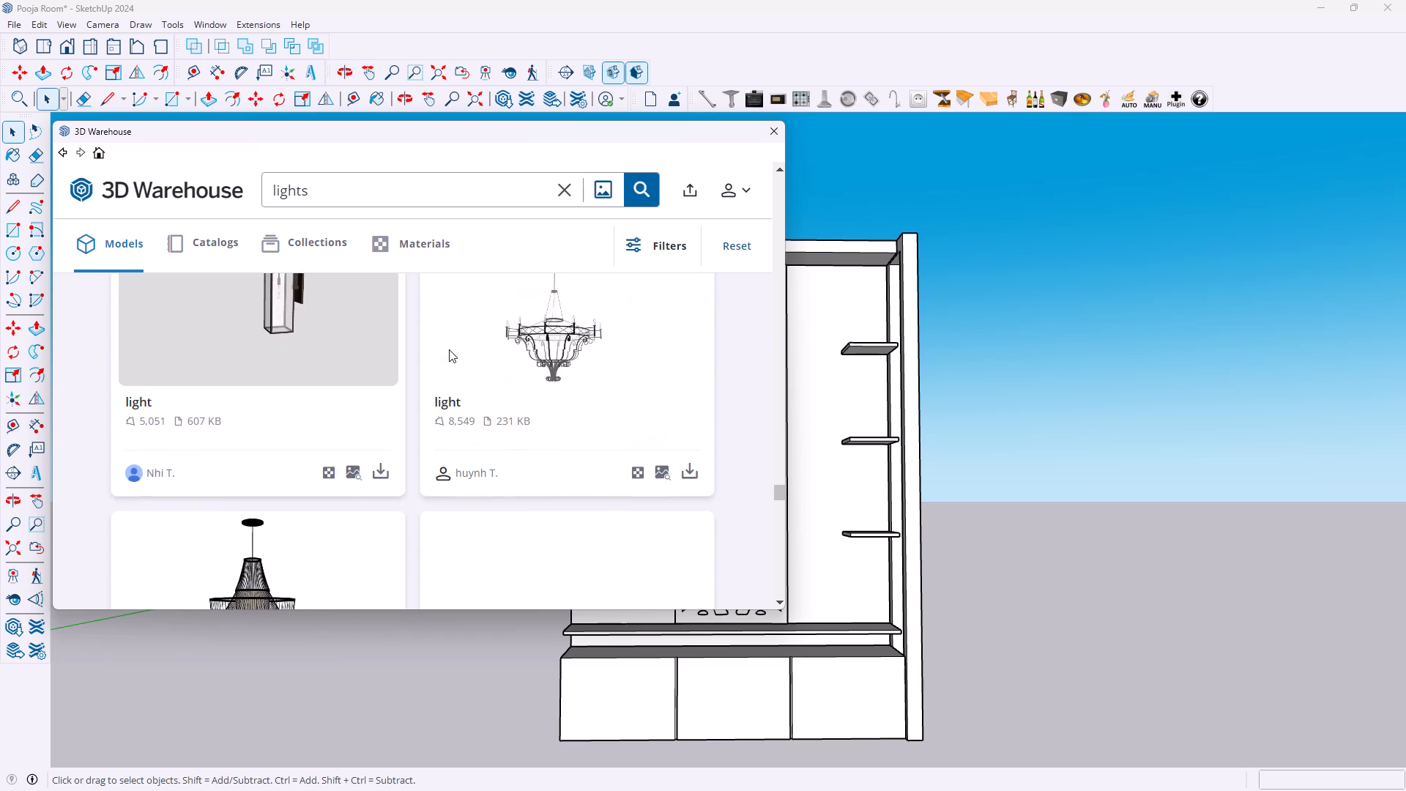
Continue examining the lights search results for a hanging or wall light model that suits the pooja unit.
{"action": "scroll", "coordinate": [449, 349], "scroll_direction": "up", "scroll_amount": 1}
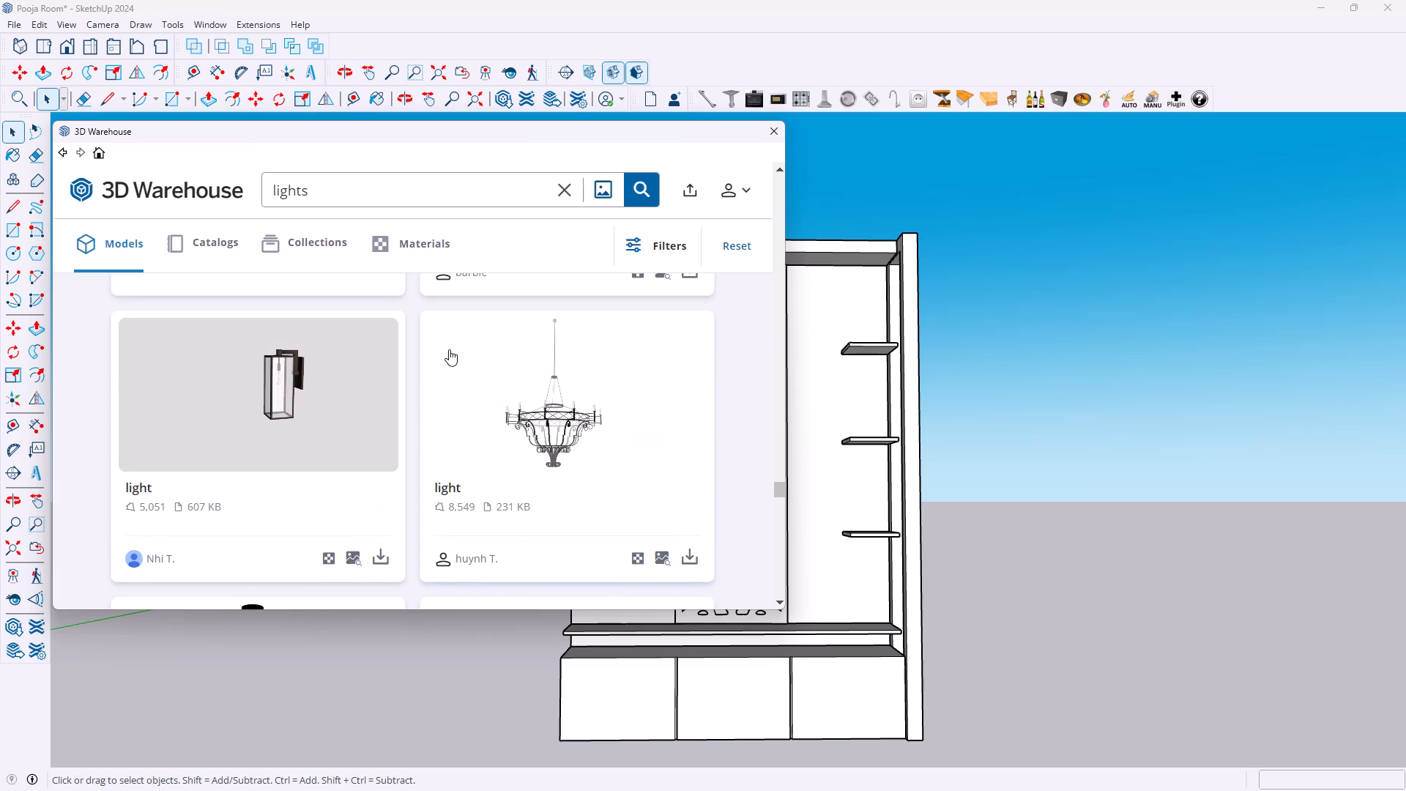
{"action": "scroll", "coordinate": [449, 349], "scroll_direction": "down", "scroll_amount": 1}
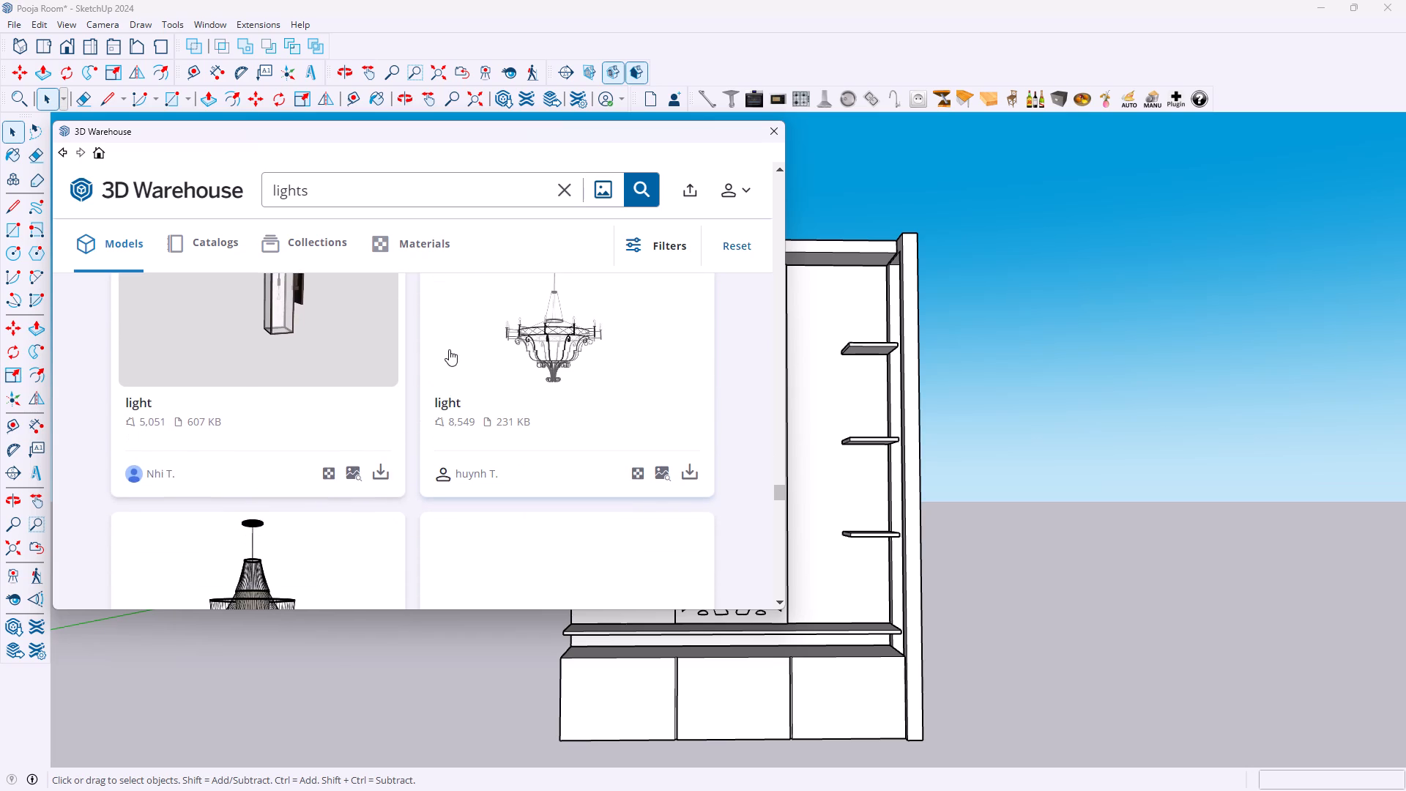
{"action": "scroll", "coordinate": [449, 349], "scroll_direction": "down", "scroll_amount": 7}
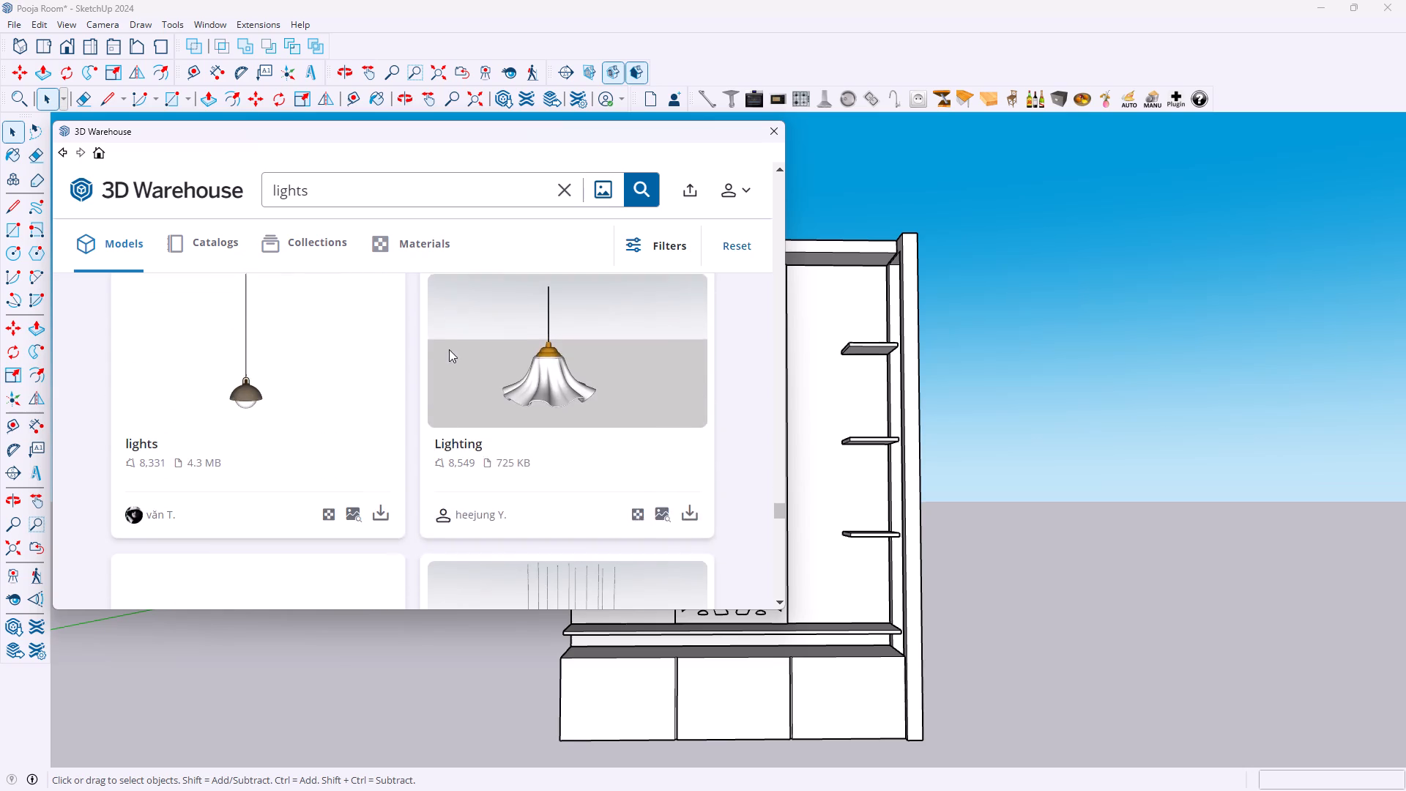
{"action": "scroll", "coordinate": [448, 349], "scroll_direction": "up", "scroll_amount": 1}
{"action": "scroll", "coordinate": [448, 349], "scroll_direction": "down", "scroll_amount": 3}
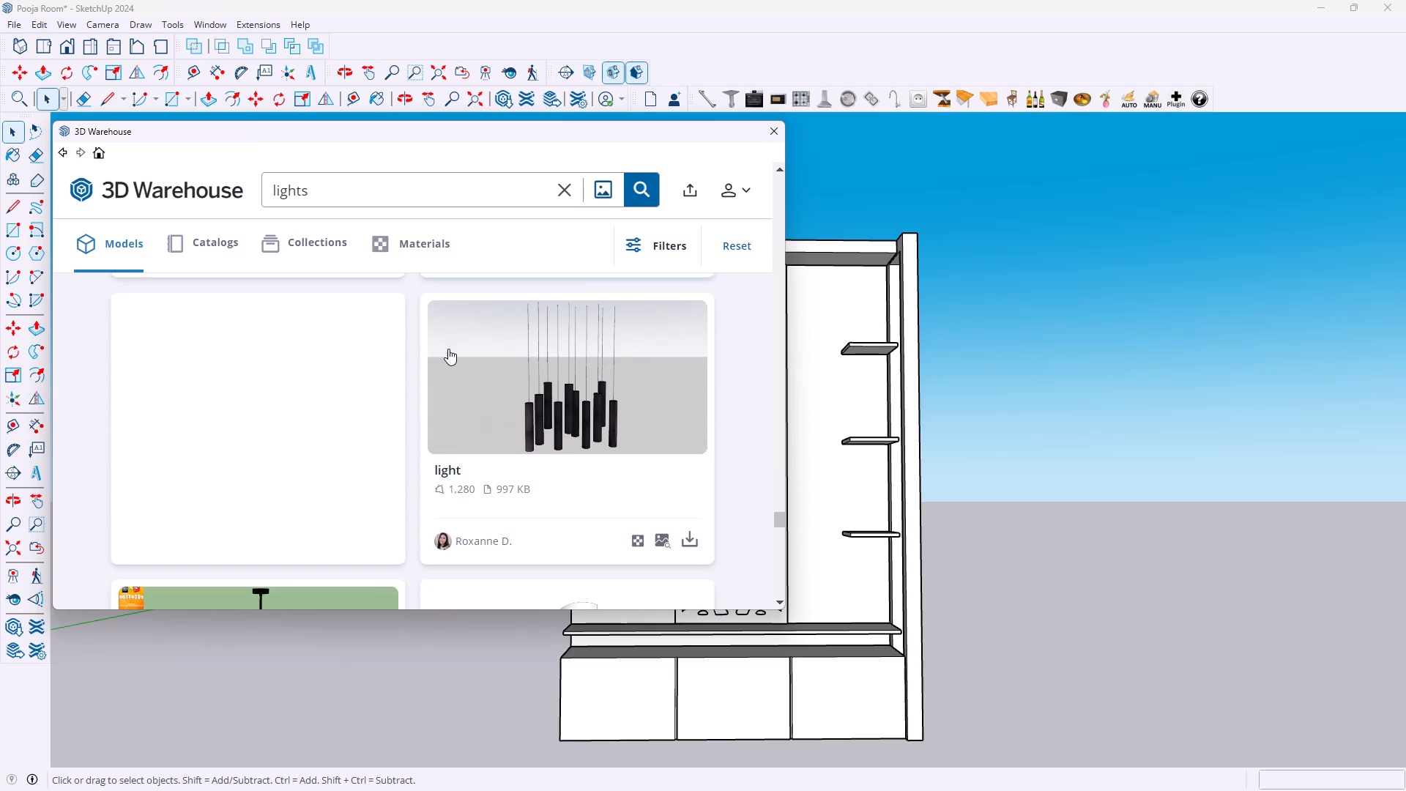
{"action": "scroll", "coordinate": [448, 349], "scroll_direction": "down", "scroll_amount": 4}
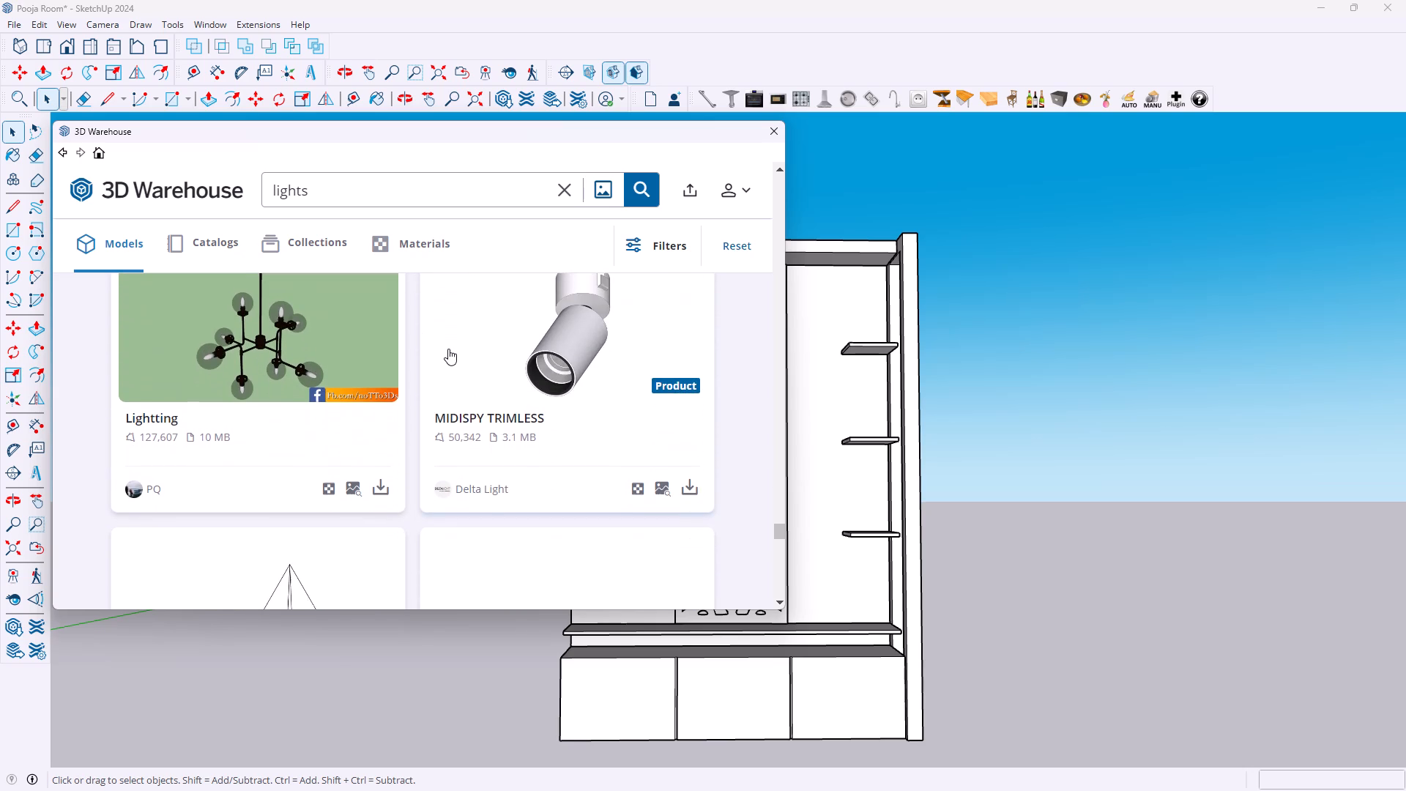
{"action": "scroll", "coordinate": [448, 349], "scroll_direction": "down", "scroll_amount": 4}
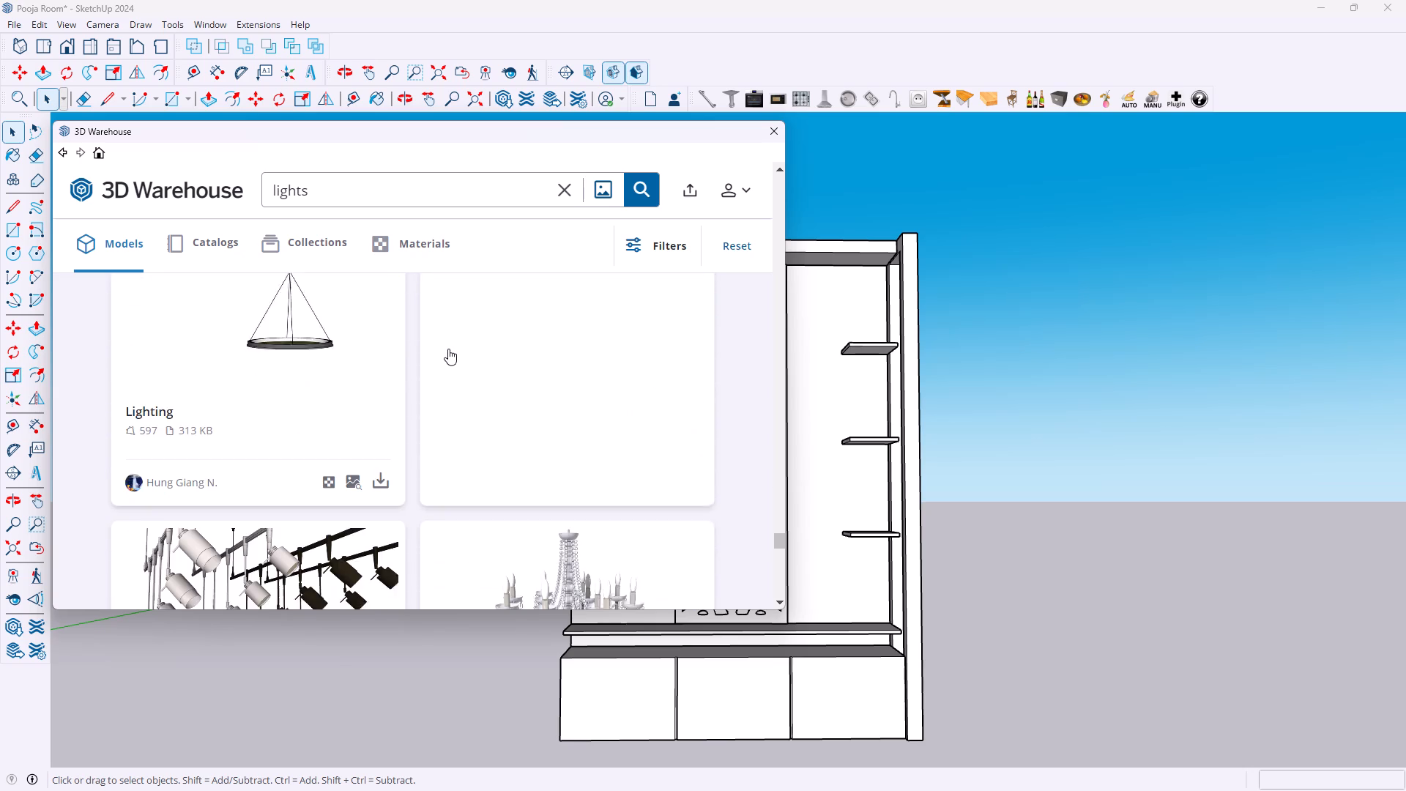
{"action": "scroll", "coordinate": [448, 349], "scroll_direction": "down", "scroll_amount": 9}
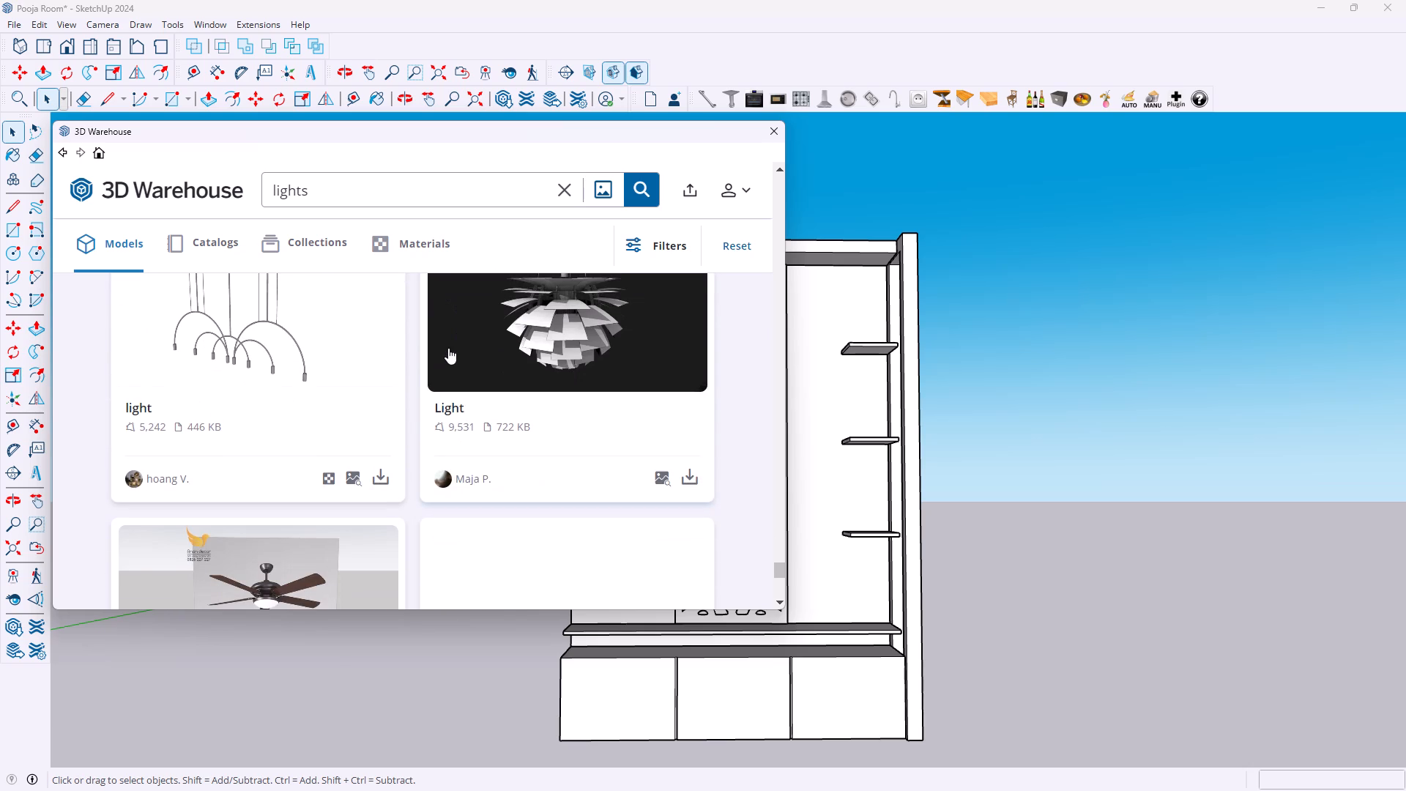
{"action": "scroll", "coordinate": [462, 360], "scroll_direction": "down", "scroll_amount": 4}
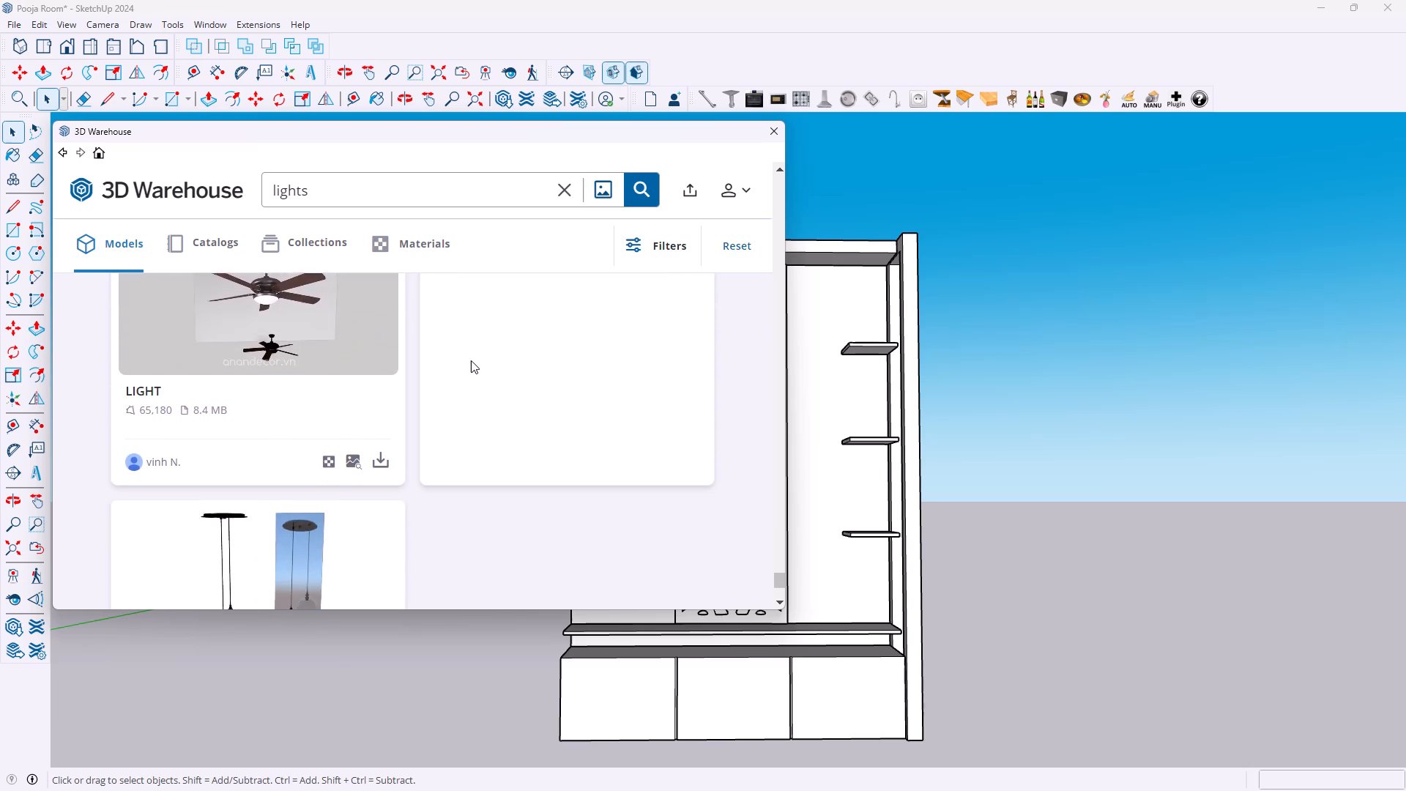
{"action": "scroll", "coordinate": [472, 359], "scroll_direction": "down", "scroll_amount": 4}
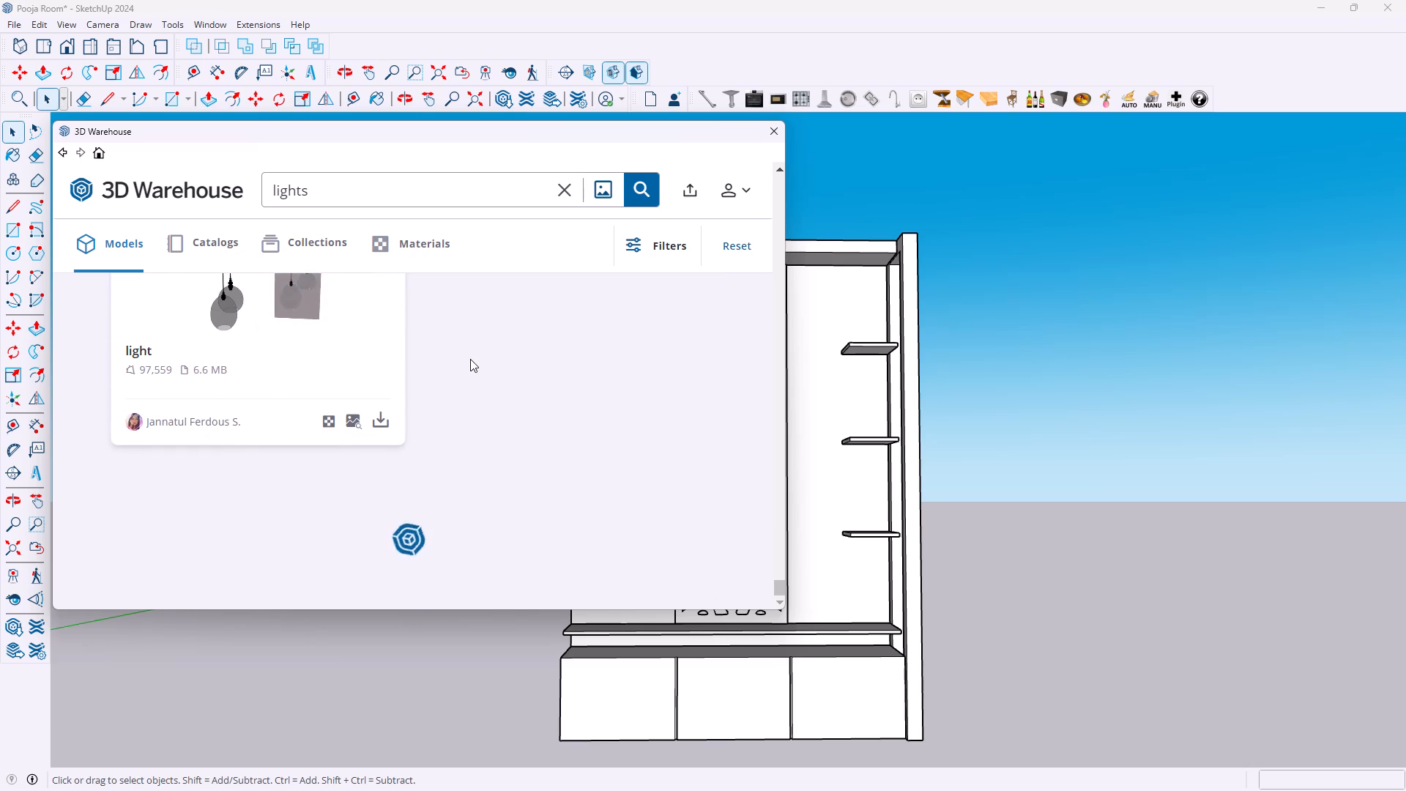
{"action": "scroll", "coordinate": [469, 359], "scroll_direction": "up", "scroll_amount": 2}
{"action": "scroll", "coordinate": [467, 357], "scroll_direction": "down", "scroll_amount": 1}
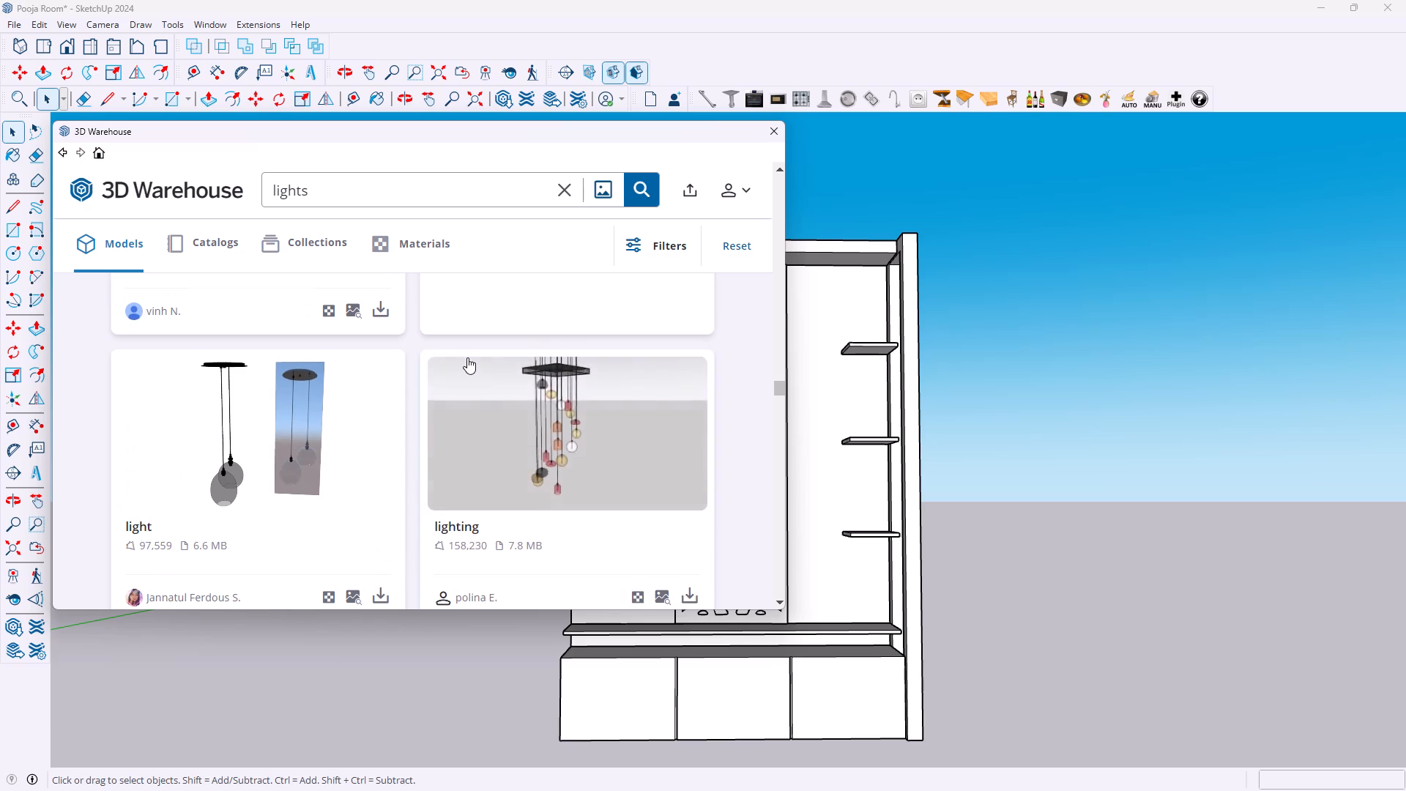
{"action": "scroll", "coordinate": [467, 357], "scroll_direction": "down", "scroll_amount": 6}
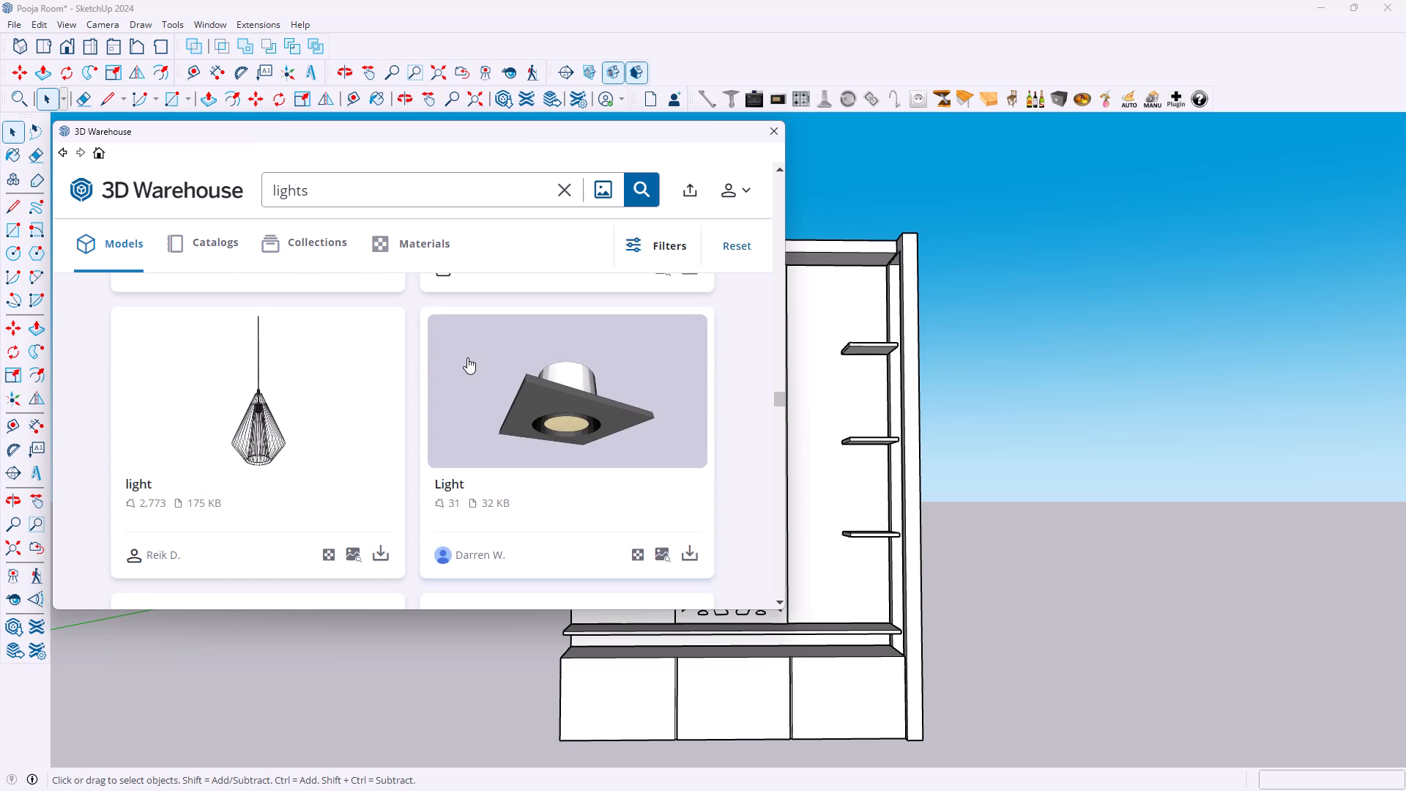
{"action": "scroll", "coordinate": [467, 357], "scroll_direction": "down", "scroll_amount": 1}
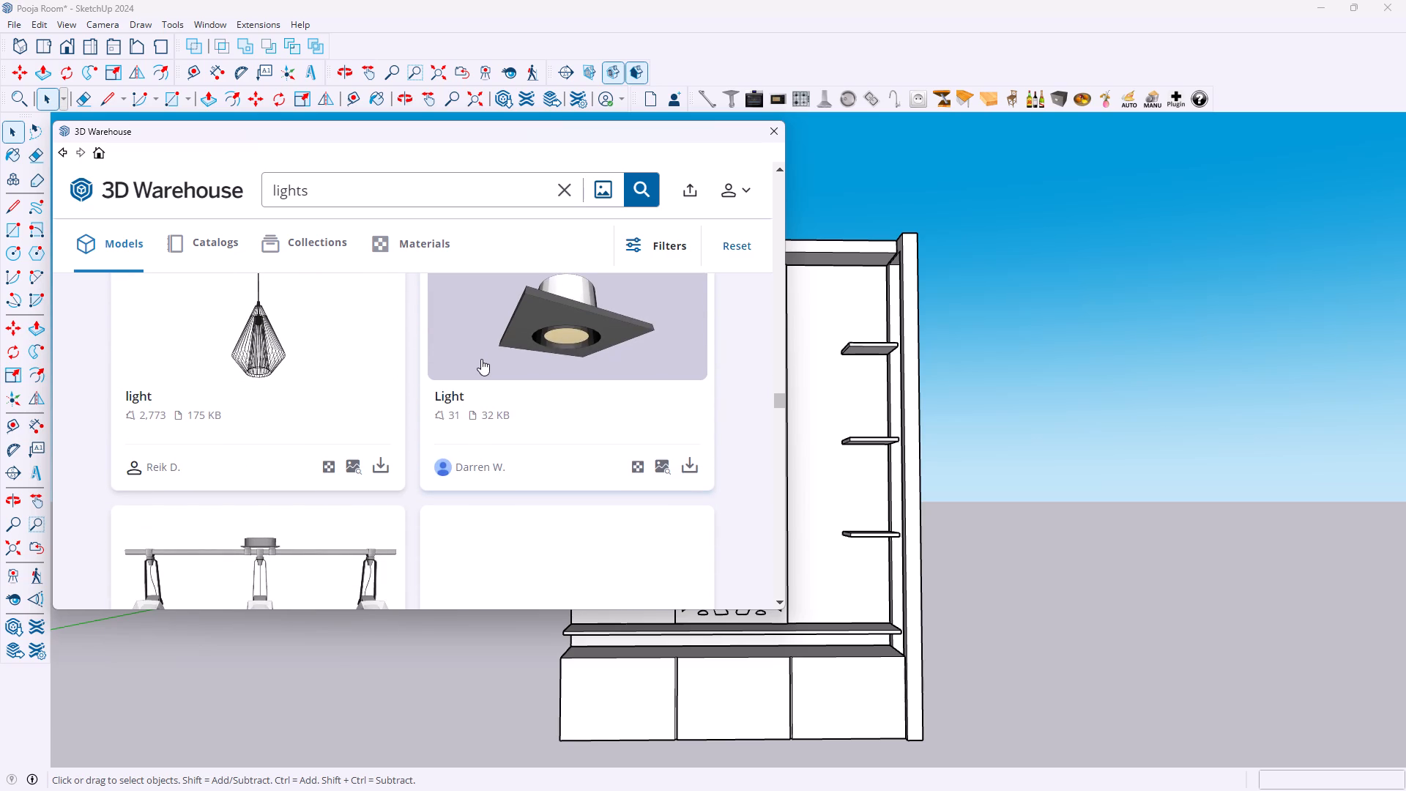
{"action": "scroll", "coordinate": [527, 360], "scroll_direction": "down", "scroll_amount": 8}
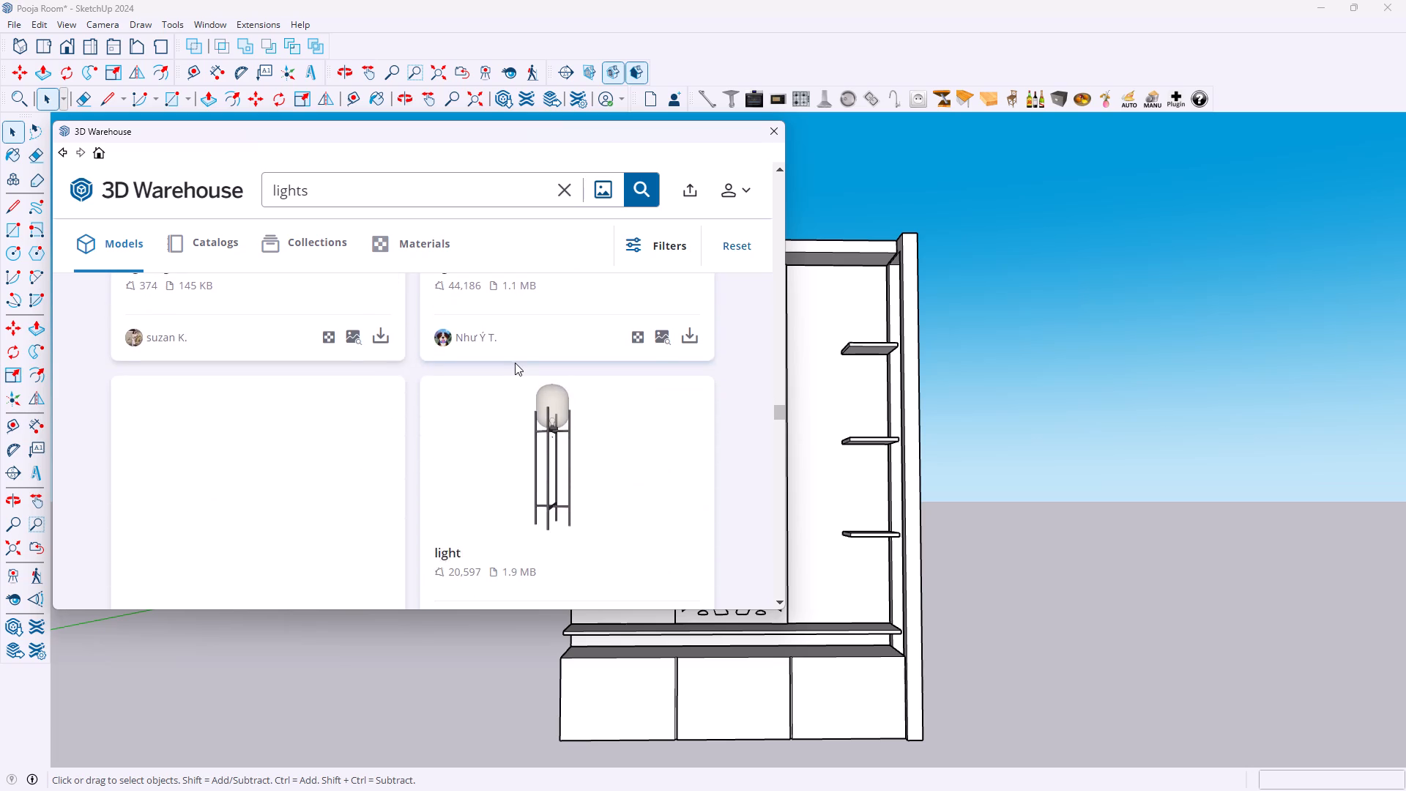
{"action": "scroll", "coordinate": [515, 363], "scroll_direction": "down", "scroll_amount": 5}
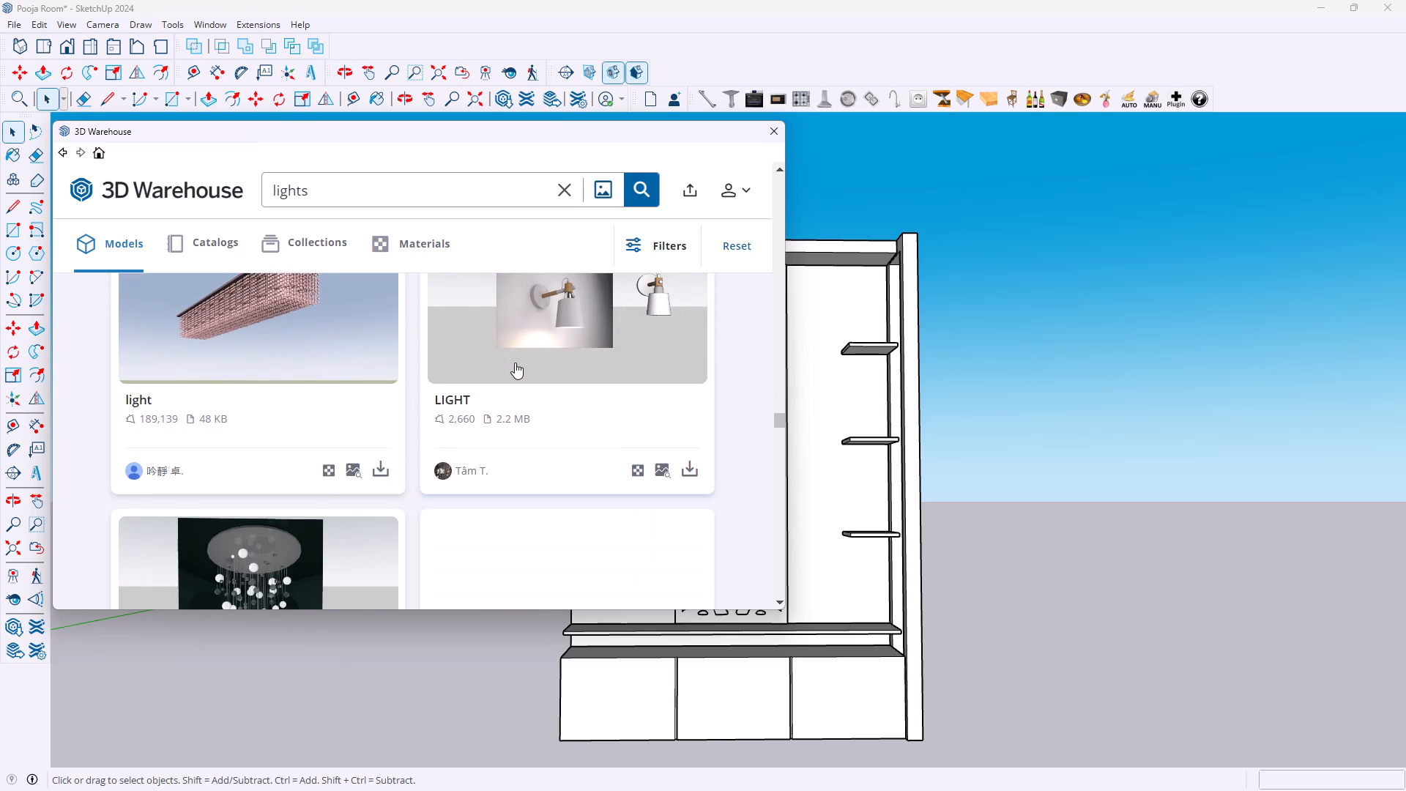
{"action": "scroll", "coordinate": [515, 363], "scroll_direction": "down", "scroll_amount": 8}
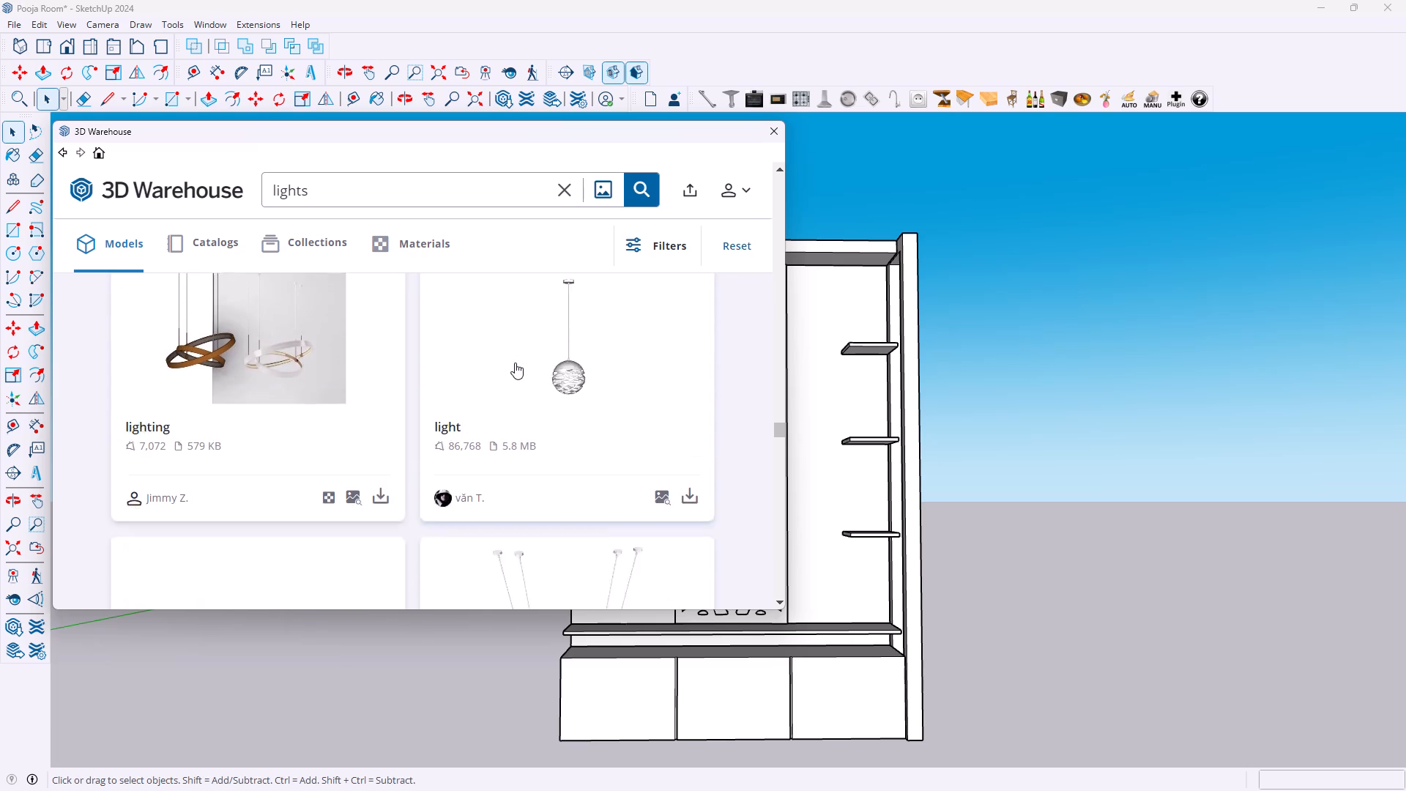
{"action": "scroll", "coordinate": [515, 363], "scroll_direction": "down", "scroll_amount": 8}
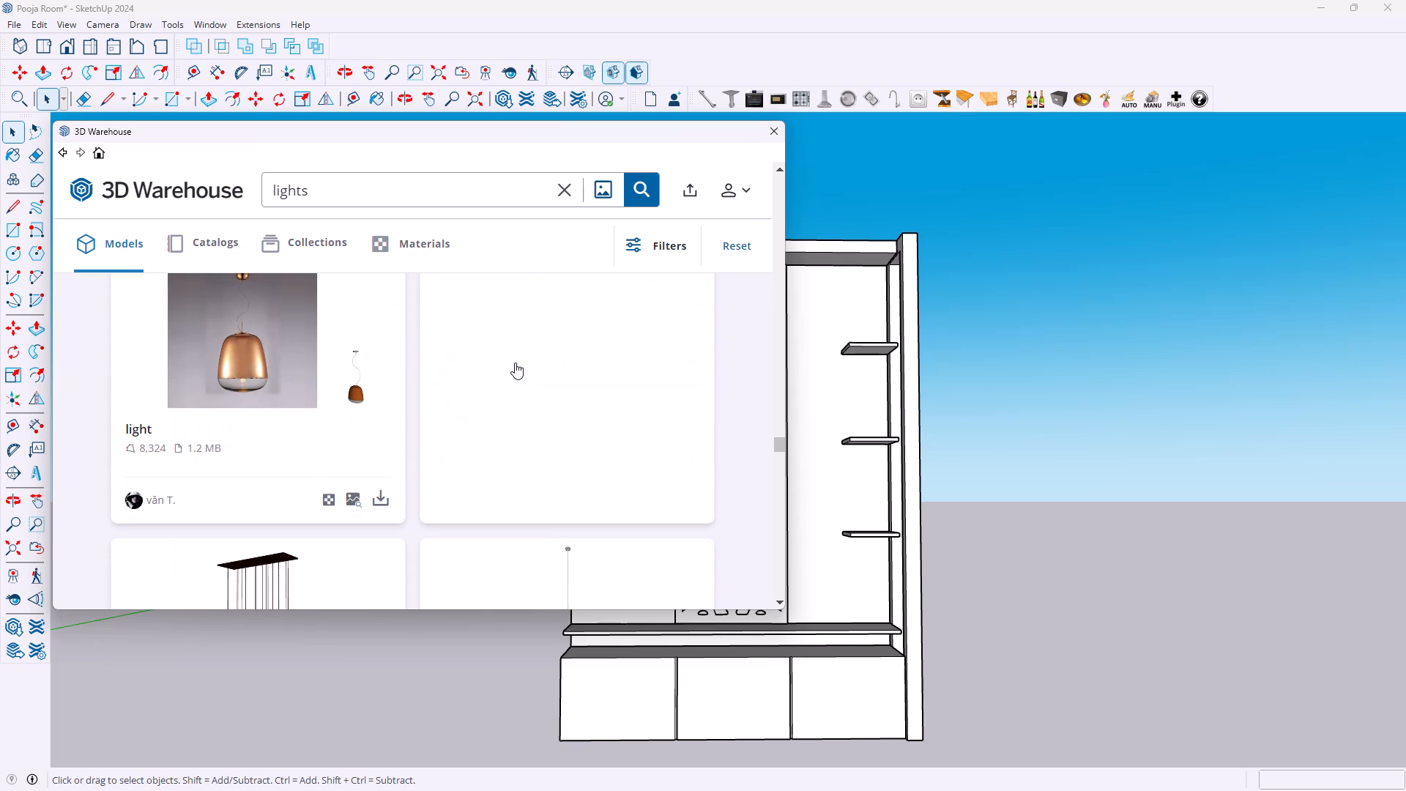
{"action": "scroll", "coordinate": [515, 363], "scroll_direction": "down", "scroll_amount": 1}
{"action": "scroll", "coordinate": [515, 363], "scroll_direction": "up", "scroll_amount": 1}
{"action": "scroll", "coordinate": [515, 363], "scroll_direction": "down", "scroll_amount": 1}
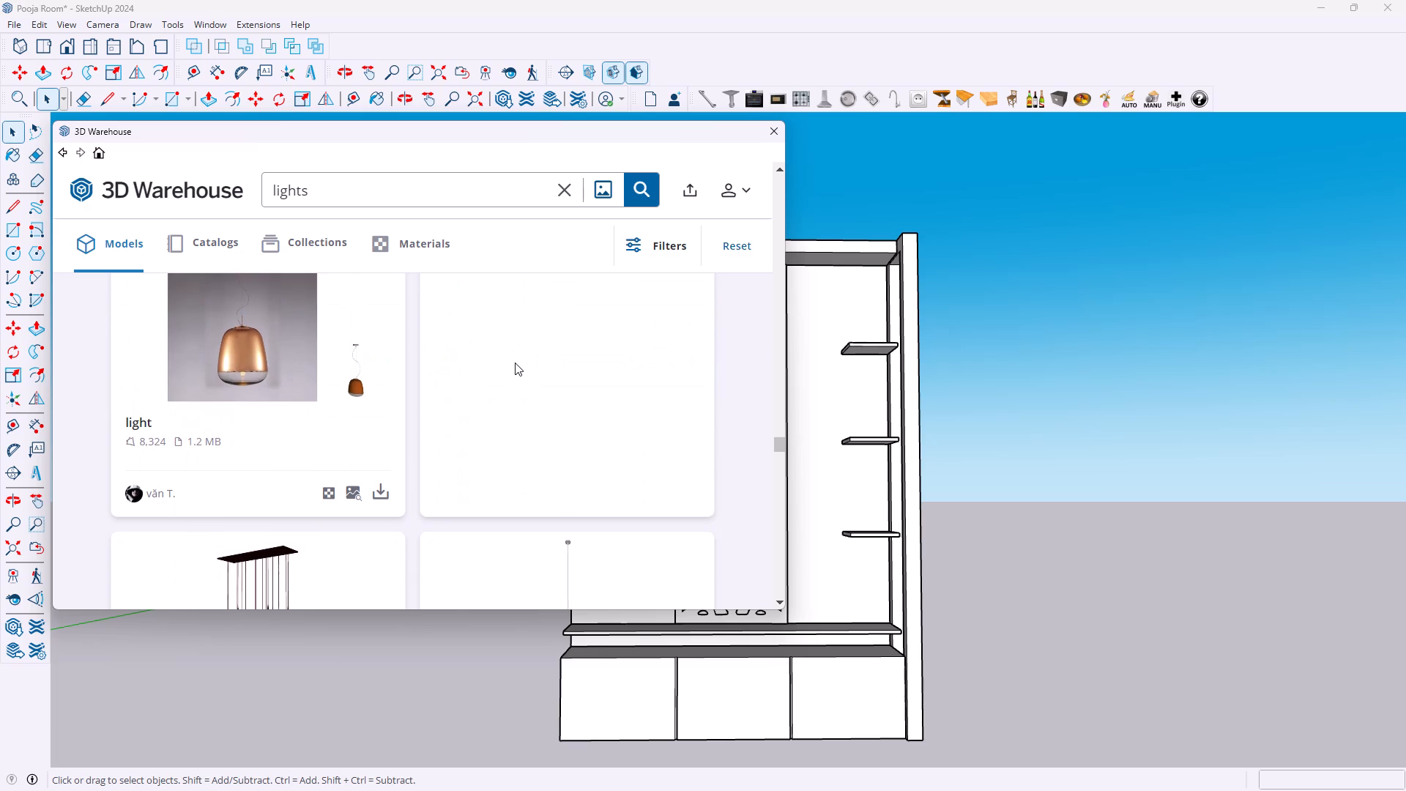
{"action": "scroll", "coordinate": [515, 363], "scroll_direction": "down", "scroll_amount": 9}
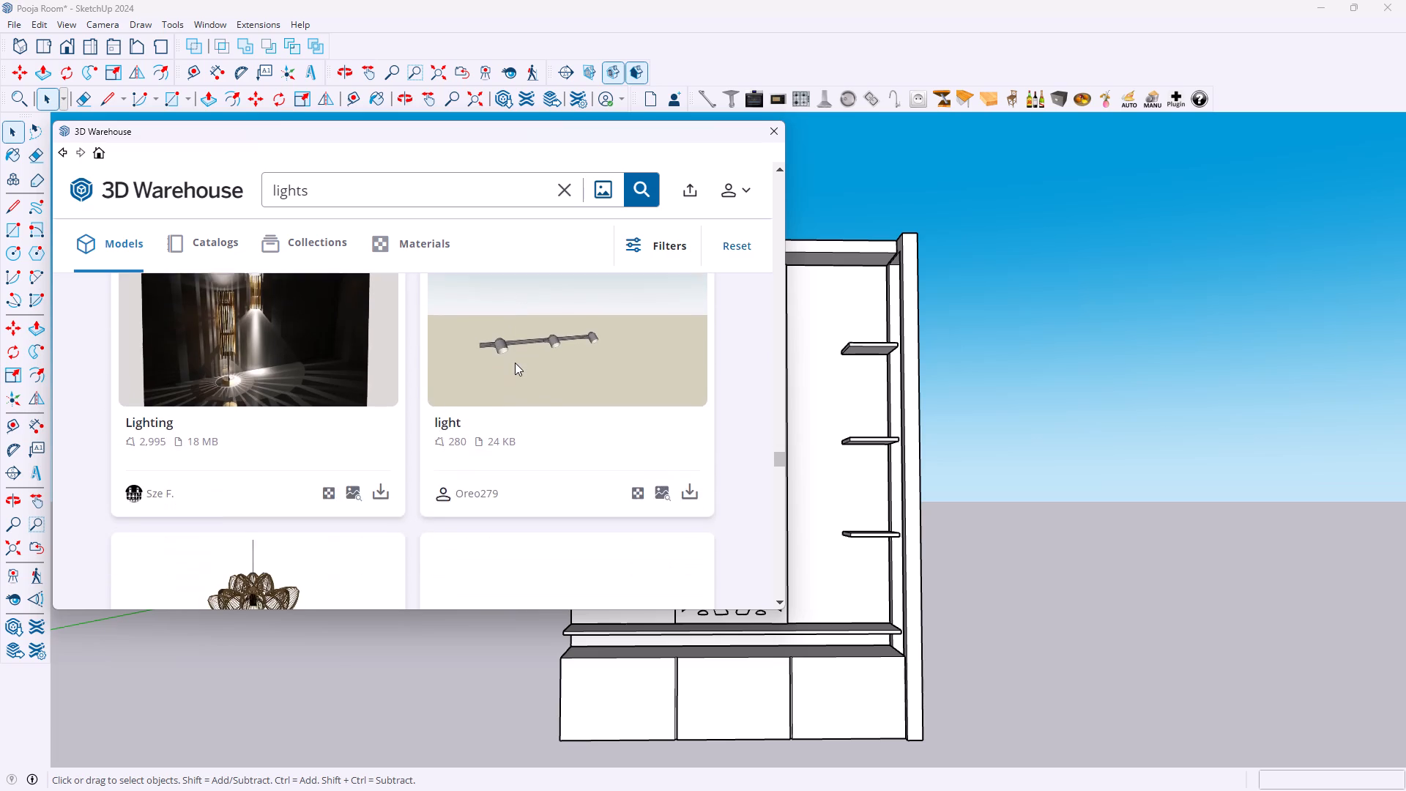
{"action": "scroll", "coordinate": [515, 363], "scroll_direction": "down", "scroll_amount": 7}
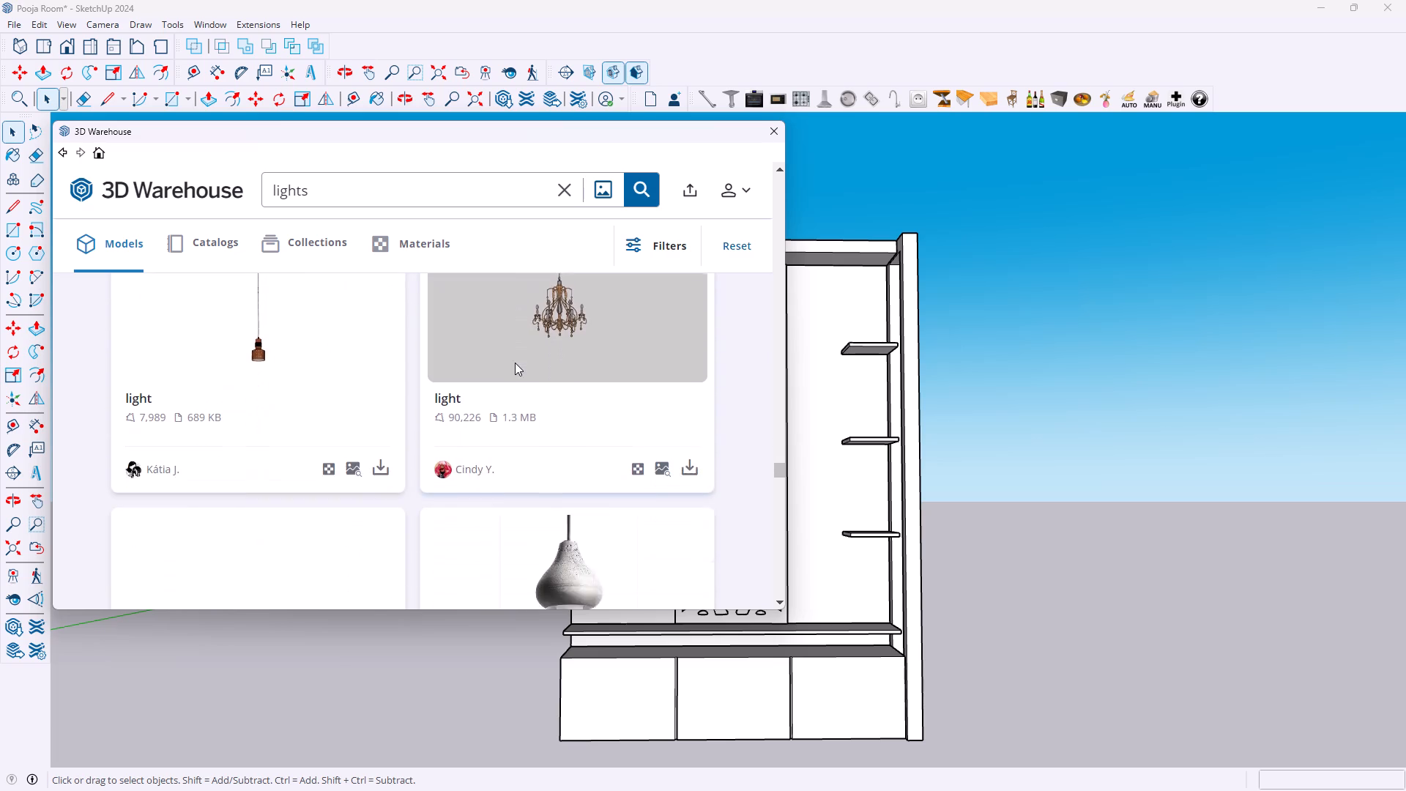
{"action": "scroll", "coordinate": [515, 363], "scroll_direction": "down", "scroll_amount": 9}
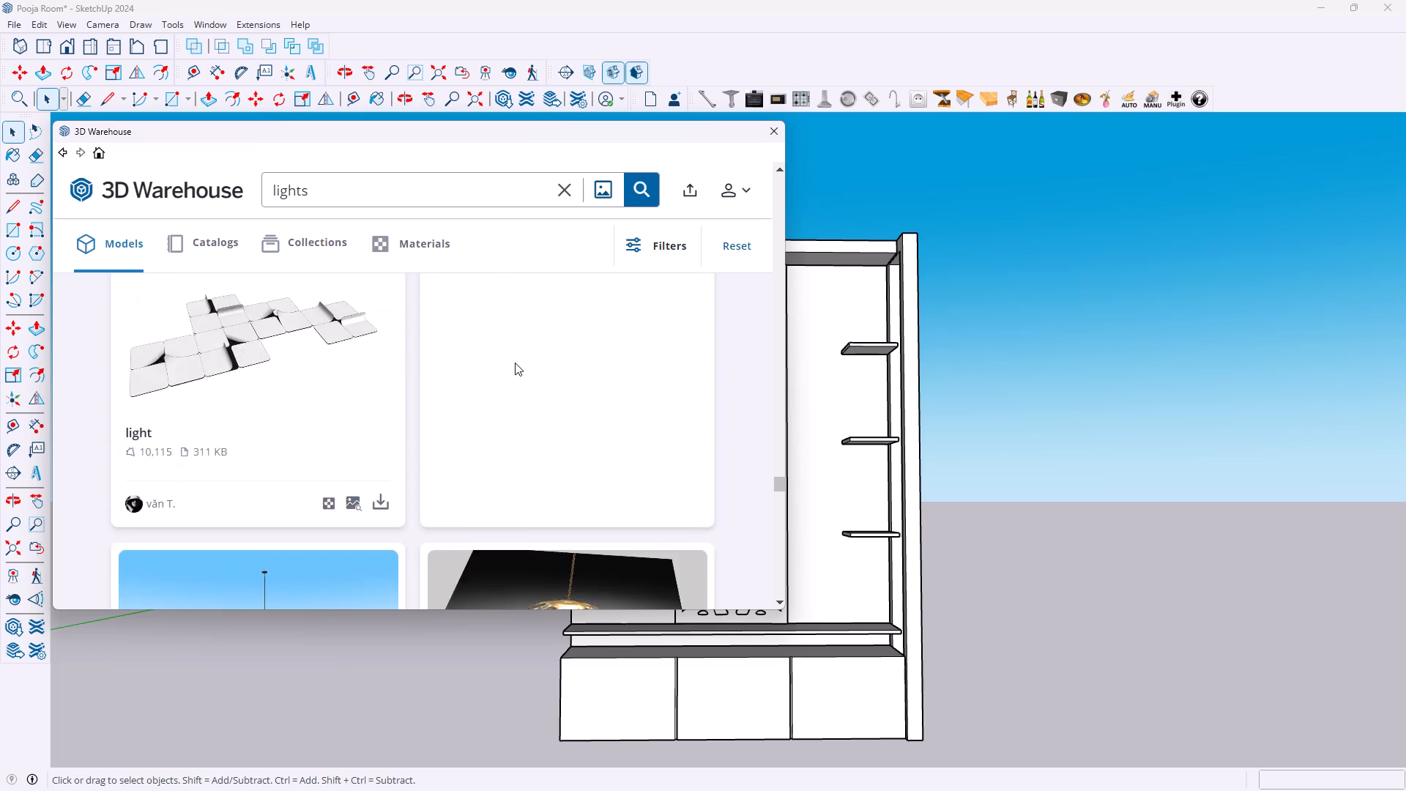
{"action": "scroll", "coordinate": [515, 363], "scroll_direction": "up", "scroll_amount": 4}
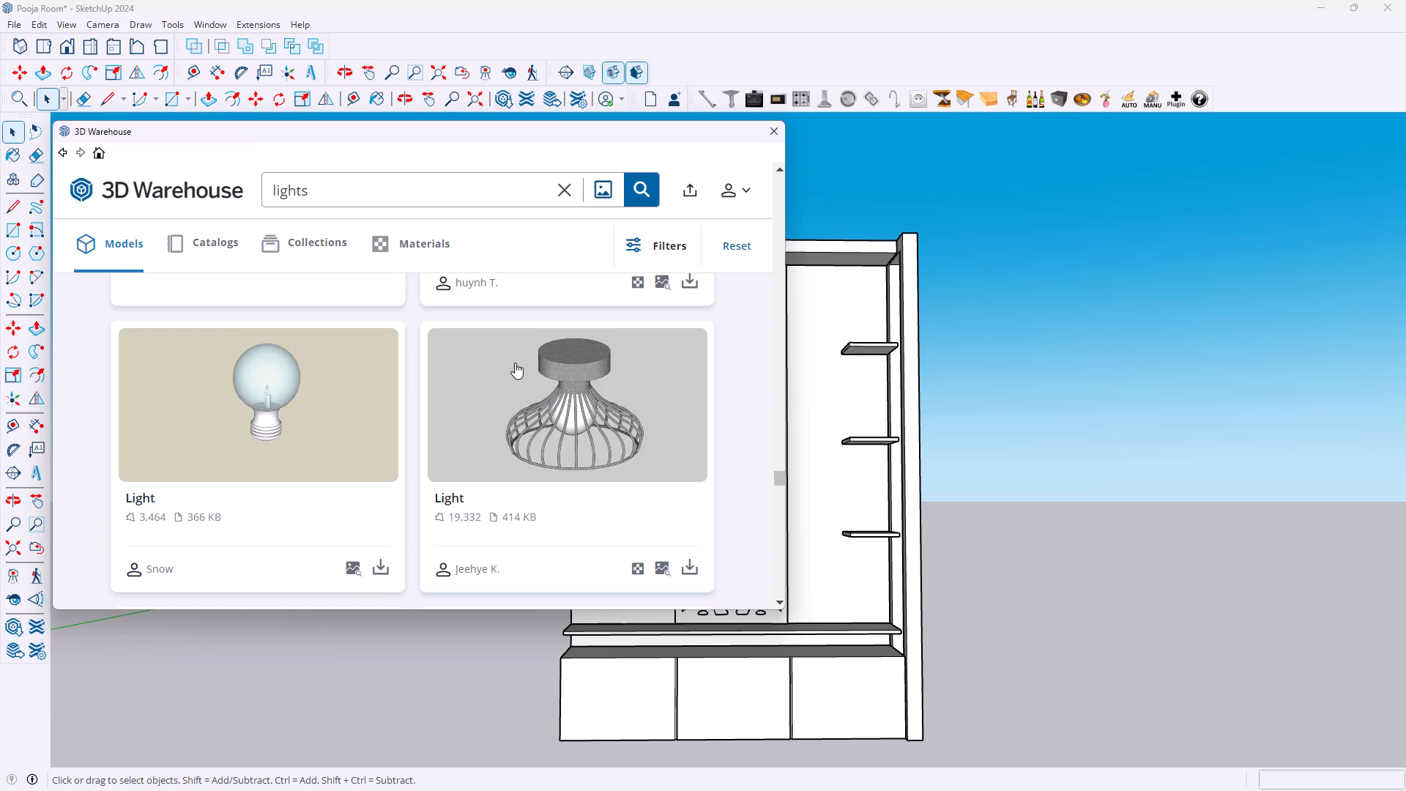
{"action": "scroll", "coordinate": [515, 363], "scroll_direction": "down", "scroll_amount": 6}
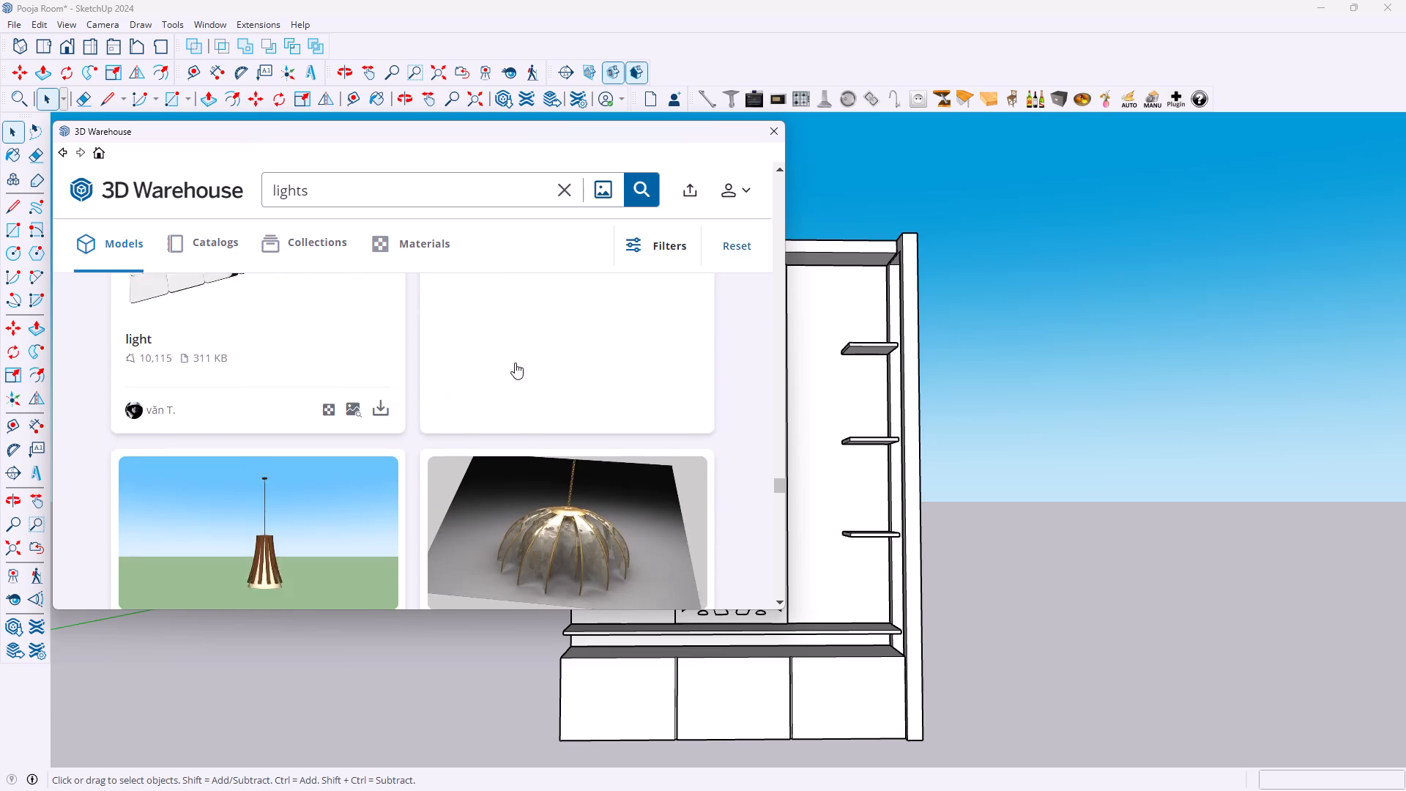
{"action": "scroll", "coordinate": [515, 363], "scroll_direction": "down", "scroll_amount": 4}
{"action": "scroll", "coordinate": [515, 363], "scroll_direction": "up", "scroll_amount": 4}
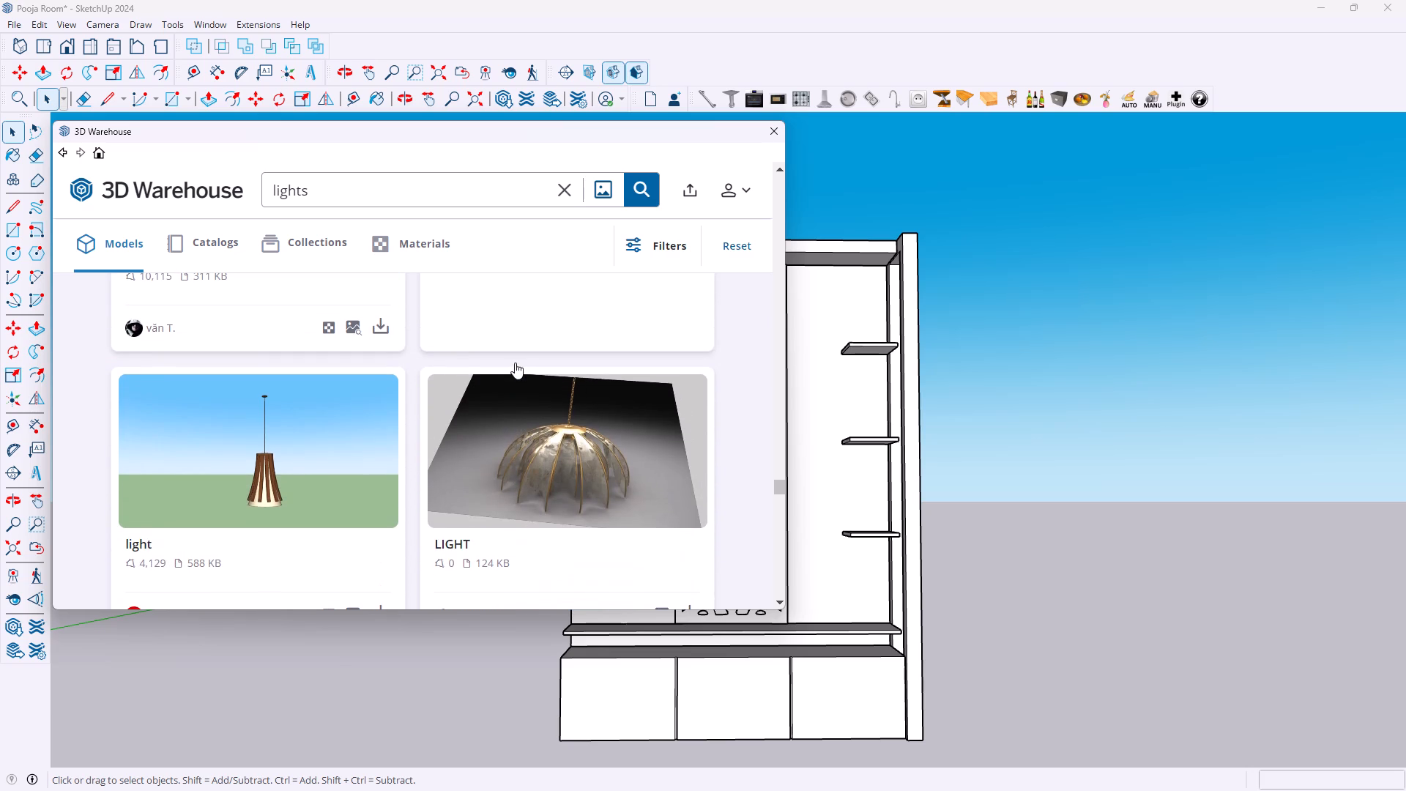
{"action": "scroll", "coordinate": [515, 363], "scroll_direction": "down", "scroll_amount": 4}
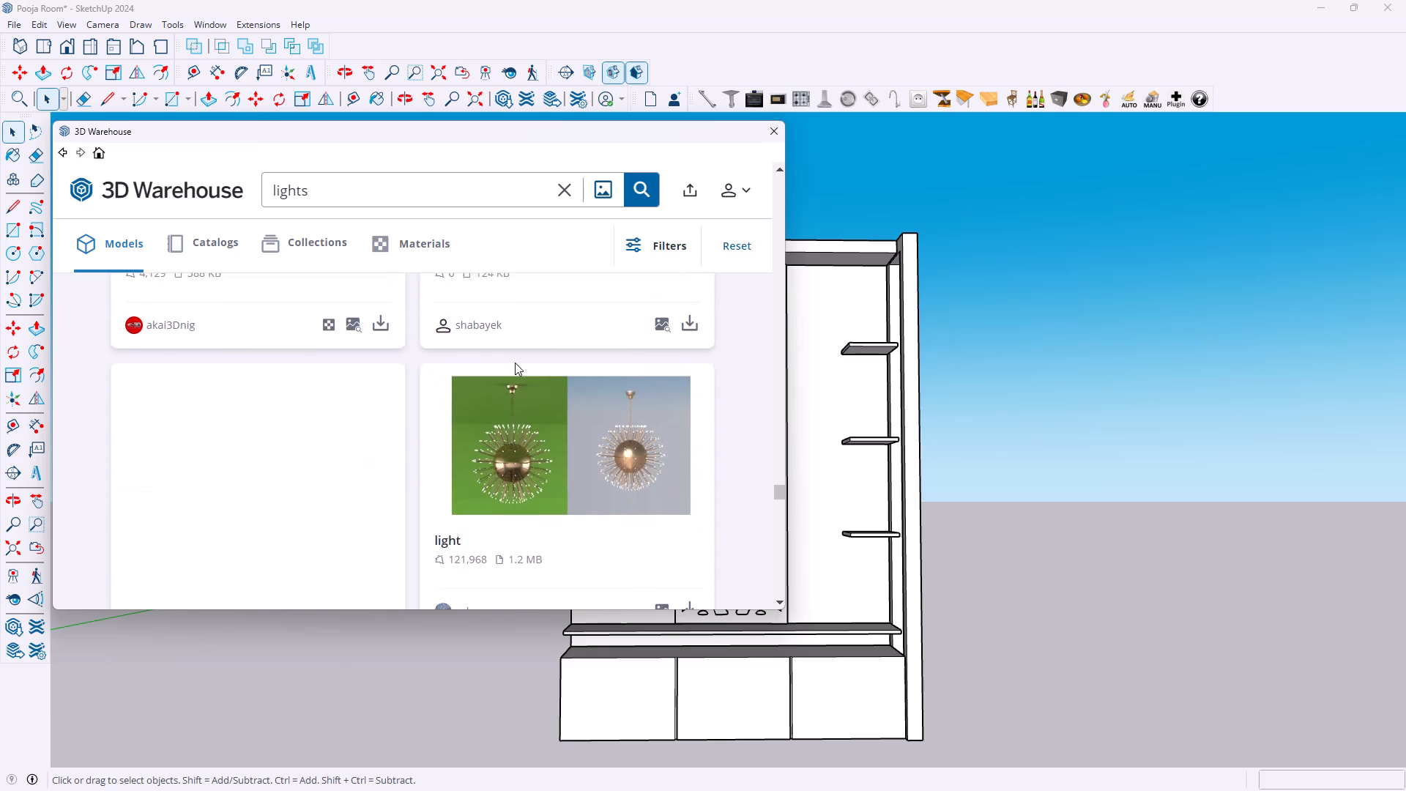
{"action": "scroll", "coordinate": [515, 363], "scroll_direction": "down", "scroll_amount": 1}
{"action": "scroll", "coordinate": [515, 363], "scroll_direction": "up", "scroll_amount": 3}
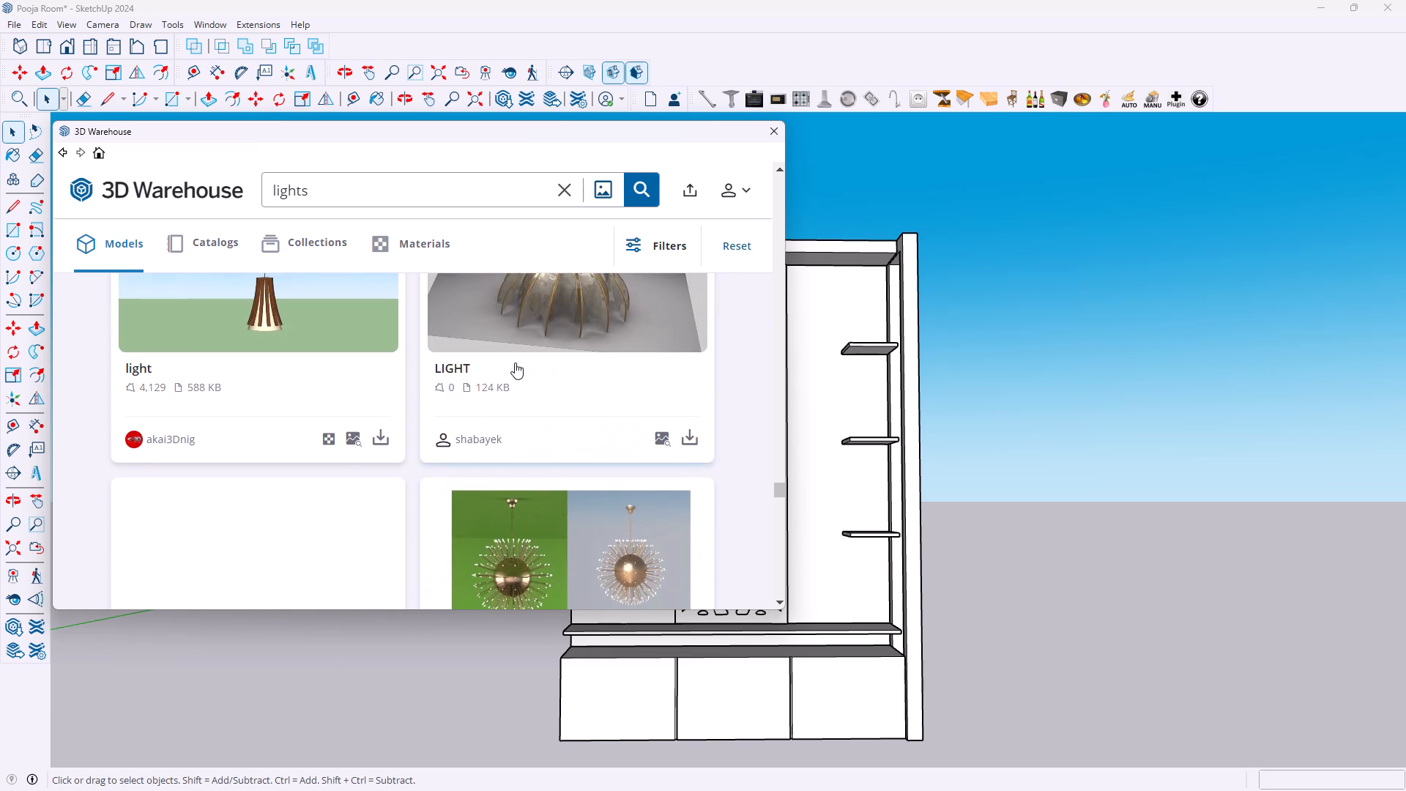
{"action": "scroll", "coordinate": [515, 363], "scroll_direction": "up", "scroll_amount": 2}
{"action": "scroll", "coordinate": [515, 363], "scroll_direction": "down", "scroll_amount": 4}
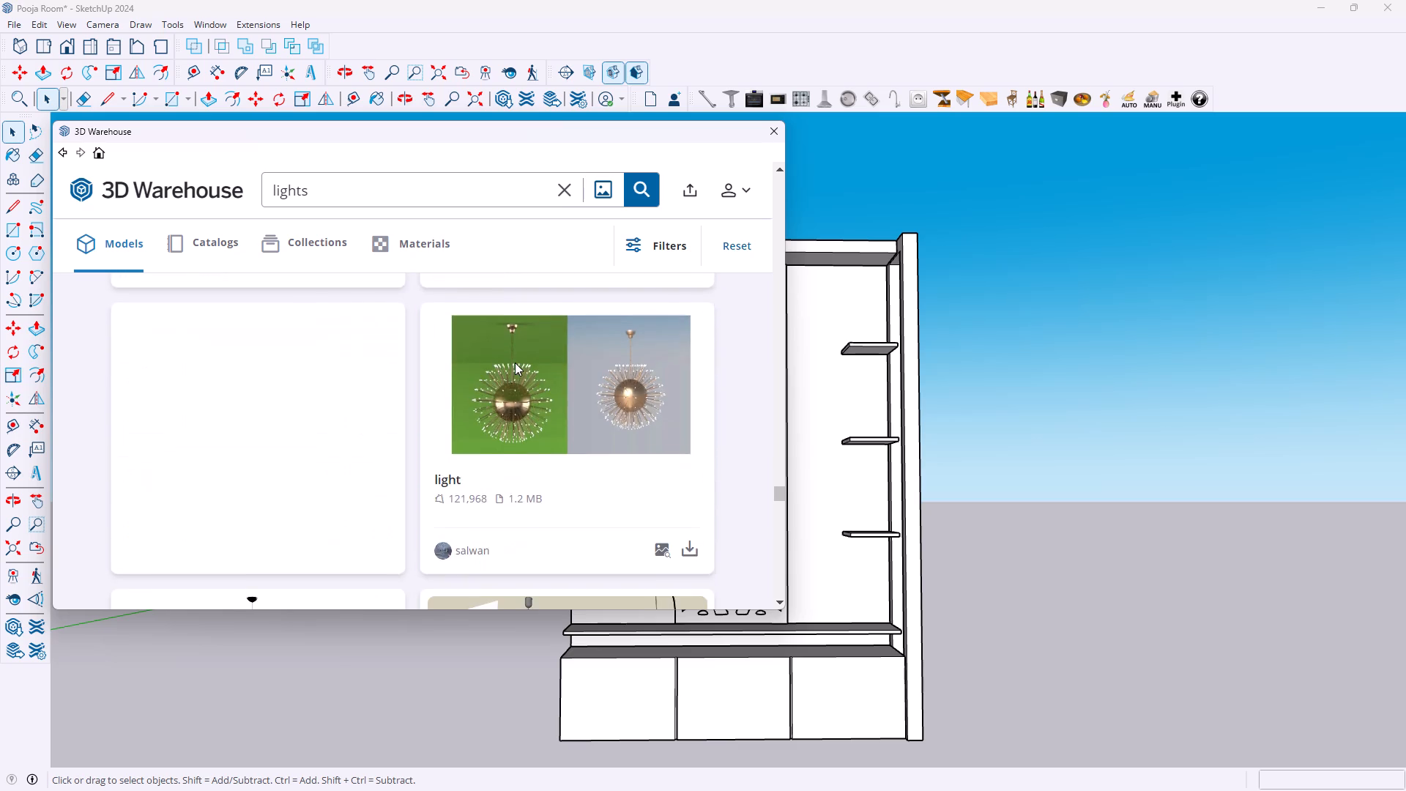
{"action": "scroll", "coordinate": [515, 363], "scroll_direction": "down", "scroll_amount": 10}
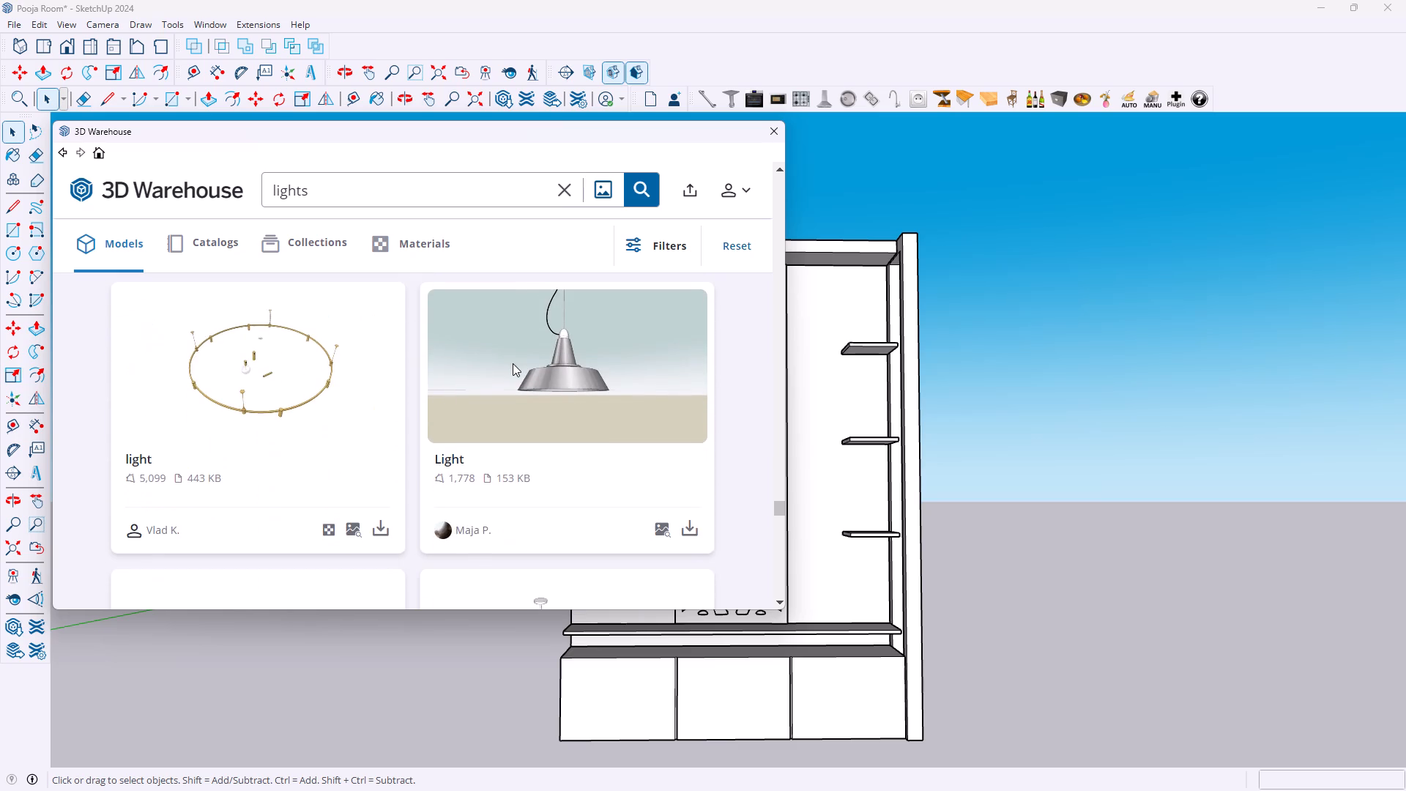
{"action": "scroll", "coordinate": [513, 363], "scroll_direction": "down", "scroll_amount": 3}
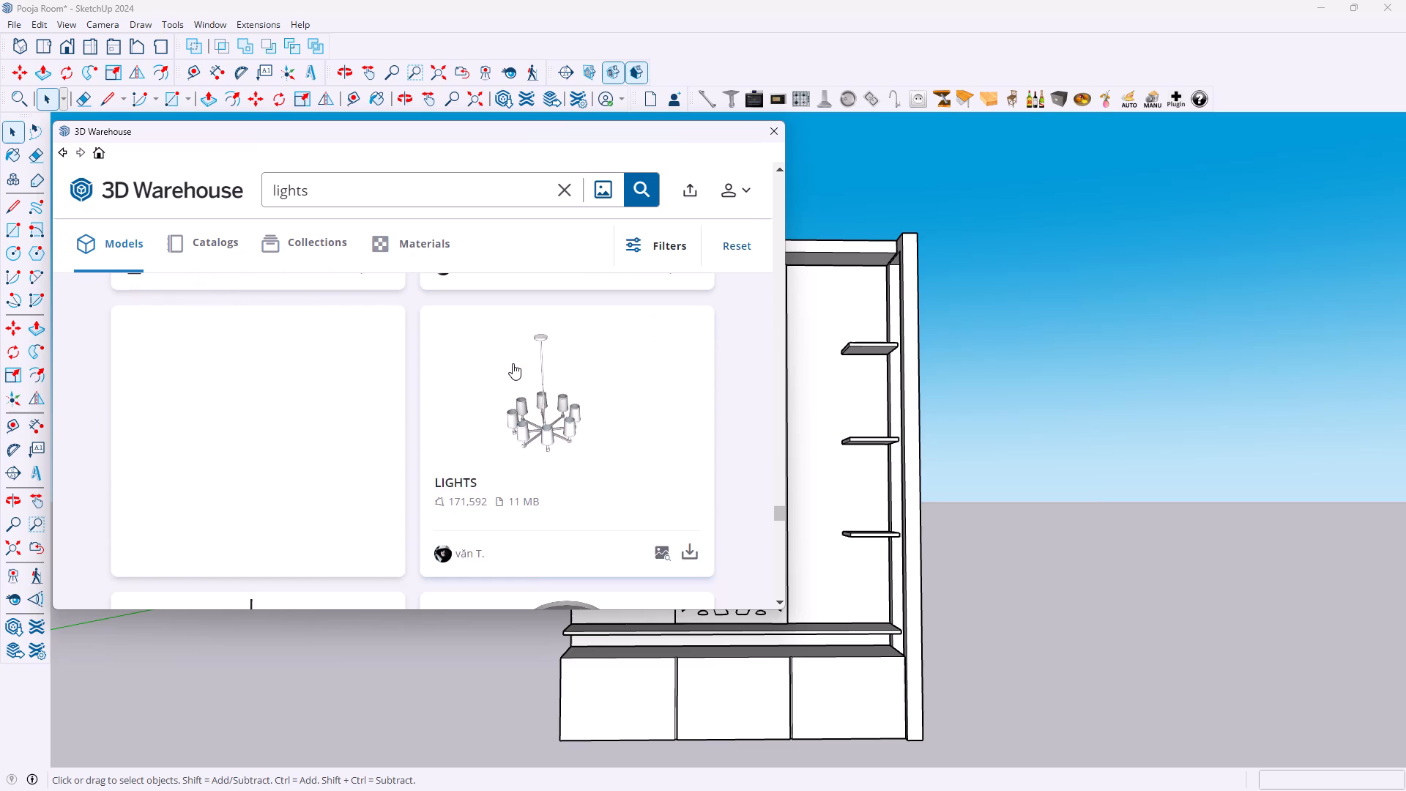
{"action": "scroll", "coordinate": [513, 363], "scroll_direction": "down", "scroll_amount": 2}
{"action": "scroll", "coordinate": [513, 363], "scroll_direction": "up", "scroll_amount": 7}
{"action": "scroll", "coordinate": [513, 363], "scroll_direction": "down", "scroll_amount": 7}
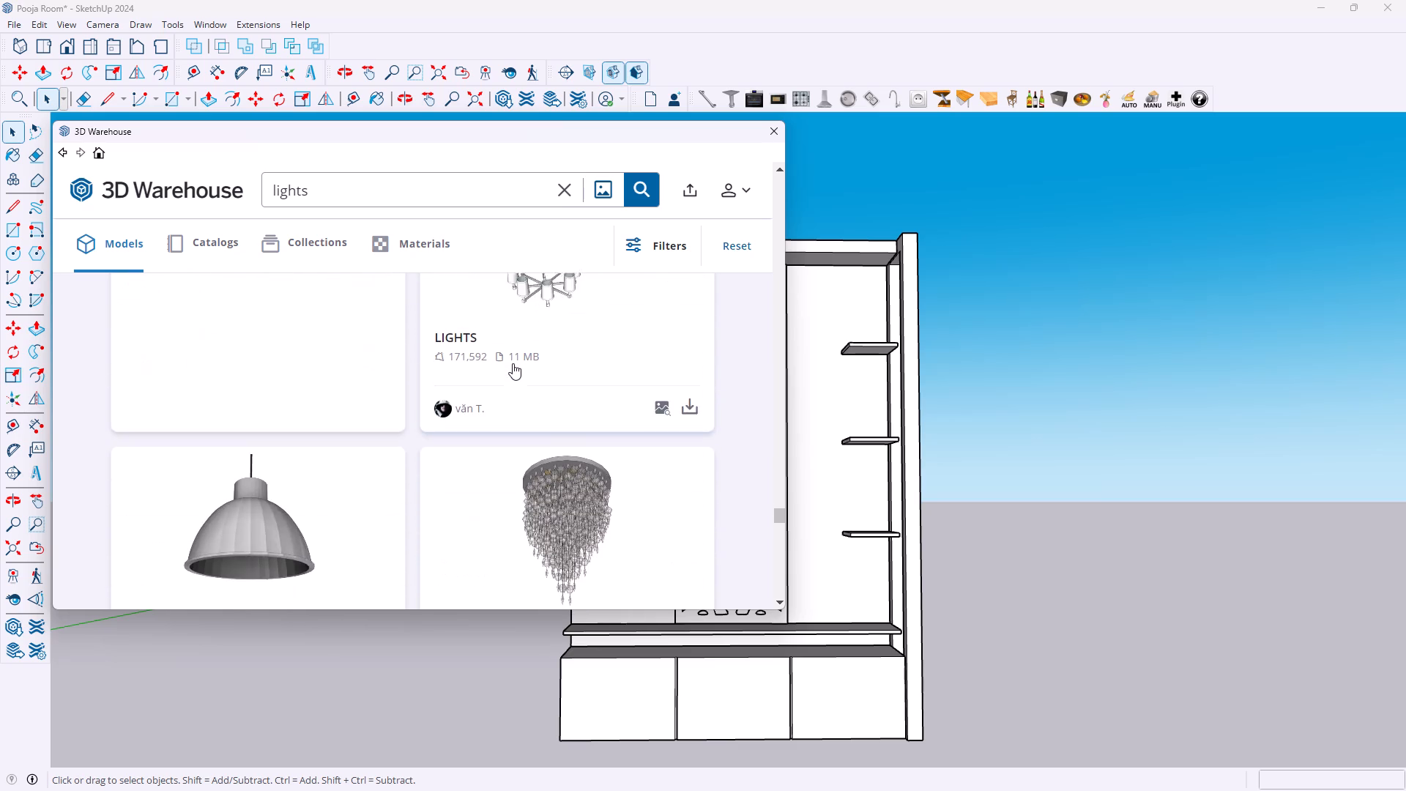
{"action": "scroll", "coordinate": [513, 363], "scroll_direction": "down", "scroll_amount": 6}
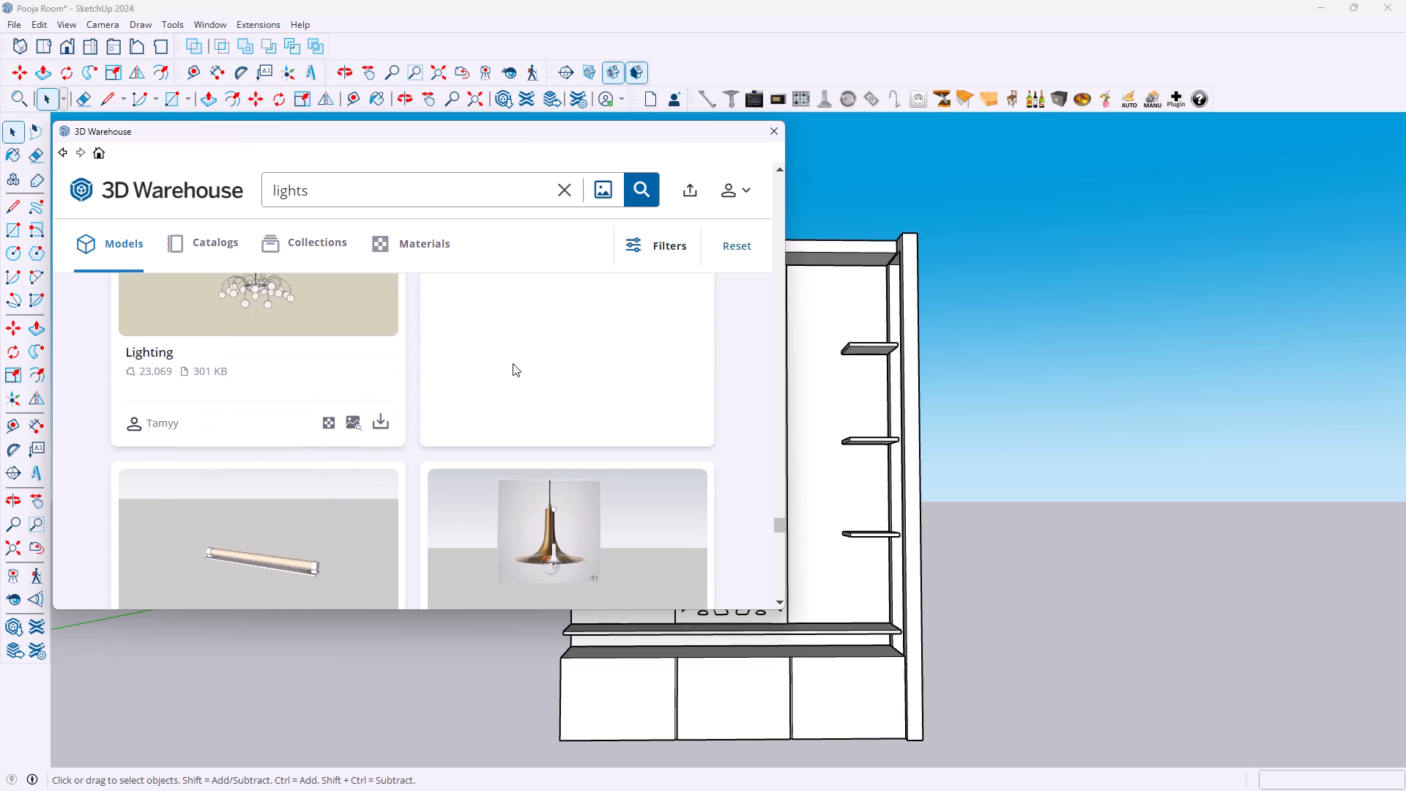
{"action": "scroll", "coordinate": [513, 363], "scroll_direction": "down", "scroll_amount": 3}
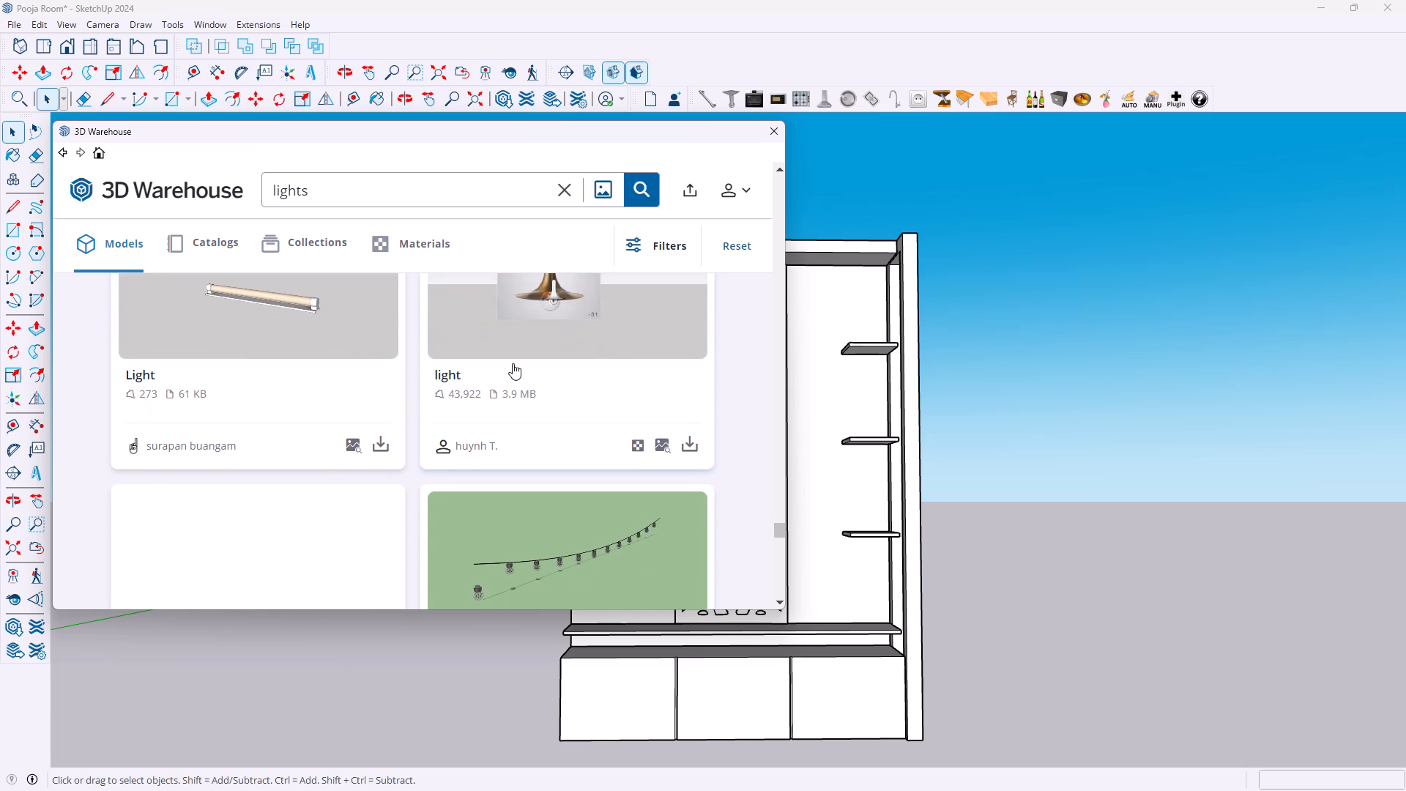
{"action": "scroll", "coordinate": [513, 363], "scroll_direction": "down", "scroll_amount": 3}
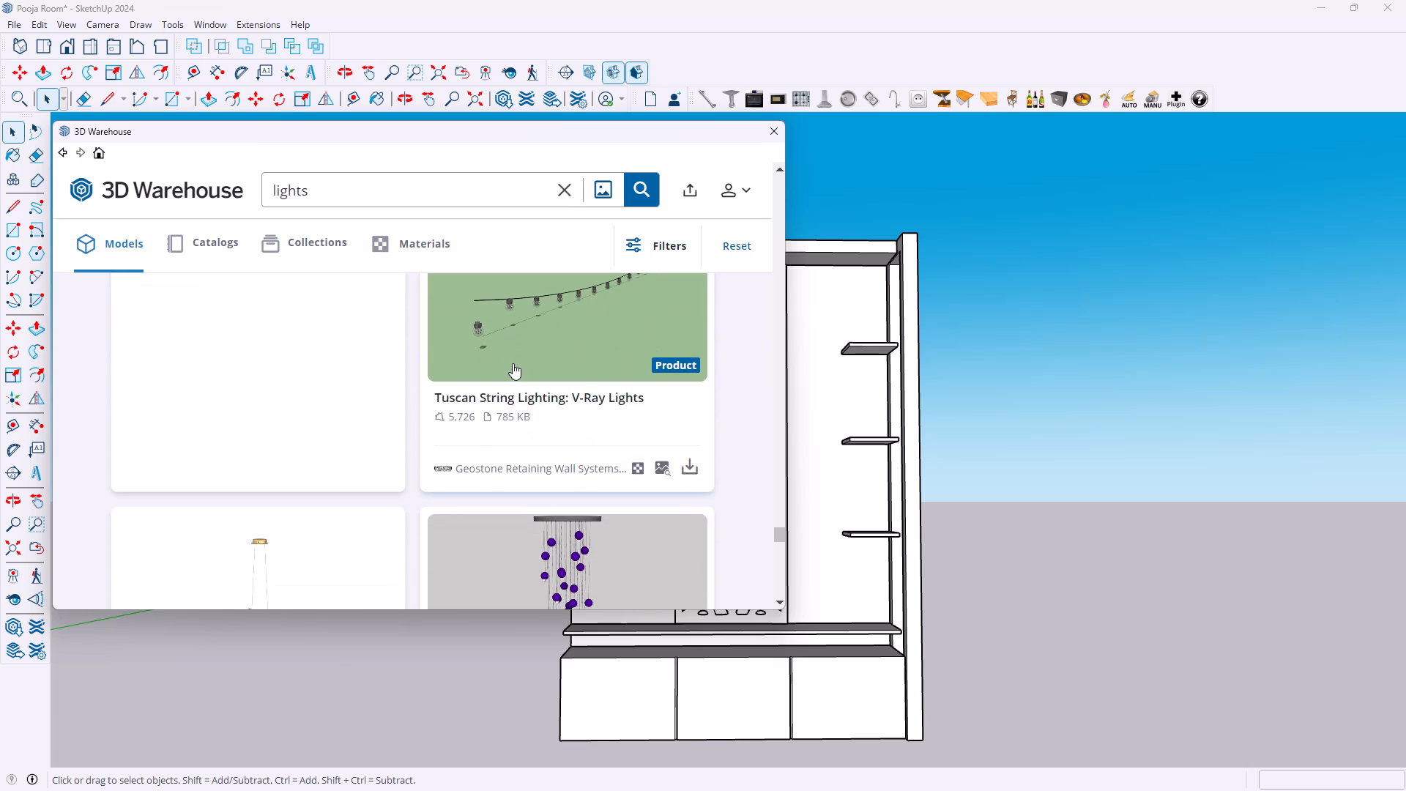
{"action": "scroll", "coordinate": [513, 363], "scroll_direction": "down", "scroll_amount": 8}
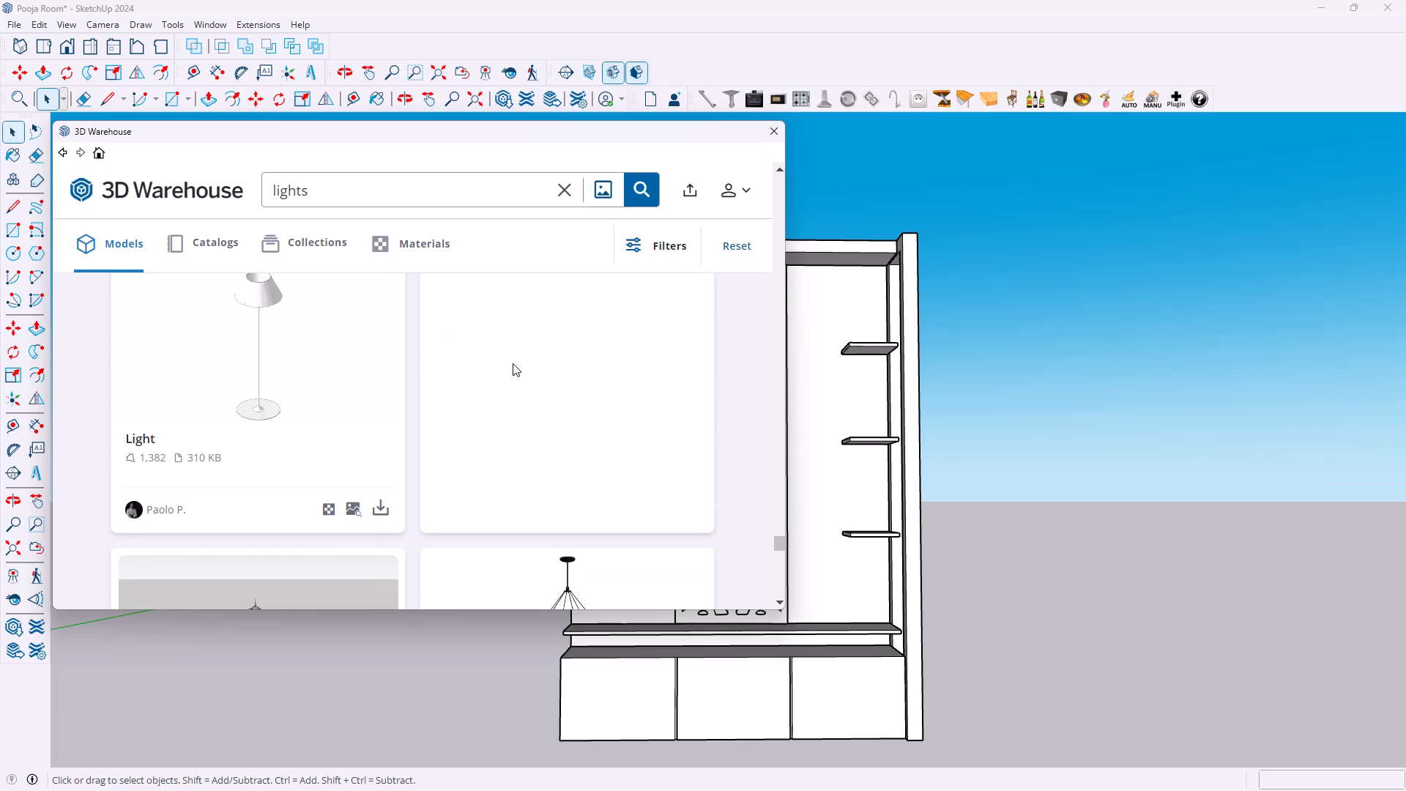
{"action": "scroll", "coordinate": [513, 363], "scroll_direction": "down", "scroll_amount": 8}
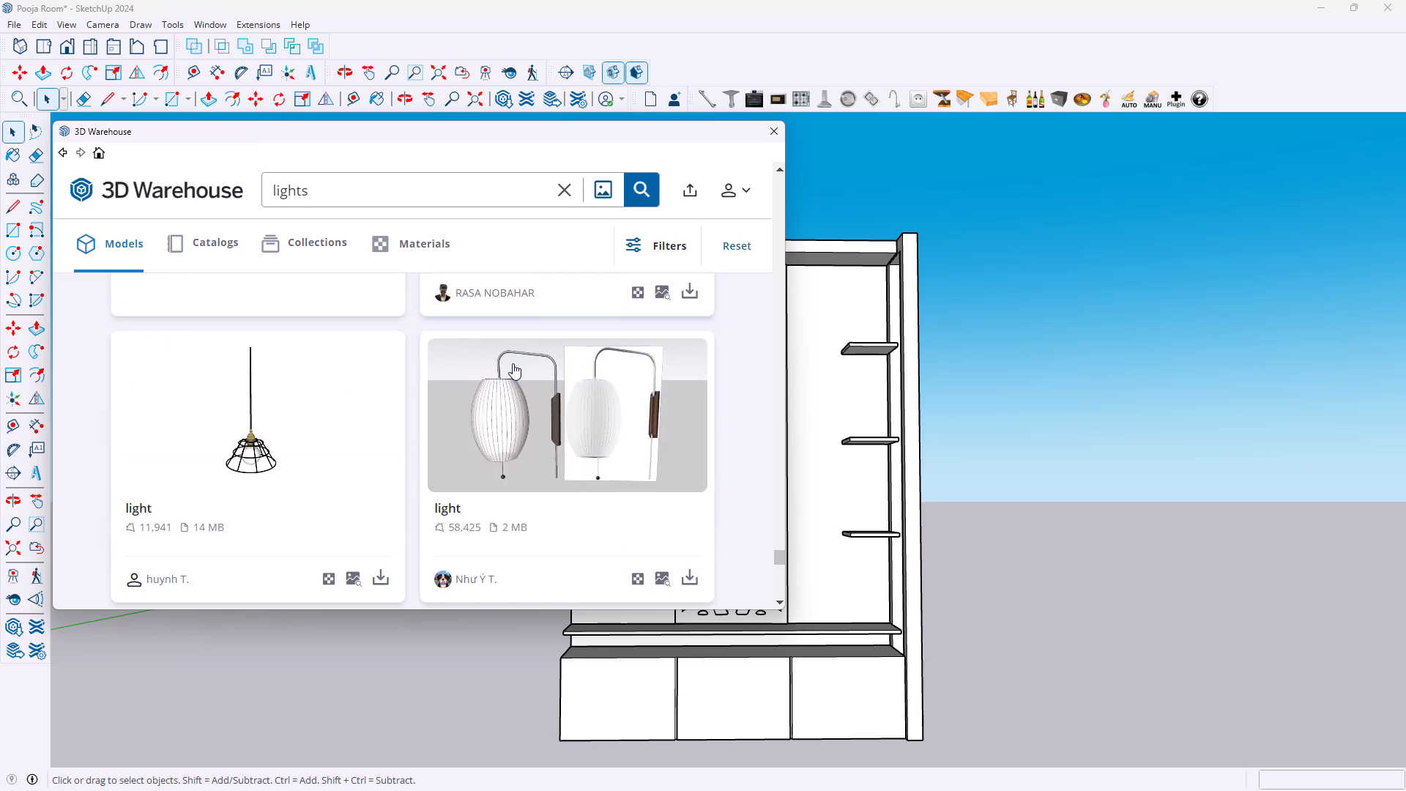
{"action": "scroll", "coordinate": [513, 363], "scroll_direction": "down", "scroll_amount": 1}
{"action": "scroll", "coordinate": [513, 363], "scroll_direction": "up", "scroll_amount": 1}
{"action": "scroll", "coordinate": [513, 363], "scroll_direction": "down", "scroll_amount": 7}
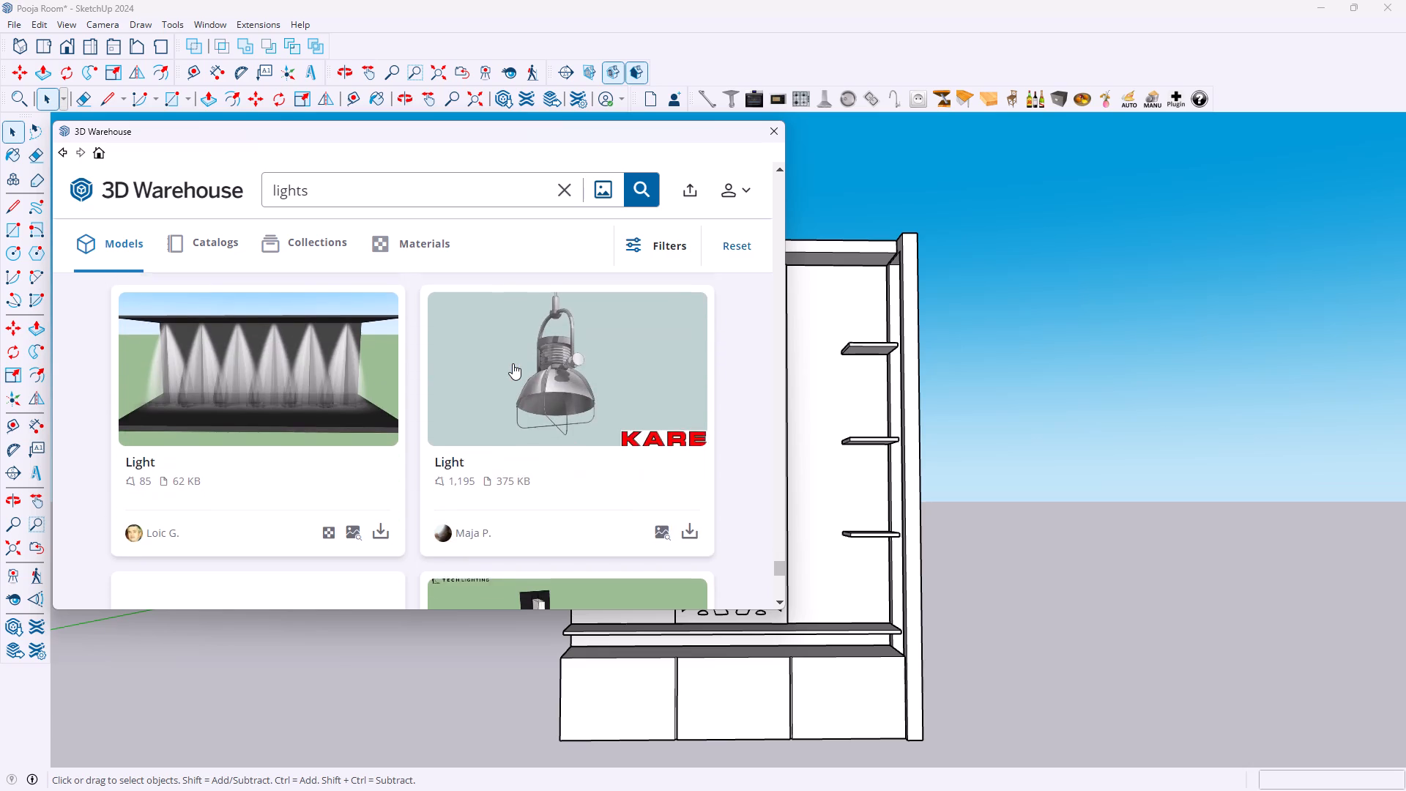
{"action": "scroll", "coordinate": [513, 363], "scroll_direction": "down", "scroll_amount": 6}
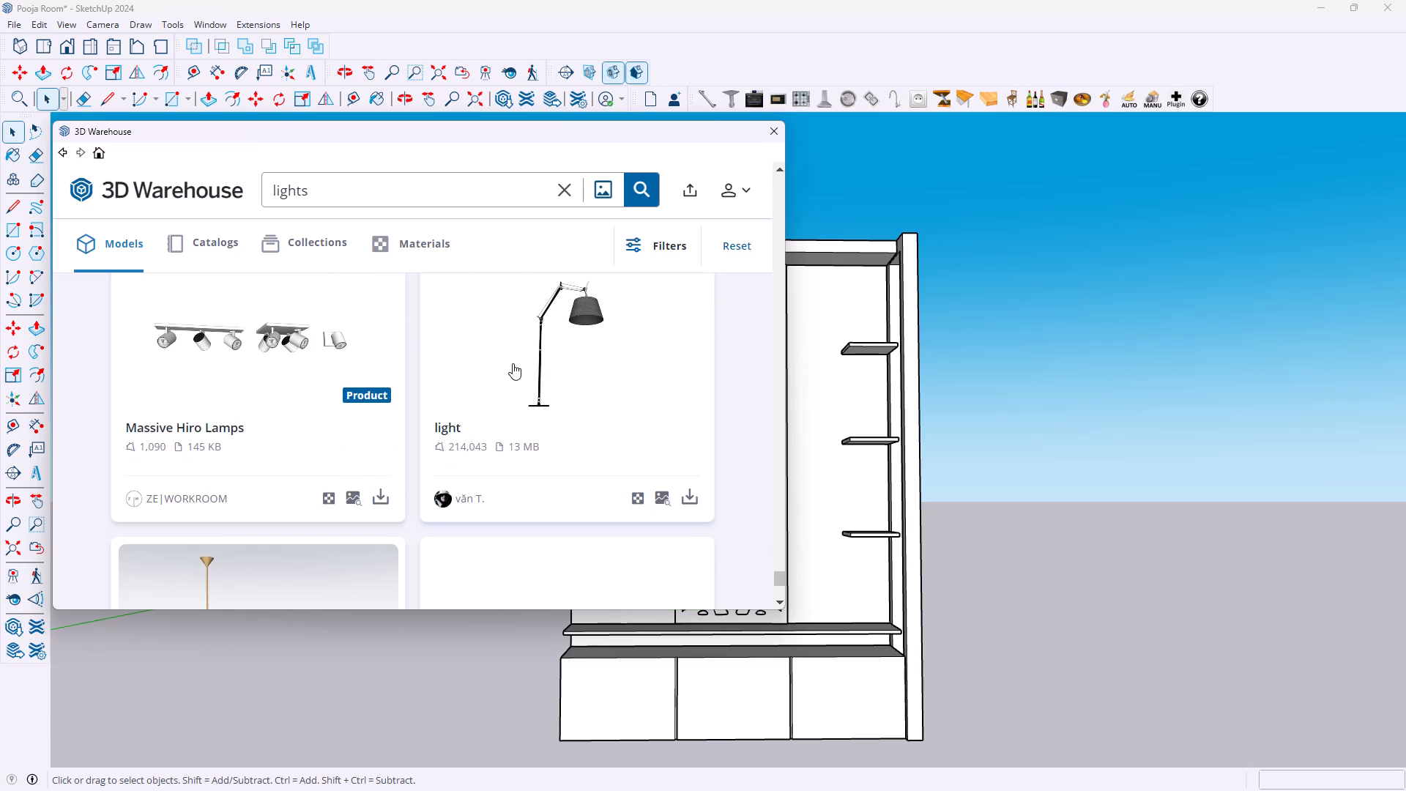
{"action": "scroll", "coordinate": [513, 363], "scroll_direction": "down", "scroll_amount": 5}
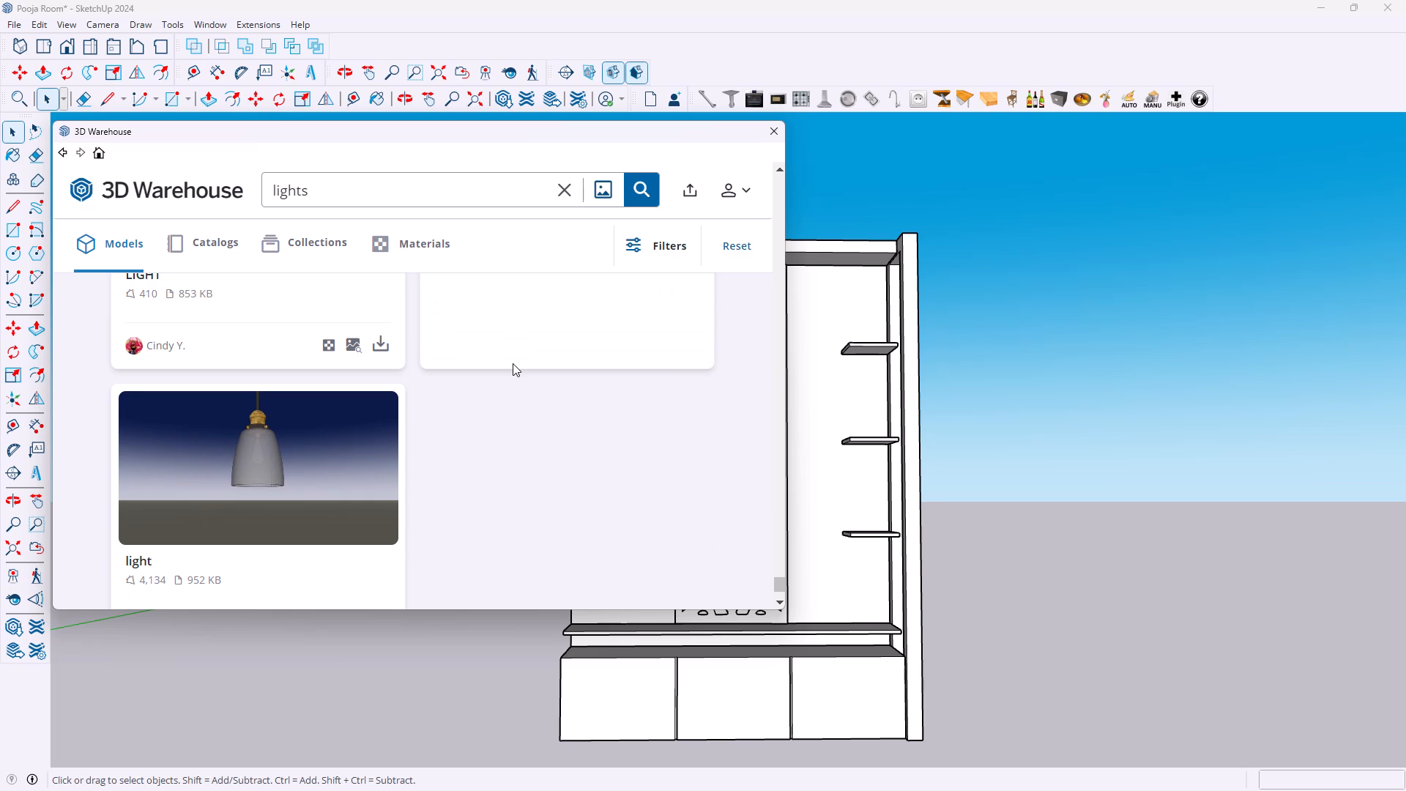
{"action": "scroll", "coordinate": [513, 363], "scroll_direction": "down", "scroll_amount": 3}
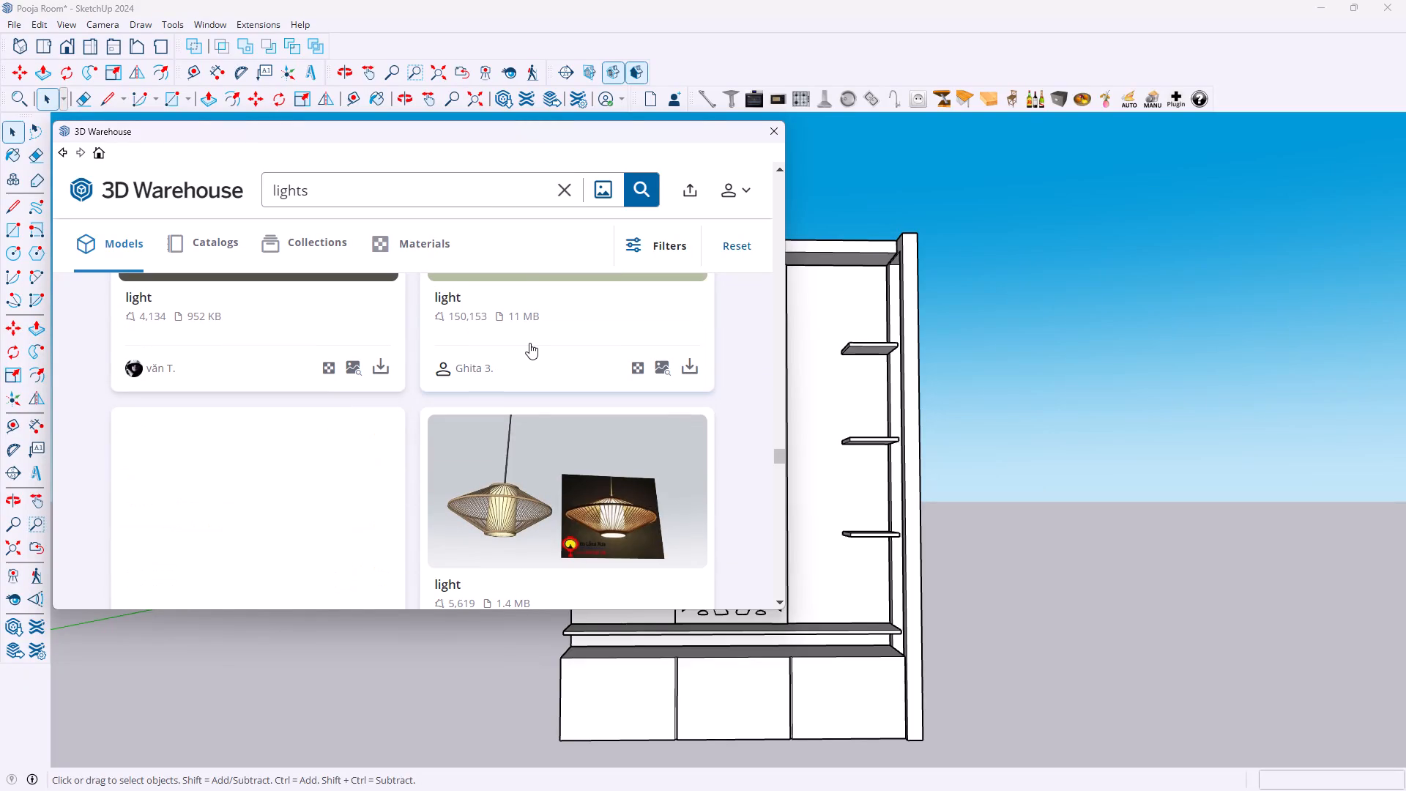
{"action": "scroll", "coordinate": [529, 343], "scroll_direction": "down", "scroll_amount": 5}
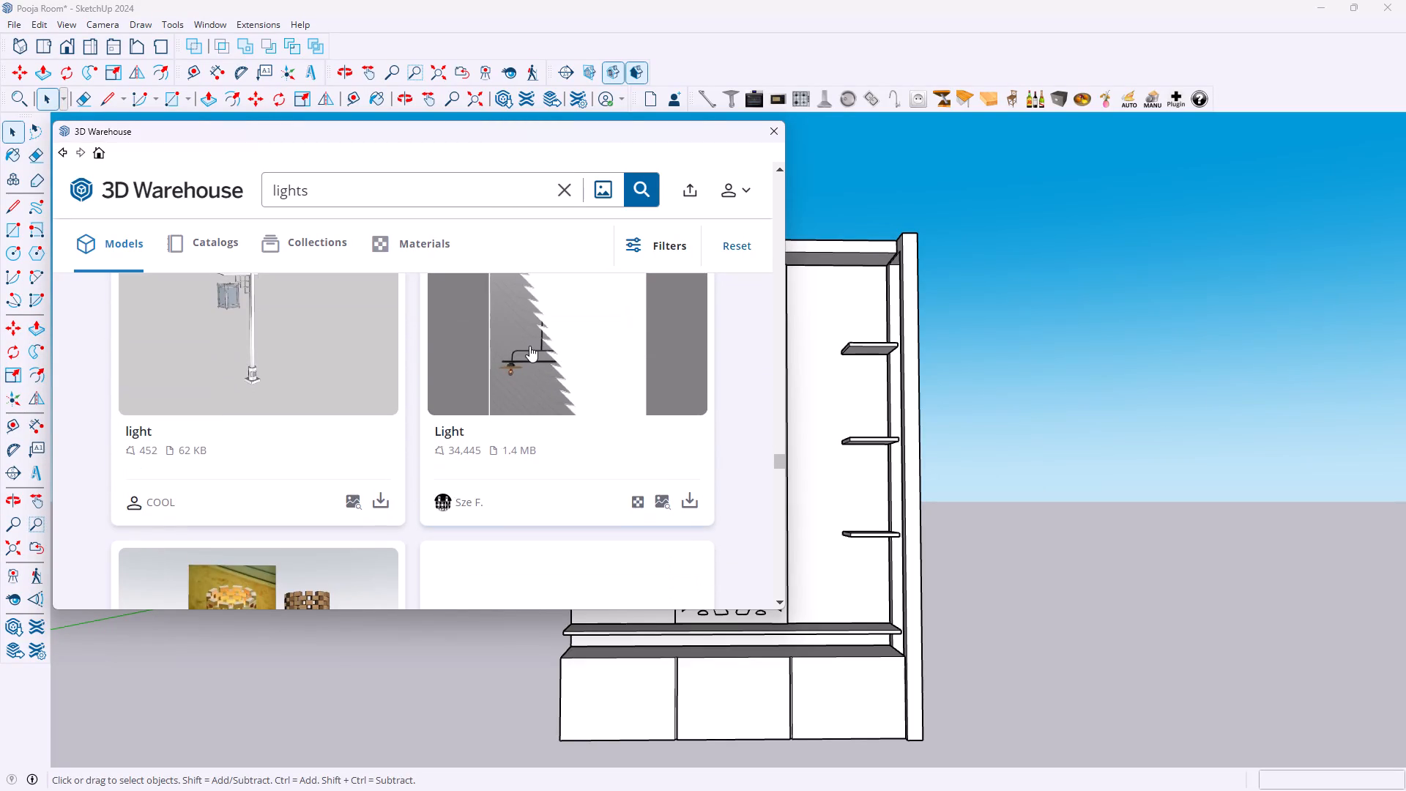
{"action": "scroll", "coordinate": [529, 346], "scroll_direction": "up", "scroll_amount": 3}
{"action": "left_click_drag", "start_coordinate": [693, 682], "coordinate": [711, 738]}
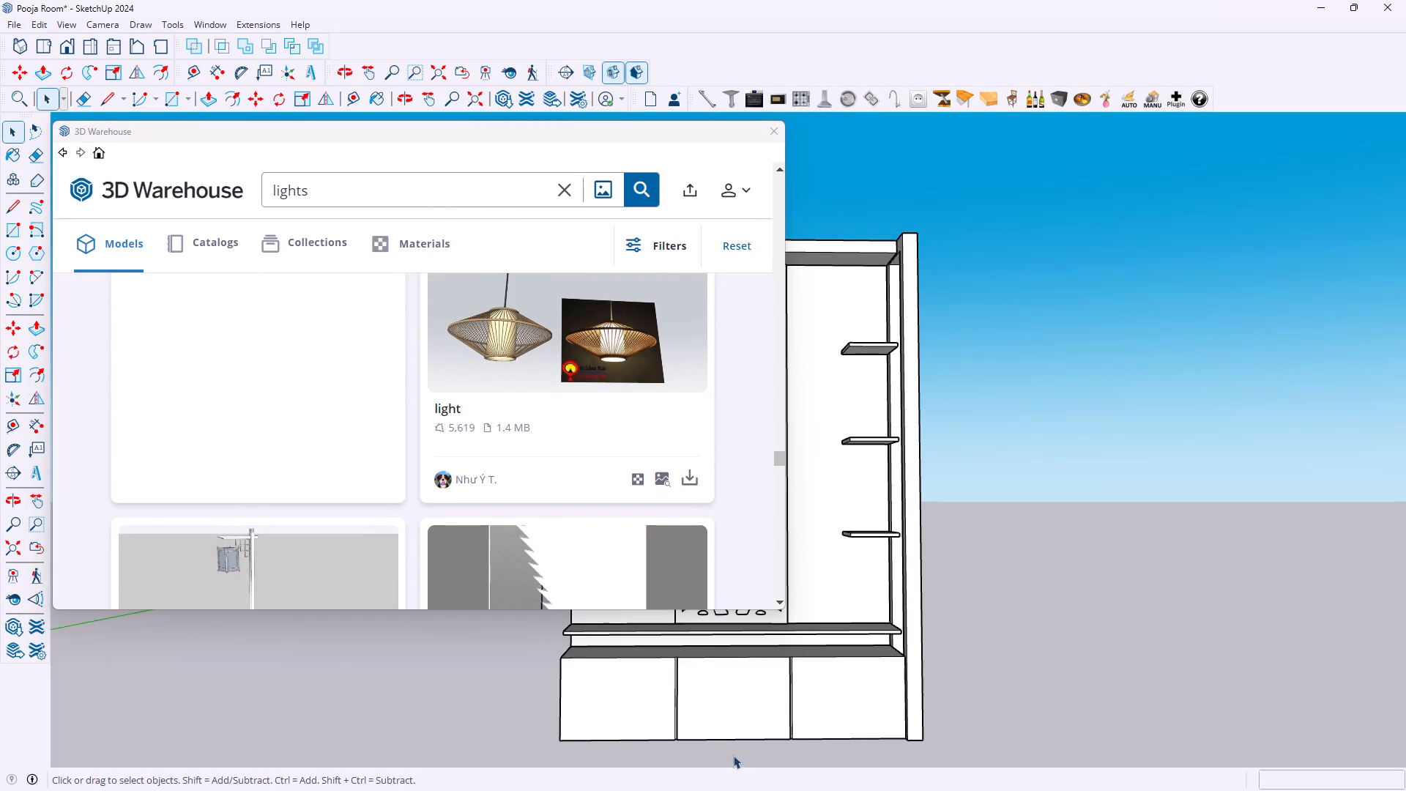
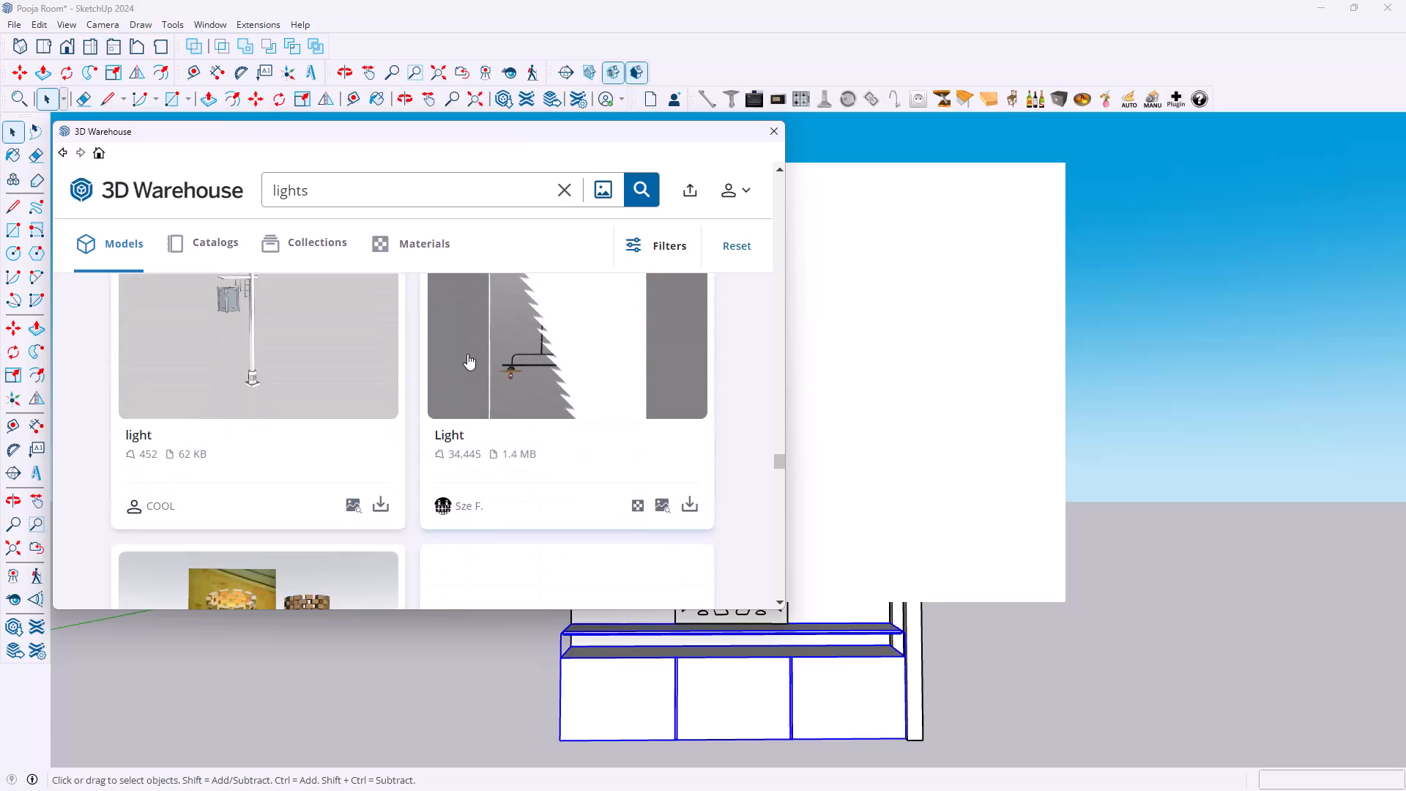
Download the cylindrical woven table light, create a folder named Lights inside 3D Objects, and save the model there as a SketchUp 2024 file.
{"action": "scroll", "coordinate": [452, 364], "scroll_direction": "down", "scroll_amount": 3}
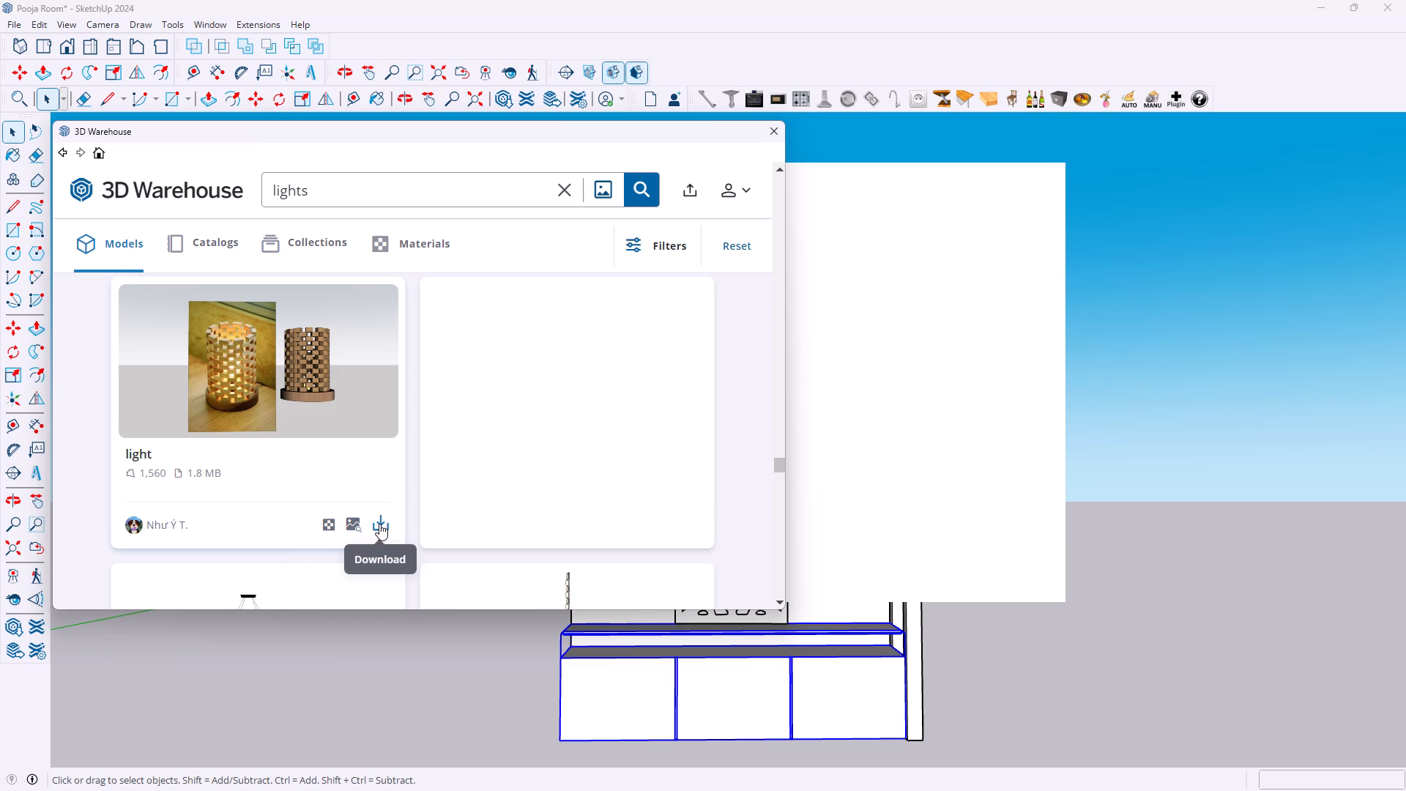
{"action": "scroll", "coordinate": [515, 463], "scroll_direction": "down", "scroll_amount": 3}
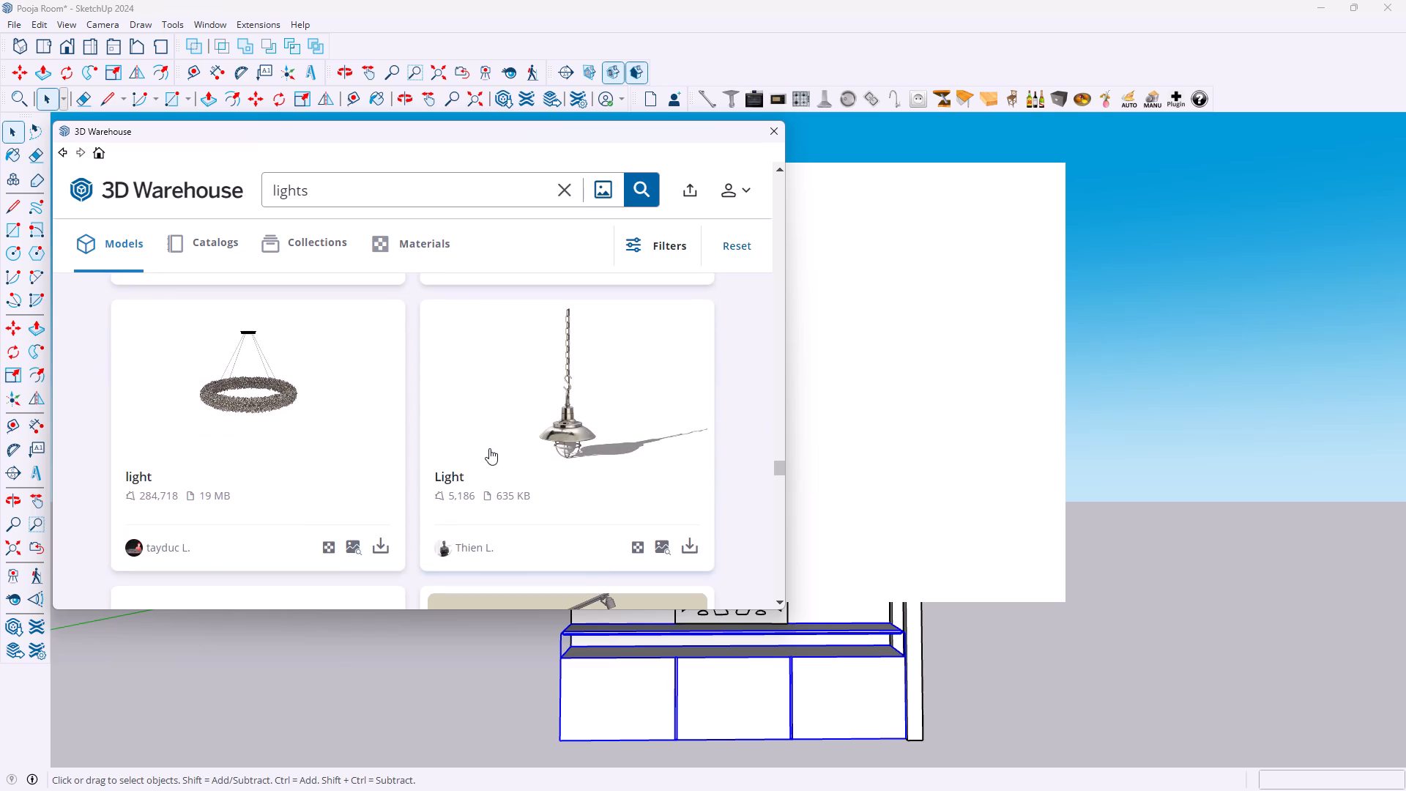
{"action": "scroll", "coordinate": [413, 410], "scroll_direction": "up", "scroll_amount": 2}
{"action": "left_click", "coordinate": [377, 427]}
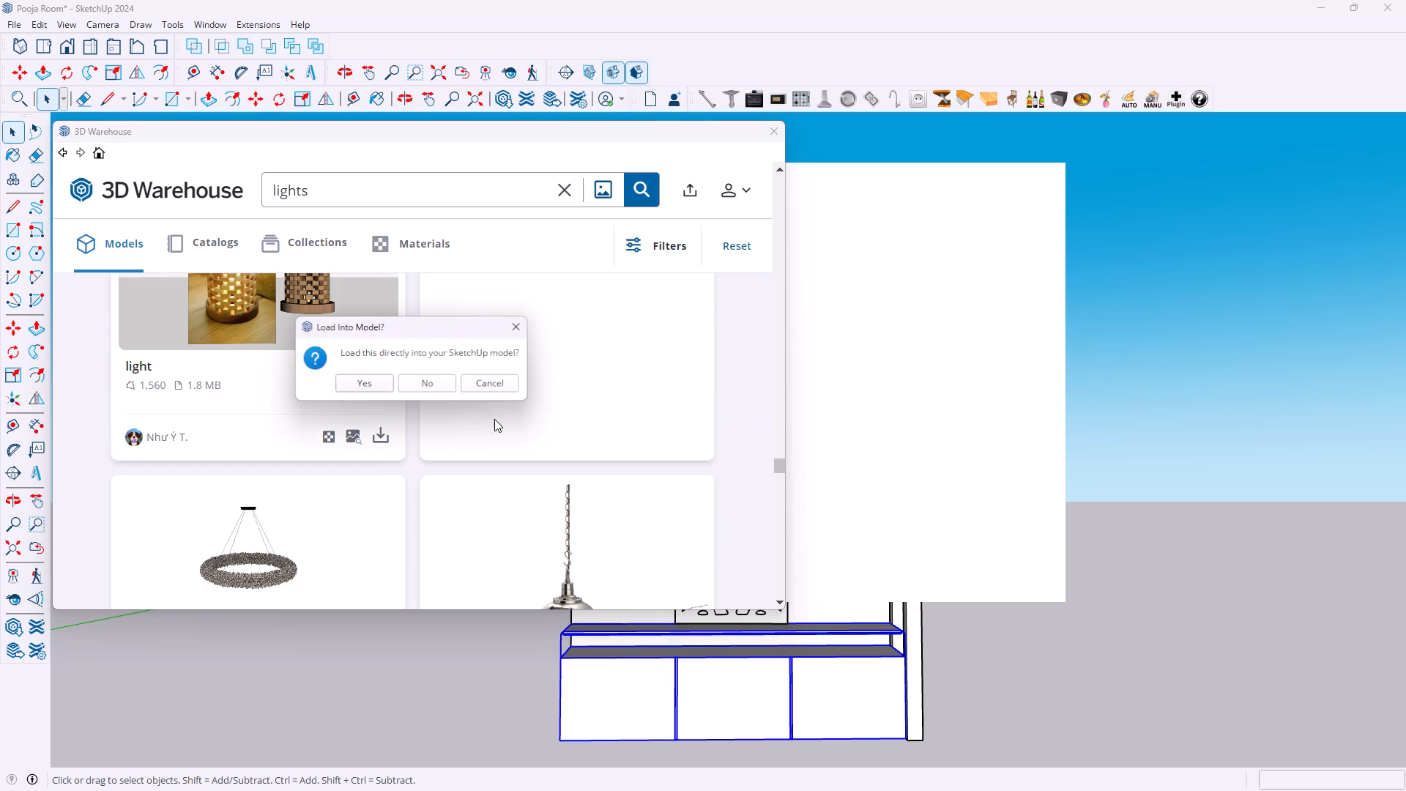
{"action": "left_click", "coordinate": [450, 383]}
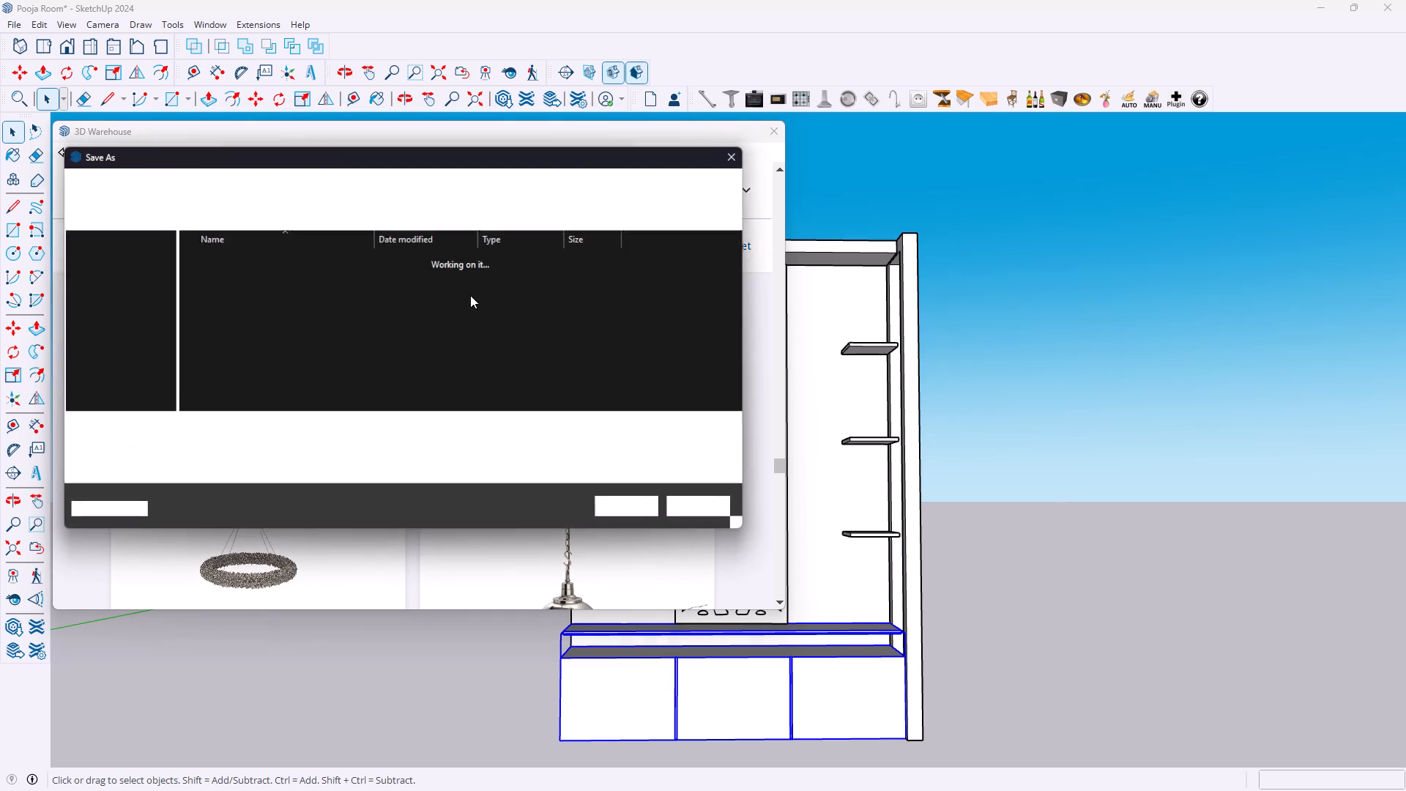
{"action": "left_click", "coordinate": [135, 186]}
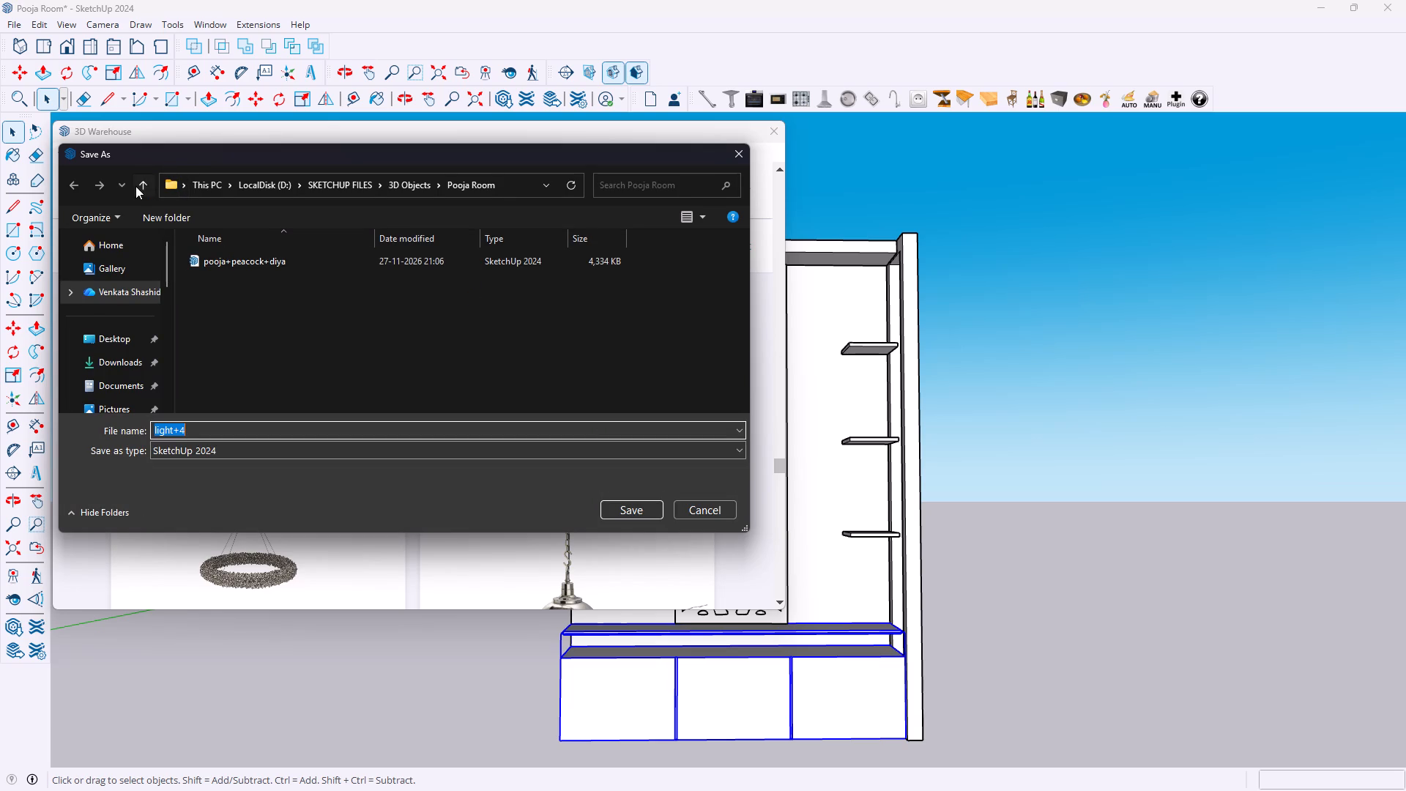
{"action": "left_click", "coordinate": [336, 354]}
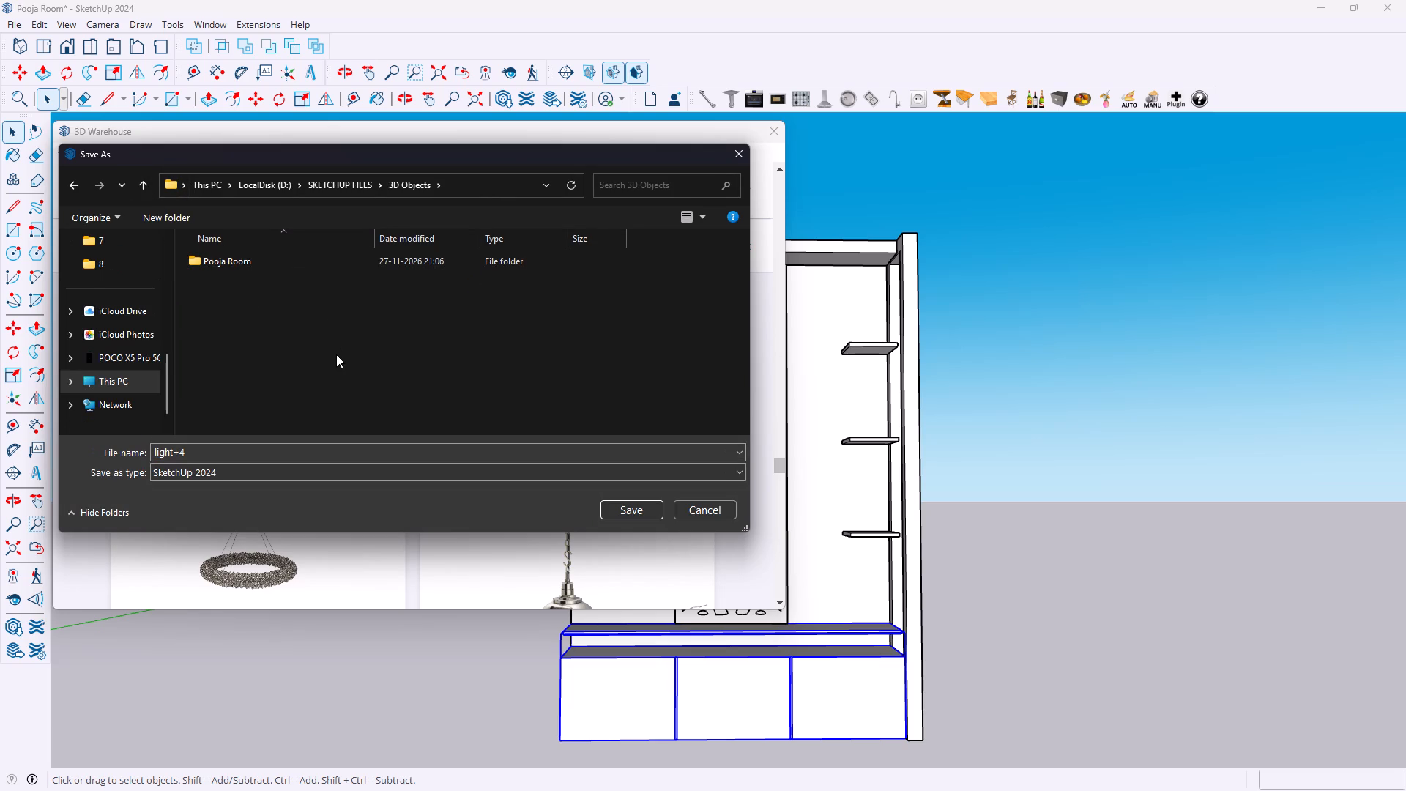
{"action": "key", "text": "ctrl+shift+n"}
{"action": "type", "text": "Lights"}
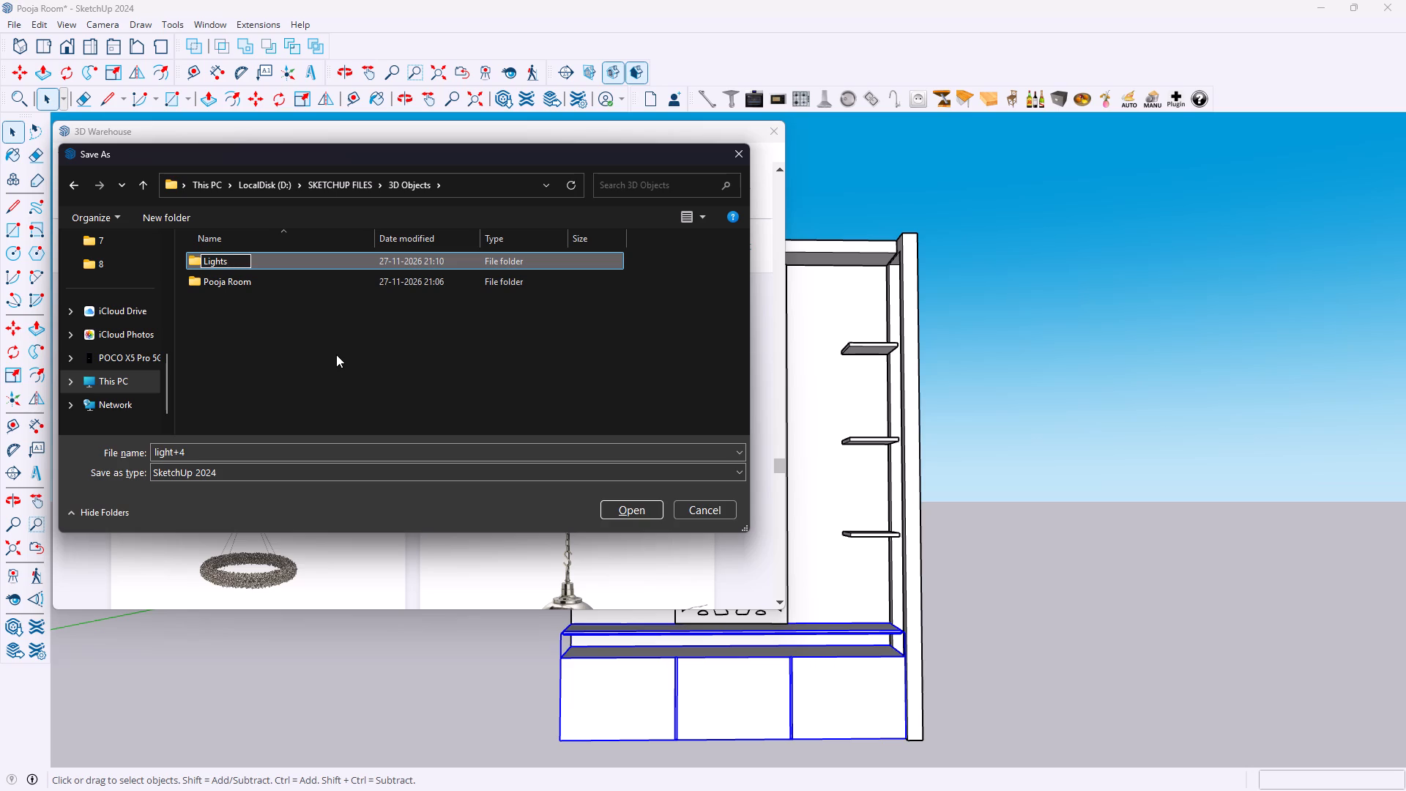
{"action": "key", "text": "Return"}
{"action": "key", "text": "Return"}
{"action": "left_click", "coordinate": [624, 508]}
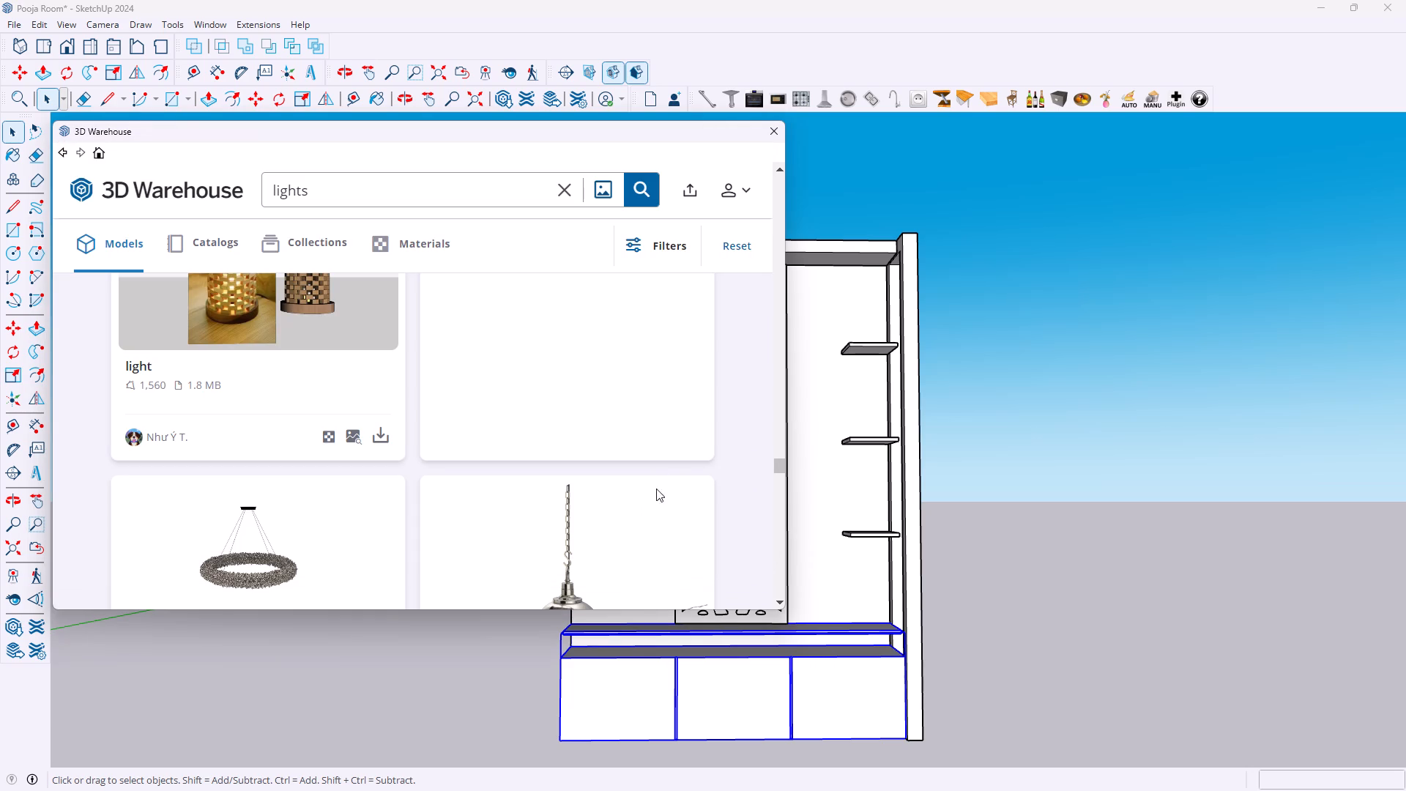
Examine more of the lights search results for another pendant, wall or ceiling light model that suits the pooja unit.
{"action": "scroll", "coordinate": [494, 418], "scroll_direction": "down", "scroll_amount": 14}
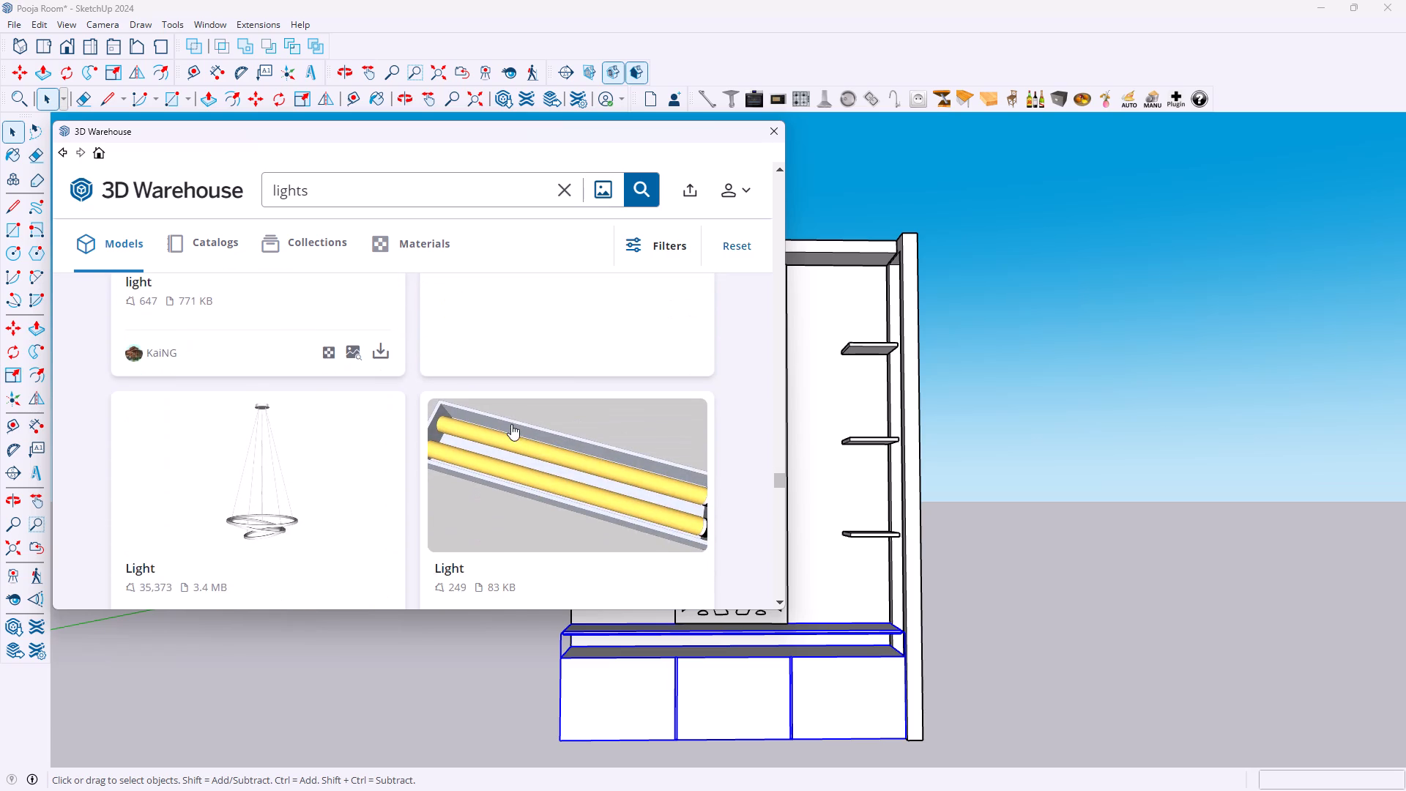
{"action": "scroll", "coordinate": [511, 424], "scroll_direction": "down", "scroll_amount": 8}
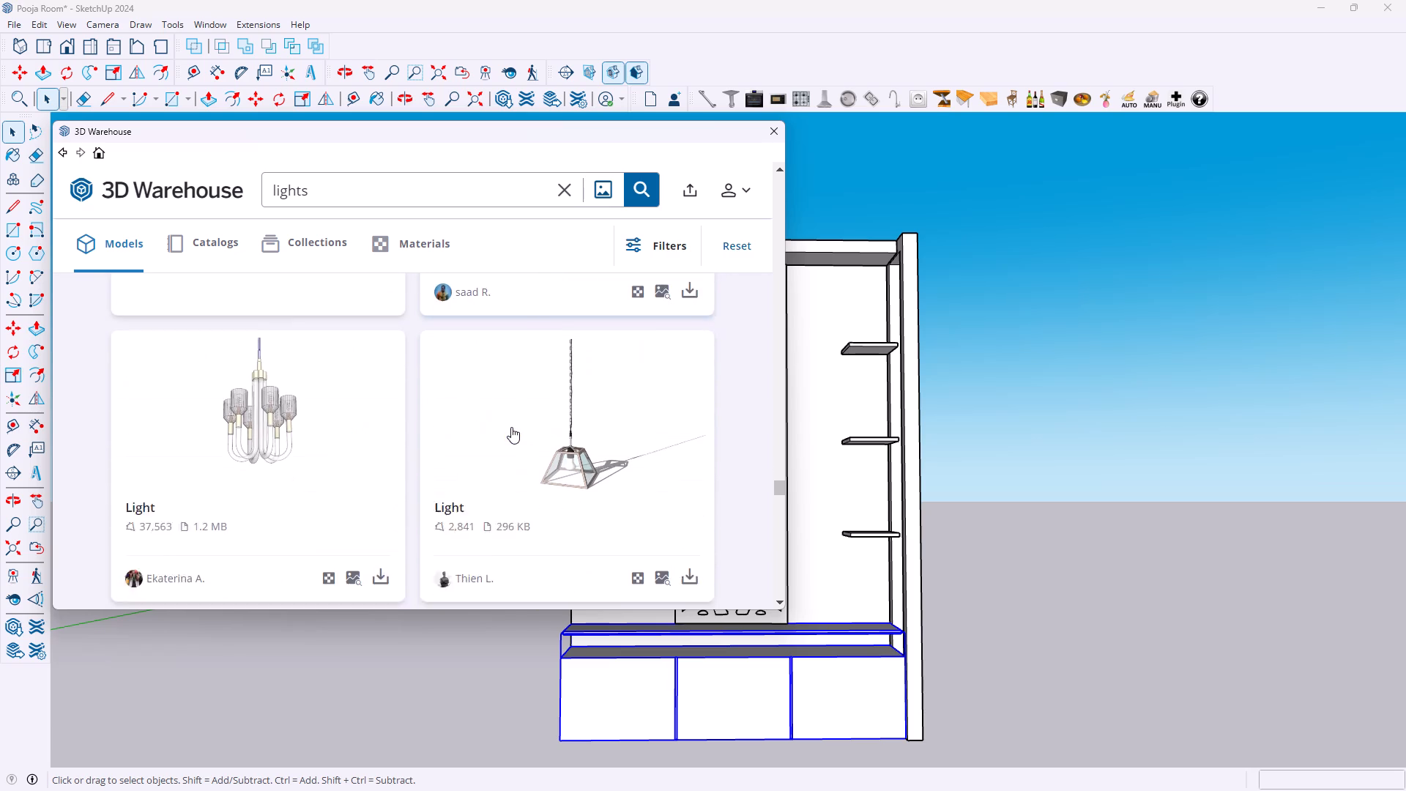
{"action": "scroll", "coordinate": [511, 427], "scroll_direction": "down", "scroll_amount": 8}
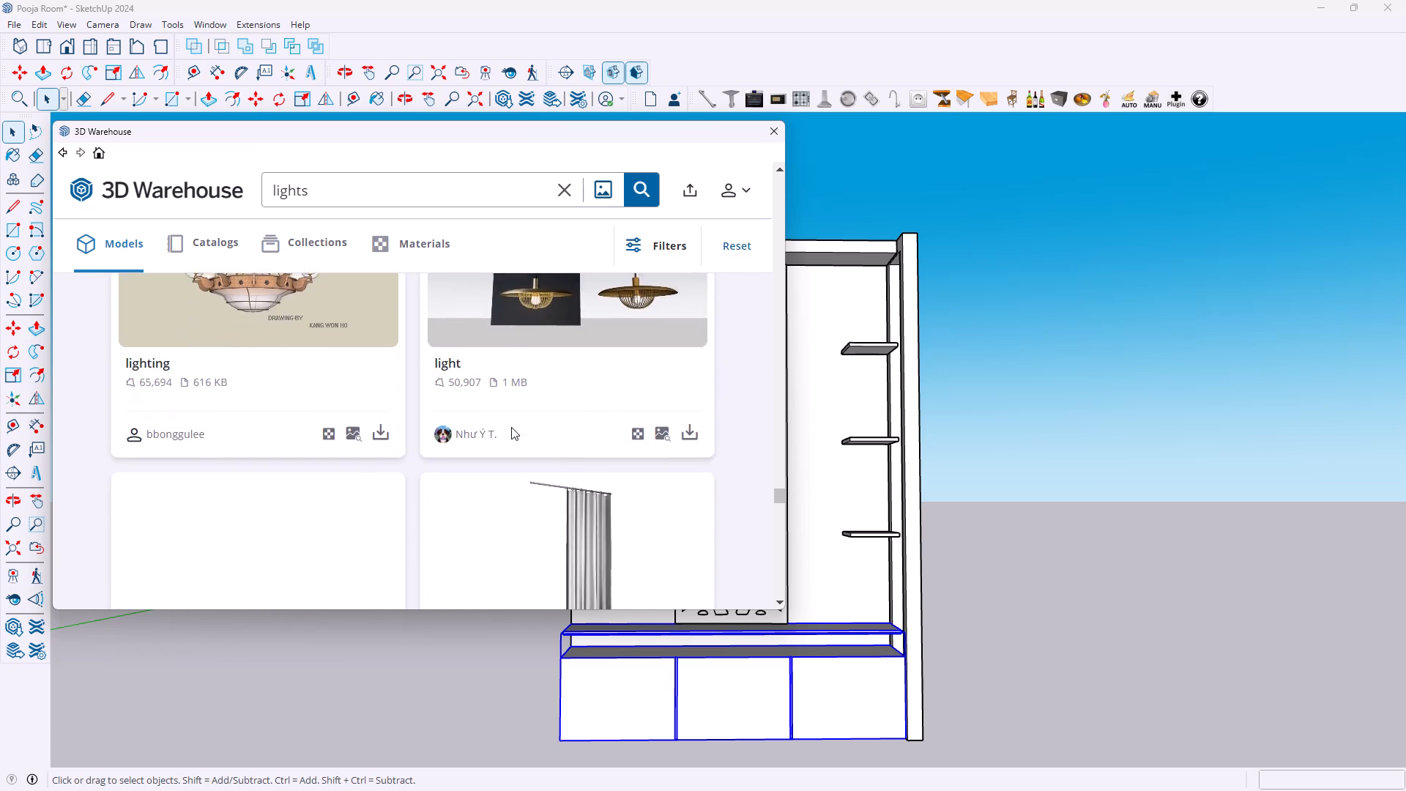
{"action": "scroll", "coordinate": [511, 427], "scroll_direction": "up", "scroll_amount": 2}
{"action": "scroll", "coordinate": [511, 427], "scroll_direction": "down", "scroll_amount": 4}
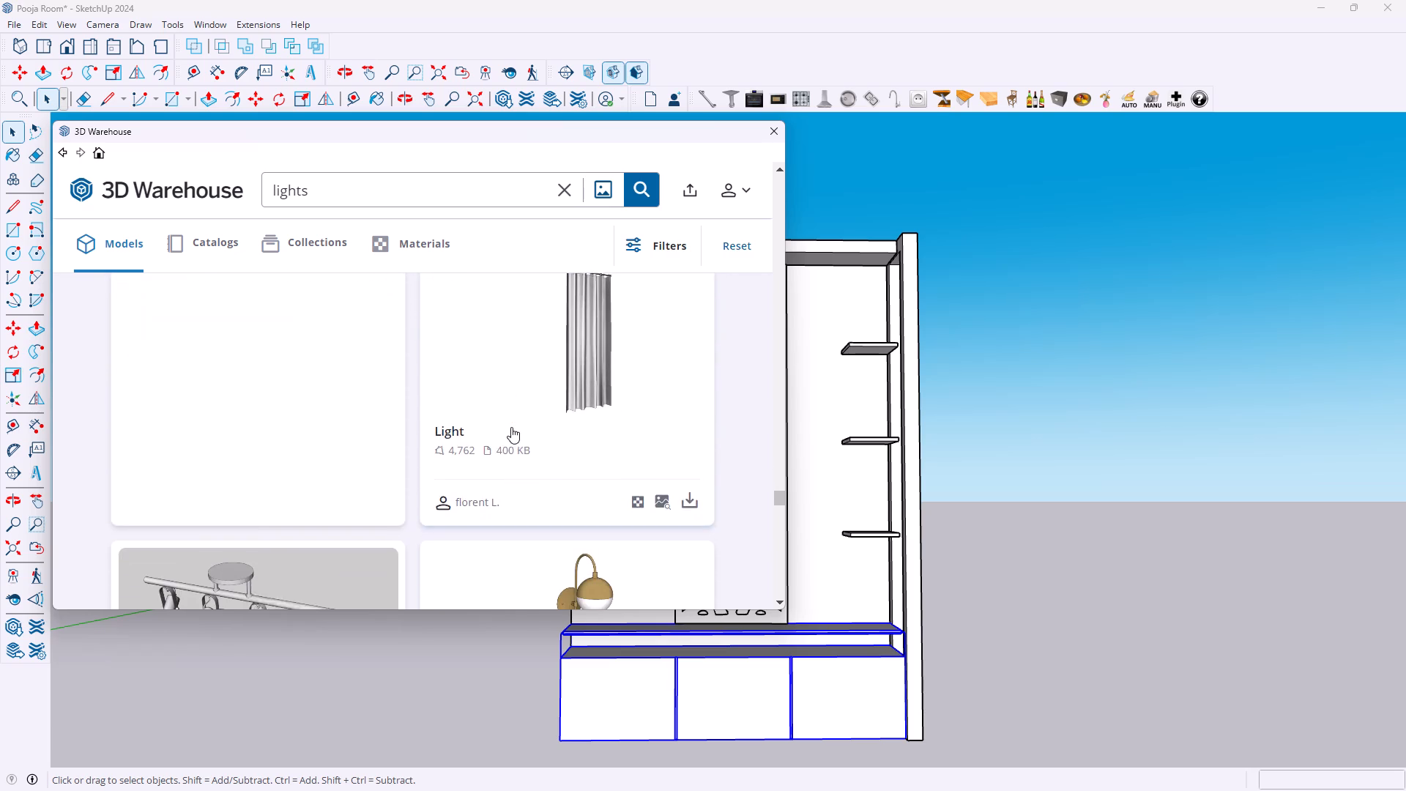
{"action": "scroll", "coordinate": [511, 427], "scroll_direction": "down", "scroll_amount": 3}
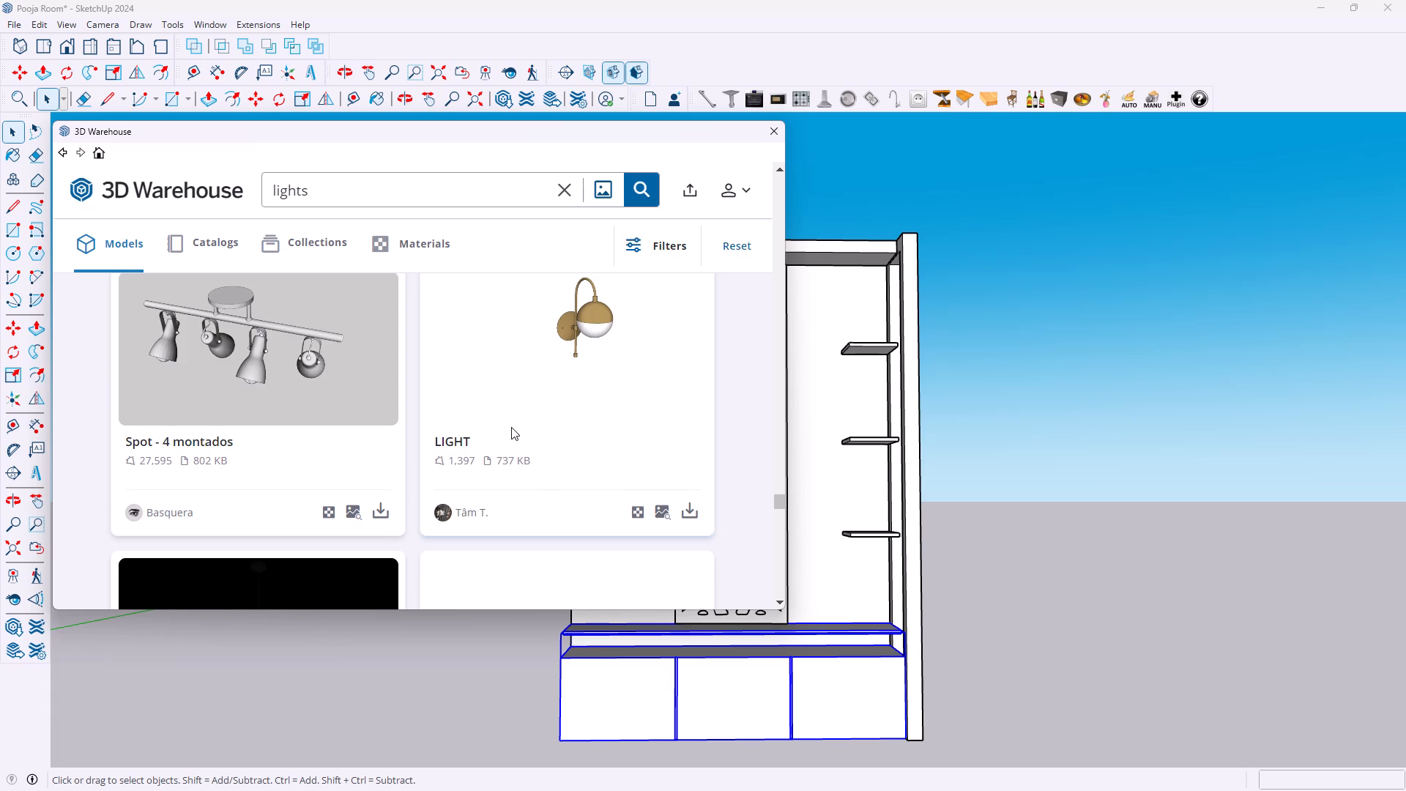
{"action": "scroll", "coordinate": [511, 427], "scroll_direction": "down", "scroll_amount": 7}
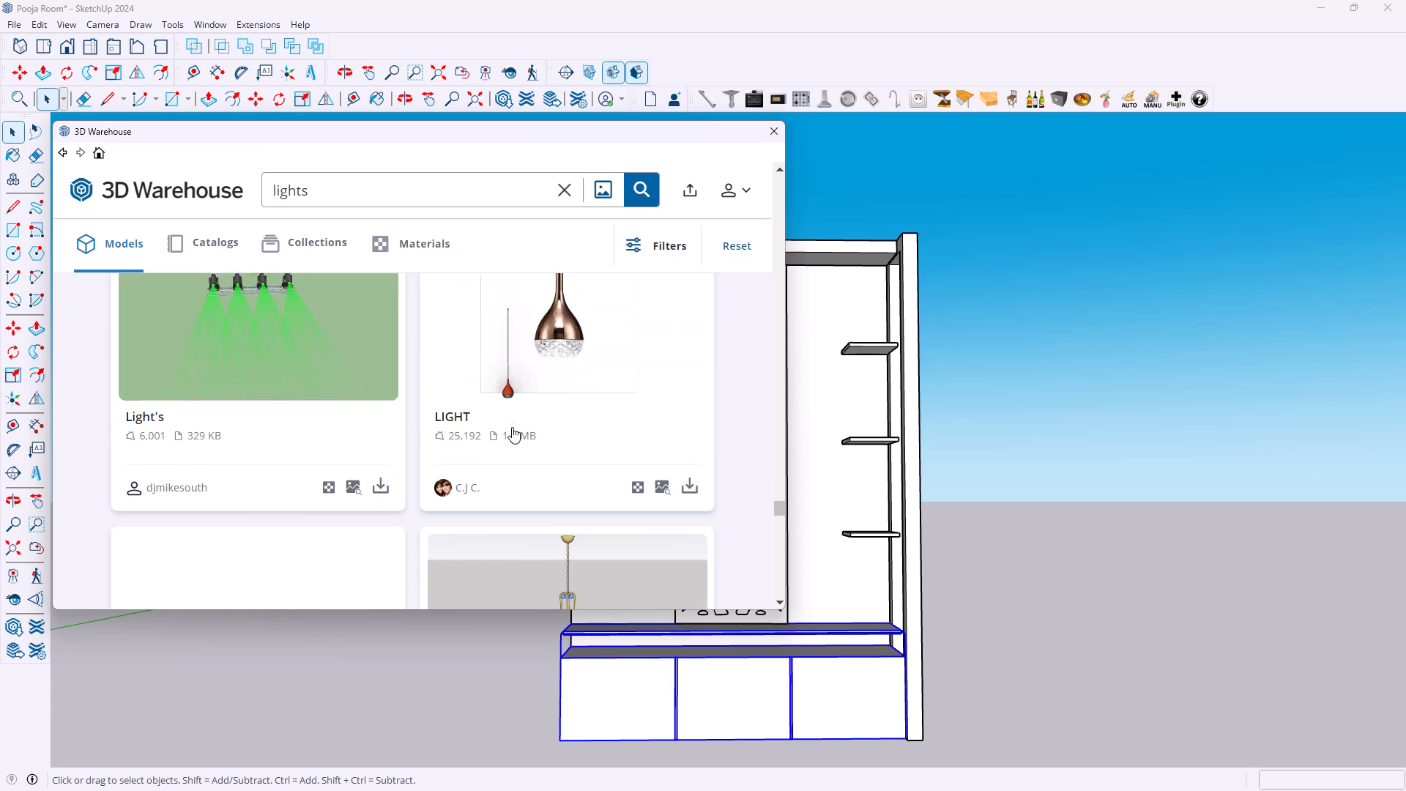
{"action": "scroll", "coordinate": [512, 427], "scroll_direction": "down", "scroll_amount": 8}
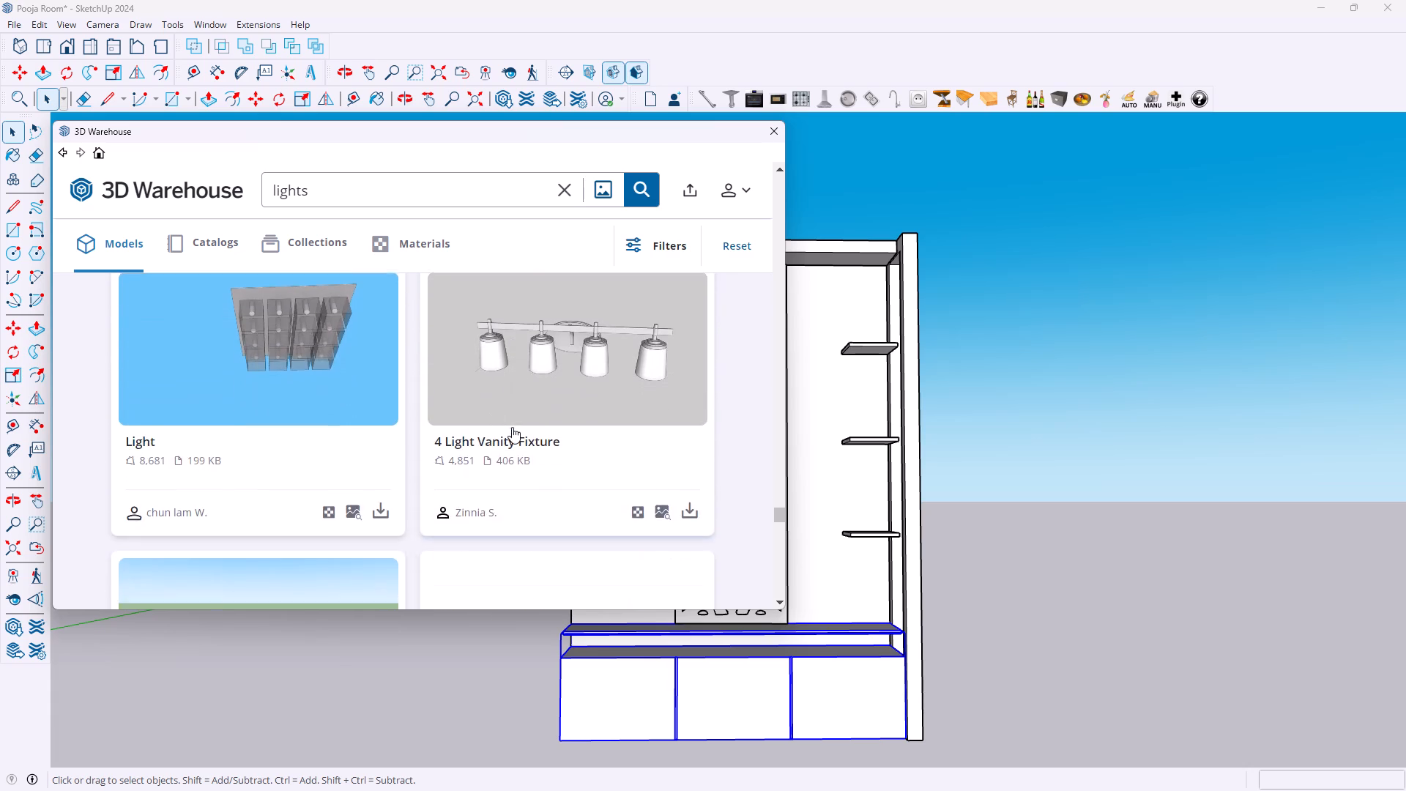
{"action": "scroll", "coordinate": [512, 427], "scroll_direction": "down", "scroll_amount": 9}
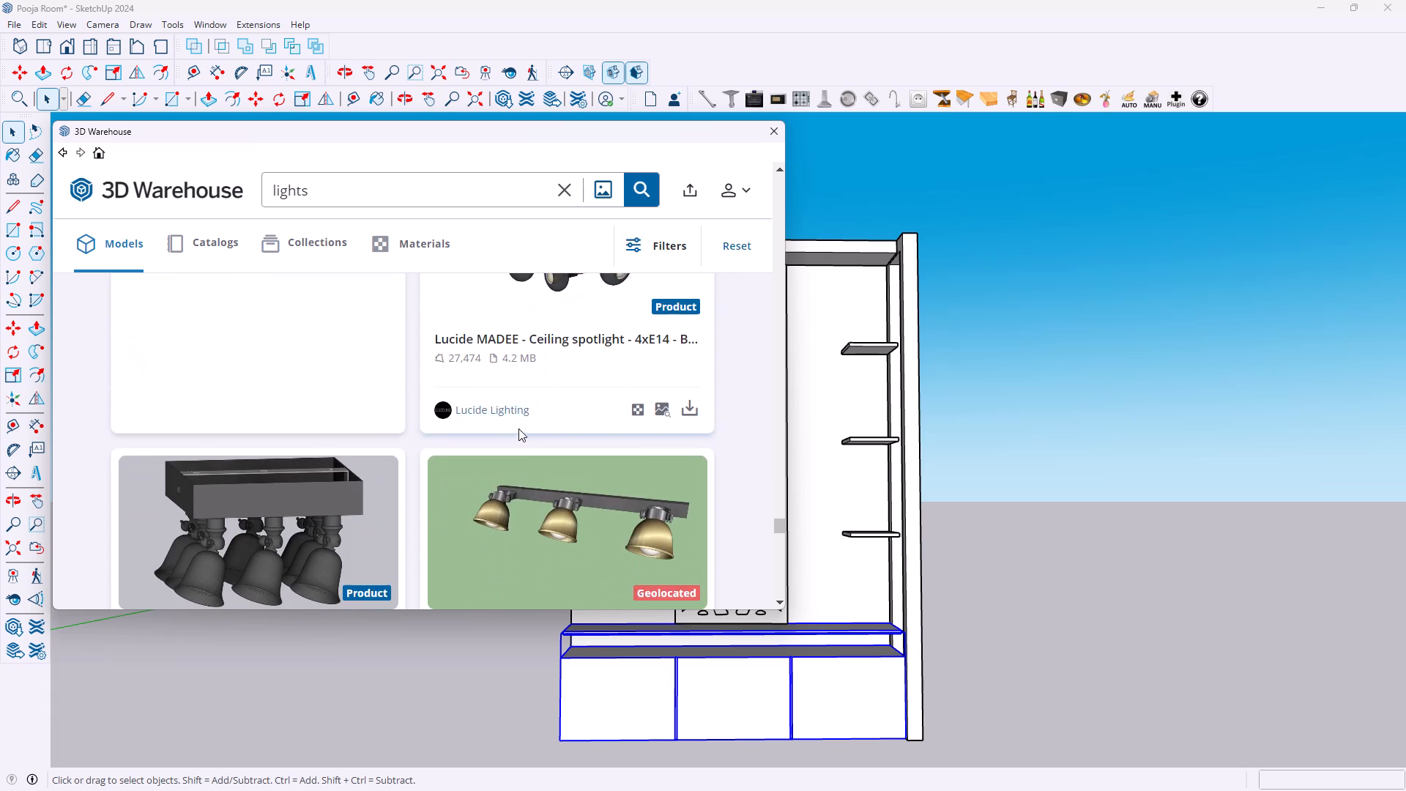
{"action": "scroll", "coordinate": [518, 428], "scroll_direction": "down", "scroll_amount": 8}
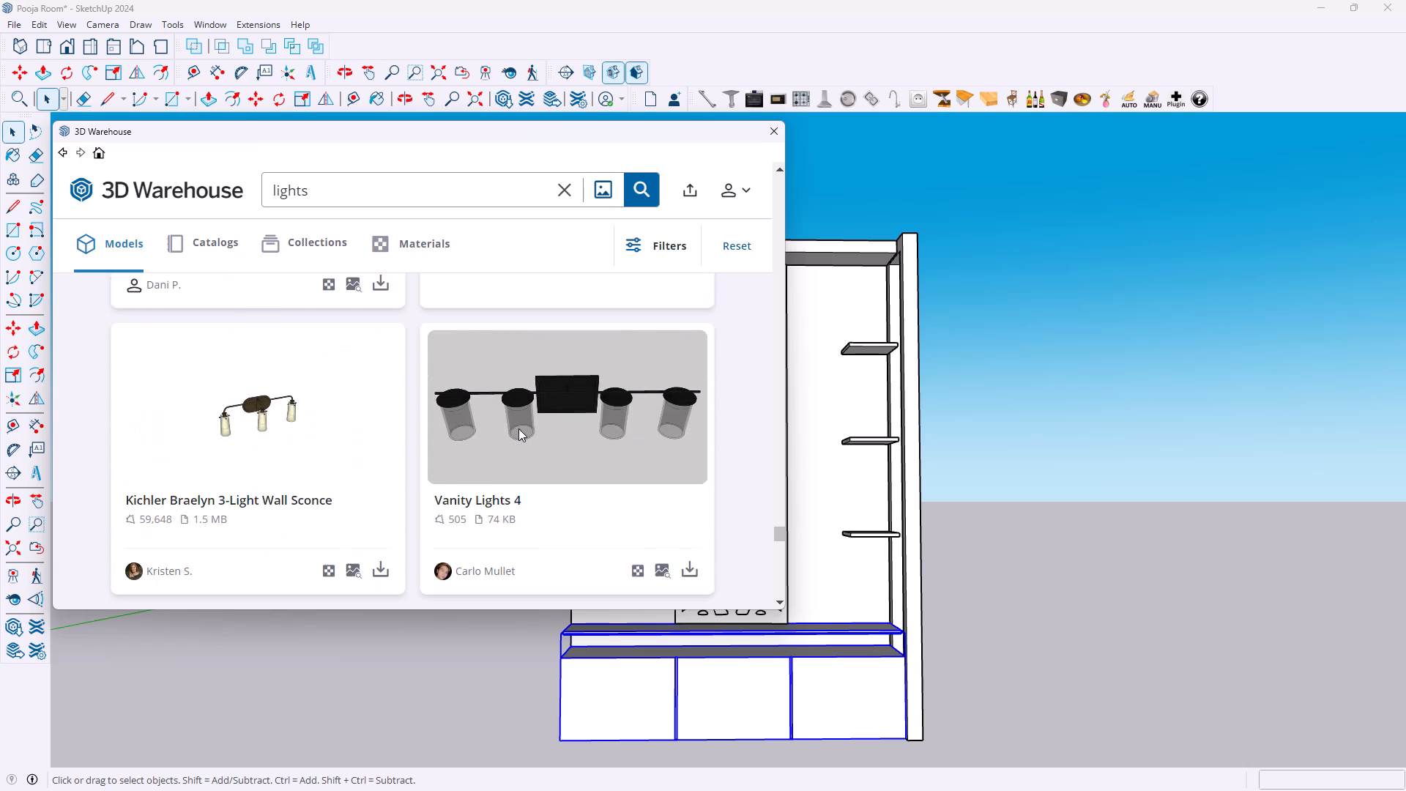
{"action": "scroll", "coordinate": [518, 428], "scroll_direction": "down", "scroll_amount": 4}
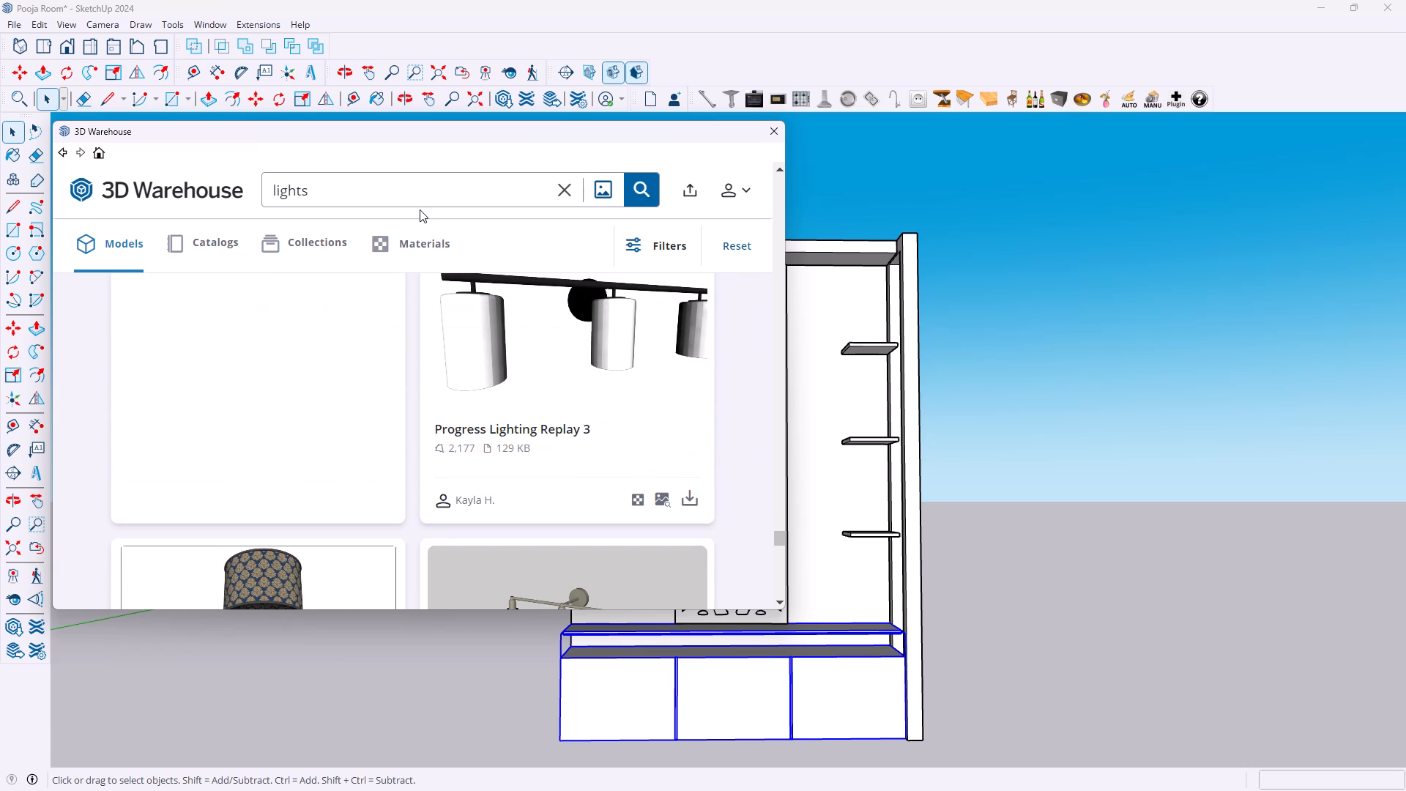
Change the 3D Warehouse search term to "light" and run the search.
{"action": "left_click", "coordinate": [420, 209]}
{"action": "left_click", "coordinate": [420, 196]}
{"action": "key", "text": "BackSpace"}
{"action": "key", "text": "Return"}
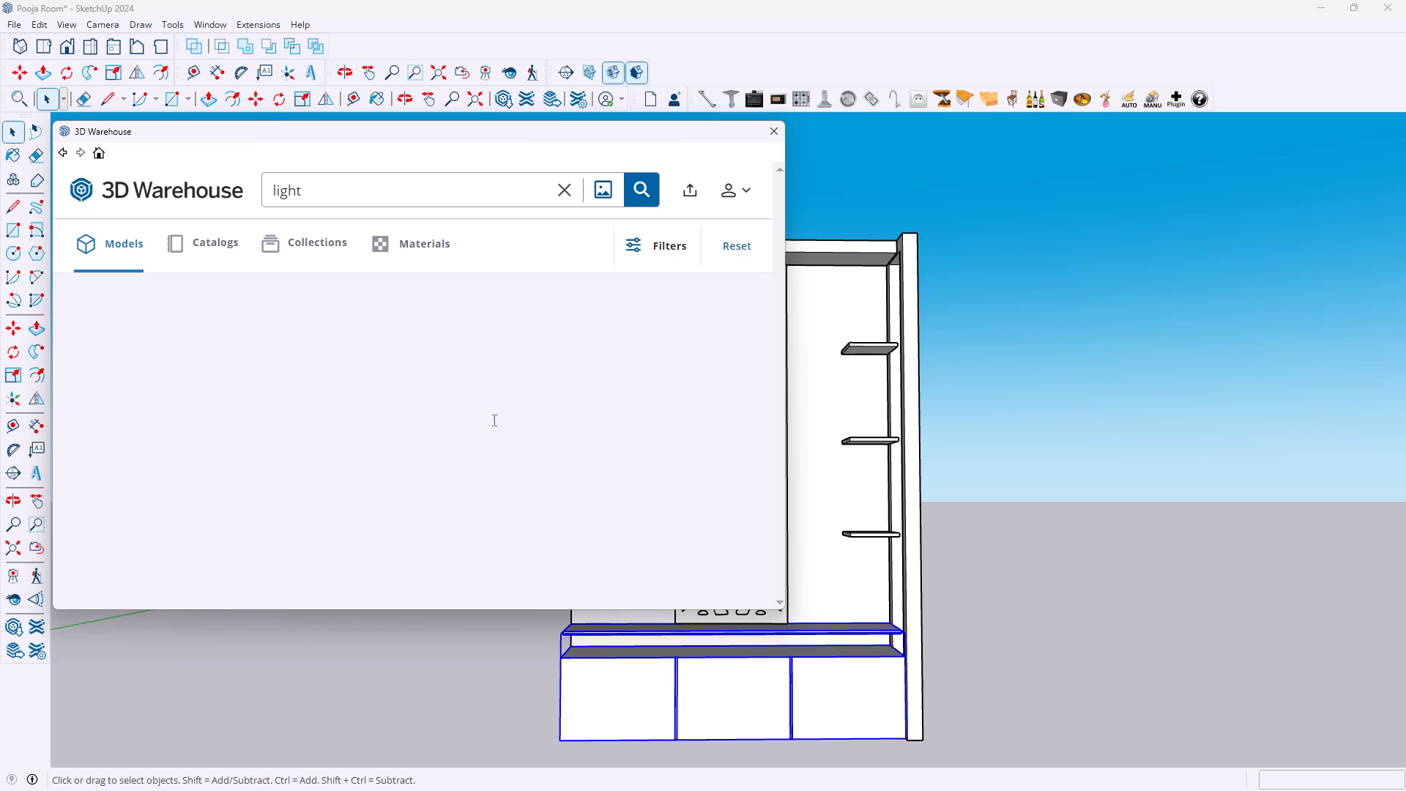
Examine the light search results for a pendant or hanging light model that suits the pooja unit.
{"action": "scroll", "coordinate": [510, 390], "scroll_direction": "down", "scroll_amount": 3}
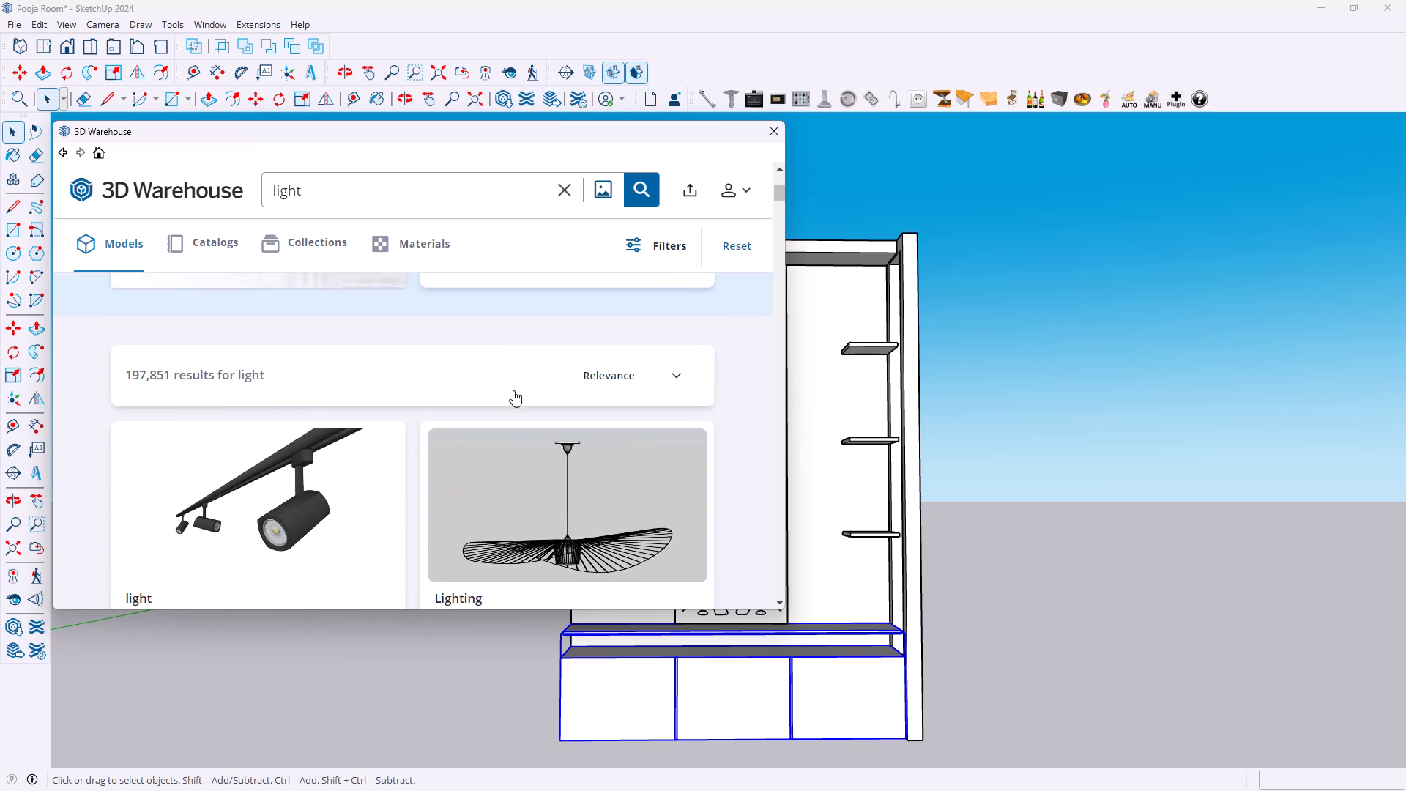
{"action": "scroll", "coordinate": [517, 387], "scroll_direction": "down", "scroll_amount": 10}
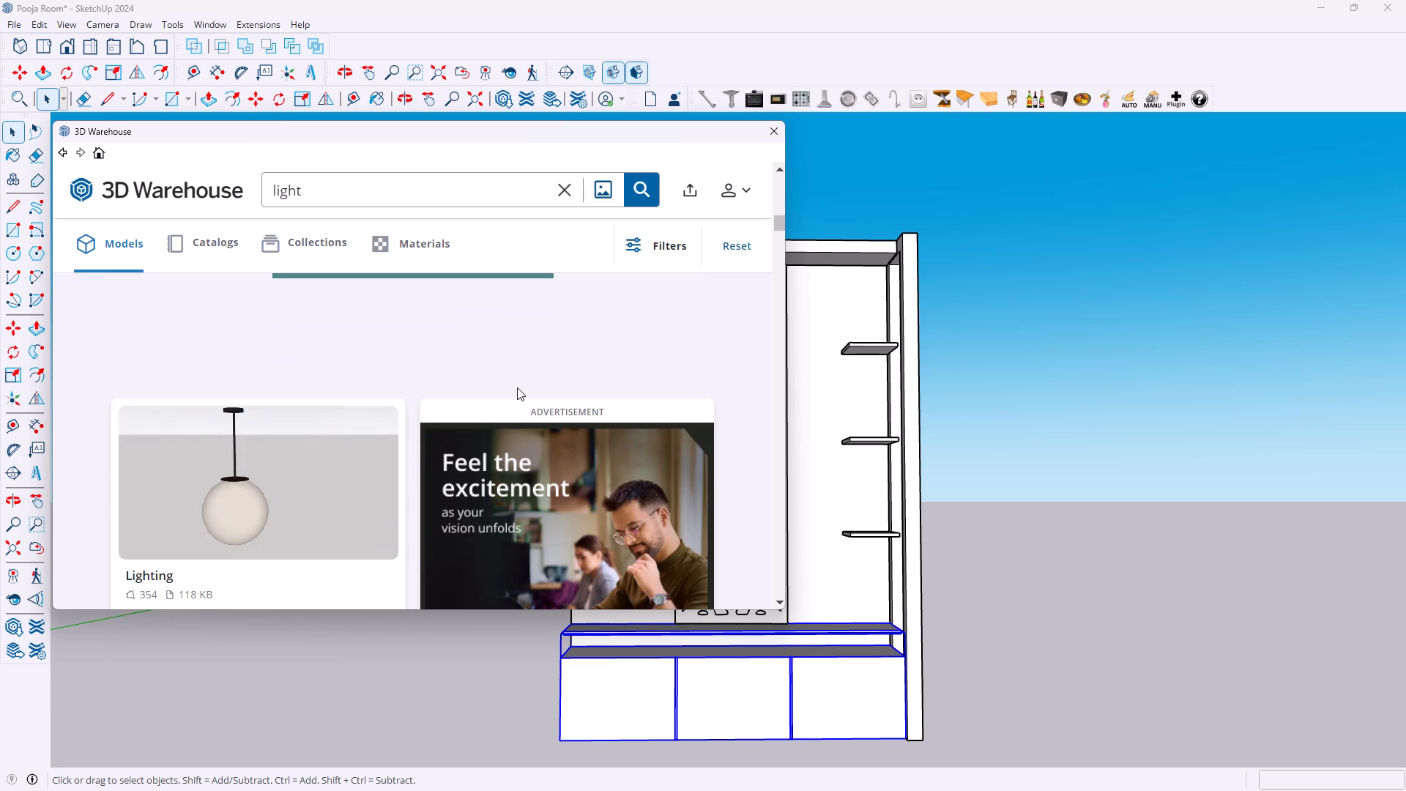
{"action": "scroll", "coordinate": [517, 387], "scroll_direction": "down", "scroll_amount": 9}
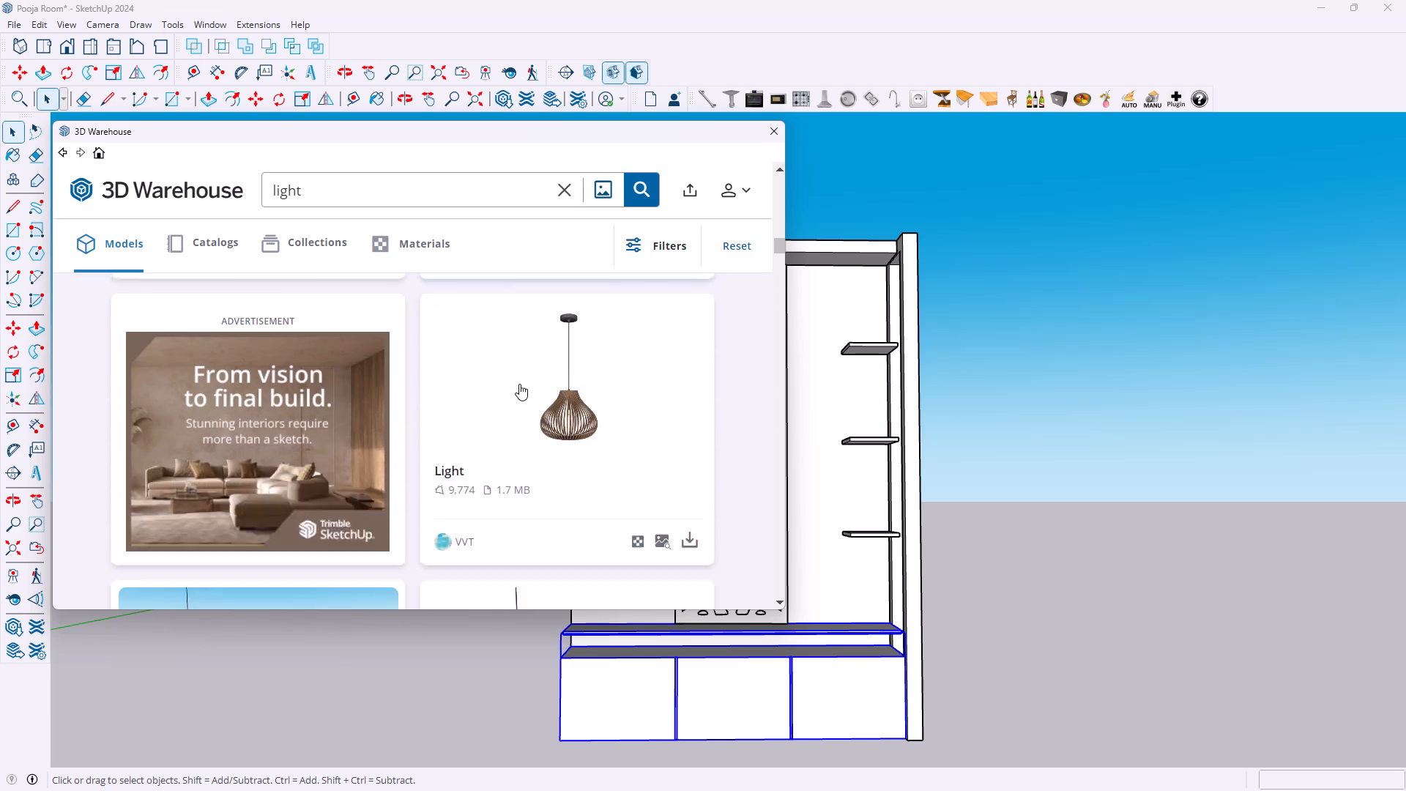
{"action": "scroll", "coordinate": [519, 384], "scroll_direction": "down", "scroll_amount": 3}
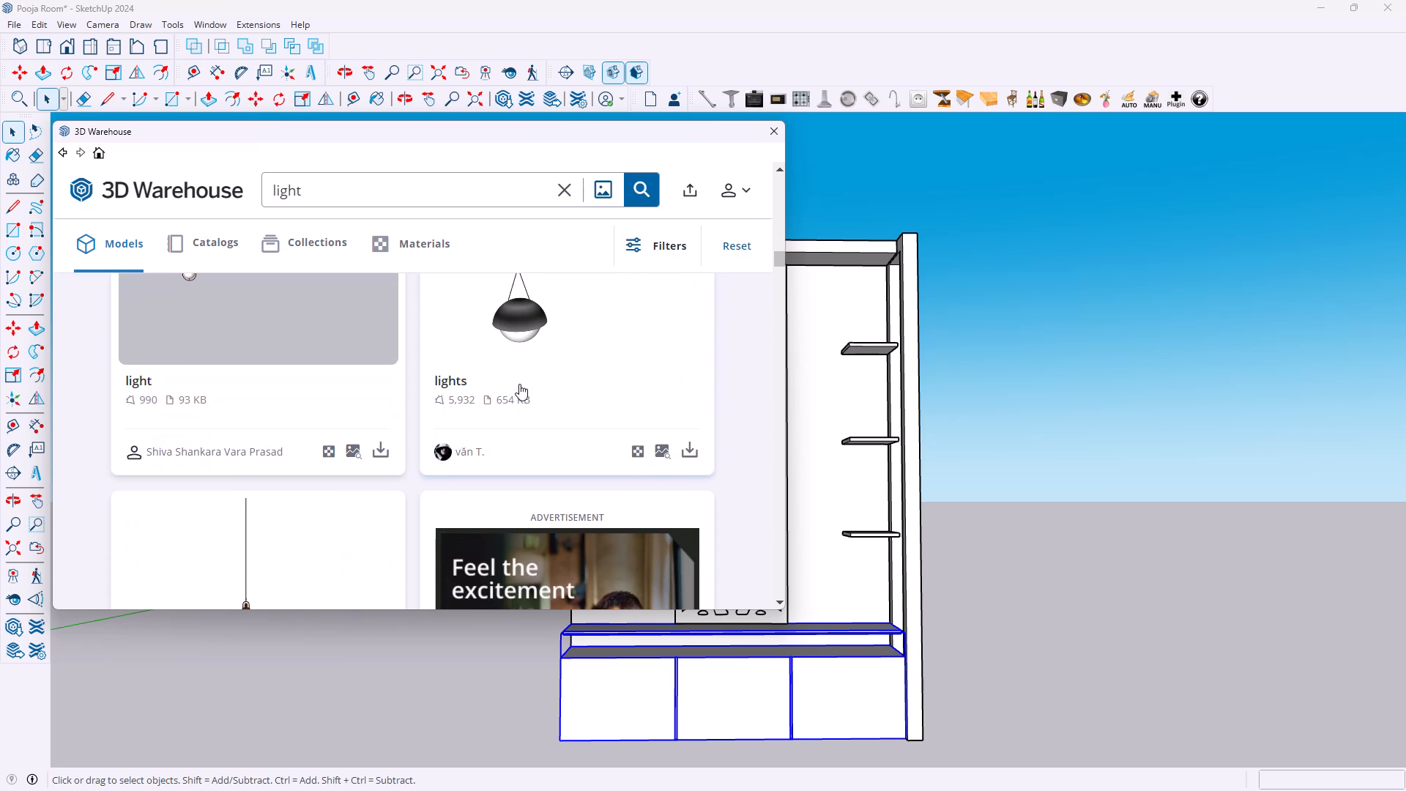
{"action": "scroll", "coordinate": [519, 384], "scroll_direction": "up", "scroll_amount": 1}
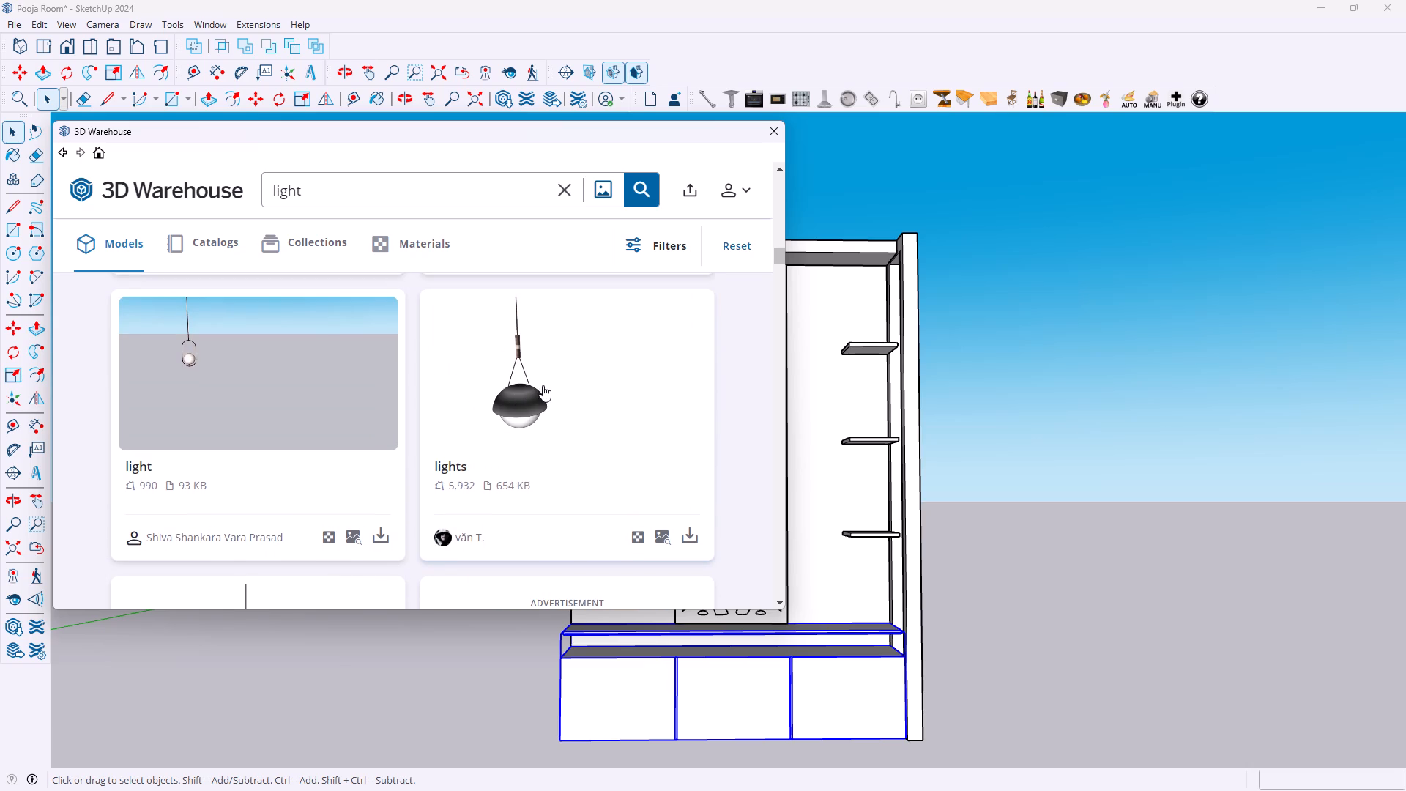
{"action": "scroll", "coordinate": [543, 385], "scroll_direction": "down", "scroll_amount": 3}
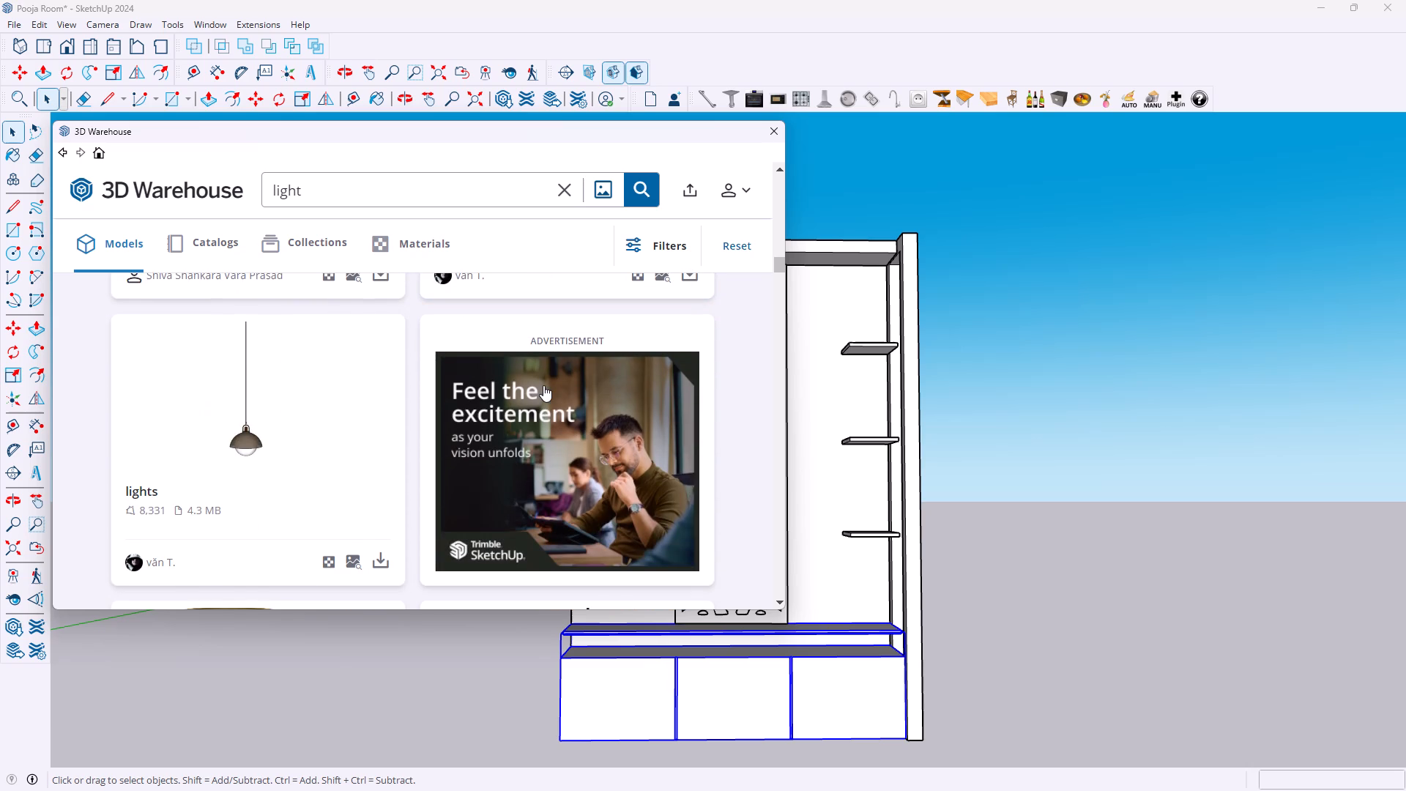
{"action": "scroll", "coordinate": [543, 385], "scroll_direction": "down", "scroll_amount": 4}
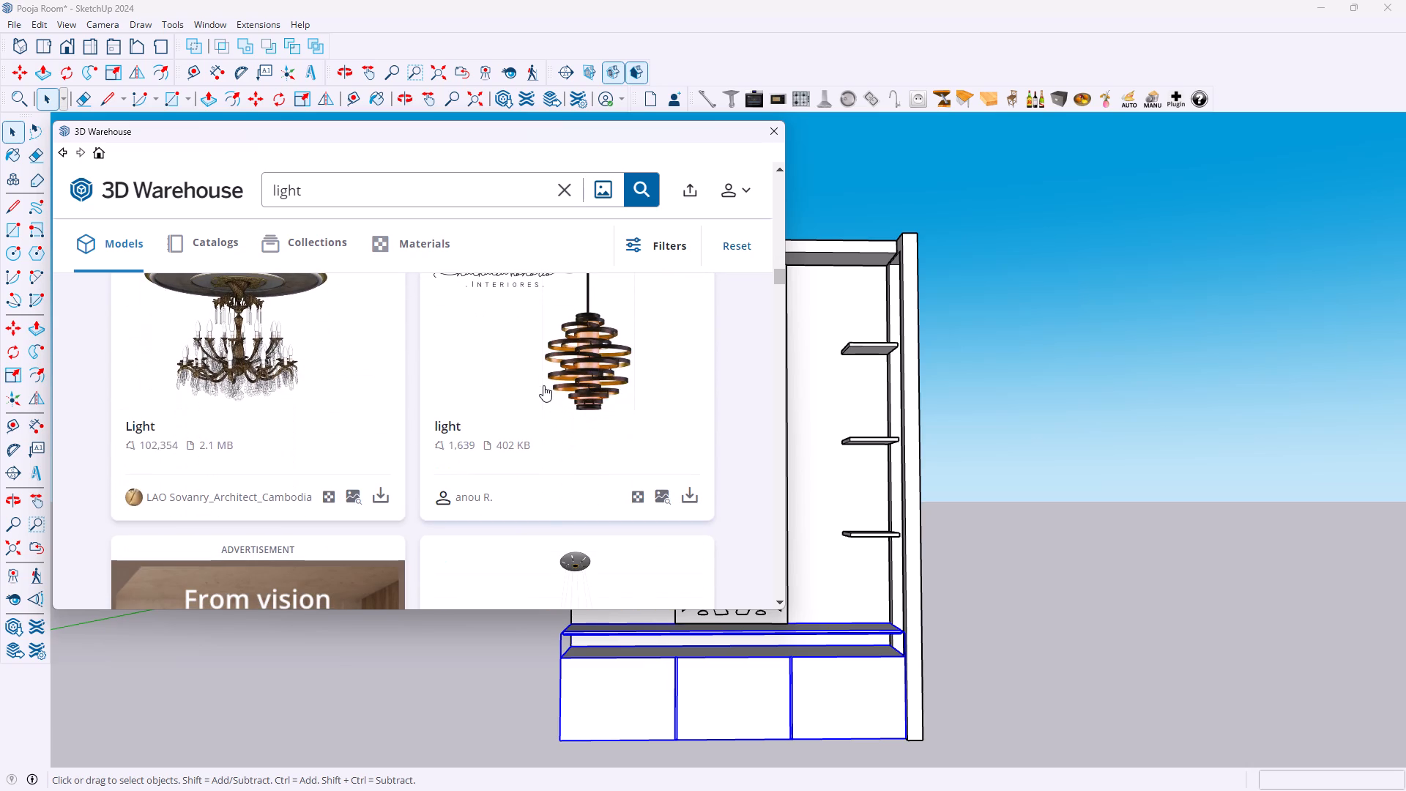
{"action": "scroll", "coordinate": [543, 385], "scroll_direction": "up", "scroll_amount": 1}
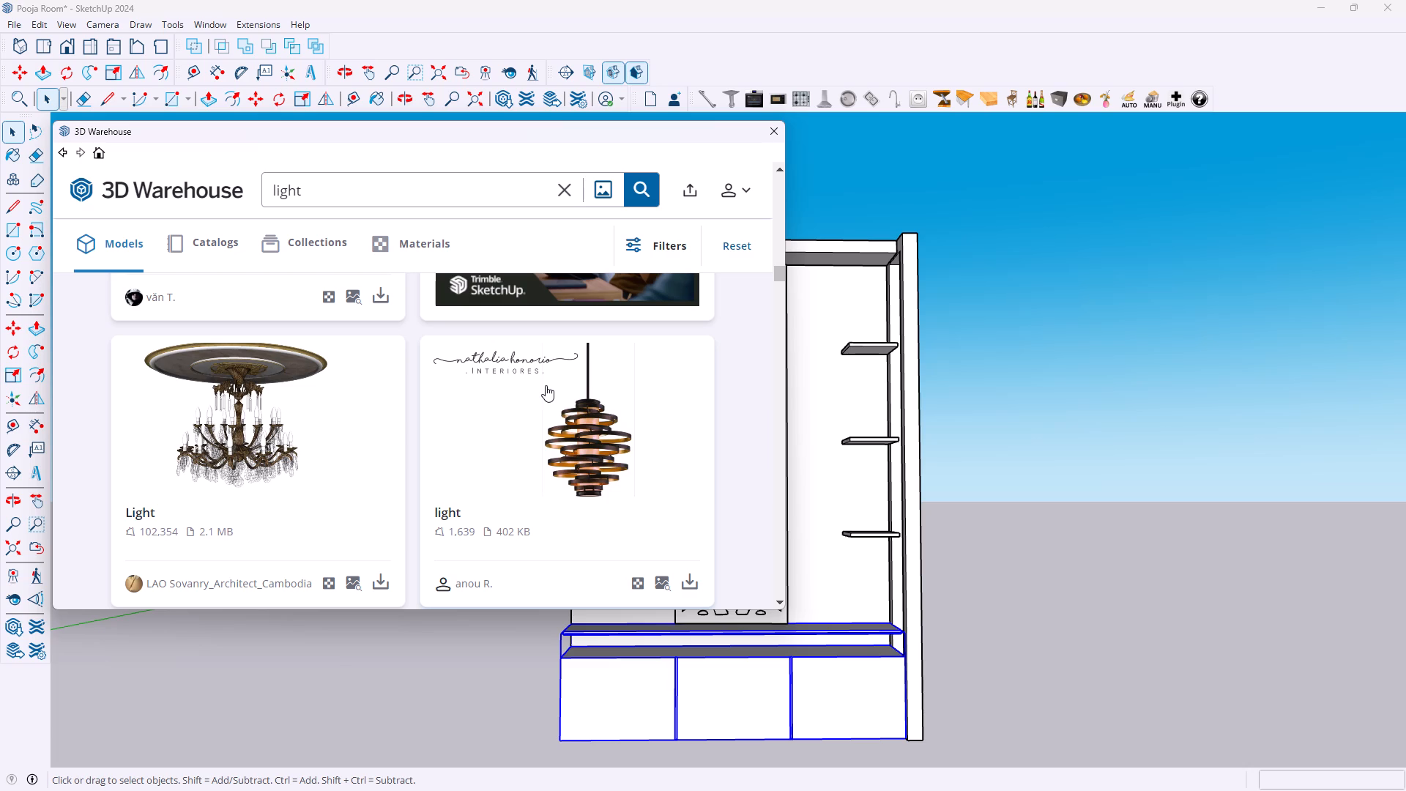
{"action": "scroll", "coordinate": [546, 385], "scroll_direction": "down", "scroll_amount": 4}
{"action": "scroll", "coordinate": [546, 386], "scroll_direction": "up", "scroll_amount": 1}
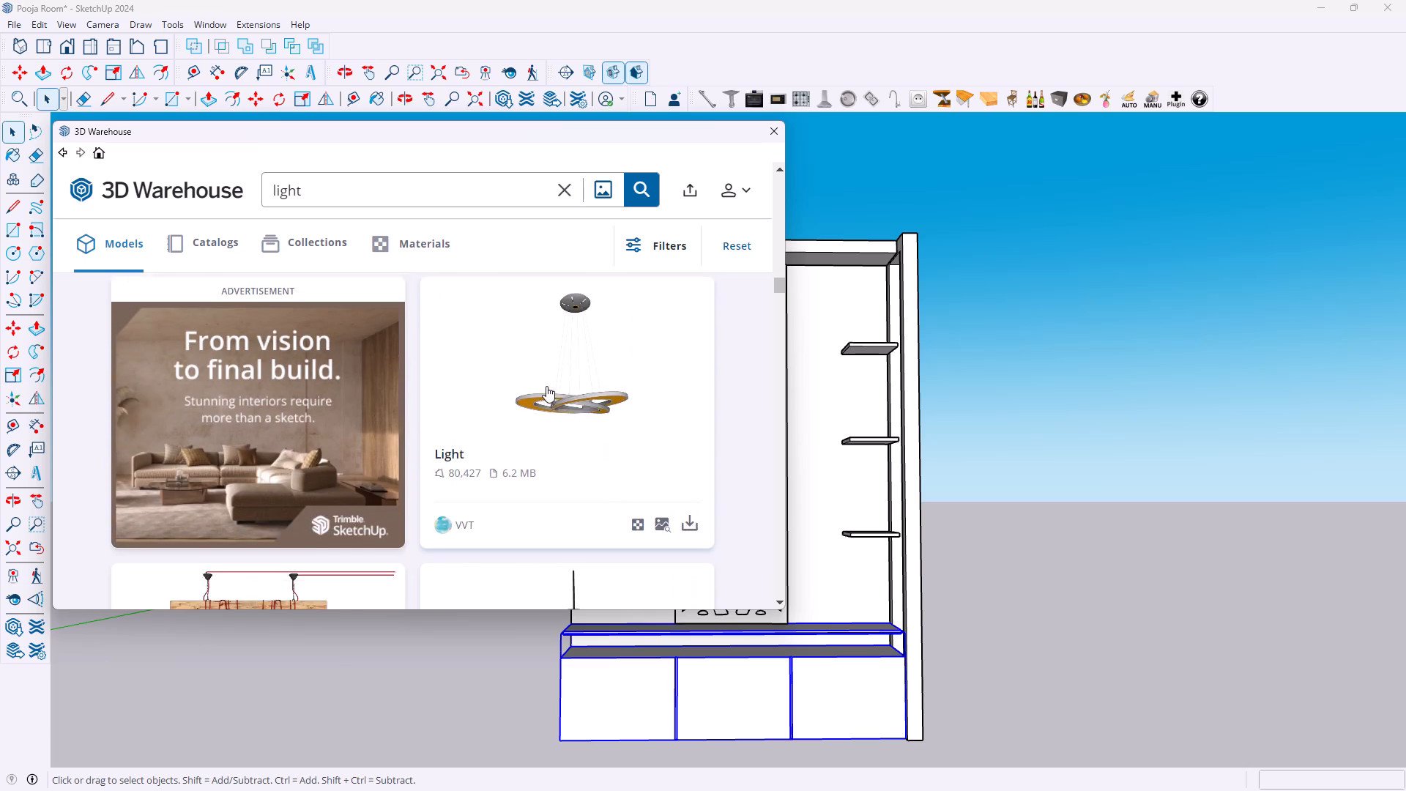
Open the spiral-ring pendant light's model page and inspect its model info, 3D Preview and Ambient Occlusion images.
{"action": "scroll", "coordinate": [546, 386], "scroll_direction": "up", "scroll_amount": 2}
{"action": "left_click", "coordinate": [574, 379]}
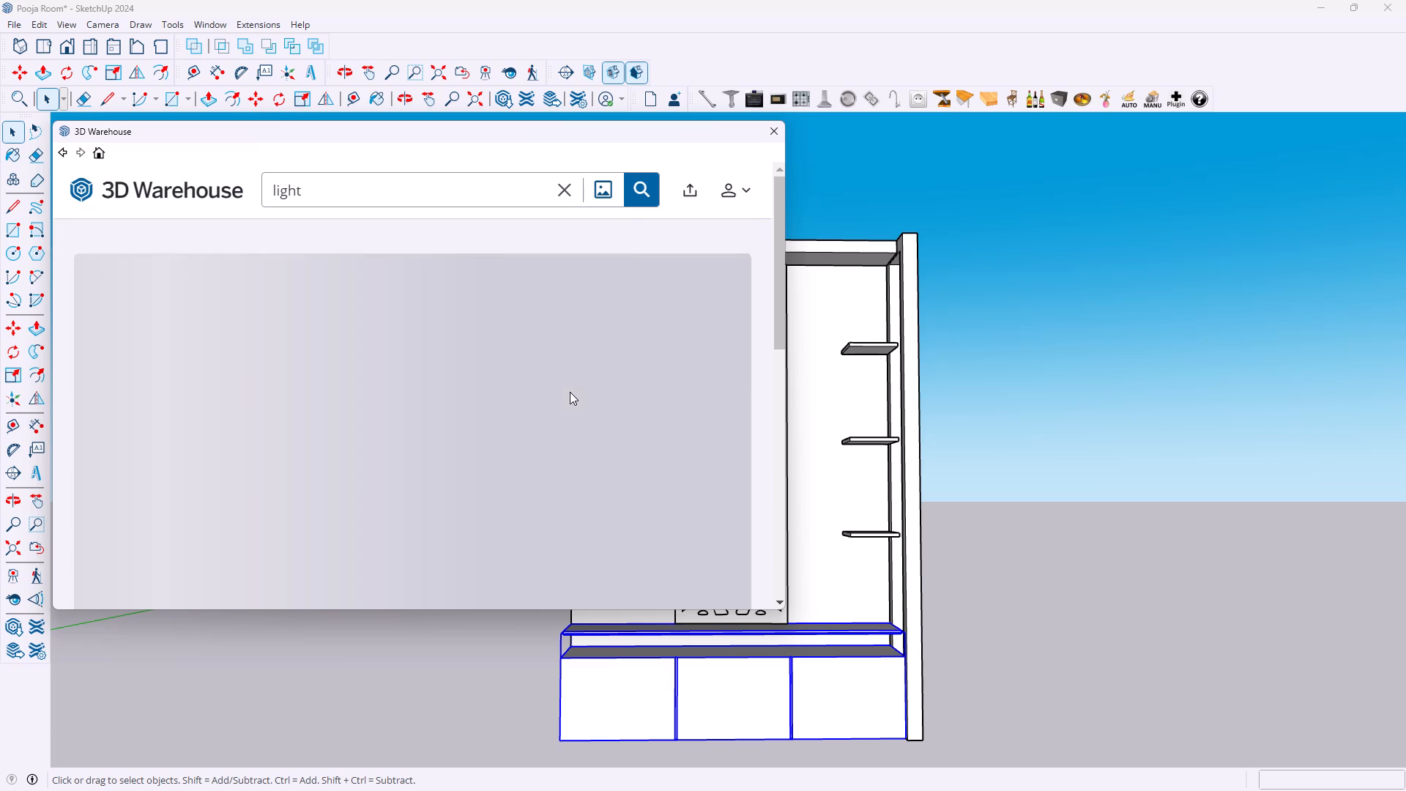
{"action": "scroll", "coordinate": [570, 392], "scroll_direction": "down", "scroll_amount": 13}
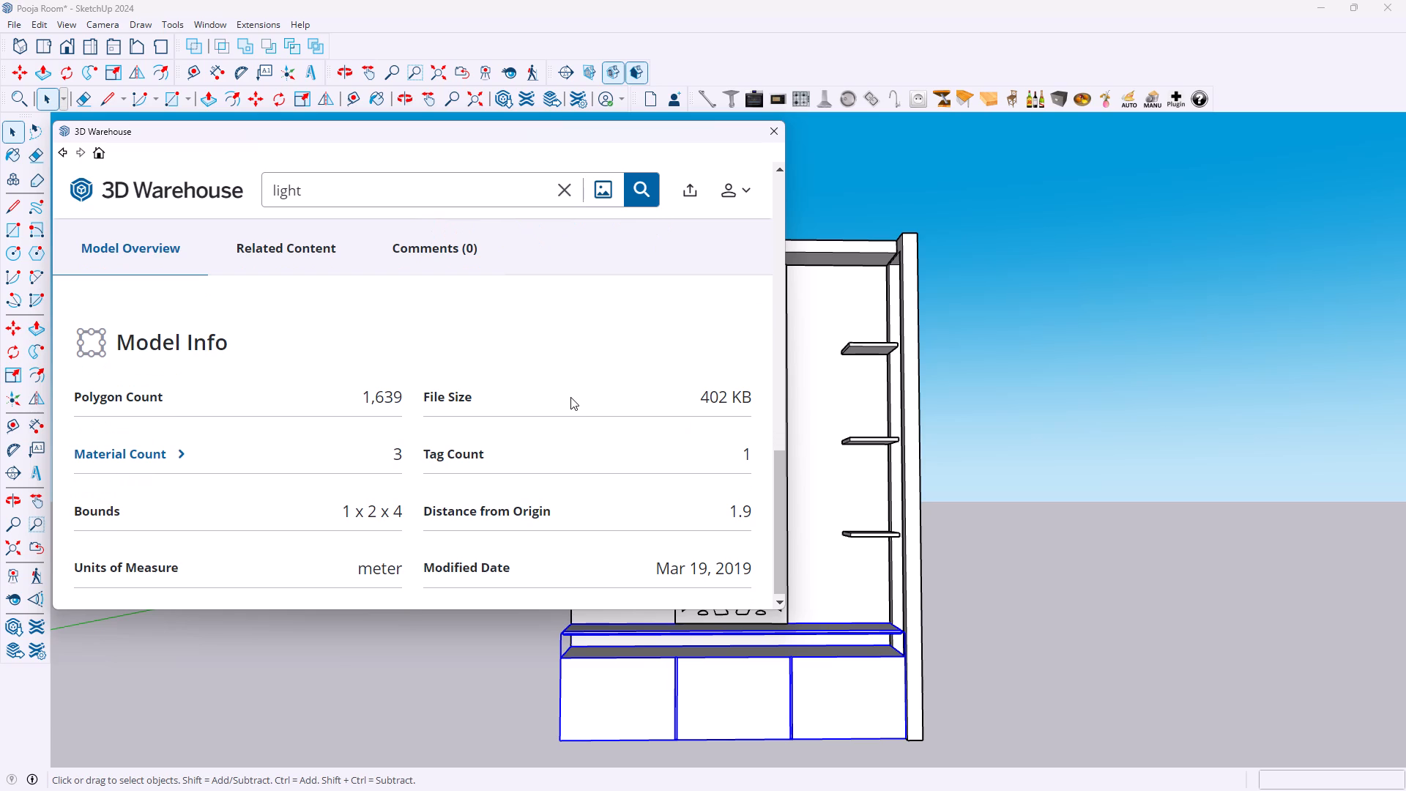
{"action": "scroll", "coordinate": [570, 397], "scroll_direction": "up", "scroll_amount": 2}
{"action": "scroll", "coordinate": [570, 397], "scroll_direction": "down", "scroll_amount": 2}
{"action": "scroll", "coordinate": [570, 397], "scroll_direction": "up", "scroll_amount": 4}
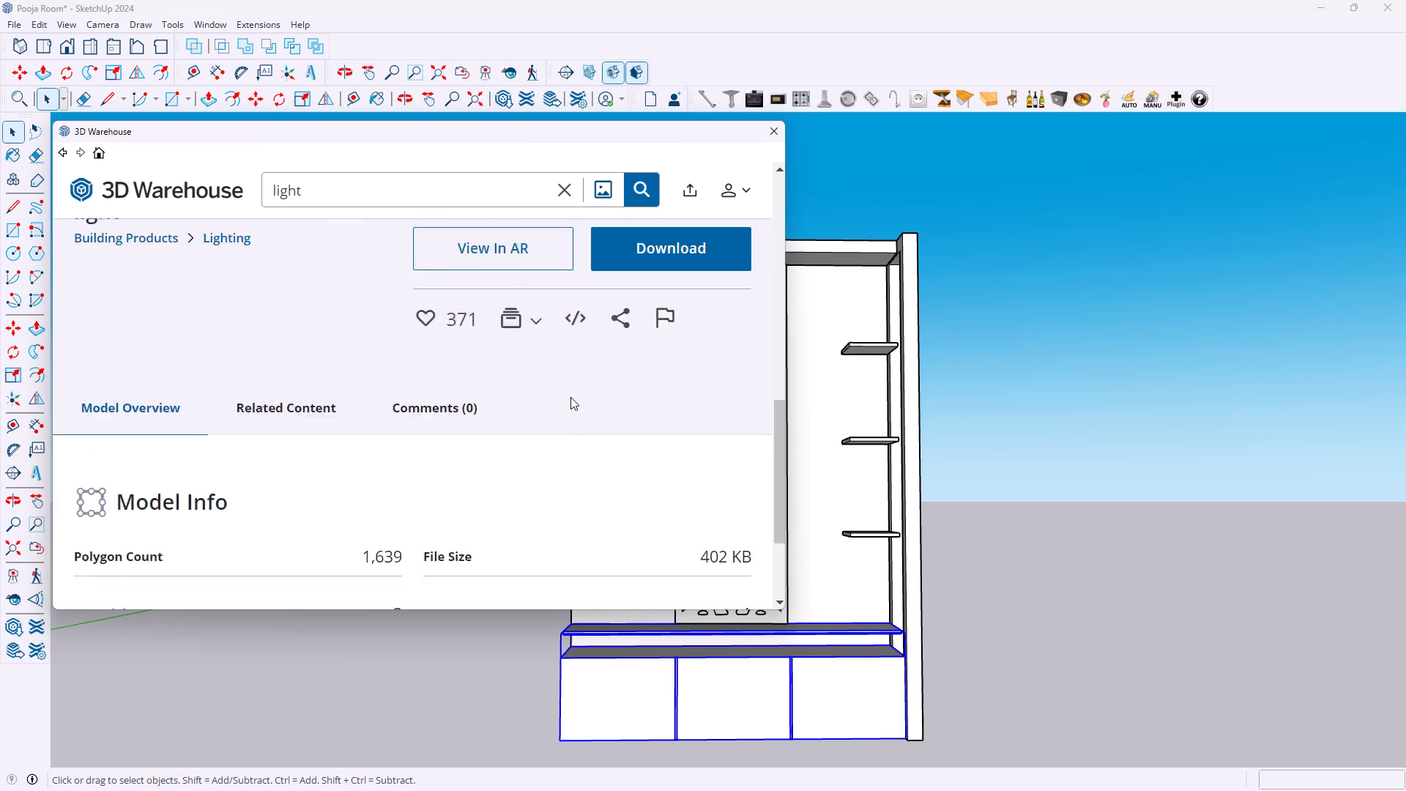
{"action": "scroll", "coordinate": [570, 397], "scroll_direction": "up", "scroll_amount": 3}
{"action": "left_click", "coordinate": [477, 543]}
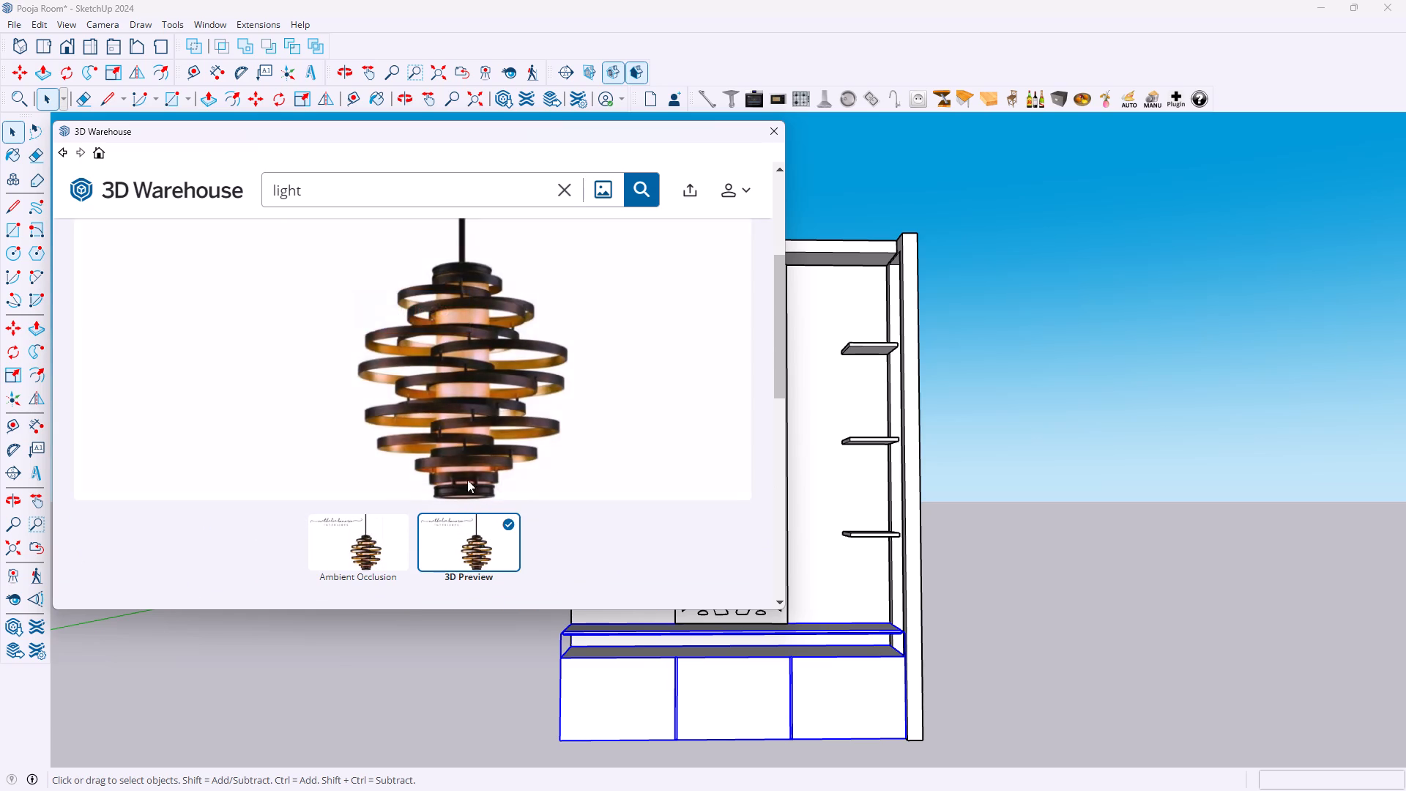
{"action": "left_click", "coordinate": [342, 537]}
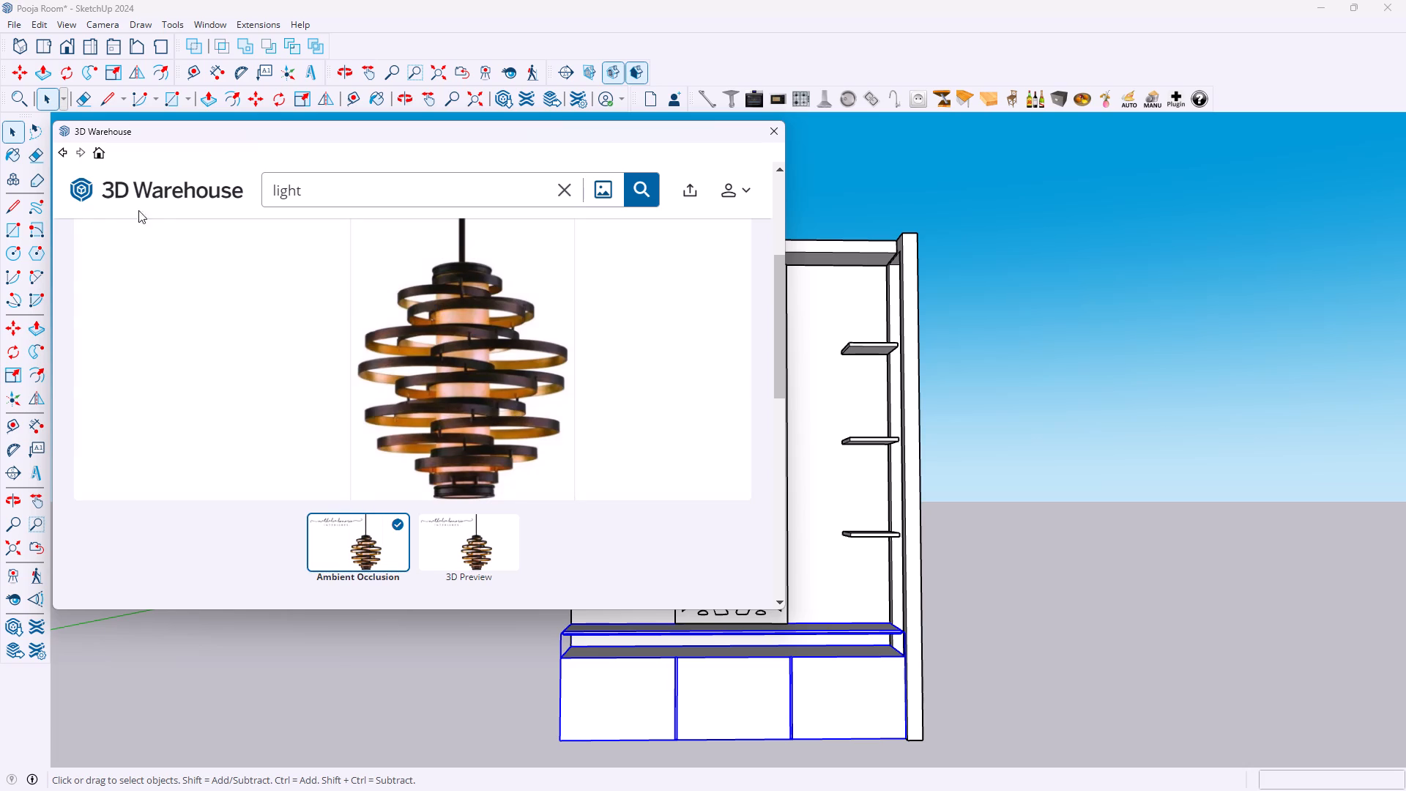
Download the spiral-ring pendant light from the light results into the Lights folder as PENDENTE, and close 3D Warehouse.
{"action": "left_click", "coordinate": [58, 150]}
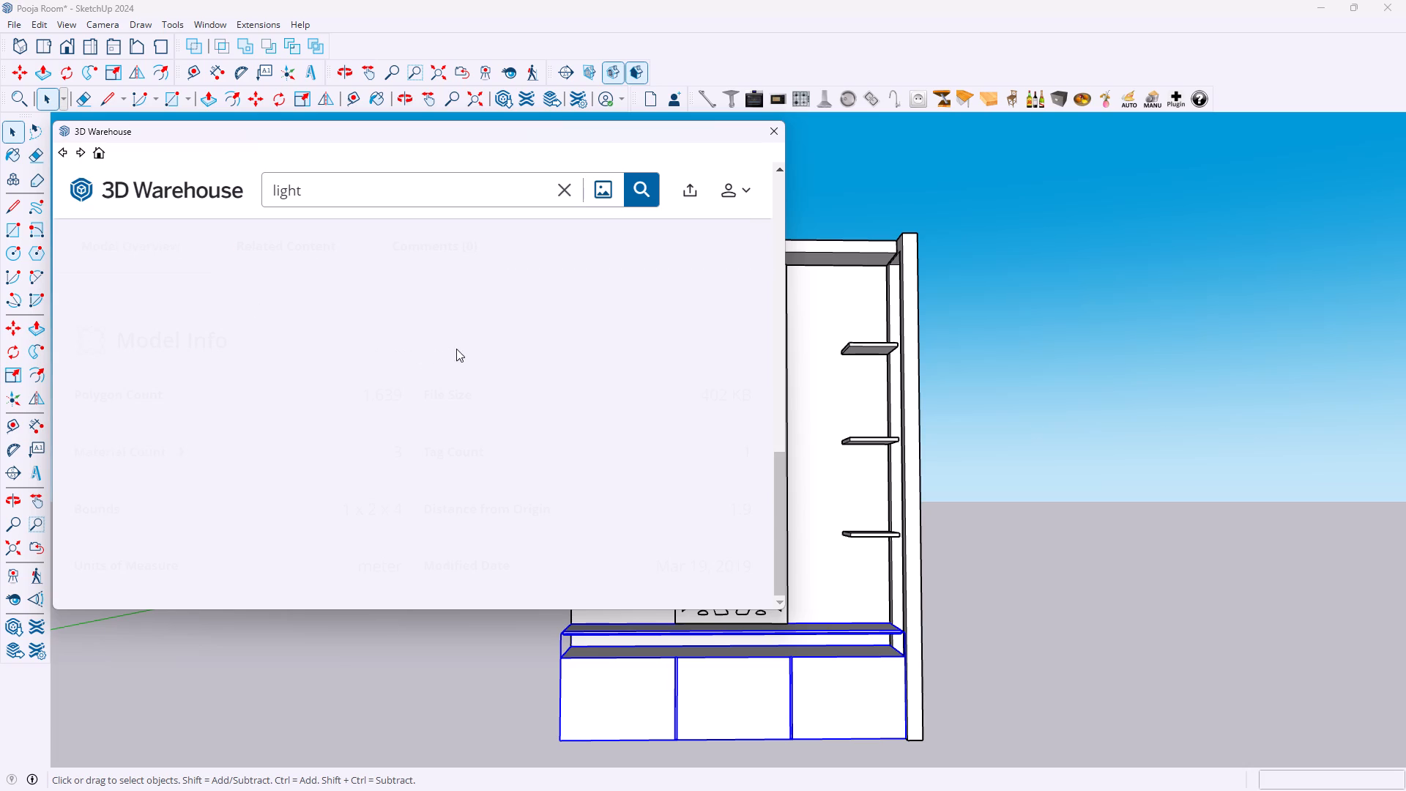
{"action": "scroll", "coordinate": [477, 340], "scroll_direction": "down", "scroll_amount": 1}
{"action": "scroll", "coordinate": [477, 340], "scroll_direction": "up", "scroll_amount": 1}
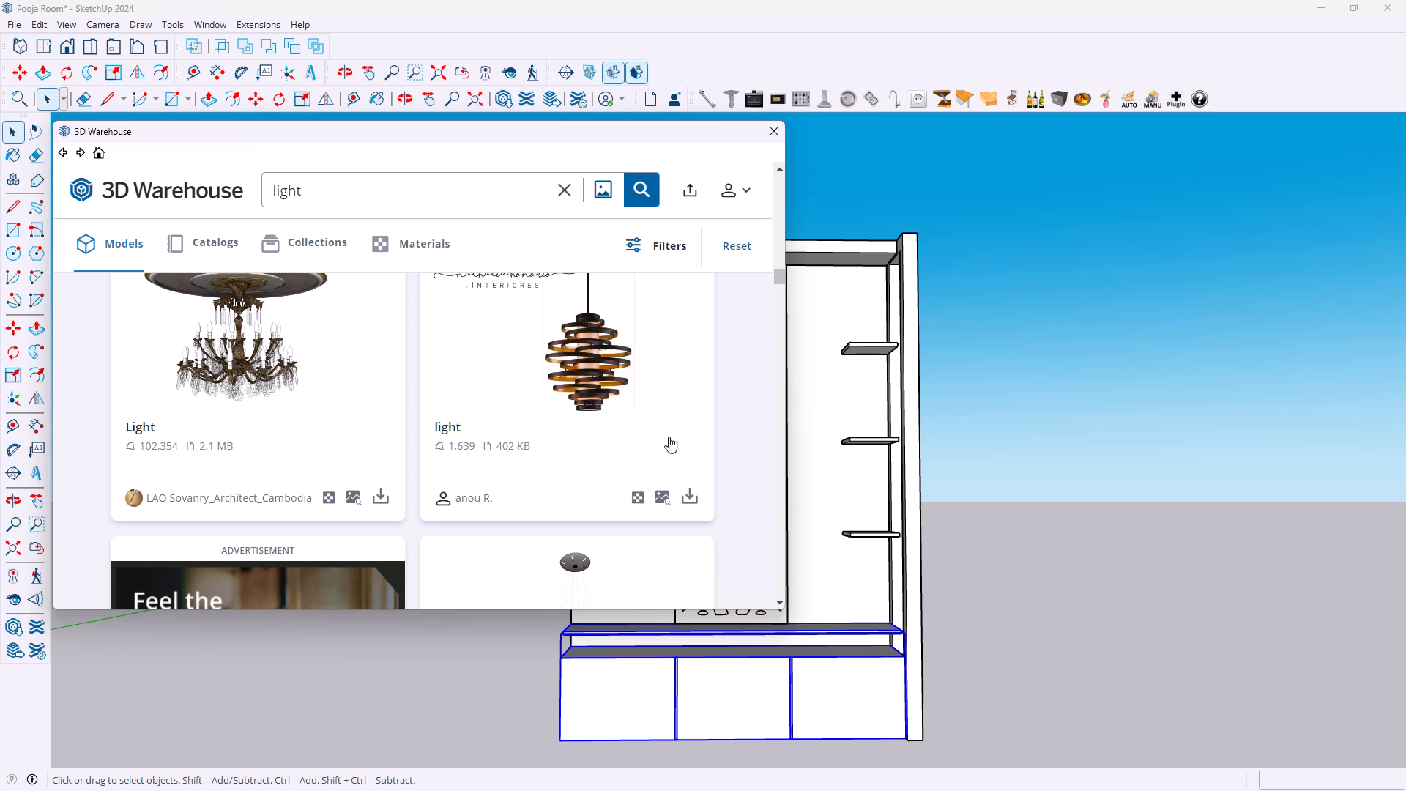
{"action": "left_click", "coordinate": [694, 500]}
{"action": "left_click", "coordinate": [441, 385]}
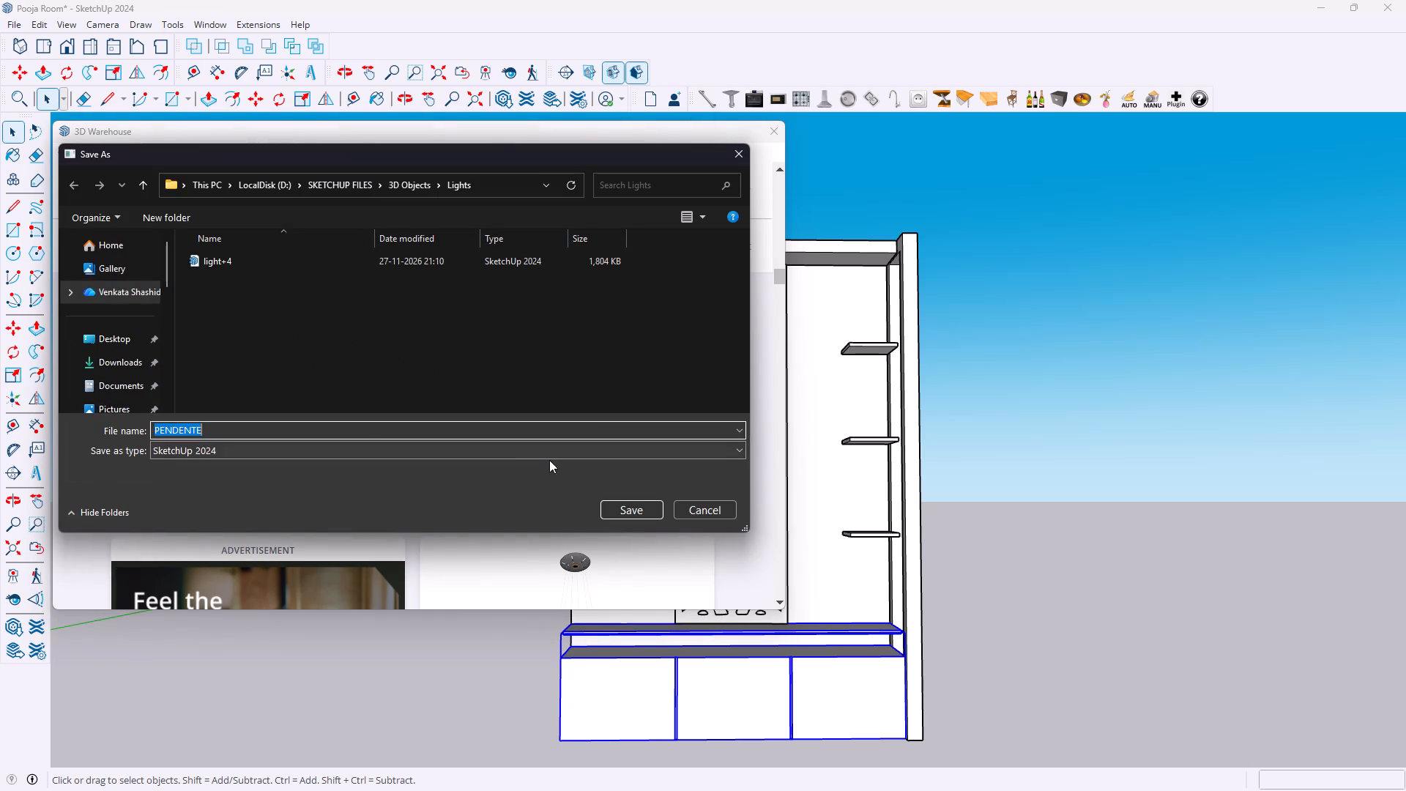
{"action": "left_click", "coordinate": [625, 508]}
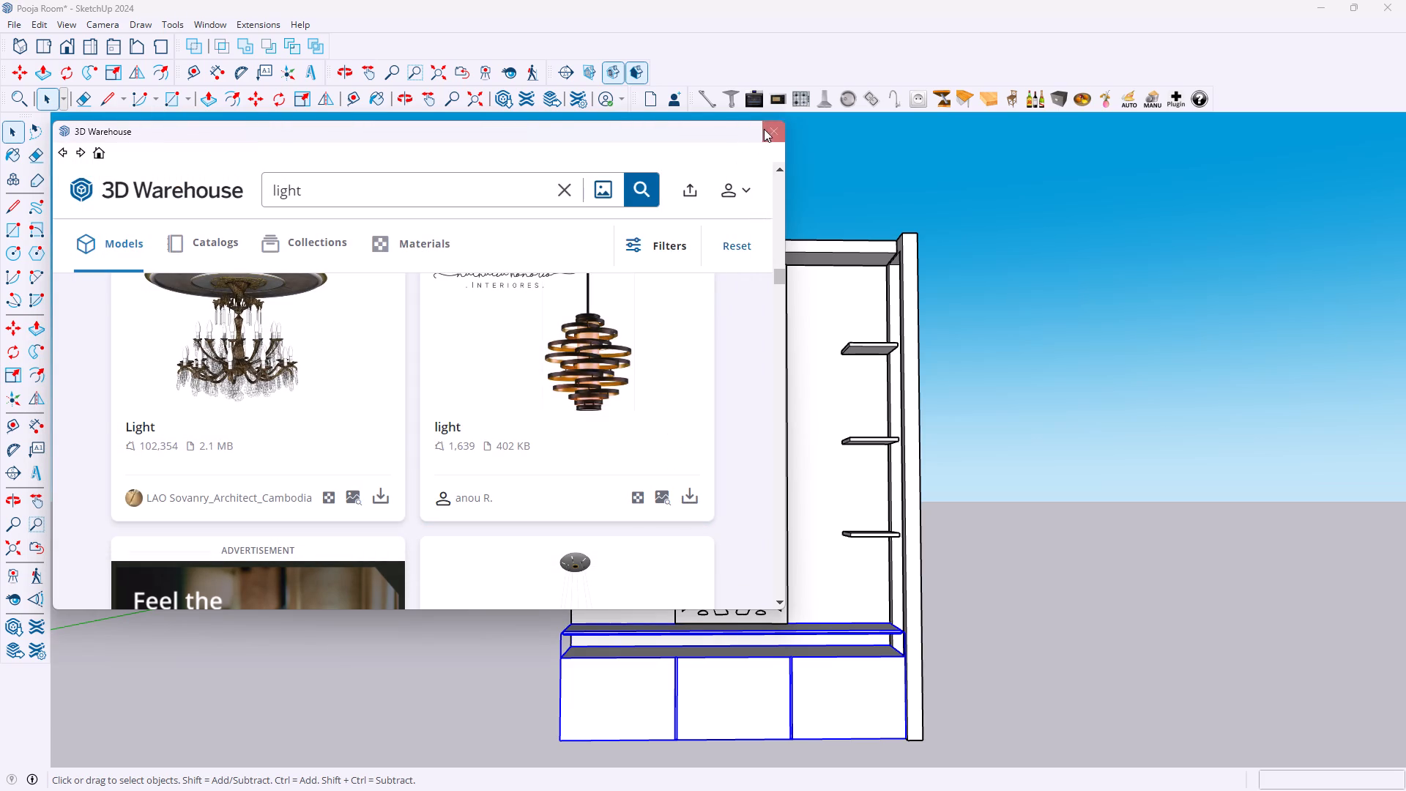
{"action": "scroll", "coordinate": [548, 421], "scroll_direction": "down", "scroll_amount": 2}
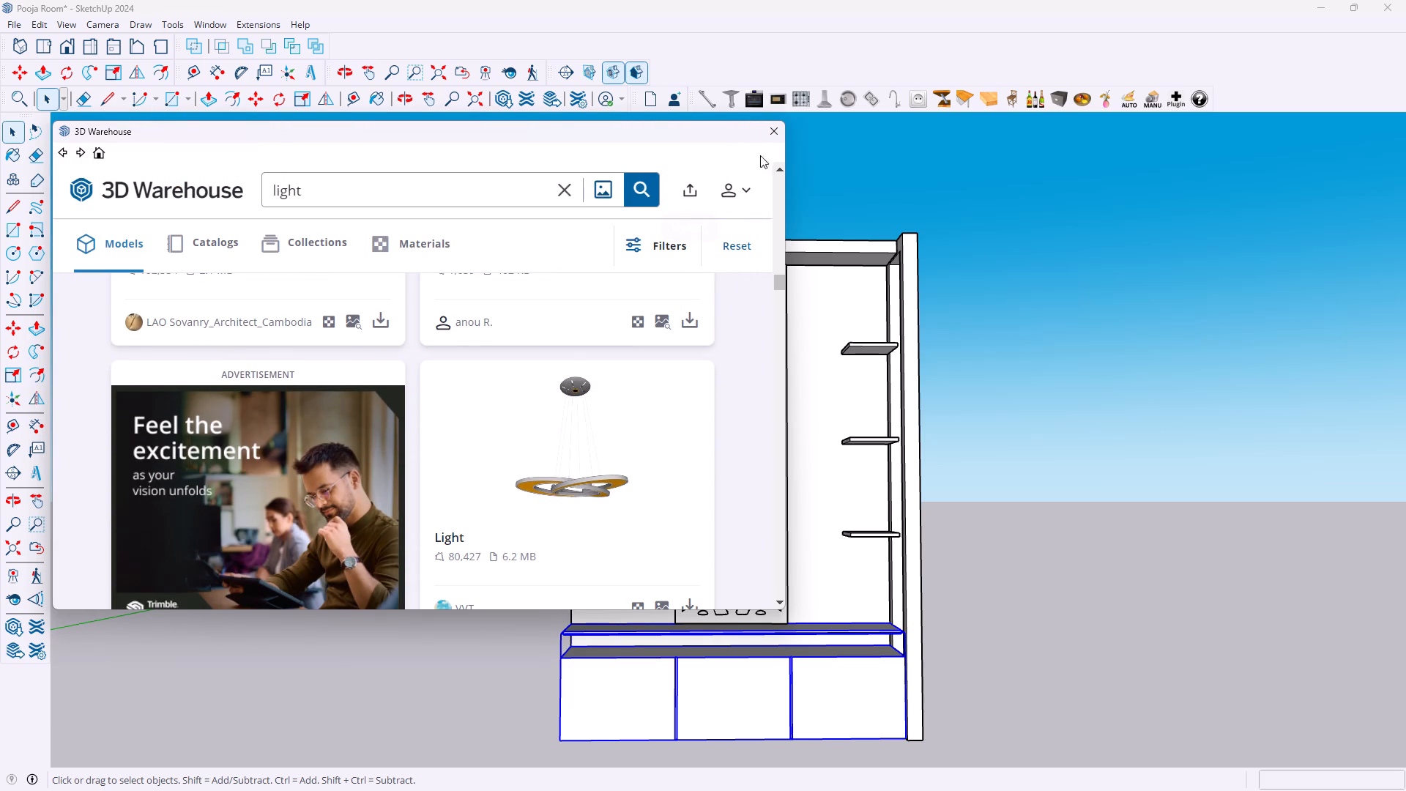
{"action": "left_click", "coordinate": [770, 139]}
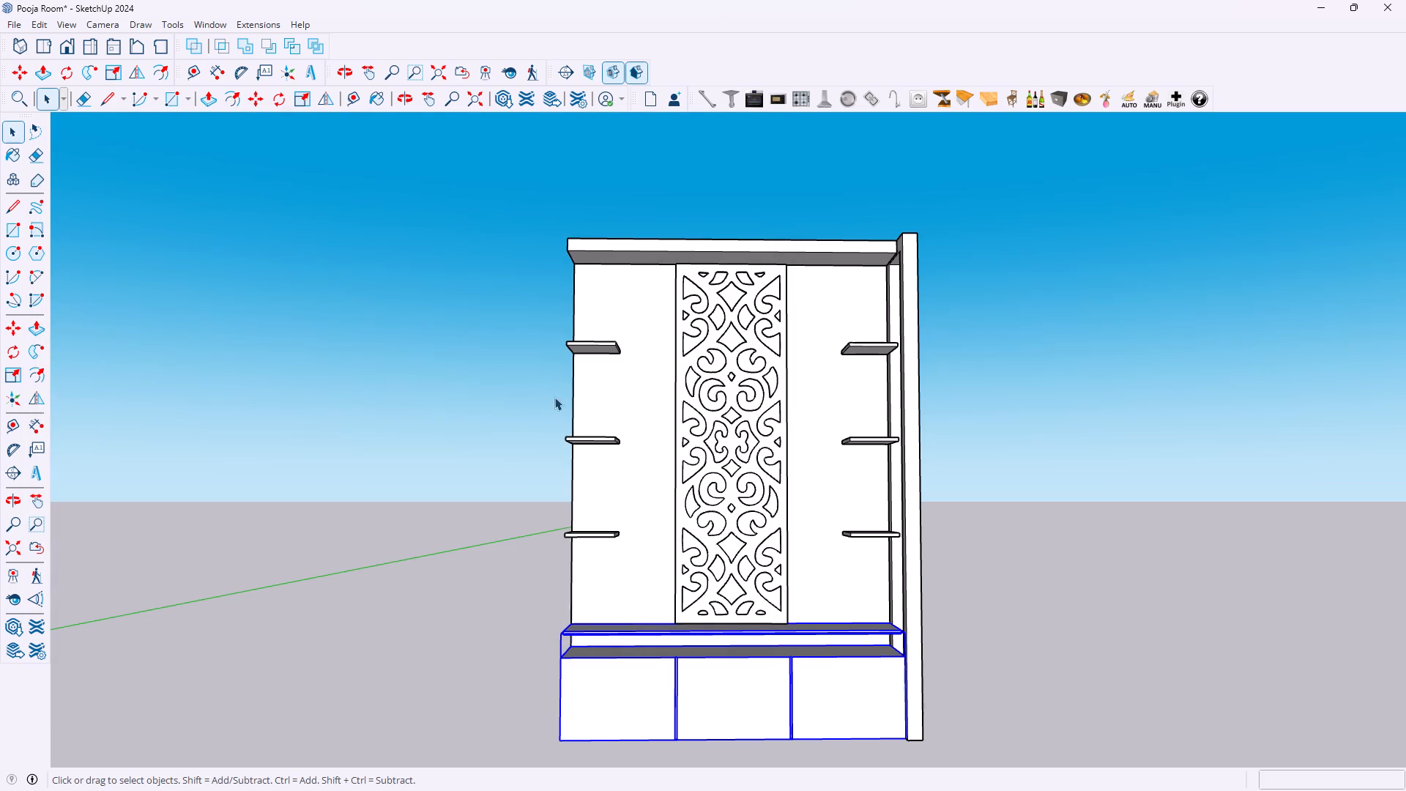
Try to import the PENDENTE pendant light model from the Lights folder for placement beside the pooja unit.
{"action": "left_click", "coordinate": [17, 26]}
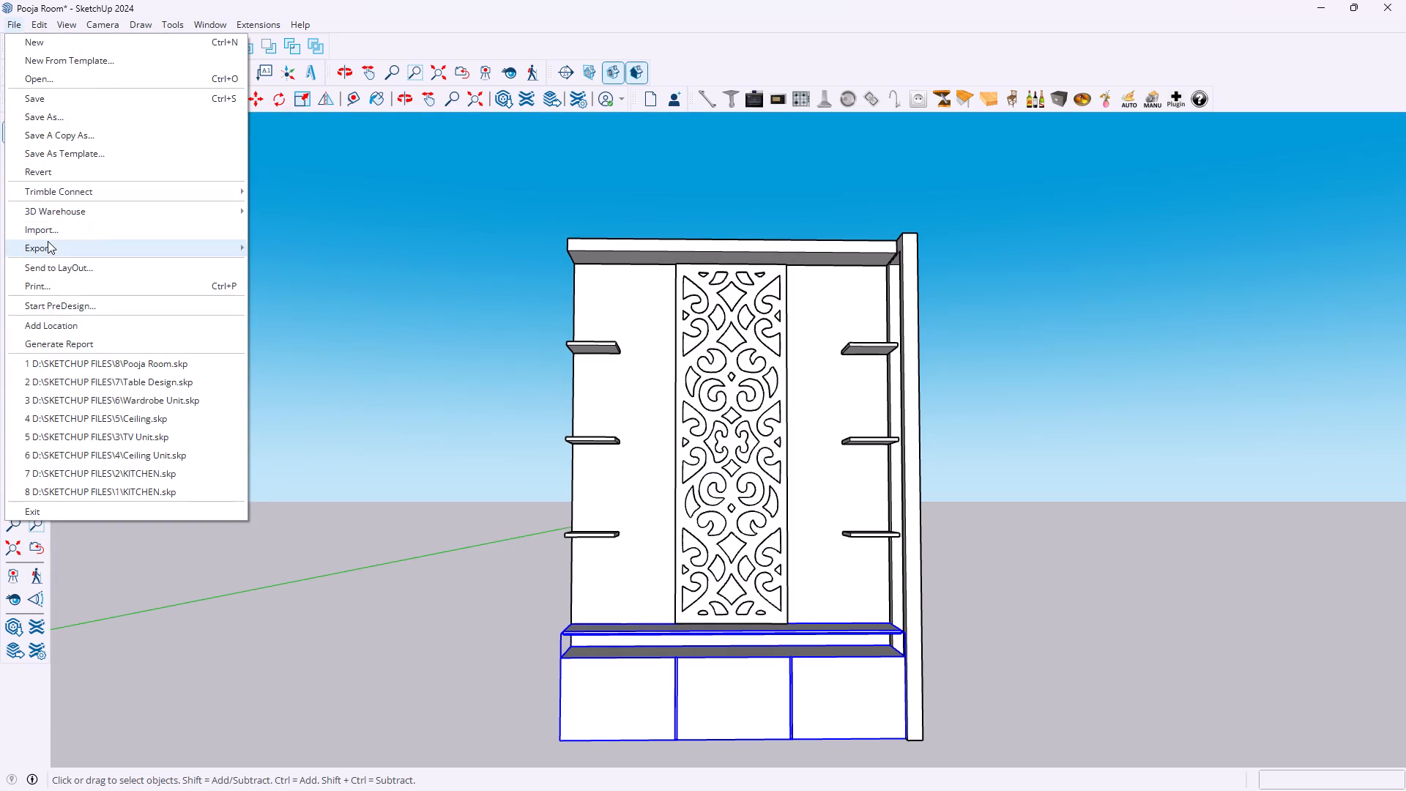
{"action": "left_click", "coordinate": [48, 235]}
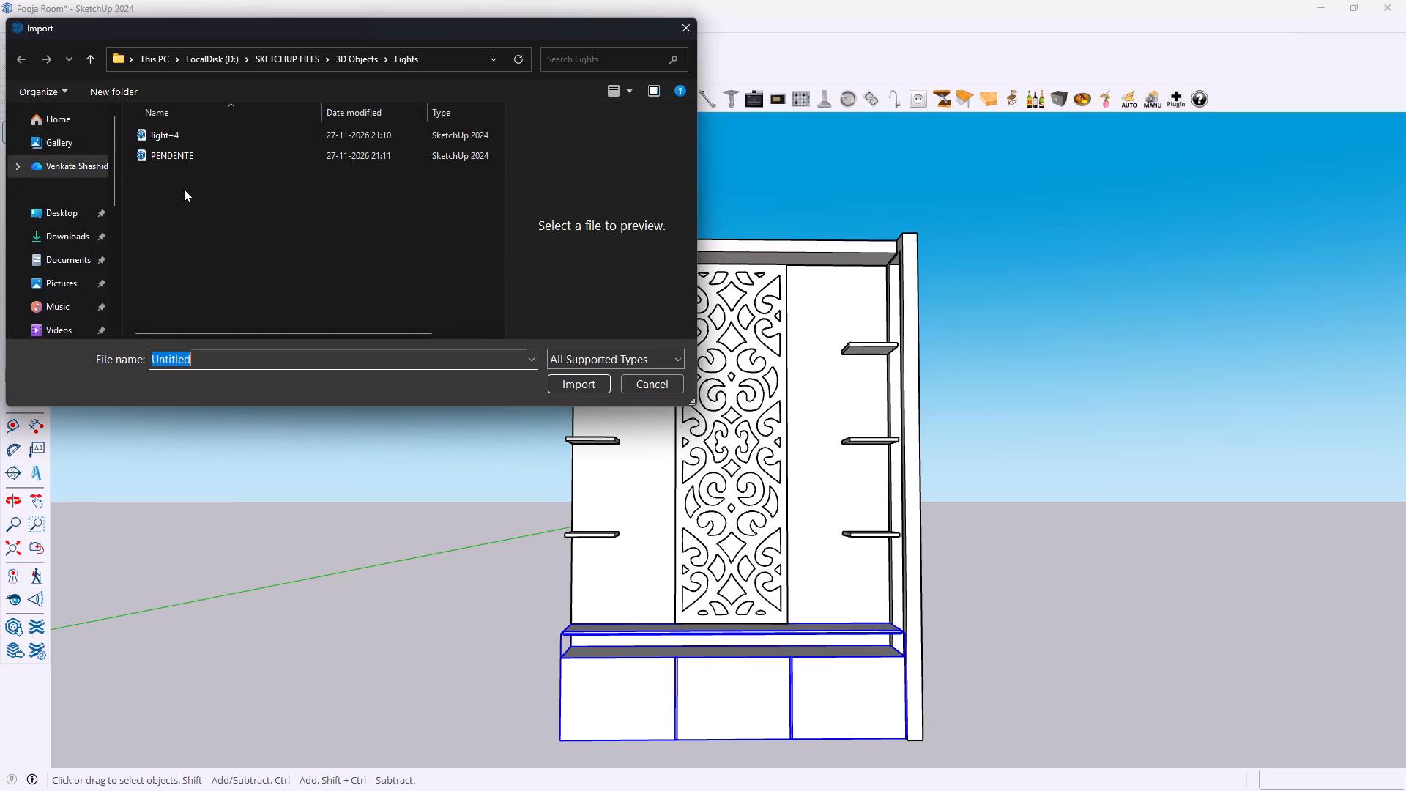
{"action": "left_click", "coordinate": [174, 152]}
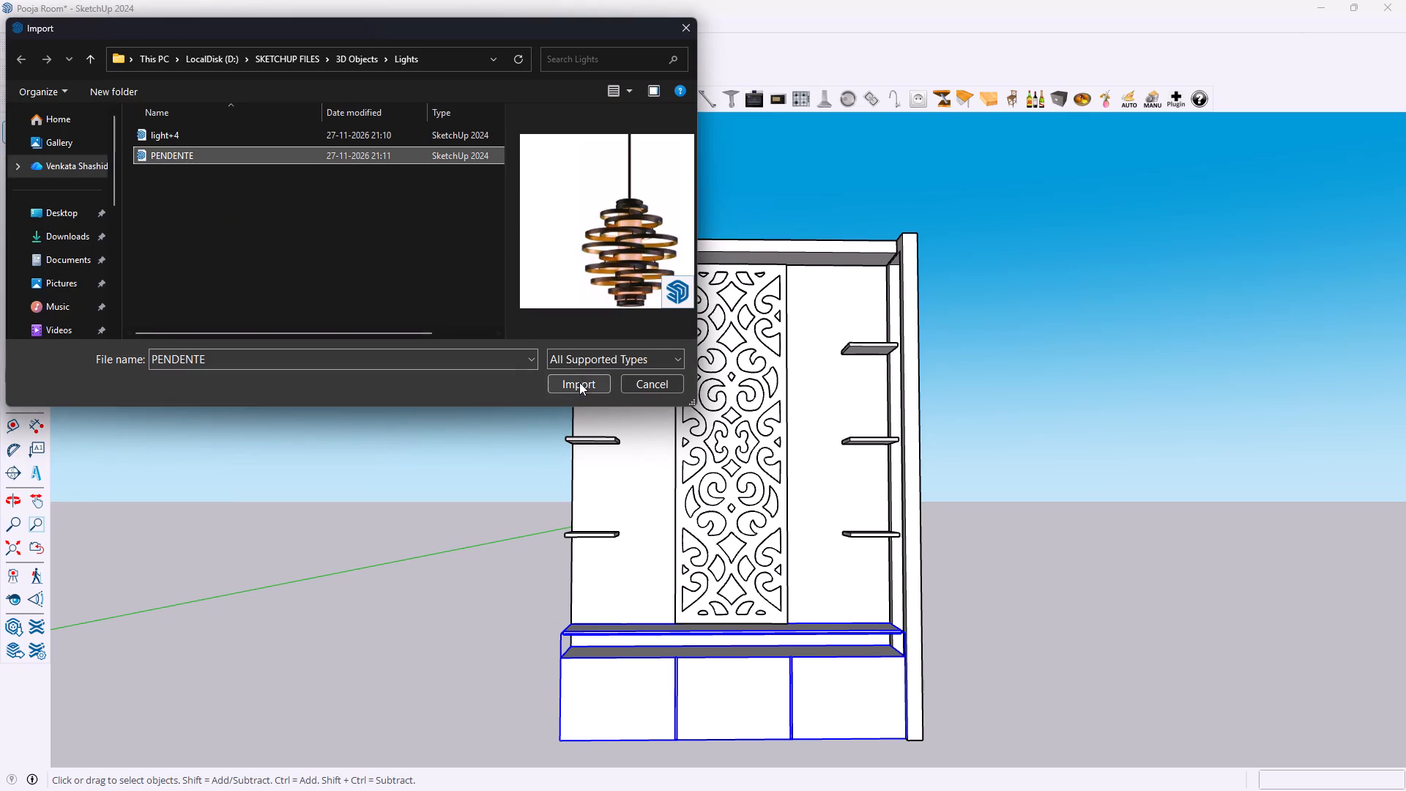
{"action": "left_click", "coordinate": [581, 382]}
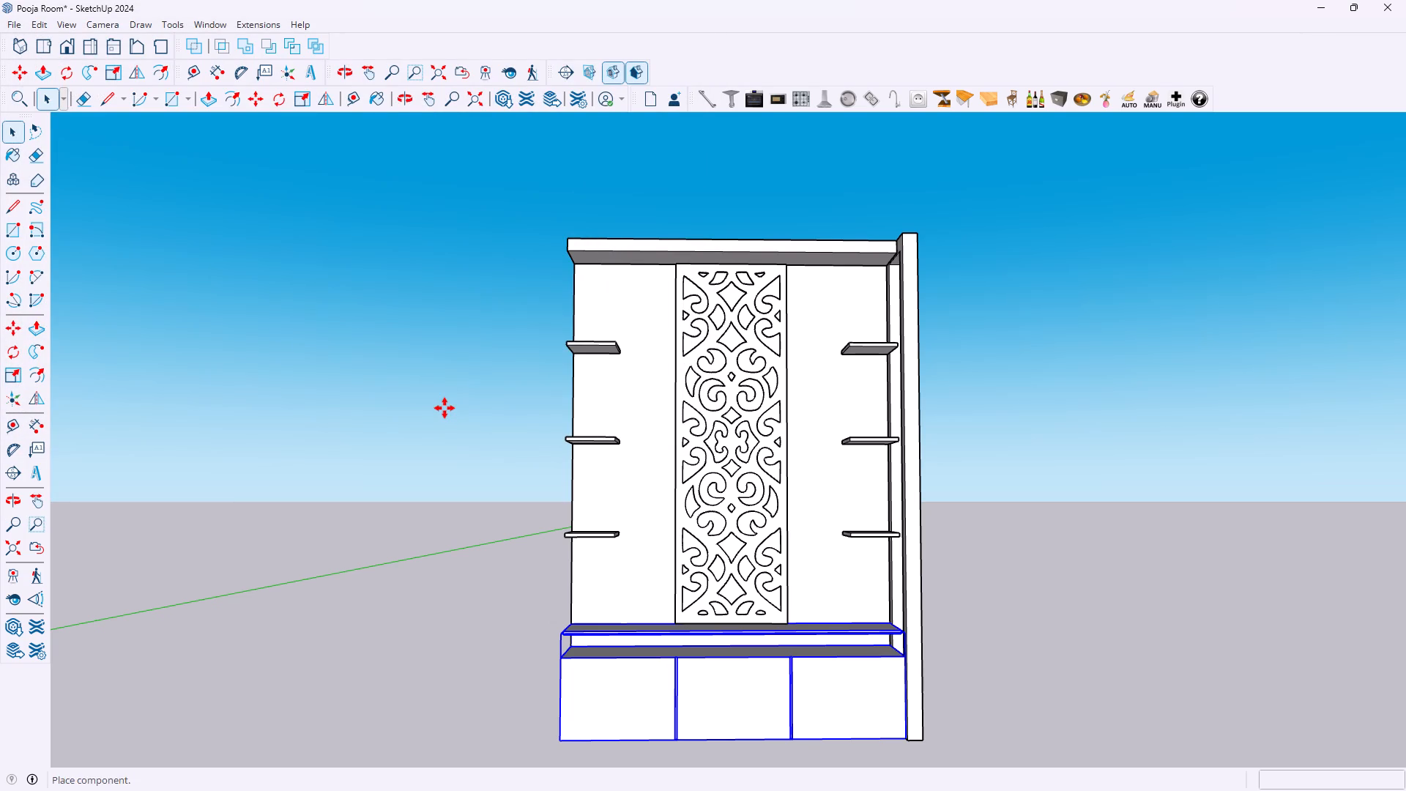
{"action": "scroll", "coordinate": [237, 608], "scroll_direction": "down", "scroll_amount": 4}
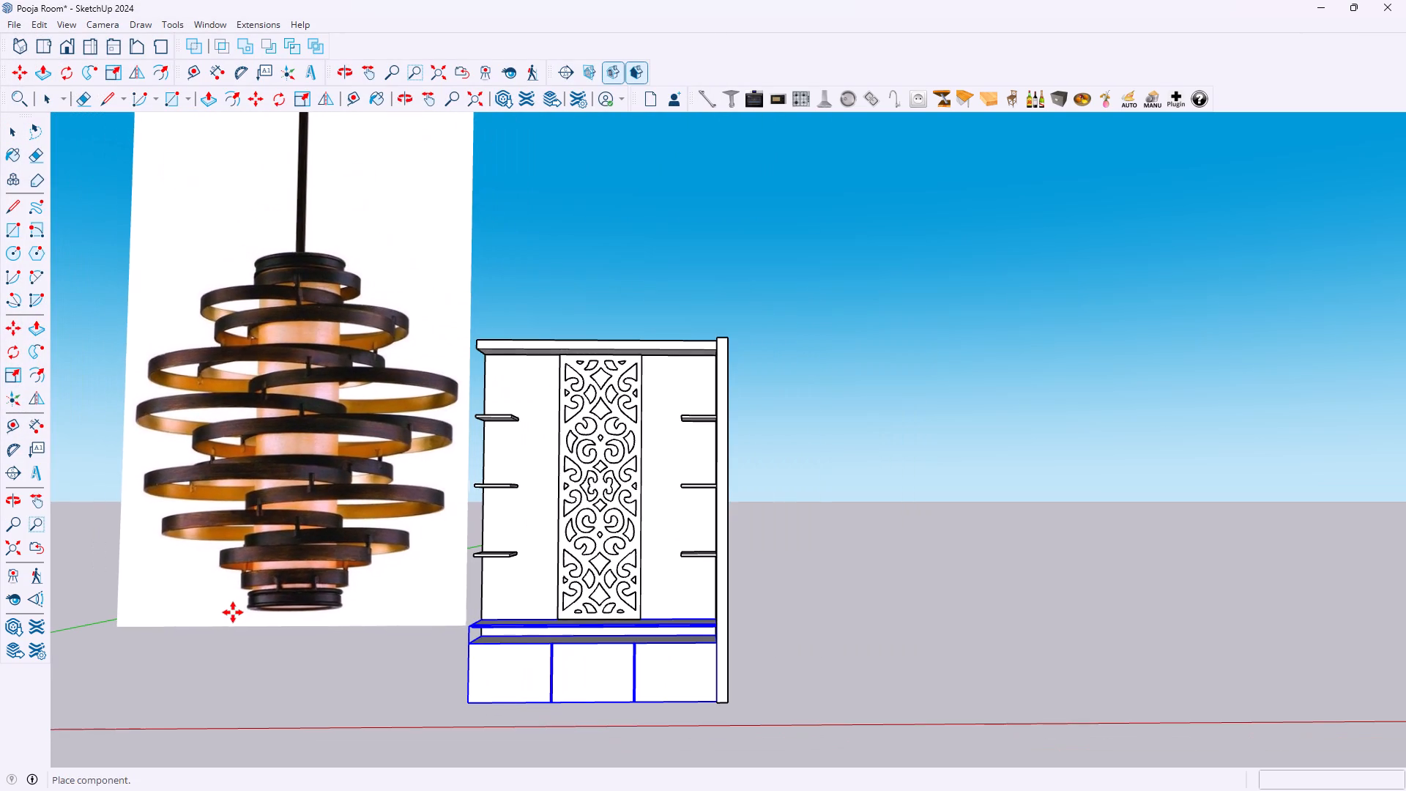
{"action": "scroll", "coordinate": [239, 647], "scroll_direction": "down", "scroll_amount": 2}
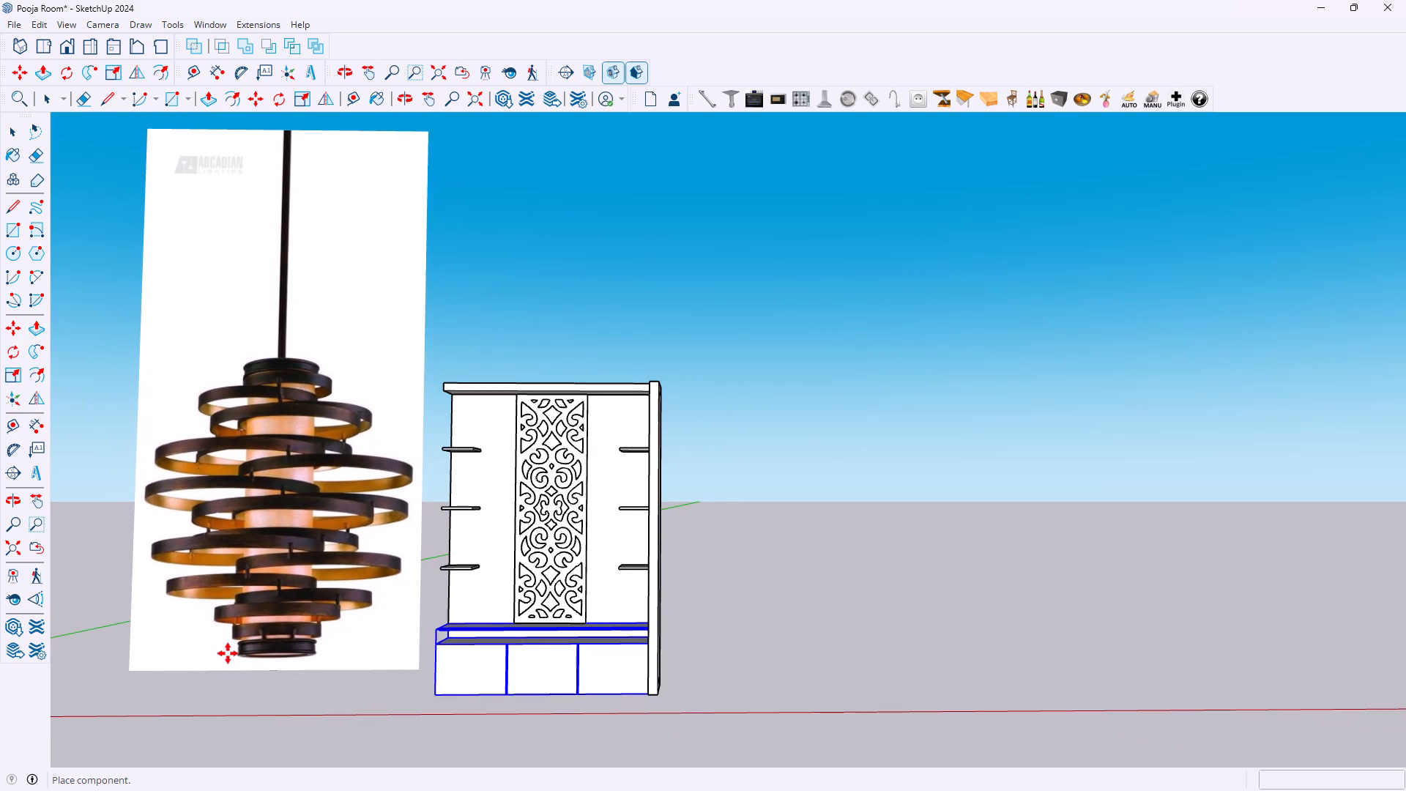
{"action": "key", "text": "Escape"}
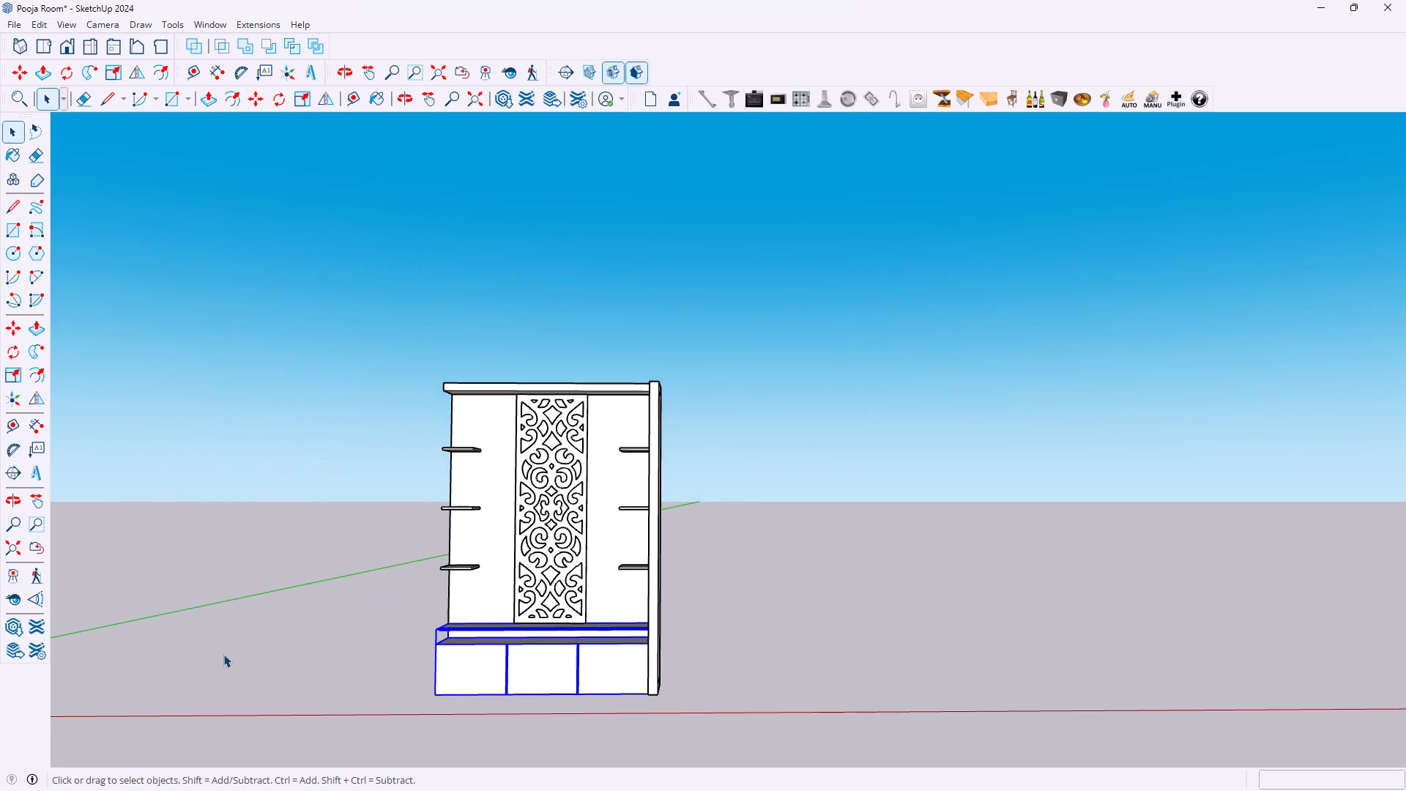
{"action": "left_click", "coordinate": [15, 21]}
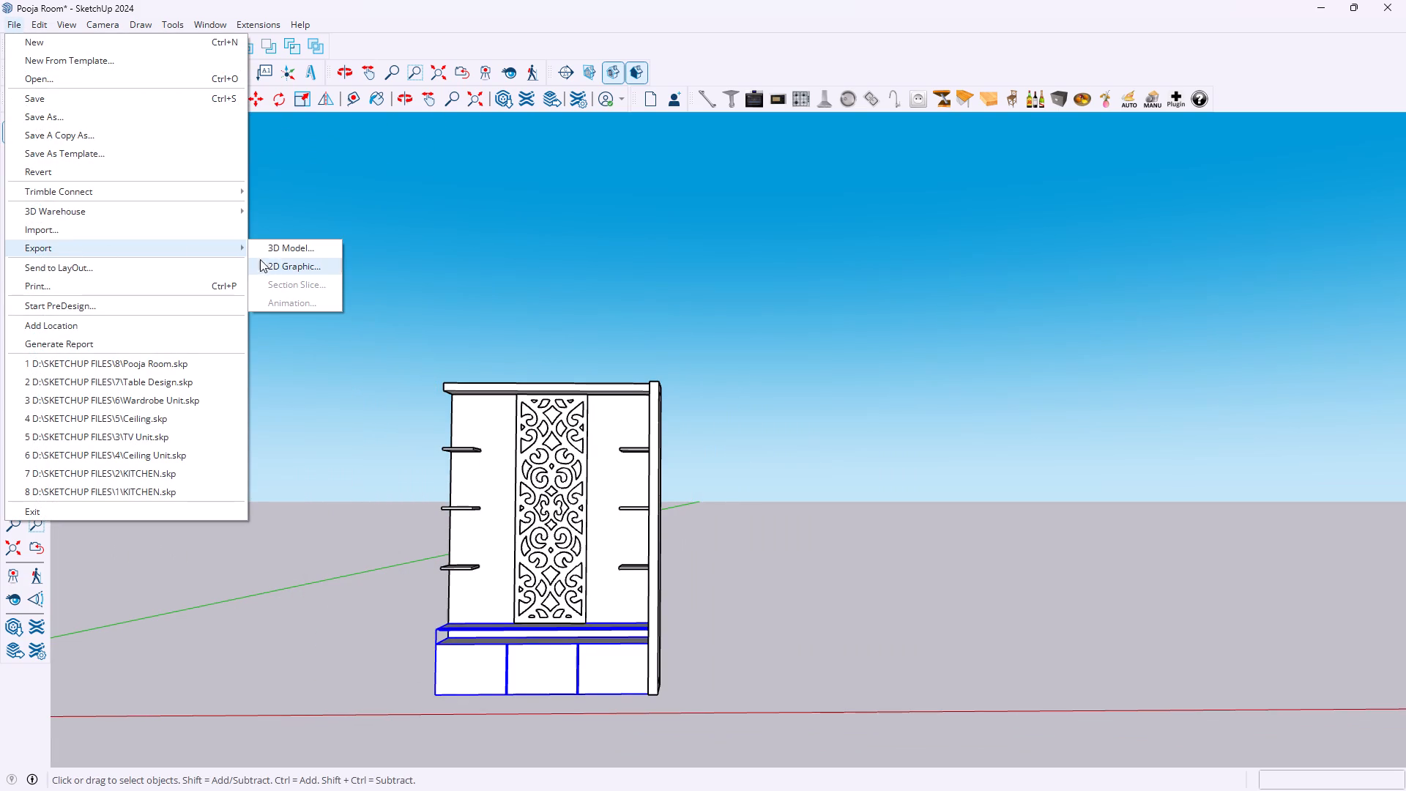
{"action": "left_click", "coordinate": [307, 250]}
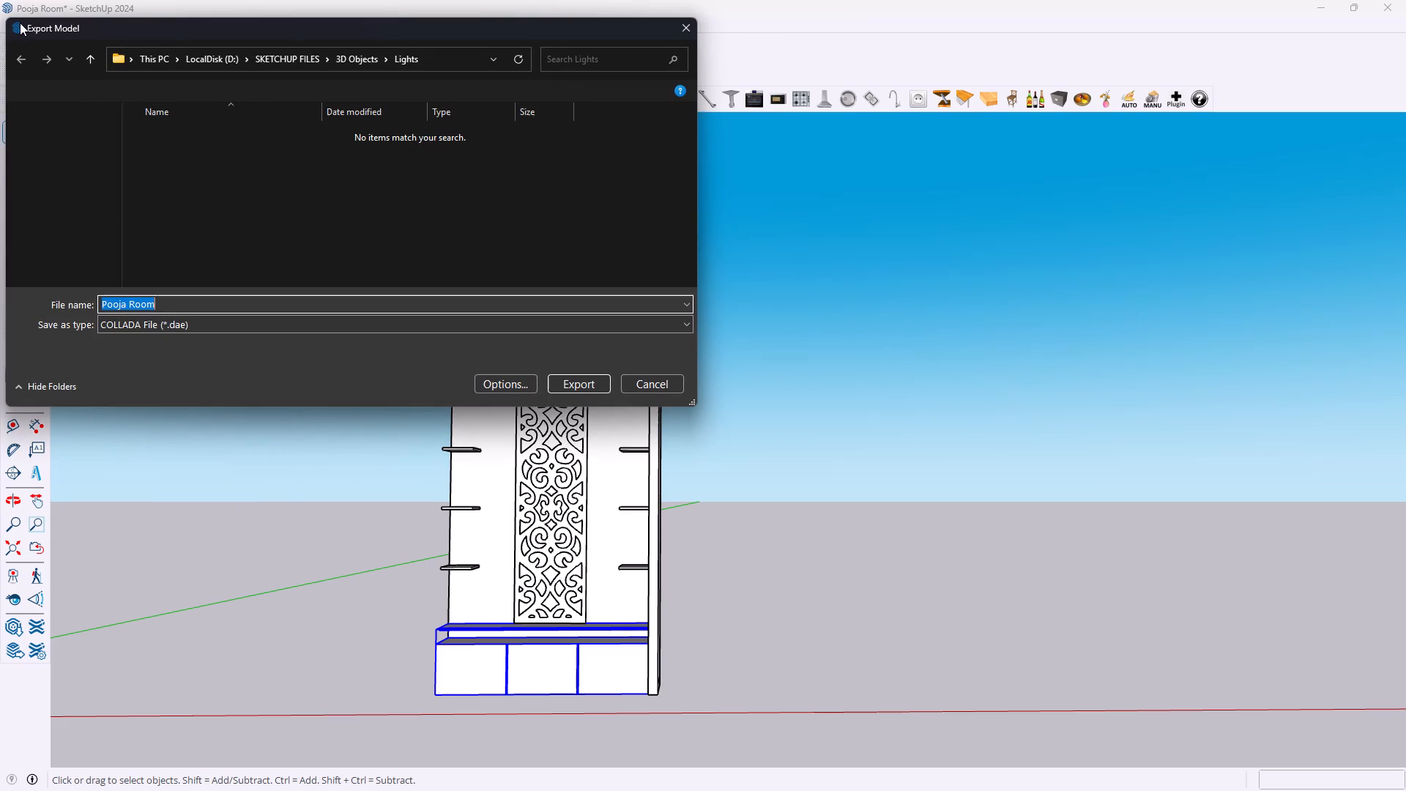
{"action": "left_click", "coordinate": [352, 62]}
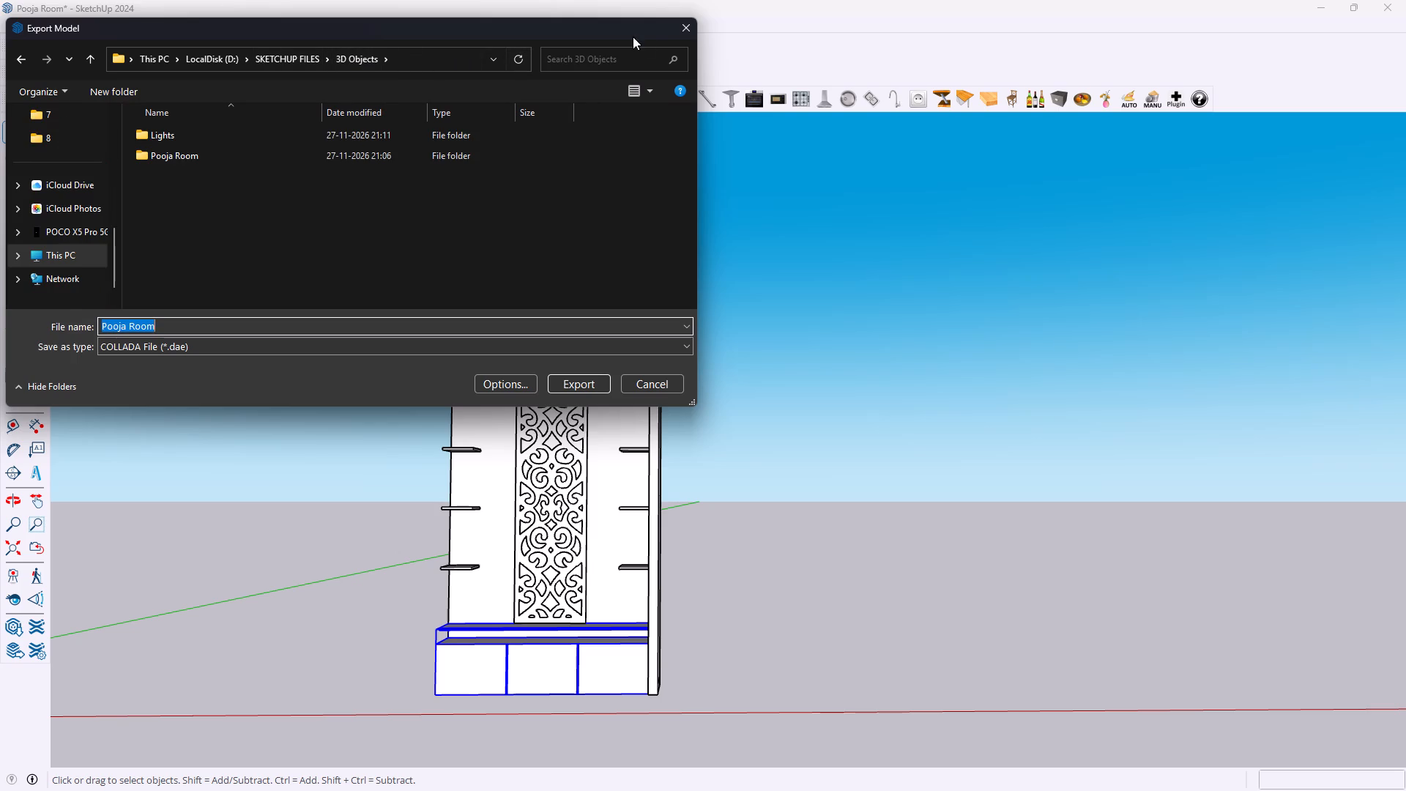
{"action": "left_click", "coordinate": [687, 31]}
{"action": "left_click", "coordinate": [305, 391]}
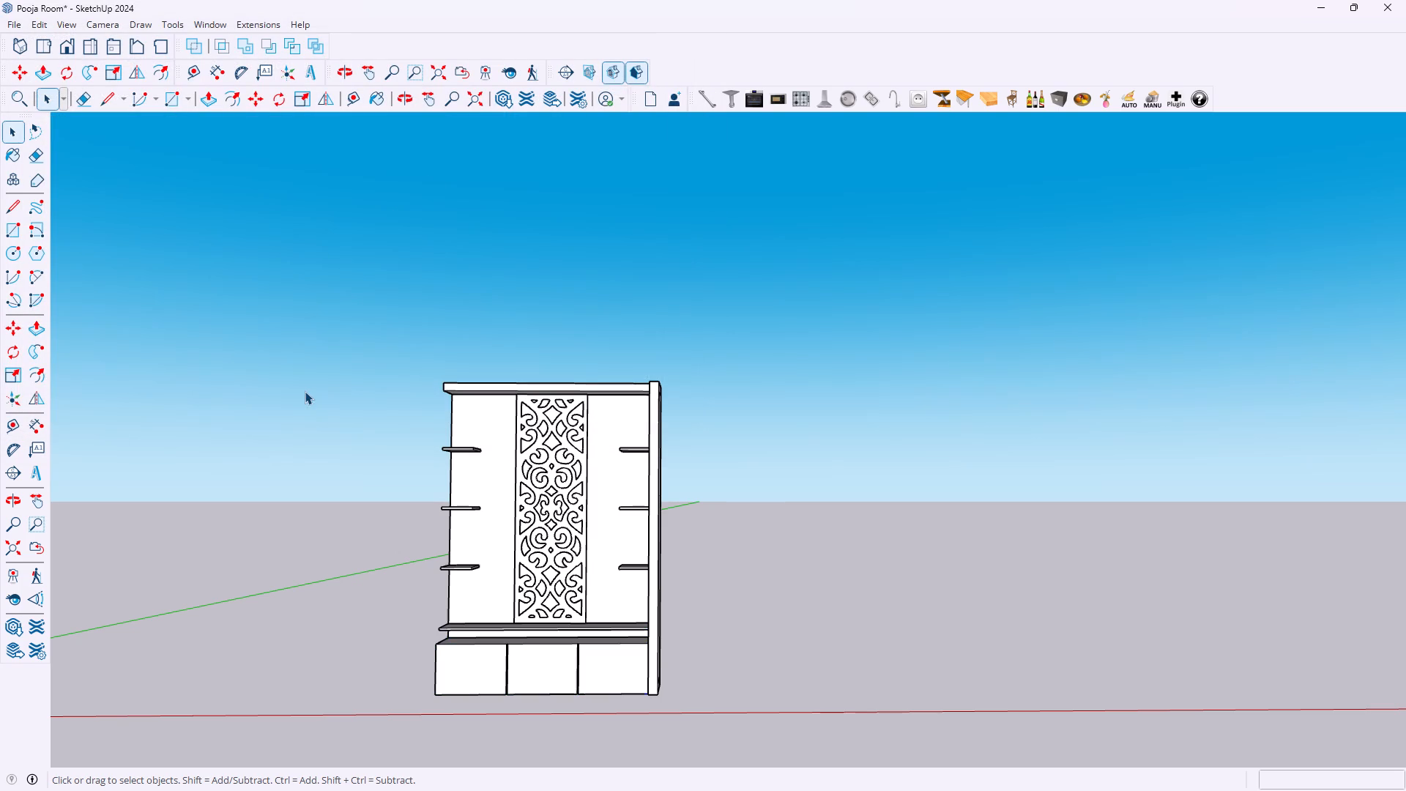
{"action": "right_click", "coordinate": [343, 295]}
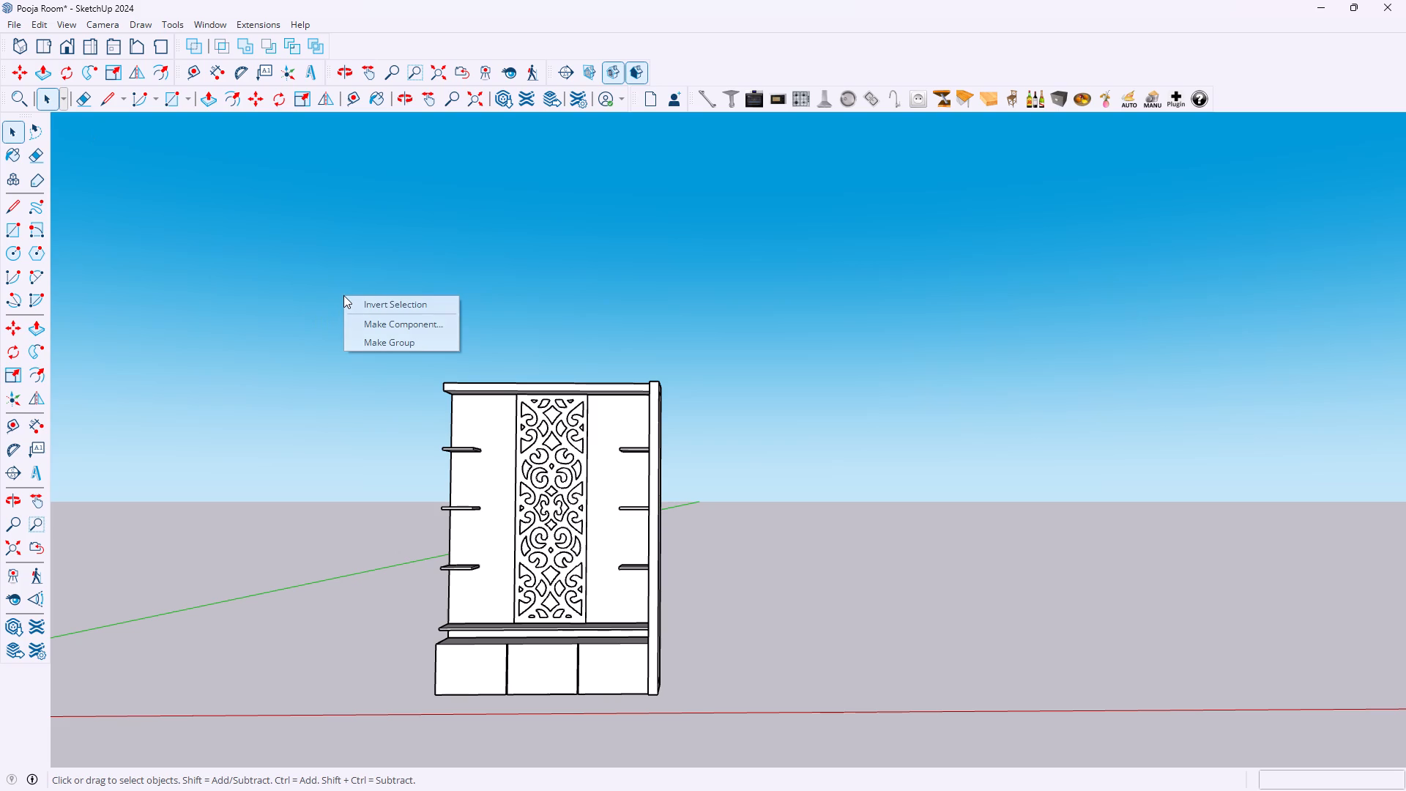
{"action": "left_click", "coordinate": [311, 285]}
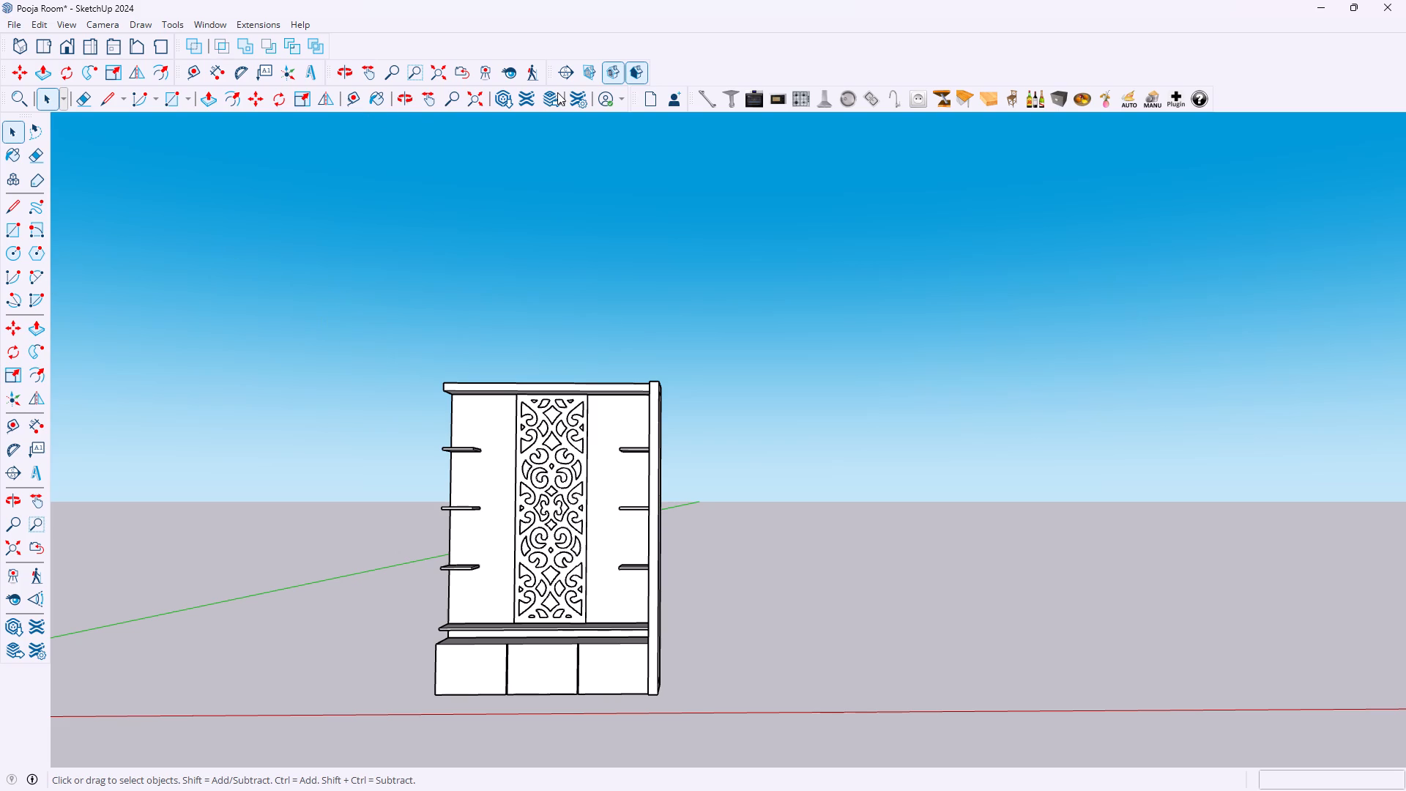
Reopen 3D Warehouse, dismiss the promotional offer and locate the spiral-ring pendant light in the light search results.
{"action": "left_click", "coordinate": [506, 92]}
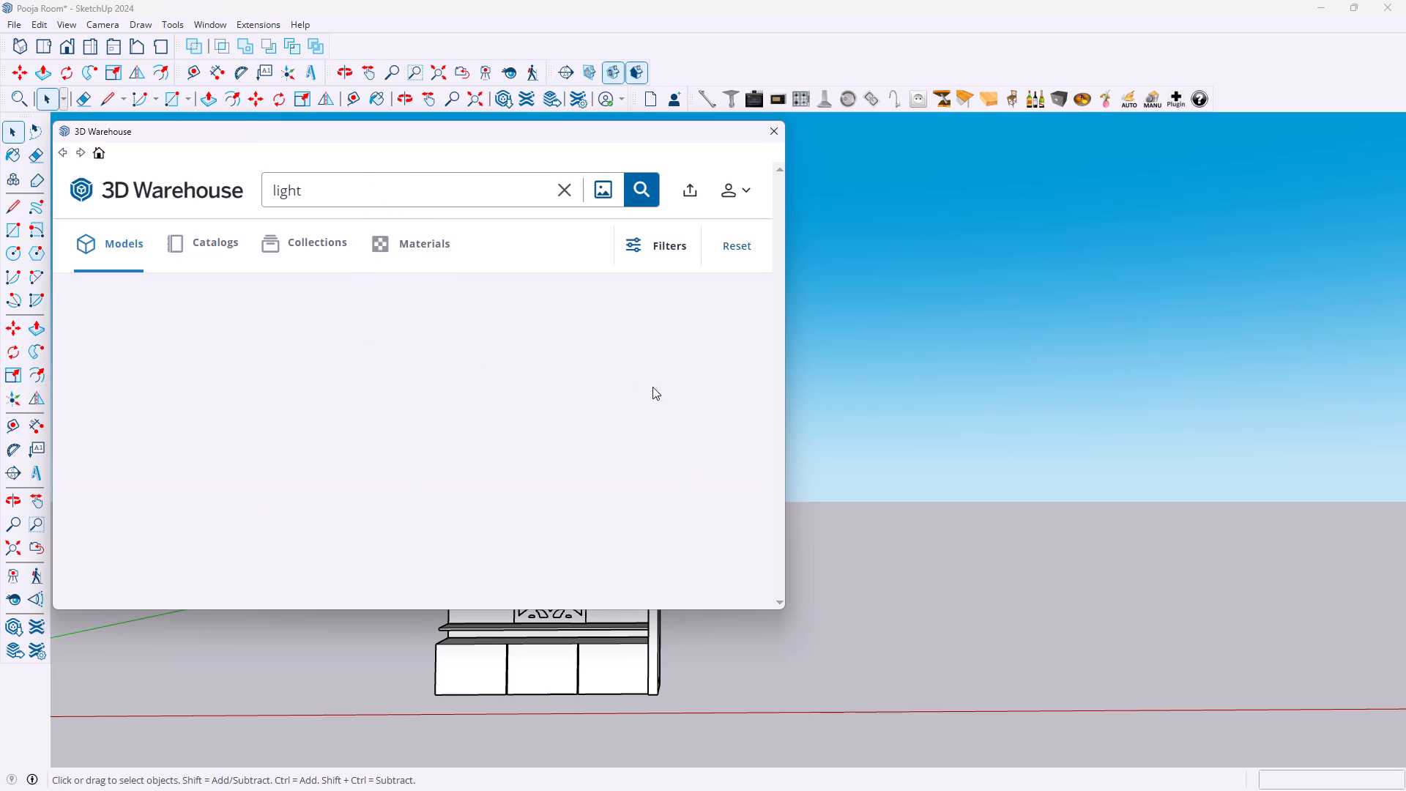
{"action": "scroll", "coordinate": [623, 386], "scroll_direction": "down", "scroll_amount": 2}
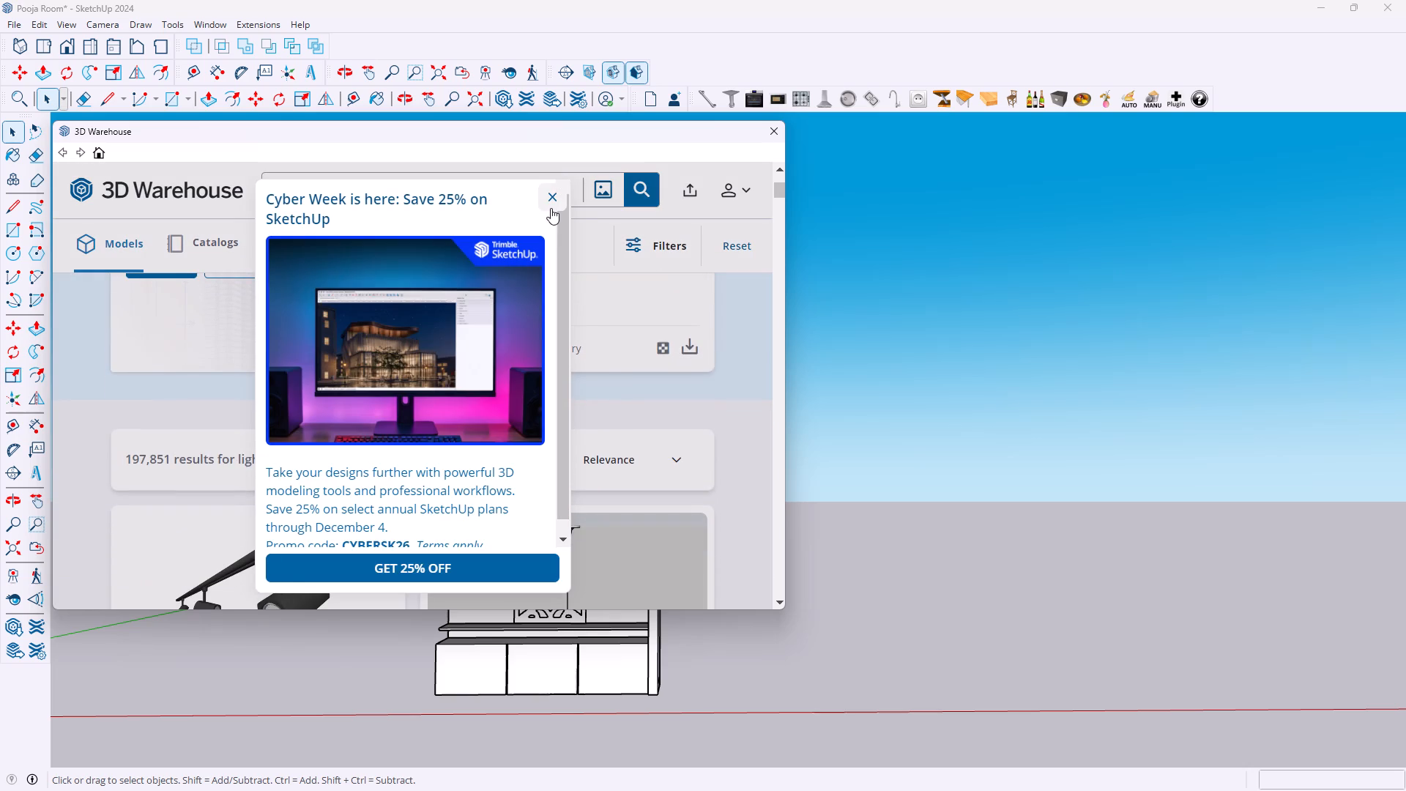
{"action": "left_click", "coordinate": [549, 204]}
{"action": "scroll", "coordinate": [533, 346], "scroll_direction": "up", "scroll_amount": 3}
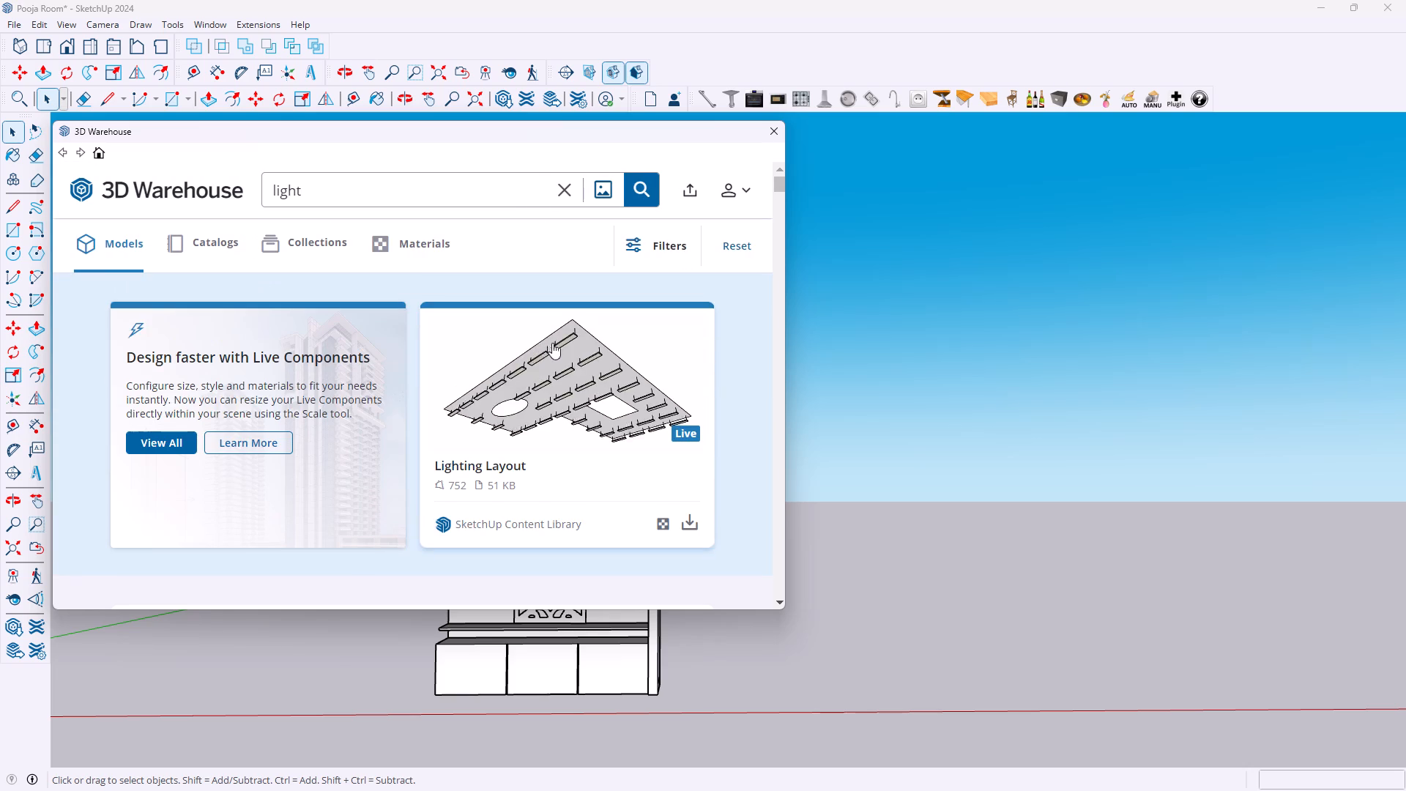
{"action": "left_click", "coordinate": [448, 186]}
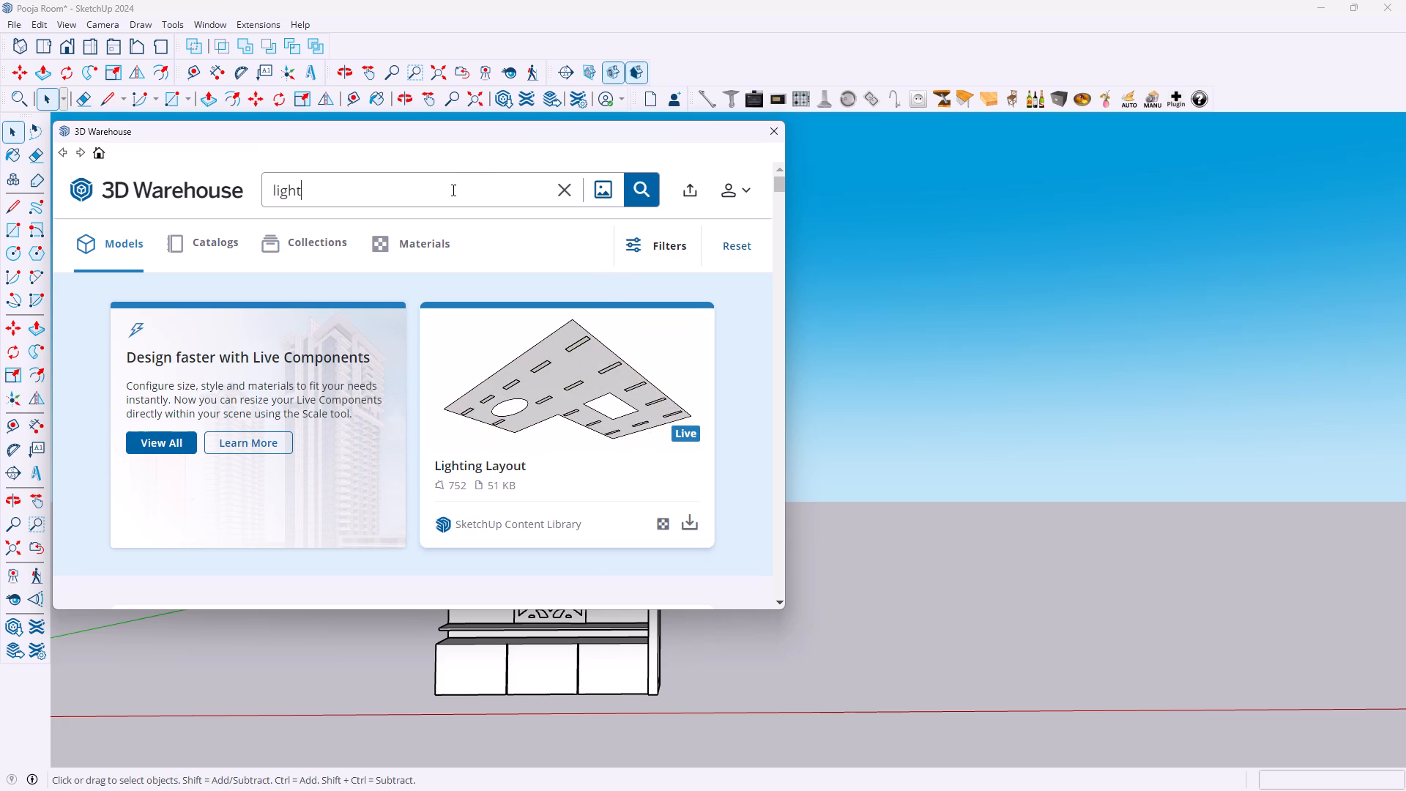
{"action": "scroll", "coordinate": [530, 274], "scroll_direction": "down", "scroll_amount": 4}
{"action": "scroll", "coordinate": [519, 346], "scroll_direction": "down", "scroll_amount": 11}
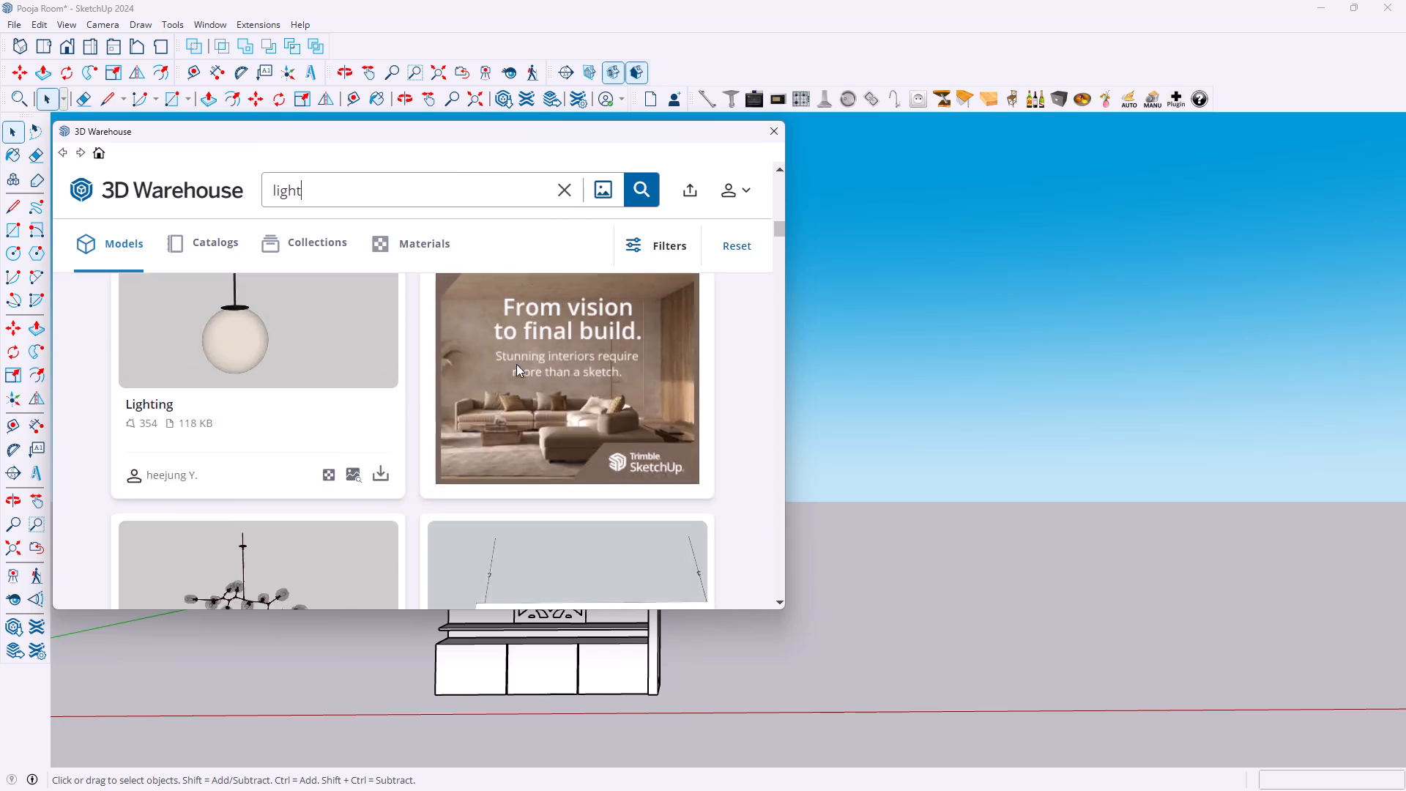
{"action": "scroll", "coordinate": [516, 364], "scroll_direction": "down", "scroll_amount": 17}
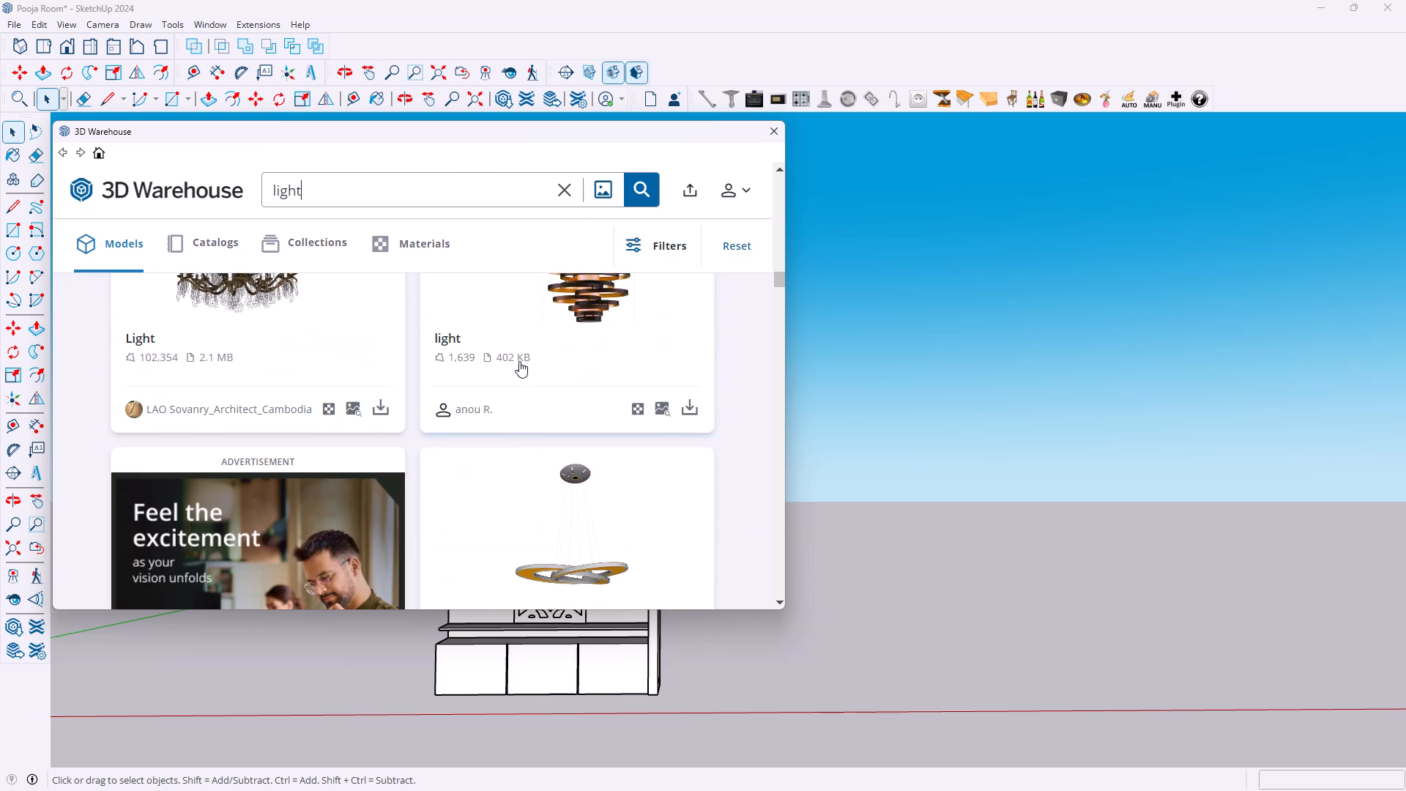
{"action": "scroll", "coordinate": [519, 361], "scroll_direction": "up", "scroll_amount": 1}
Request the spiral-ring light's download and unlock more downloads through the short video, skipping its remainder and declining the subscription.
{"action": "left_click", "coordinate": [691, 494]}
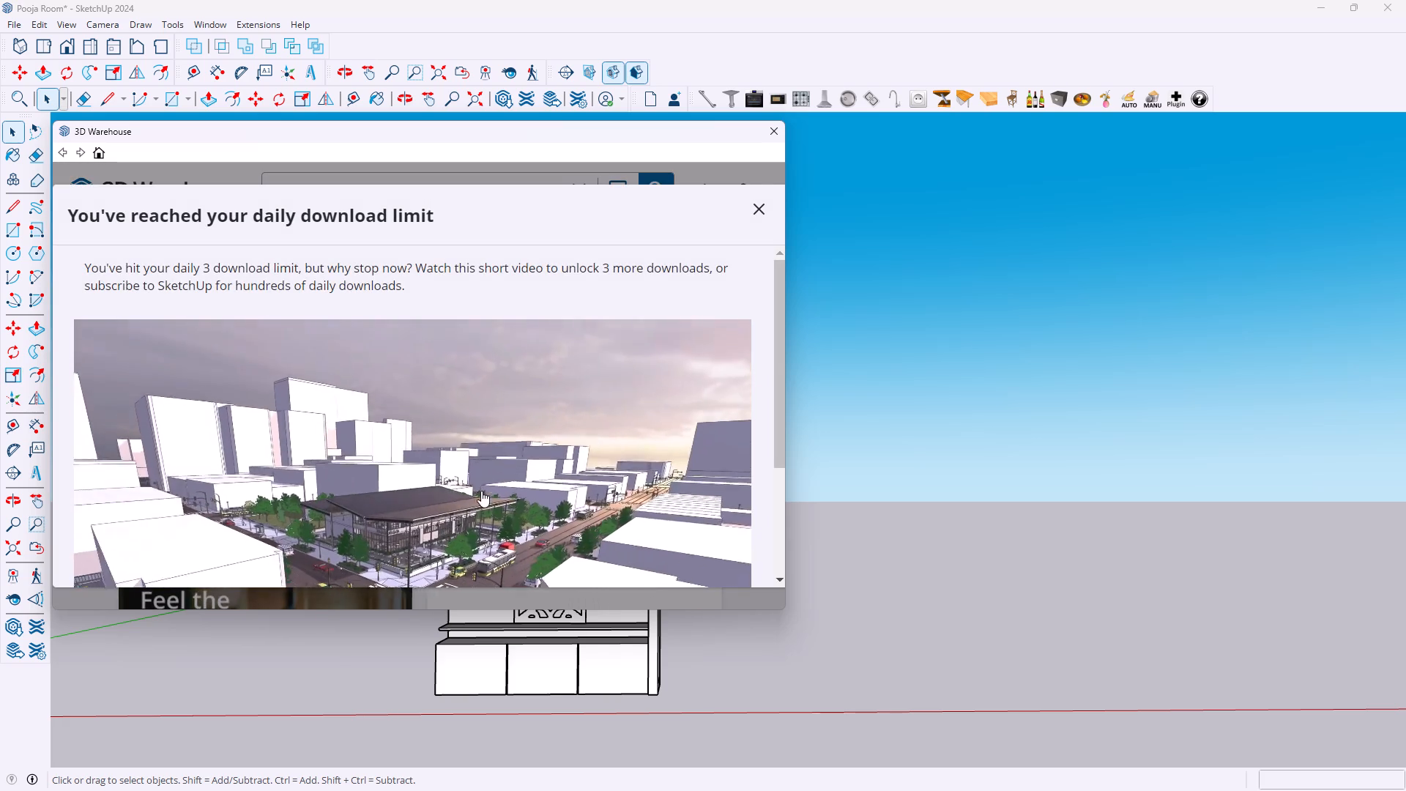
{"action": "scroll", "coordinate": [482, 479], "scroll_direction": "down", "scroll_amount": 4}
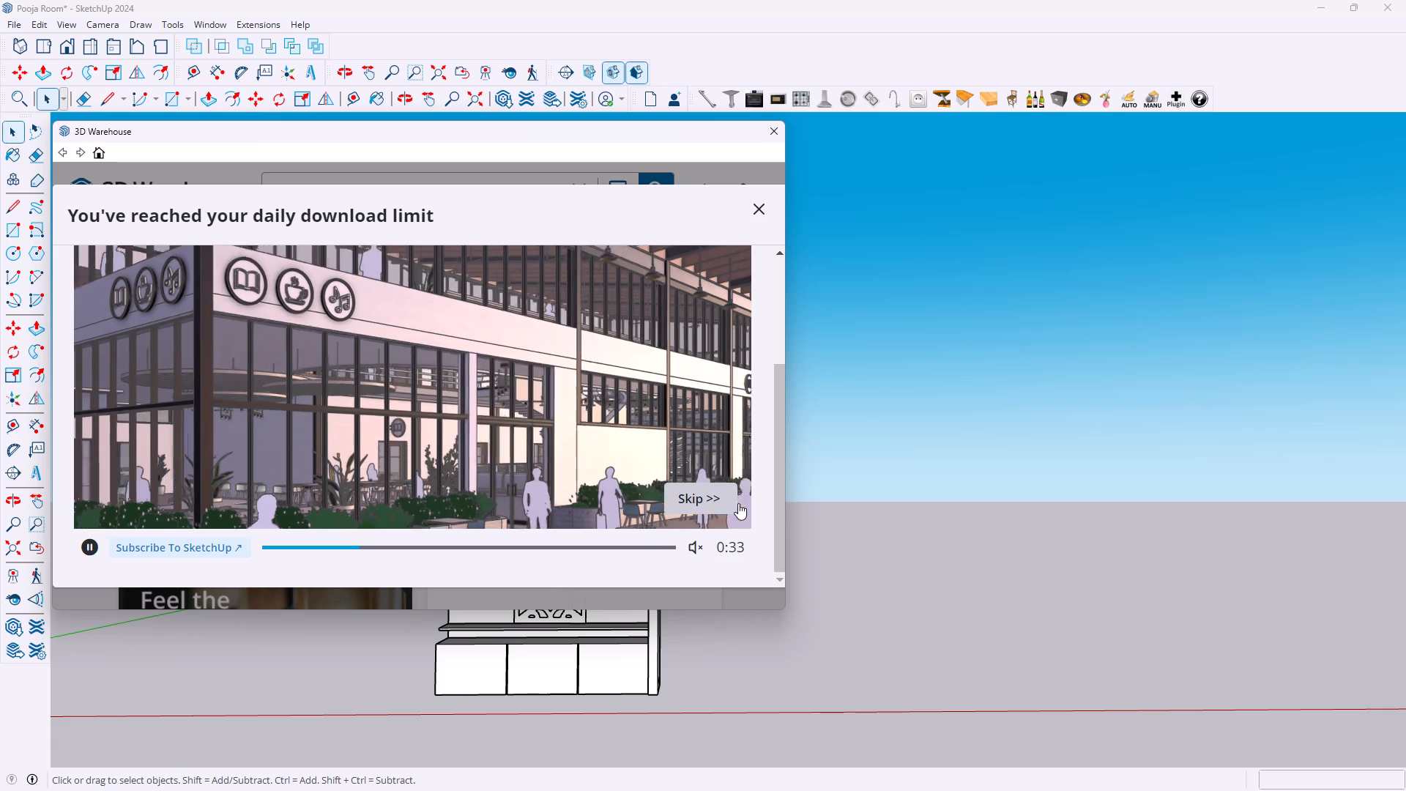
{"action": "left_click", "coordinate": [727, 500]}
{"action": "left_click", "coordinate": [412, 426]}
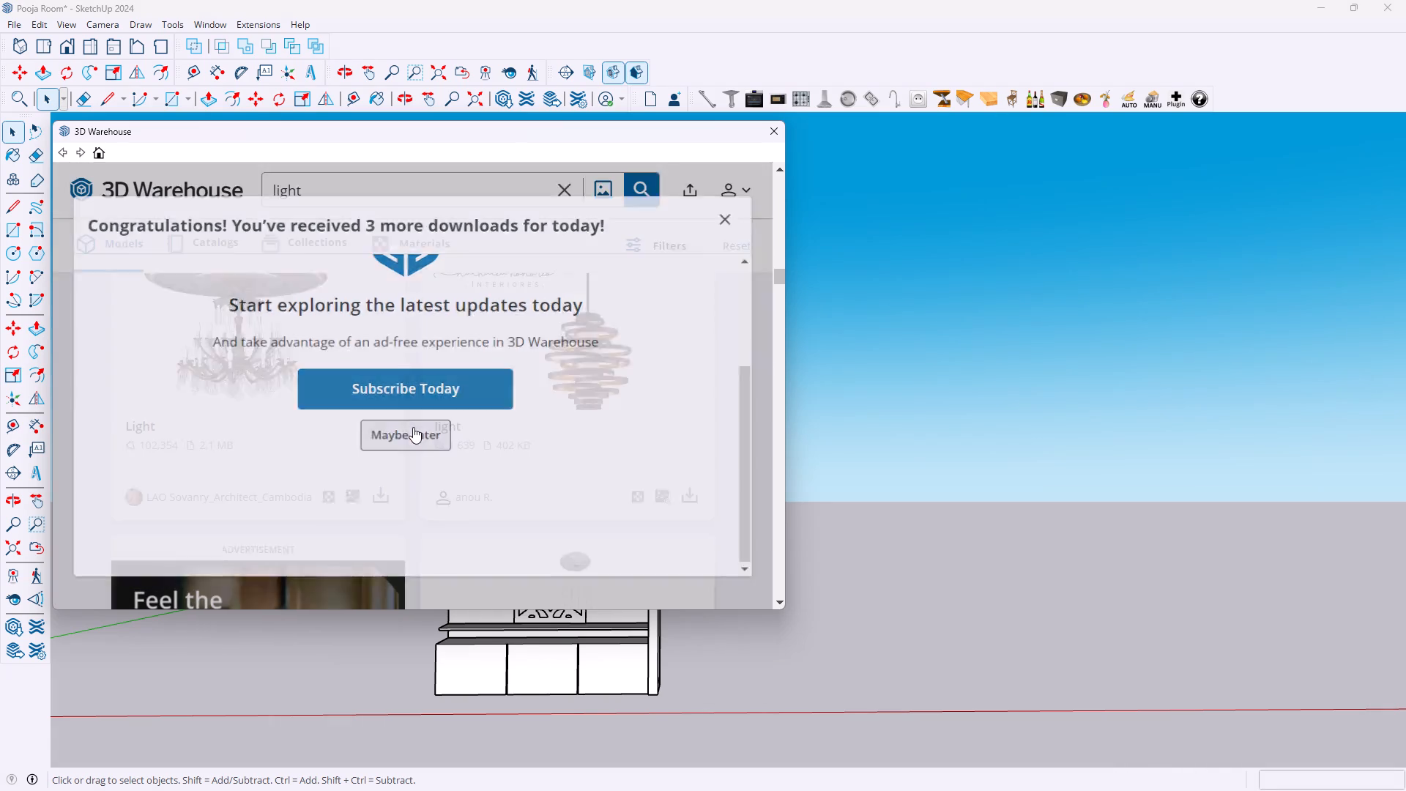
Download the spiral-ring light directly into the model and place it beside the pooja unit, clear of its side panel.
{"action": "left_click", "coordinate": [691, 492]}
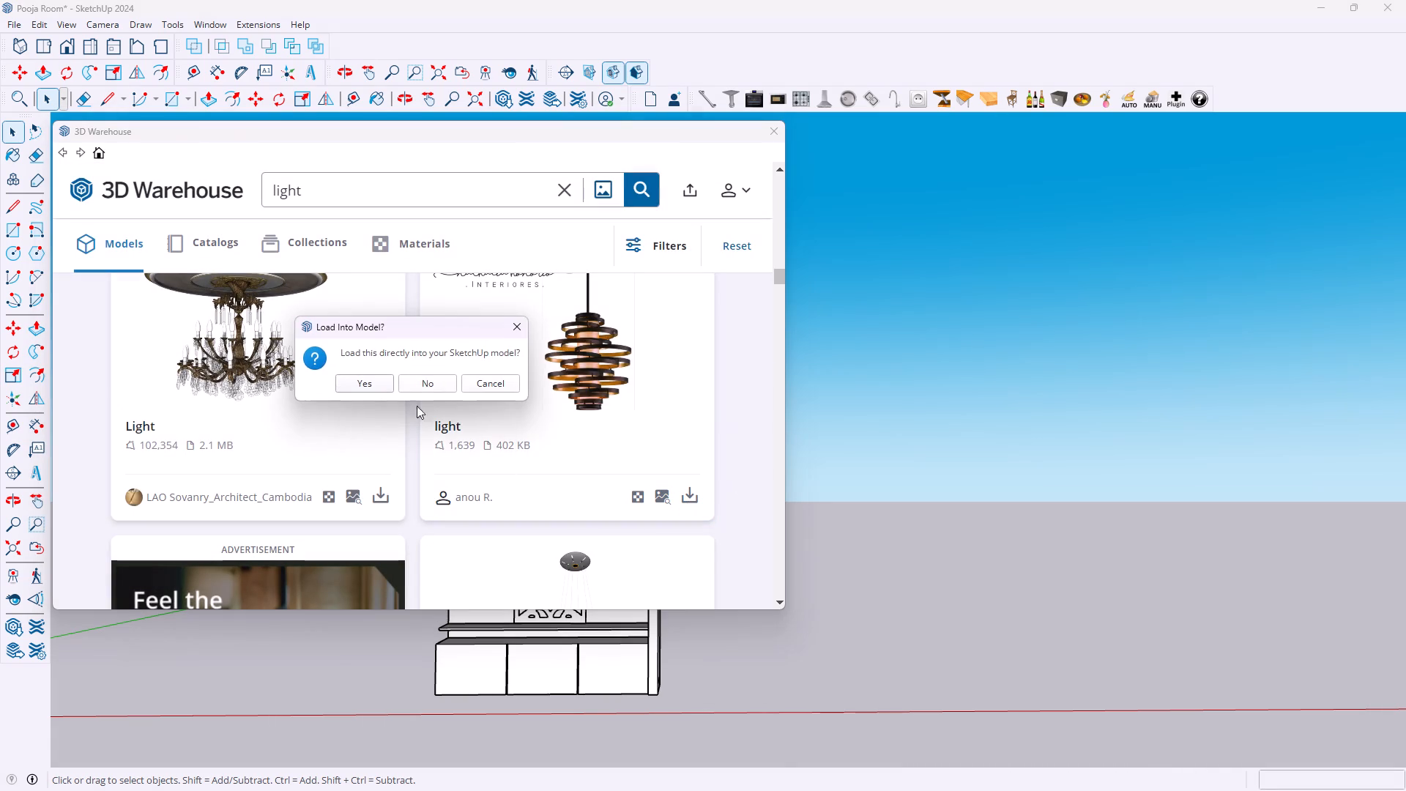
{"action": "left_click", "coordinate": [362, 385]}
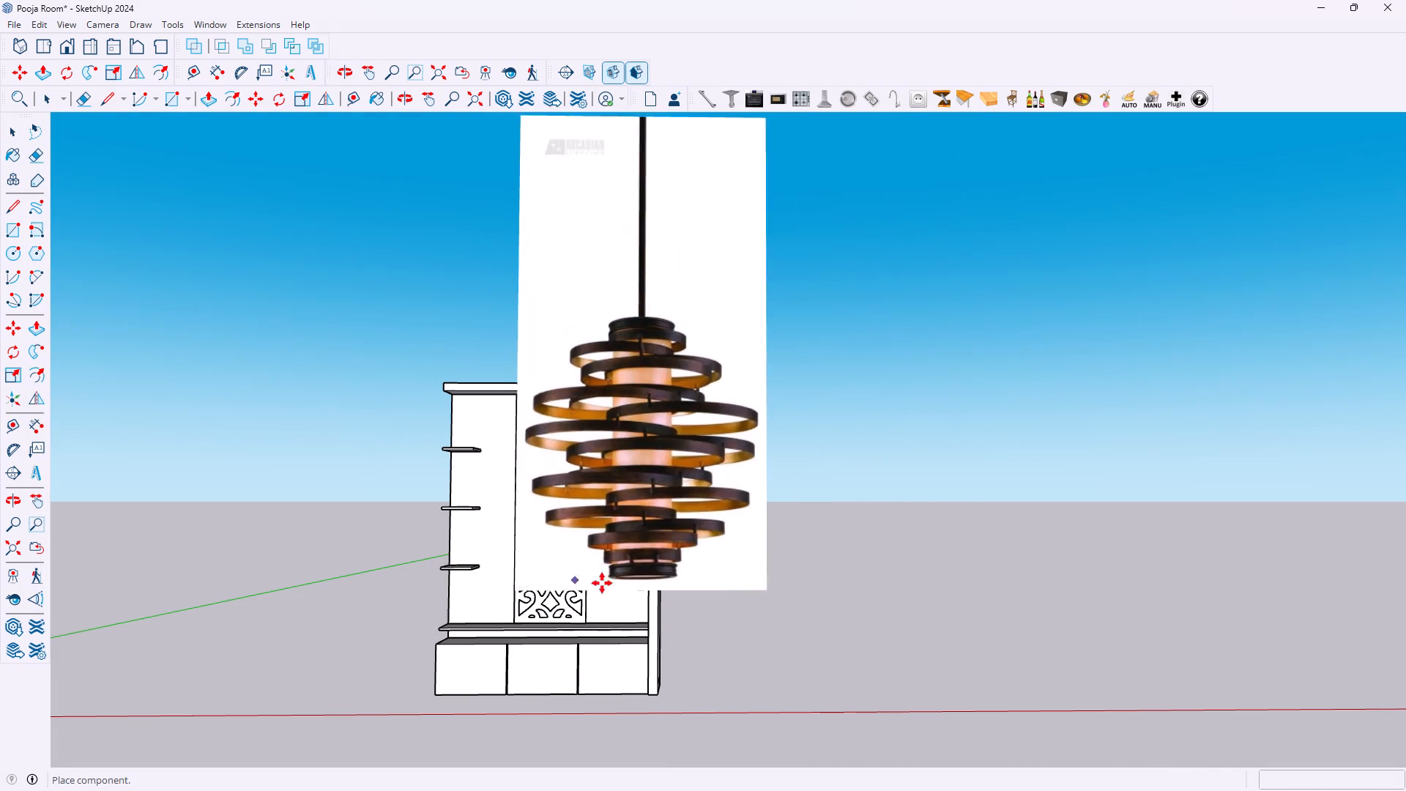
{"action": "scroll", "coordinate": [742, 611], "scroll_direction": "up", "scroll_amount": 1}
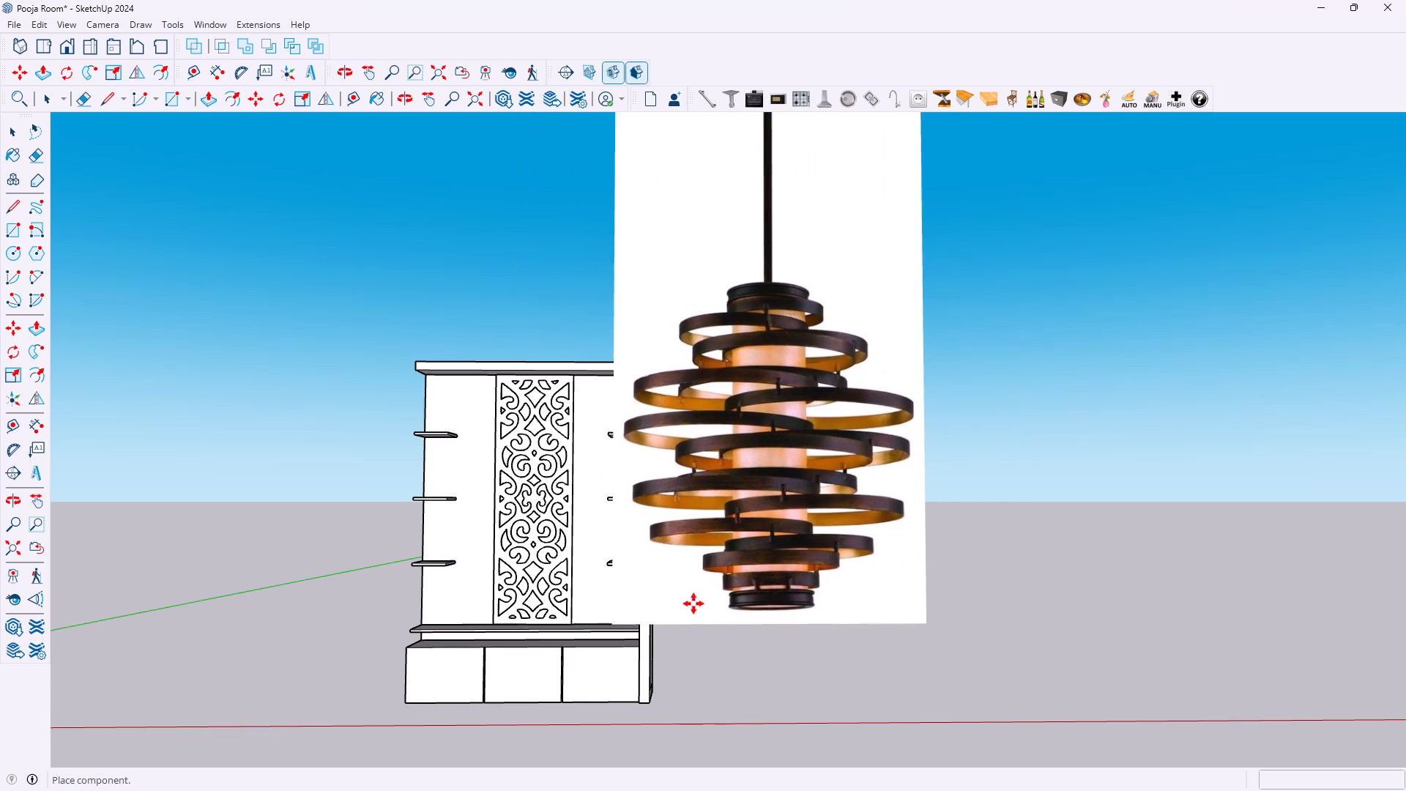
{"action": "scroll", "coordinate": [788, 660], "scroll_direction": "down", "scroll_amount": 1}
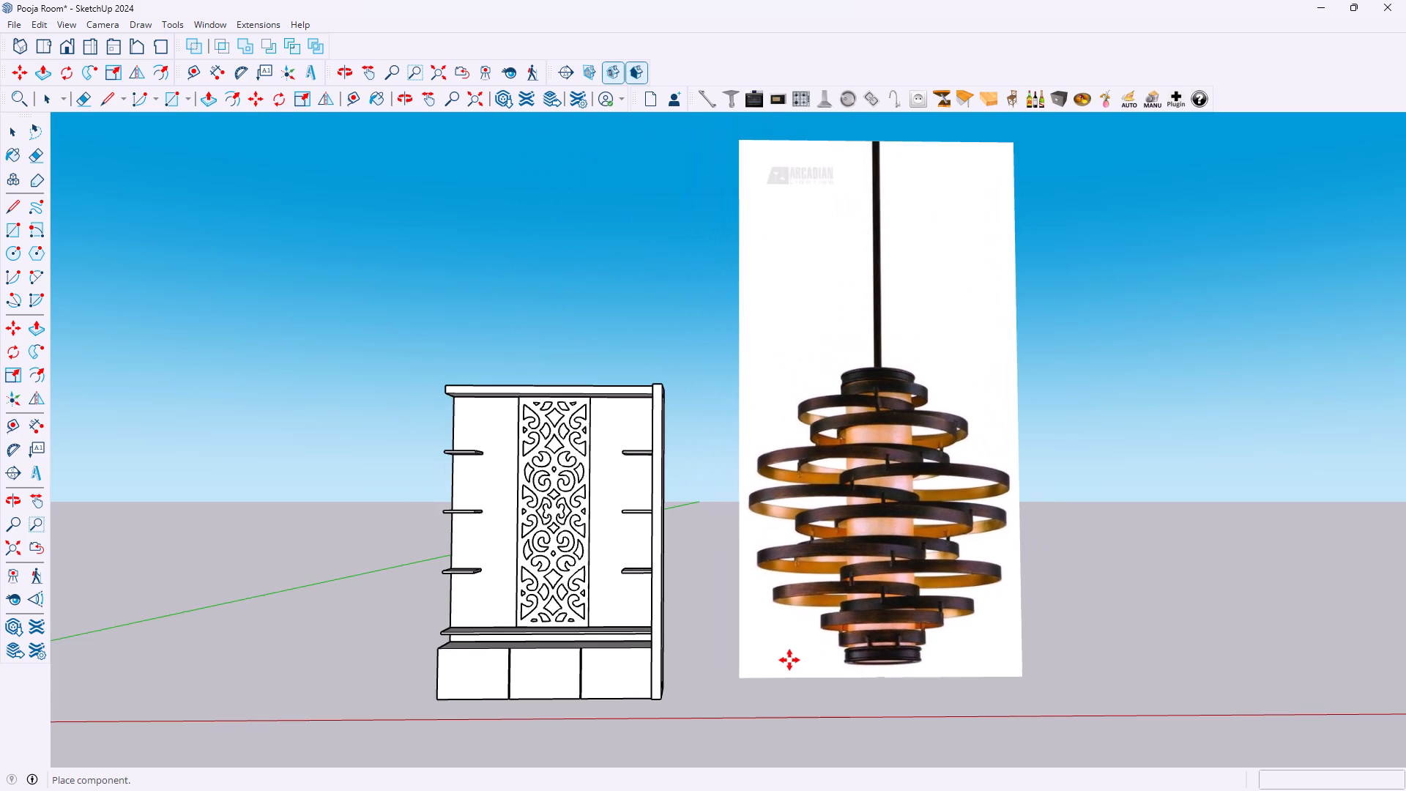
{"action": "scroll", "coordinate": [789, 659], "scroll_direction": "down", "scroll_amount": 2}
{"action": "scroll", "coordinate": [789, 659], "scroll_direction": "up", "scroll_amount": 2}
{"action": "scroll", "coordinate": [789, 659], "scroll_direction": "down", "scroll_amount": 2}
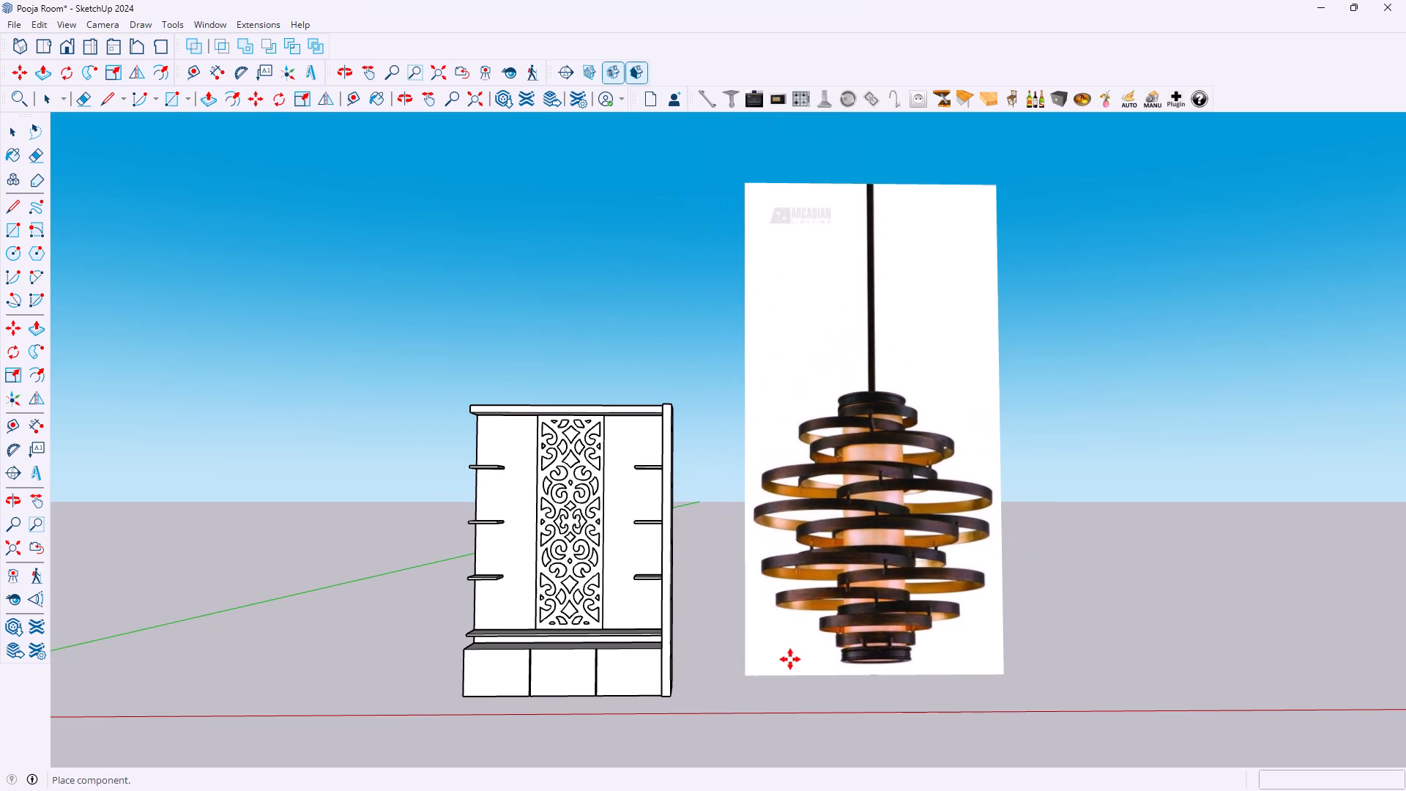
{"action": "middle_click_drag", "start_coordinate": [790, 660], "coordinate": [977, 664]}
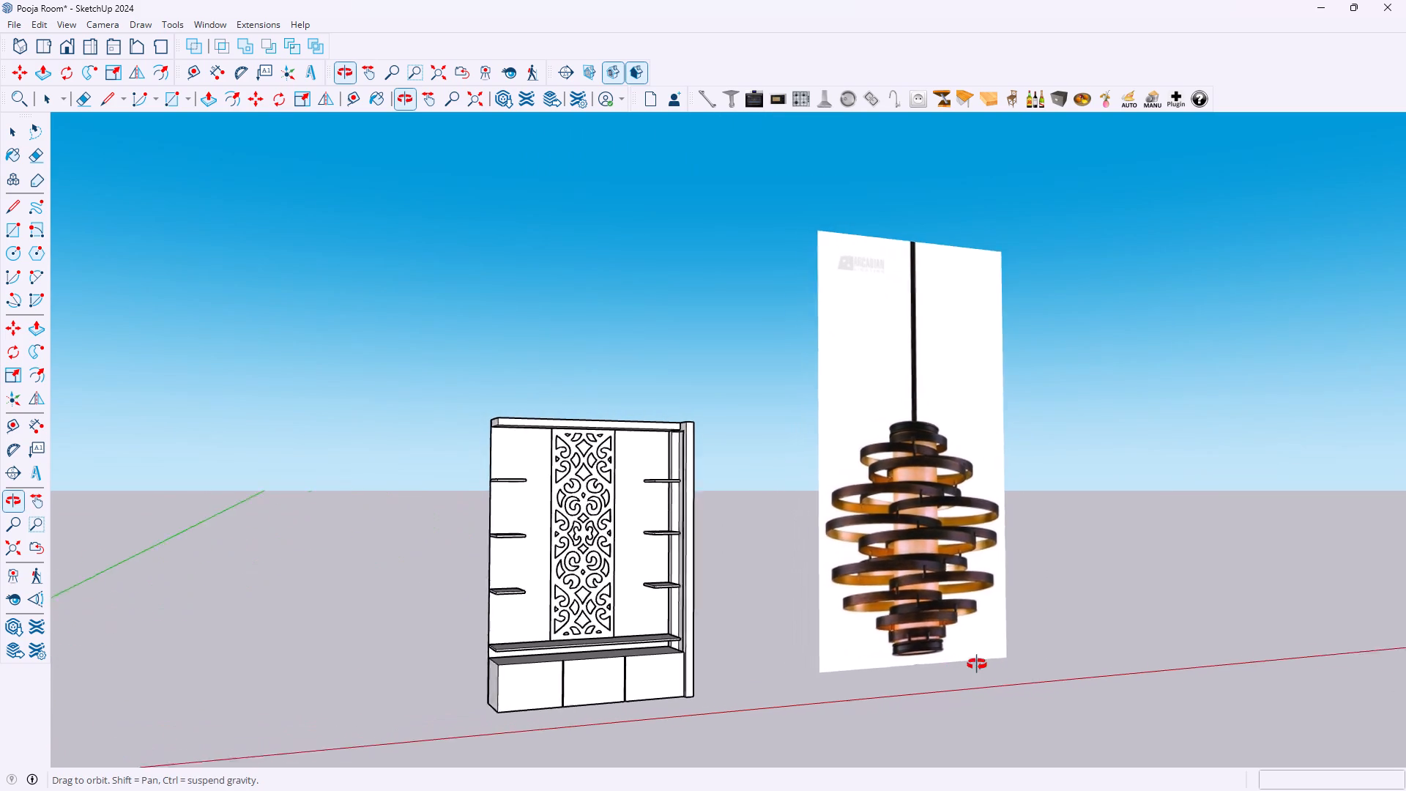
{"action": "middle_click_drag", "start_coordinate": [977, 664], "coordinate": [1022, 664]}
{"action": "middle_click_drag", "start_coordinate": [997, 658], "coordinate": [1199, 647]}
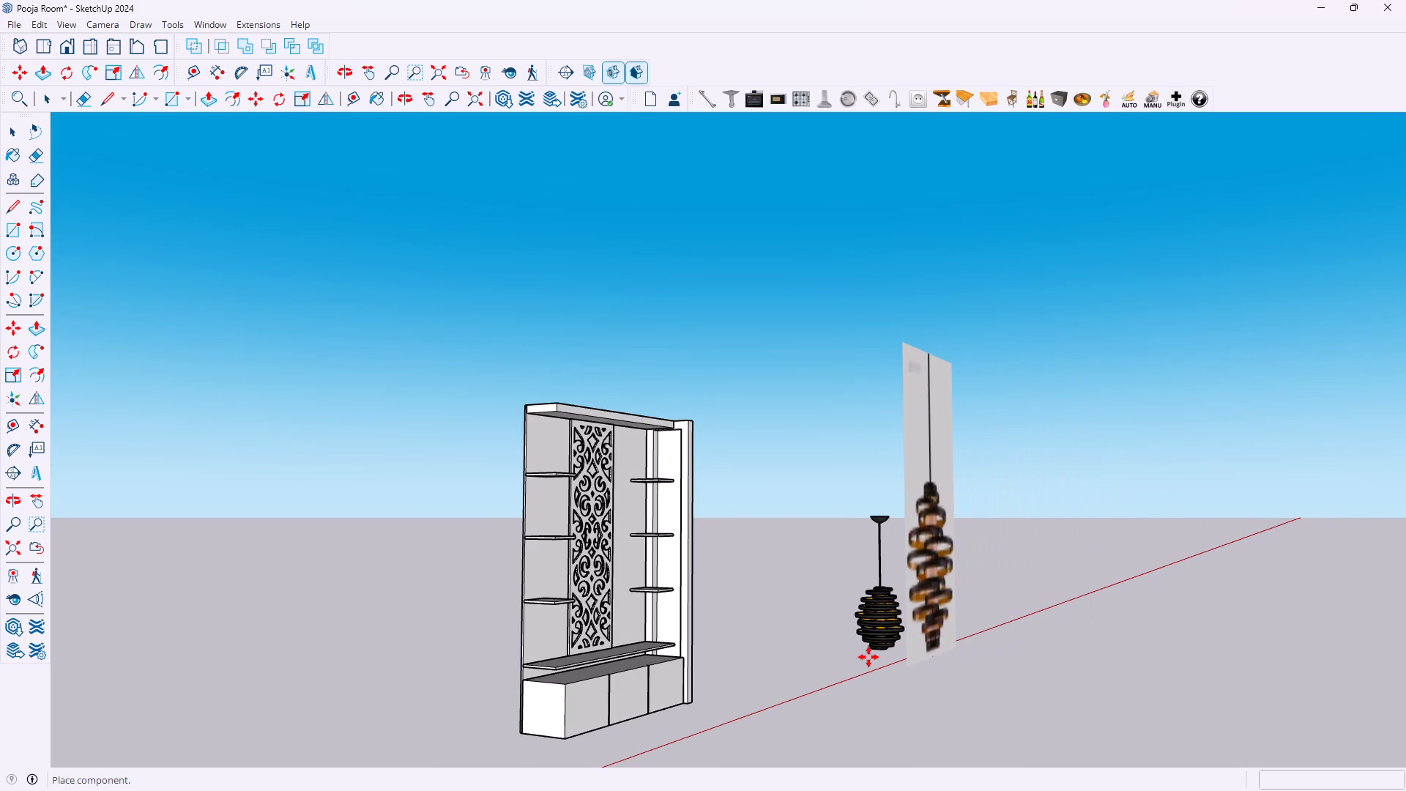
{"action": "left_click", "coordinate": [826, 666]}
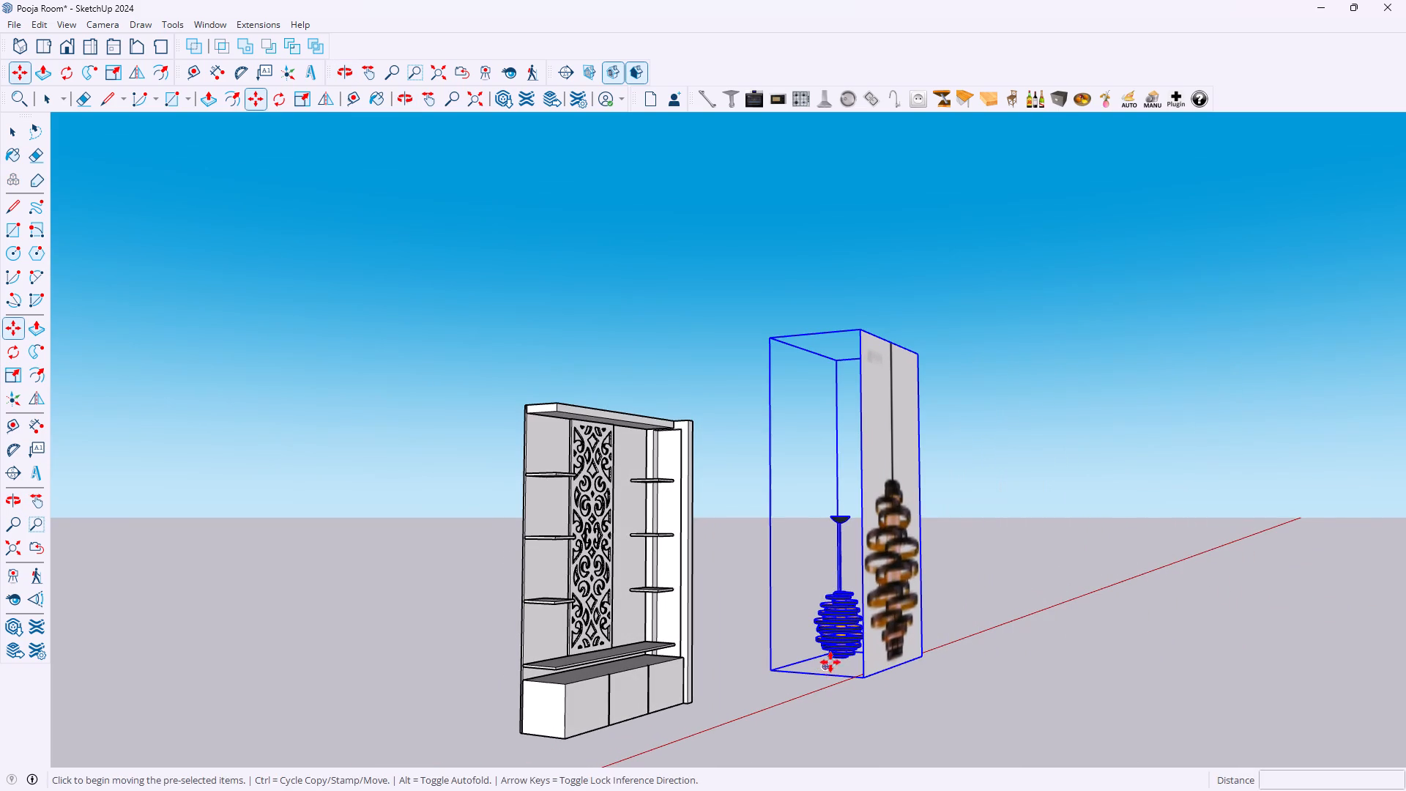
Explode the imported light component and delete its flat reference picture, keeping only the 3D pendant light.
{"action": "key", "text": "space"}
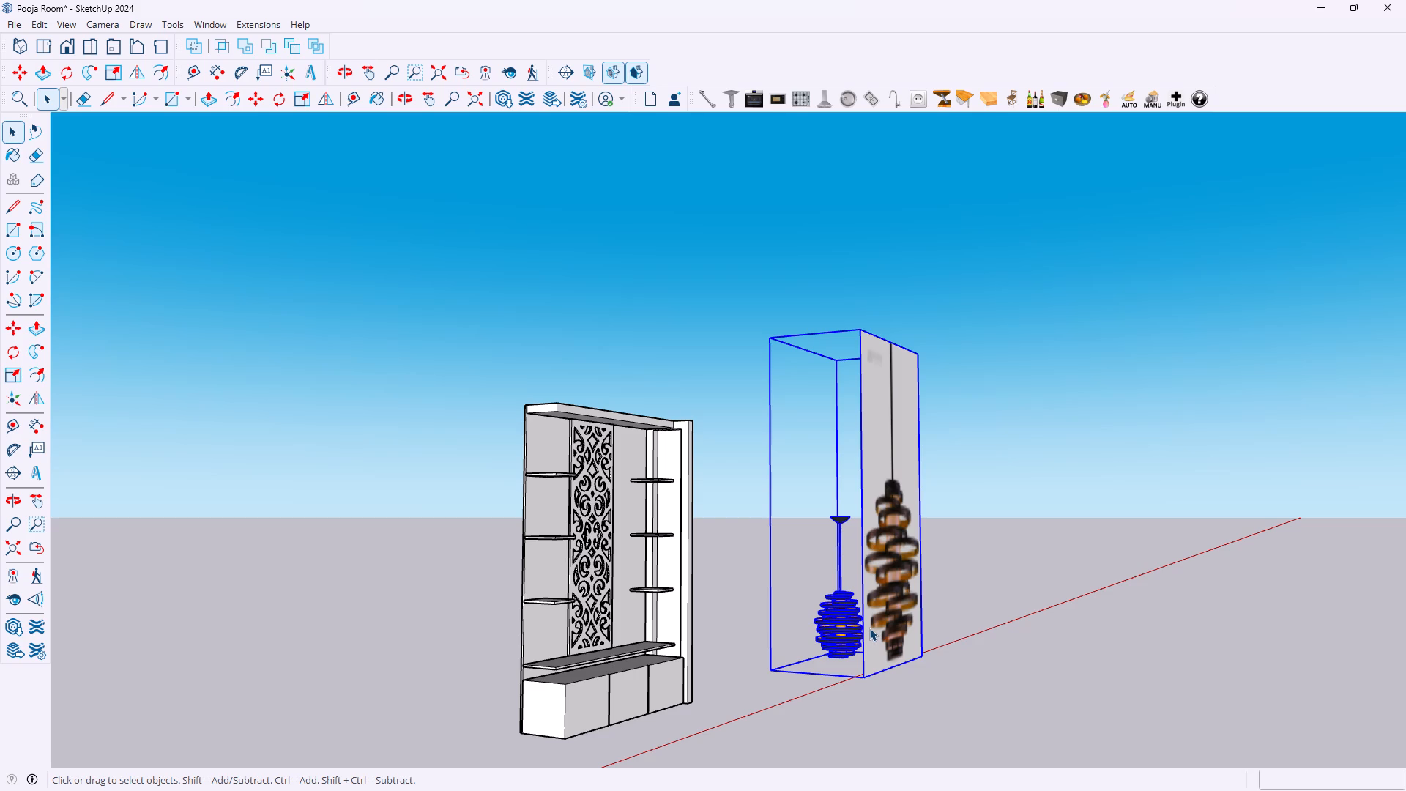
{"action": "right_click", "coordinate": [893, 571]}
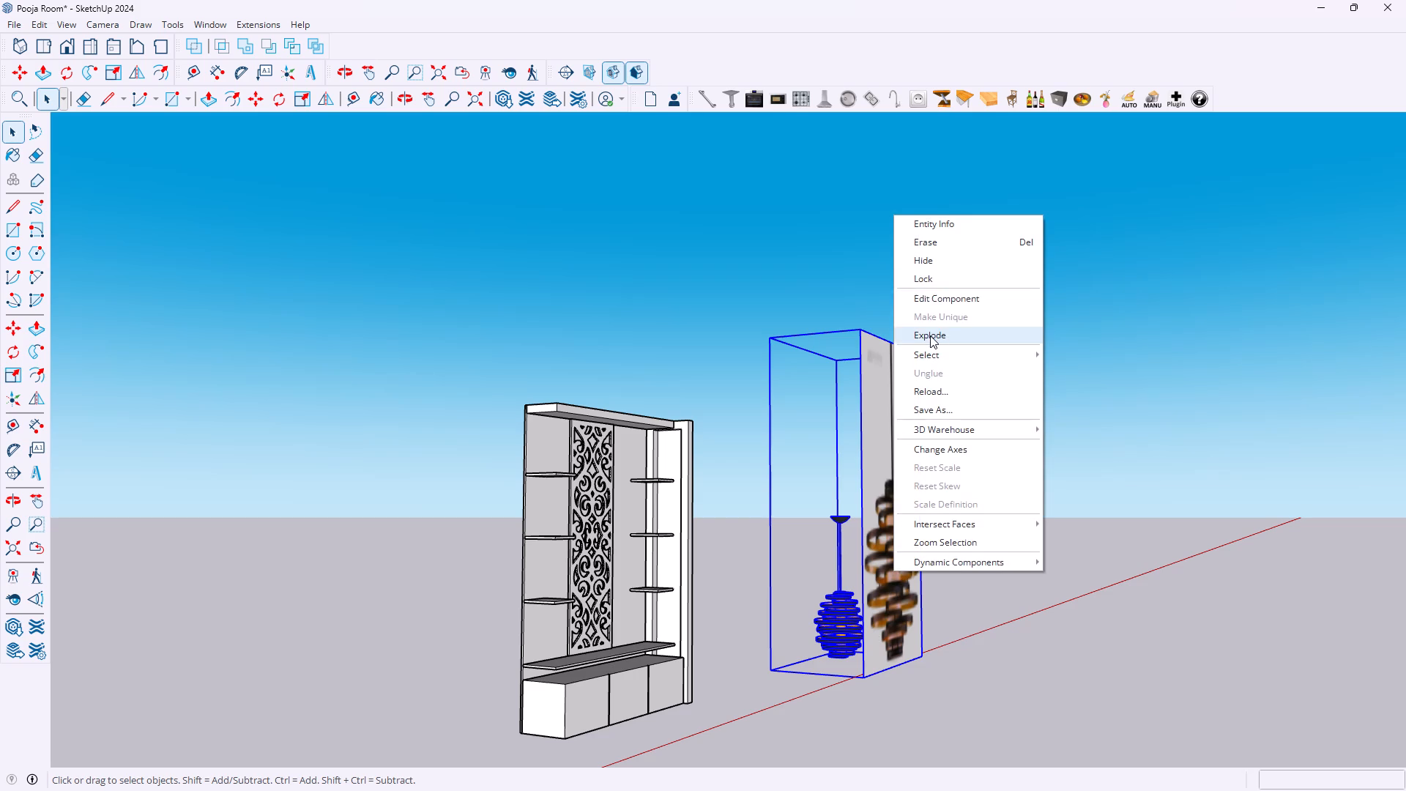
{"action": "left_click", "coordinate": [930, 335]}
{"action": "left_click", "coordinate": [812, 594]}
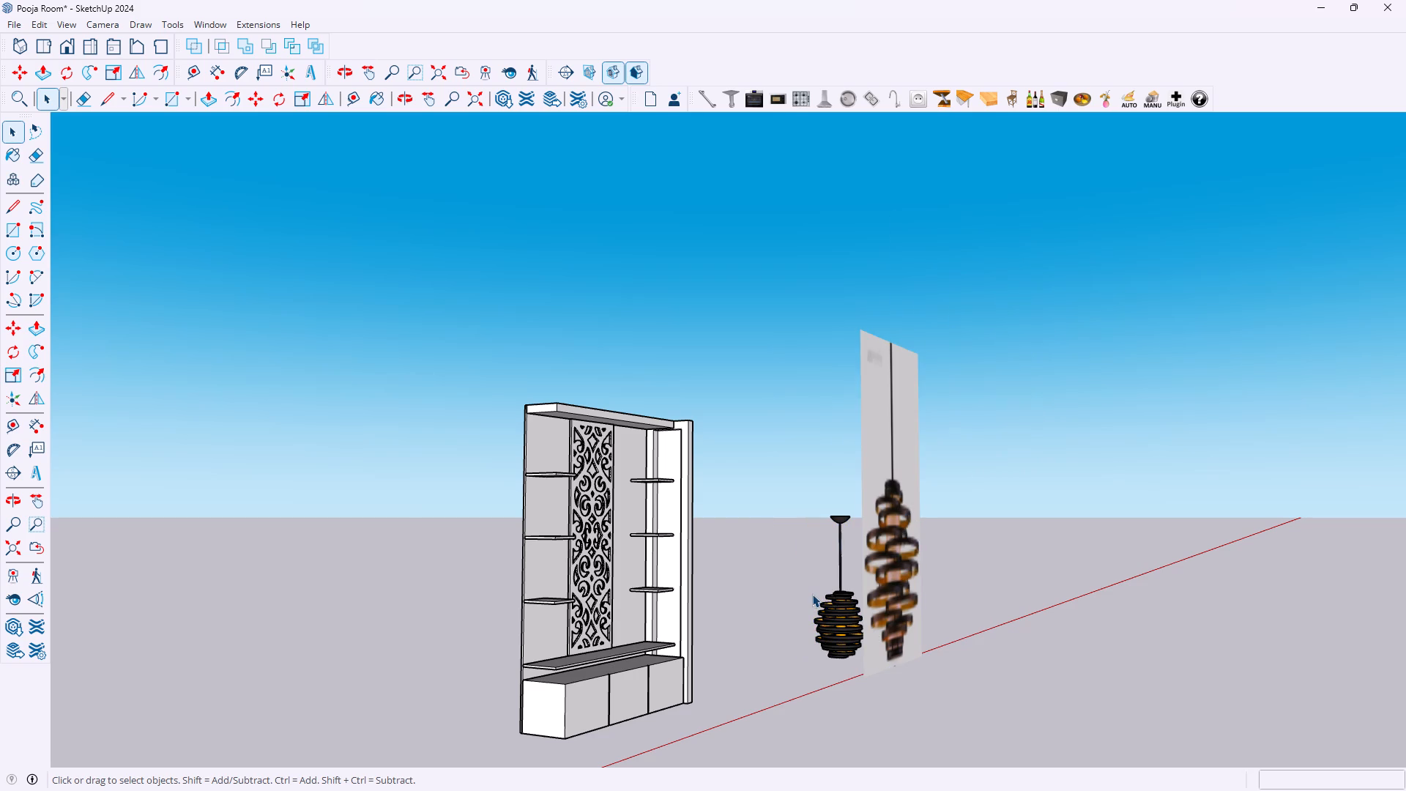
{"action": "left_click", "coordinate": [901, 565]}
{"action": "key", "text": "Delete"}
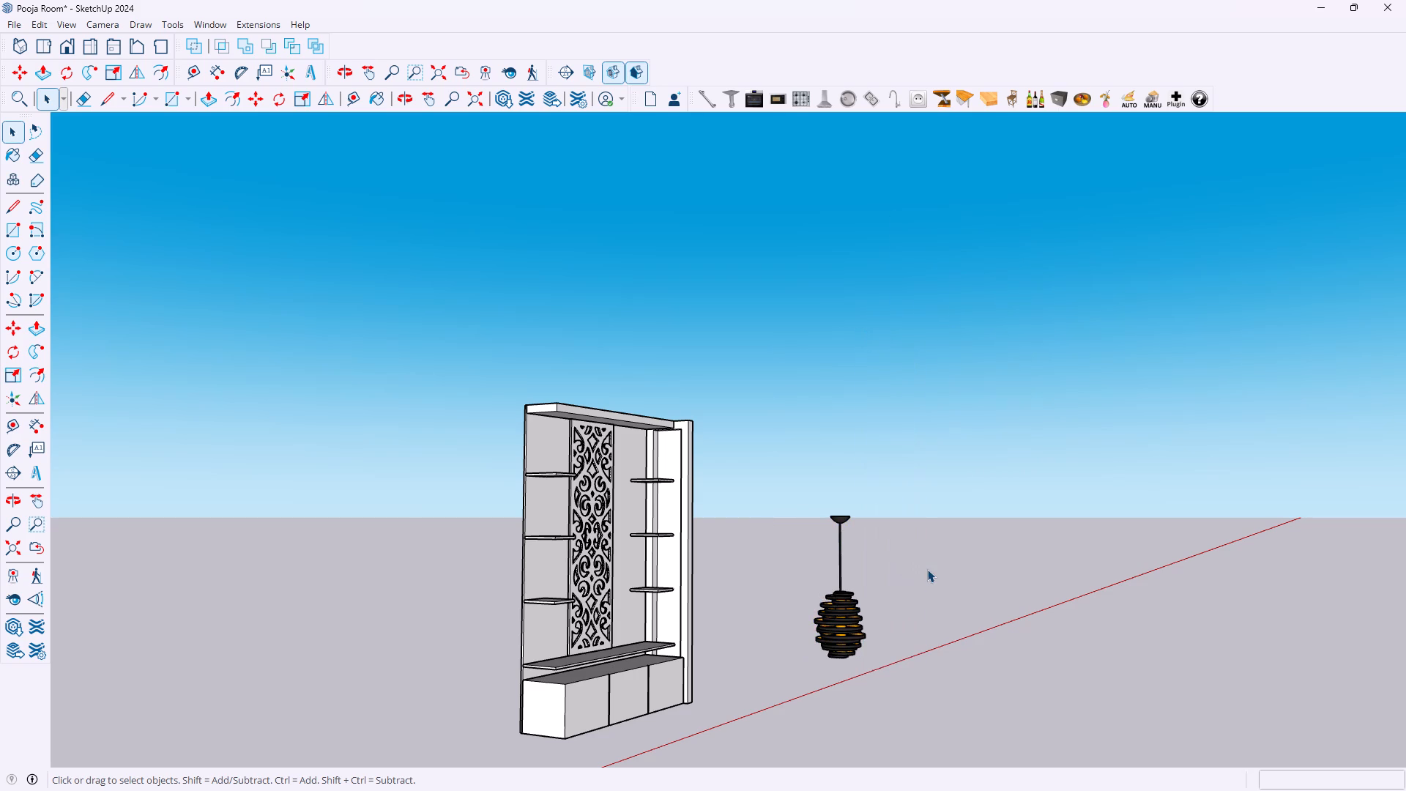
Scale the pendant light down in height and then in width, finishing with a red-axis scale of 0.77.
{"action": "middle_click_drag", "start_coordinate": [928, 570], "coordinate": [633, 576]}
{"action": "middle_click_drag", "start_coordinate": [1012, 586], "coordinate": [994, 589]}
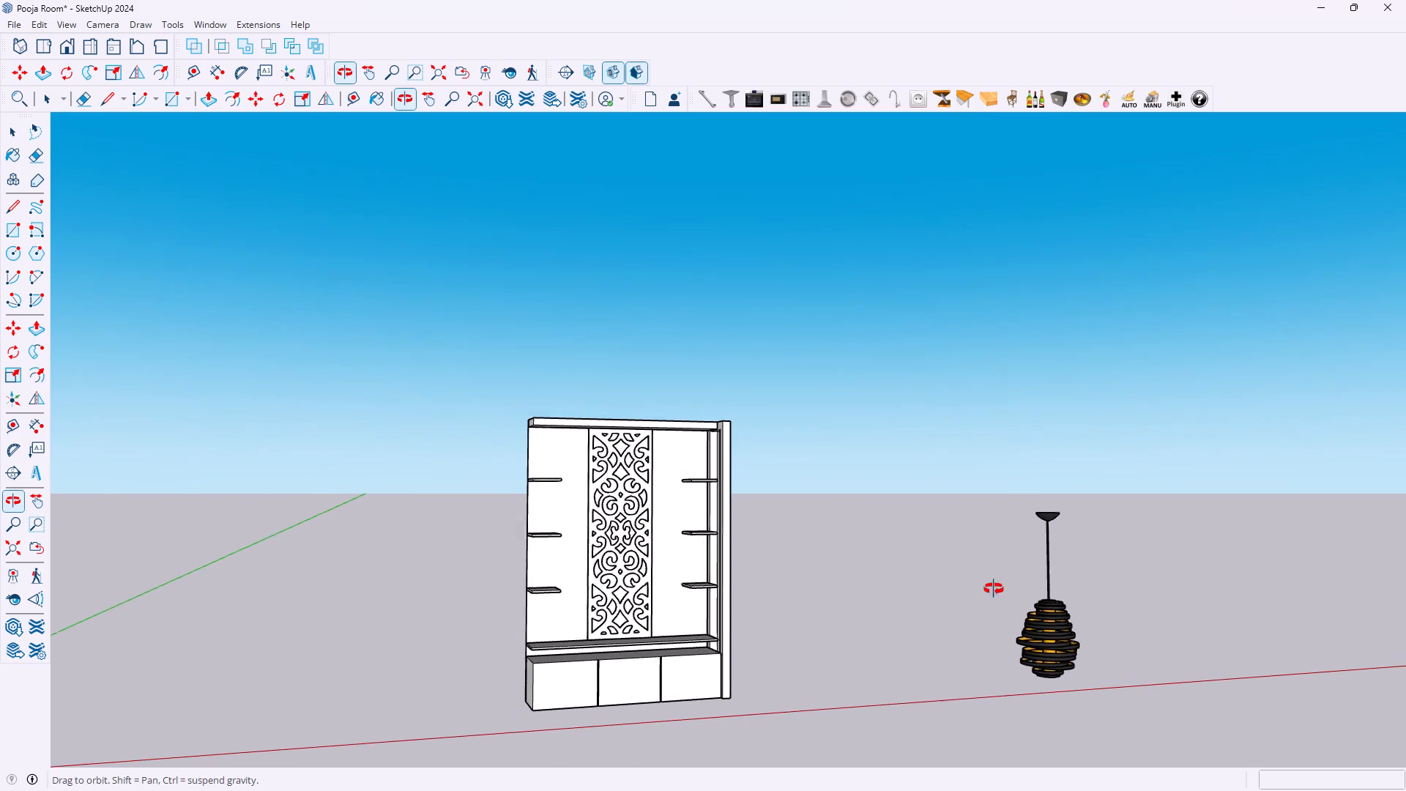
{"action": "middle_click_drag", "start_coordinate": [994, 589], "coordinate": [929, 589]}
{"action": "scroll", "coordinate": [1091, 641], "scroll_direction": "up", "scroll_amount": 1}
{"action": "left_click", "coordinate": [1090, 641]}
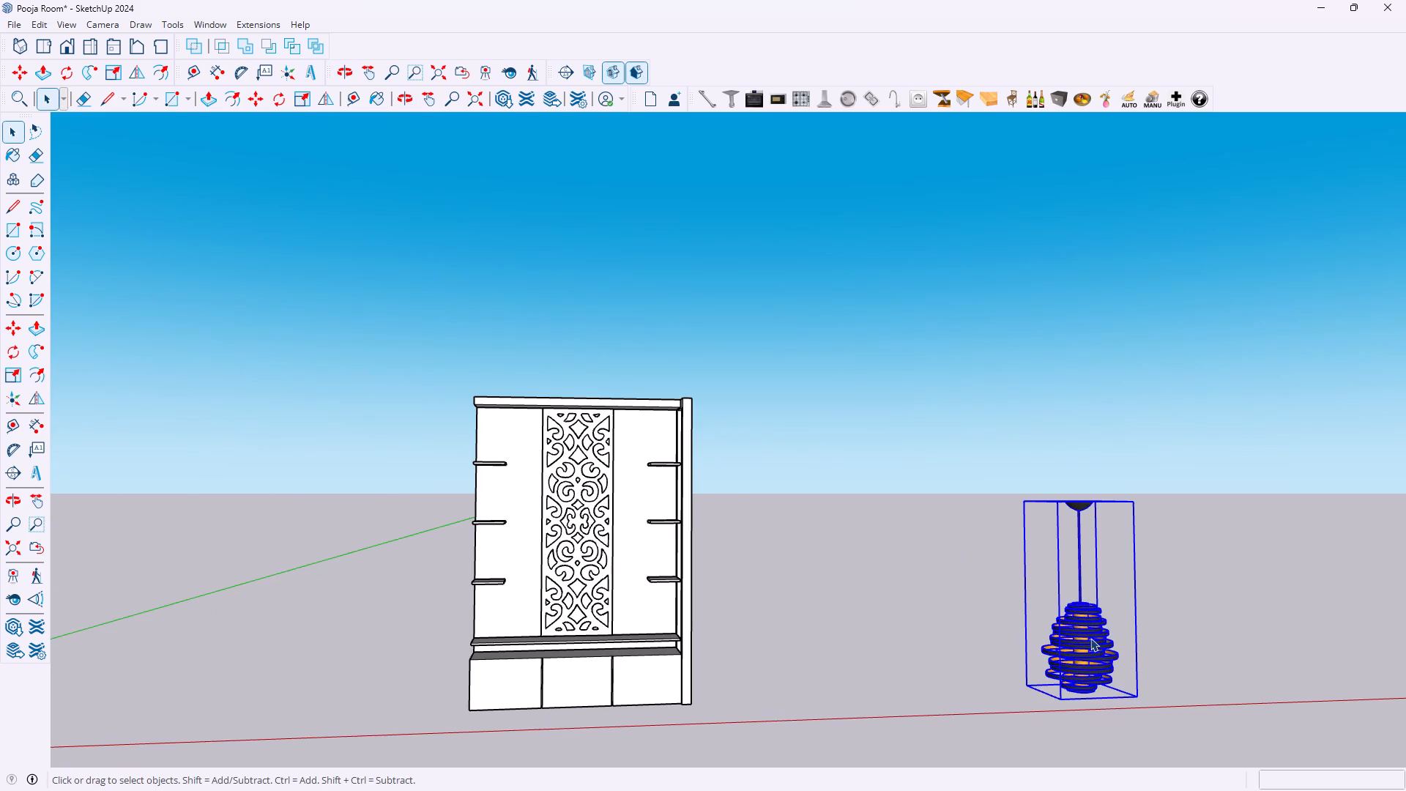
{"action": "key", "text": "s"}
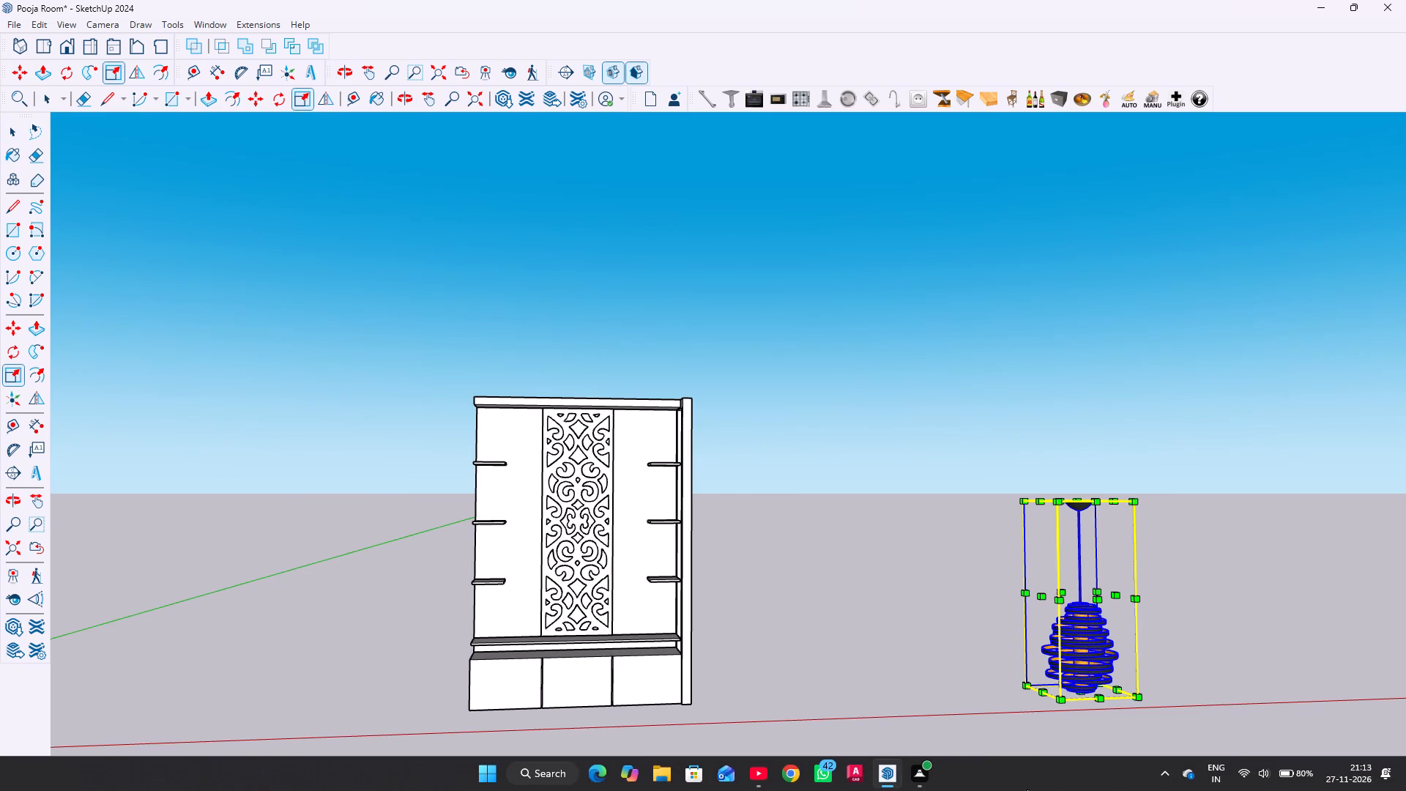
{"action": "left_click", "coordinate": [1077, 504]}
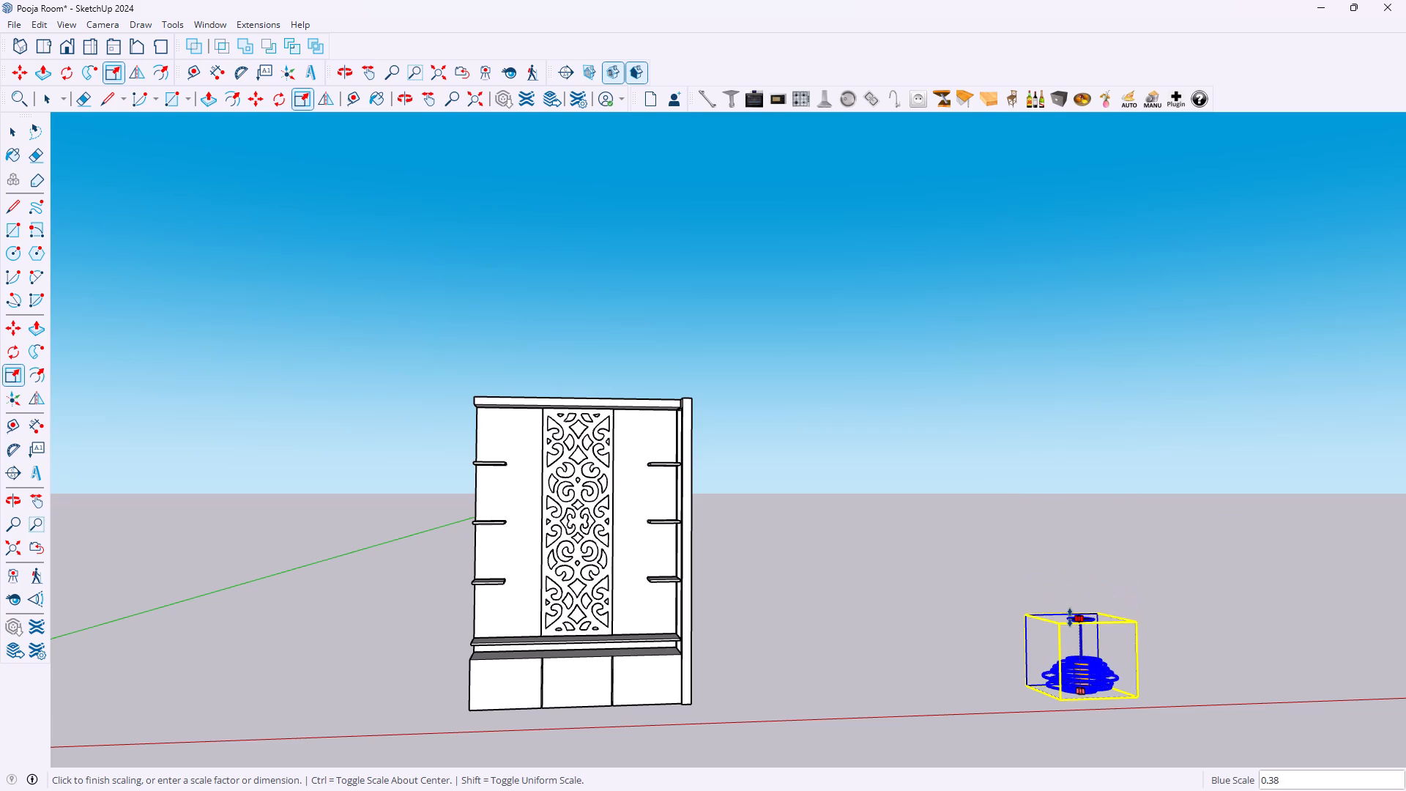
{"action": "left_click", "coordinate": [1076, 629]}
{"action": "left_click", "coordinate": [1038, 666]}
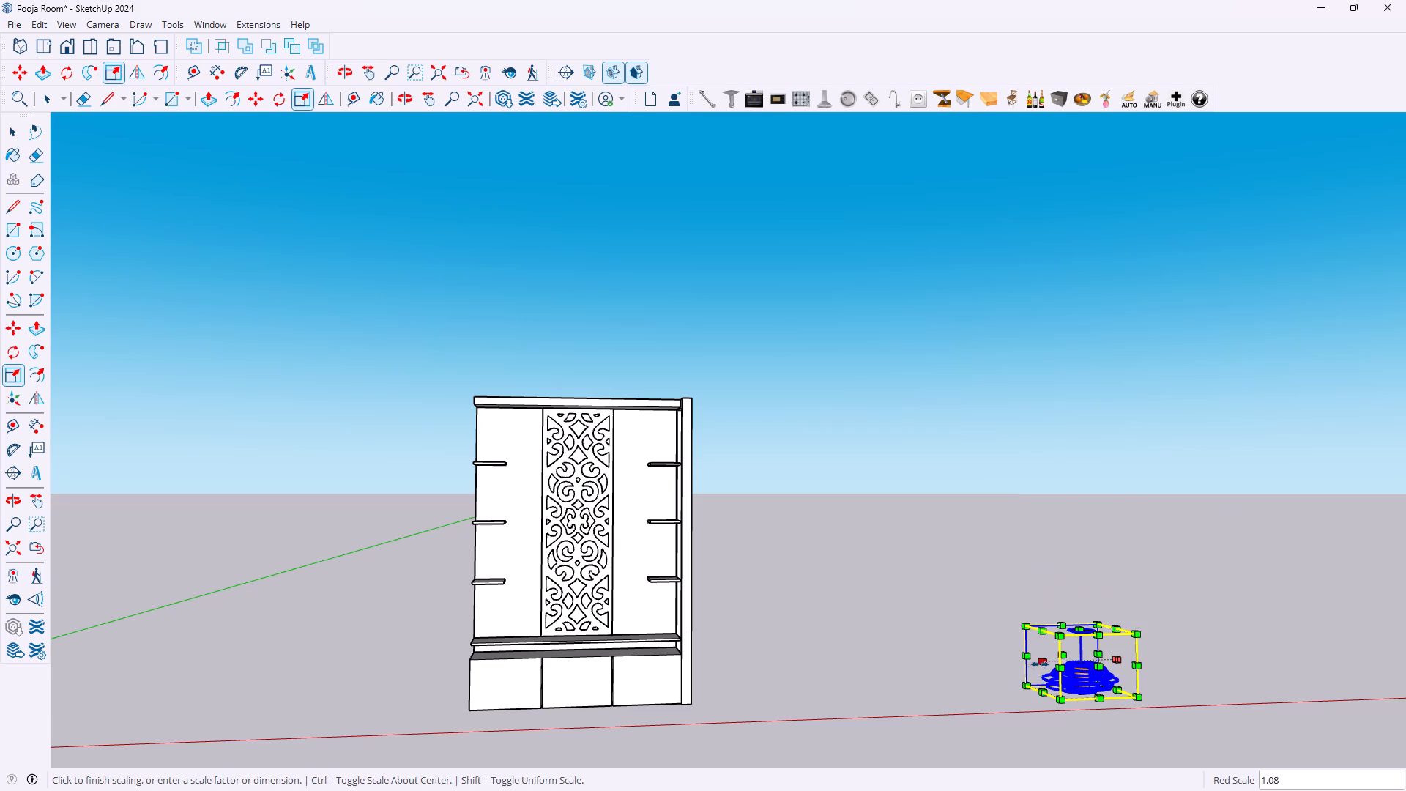
{"action": "left_click", "coordinate": [1076, 658]}
{"action": "middle_click_drag", "start_coordinate": [1076, 656], "coordinate": [864, 623]}
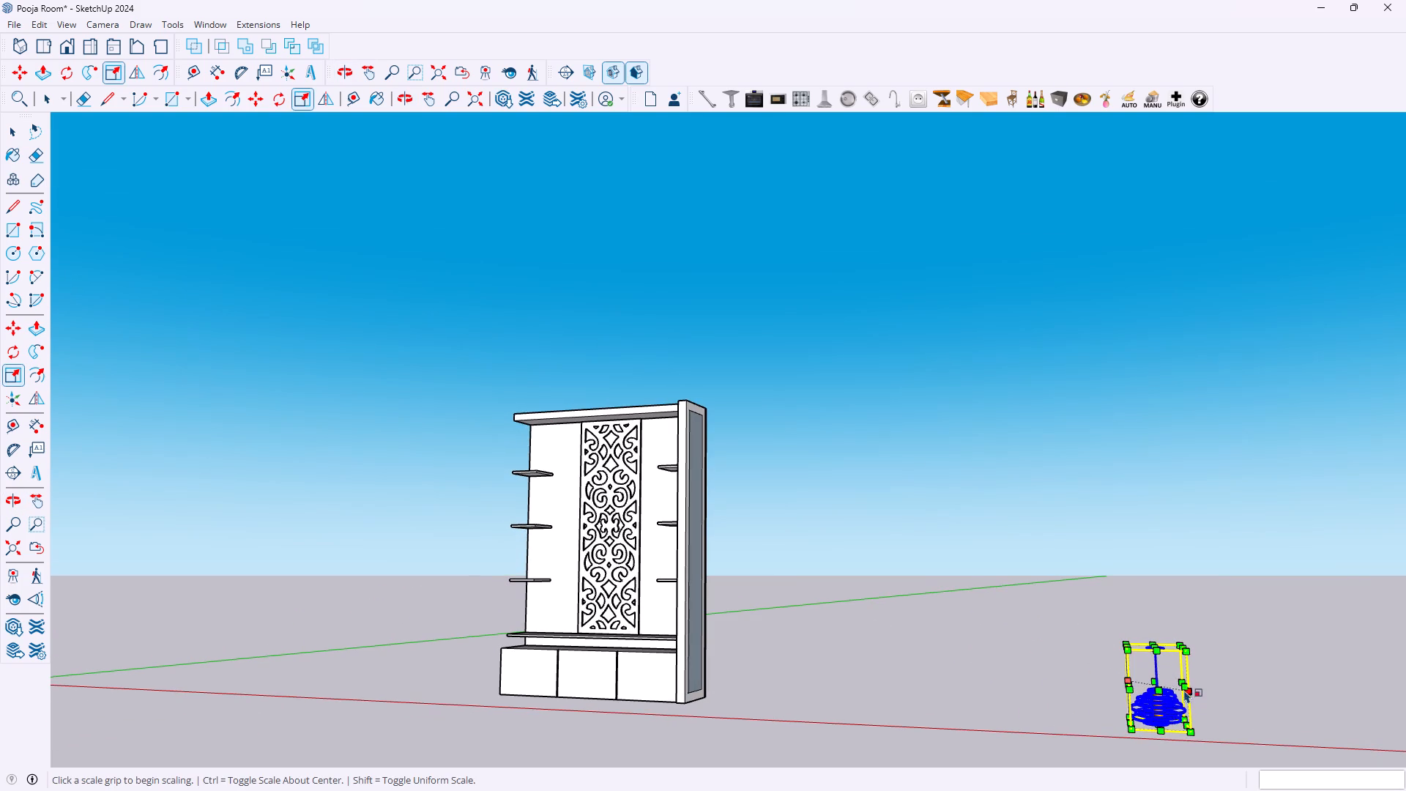
{"action": "left_click", "coordinate": [1183, 683]}
{"action": "left_click", "coordinate": [1171, 678]}
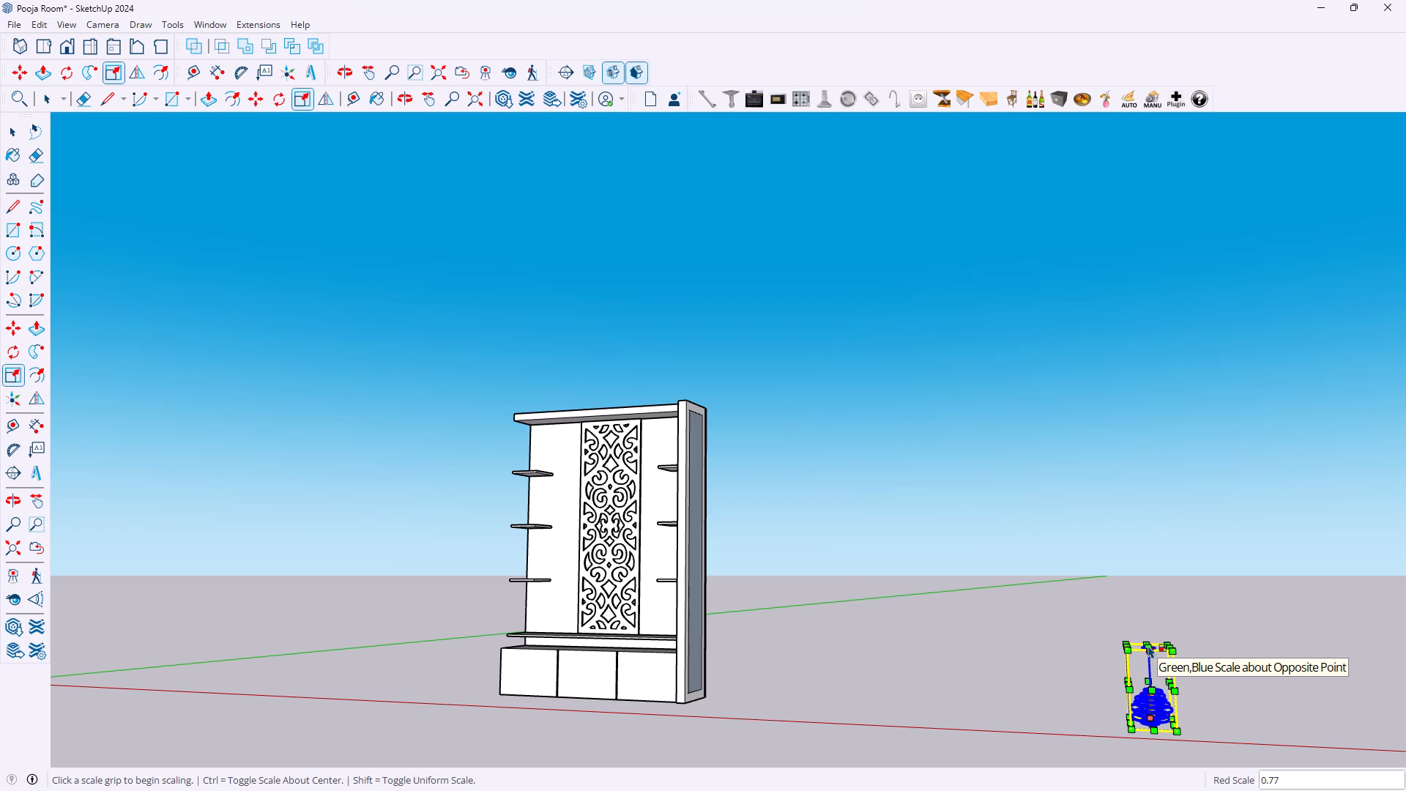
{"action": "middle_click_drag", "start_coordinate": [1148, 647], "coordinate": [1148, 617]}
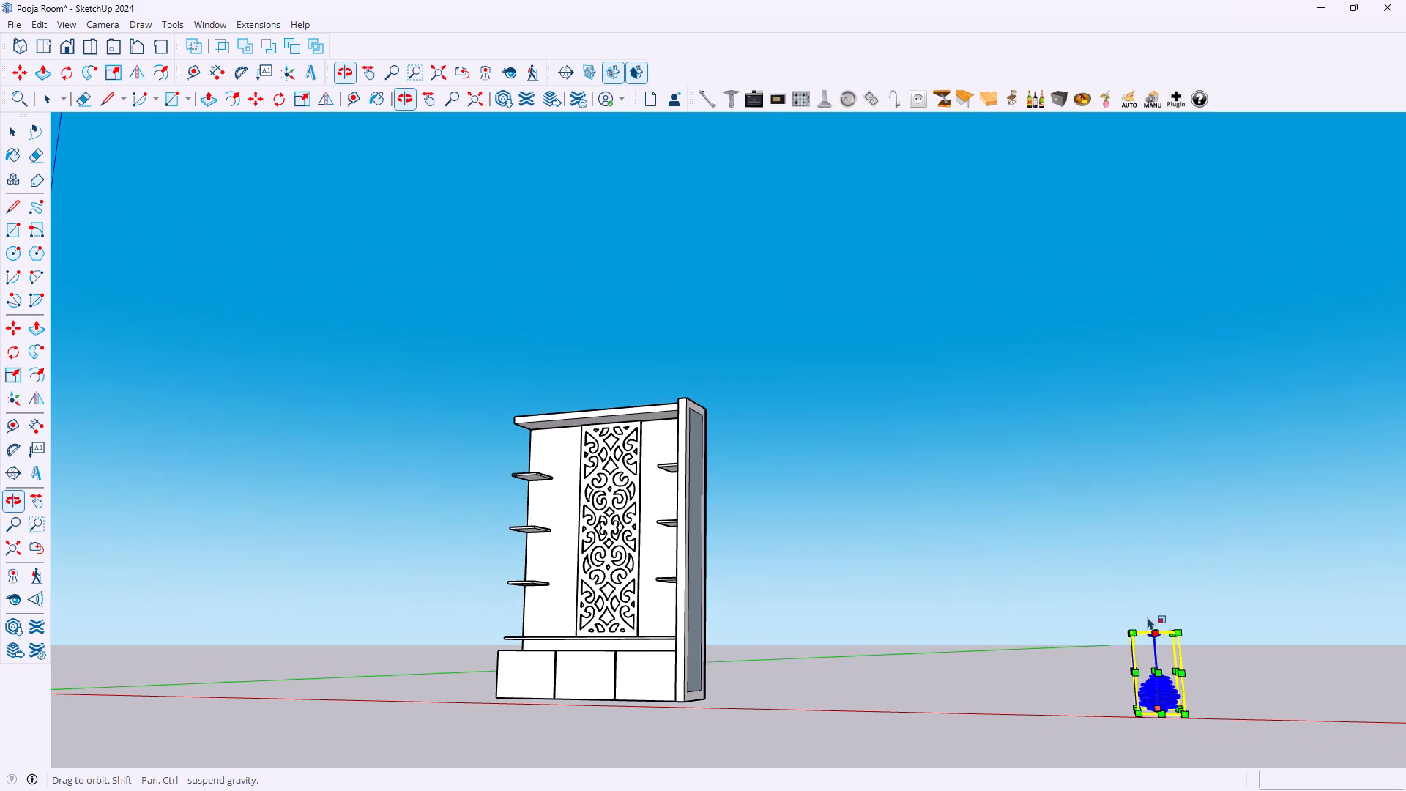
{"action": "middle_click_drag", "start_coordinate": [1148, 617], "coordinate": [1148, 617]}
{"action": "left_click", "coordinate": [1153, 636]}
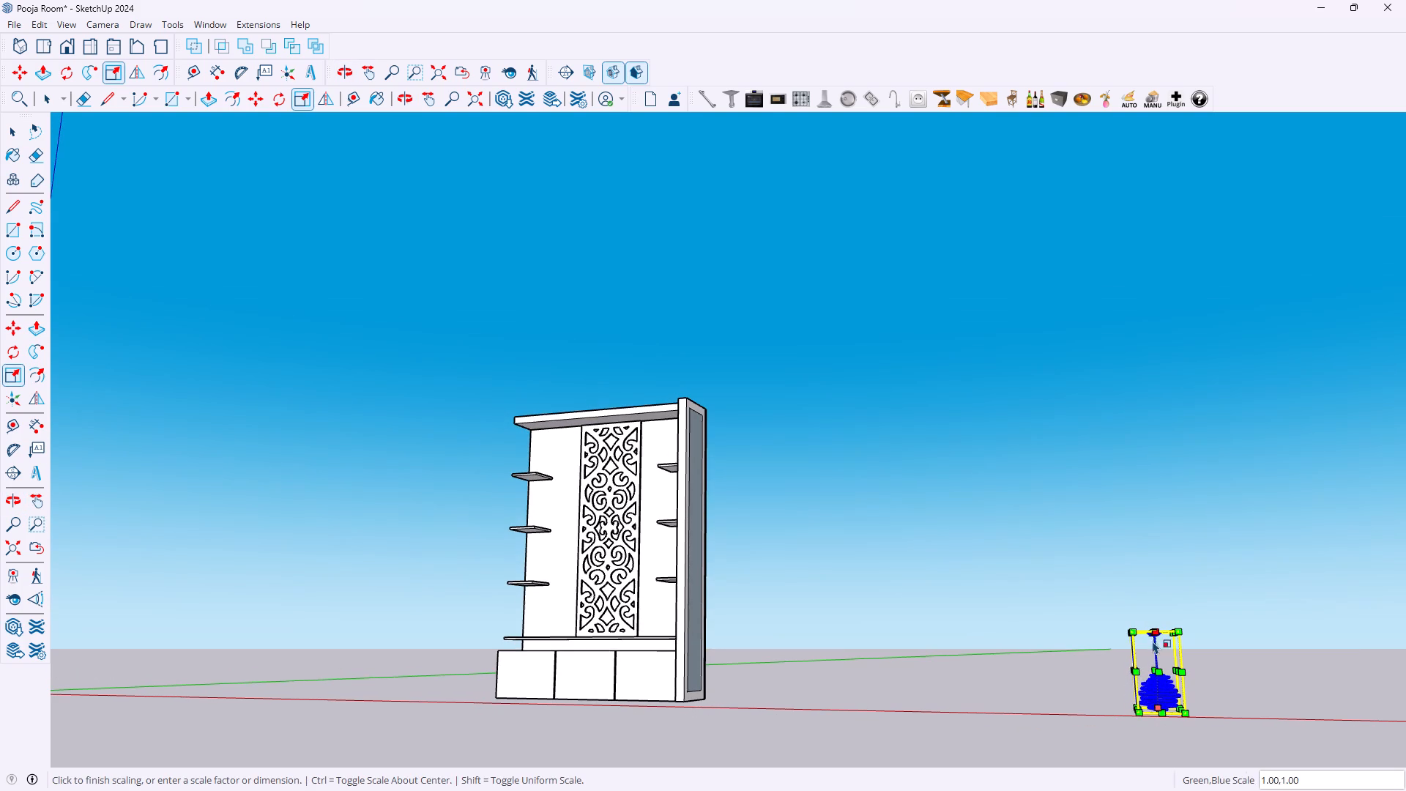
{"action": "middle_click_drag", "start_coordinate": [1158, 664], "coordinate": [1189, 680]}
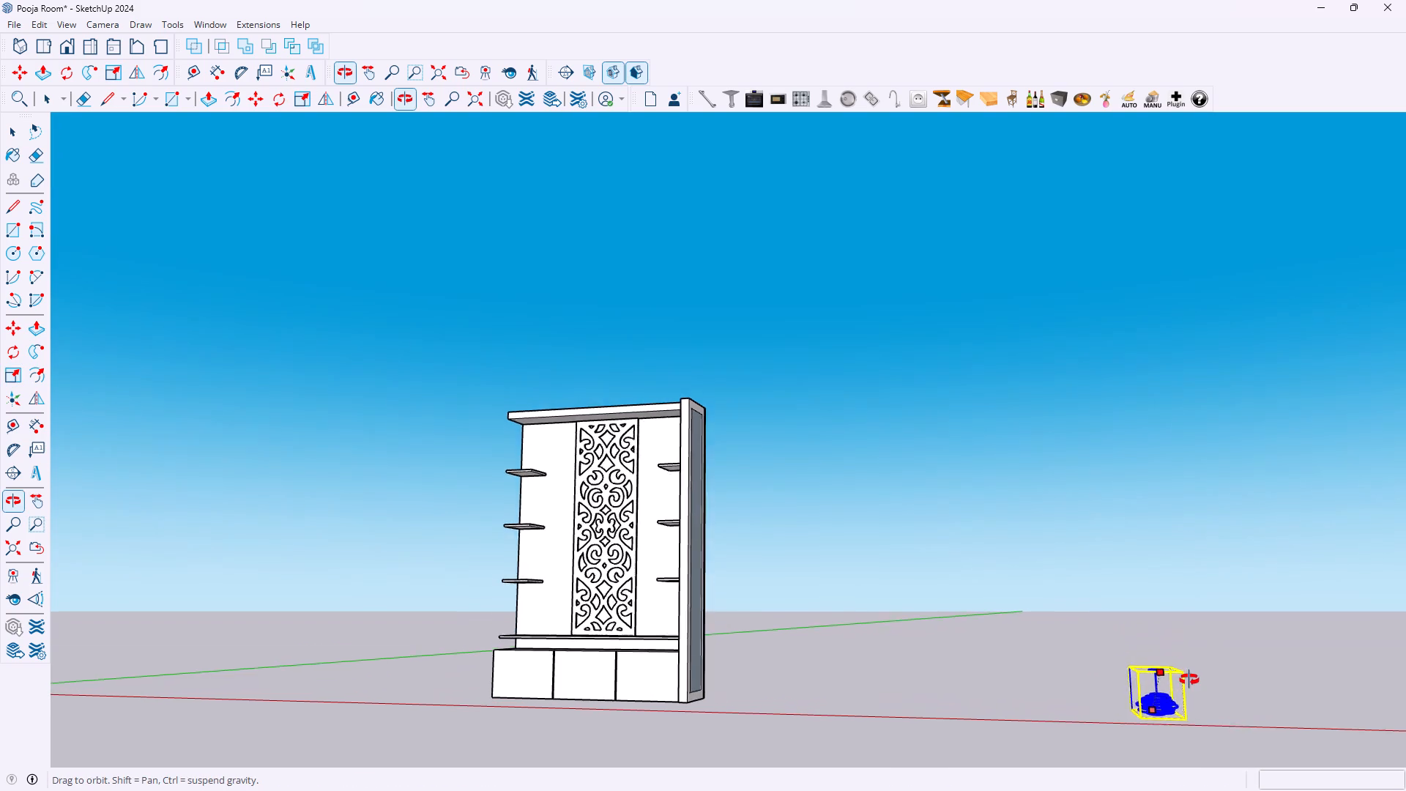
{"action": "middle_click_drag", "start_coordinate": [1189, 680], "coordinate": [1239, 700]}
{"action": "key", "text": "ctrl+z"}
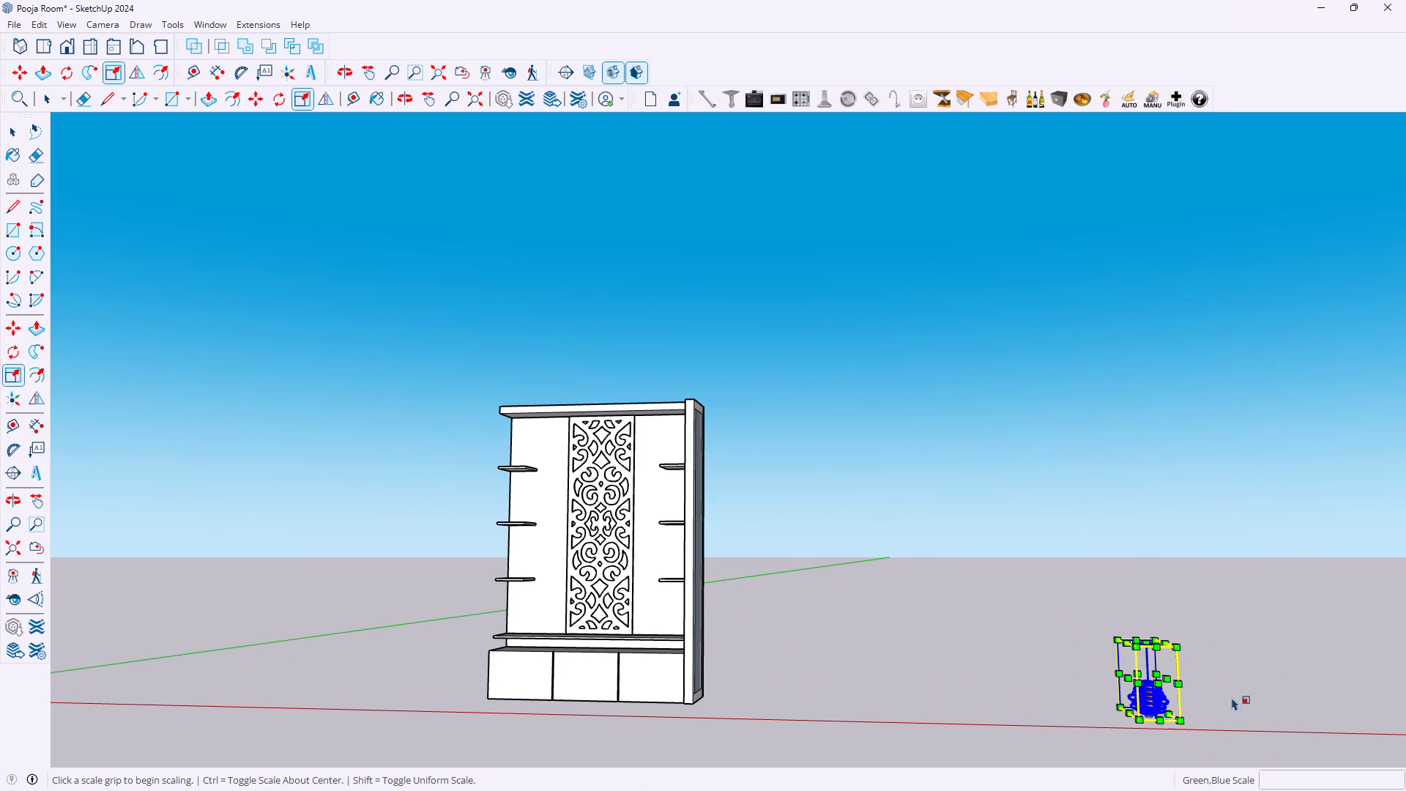
Shrink the pendant light further with scale factors of 0.65 along blue, 0.66 along red and 0.15 along green.
{"action": "left_click", "coordinate": [1147, 640]}
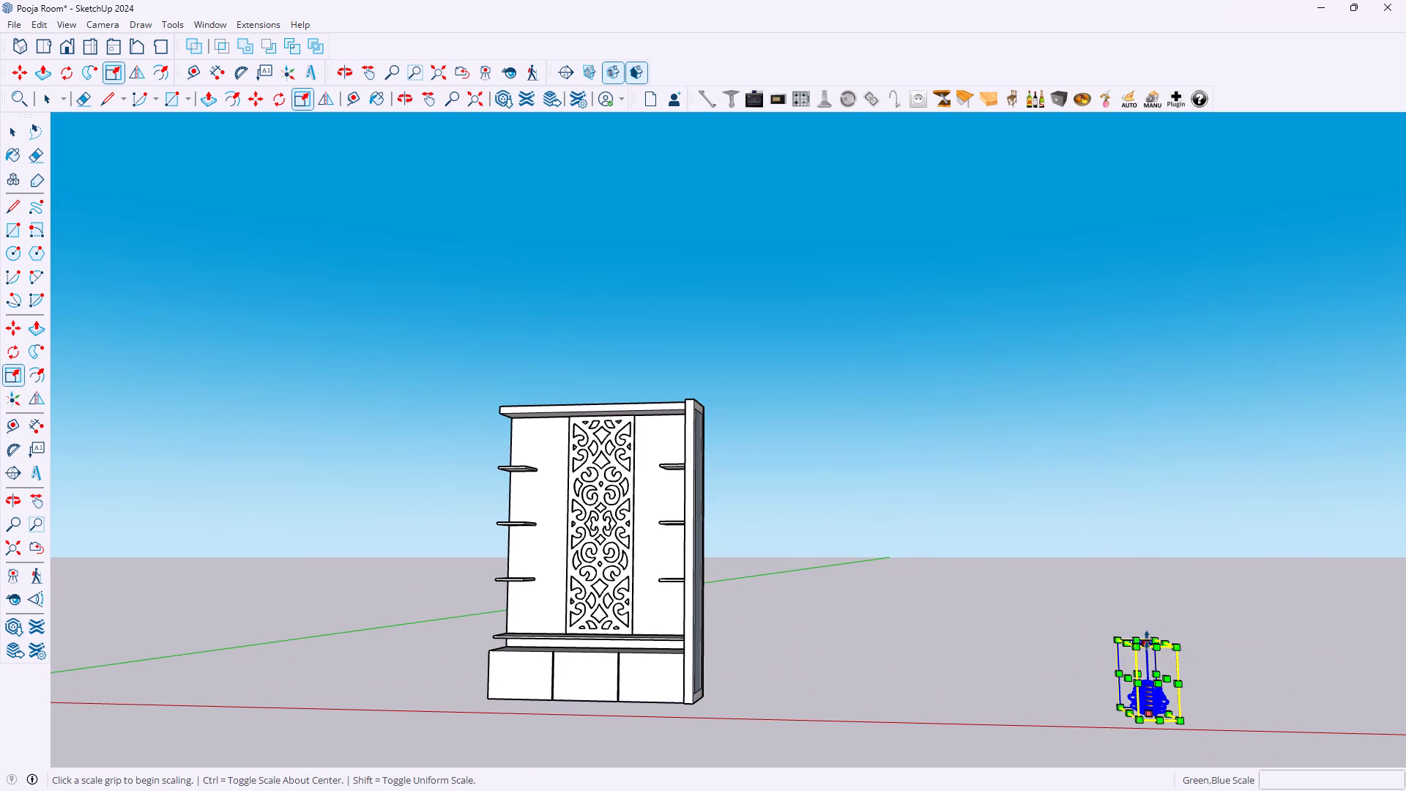
{"action": "left_click", "coordinate": [1147, 668]}
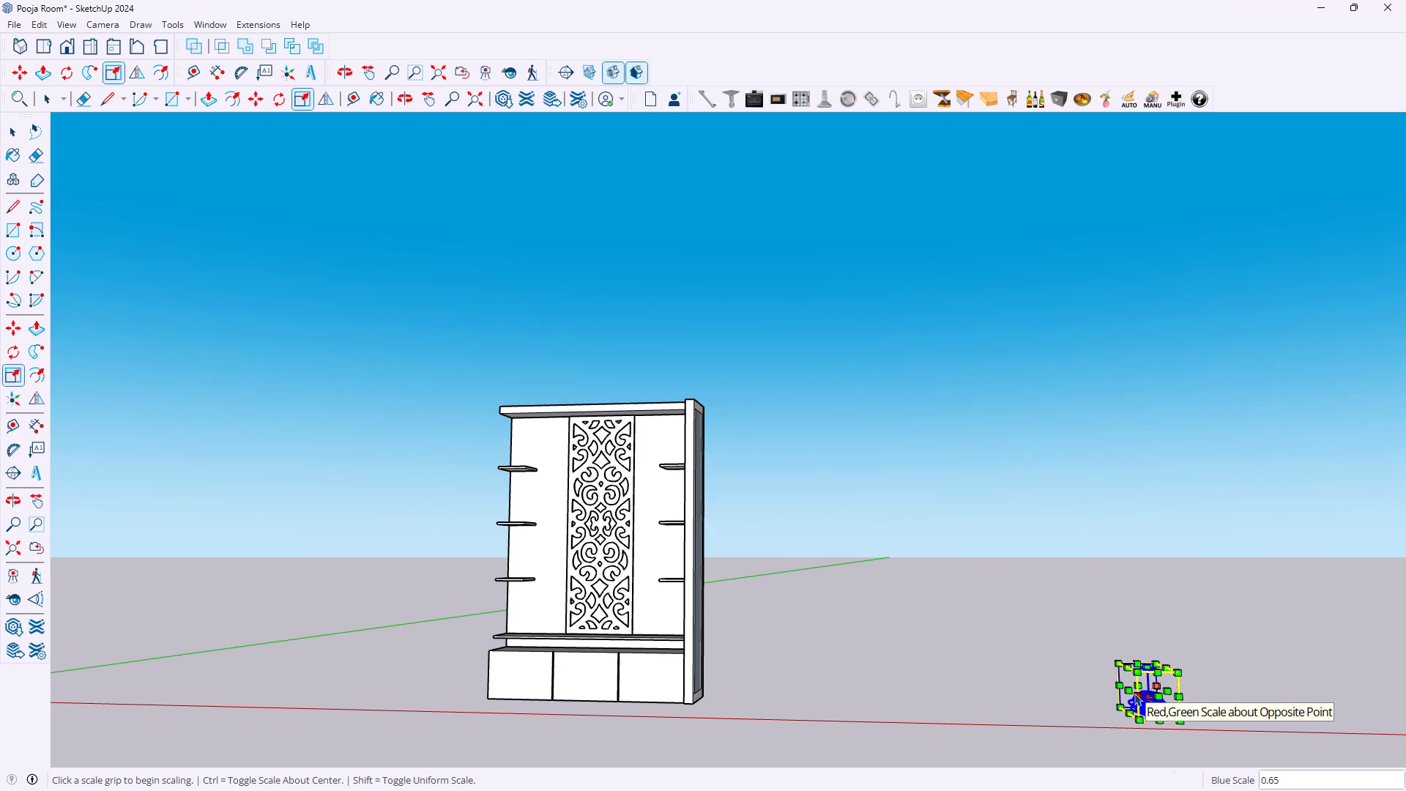
{"action": "left_click", "coordinate": [1129, 690]}
{"action": "left_click", "coordinate": [1139, 686]}
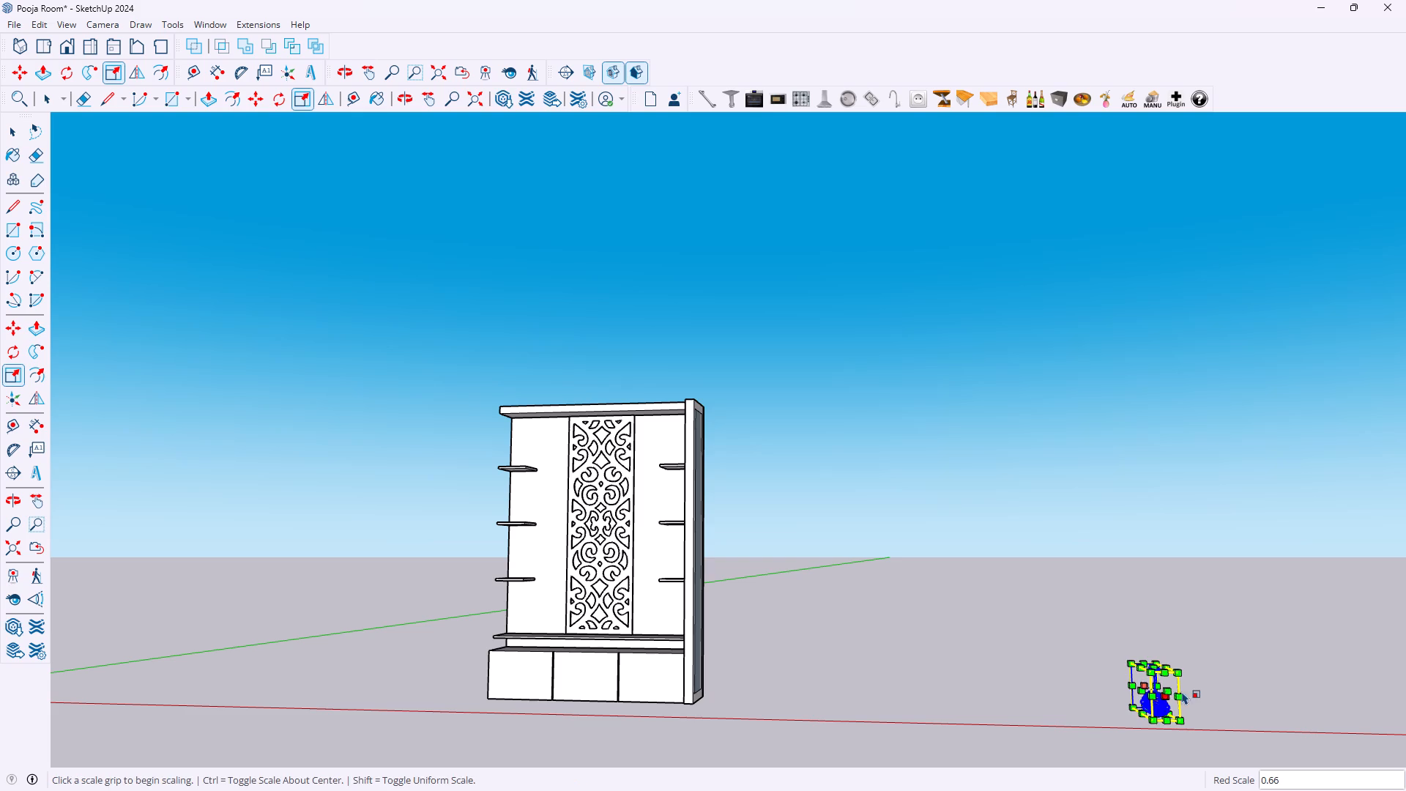
{"action": "middle_click_drag", "start_coordinate": [1185, 691], "coordinate": [1064, 675]}
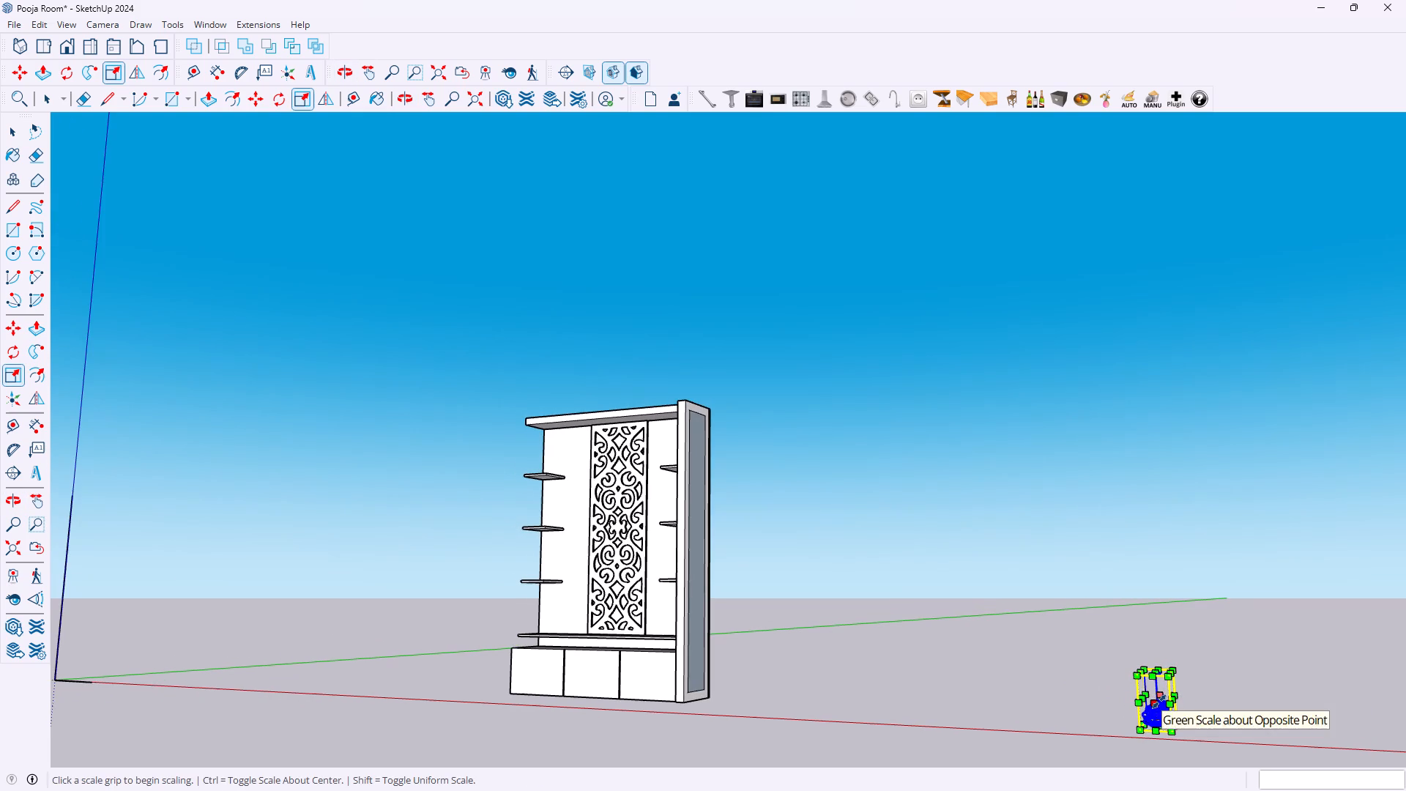
{"action": "left_click", "coordinate": [1159, 702]}
{"action": "left_click", "coordinate": [1160, 697]}
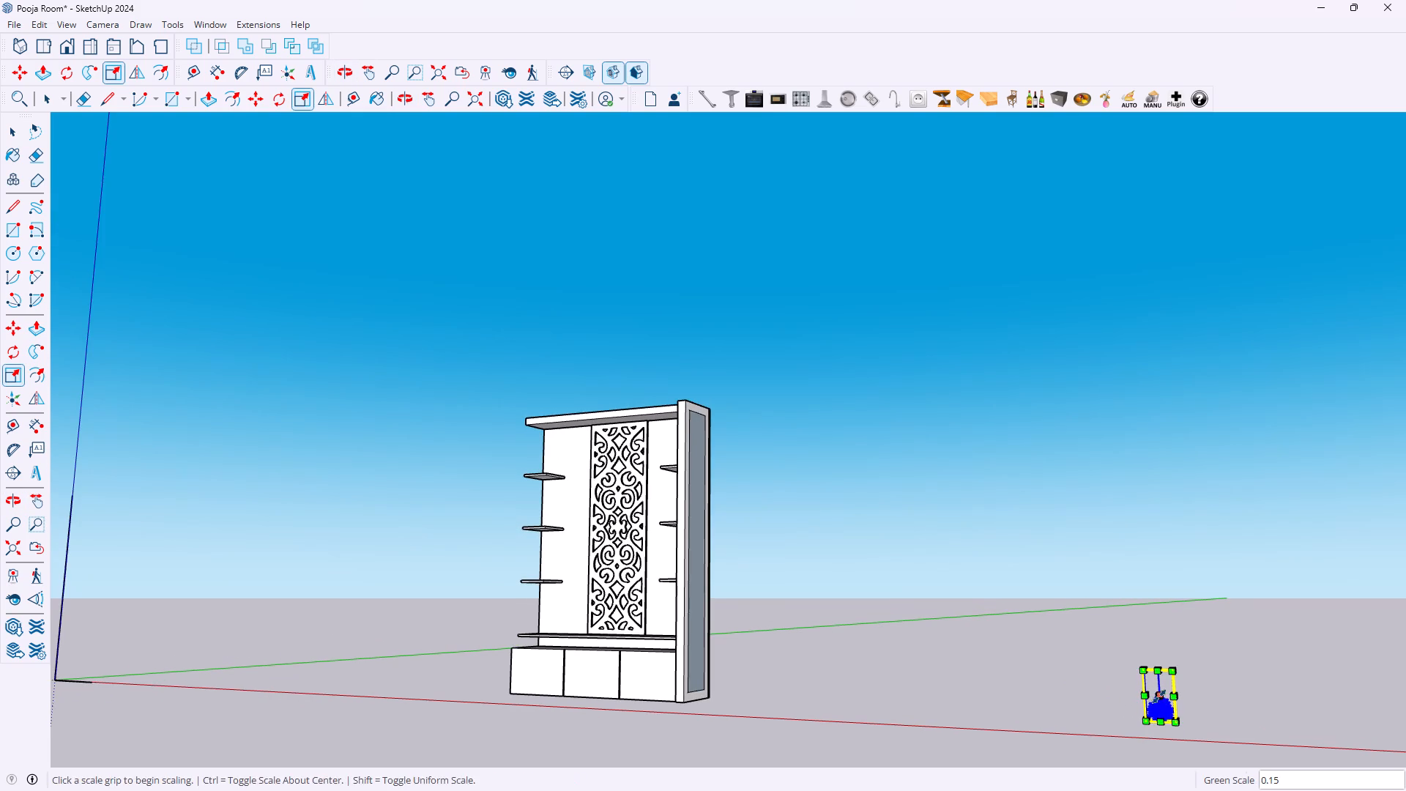
Correct the pendant light's squashed proportions by scaling it 1.41 along green and about 1.10 along red.
{"action": "middle_click_drag", "start_coordinate": [1159, 697], "coordinate": [1336, 702]}
{"action": "scroll", "coordinate": [1191, 675], "scroll_direction": "up", "scroll_amount": 8}
{"action": "scroll", "coordinate": [1048, 677], "scroll_direction": "up", "scroll_amount": 1}
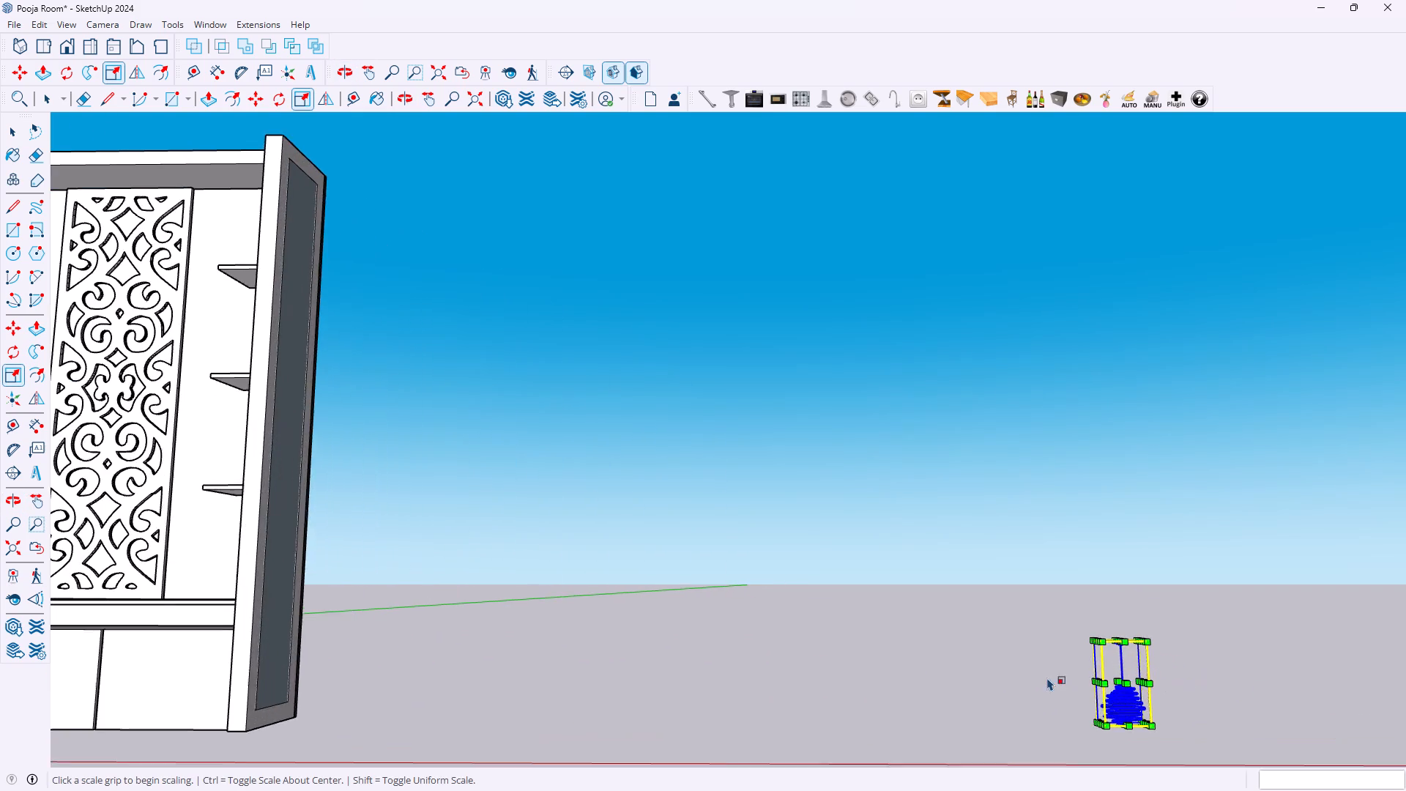
{"action": "middle_click_drag", "start_coordinate": [1047, 677], "coordinate": [1203, 685]}
{"action": "scroll", "coordinate": [1109, 674], "scroll_direction": "up", "scroll_amount": 7}
{"action": "middle_click_drag", "start_coordinate": [1000, 685], "coordinate": [1004, 686]}
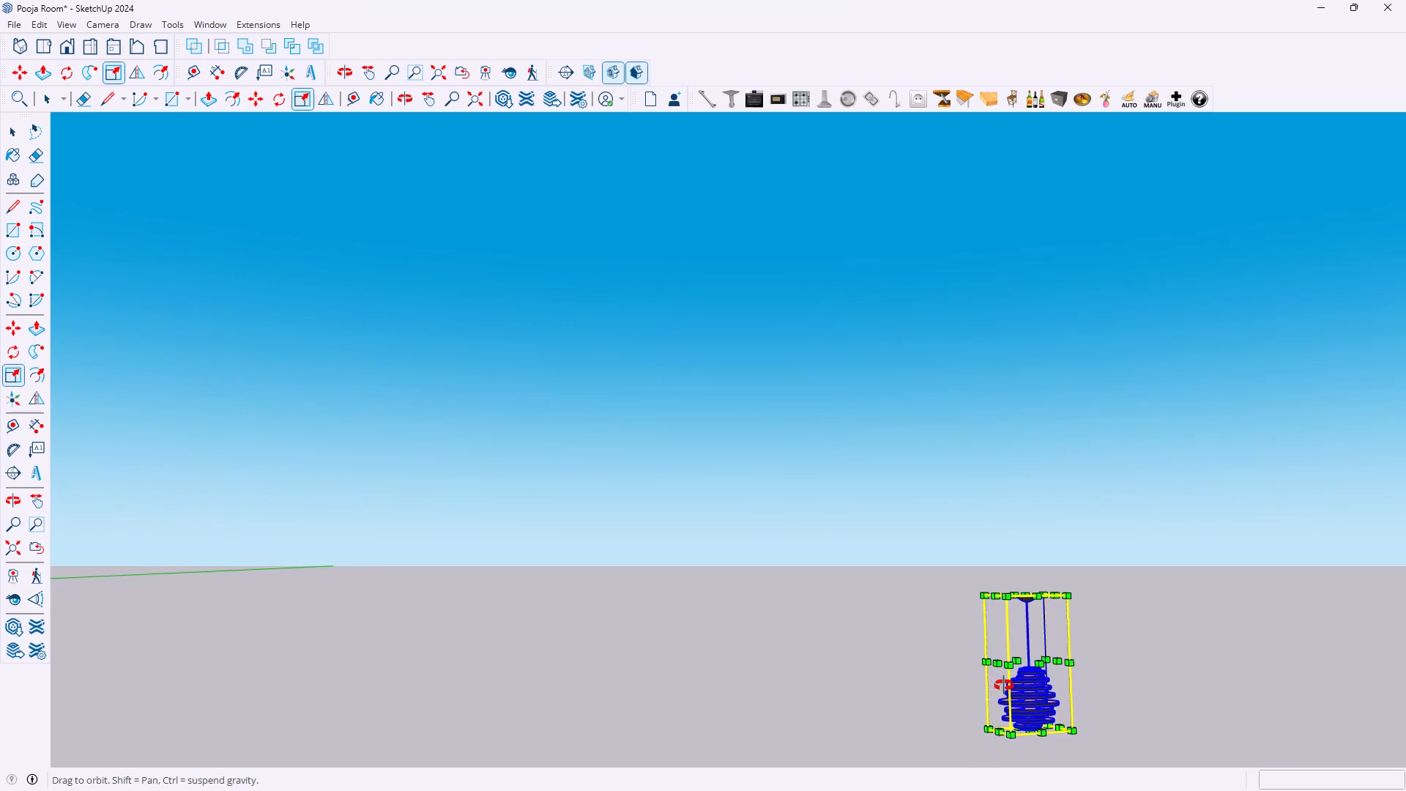
{"action": "middle_click_drag", "start_coordinate": [1004, 686], "coordinate": [1161, 687]}
{"action": "scroll", "coordinate": [1018, 672], "scroll_direction": "up", "scroll_amount": 5}
{"action": "middle_click_drag", "start_coordinate": [945, 668], "coordinate": [1037, 671]}
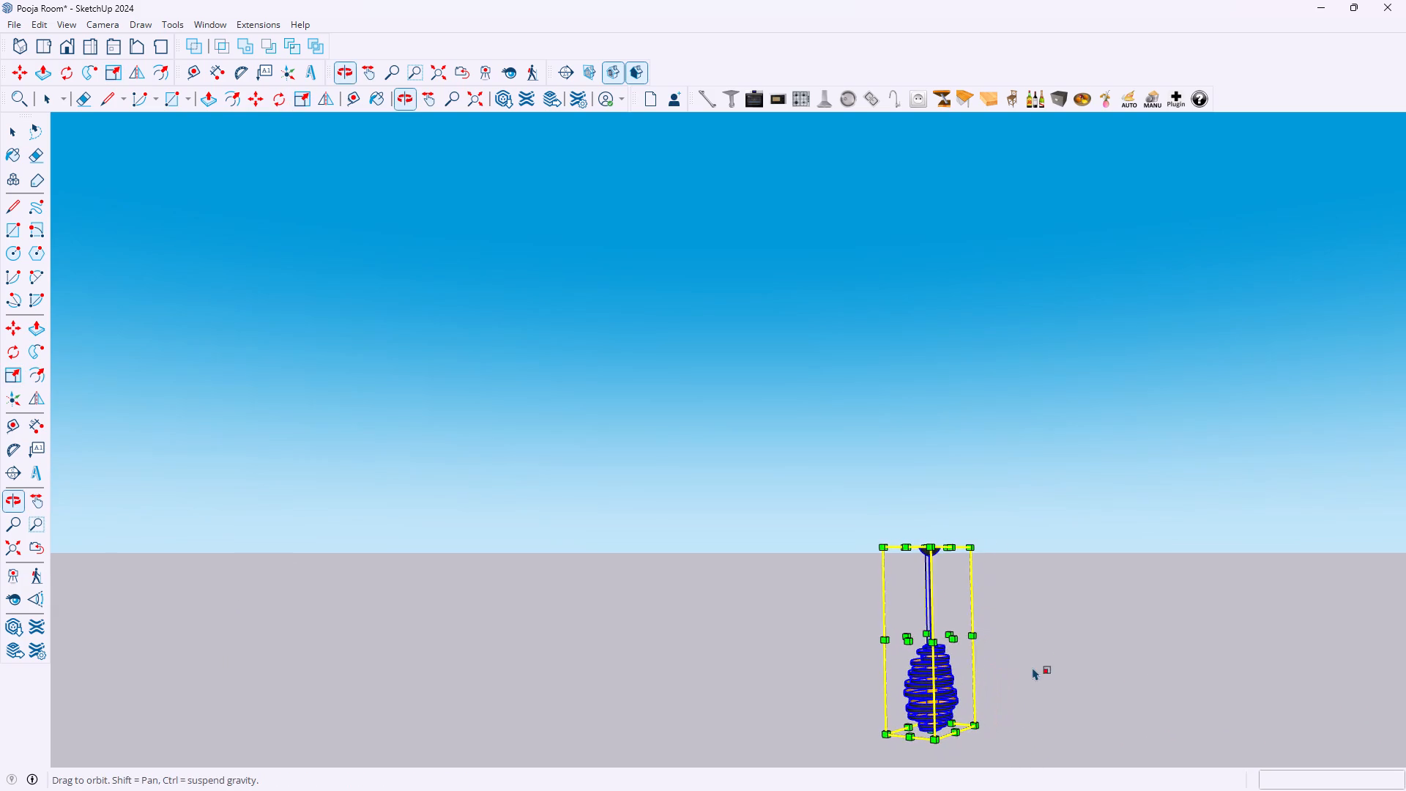
{"action": "scroll", "coordinate": [937, 647], "scroll_direction": "up", "scroll_amount": 6}
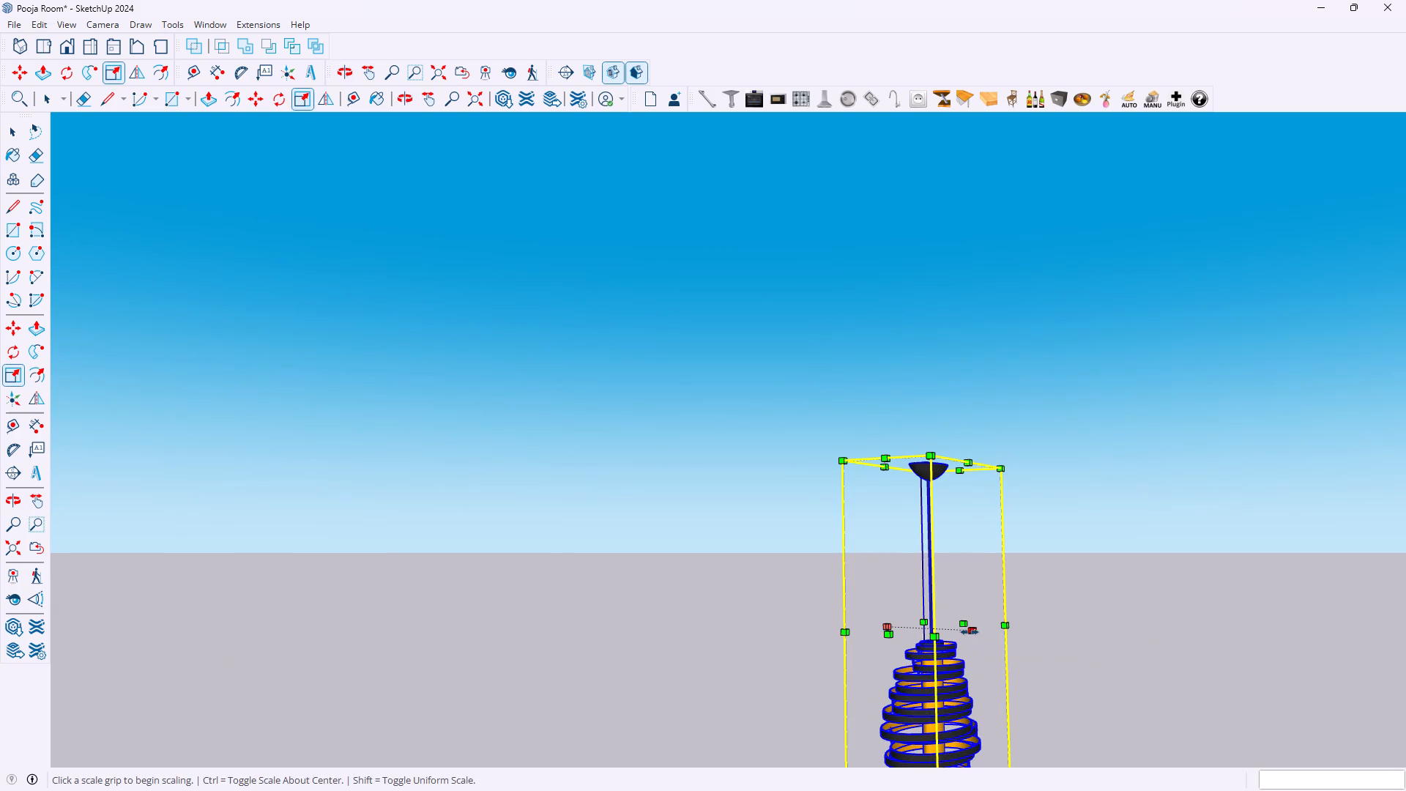
{"action": "left_click", "coordinate": [970, 632]}
{"action": "left_click", "coordinate": [1010, 634]}
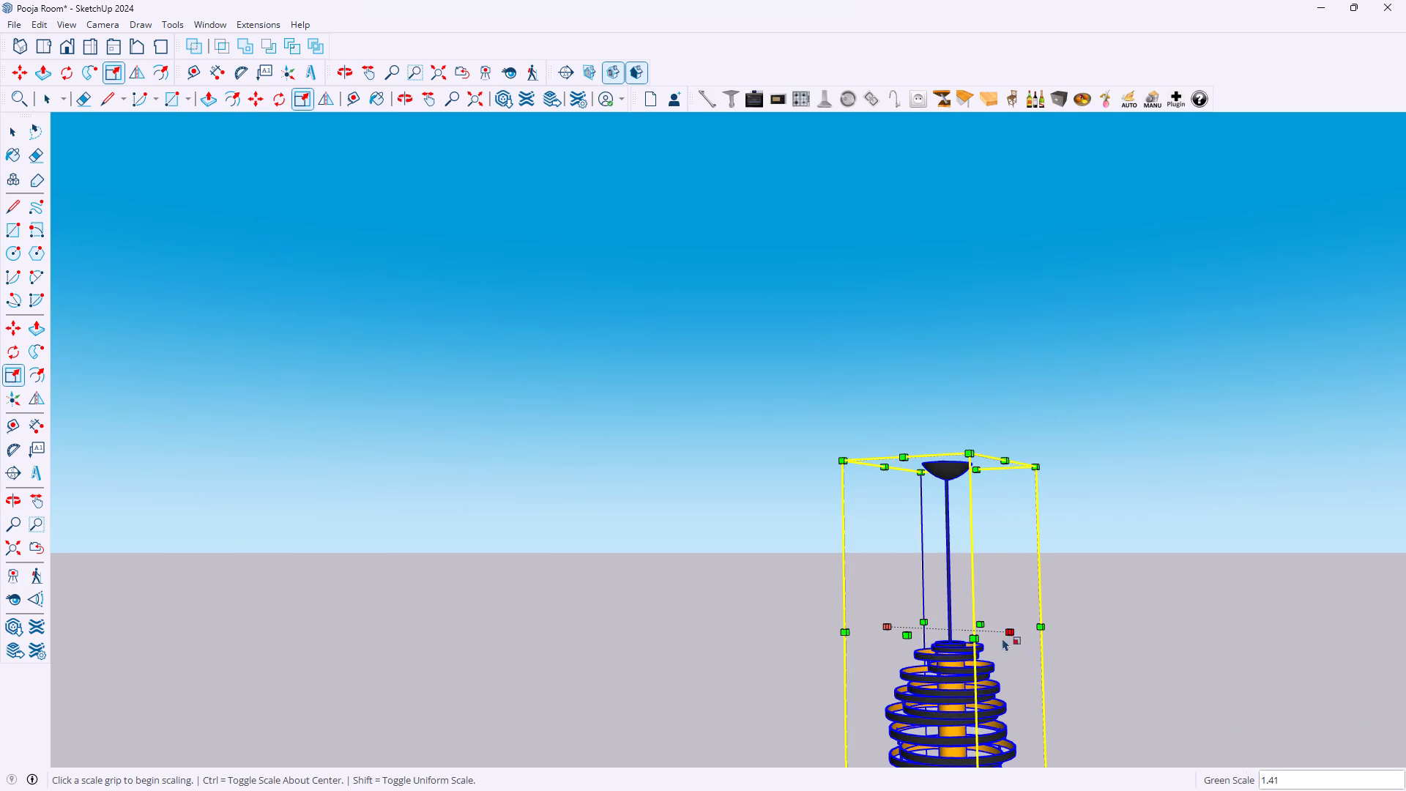
{"action": "left_click", "coordinate": [910, 636]}
{"action": "left_click", "coordinate": [899, 638]}
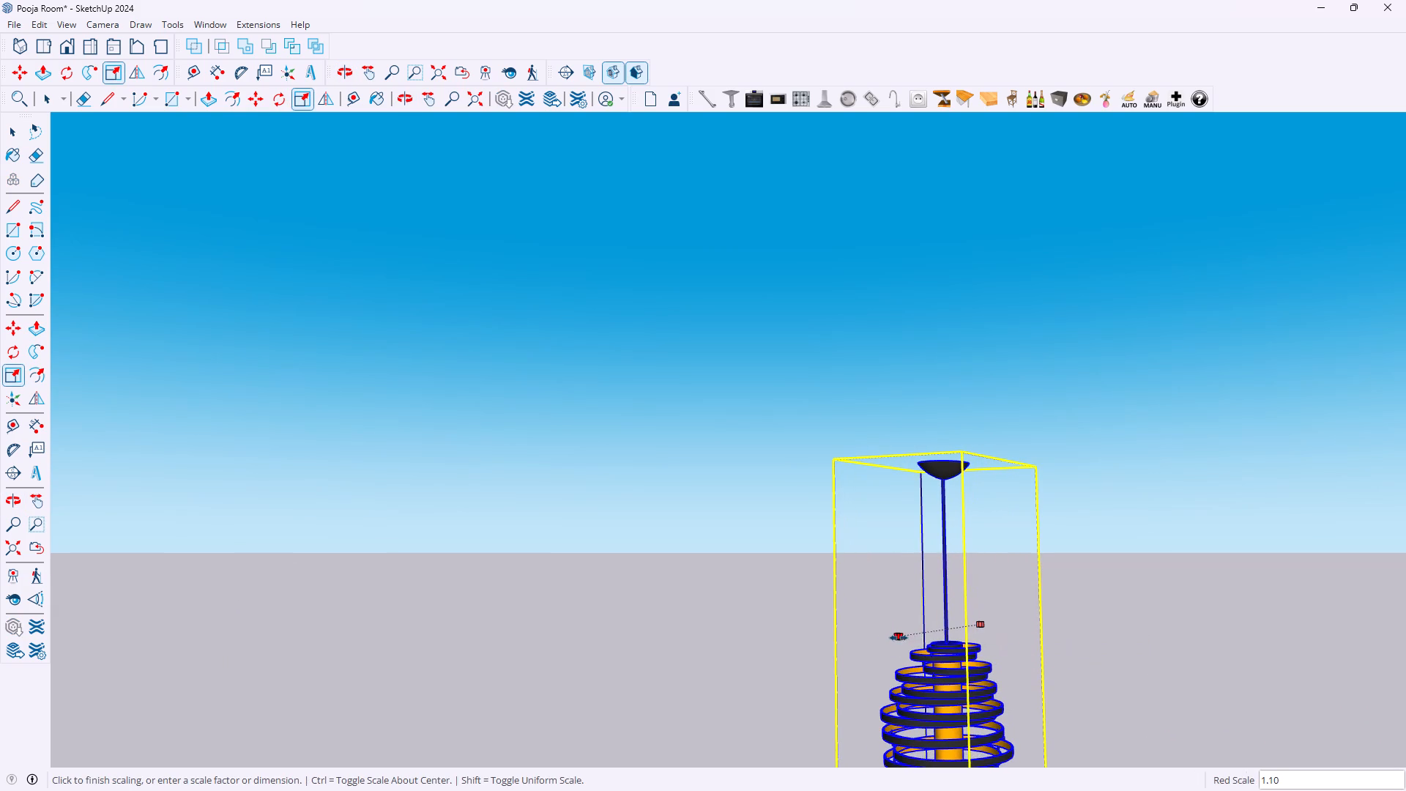
{"action": "middle_click_drag", "start_coordinate": [1156, 533], "coordinate": [730, 583]}
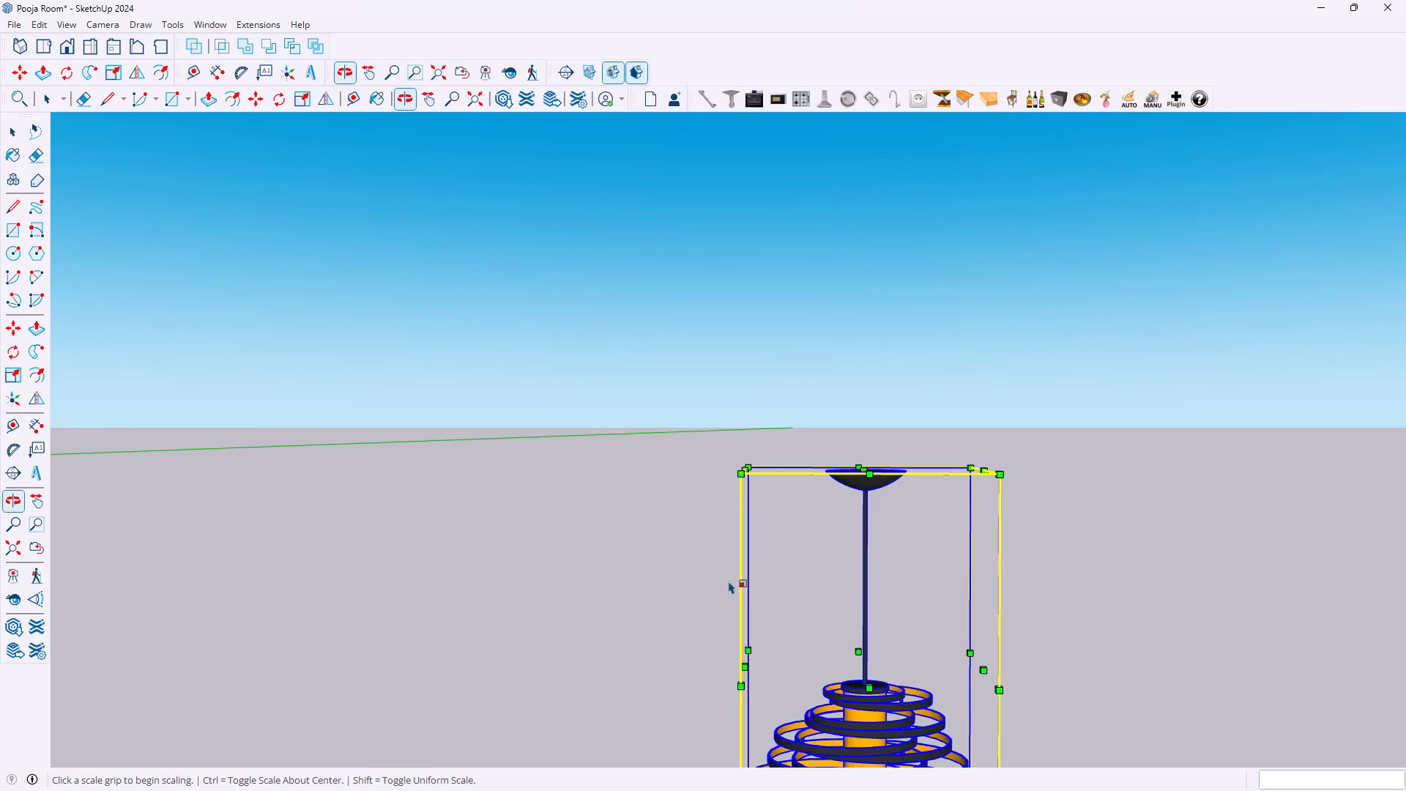
Narrow the pendant light slightly with a red-axis scale of 0.96.
{"action": "scroll", "coordinate": [735, 576], "scroll_direction": "down", "scroll_amount": 14}
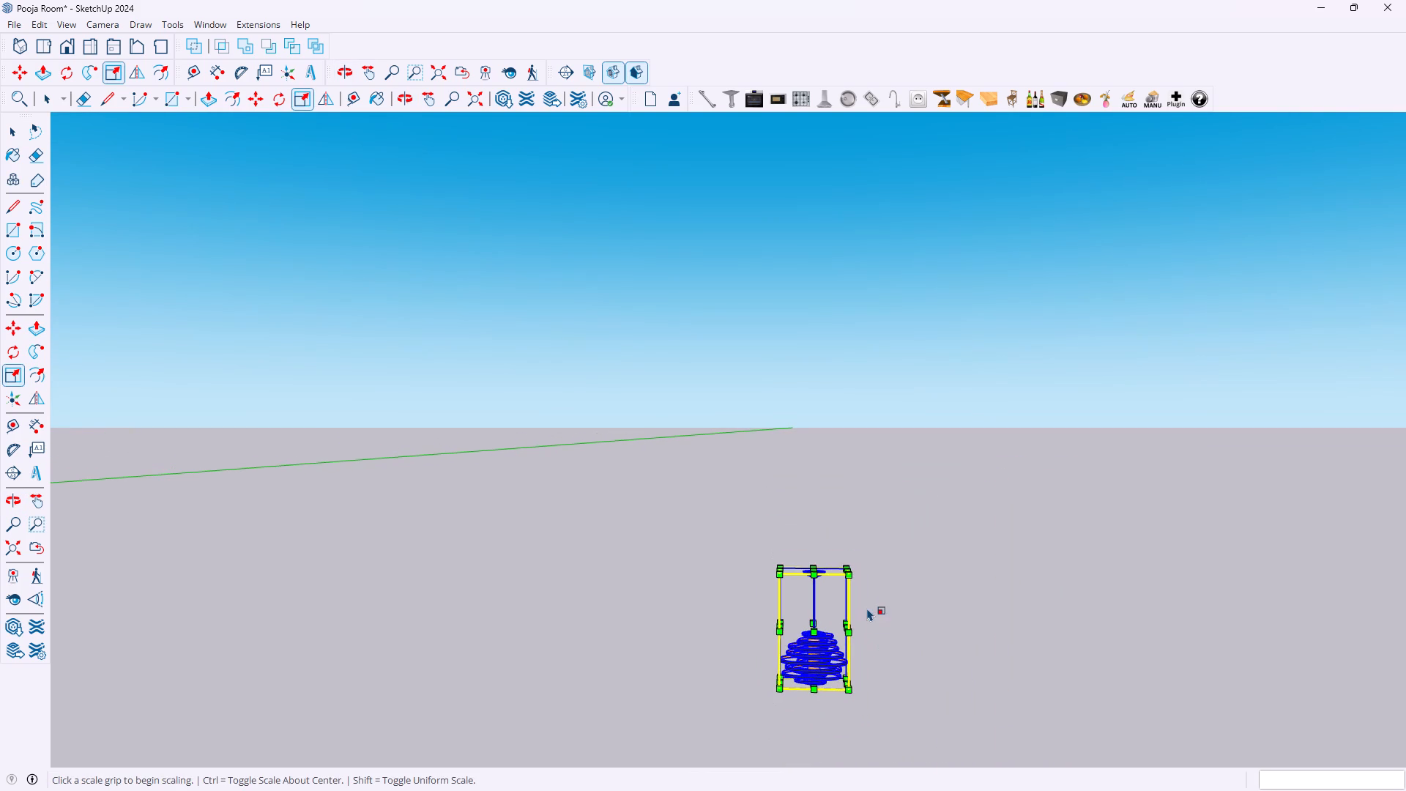
{"action": "left_click", "coordinate": [779, 623]}
{"action": "left_click", "coordinate": [783, 623]}
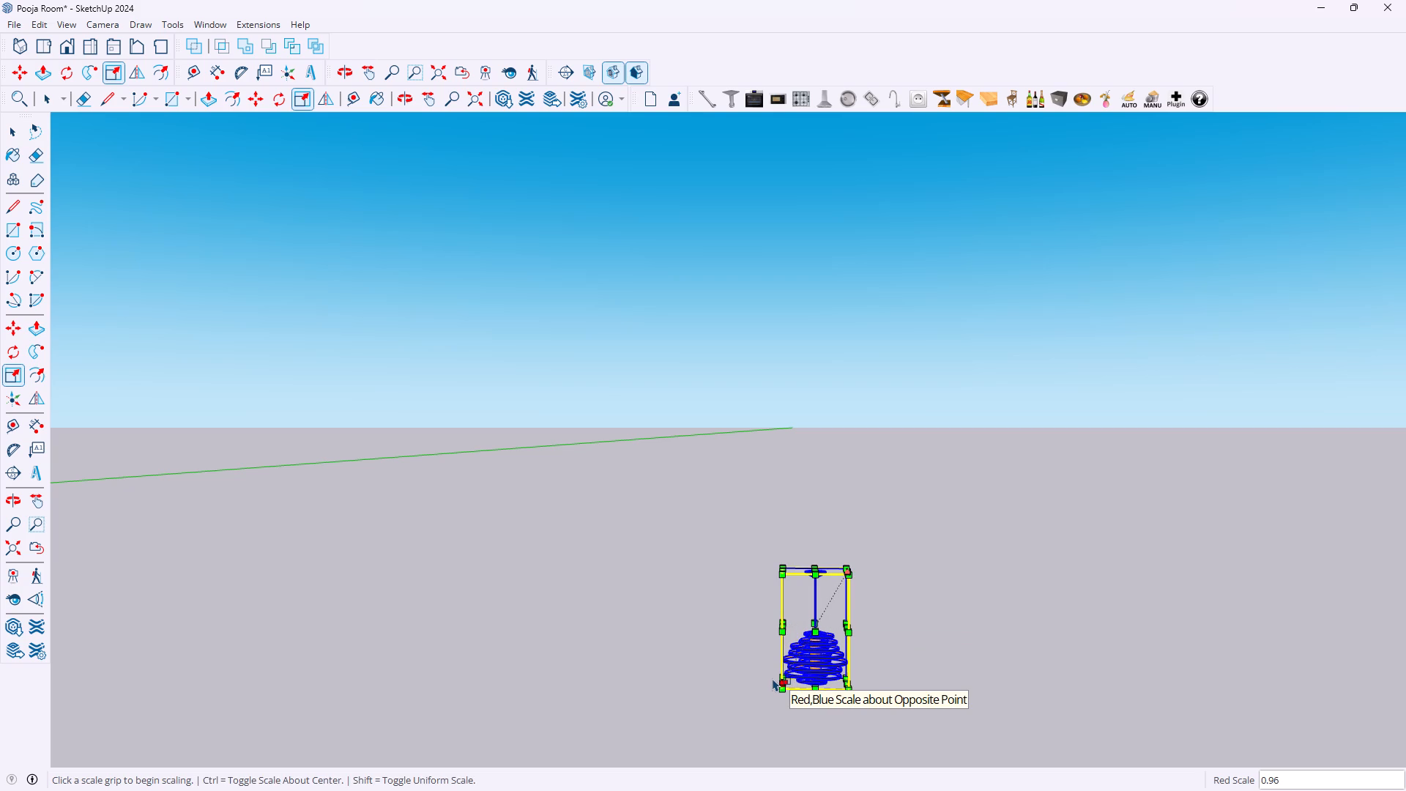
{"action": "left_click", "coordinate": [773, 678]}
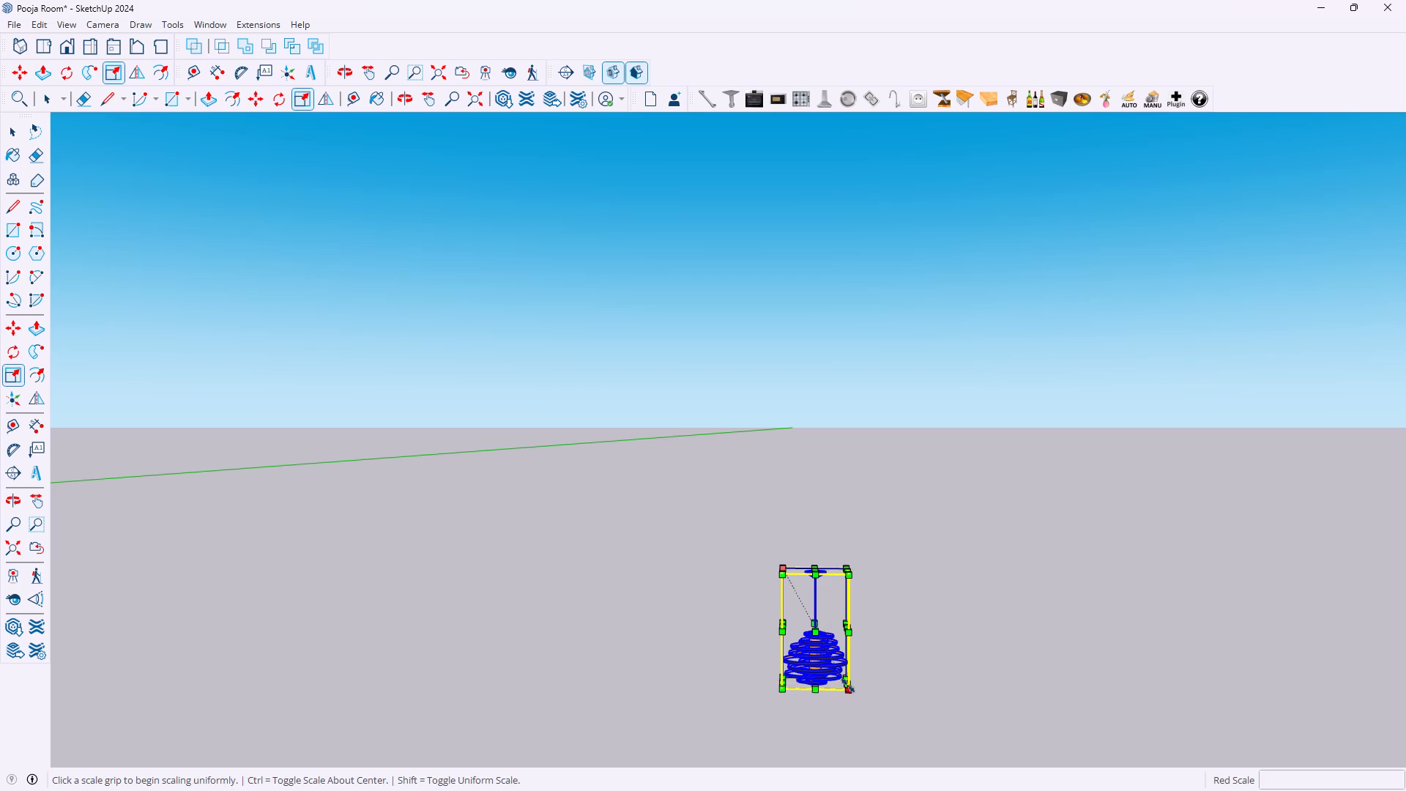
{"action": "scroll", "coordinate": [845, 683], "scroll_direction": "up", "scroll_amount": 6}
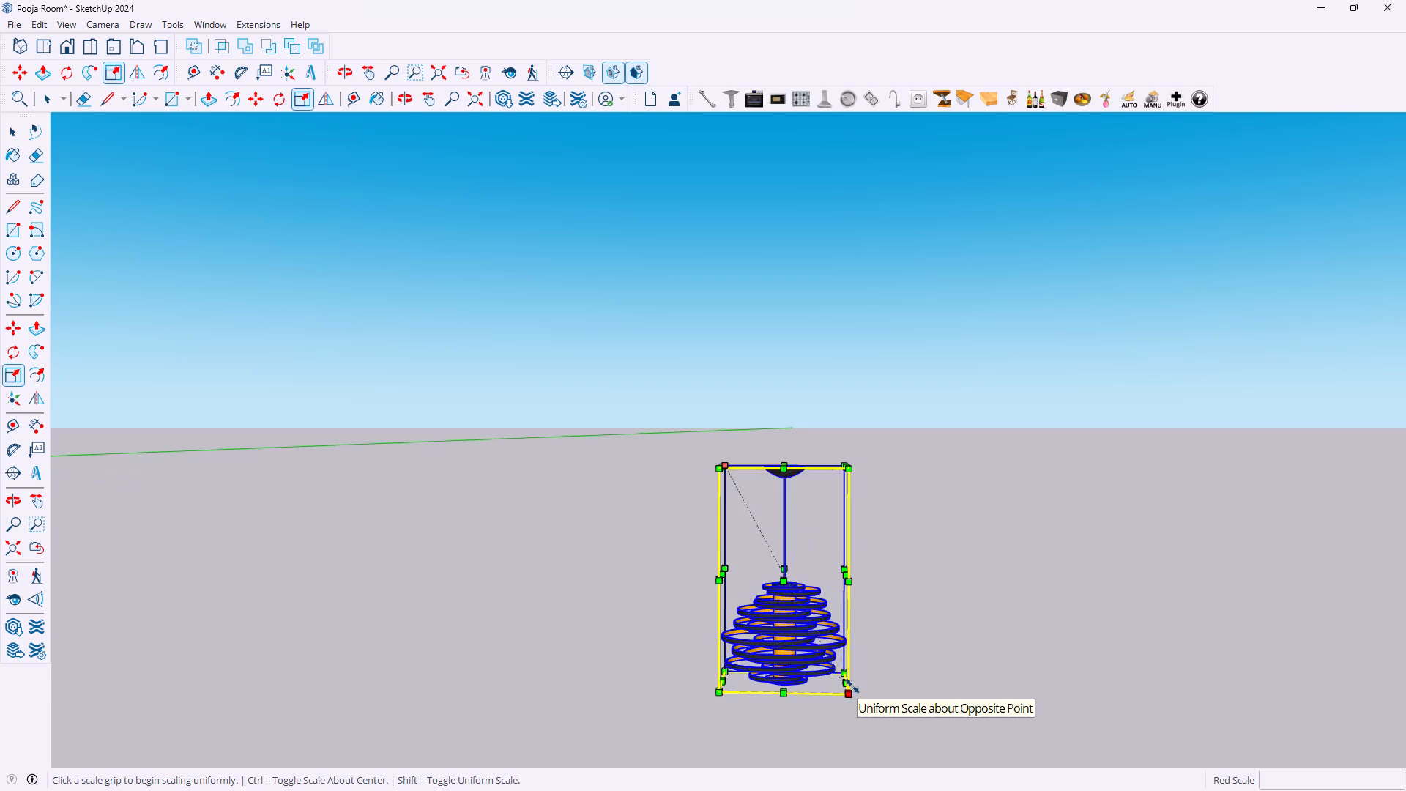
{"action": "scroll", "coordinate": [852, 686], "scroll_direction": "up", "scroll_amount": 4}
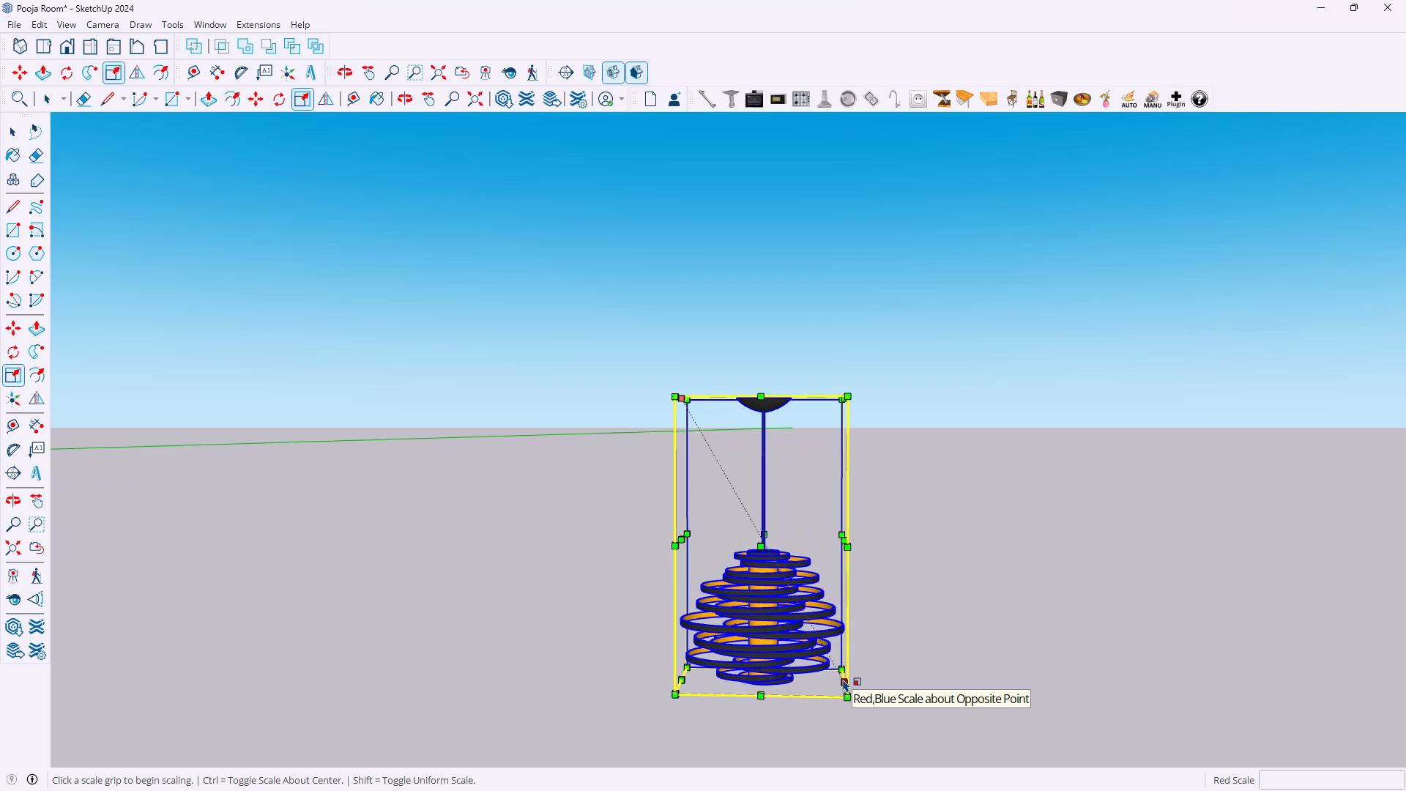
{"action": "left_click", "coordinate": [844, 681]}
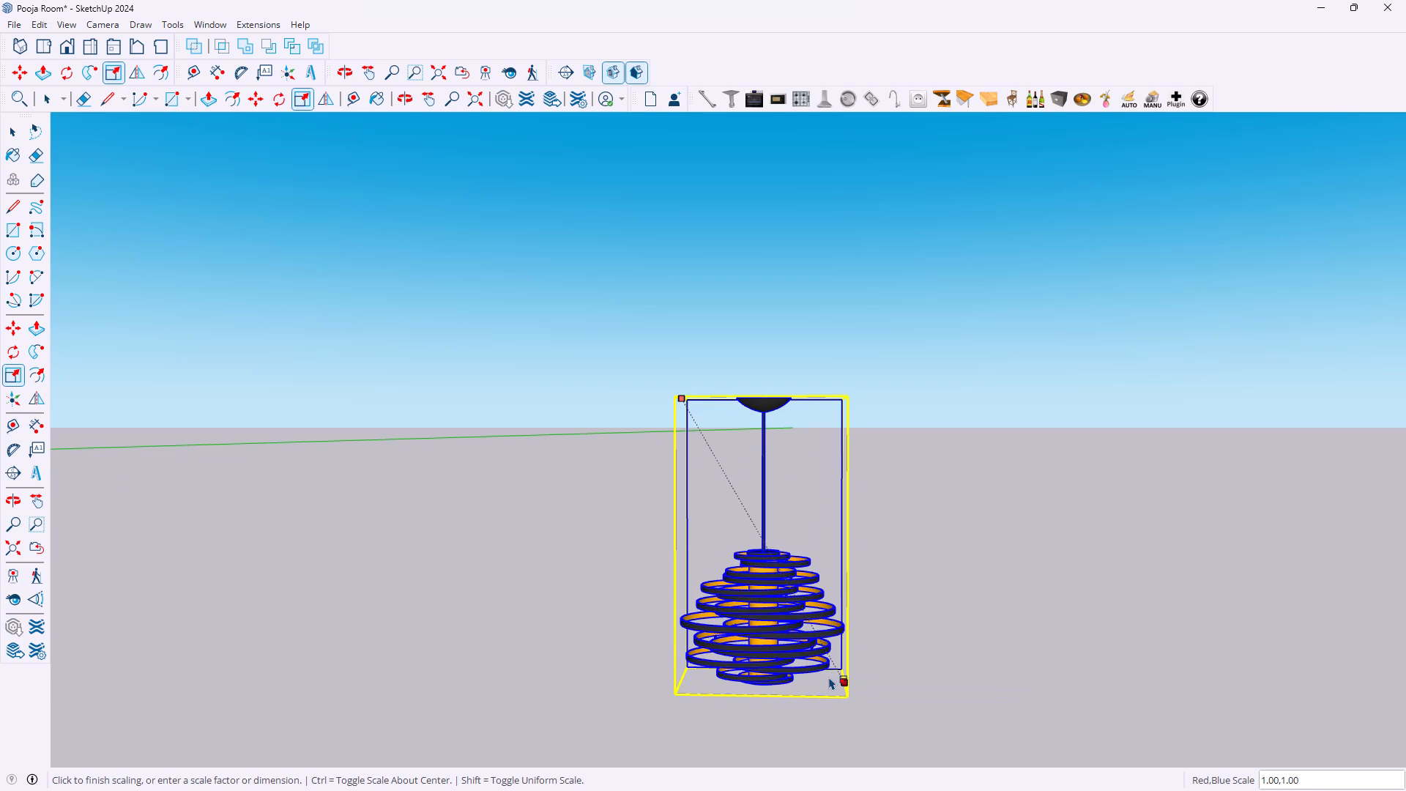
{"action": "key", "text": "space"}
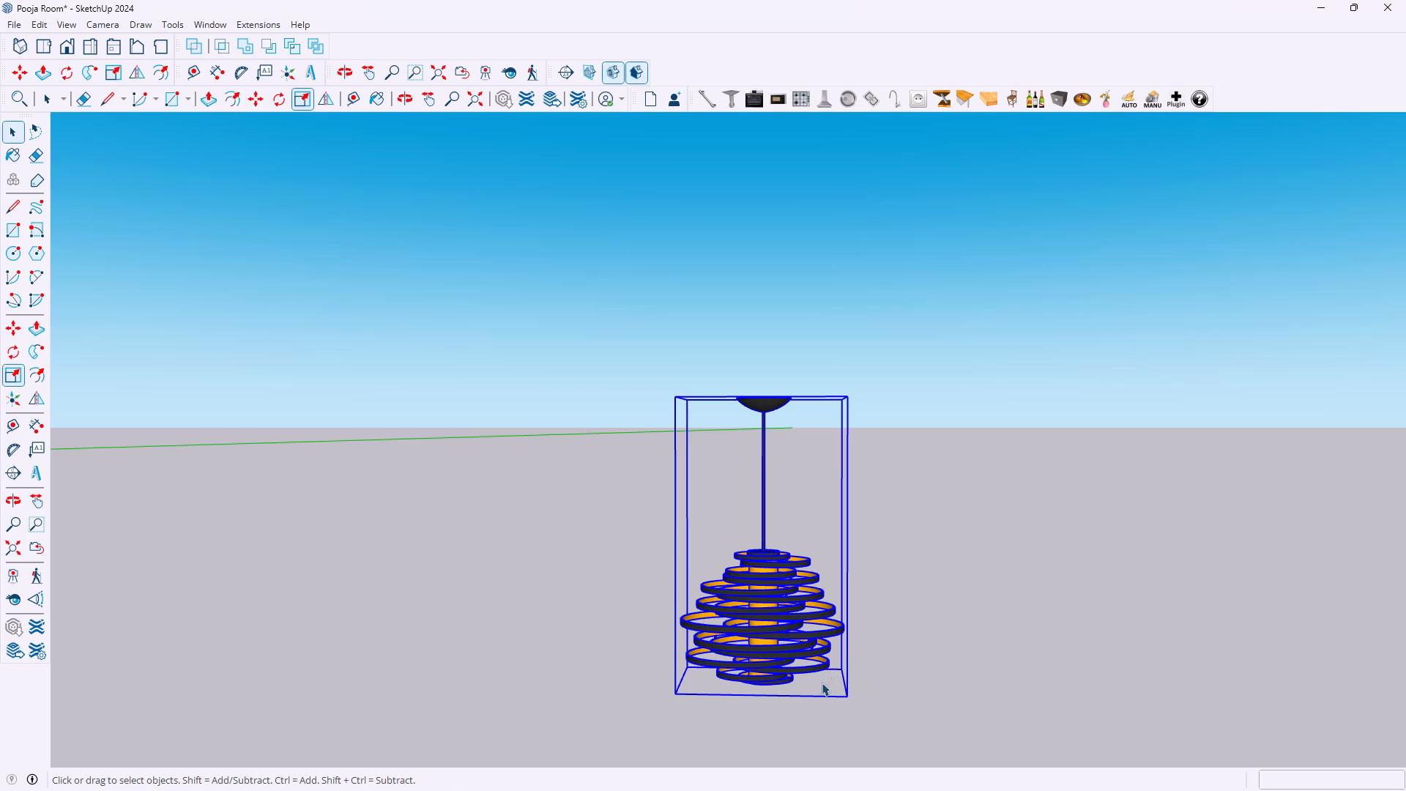
Narrow the pendant light further from both sides with red-axis scales of about 0.95 and 0.93.
{"action": "key", "text": "s"}
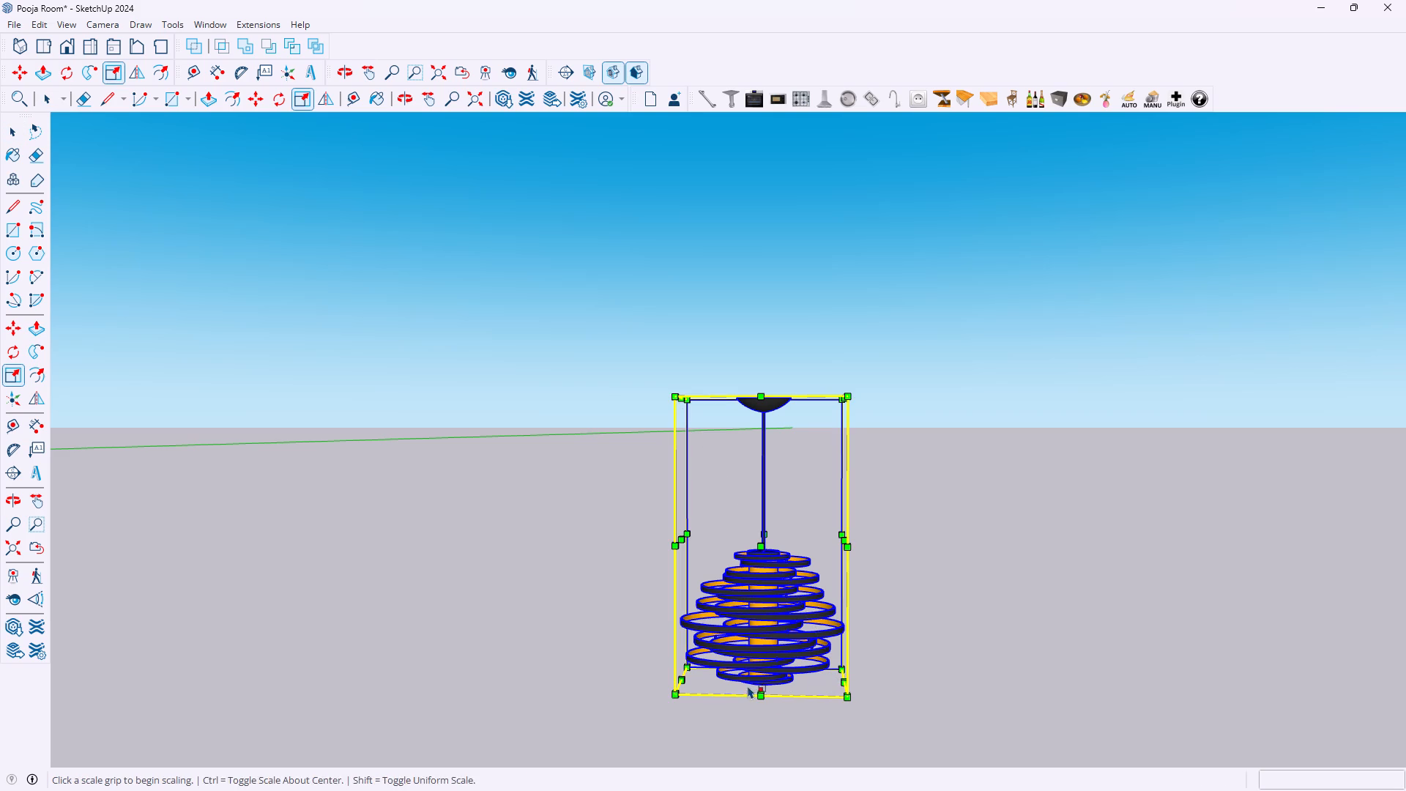
{"action": "middle_click_drag", "start_coordinate": [683, 679], "coordinate": [1227, 677]}
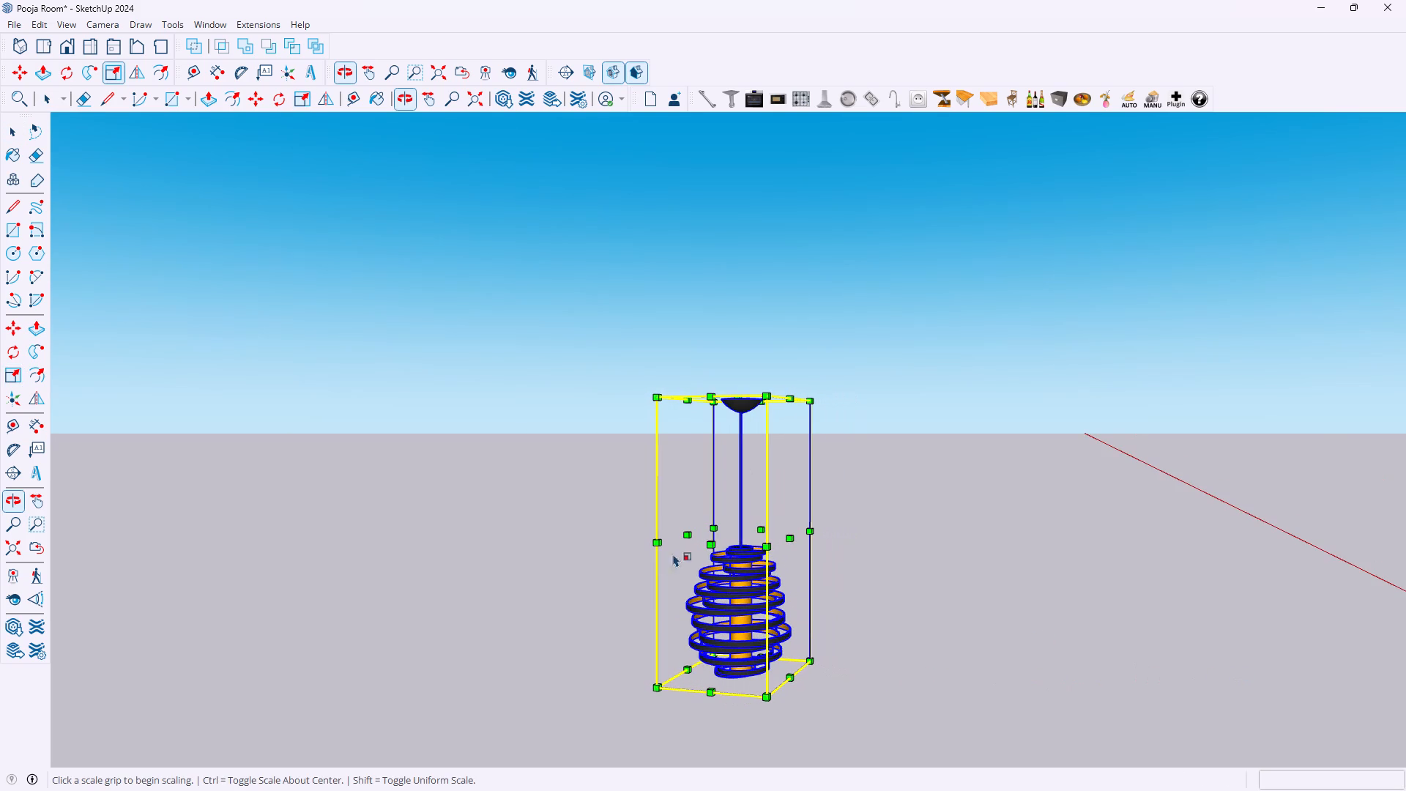
{"action": "left_click", "coordinate": [710, 543]}
{"action": "left_click", "coordinate": [713, 541]}
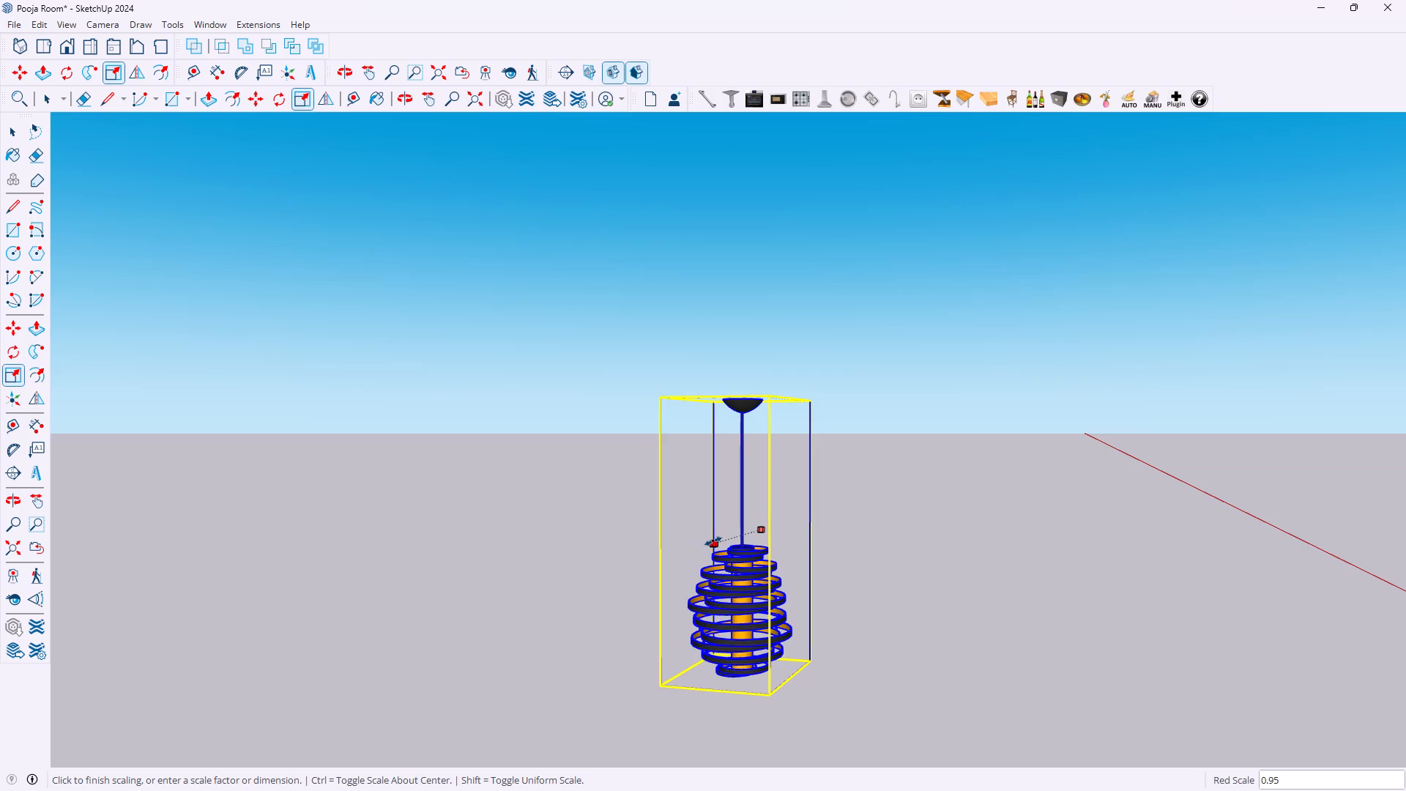
{"action": "middle_click_drag", "start_coordinate": [713, 541], "coordinate": [281, 541]}
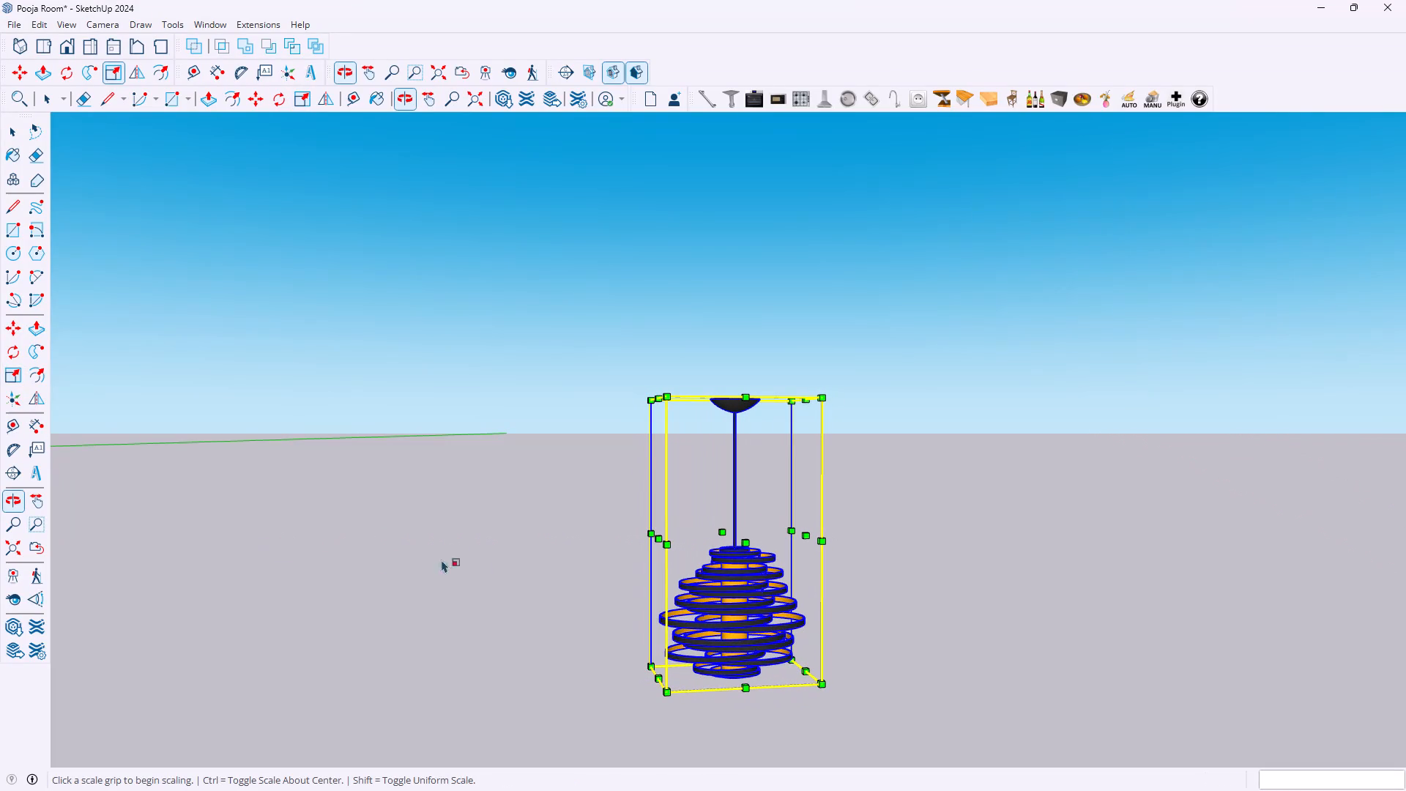
{"action": "middle_click_drag", "start_coordinate": [893, 585], "coordinate": [774, 586]}
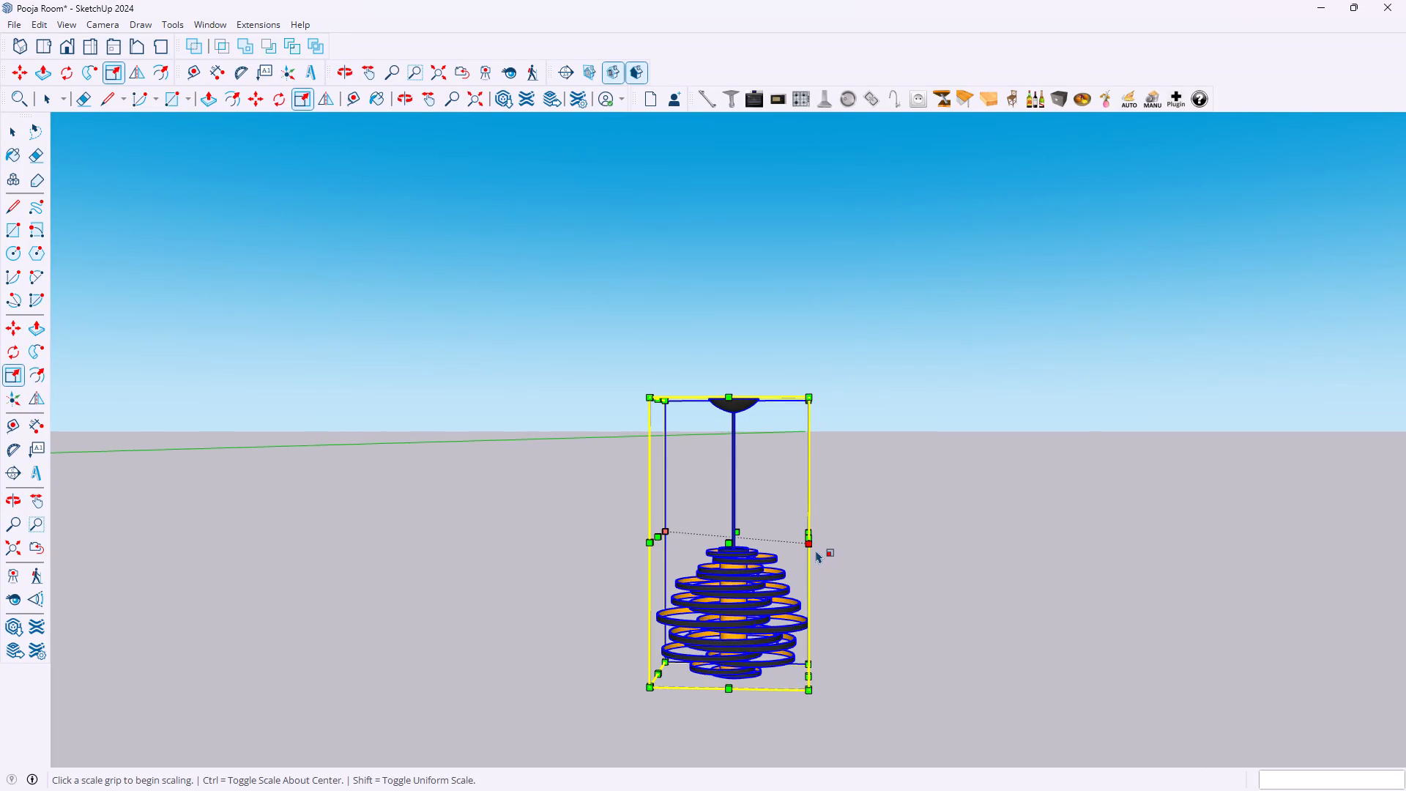
{"action": "left_click", "coordinate": [814, 535]}
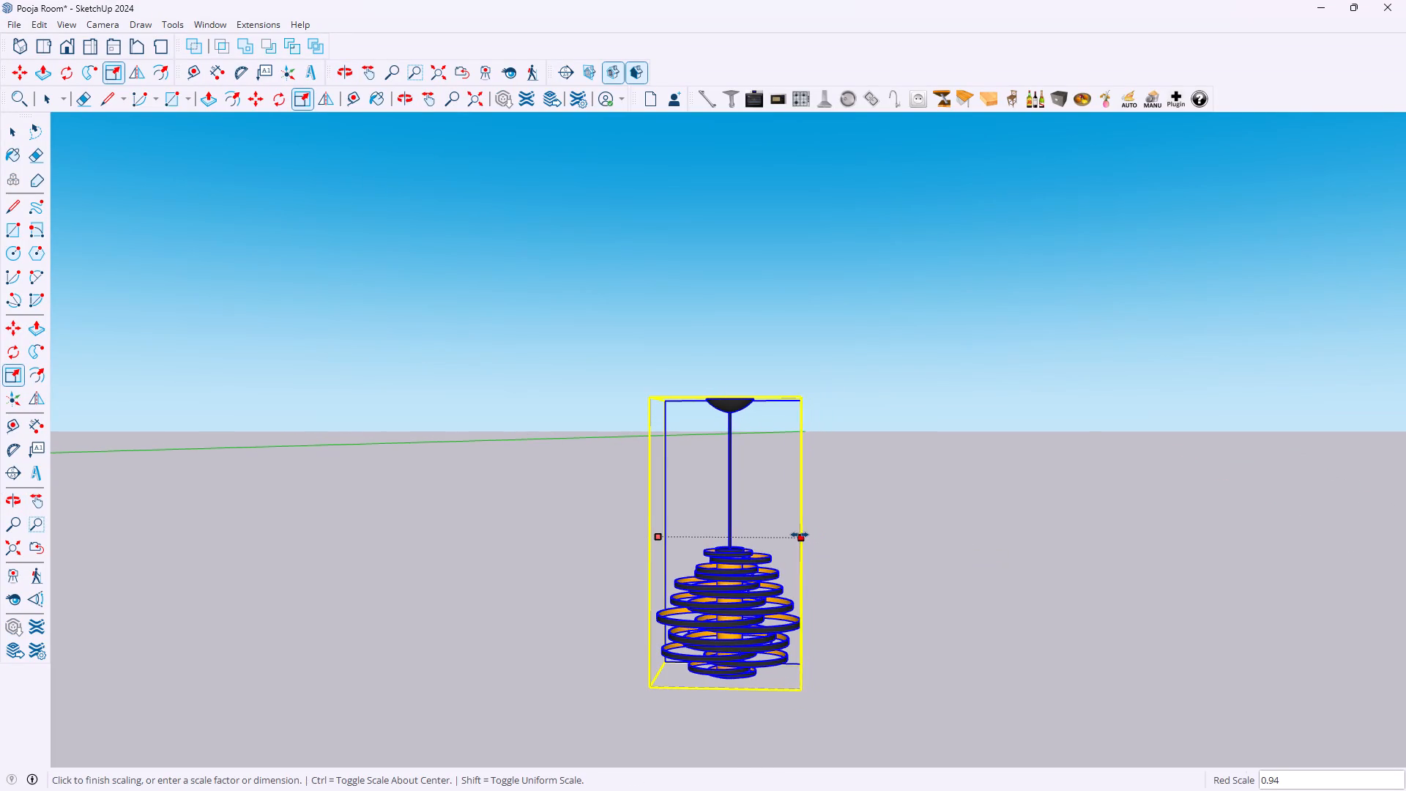
{"action": "left_click", "coordinate": [798, 535]}
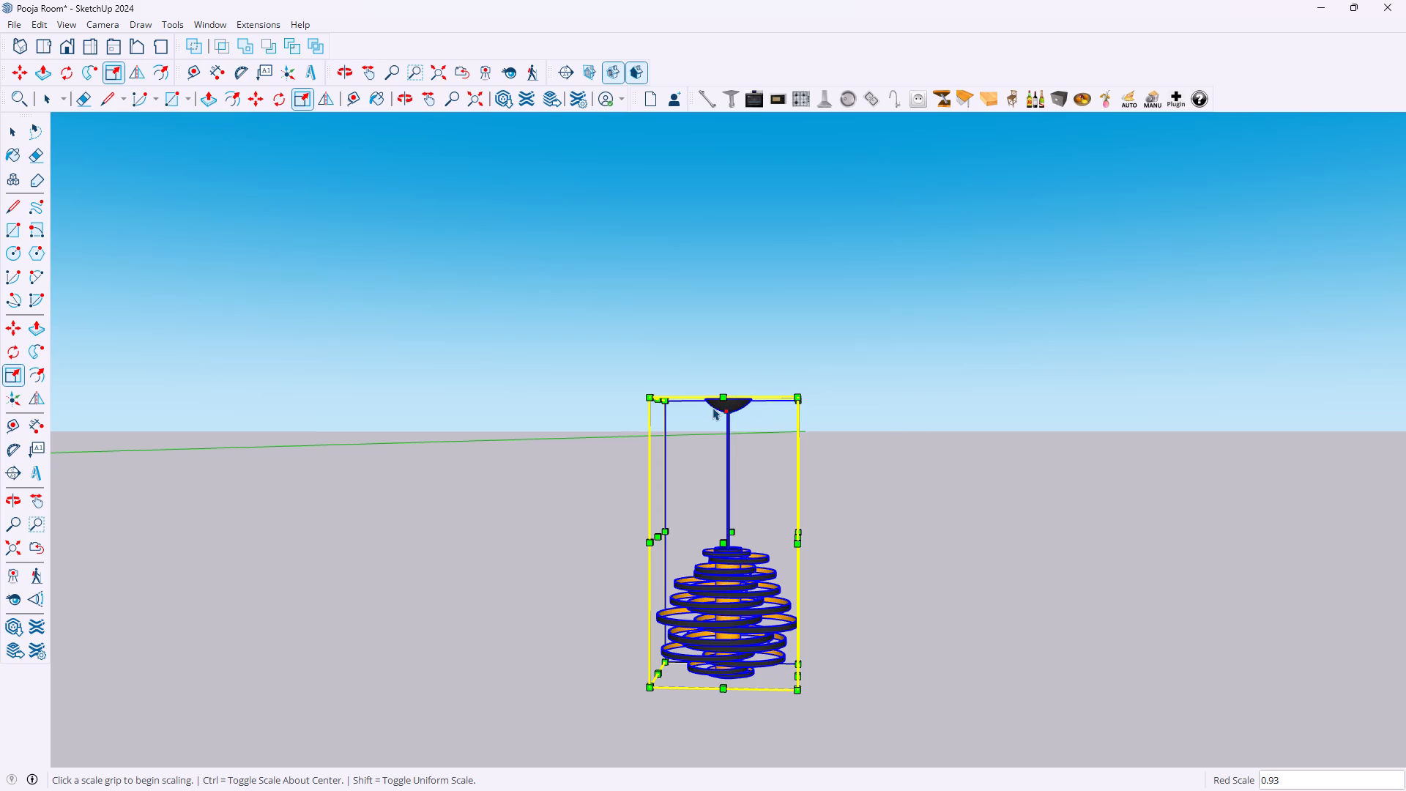
Leave the pendant light's blue-axis scale at about 1.00 and reduce its width once more along the red axis.
{"action": "middle_click_drag", "start_coordinate": [788, 401], "coordinate": [718, 426]}
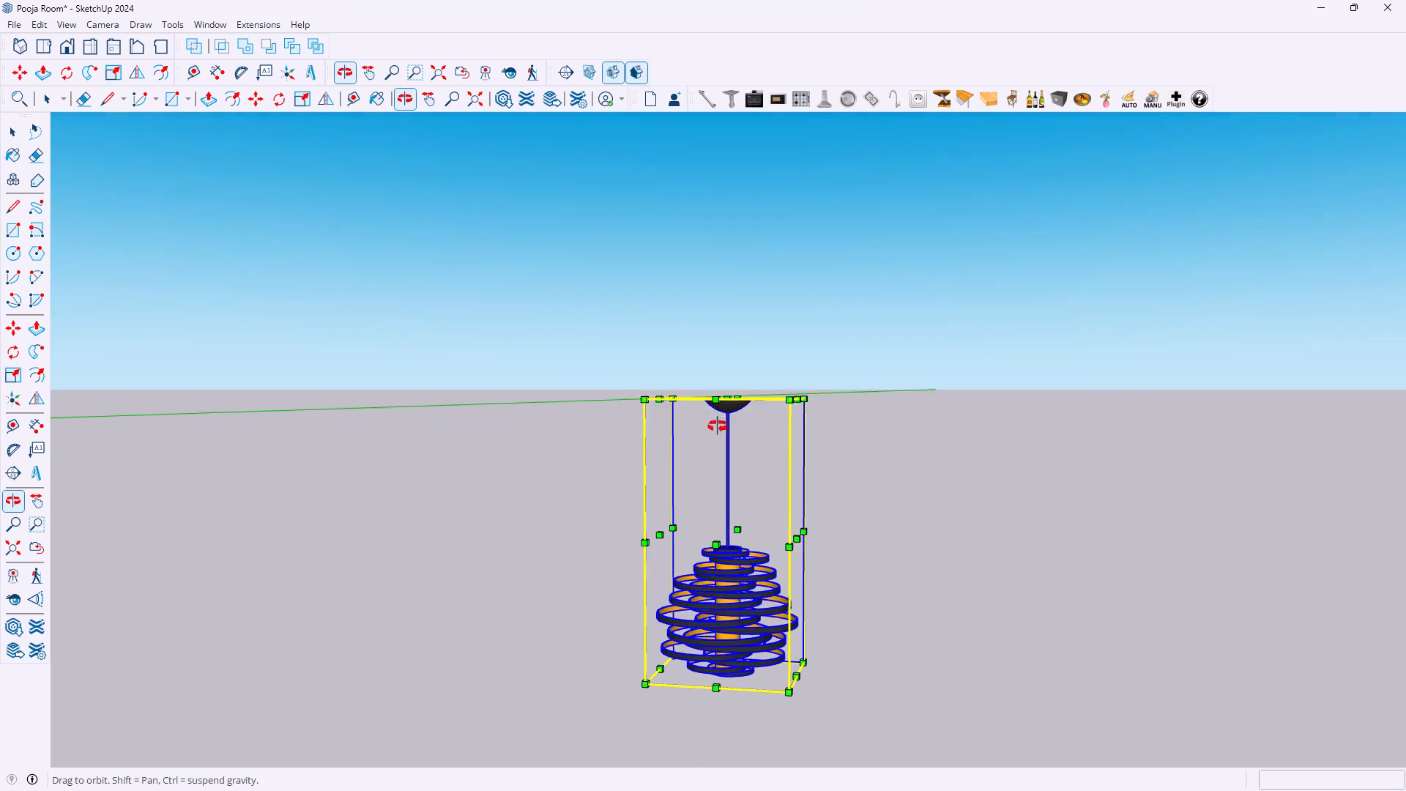
{"action": "middle_click_drag", "start_coordinate": [718, 426], "coordinate": [691, 438]}
{"action": "left_click", "coordinate": [724, 393]}
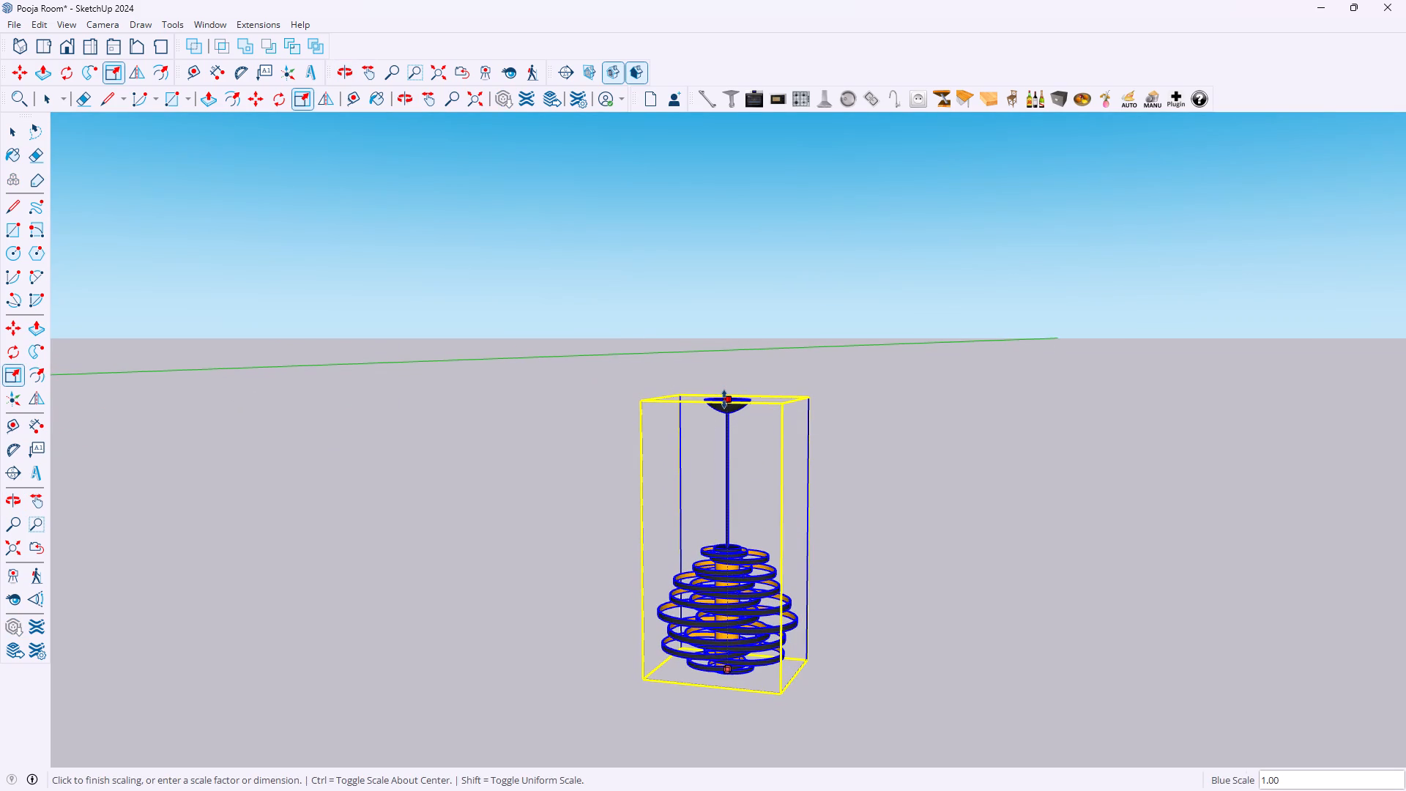
{"action": "left_click", "coordinate": [724, 401]}
{"action": "left_click", "coordinate": [798, 540]}
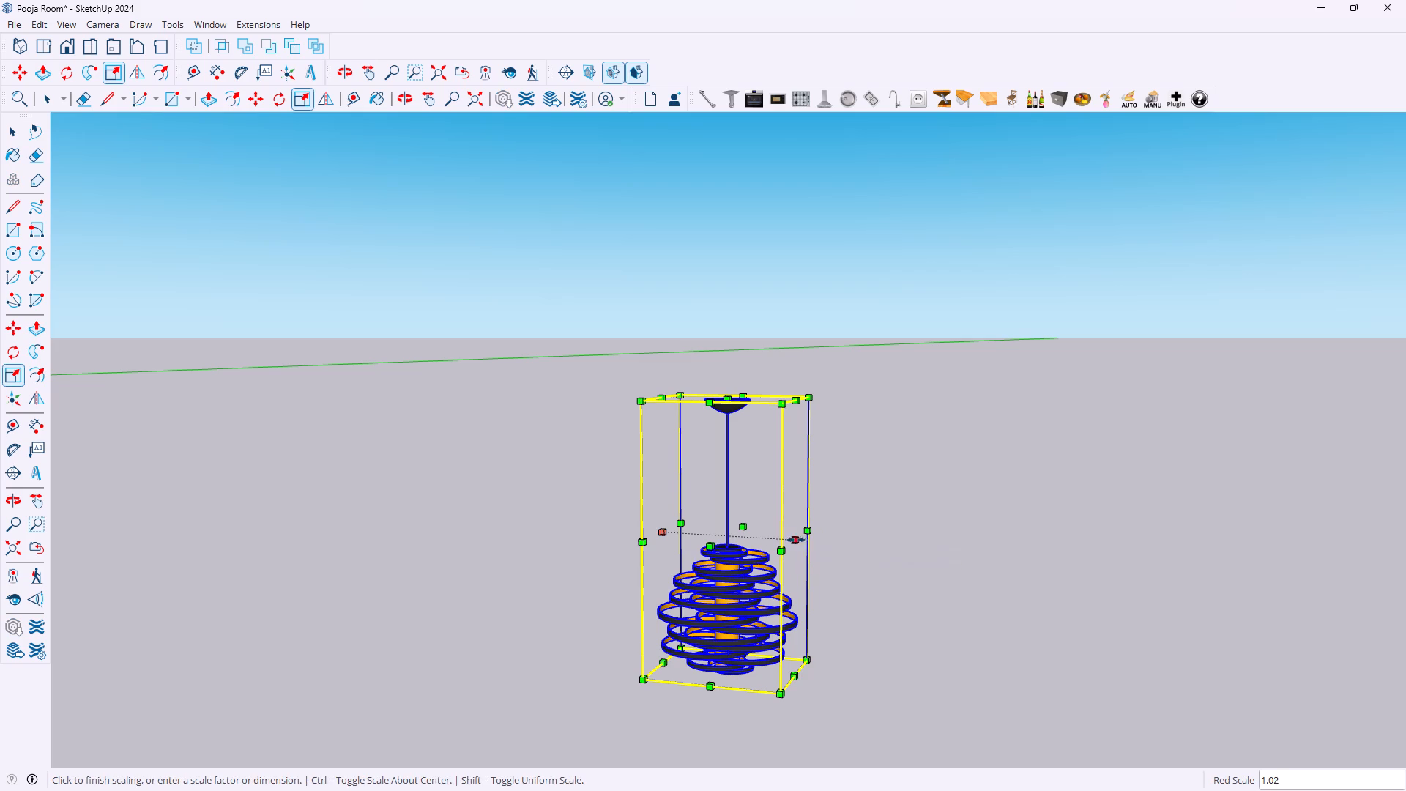
{"action": "left_click", "coordinate": [781, 536]}
{"action": "middle_click_drag", "start_coordinate": [781, 535], "coordinate": [933, 484]}
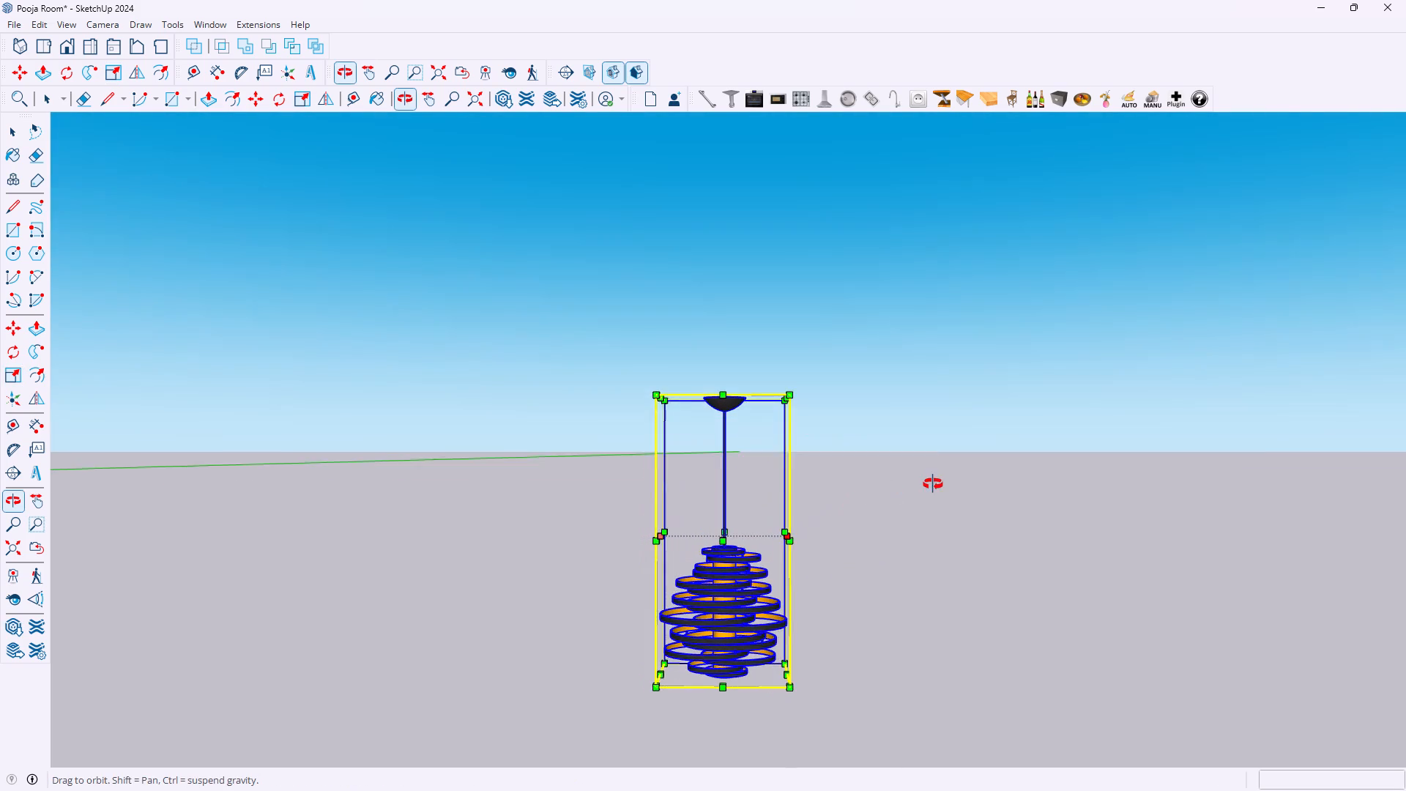
{"action": "middle_click_drag", "start_coordinate": [933, 484], "coordinate": [944, 482]}
{"action": "left_click", "coordinate": [937, 512]}
Move the pendant light by the top of its ceiling cap to the front underside of the pooja unit's middle left shelf.
{"action": "scroll", "coordinate": [940, 515], "scroll_direction": "down", "scroll_amount": 5}
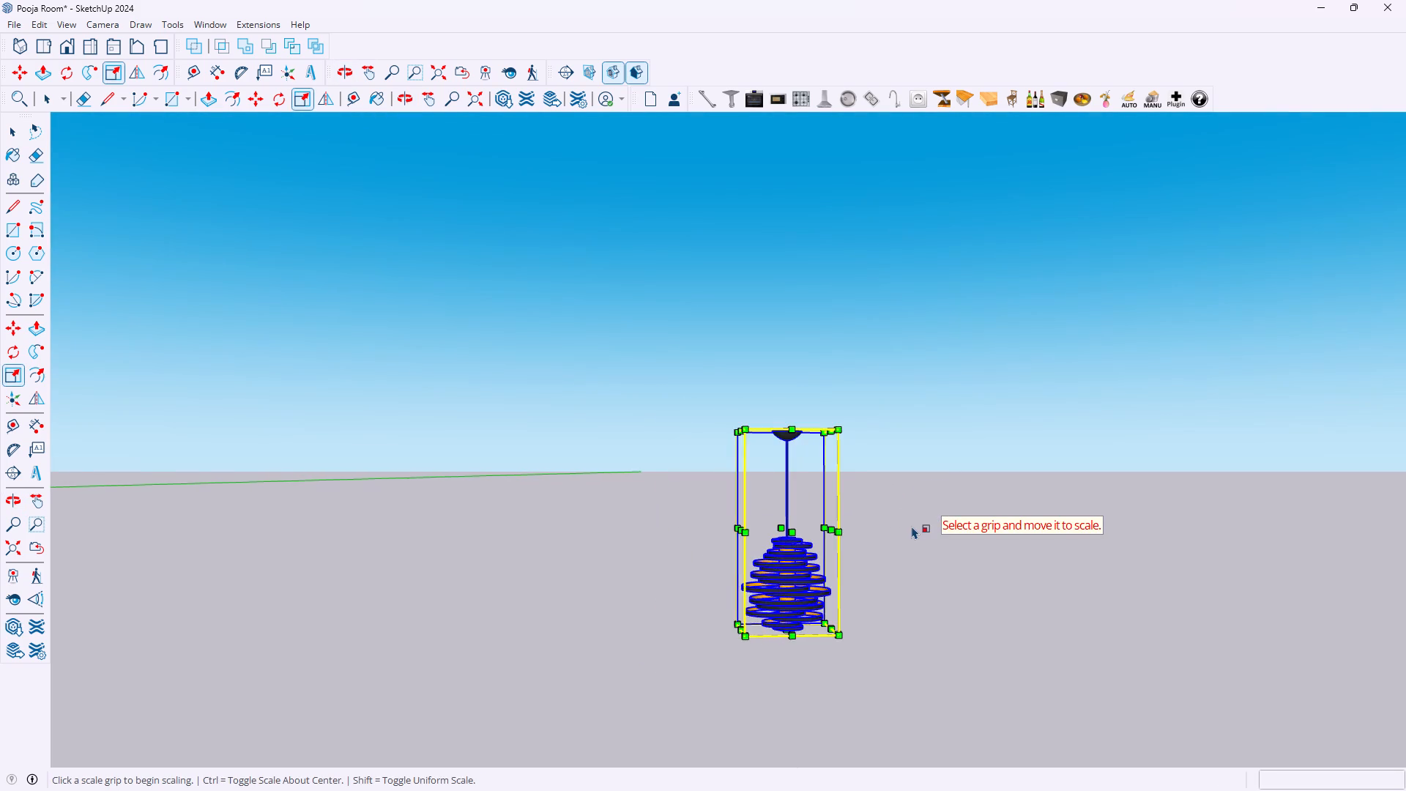
{"action": "scroll", "coordinate": [912, 526], "scroll_direction": "down", "scroll_amount": 15}
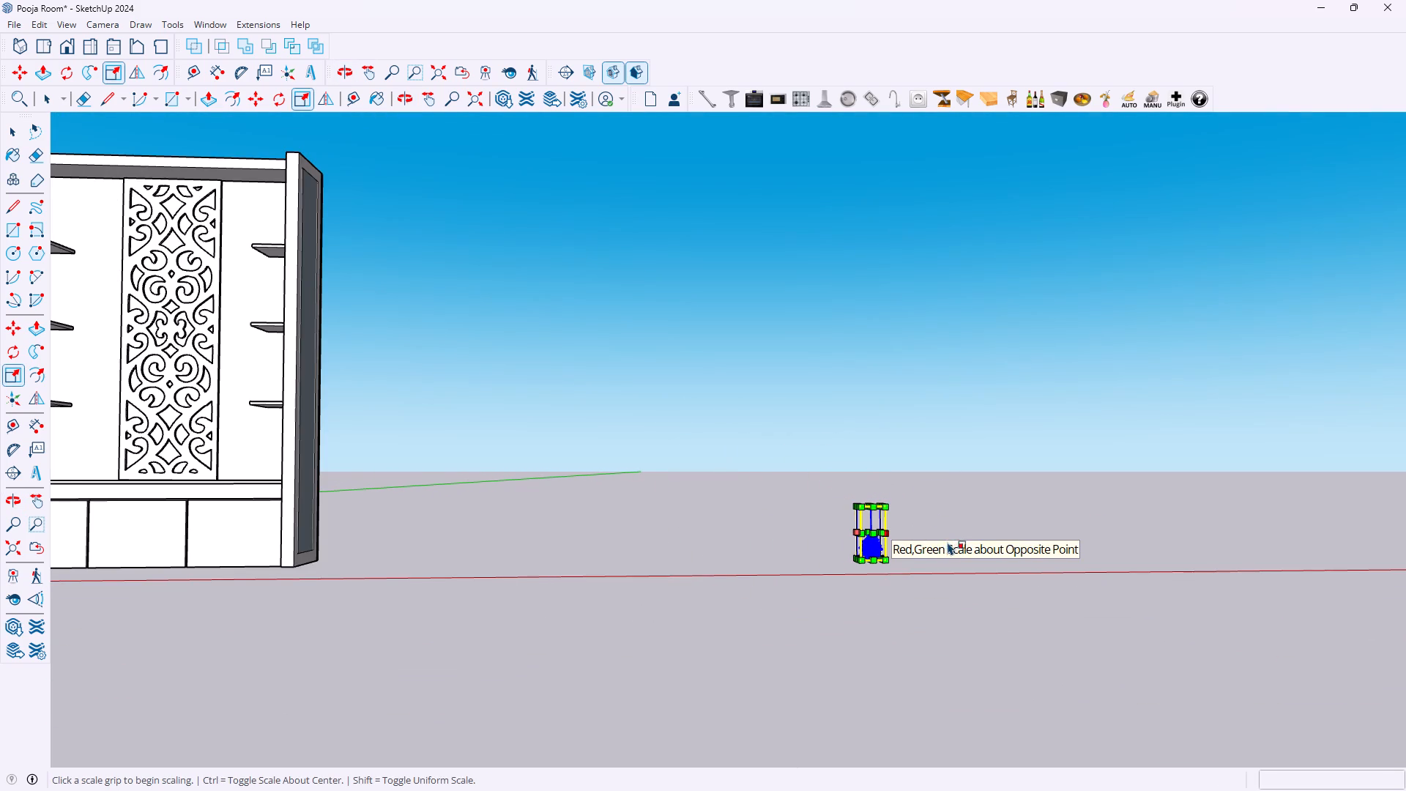
{"action": "scroll", "coordinate": [970, 533], "scroll_direction": "up", "scroll_amount": 3}
{"action": "key", "text": "m"}
{"action": "scroll", "coordinate": [907, 510], "scroll_direction": "up", "scroll_amount": 8}
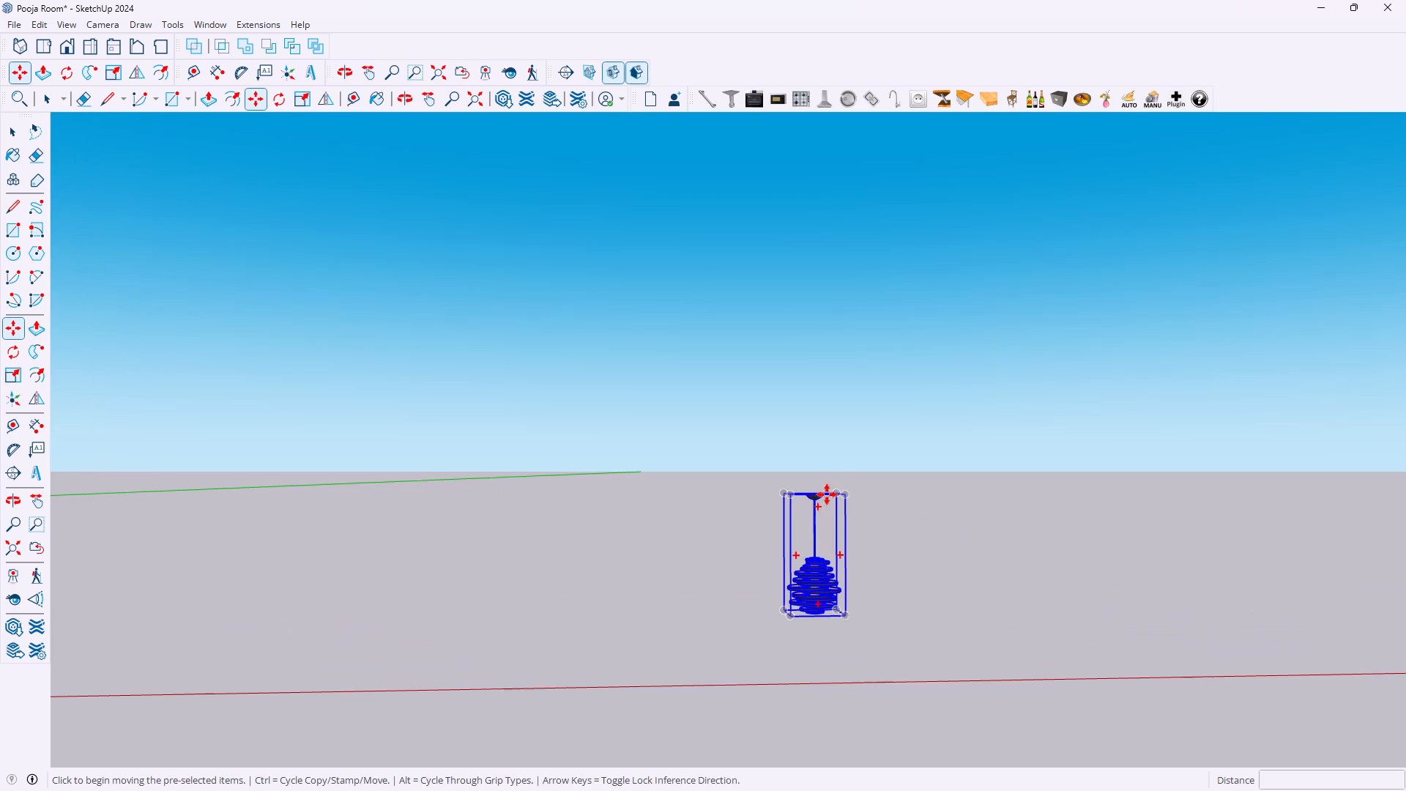
{"action": "middle_click_drag", "start_coordinate": [833, 490], "coordinate": [715, 543]}
{"action": "scroll", "coordinate": [814, 489], "scroll_direction": "up", "scroll_amount": 3}
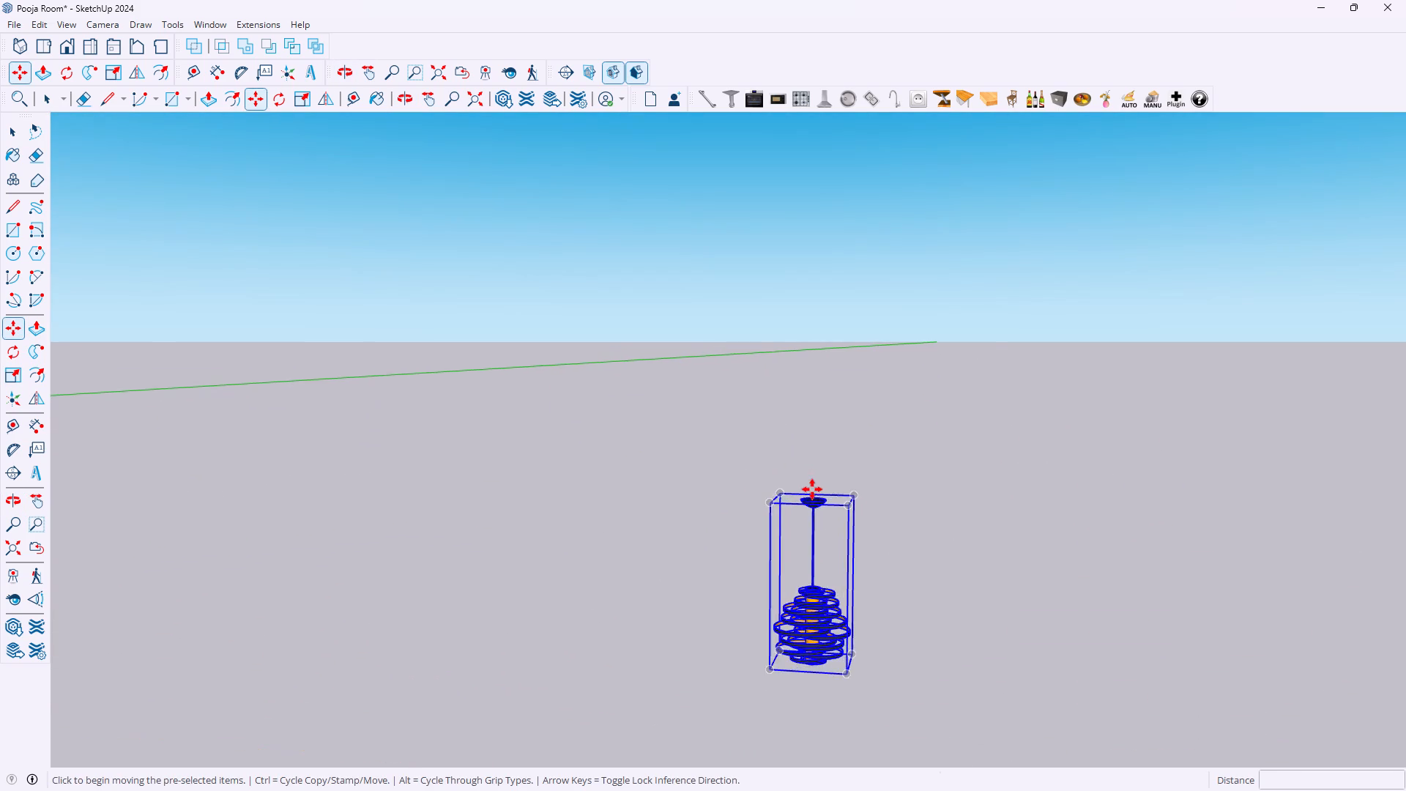
{"action": "scroll", "coordinate": [812, 489], "scroll_direction": "up", "scroll_amount": 8}
{"action": "left_click", "coordinate": [817, 495]}
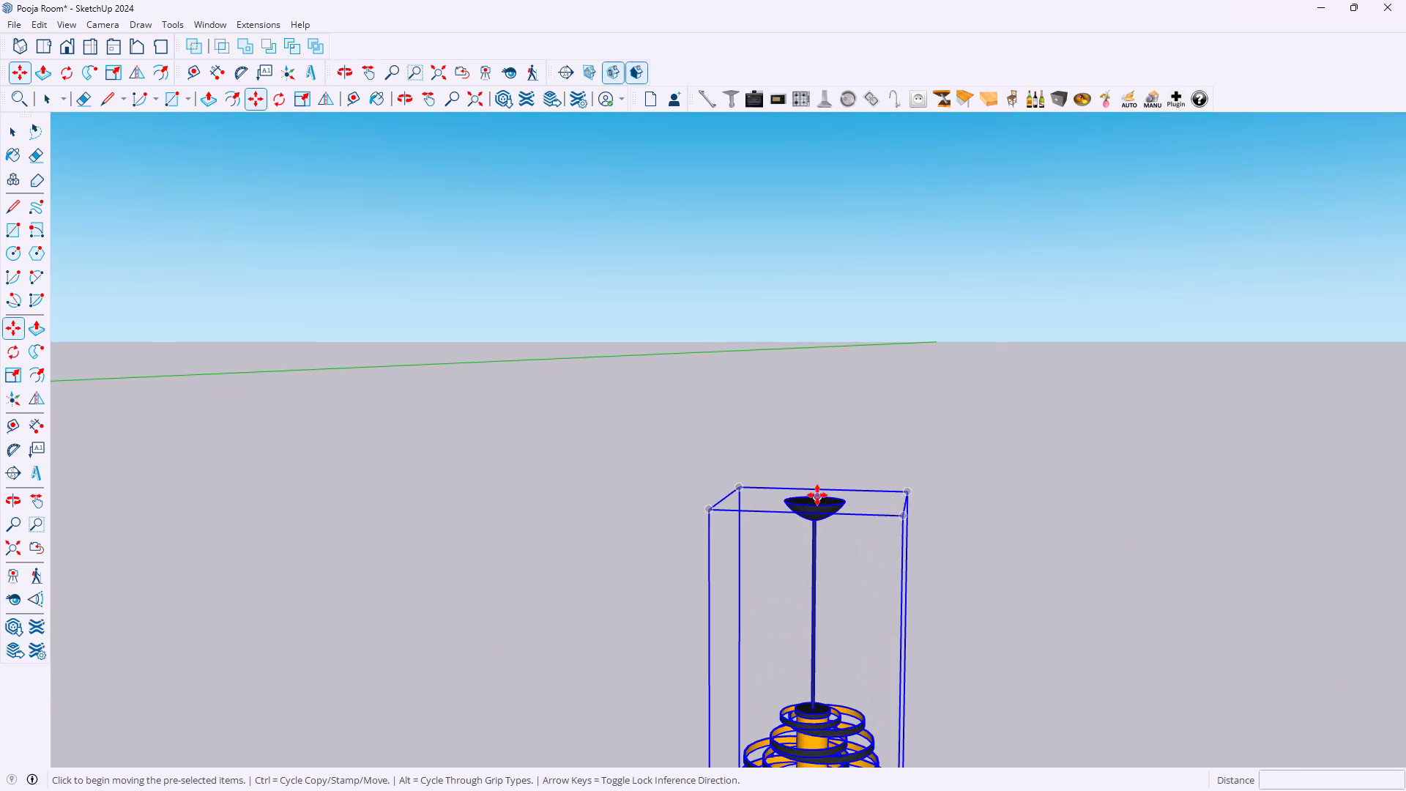
{"action": "scroll", "coordinate": [684, 444], "scroll_direction": "down", "scroll_amount": 10}
{"action": "scroll", "coordinate": [678, 478], "scroll_direction": "down", "scroll_amount": 11}
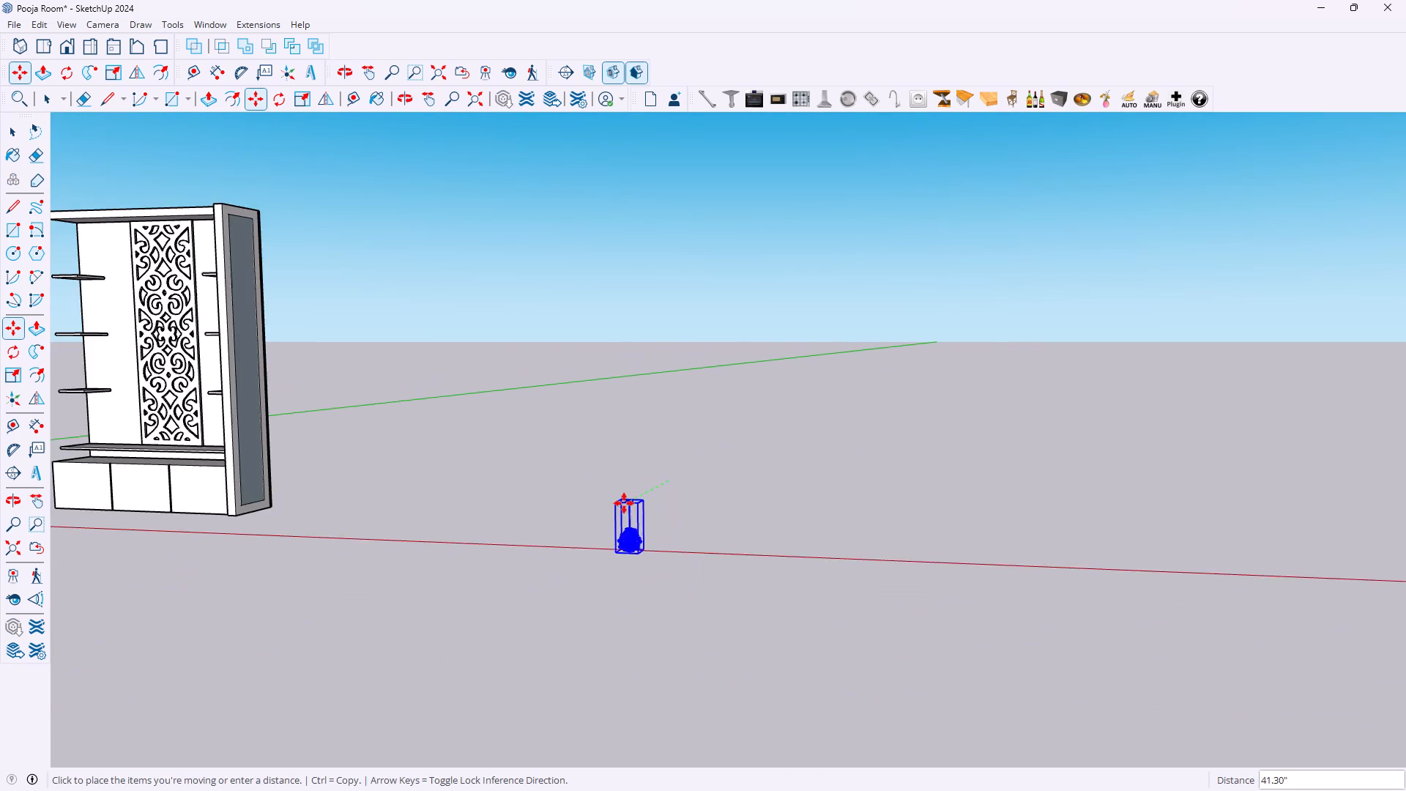
{"action": "scroll", "coordinate": [393, 461], "scroll_direction": "down", "scroll_amount": 4}
{"action": "scroll", "coordinate": [128, 384], "scroll_direction": "up", "scroll_amount": 9}
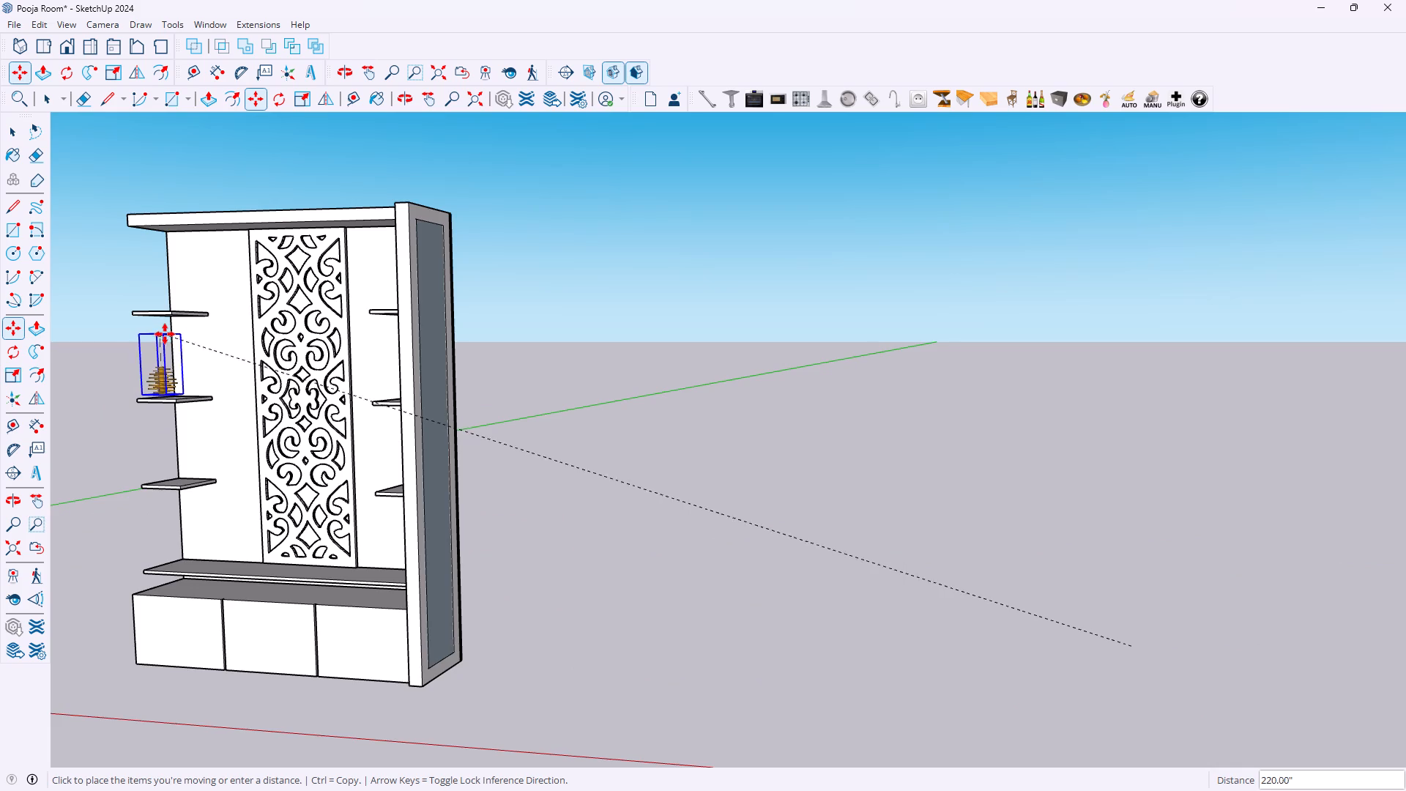
{"action": "scroll", "coordinate": [165, 334], "scroll_direction": "up", "scroll_amount": 1}
{"action": "middle_click_drag", "start_coordinate": [172, 333], "coordinate": [294, 310]}
{"action": "scroll", "coordinate": [119, 351], "scroll_direction": "down", "scroll_amount": 3}
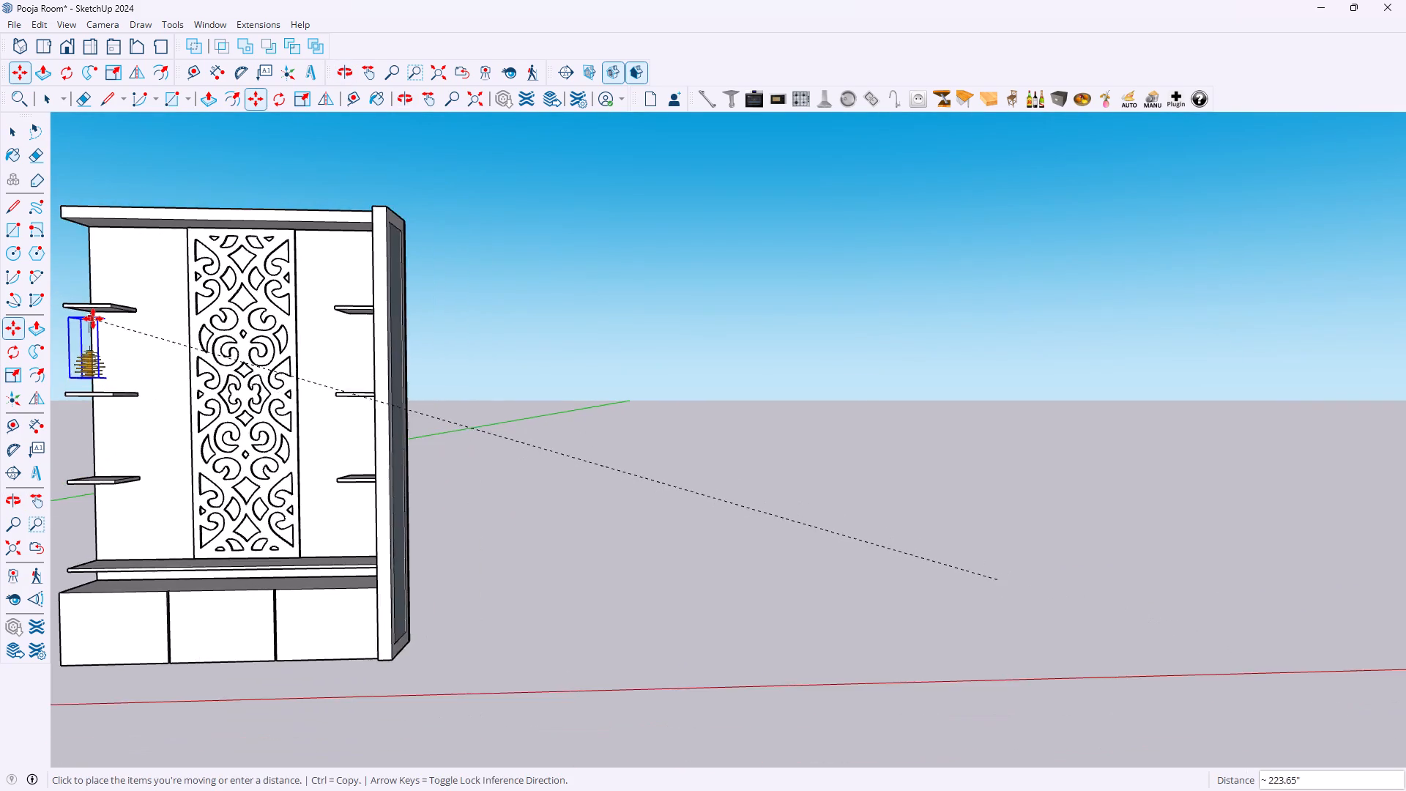
{"action": "scroll", "coordinate": [94, 319], "scroll_direction": "down", "scroll_amount": 3}
{"action": "scroll", "coordinate": [108, 316], "scroll_direction": "up", "scroll_amount": 13}
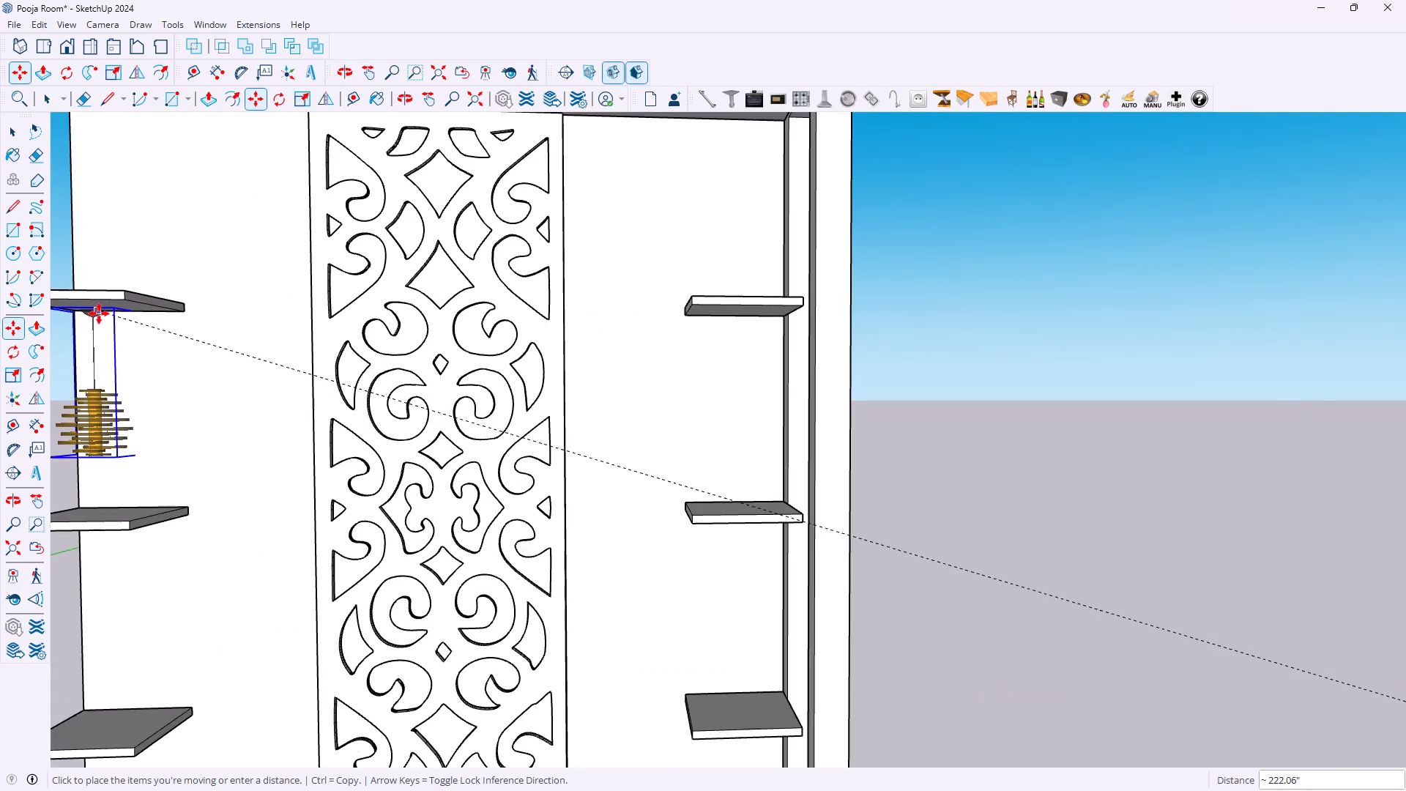
{"action": "scroll", "coordinate": [99, 313], "scroll_direction": "up", "scroll_amount": 9}
{"action": "scroll", "coordinate": [103, 311], "scroll_direction": "down", "scroll_amount": 4}
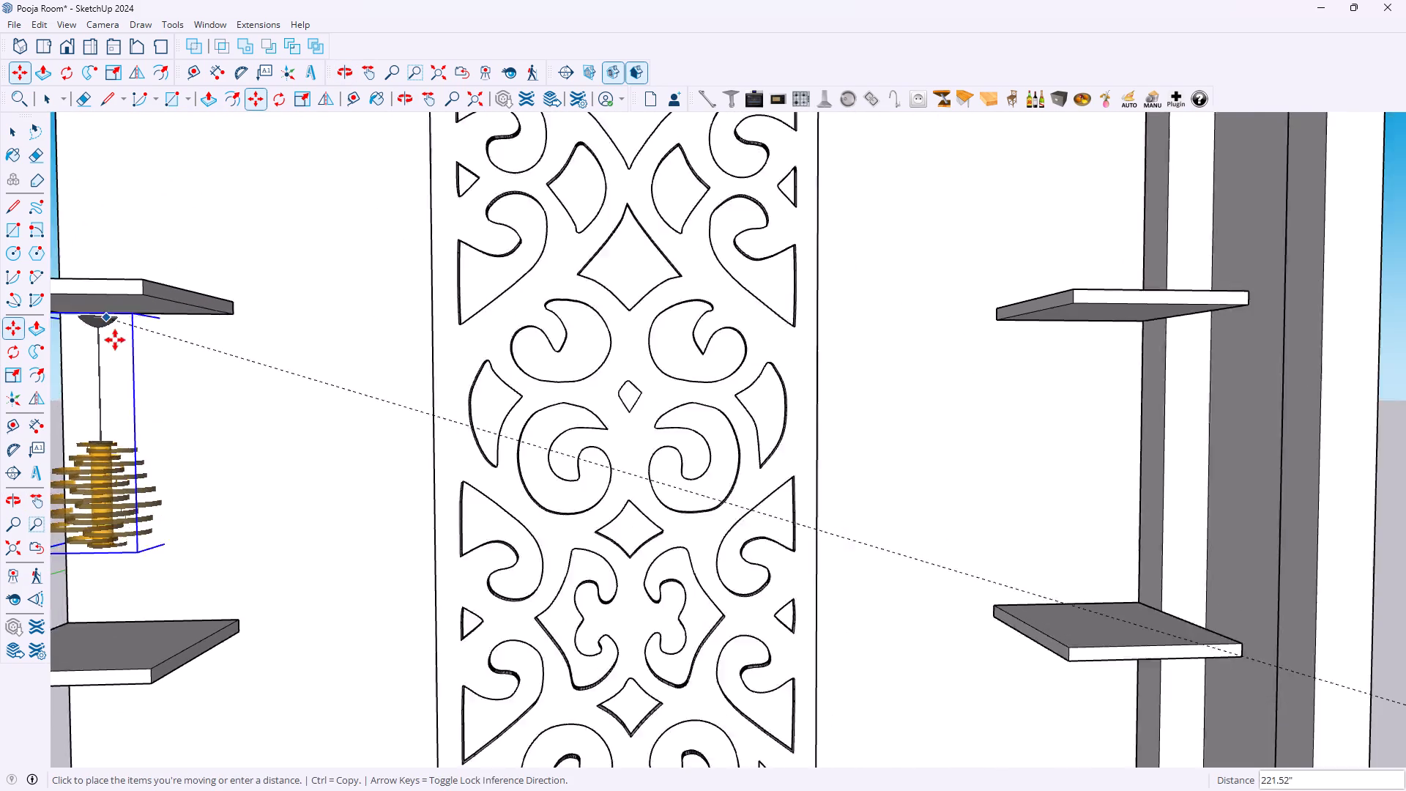
{"action": "scroll", "coordinate": [115, 340], "scroll_direction": "down", "scroll_amount": 6}
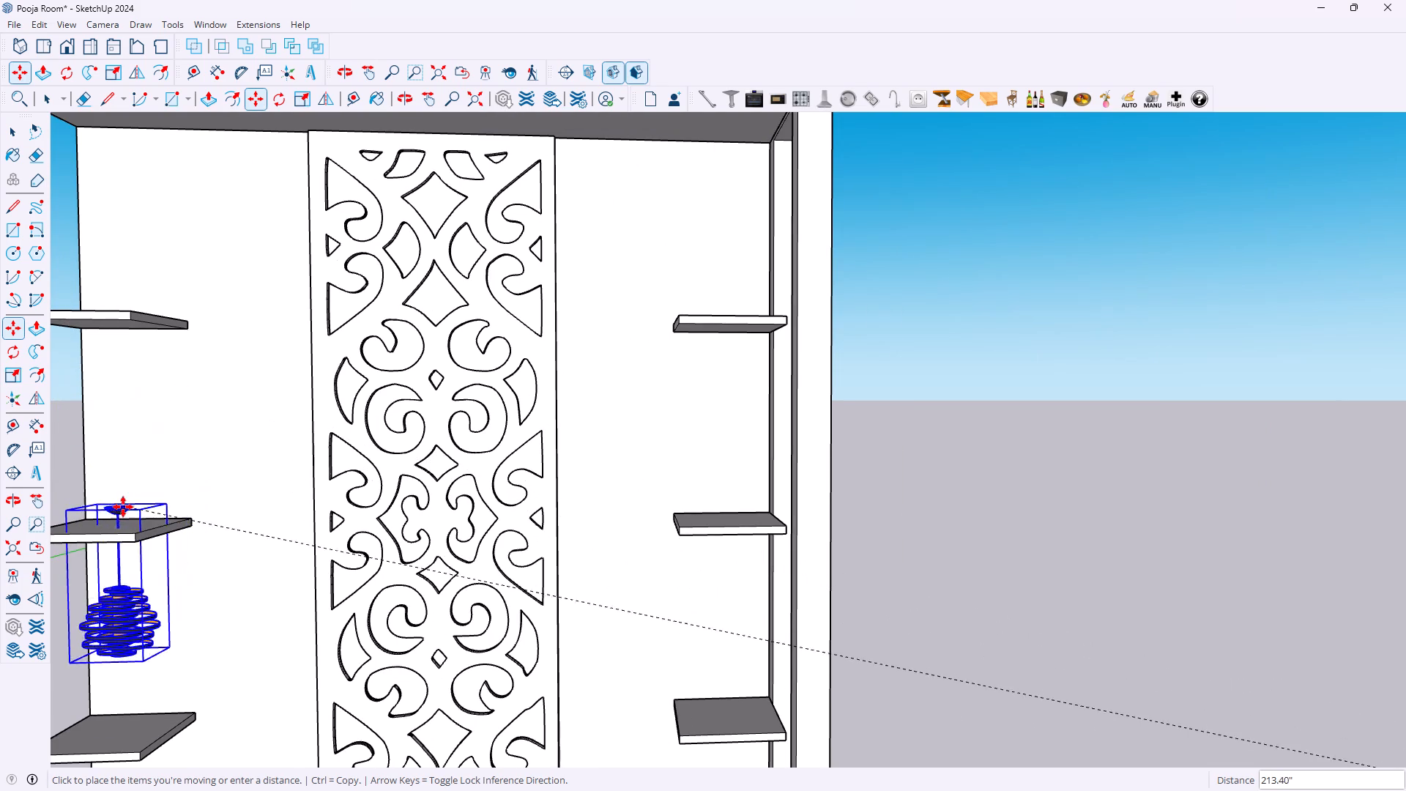
{"action": "left_click", "coordinate": [108, 540]}
Place a guide line across the underside of the top left shelf, about 5.91" in front of its back edge.
{"action": "scroll", "coordinate": [126, 436], "scroll_direction": "down", "scroll_amount": 2}
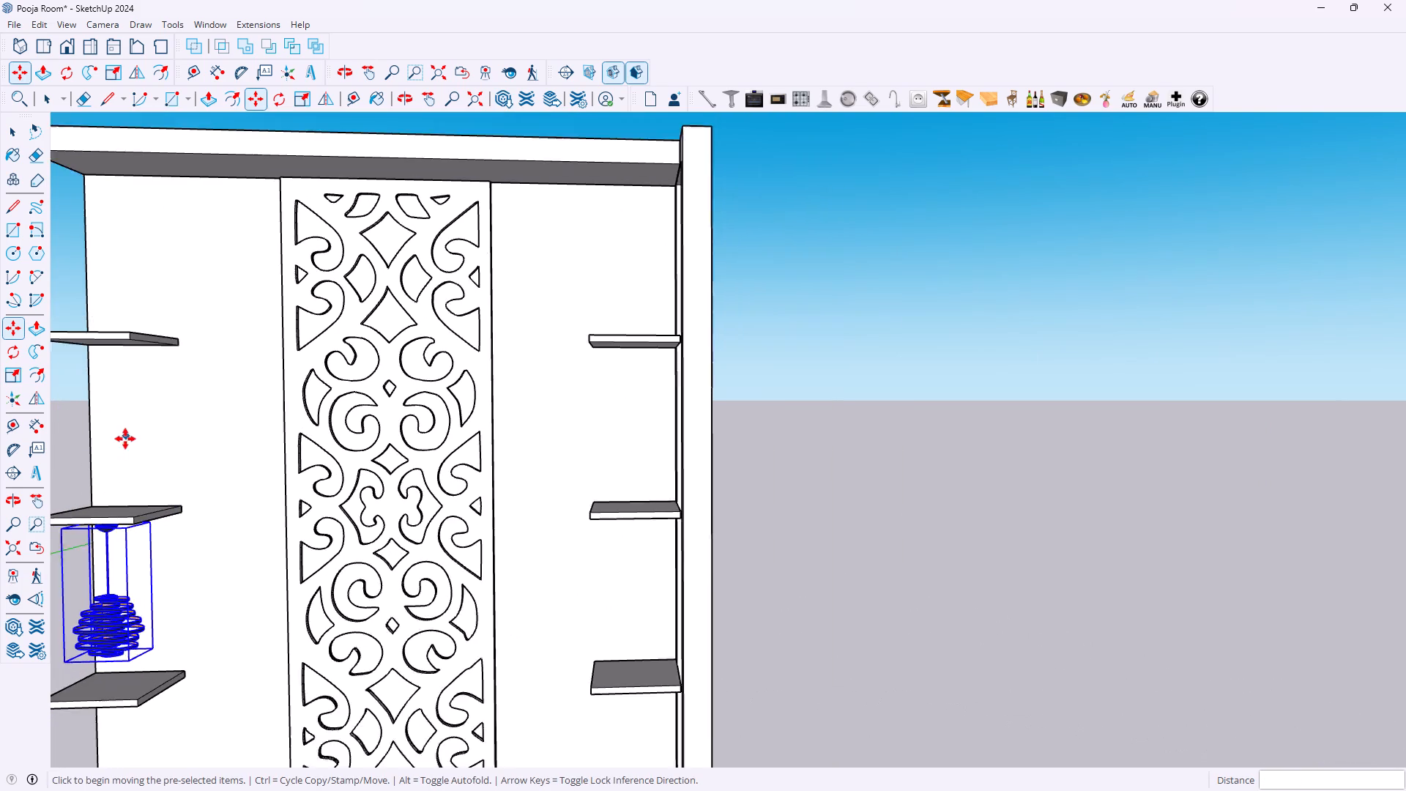
{"action": "scroll", "coordinate": [125, 439], "scroll_direction": "down", "scroll_amount": 2}
{"action": "middle_click_drag", "start_coordinate": [94, 434], "coordinate": [468, 377]}
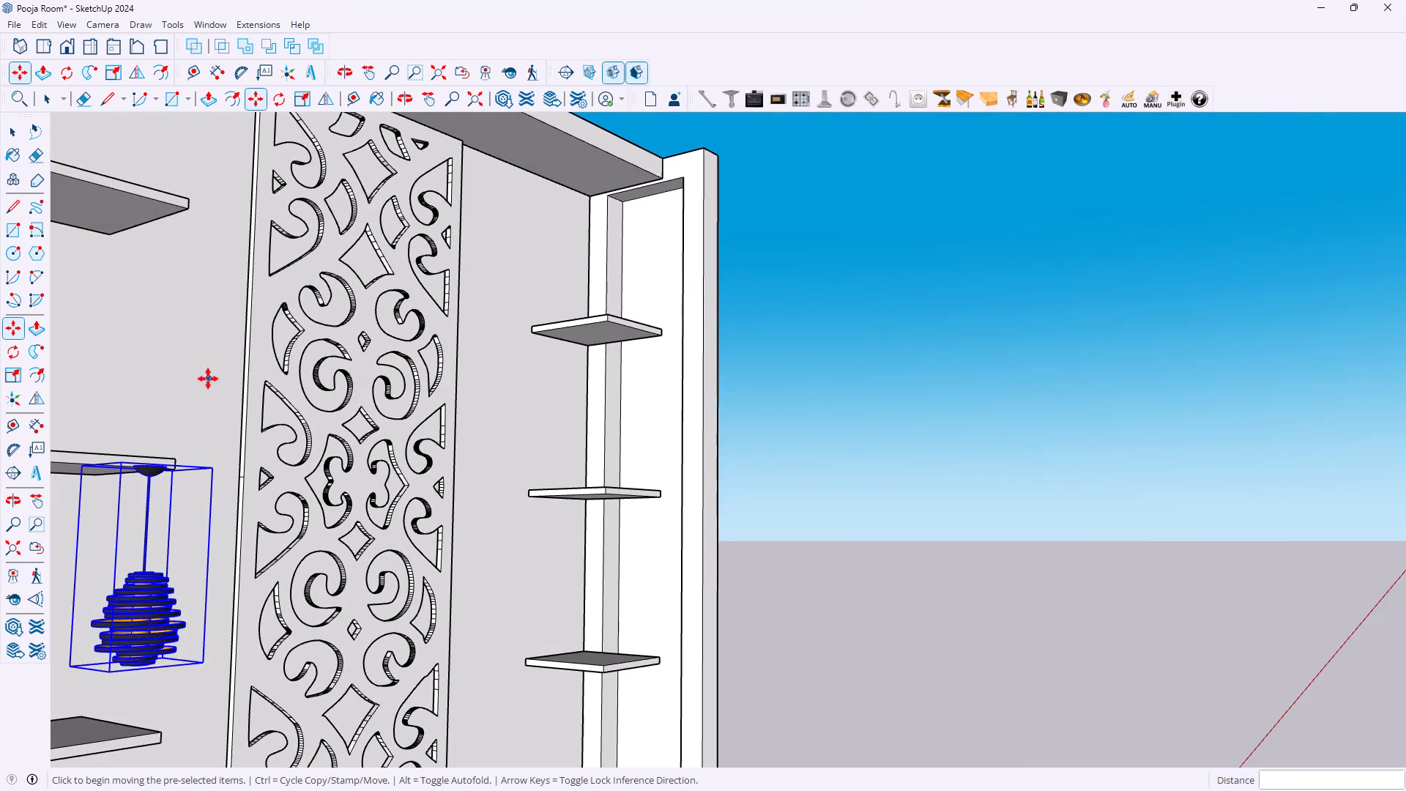
{"action": "scroll", "coordinate": [208, 379], "scroll_direction": "down", "scroll_amount": 4}
{"action": "scroll", "coordinate": [280, 391], "scroll_direction": "down", "scroll_amount": 4}
{"action": "middle_click_drag", "start_coordinate": [113, 365], "coordinate": [307, 362]}
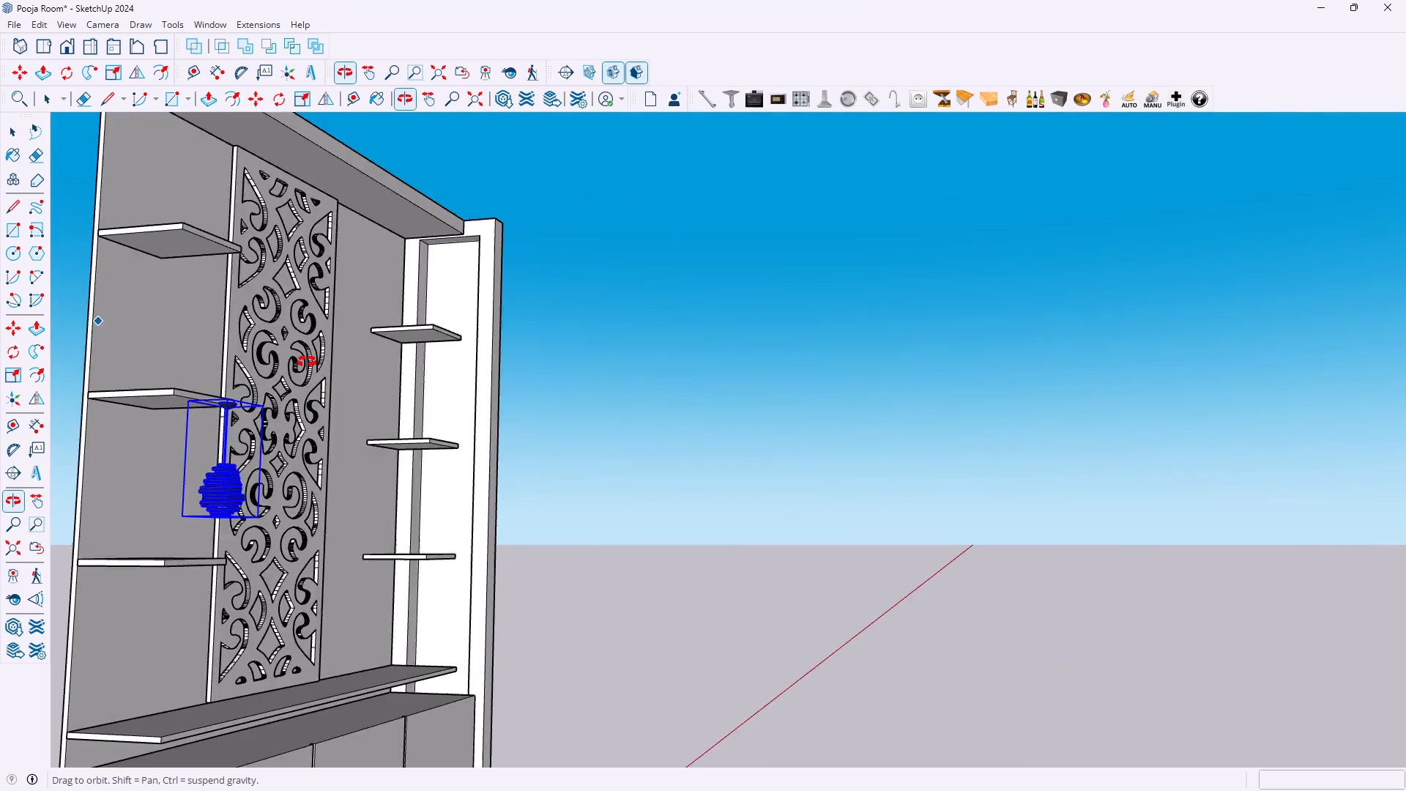
{"action": "middle_click_drag", "start_coordinate": [307, 362], "coordinate": [472, 354]}
{"action": "scroll", "coordinate": [371, 201], "scroll_direction": "up", "scroll_amount": 2}
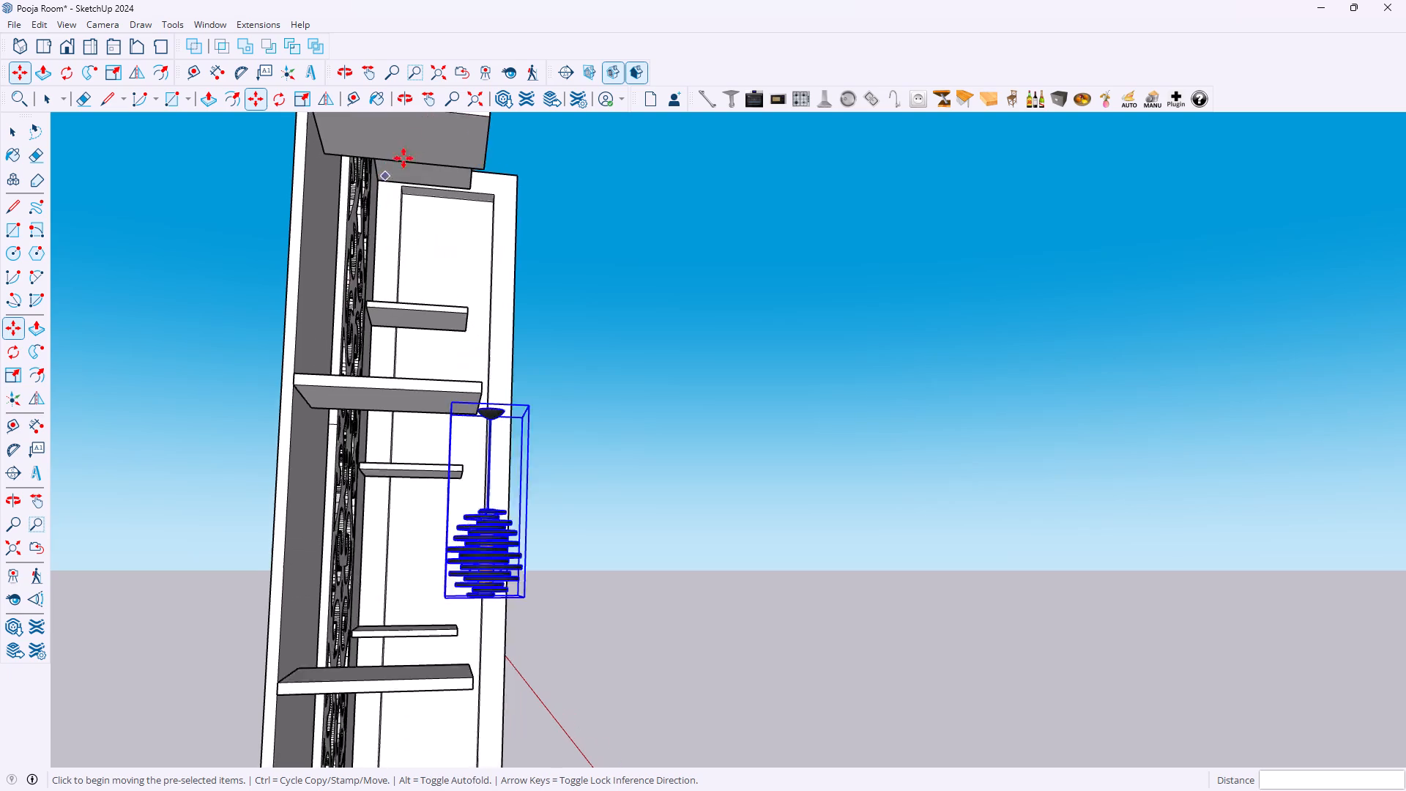
{"action": "scroll", "coordinate": [403, 158], "scroll_direction": "up", "scroll_amount": 2}
{"action": "scroll", "coordinate": [408, 189], "scroll_direction": "down", "scroll_amount": 1}
{"action": "scroll", "coordinate": [401, 259], "scroll_direction": "down", "scroll_amount": 5}
{"action": "scroll", "coordinate": [398, 149], "scroll_direction": "up", "scroll_amount": 5}
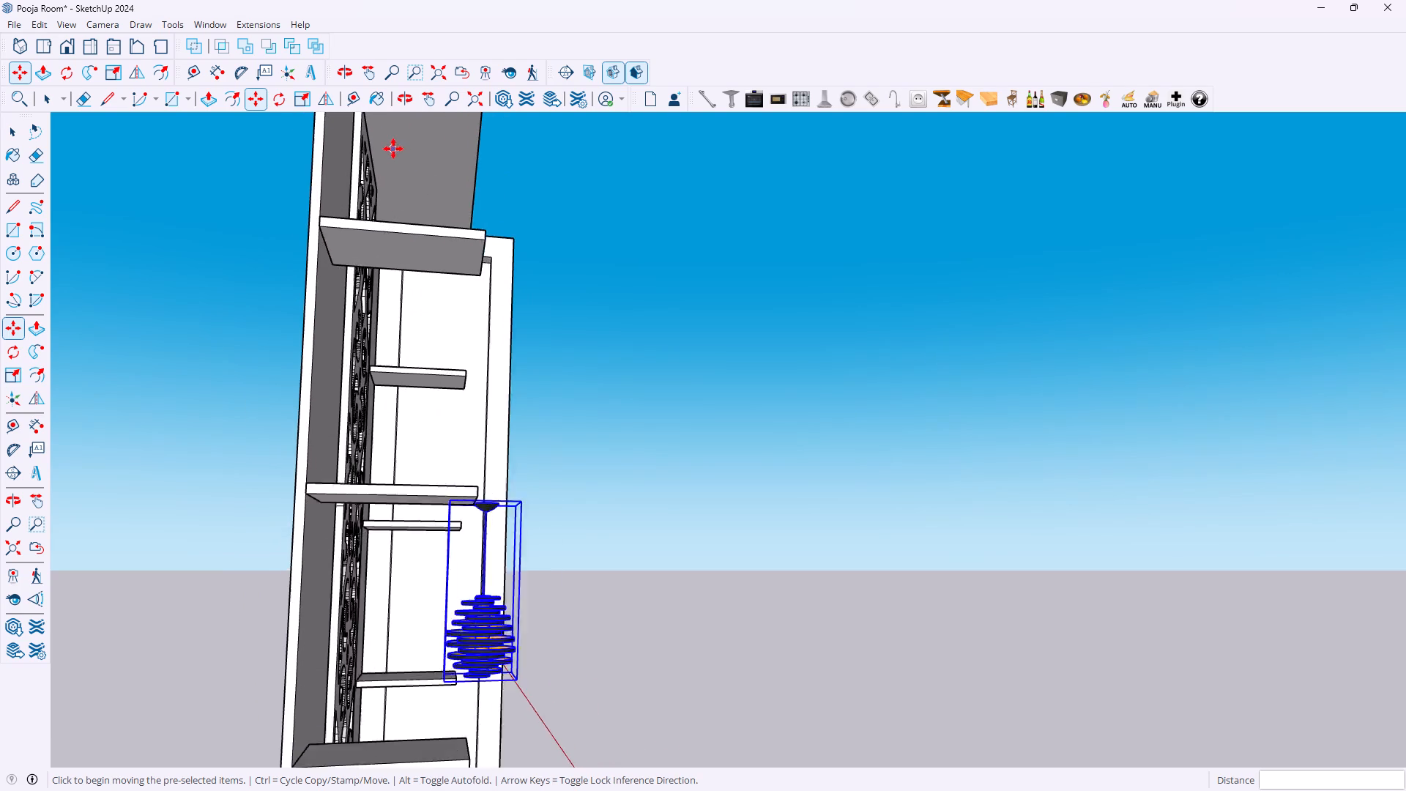
{"action": "scroll", "coordinate": [393, 149], "scroll_direction": "up", "scroll_amount": 1}
{"action": "key", "text": "t"}
{"action": "scroll", "coordinate": [350, 277], "scroll_direction": "up", "scroll_amount": 1}
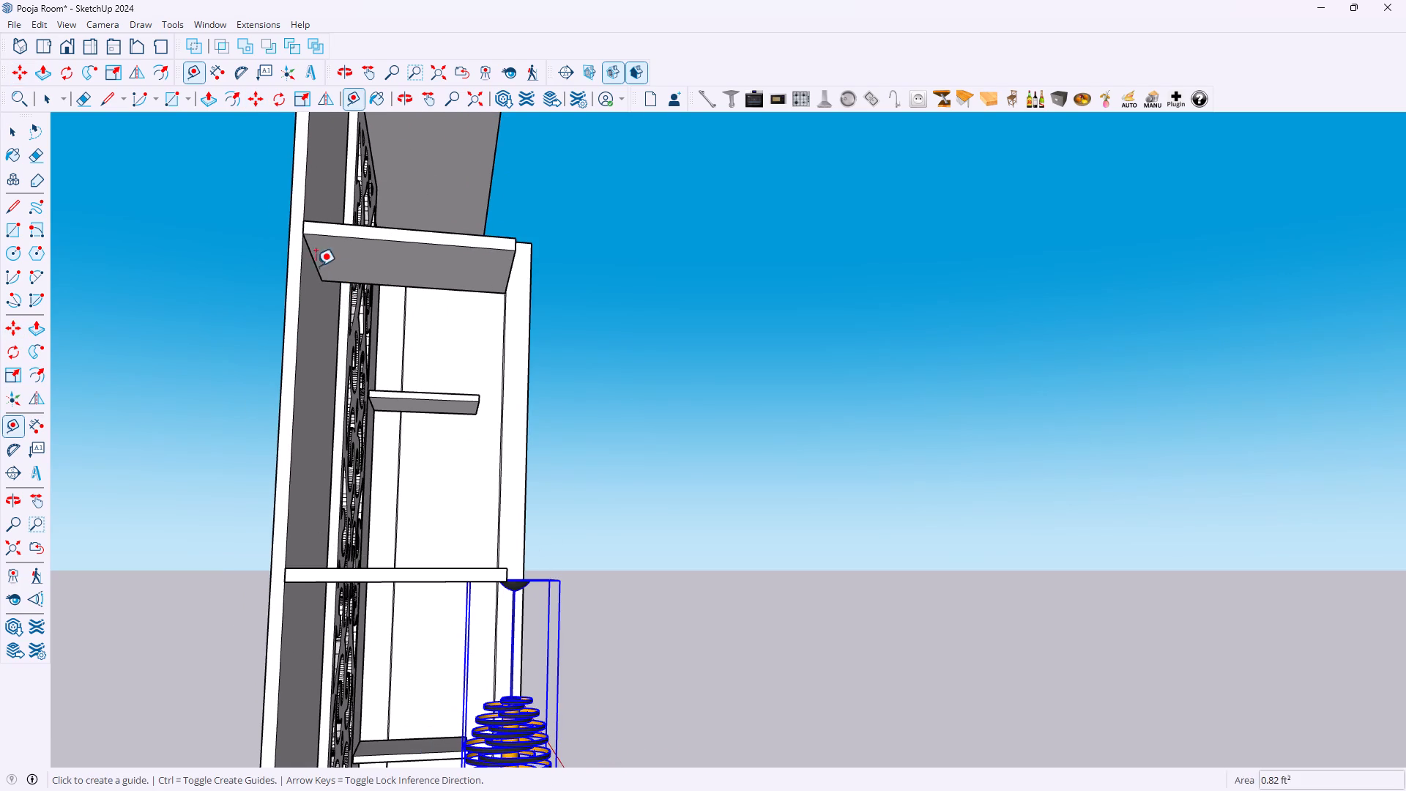
{"action": "left_click", "coordinate": [310, 256]}
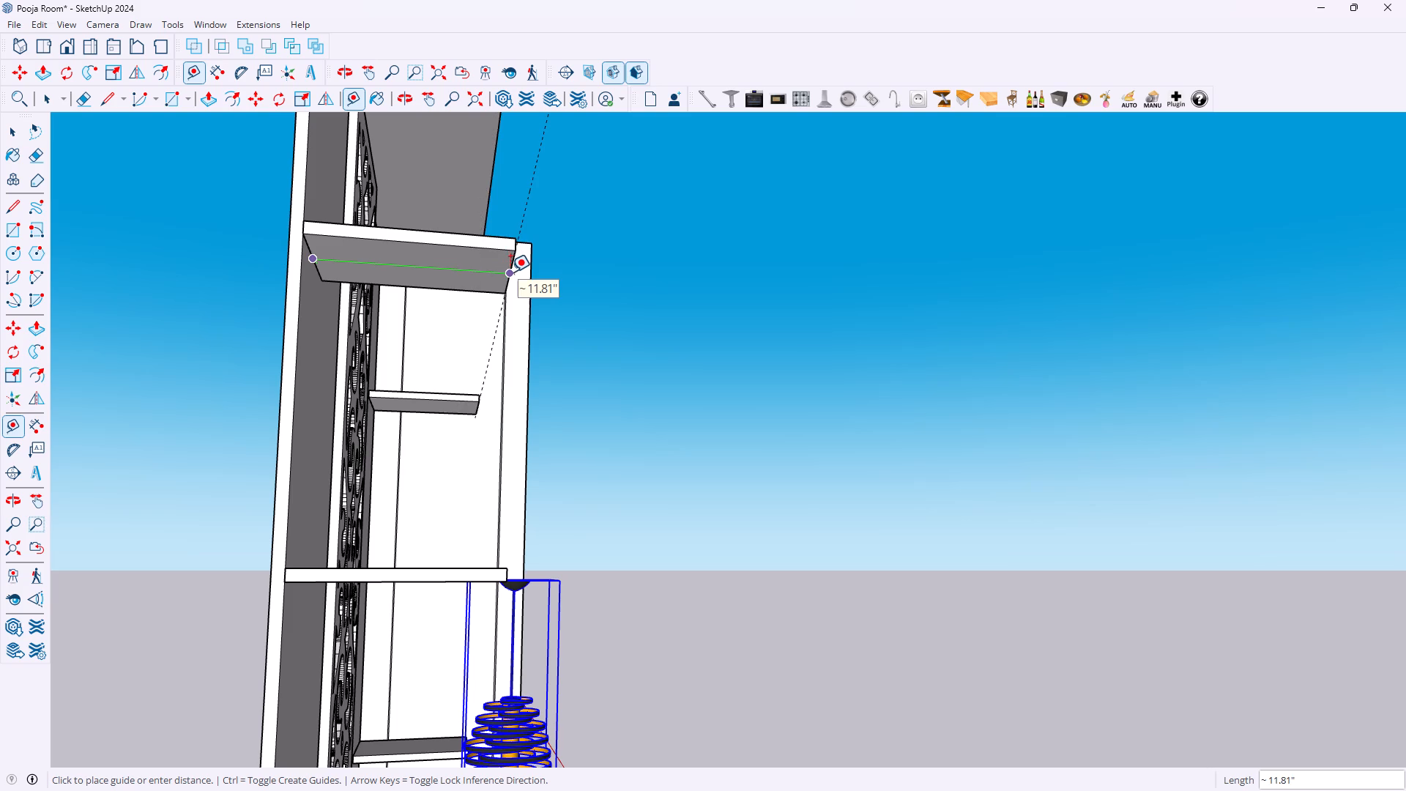
{"action": "left_click", "coordinate": [411, 240]}
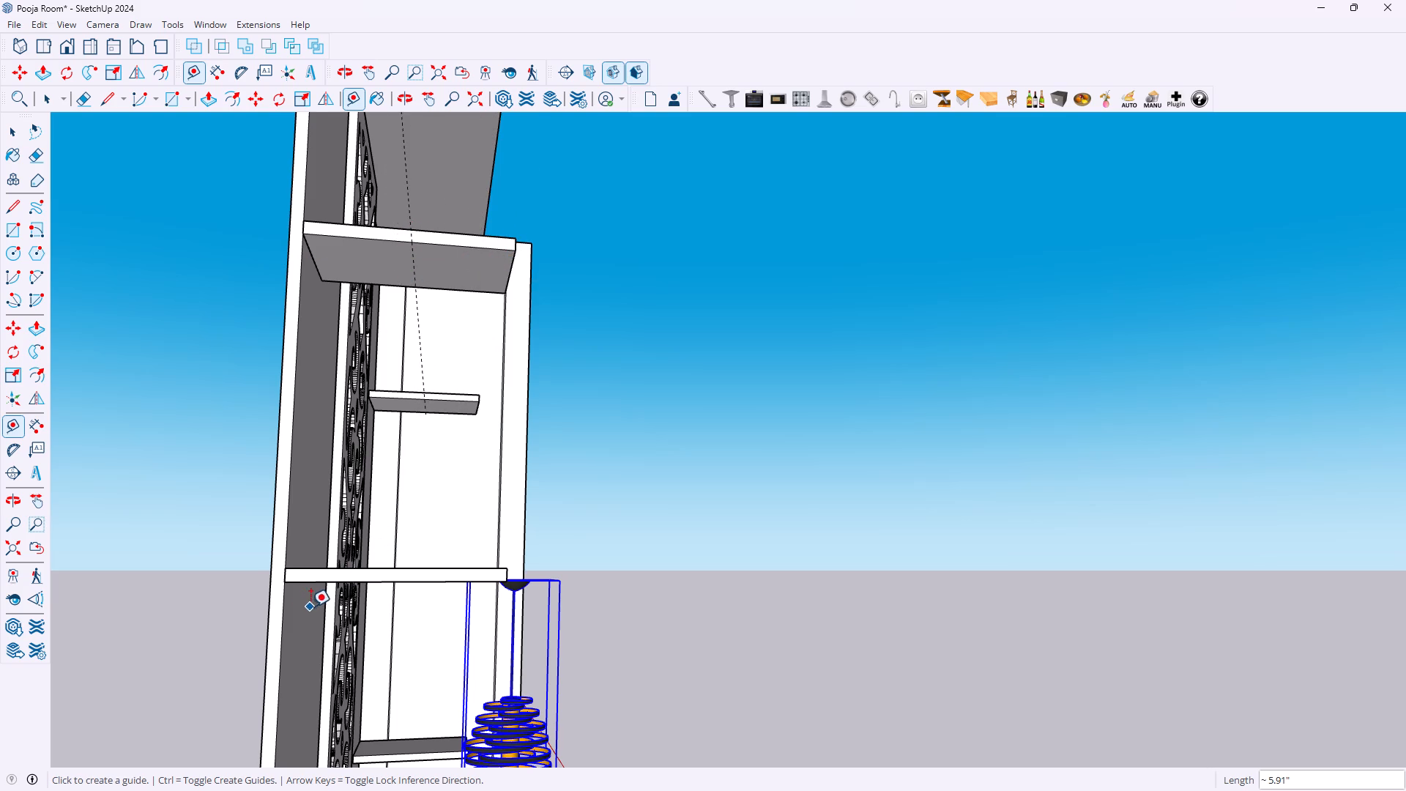
Place matching mid-depth guide lines under the middle and bottom left shelves, the middle one about 5.91" from the shelf's back edge.
{"action": "middle_click_drag", "start_coordinate": [310, 606], "coordinate": [322, 415]}
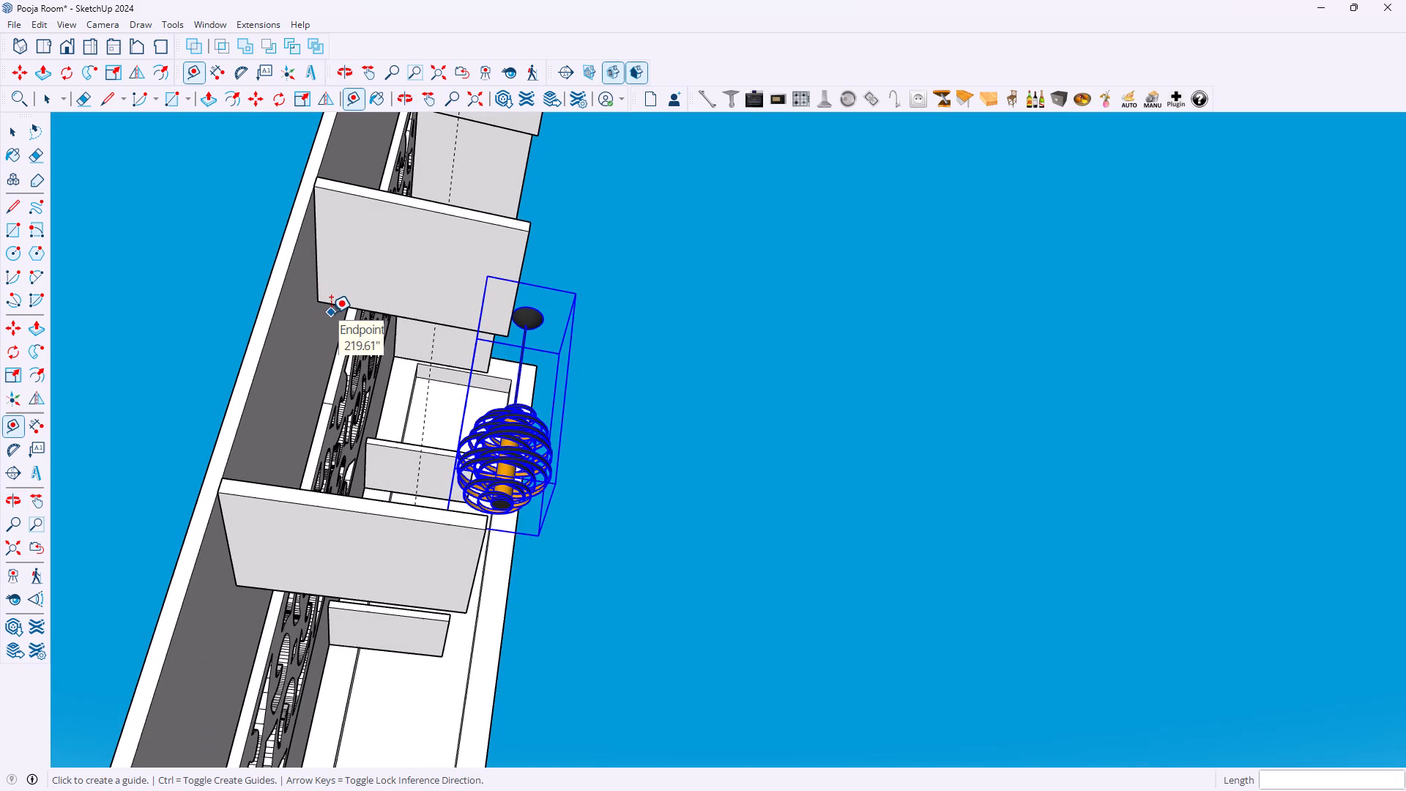
{"action": "key", "text": "t"}
{"action": "left_click", "coordinate": [313, 245]}
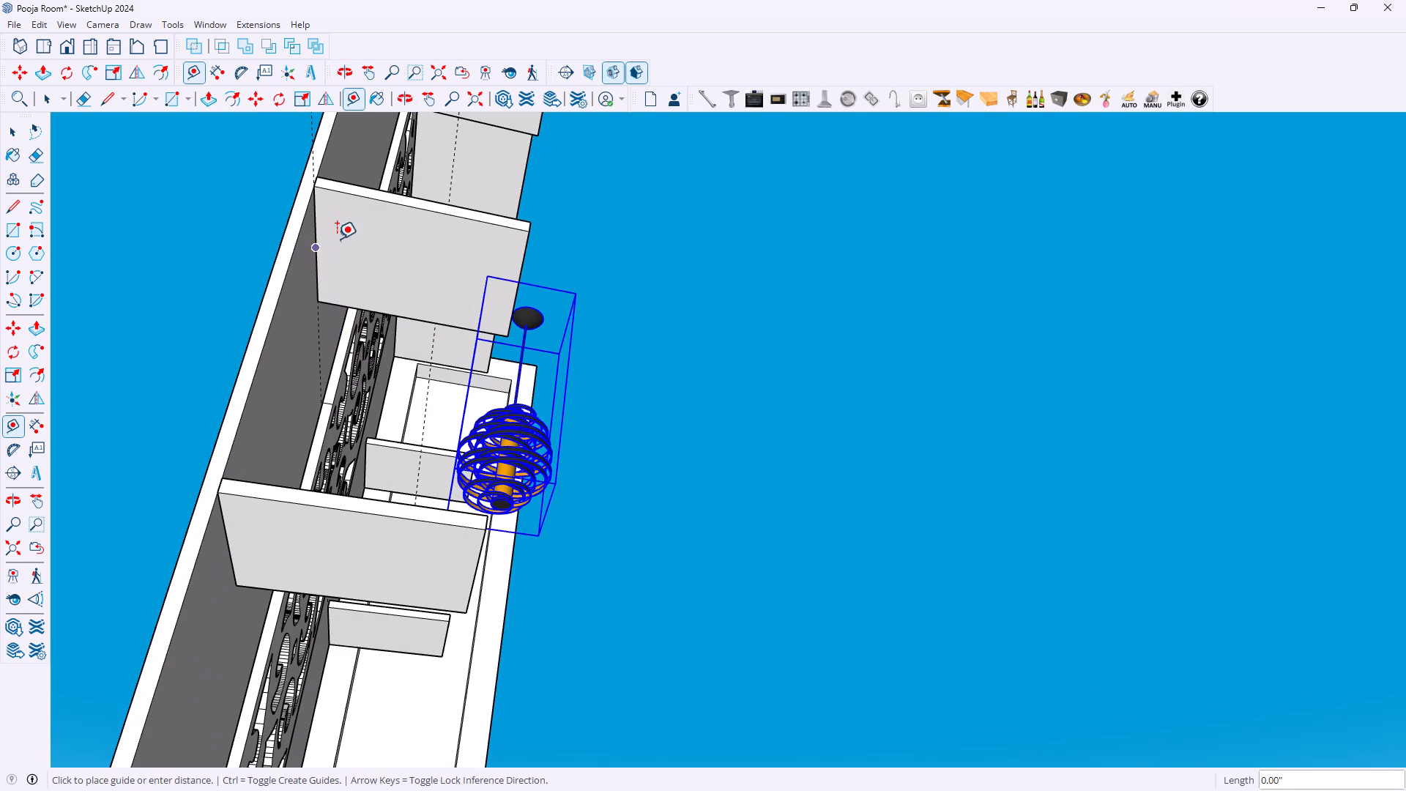
{"action": "left_click", "coordinate": [425, 205]}
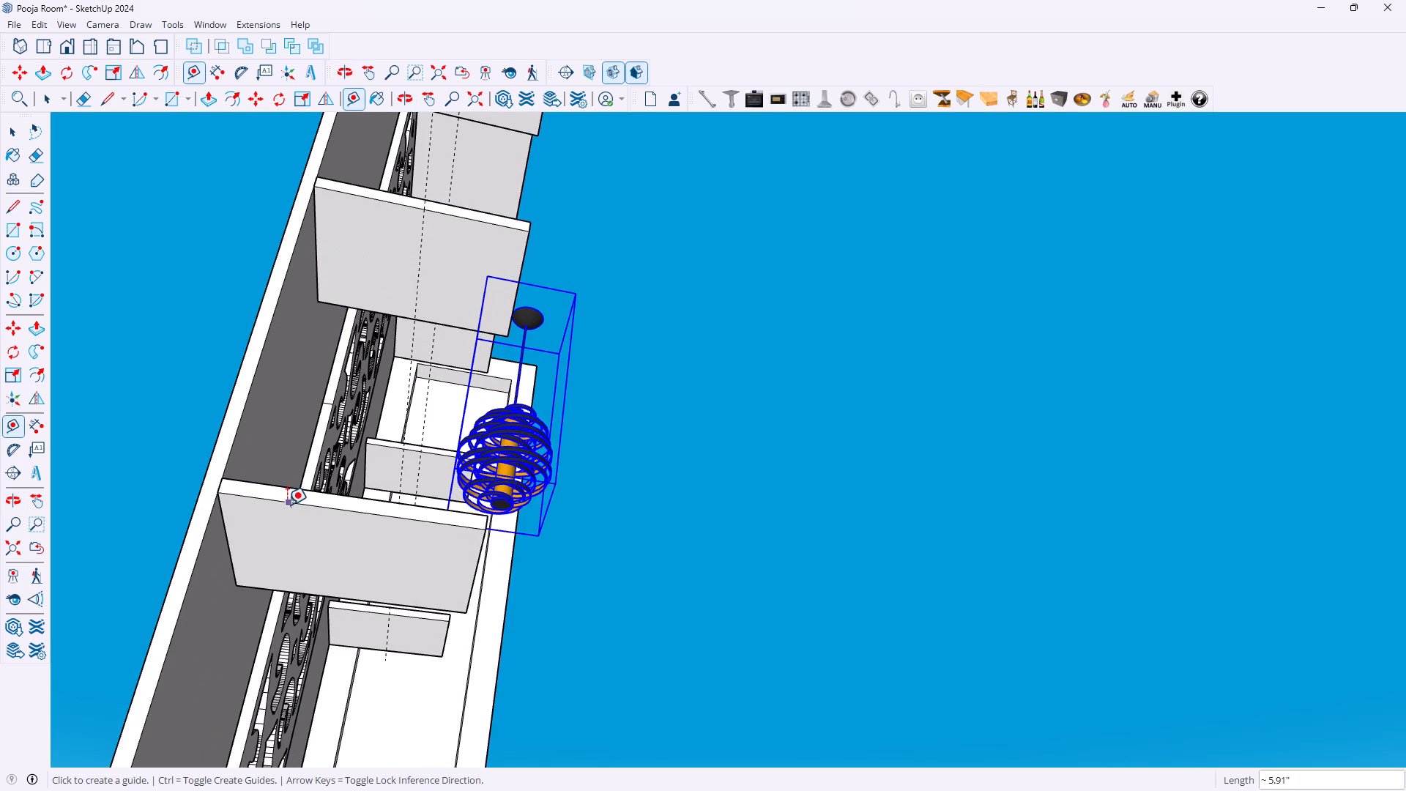
{"action": "key", "text": "t"}
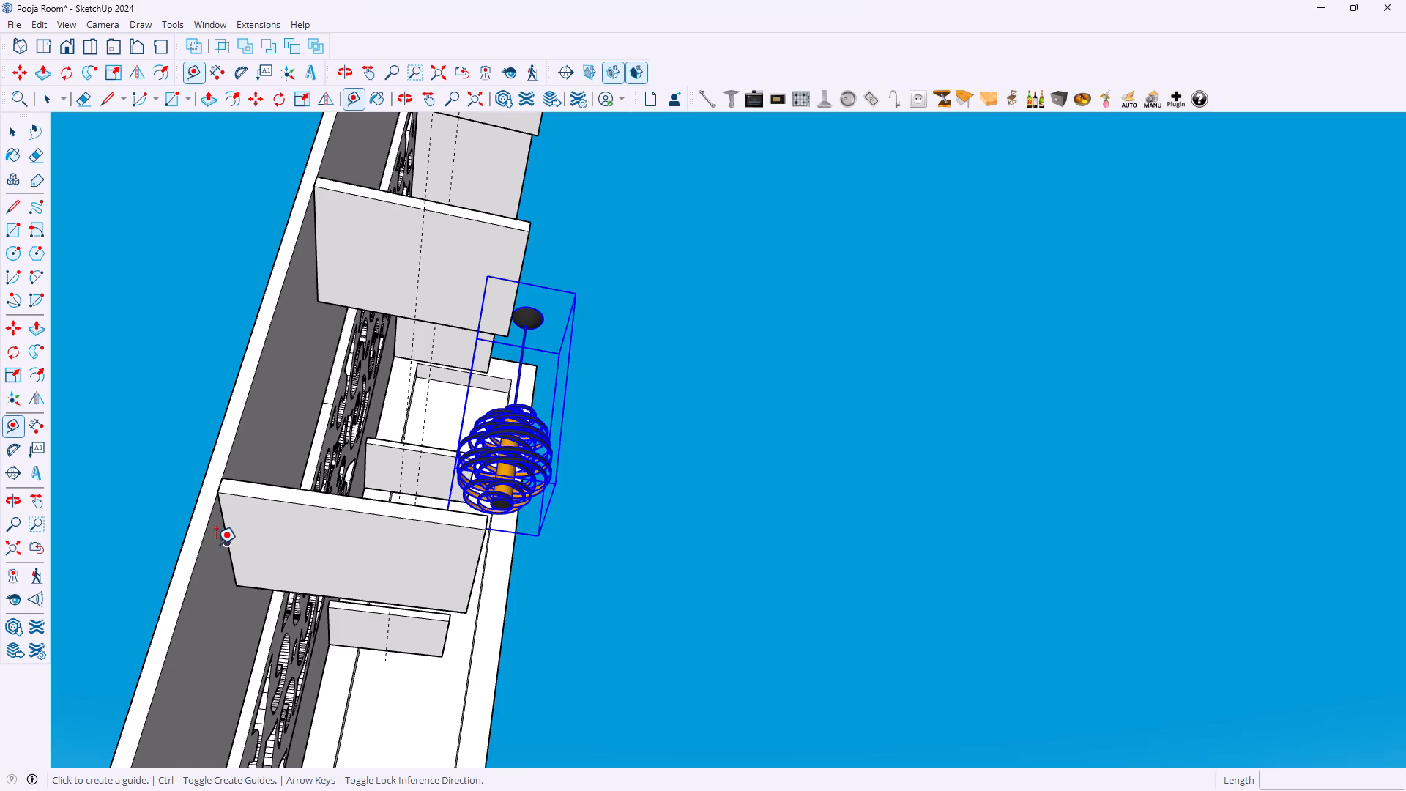
{"action": "left_click", "coordinate": [223, 543]}
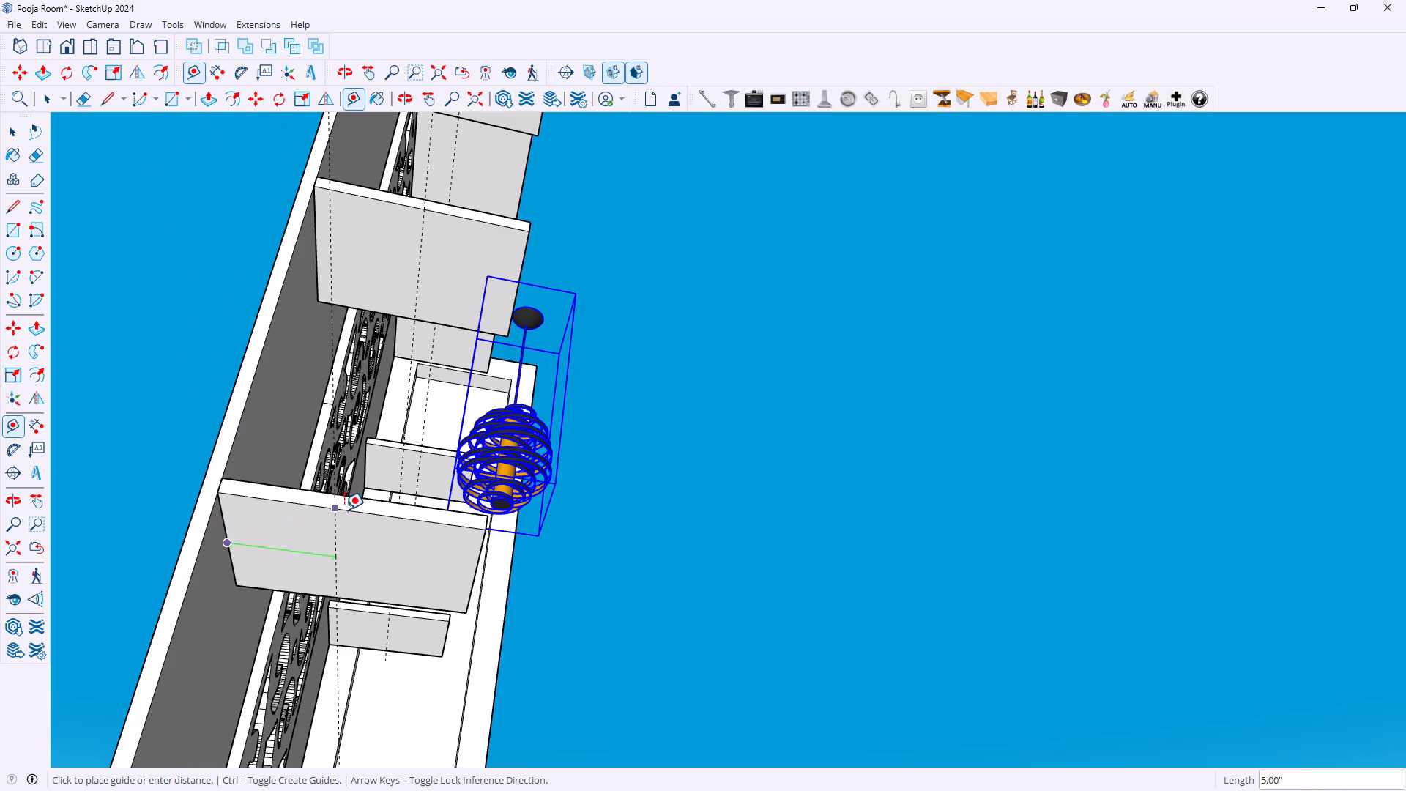
{"action": "left_click", "coordinate": [354, 510]}
Move the pendant light 7.50" forward by its ceiling cap, clear of the middle left shelf.
{"action": "middle_click_drag", "start_coordinate": [562, 347], "coordinate": [114, 394]}
{"action": "middle_click_drag", "start_coordinate": [410, 457], "coordinate": [408, 456]}
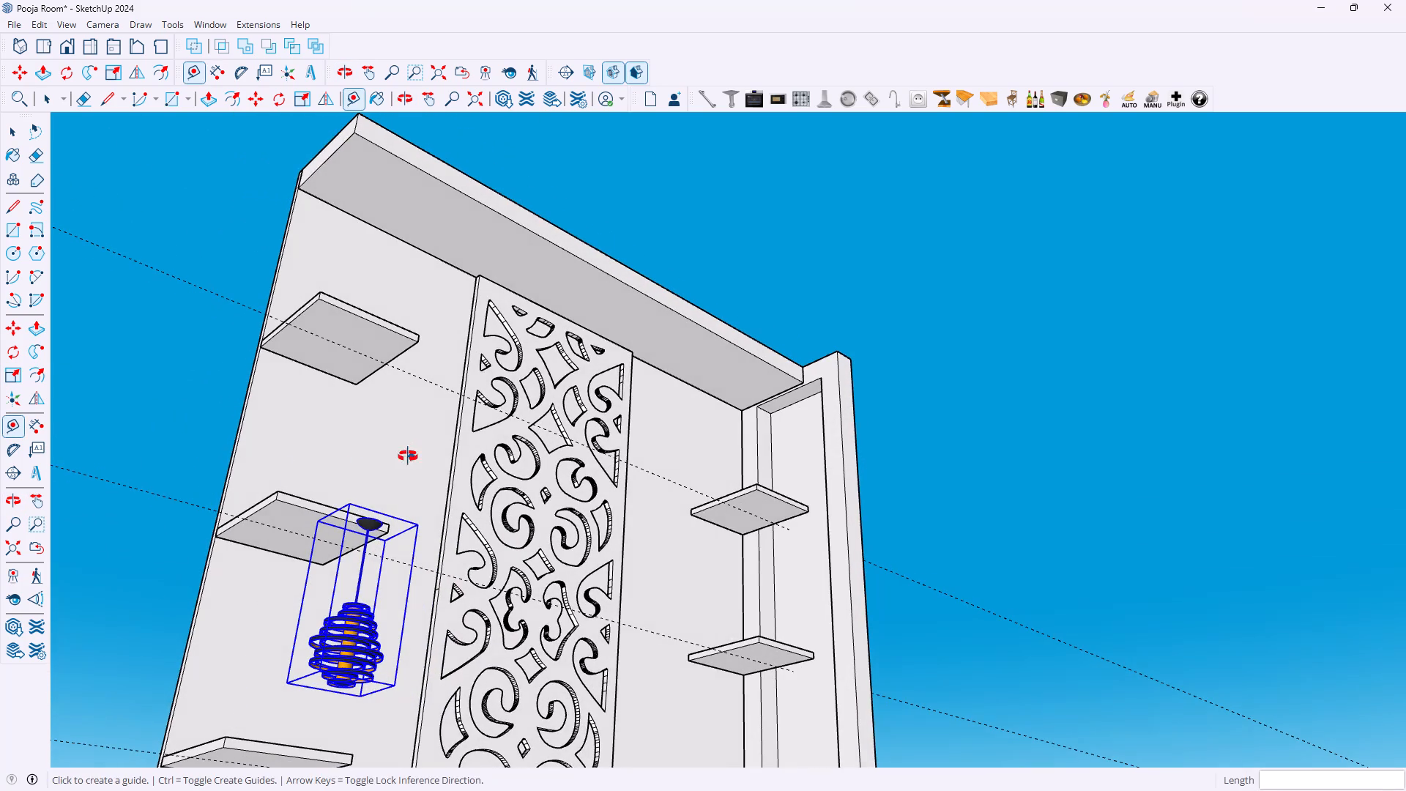
{"action": "middle_click_drag", "start_coordinate": [408, 456], "coordinate": [213, 415]}
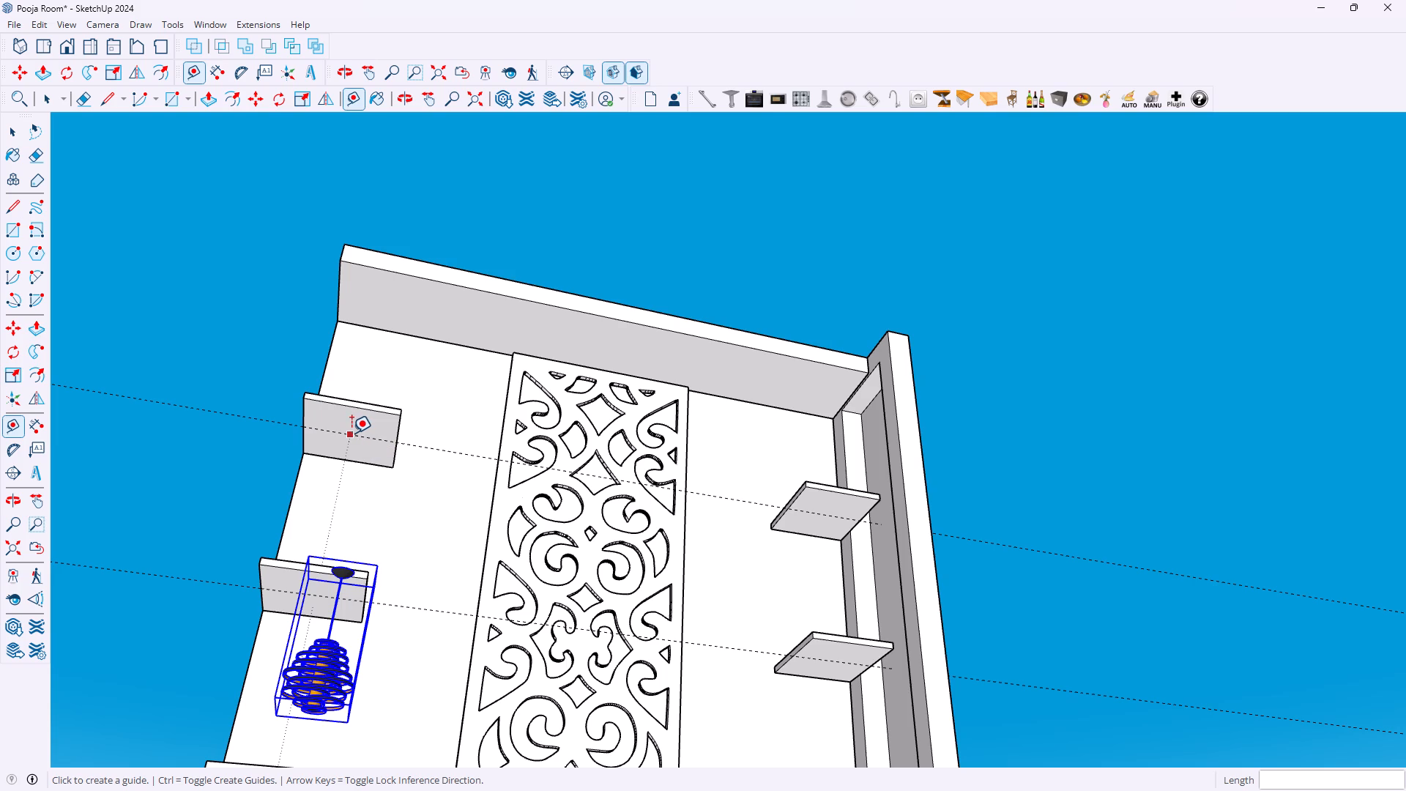
{"action": "key", "text": "m"}
{"action": "middle_click_drag", "start_coordinate": [353, 566], "coordinate": [322, 705]}
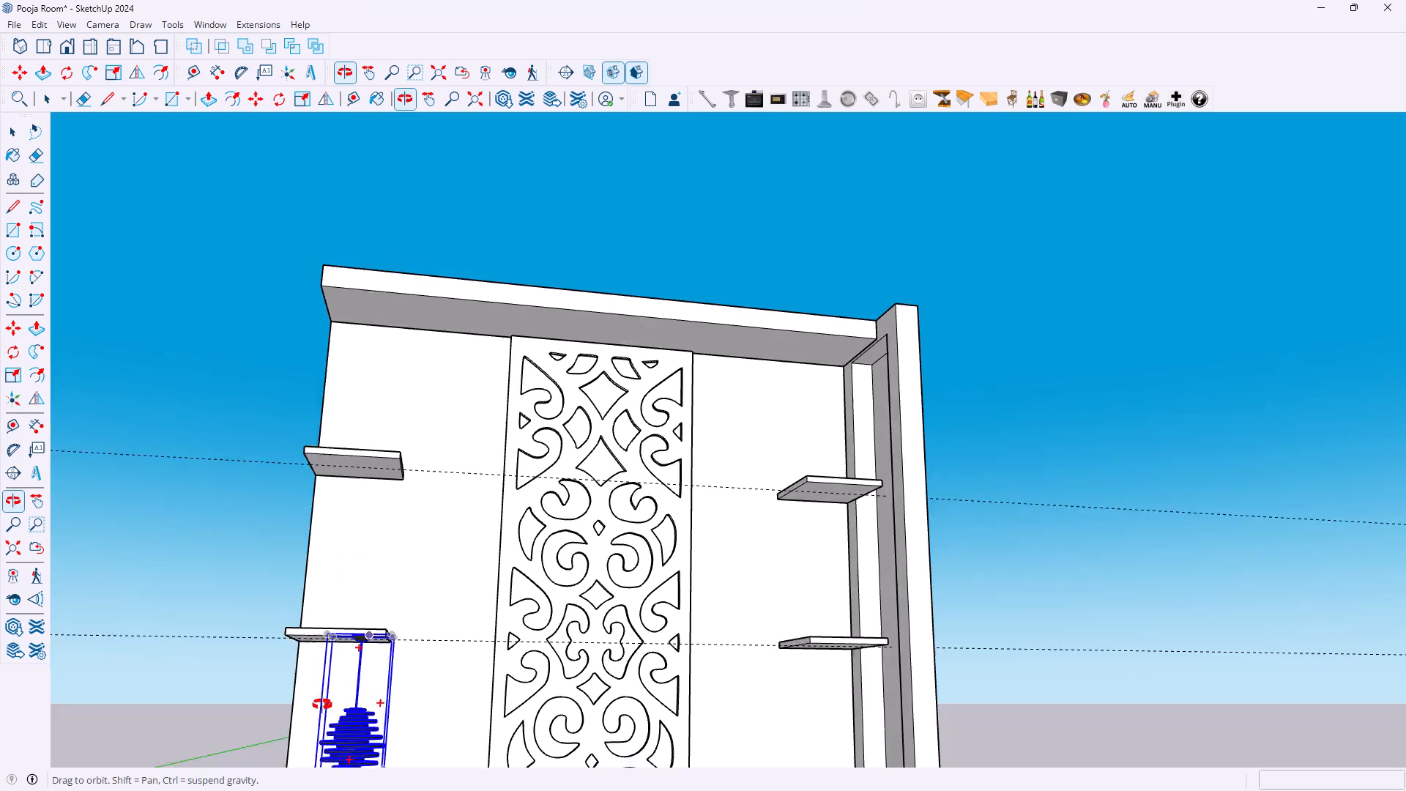
{"action": "middle_click_drag", "start_coordinate": [322, 705], "coordinate": [315, 723]}
{"action": "middle_click_drag", "start_coordinate": [365, 640], "coordinate": [354, 712]}
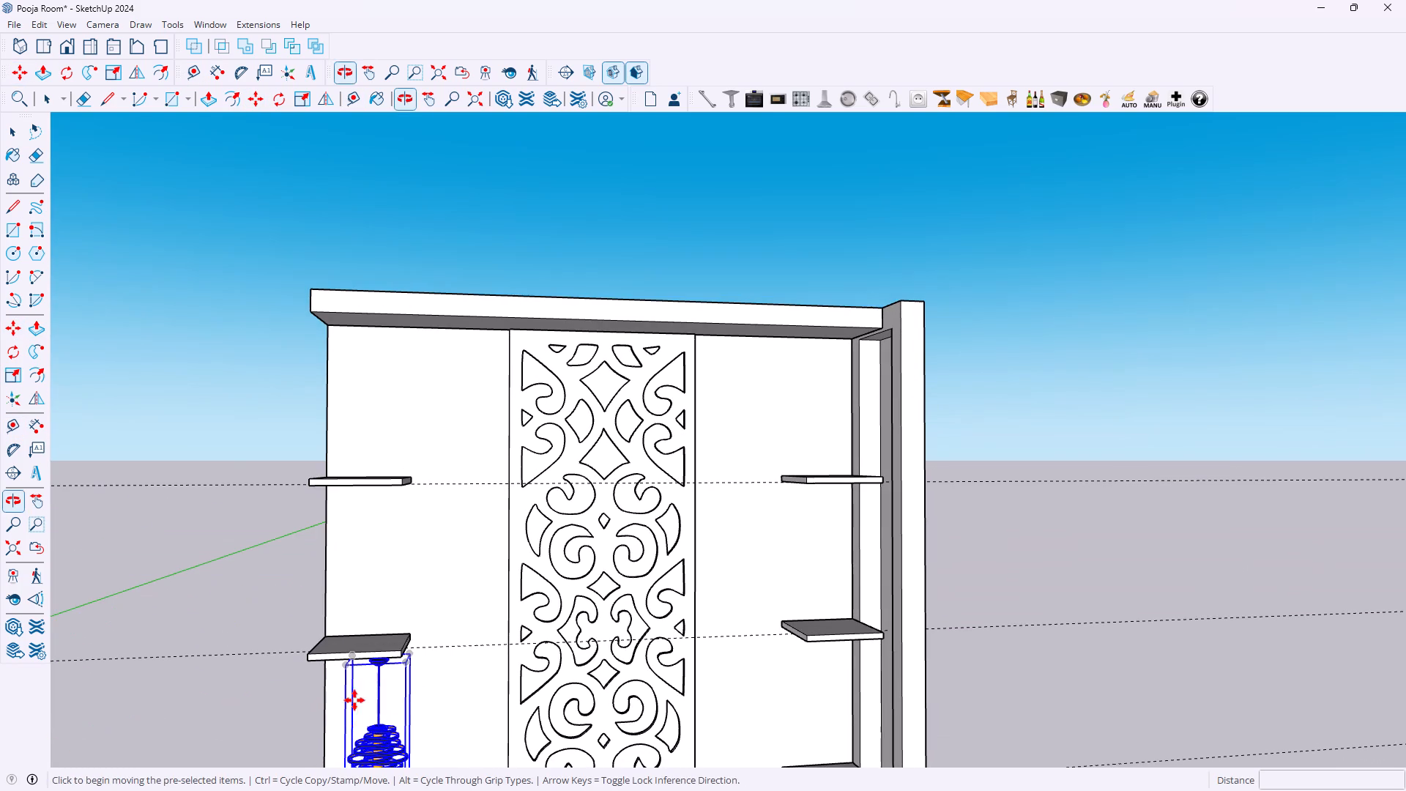
{"action": "scroll", "coordinate": [378, 657], "scroll_direction": "up", "scroll_amount": 1}
{"action": "middle_click_drag", "start_coordinate": [378, 657], "coordinate": [375, 675]}
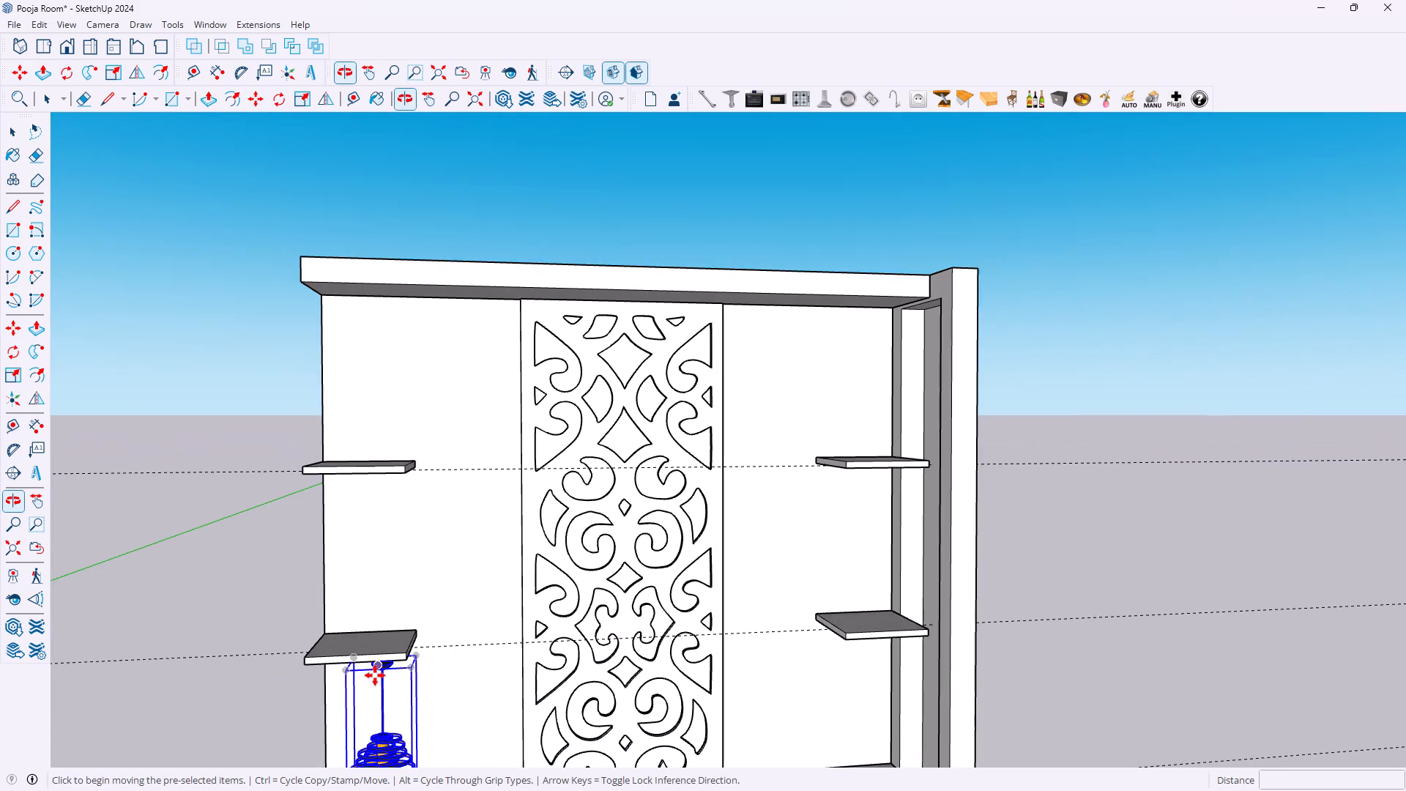
{"action": "scroll", "coordinate": [376, 669], "scroll_direction": "up", "scroll_amount": 9}
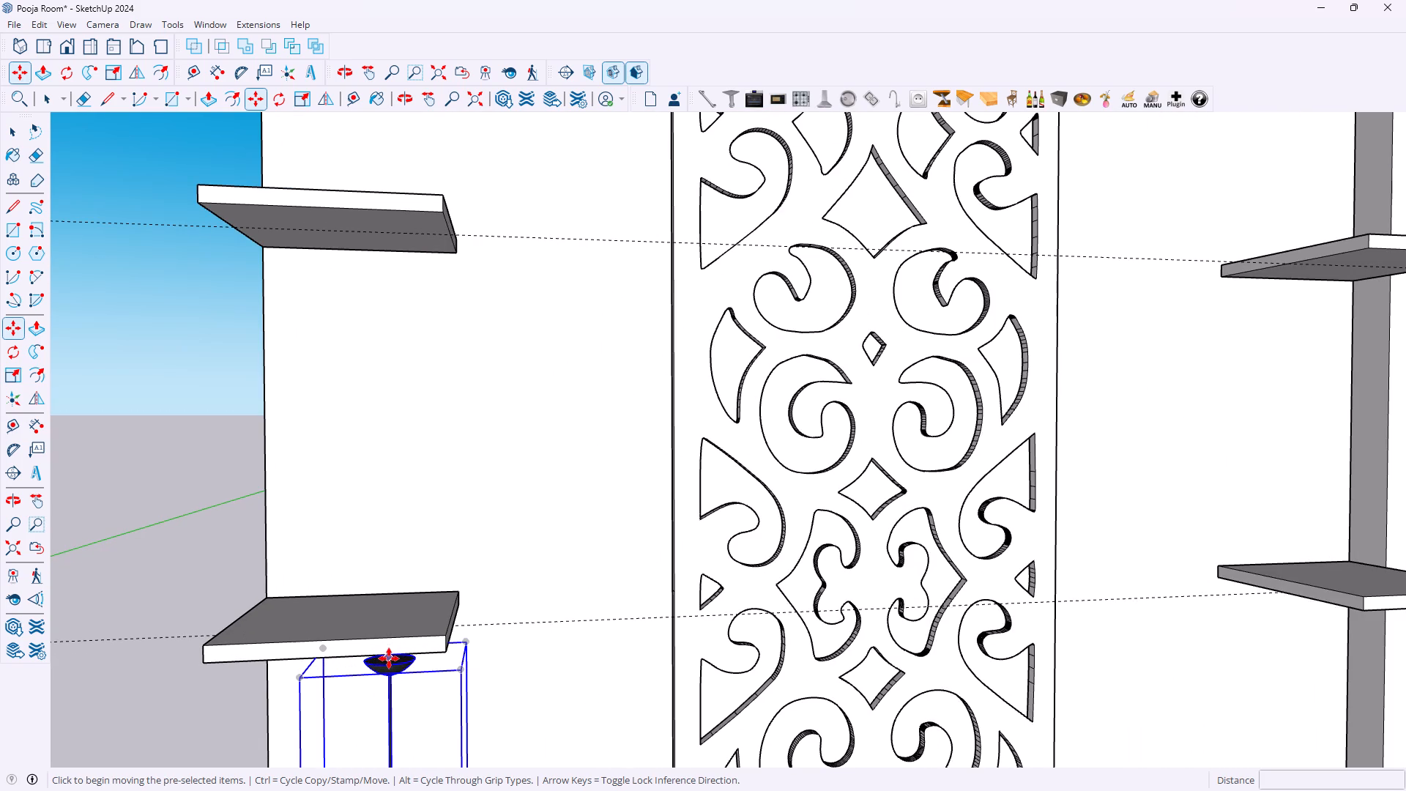
{"action": "left_click", "coordinate": [389, 658]}
{"action": "left_click", "coordinate": [359, 702]}
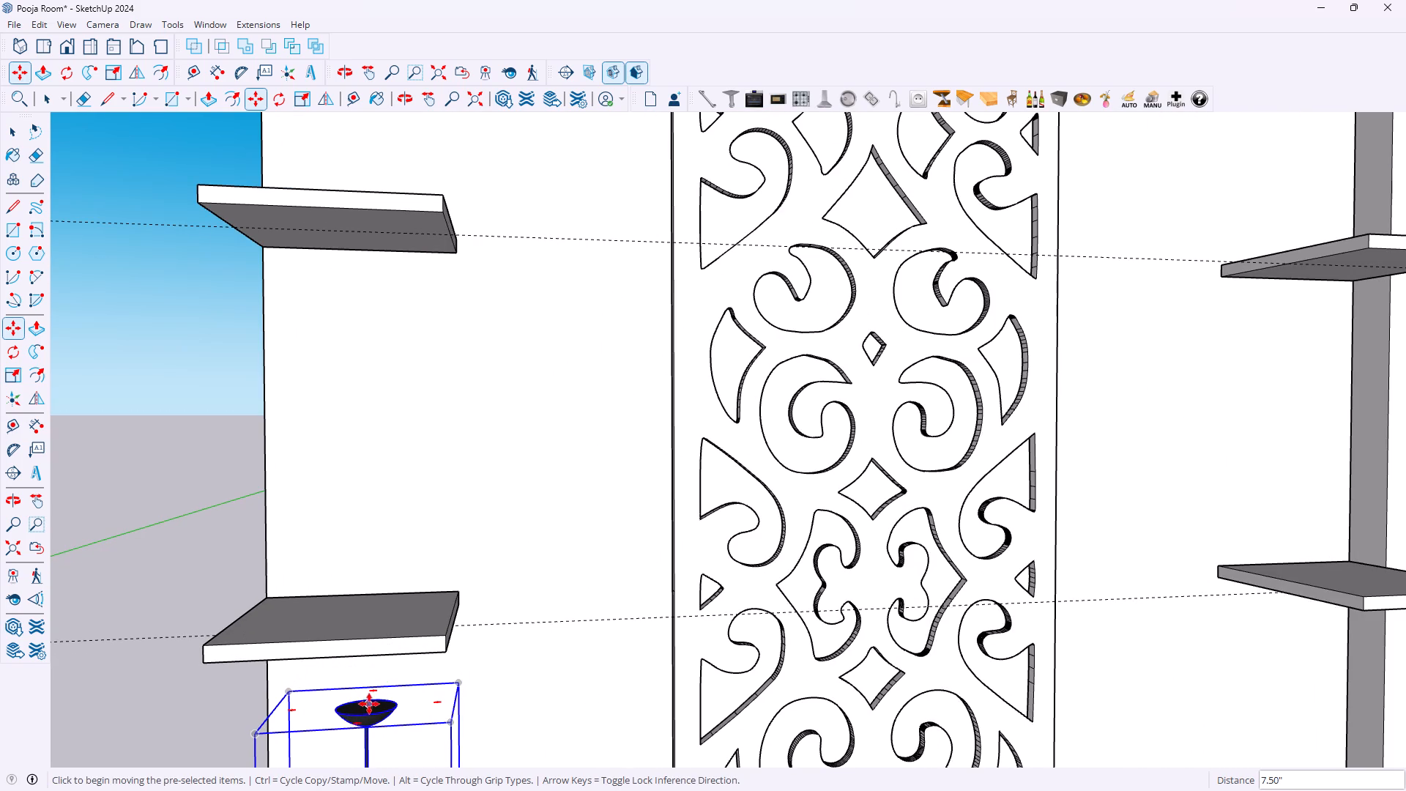
Move the pendant light by its ceiling cap's centre about 24.52" to the guide at the middle of the top left shelf's underside.
{"action": "middle_click_drag", "start_coordinate": [380, 708], "coordinate": [349, 758]}
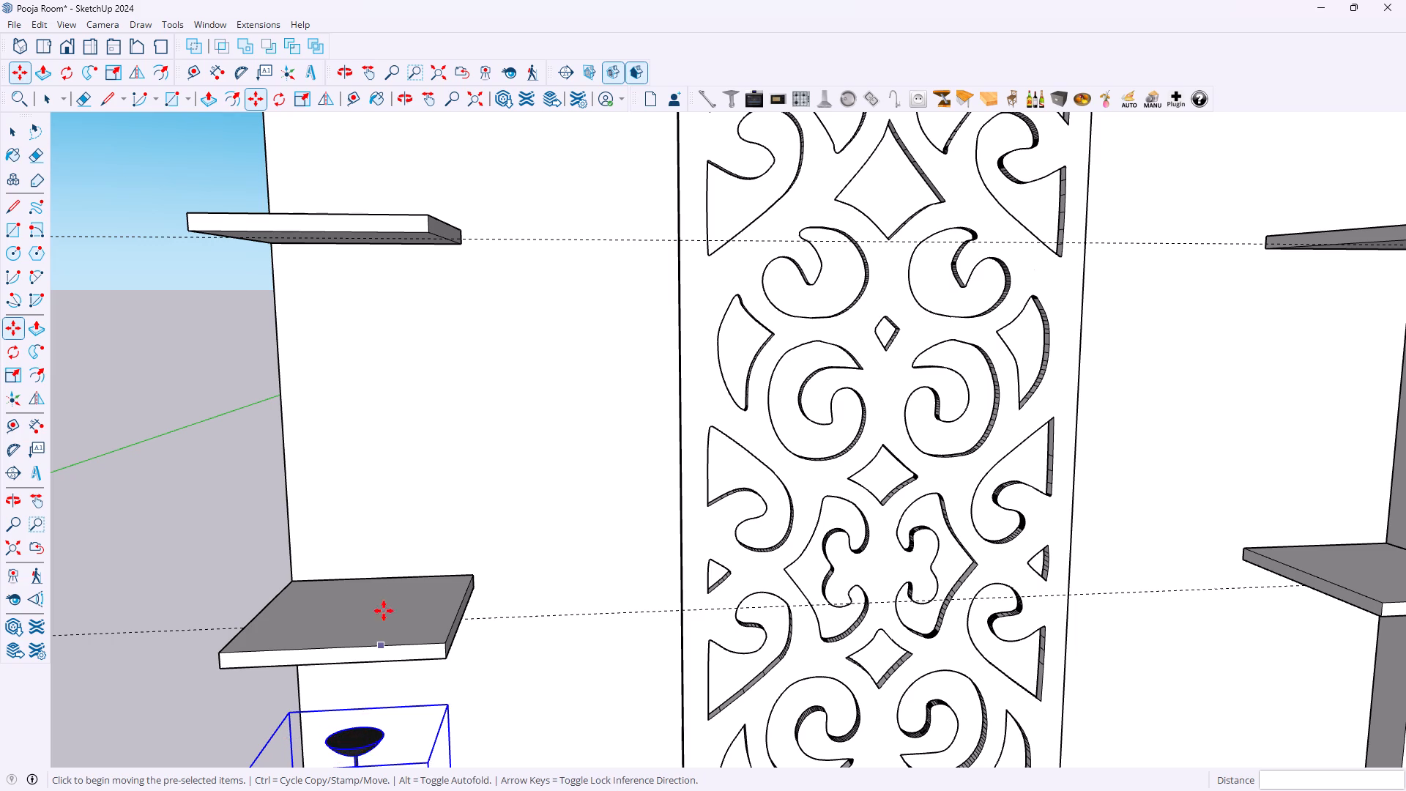
{"action": "scroll", "coordinate": [384, 594], "scroll_direction": "down", "scroll_amount": 5}
{"action": "middle_click_drag", "start_coordinate": [388, 661], "coordinate": [393, 779]}
{"action": "scroll", "coordinate": [390, 731], "scroll_direction": "up", "scroll_amount": 1}
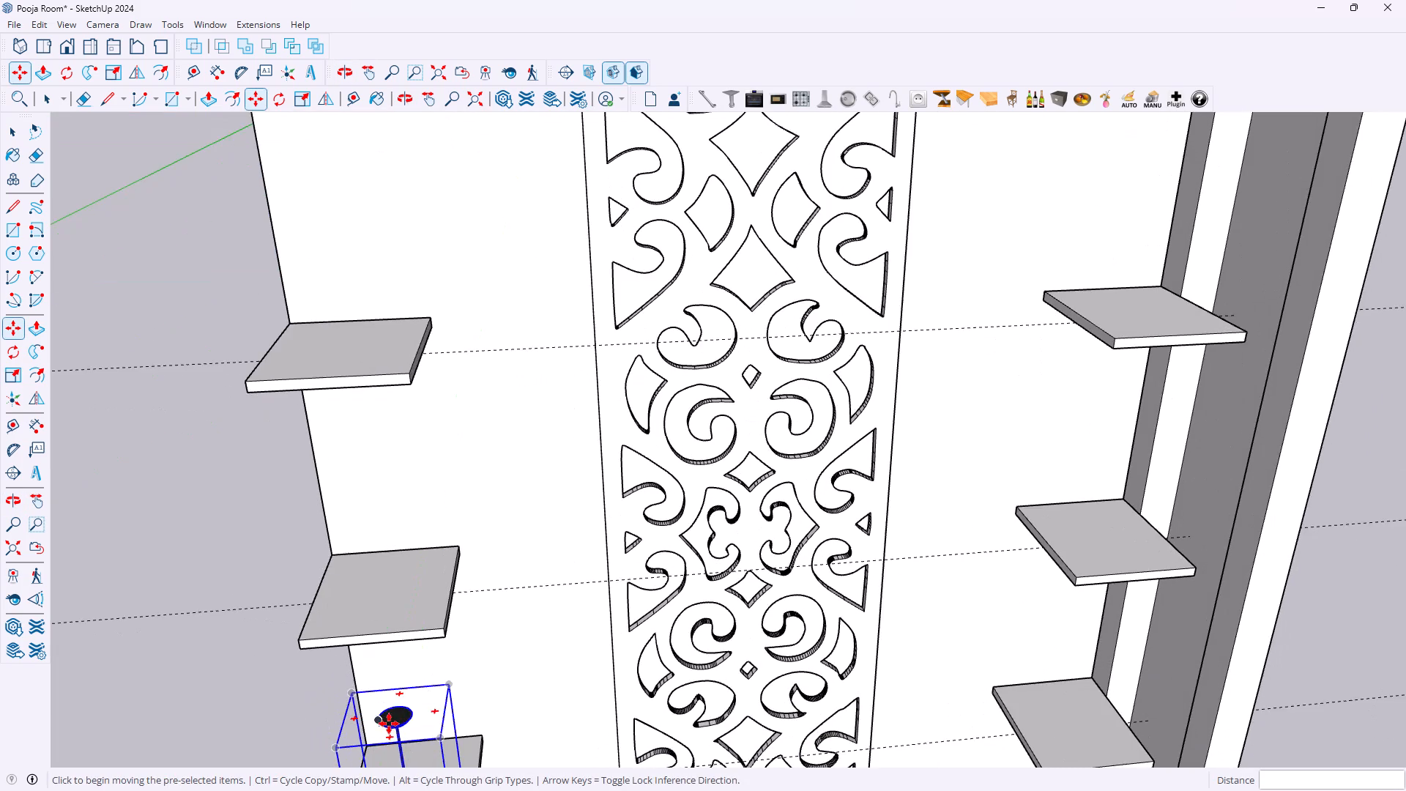
{"action": "scroll", "coordinate": [389, 720], "scroll_direction": "up", "scroll_amount": 10}
{"action": "middle_click_drag", "start_coordinate": [399, 708], "coordinate": [416, 765]}
{"action": "scroll", "coordinate": [423, 674], "scroll_direction": "down", "scroll_amount": 6}
{"action": "scroll", "coordinate": [434, 727], "scroll_direction": "up", "scroll_amount": 4}
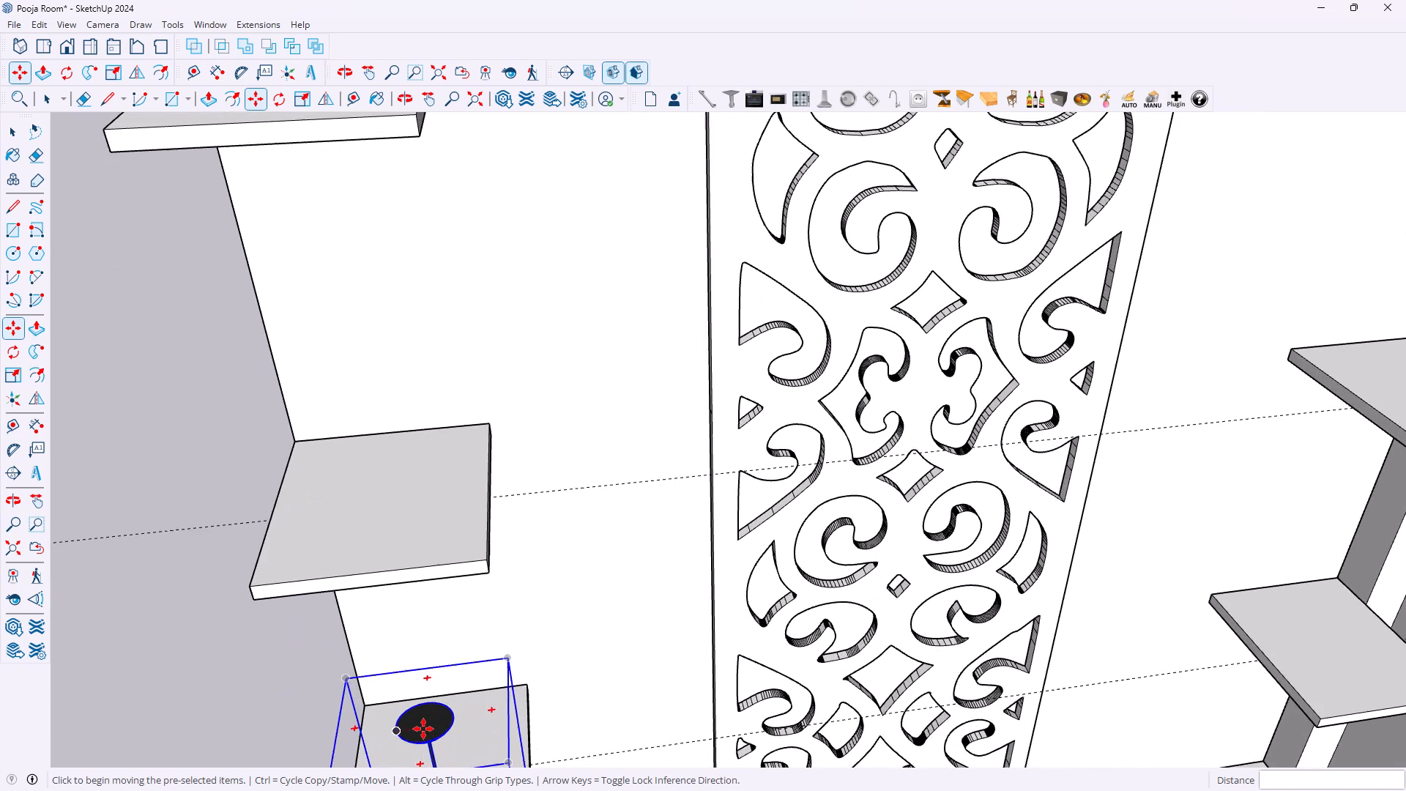
{"action": "scroll", "coordinate": [423, 729], "scroll_direction": "up", "scroll_amount": 3}
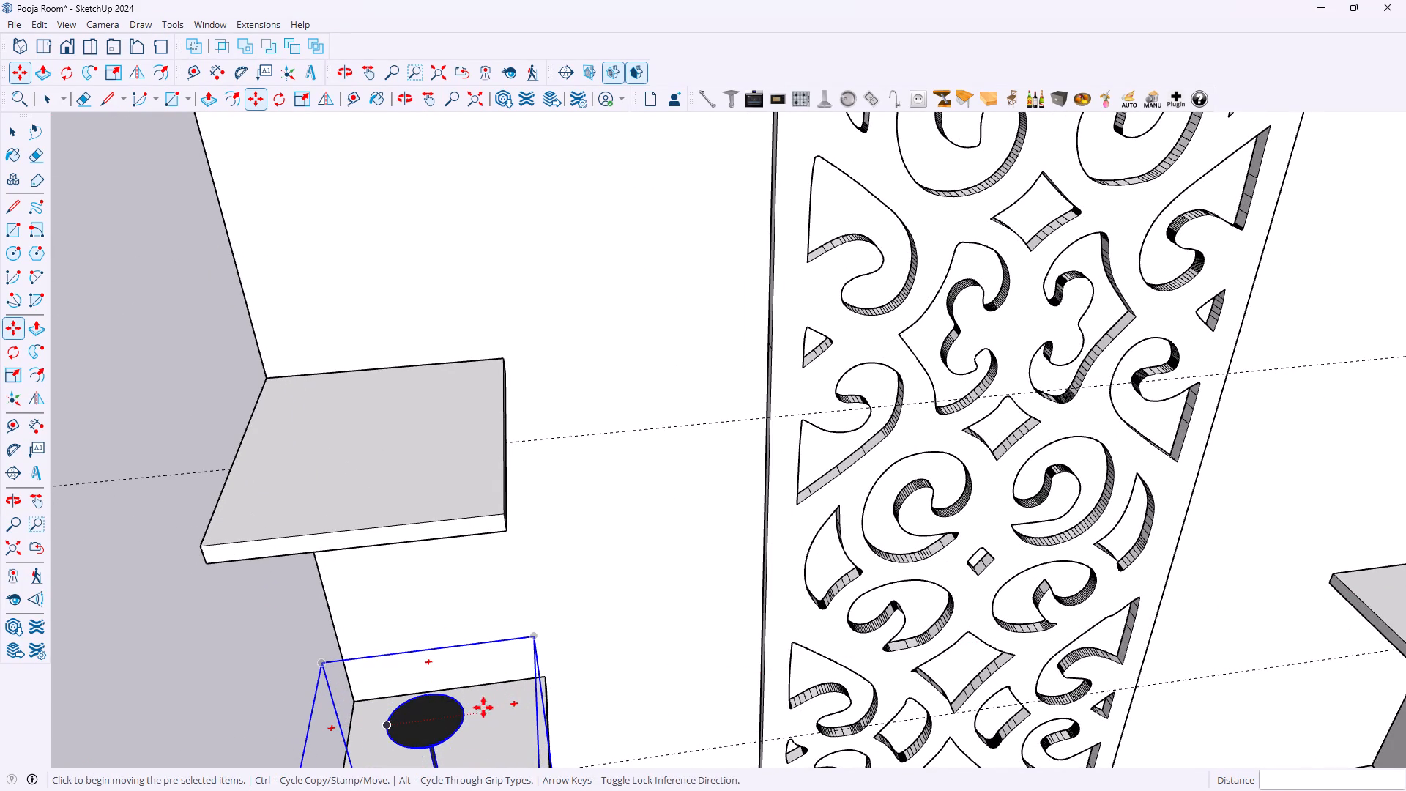
{"action": "left_click", "coordinate": [424, 718]}
{"action": "scroll", "coordinate": [389, 406], "scroll_direction": "down", "scroll_amount": 3}
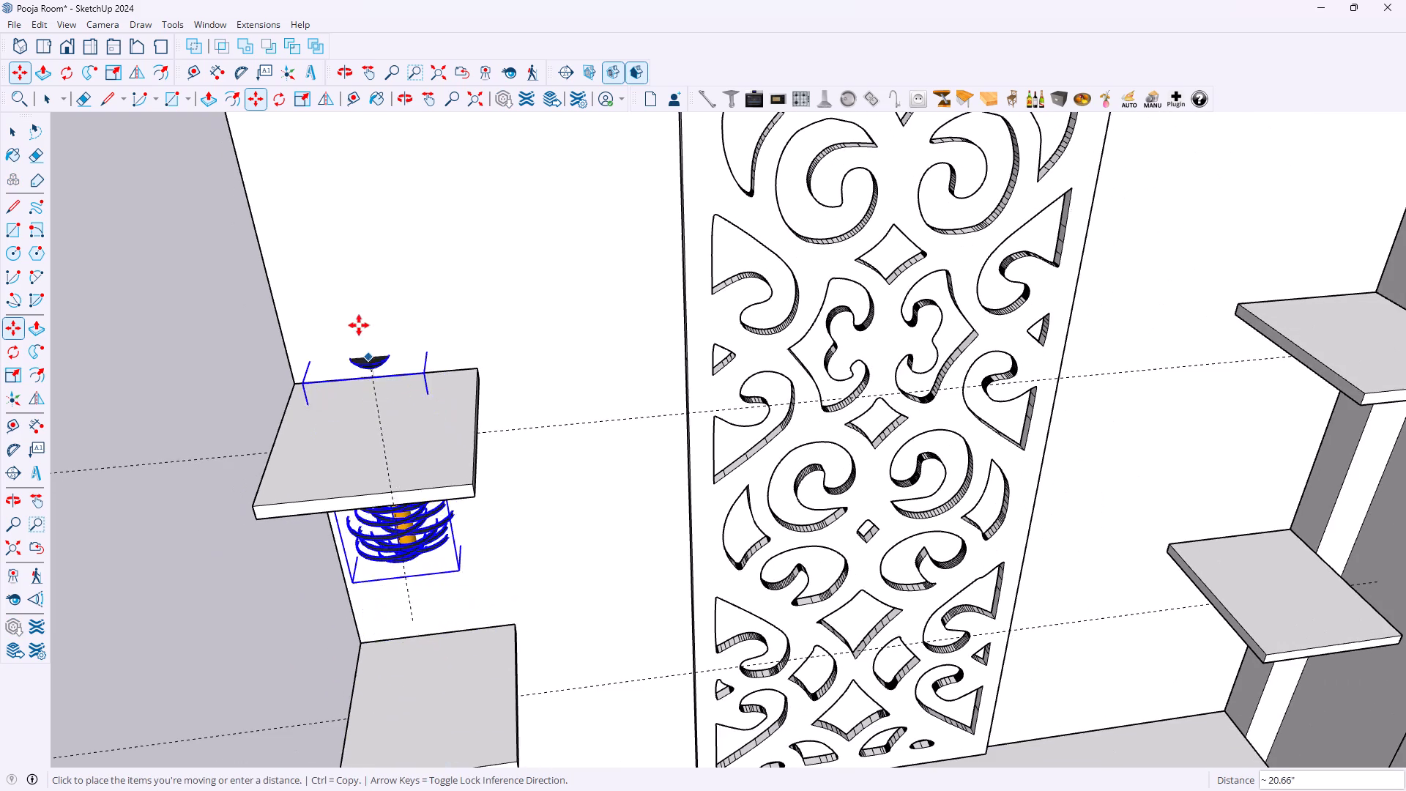
{"action": "scroll", "coordinate": [351, 308], "scroll_direction": "down", "scroll_amount": 3}
{"action": "middle_click_drag", "start_coordinate": [354, 293], "coordinate": [353, 116]}
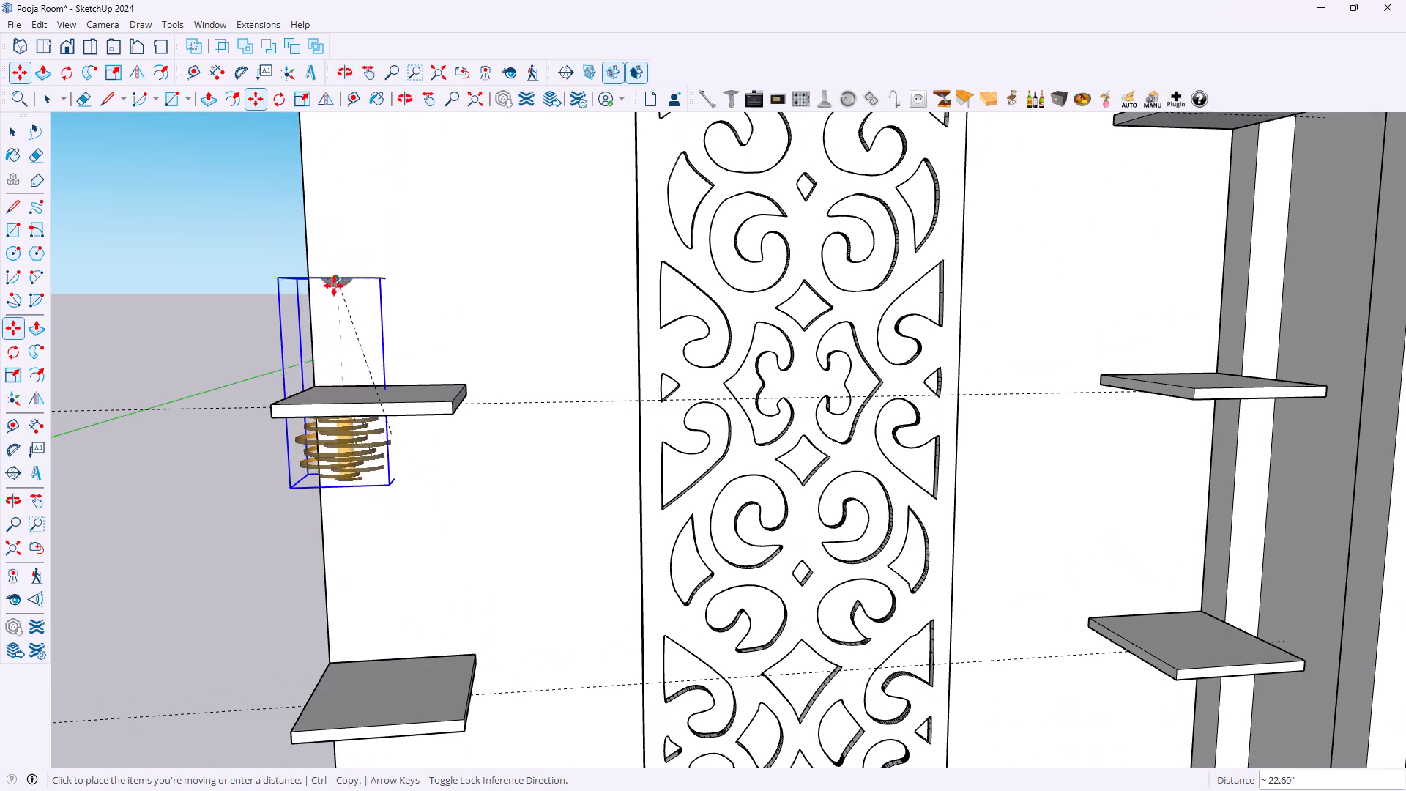
{"action": "scroll", "coordinate": [335, 281], "scroll_direction": "down", "scroll_amount": 7}
{"action": "scroll", "coordinate": [341, 163], "scroll_direction": "up", "scroll_amount": 8}
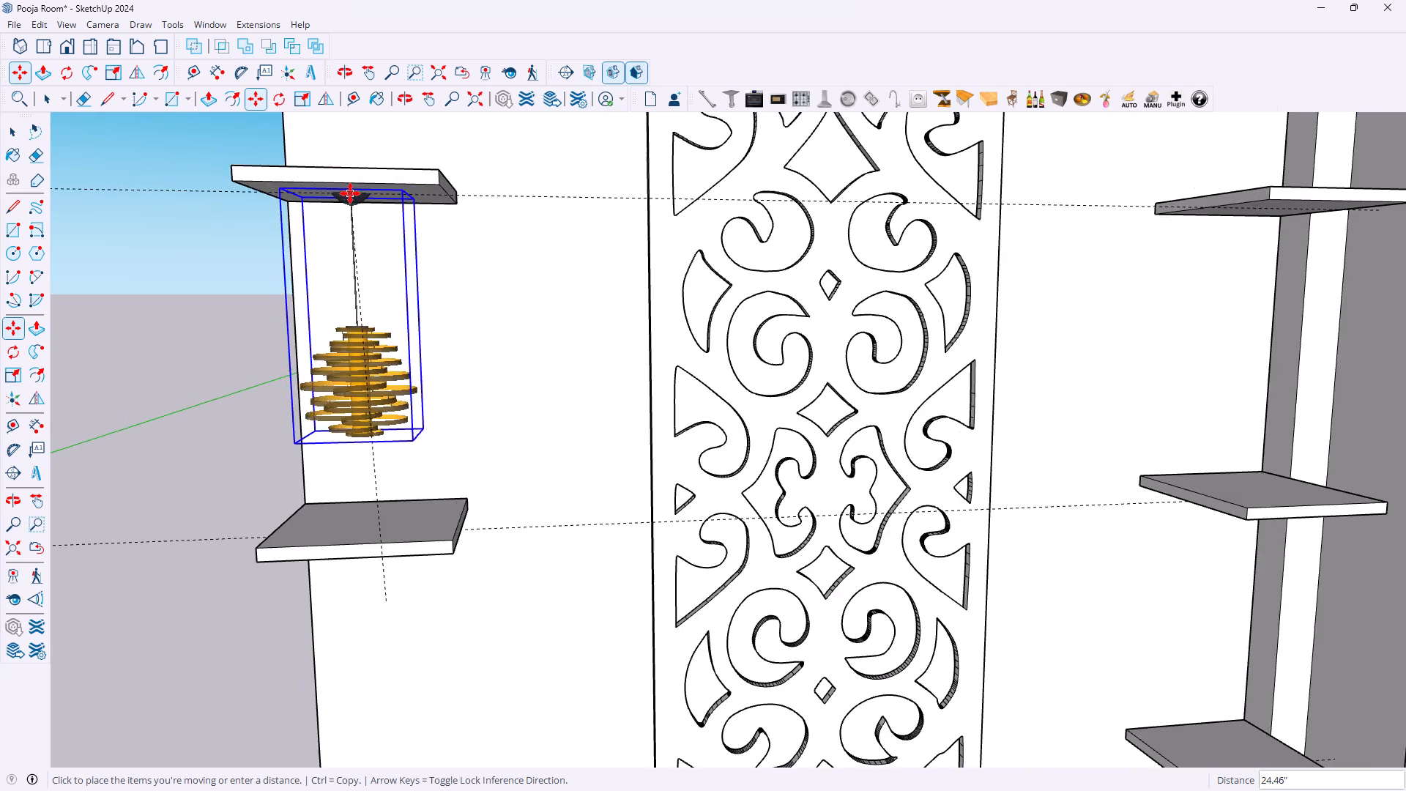
{"action": "scroll", "coordinate": [350, 194], "scroll_direction": "up", "scroll_amount": 8}
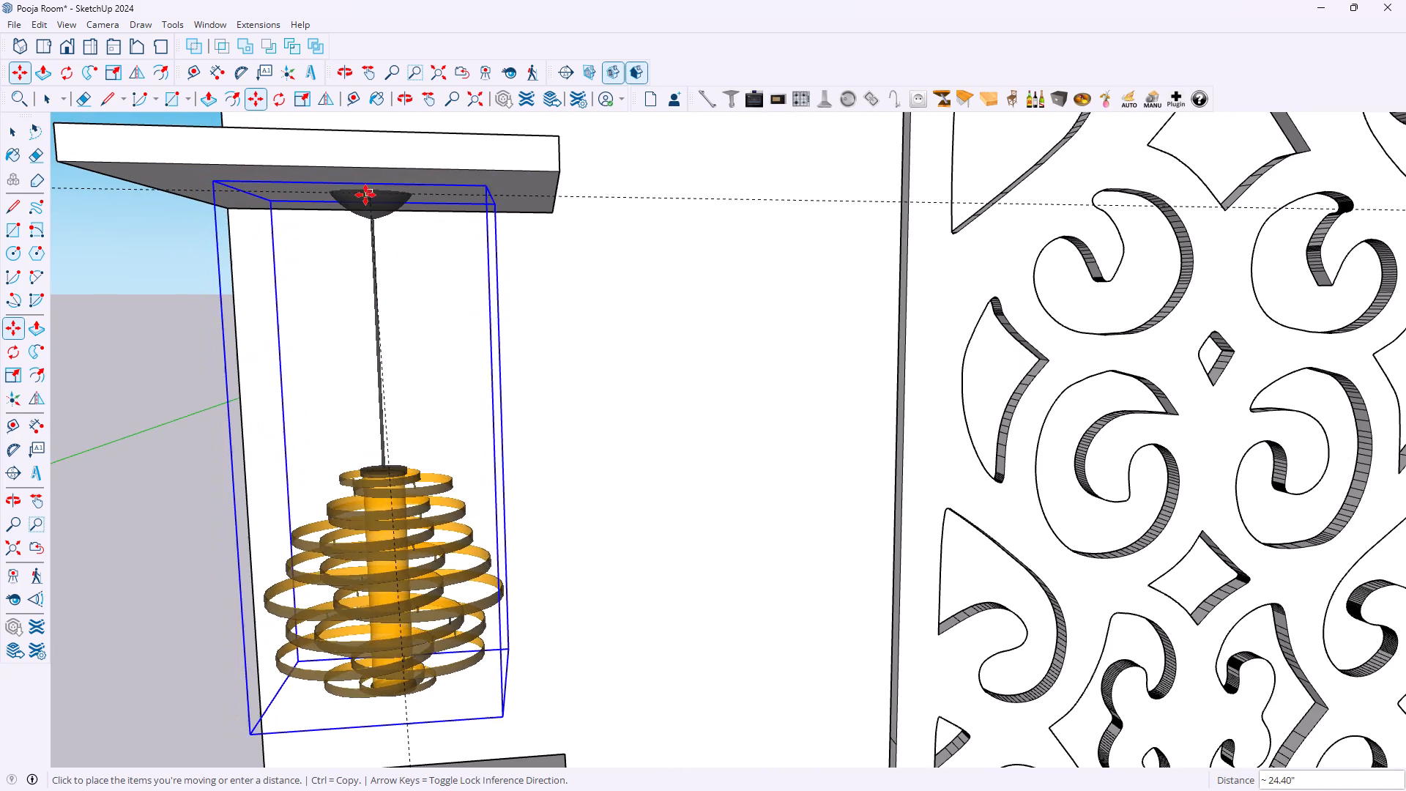
{"action": "middle_click_drag", "start_coordinate": [349, 196], "coordinate": [393, 197]}
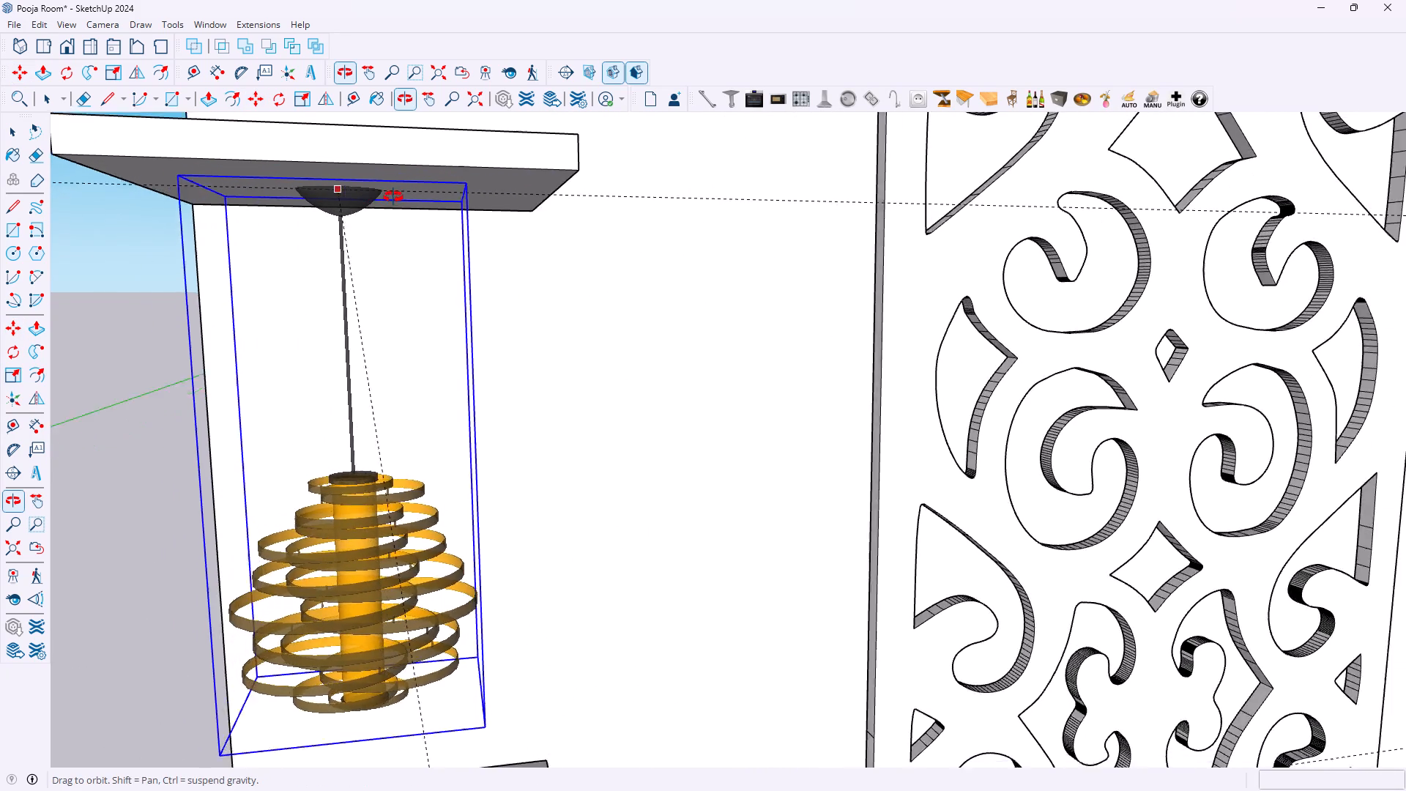
{"action": "middle_click_drag", "start_coordinate": [393, 197], "coordinate": [789, 197]}
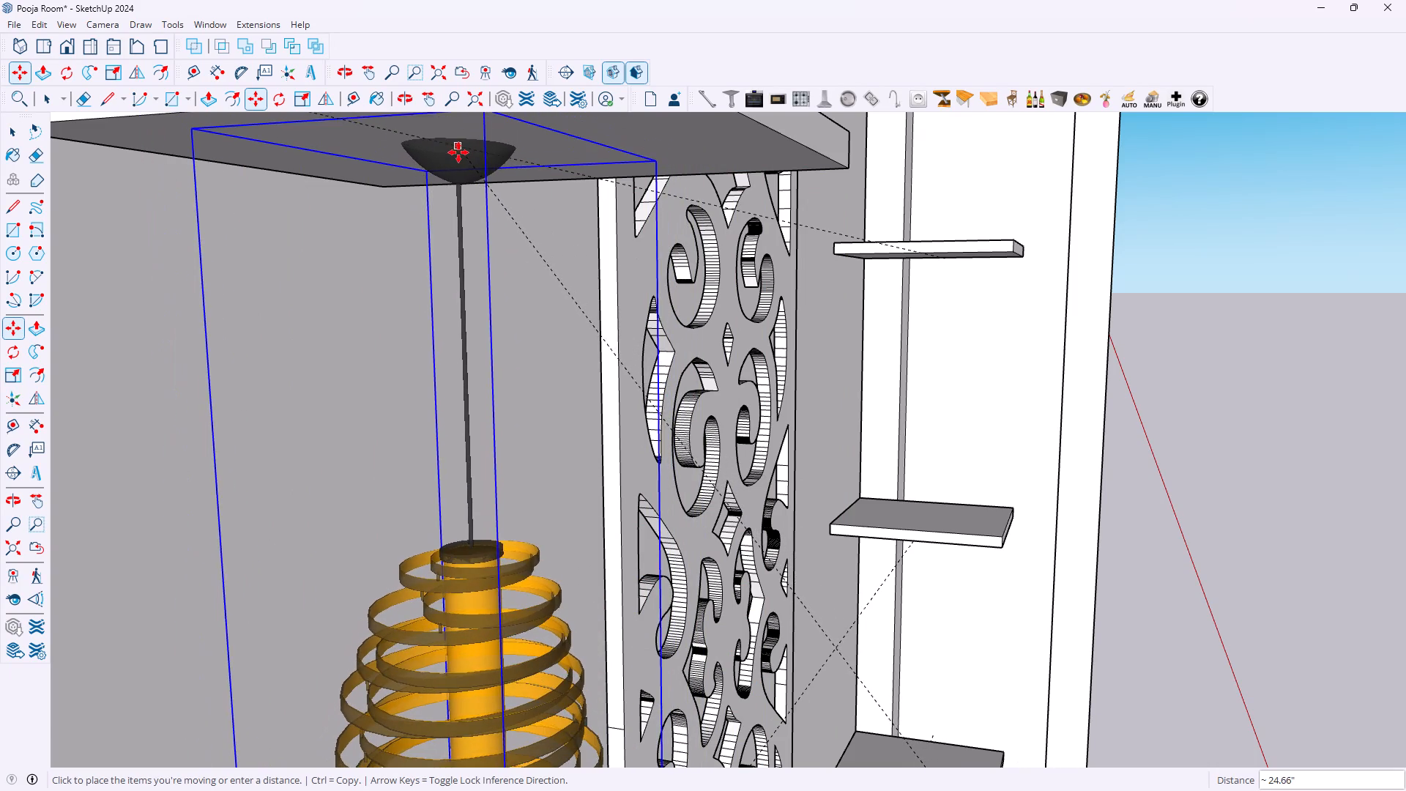
{"action": "left_click_drag", "start_coordinate": [451, 144], "coordinate": [471, 145]}
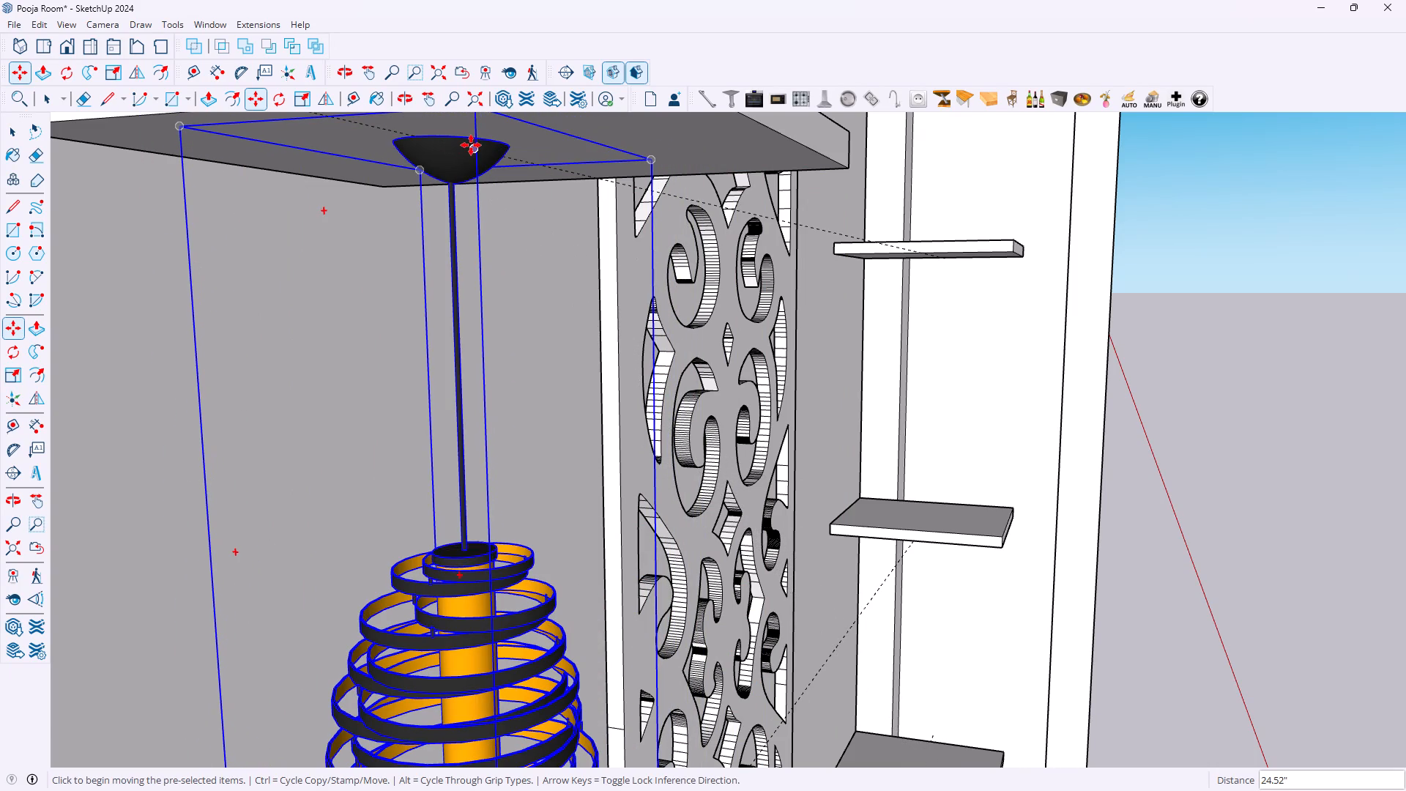
Copy the pendant light about 59.25" along the red axis from the top left shelf to the underside of the top right shelf.
{"action": "middle_click_drag", "start_coordinate": [533, 190], "coordinate": [740, 202]}
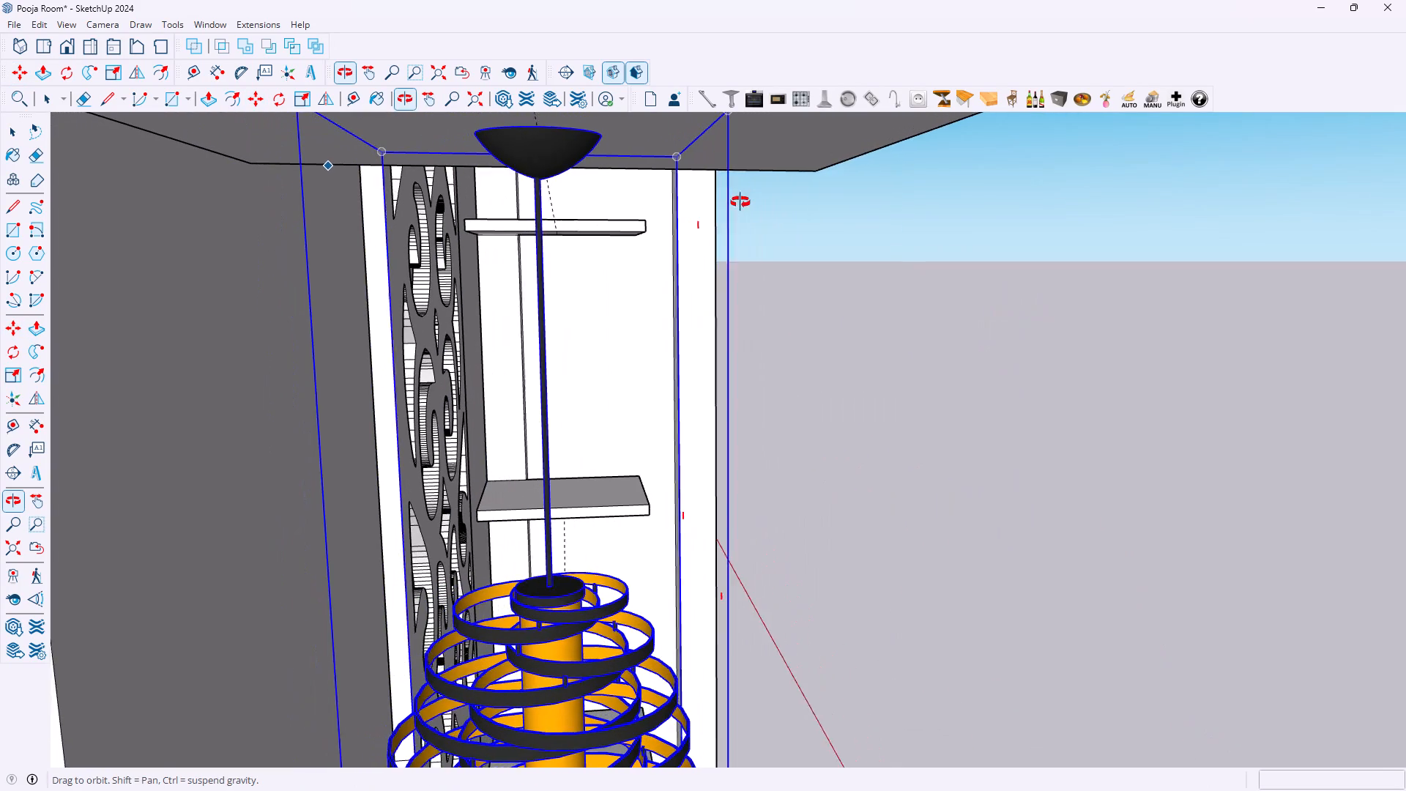
{"action": "middle_click_drag", "start_coordinate": [740, 202], "coordinate": [743, 201]}
{"action": "scroll", "coordinate": [693, 200], "scroll_direction": "down", "scroll_amount": 1}
{"action": "middle_click_drag", "start_coordinate": [751, 204], "coordinate": [746, 205]}
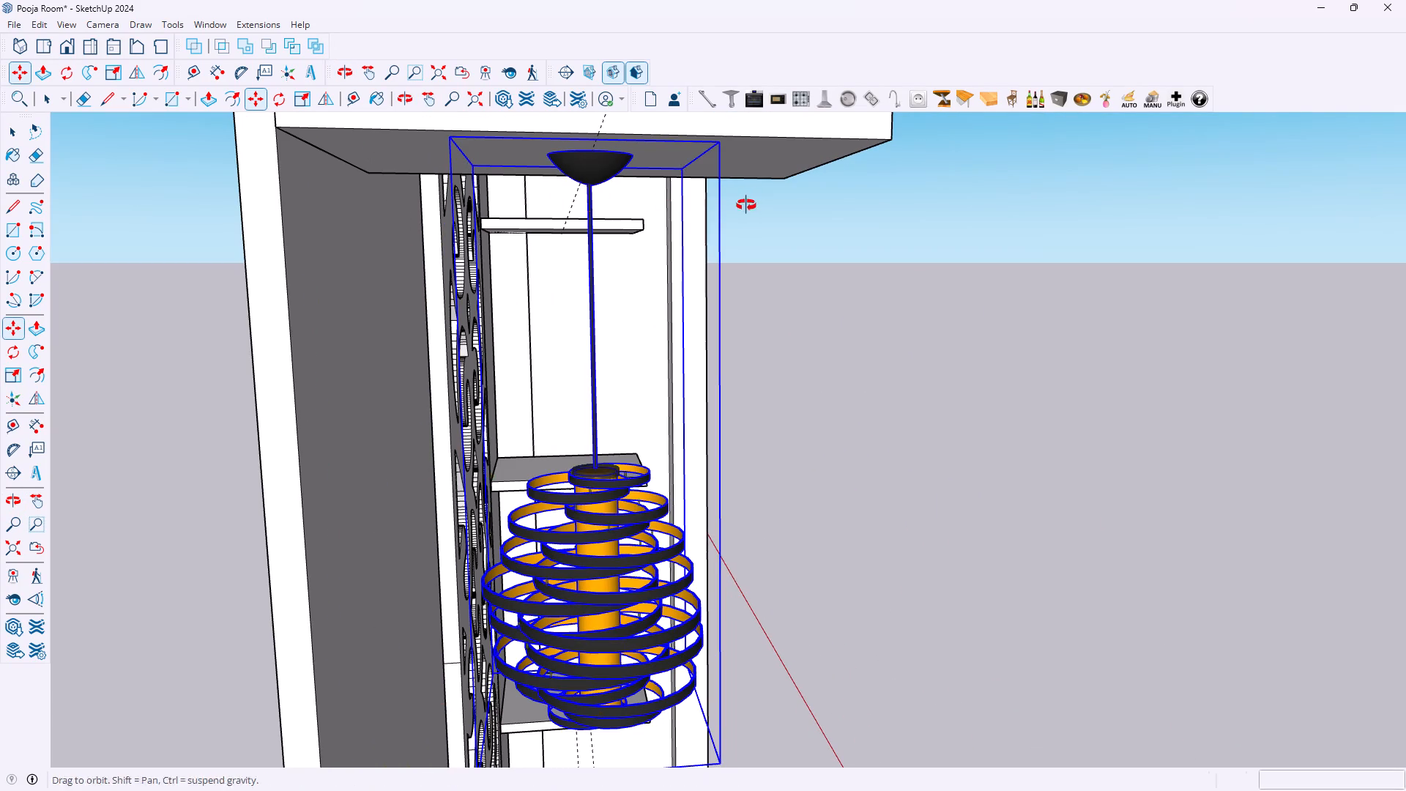
{"action": "middle_click_drag", "start_coordinate": [746, 205], "coordinate": [286, 205]}
{"action": "scroll", "coordinate": [223, 234], "scroll_direction": "down", "scroll_amount": 8}
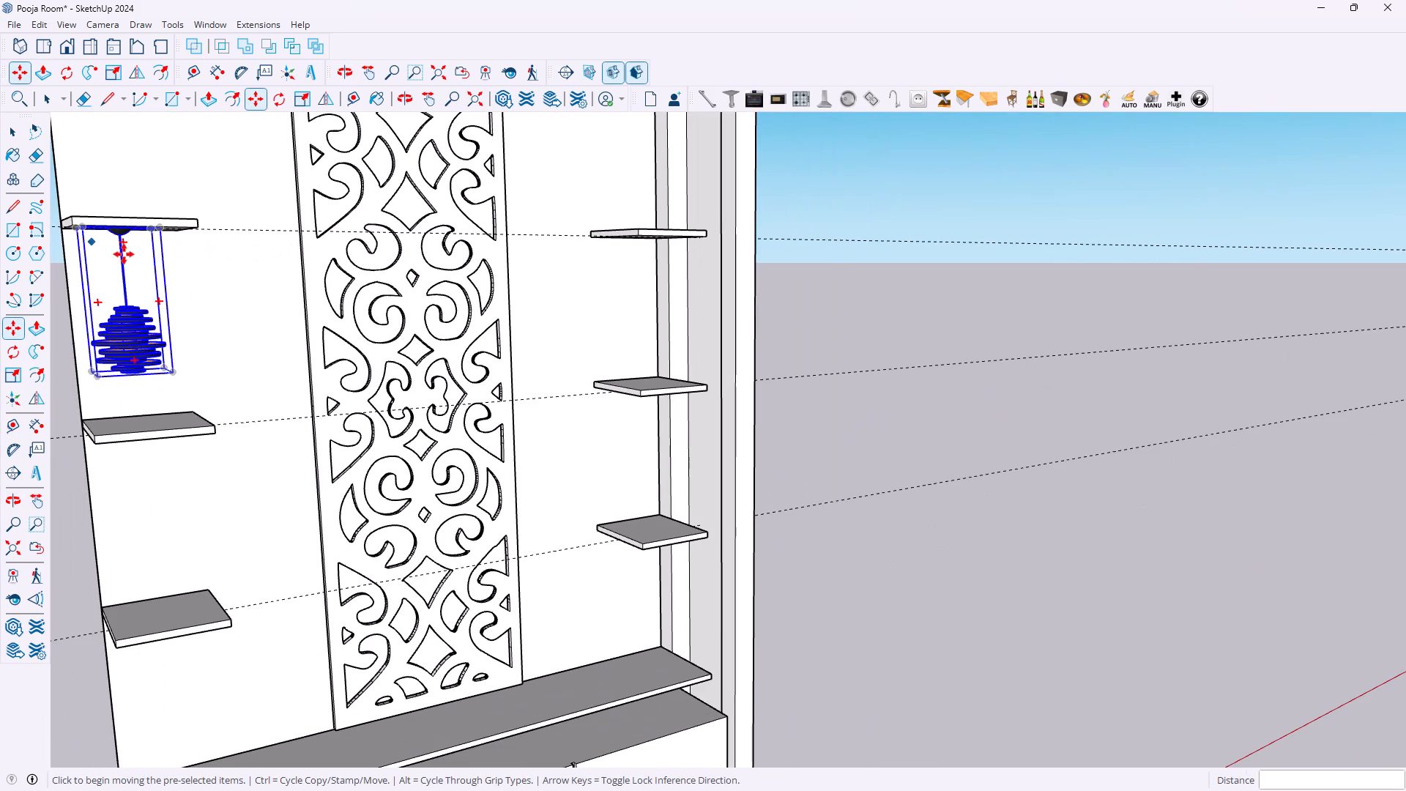
{"action": "scroll", "coordinate": [132, 230], "scroll_direction": "up", "scroll_amount": 7}
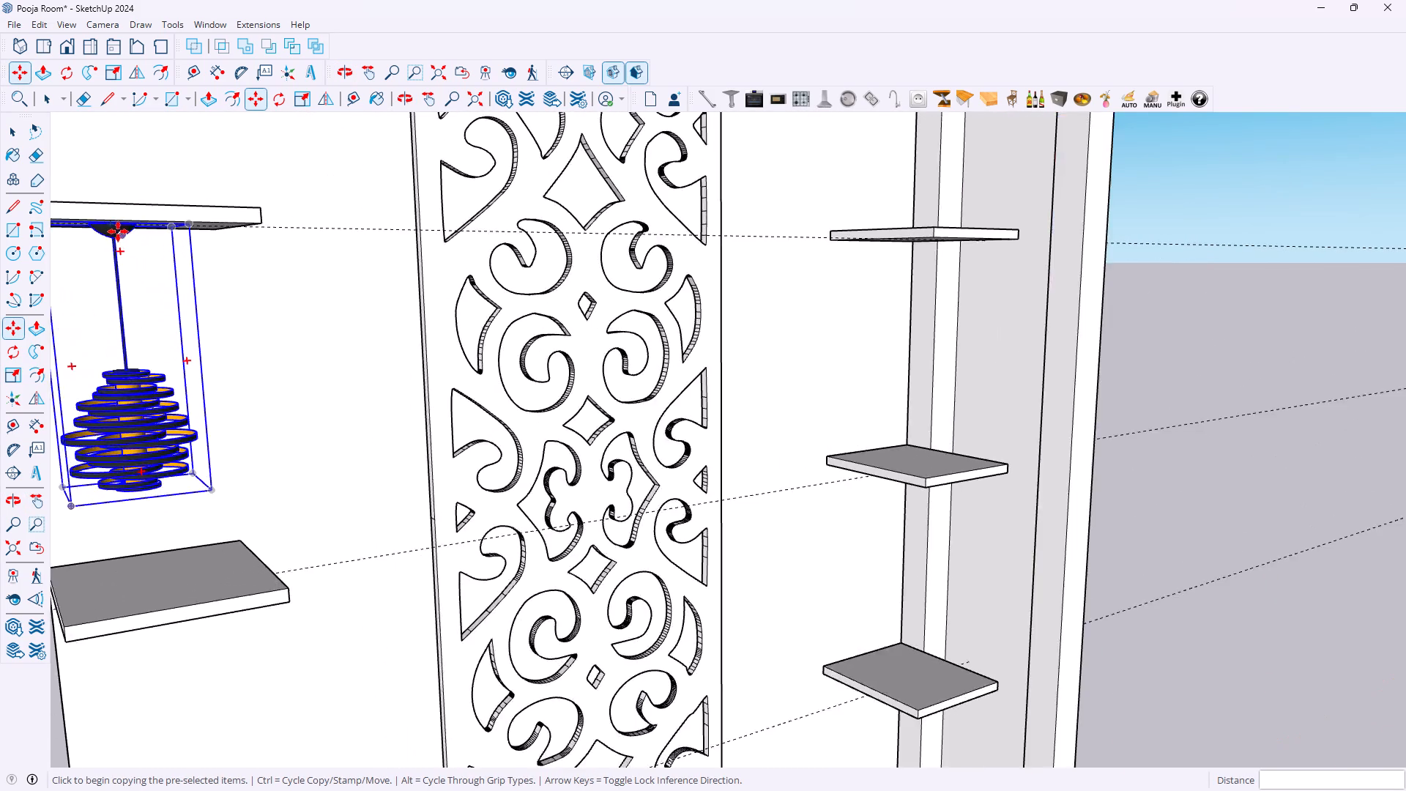
{"action": "scroll", "coordinate": [118, 231], "scroll_direction": "up", "scroll_amount": 3}
{"action": "middle_click_drag", "start_coordinate": [263, 253], "coordinate": [102, 253]}
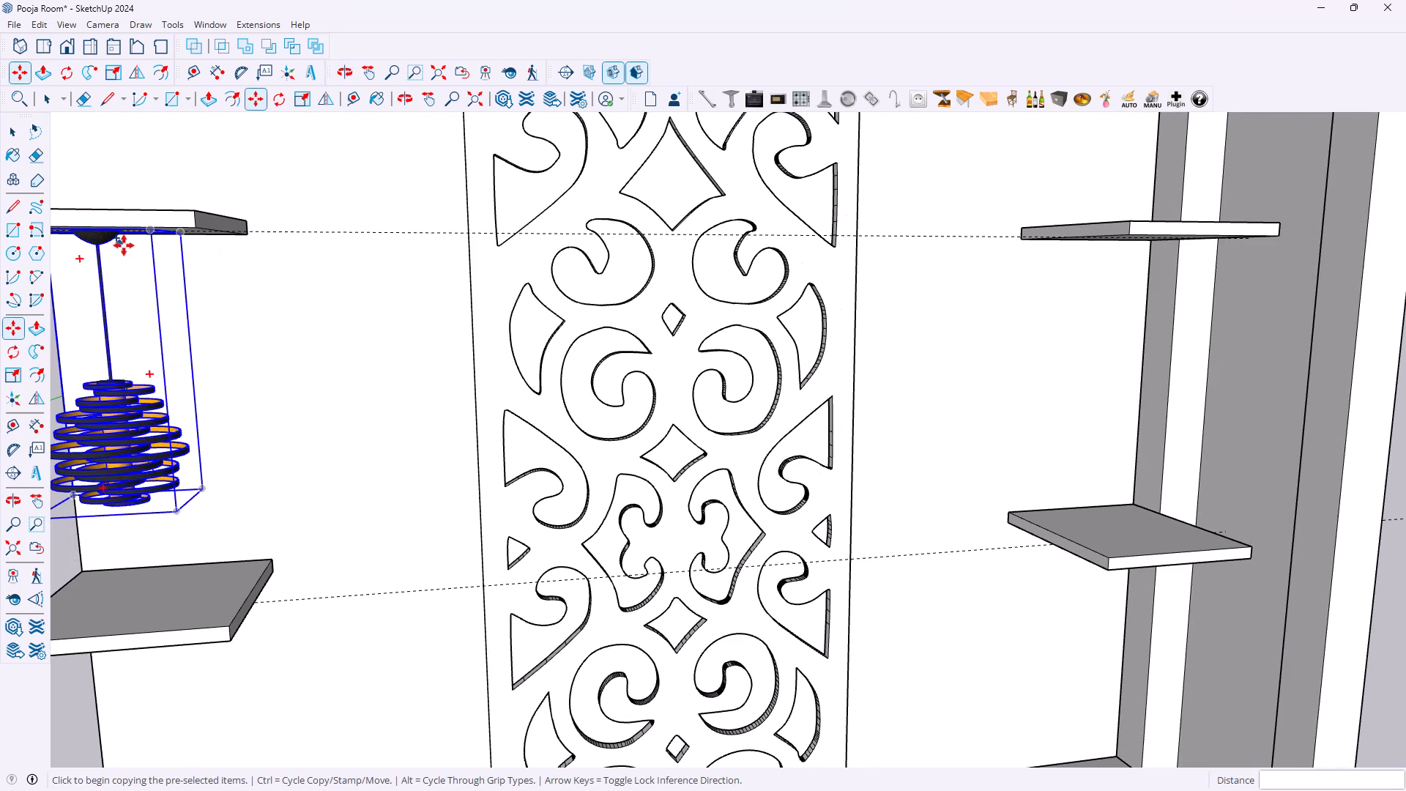
{"action": "scroll", "coordinate": [125, 246], "scroll_direction": "down", "scroll_amount": 3}
{"action": "scroll", "coordinate": [134, 239], "scroll_direction": "up", "scroll_amount": 2}
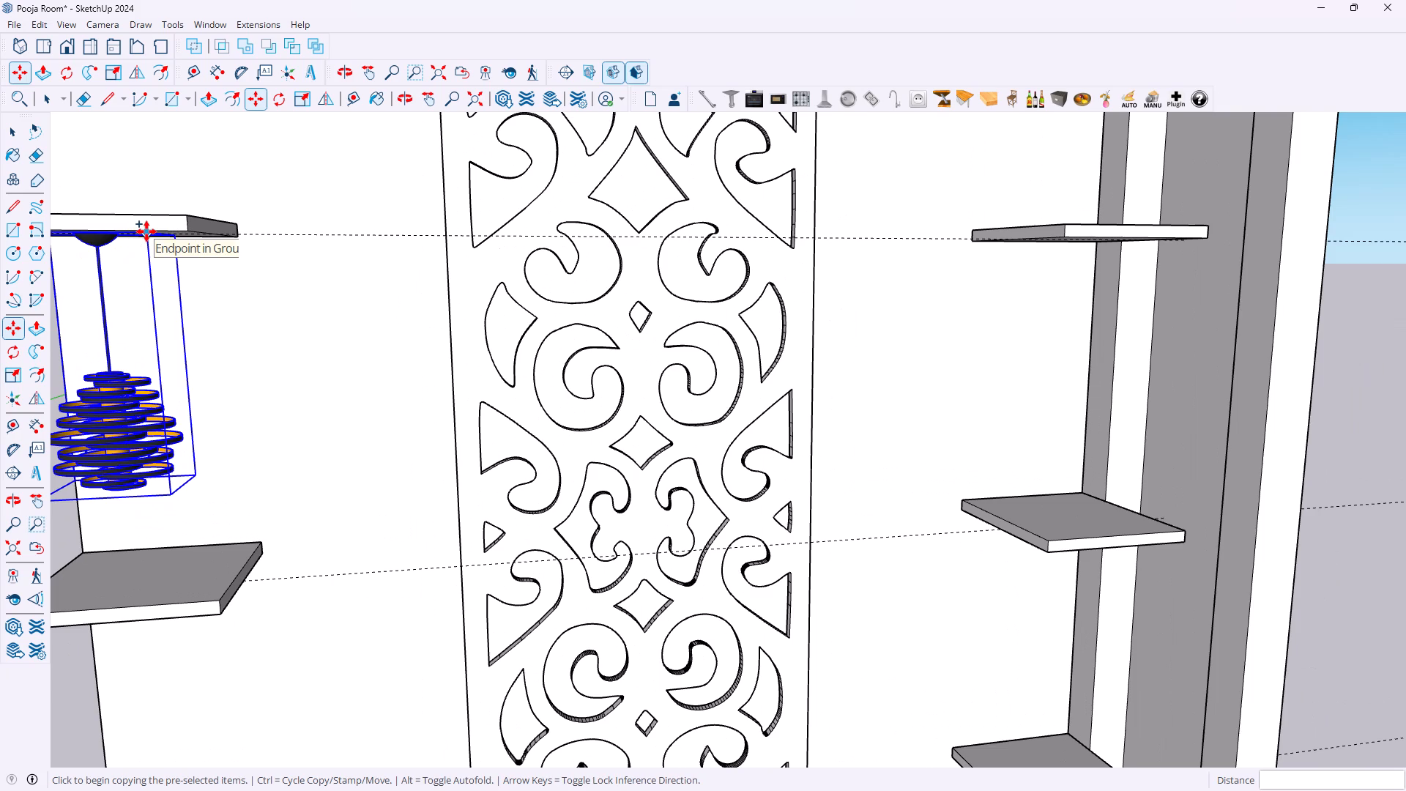
{"action": "left_click", "coordinate": [146, 231]}
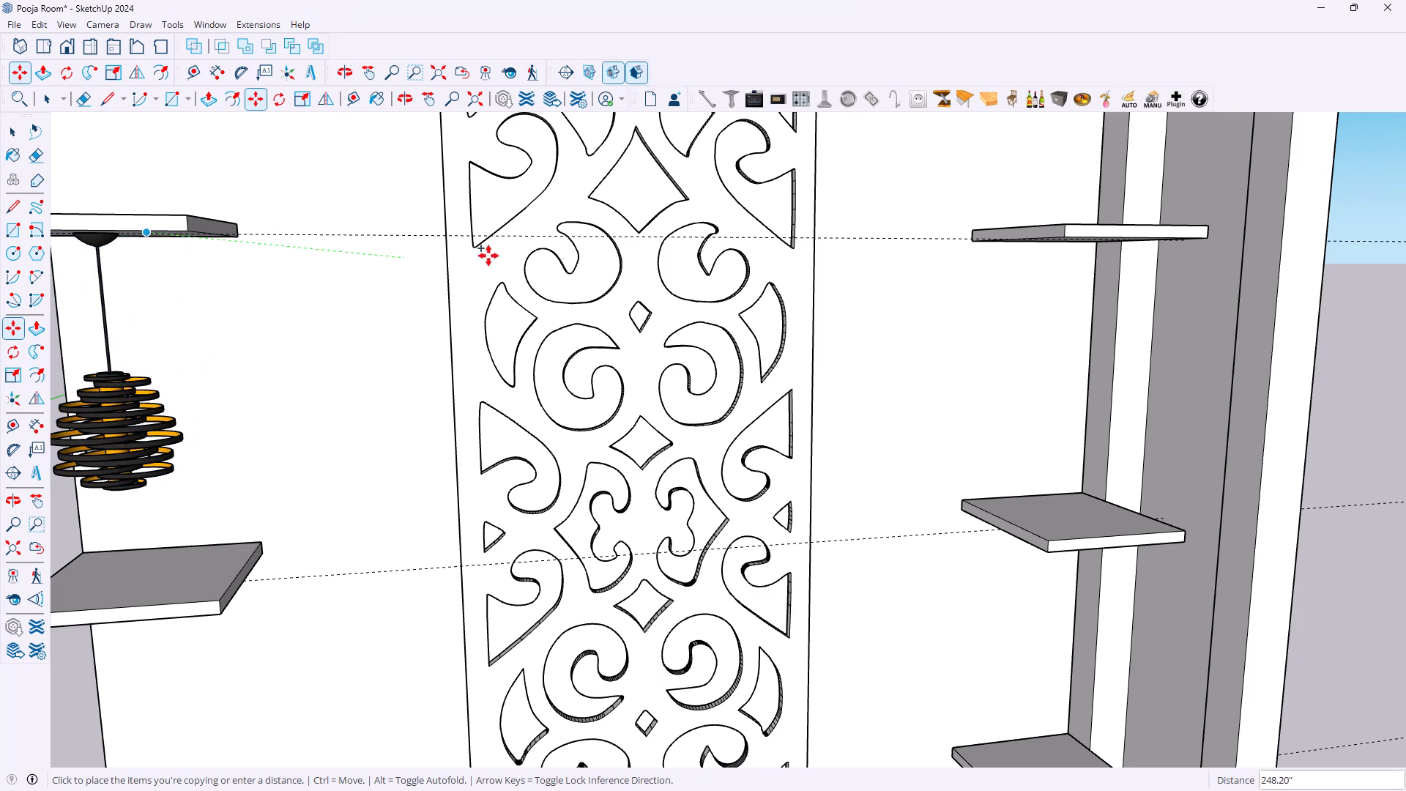
{"action": "key", "text": "Right"}
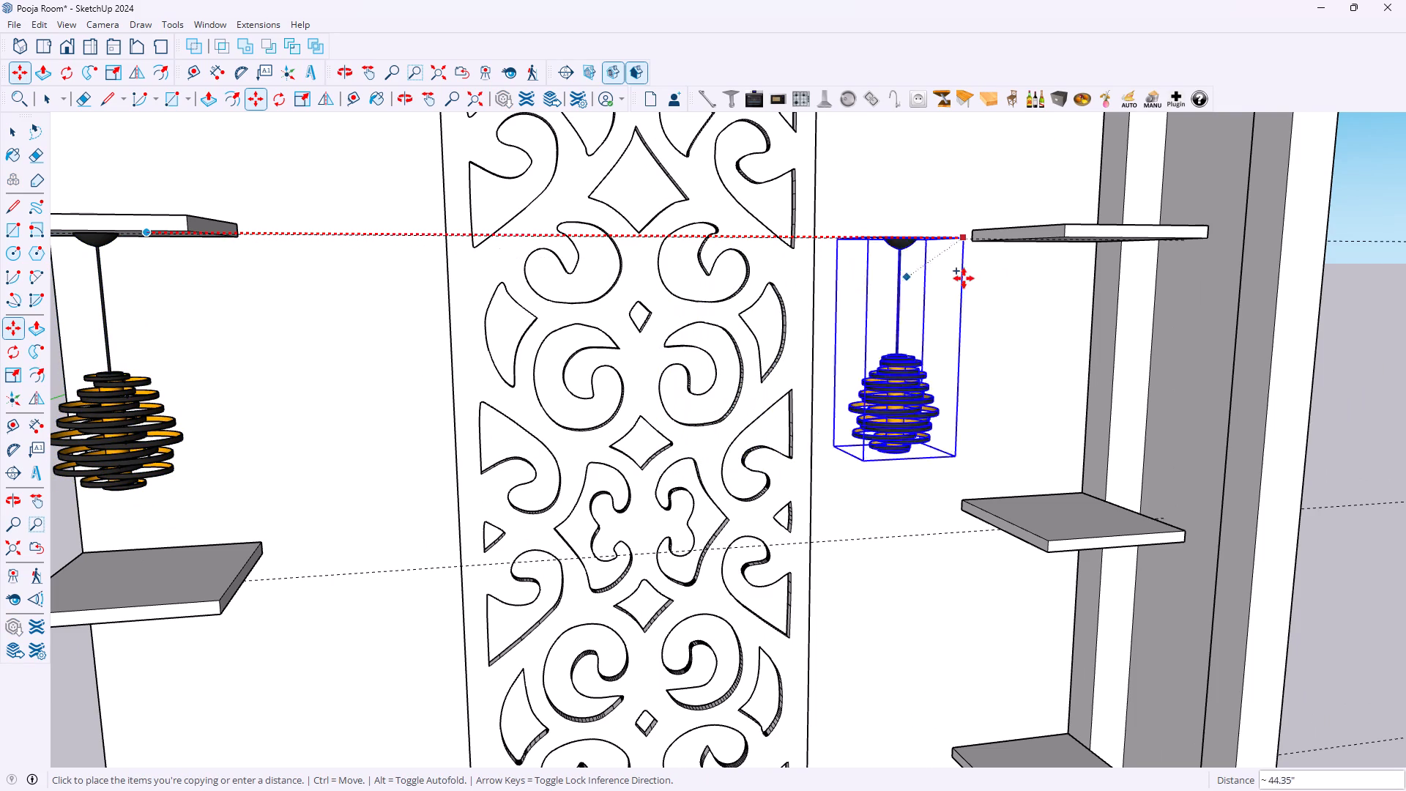
{"action": "middle_click_drag", "start_coordinate": [1078, 273], "coordinate": [767, 272]}
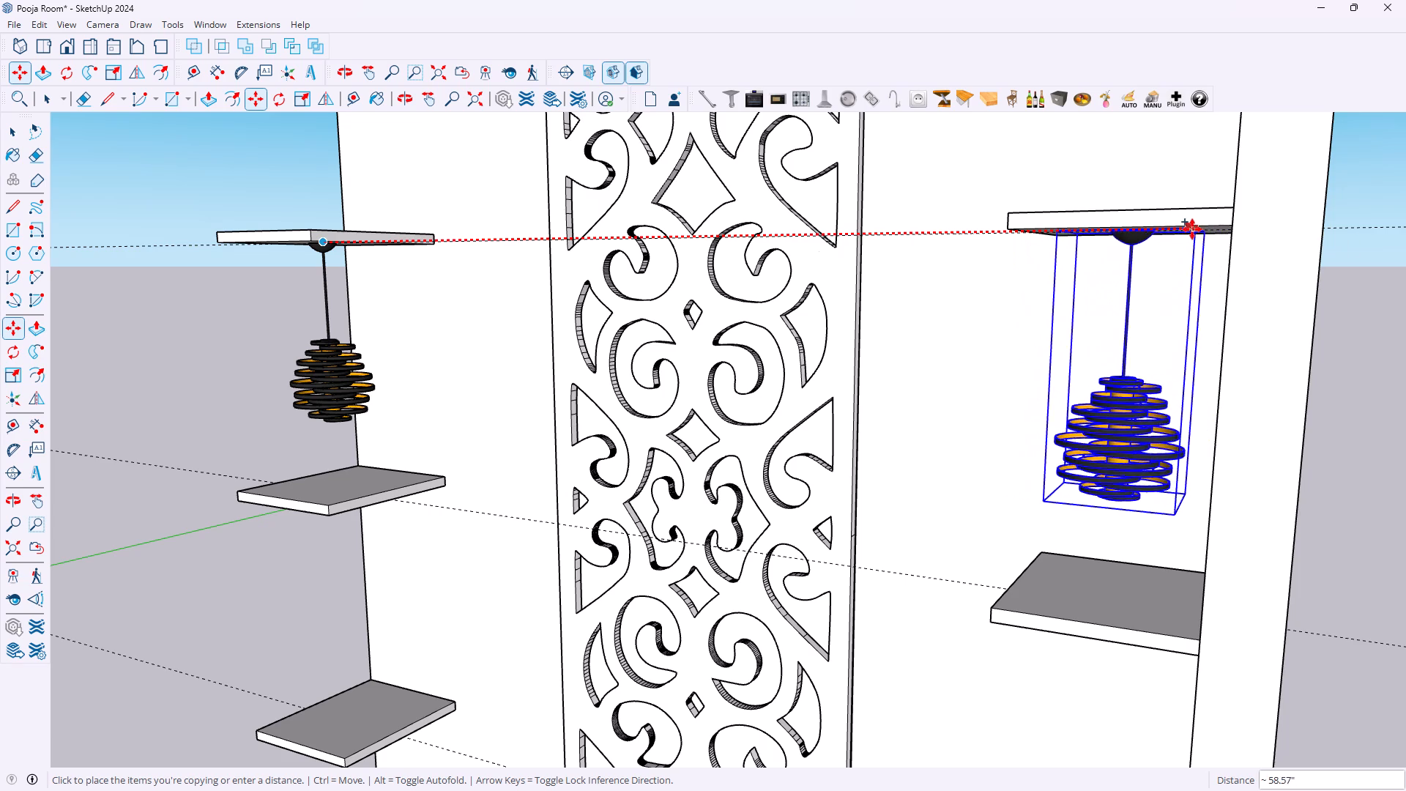
{"action": "middle_click_drag", "start_coordinate": [1205, 229], "coordinate": [1256, 236]}
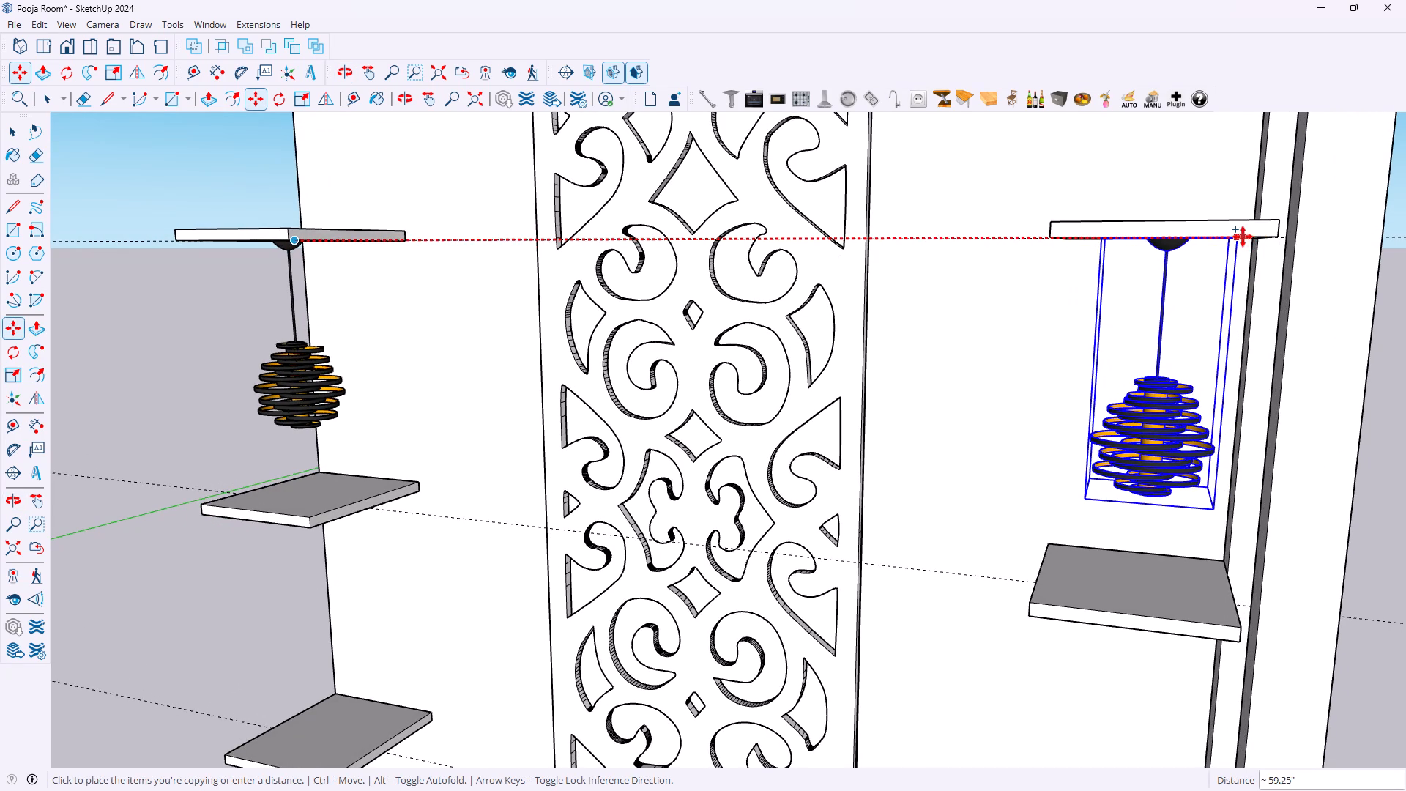
{"action": "left_click", "coordinate": [1235, 237]}
Copy both top pendant lights together about 19.54" straight down to the undersides of the middle shelves.
{"action": "scroll", "coordinate": [1235, 246], "scroll_direction": "down", "scroll_amount": 2}
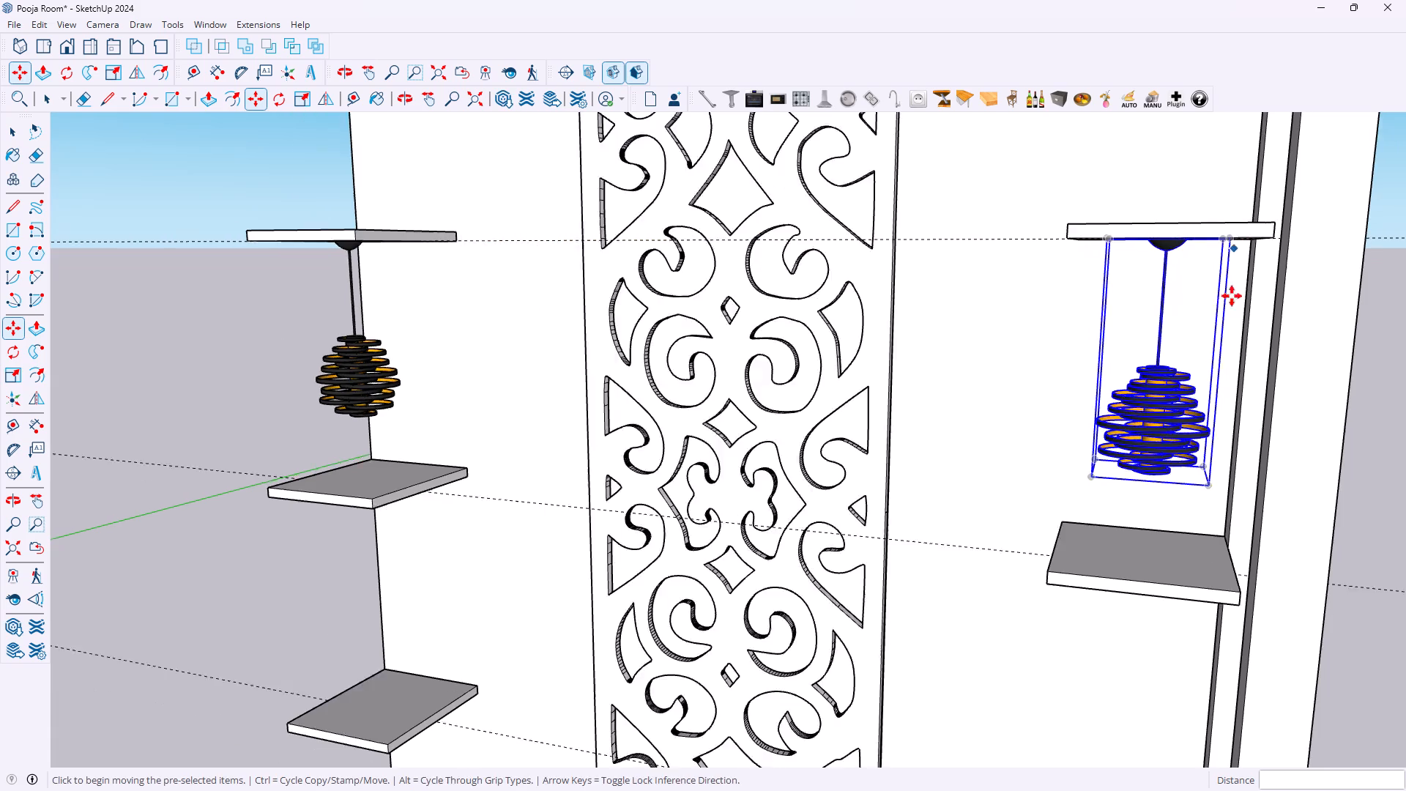
{"action": "scroll", "coordinate": [1232, 296], "scroll_direction": "down", "scroll_amount": 1}
{"action": "scroll", "coordinate": [1038, 468], "scroll_direction": "down", "scroll_amount": 8}
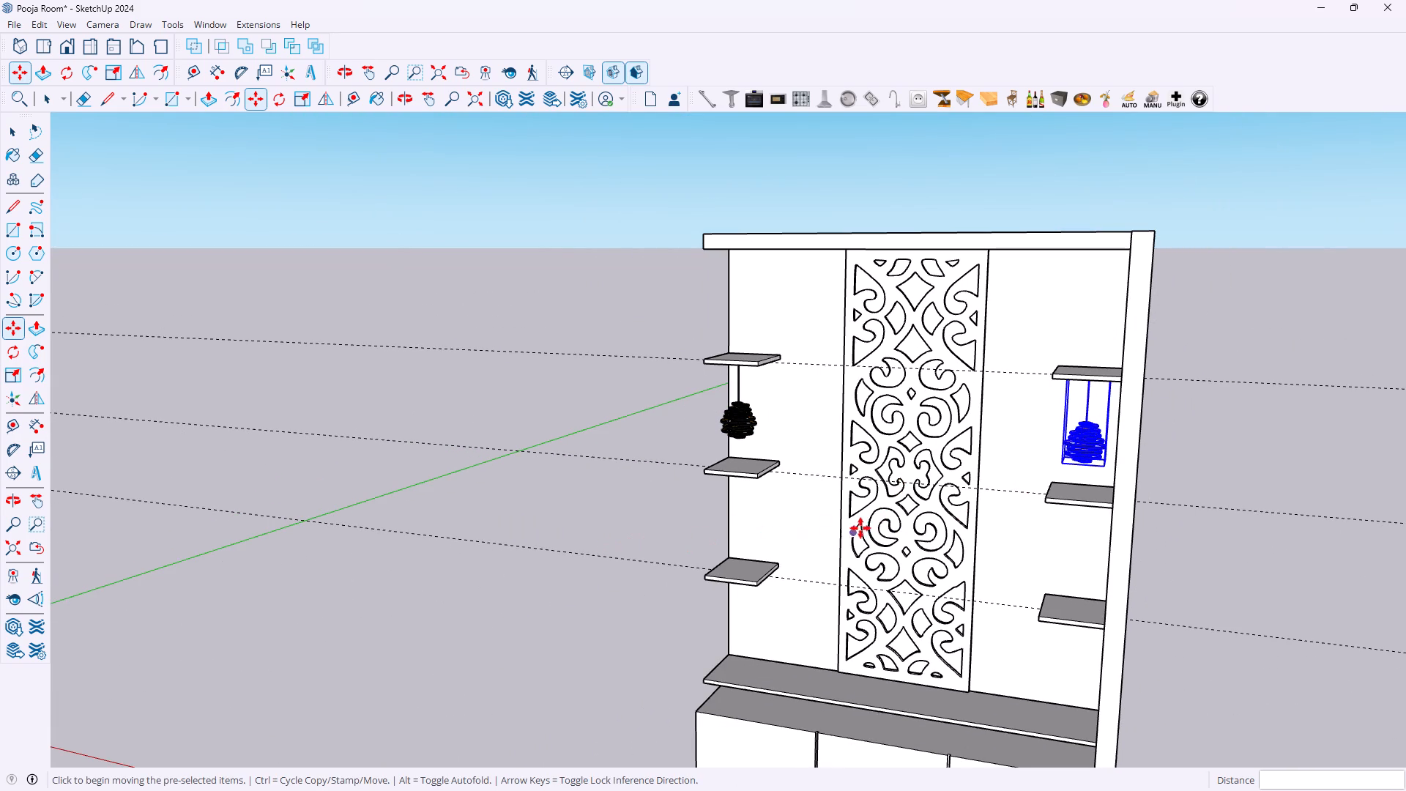
{"action": "middle_click_drag", "start_coordinate": [872, 508], "coordinate": [997, 391]}
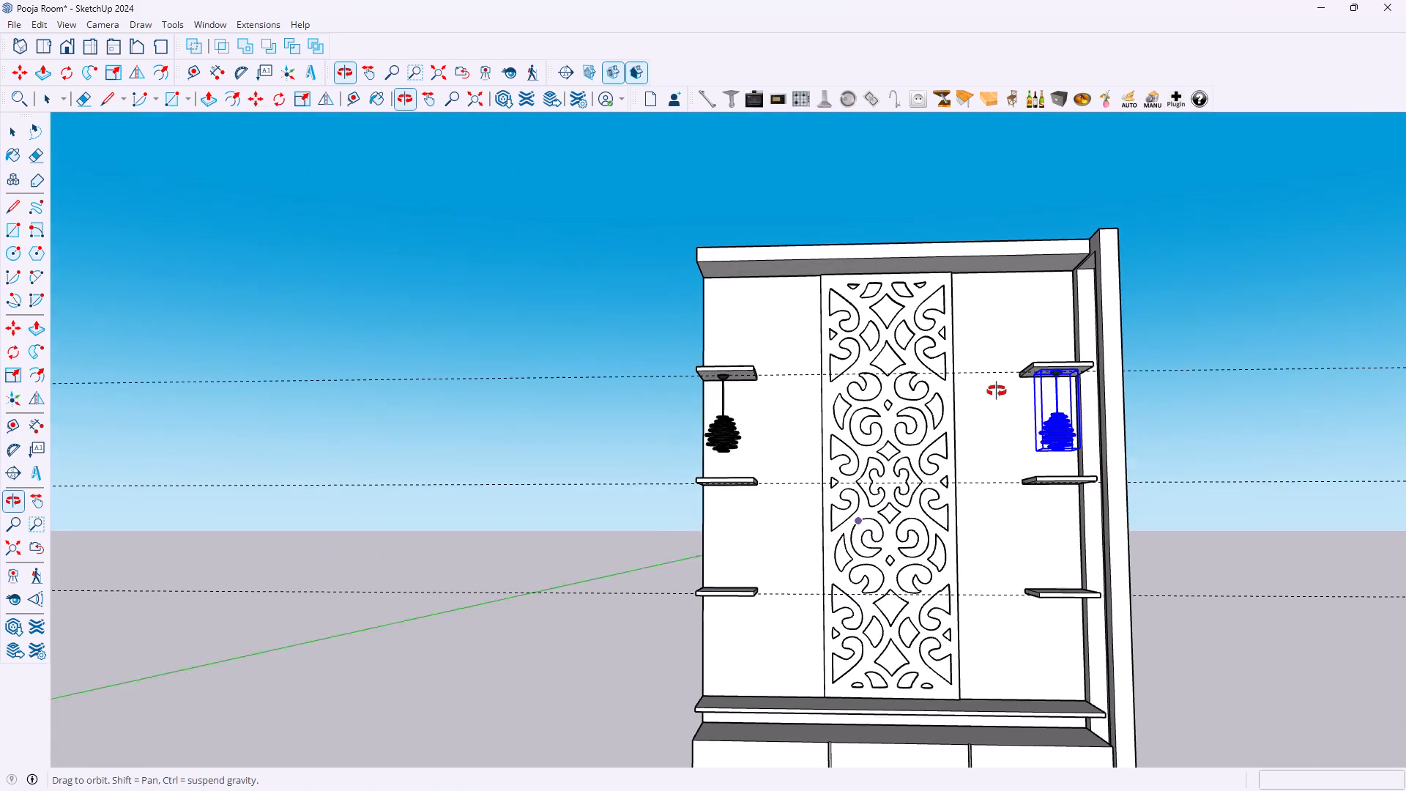
{"action": "middle_click_drag", "start_coordinate": [997, 391], "coordinate": [997, 390]}
{"action": "scroll", "coordinate": [1068, 396], "scroll_direction": "up", "scroll_amount": 11}
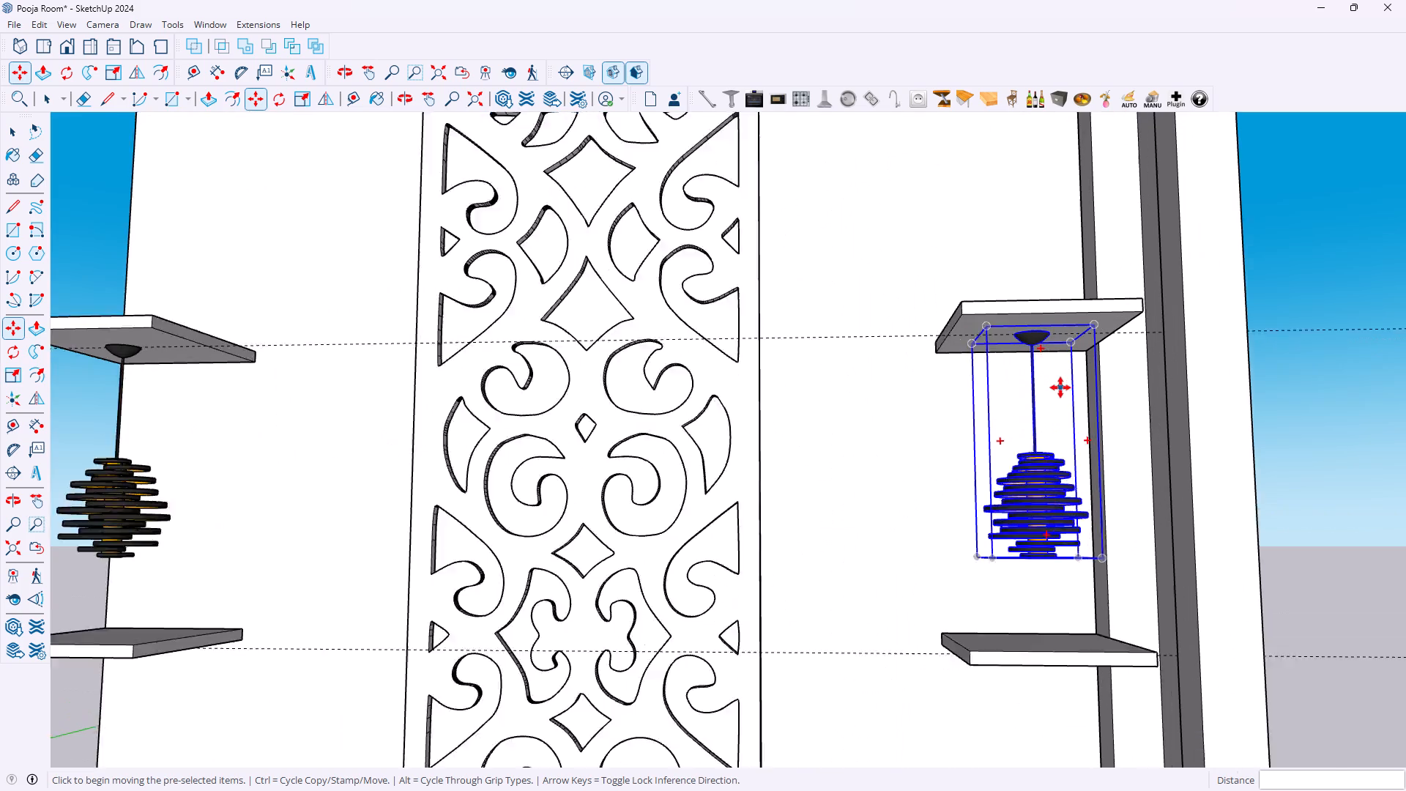
{"action": "scroll", "coordinate": [1060, 387], "scroll_direction": "up", "scroll_amount": 5}
{"action": "scroll", "coordinate": [900, 371], "scroll_direction": "down", "scroll_amount": 13}
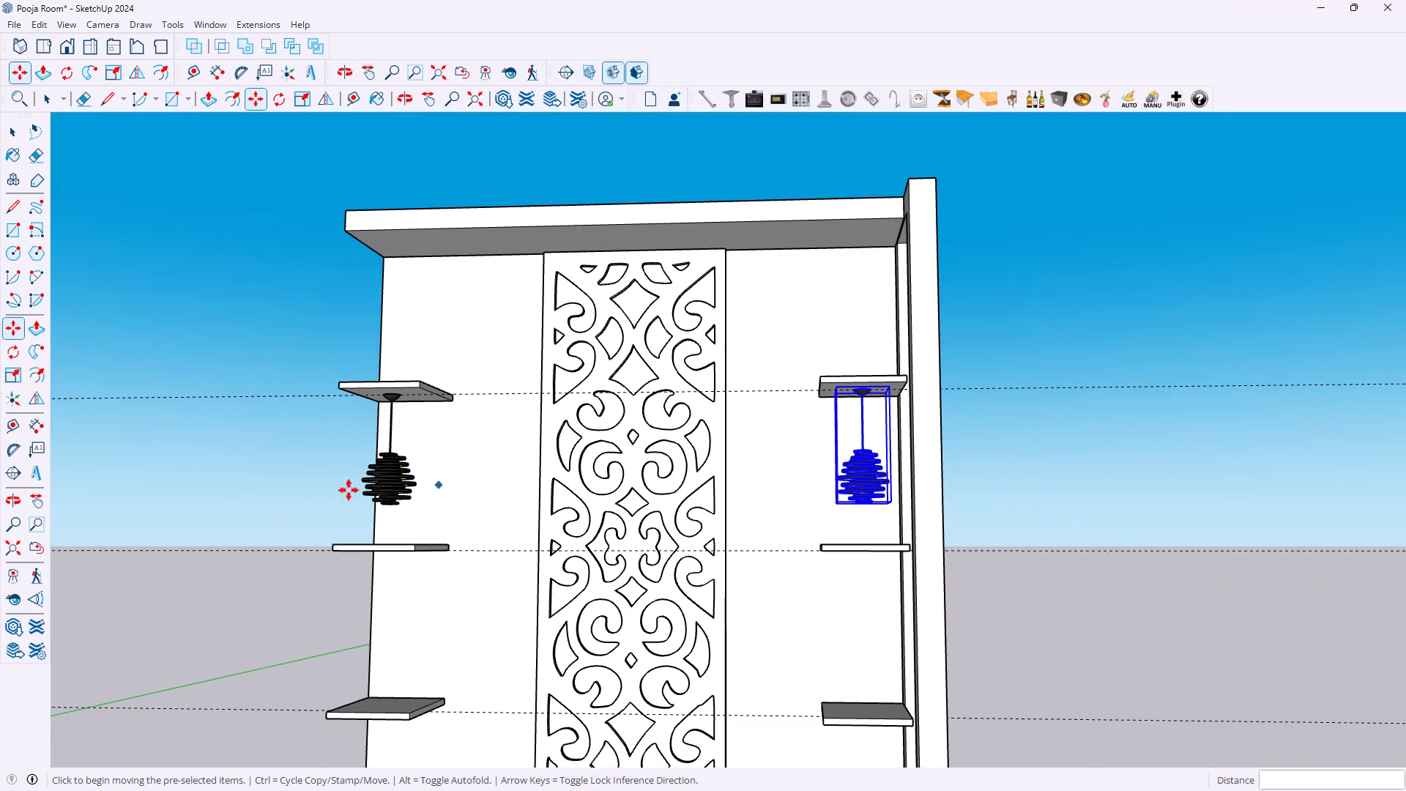
{"action": "key", "text": "space"}
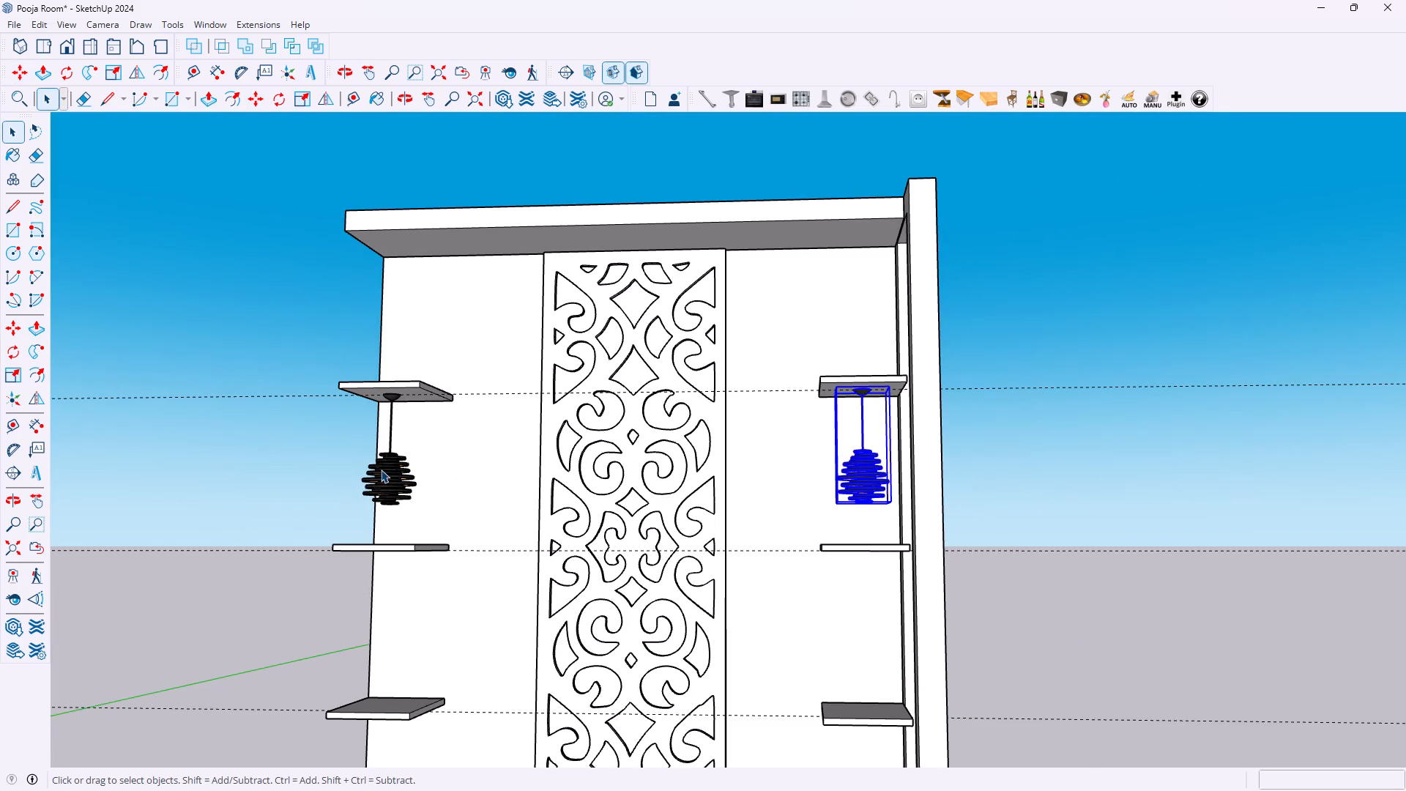
{"action": "left_click", "coordinate": [384, 469], "text": "ctrl"}
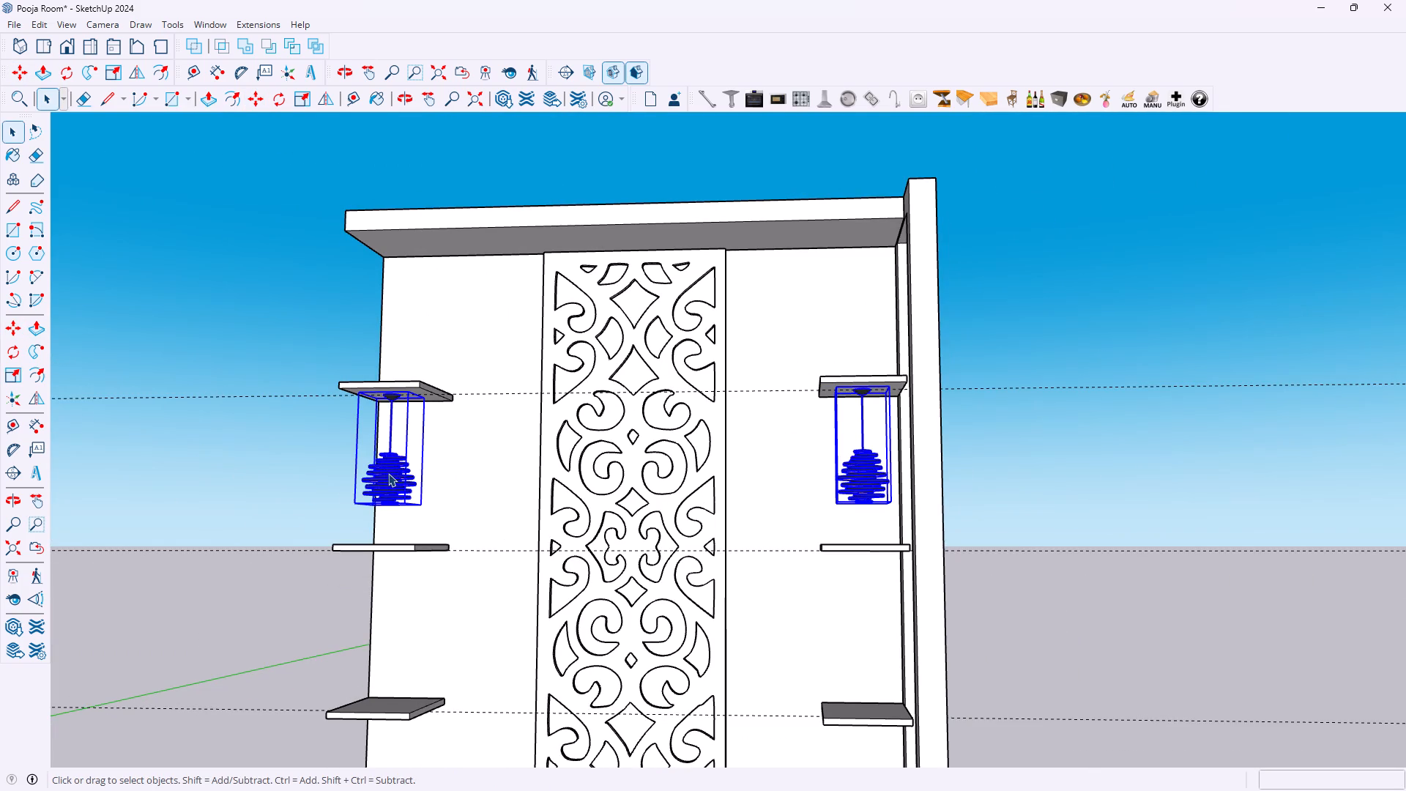
{"action": "key", "text": "m"}
{"action": "scroll", "coordinate": [397, 439], "scroll_direction": "up", "scroll_amount": 11}
{"action": "scroll", "coordinate": [420, 374], "scroll_direction": "up", "scroll_amount": 2}
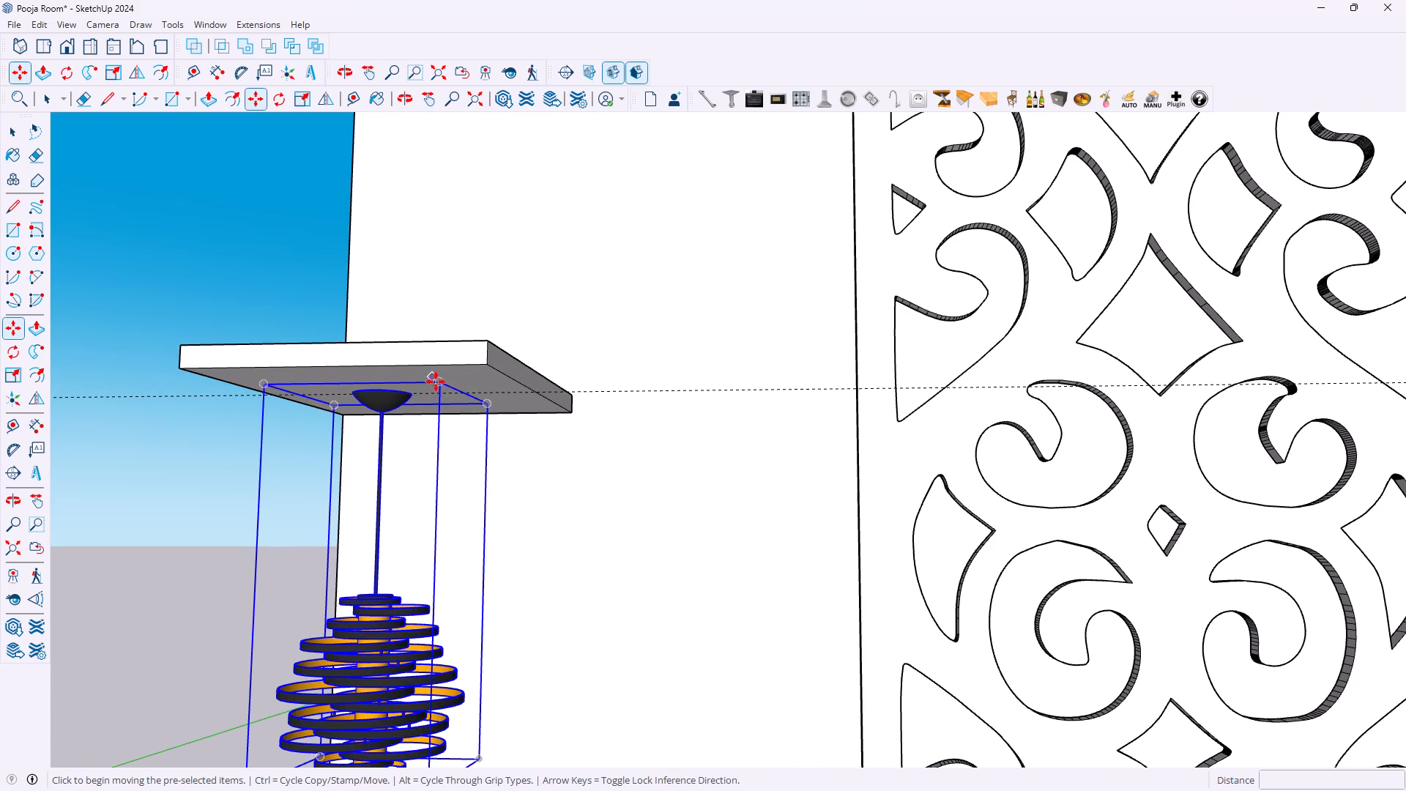
{"action": "left_click", "coordinate": [439, 382]}
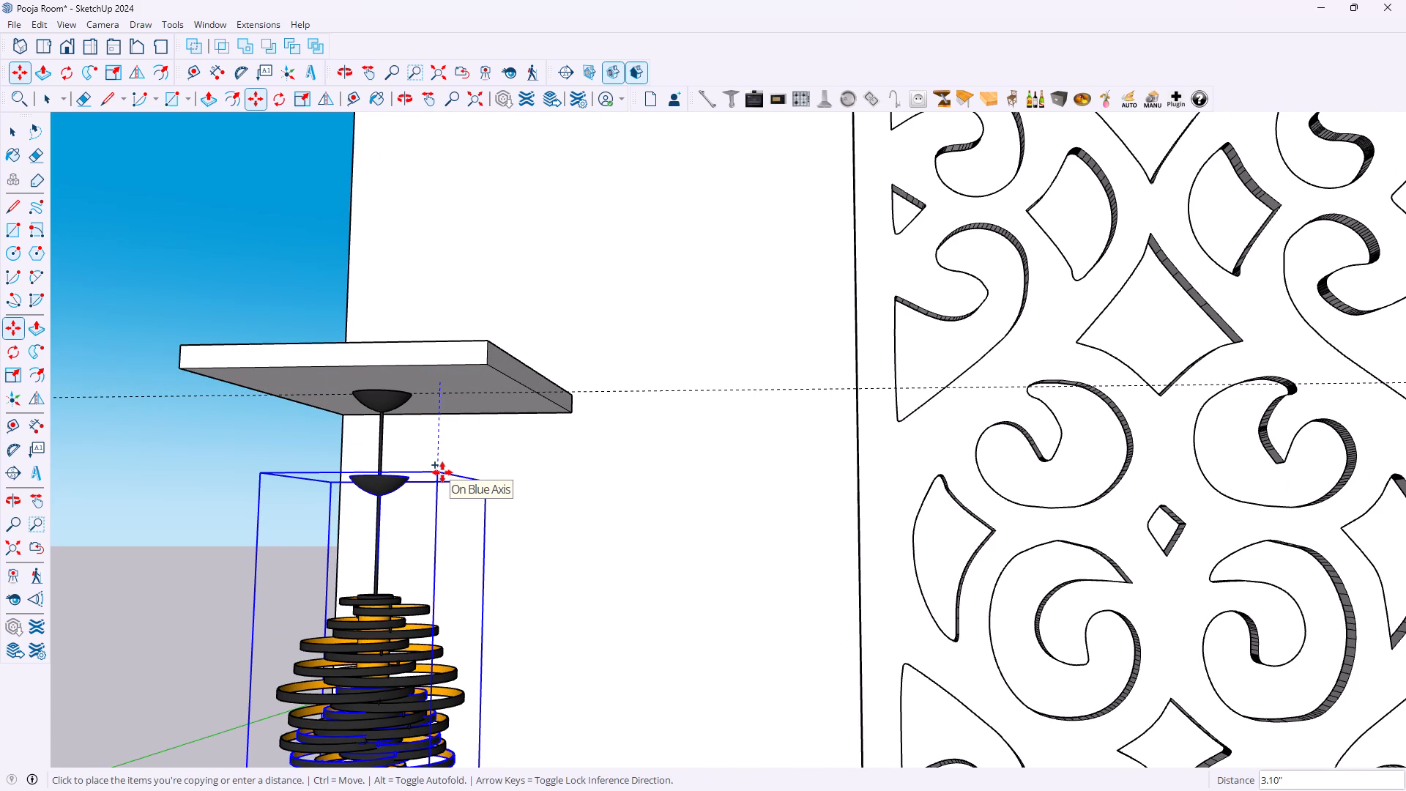
{"action": "key", "text": "Down"}
{"action": "key", "text": "Left"}
{"action": "key", "text": "Up"}
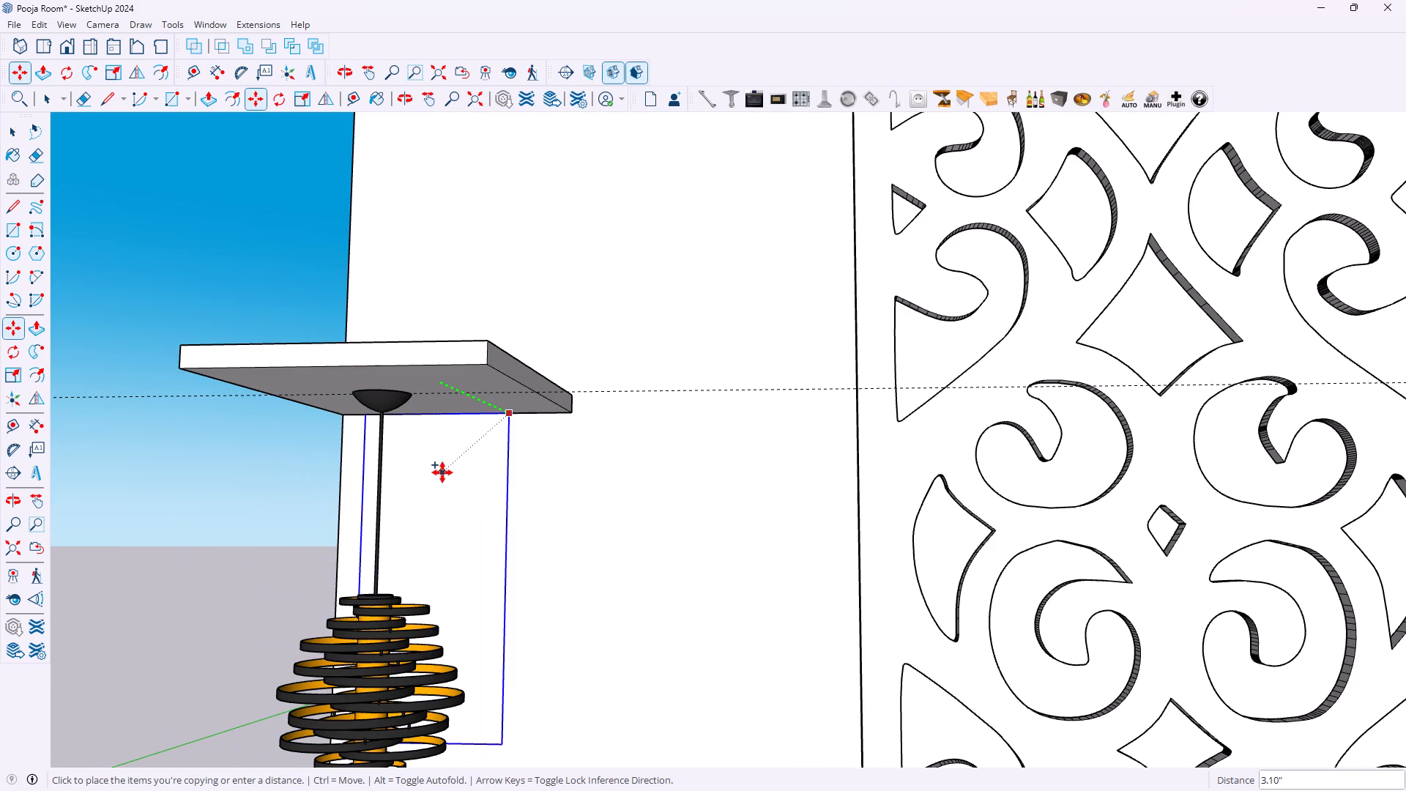
{"action": "scroll", "coordinate": [436, 547], "scroll_direction": "down", "scroll_amount": 13}
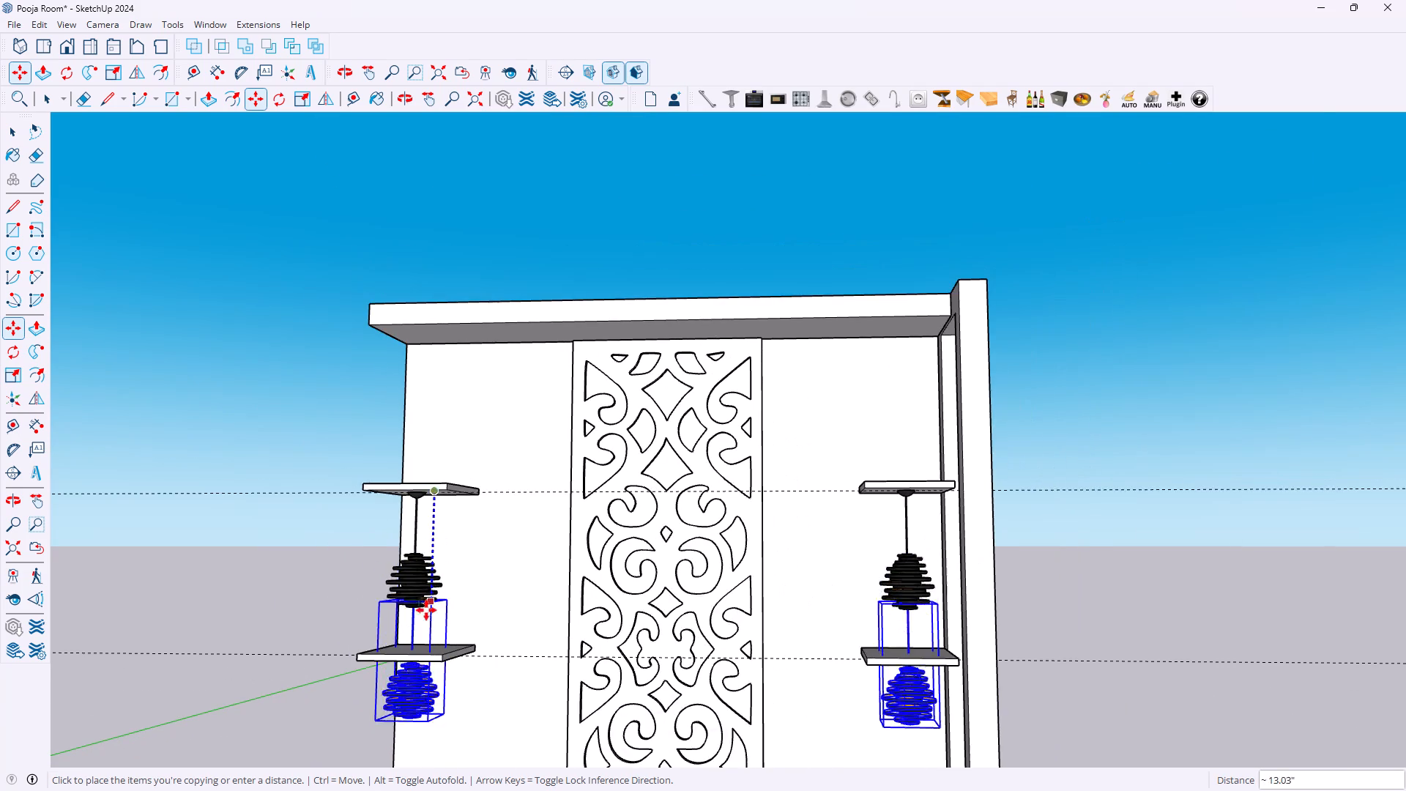
{"action": "scroll", "coordinate": [417, 656], "scroll_direction": "up", "scroll_amount": 8}
{"action": "middle_click_drag", "start_coordinate": [418, 660], "coordinate": [428, 643]}
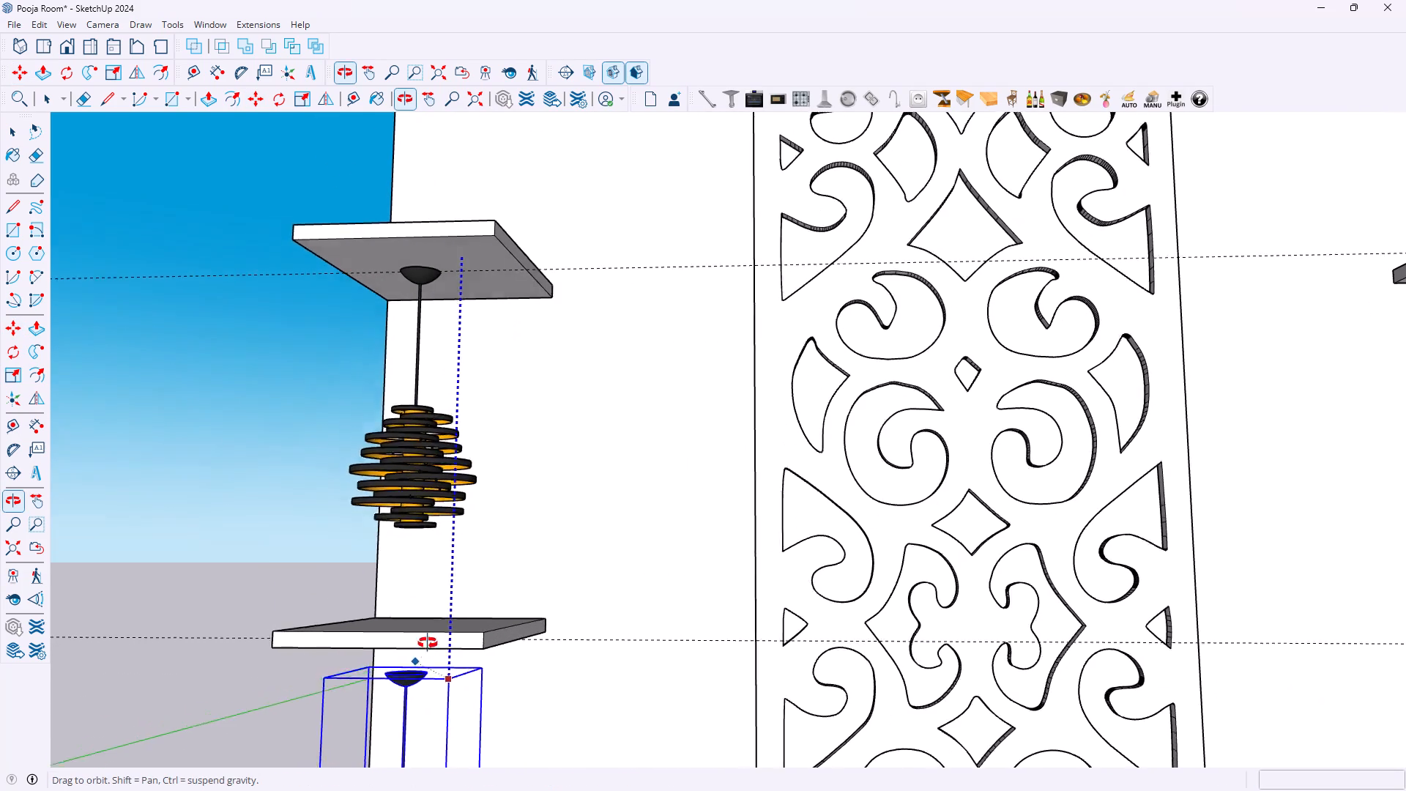
{"action": "middle_click_drag", "start_coordinate": [428, 643], "coordinate": [460, 585]}
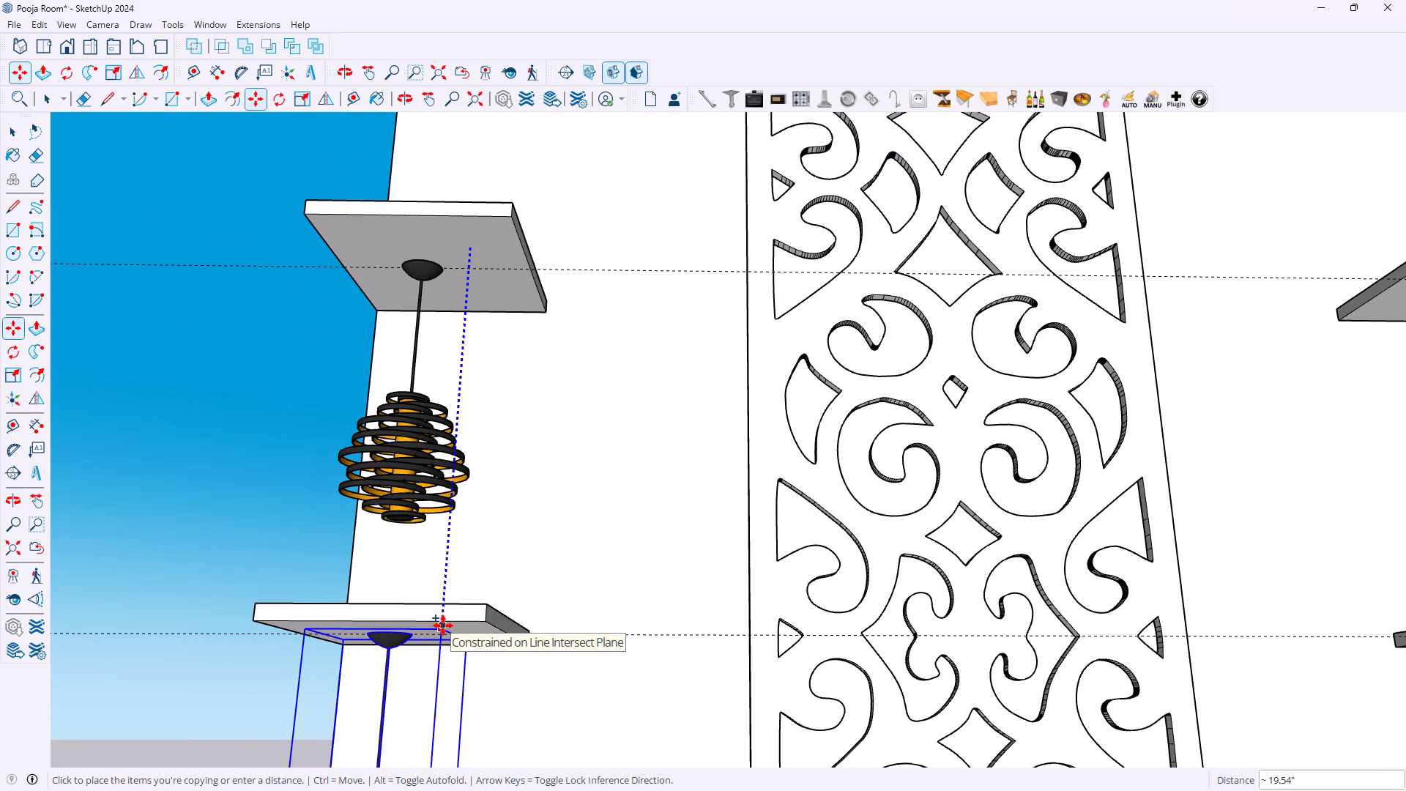
{"action": "scroll", "coordinate": [443, 625], "scroll_direction": "up", "scroll_amount": 12}
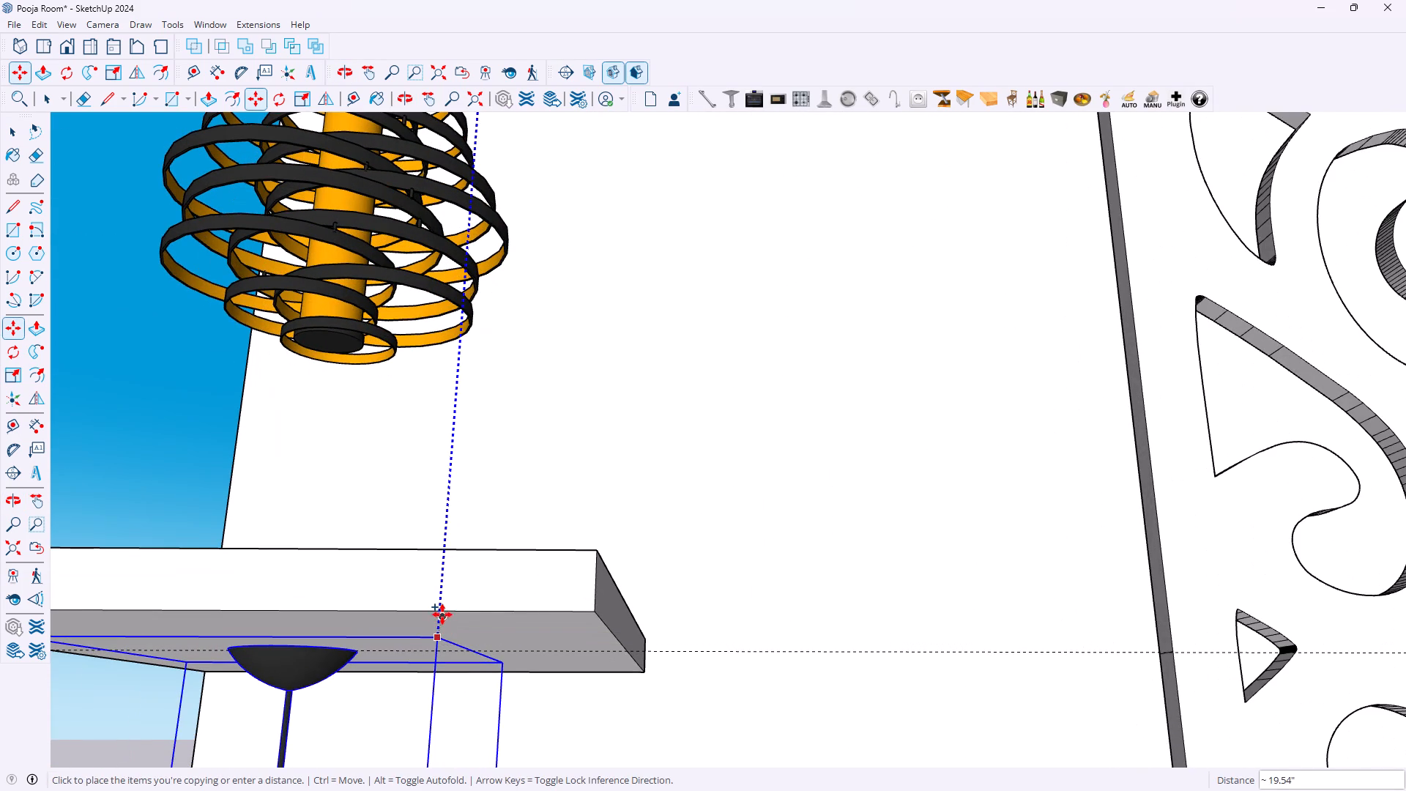
{"action": "middle_click_drag", "start_coordinate": [438, 610], "coordinate": [598, 618]}
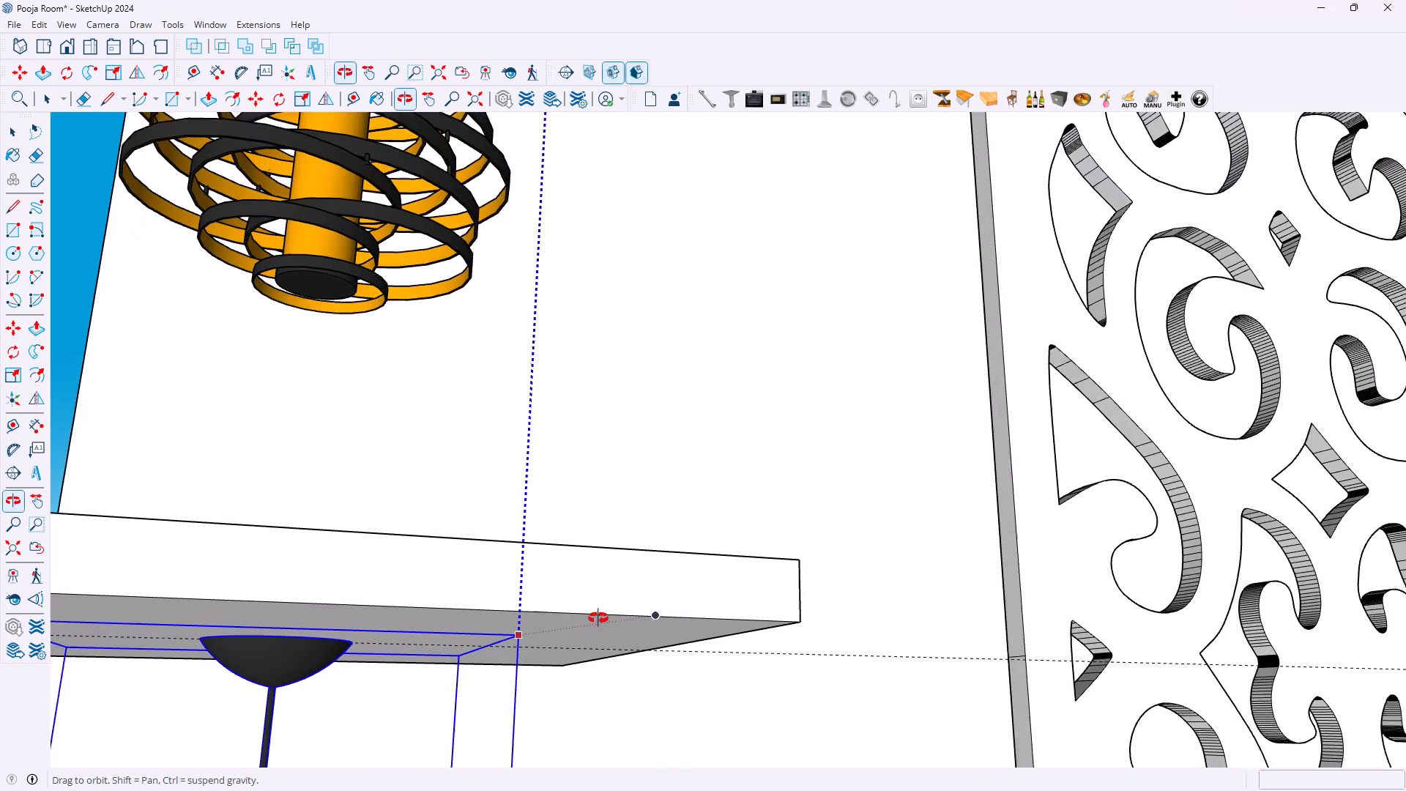
{"action": "middle_click_drag", "start_coordinate": [598, 618], "coordinate": [618, 617]}
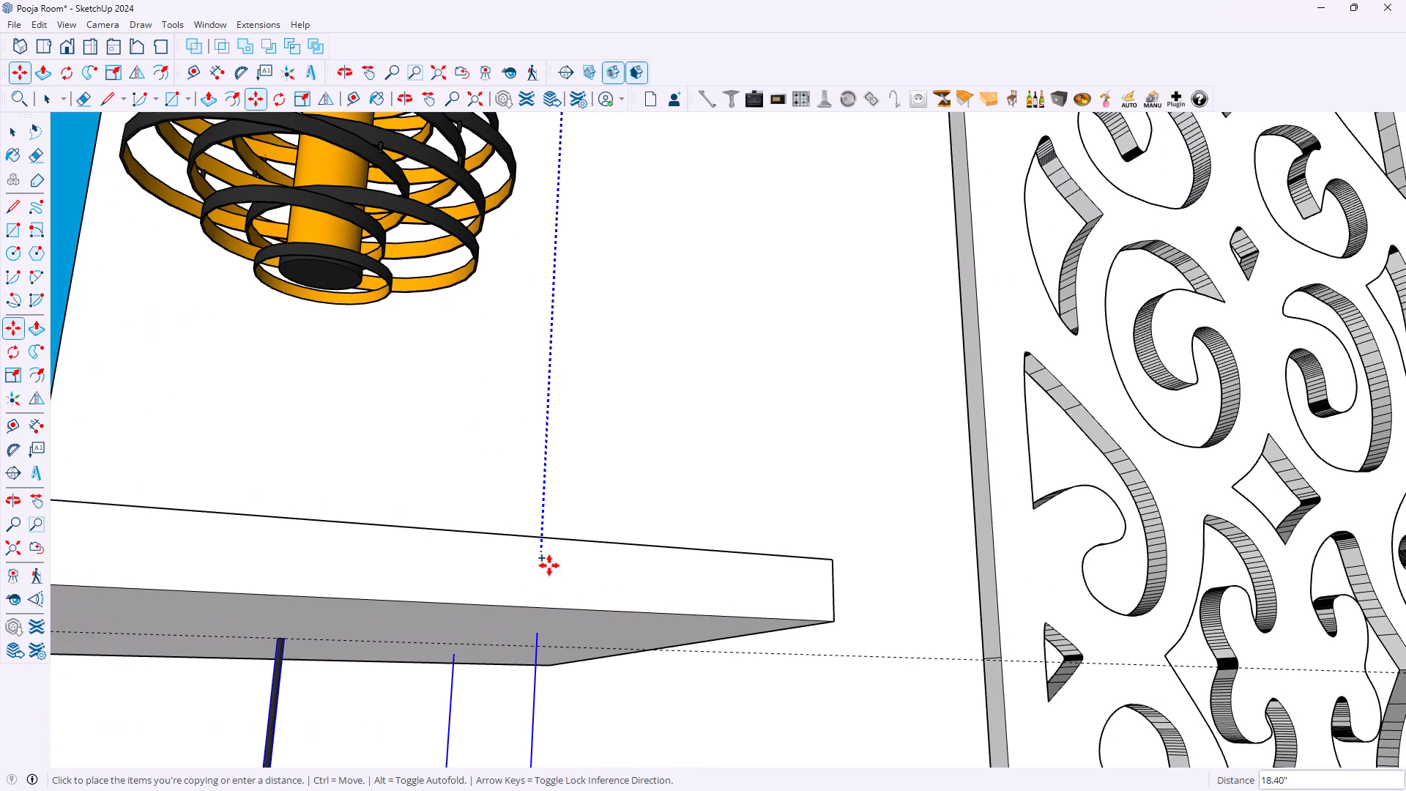
{"action": "left_click", "coordinate": [539, 625]}
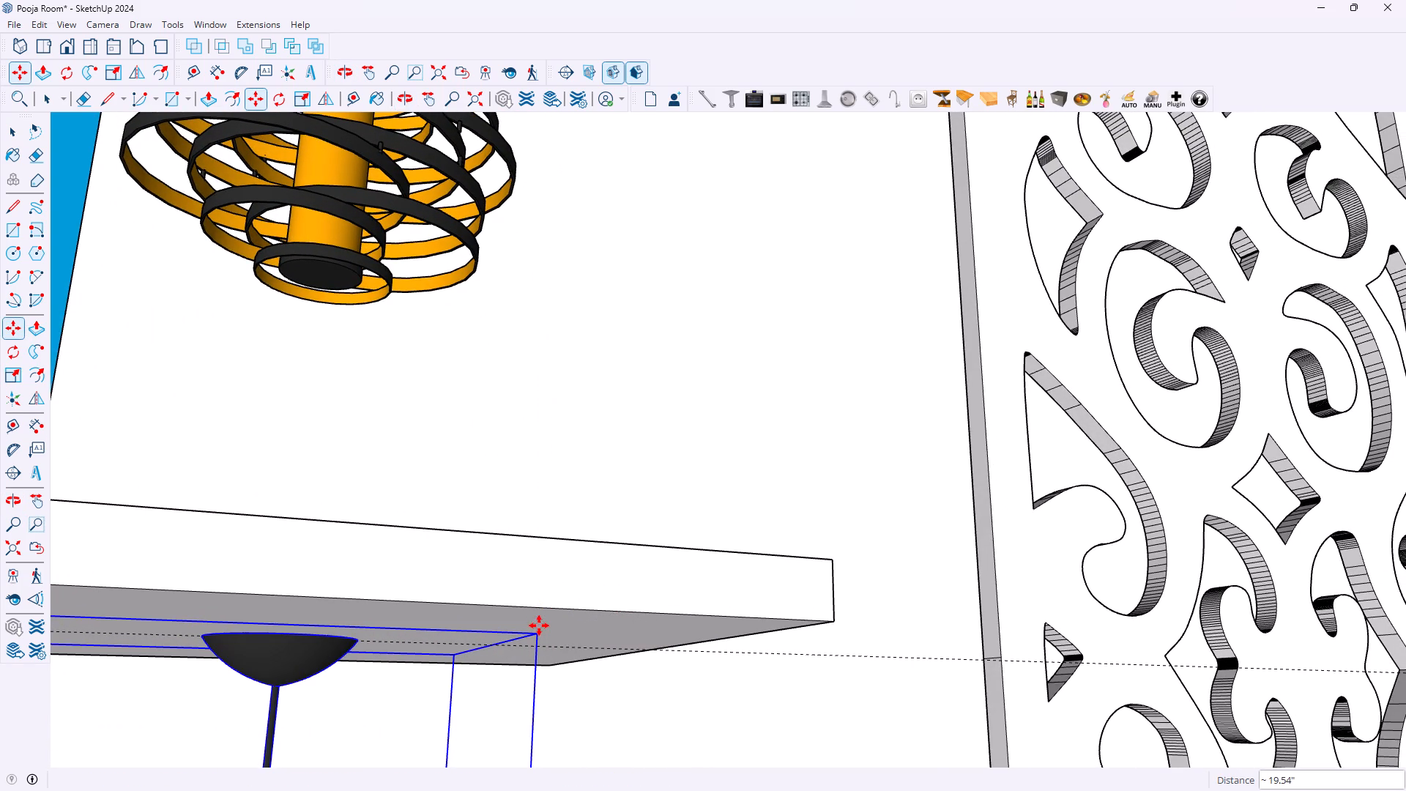
Clear the selection and inspect the pendant lights hanging under the top and middle shelves on both sides.
{"action": "scroll", "coordinate": [539, 608], "scroll_direction": "down", "scroll_amount": 20}
{"action": "scroll", "coordinate": [539, 608], "scroll_direction": "down", "scroll_amount": 2}
{"action": "scroll", "coordinate": [651, 616], "scroll_direction": "down", "scroll_amount": 1}
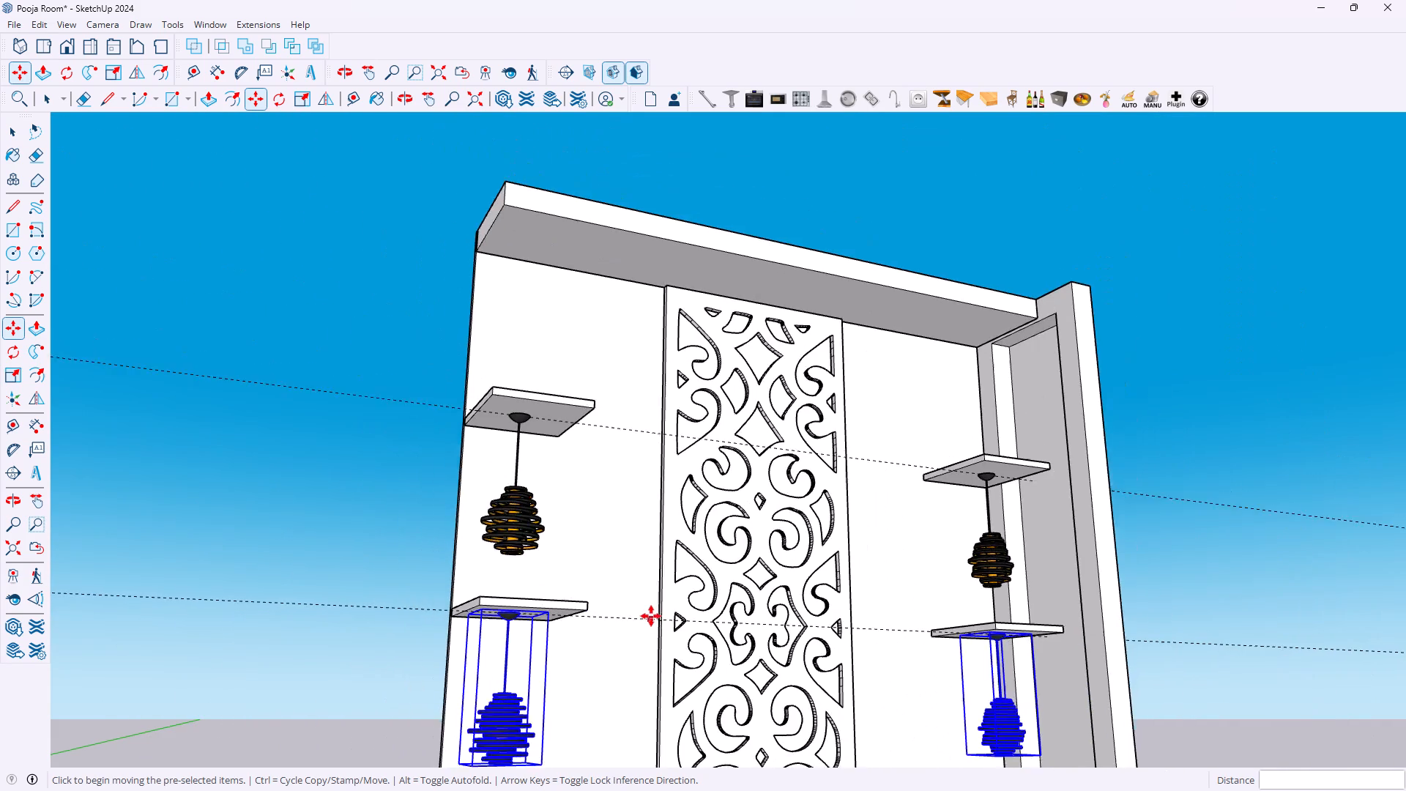
{"action": "scroll", "coordinate": [651, 616], "scroll_direction": "down", "scroll_amount": 1}
{"action": "middle_click_drag", "start_coordinate": [652, 617], "coordinate": [516, 629]}
{"action": "scroll", "coordinate": [518, 614], "scroll_direction": "down", "scroll_amount": 9}
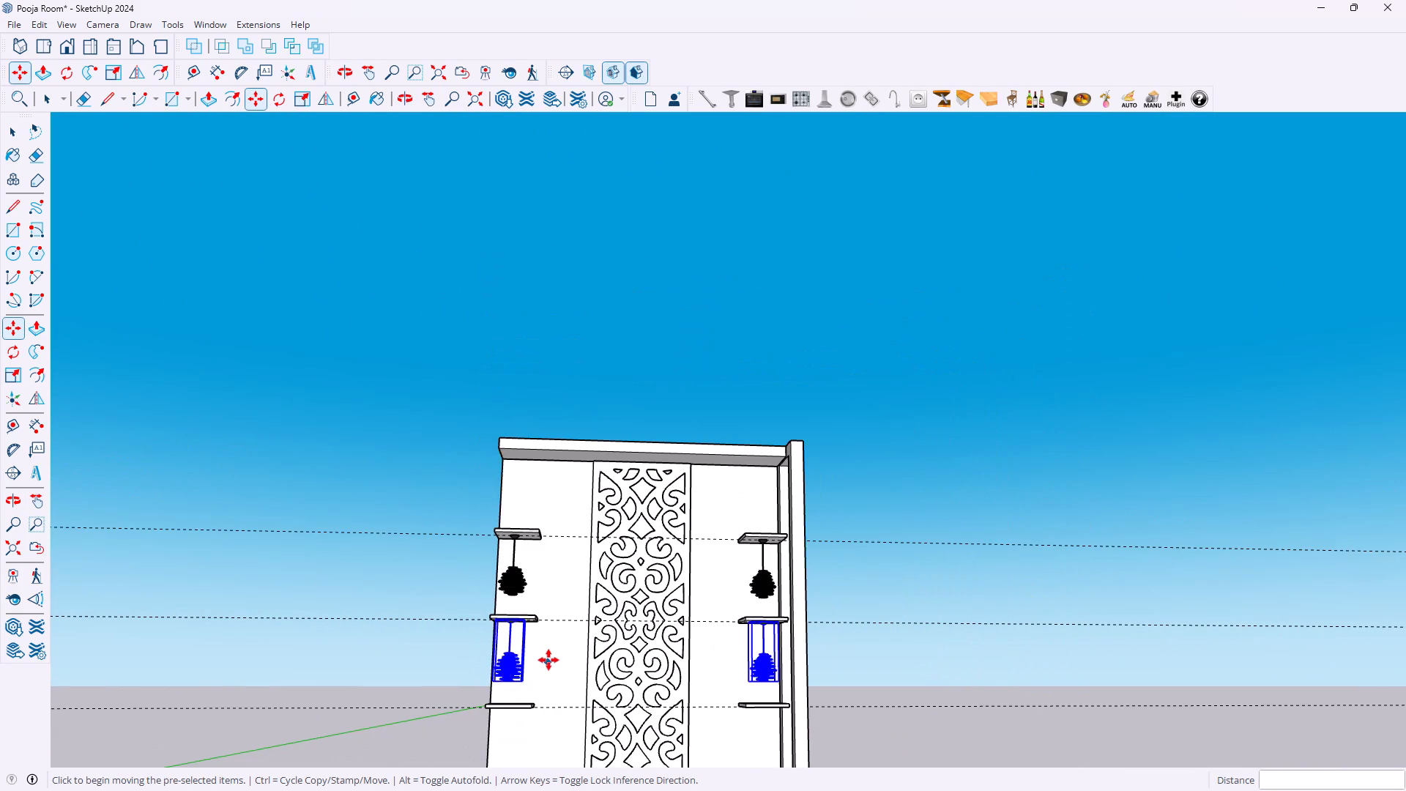
{"action": "scroll", "coordinate": [549, 659], "scroll_direction": "down", "scroll_amount": 5}
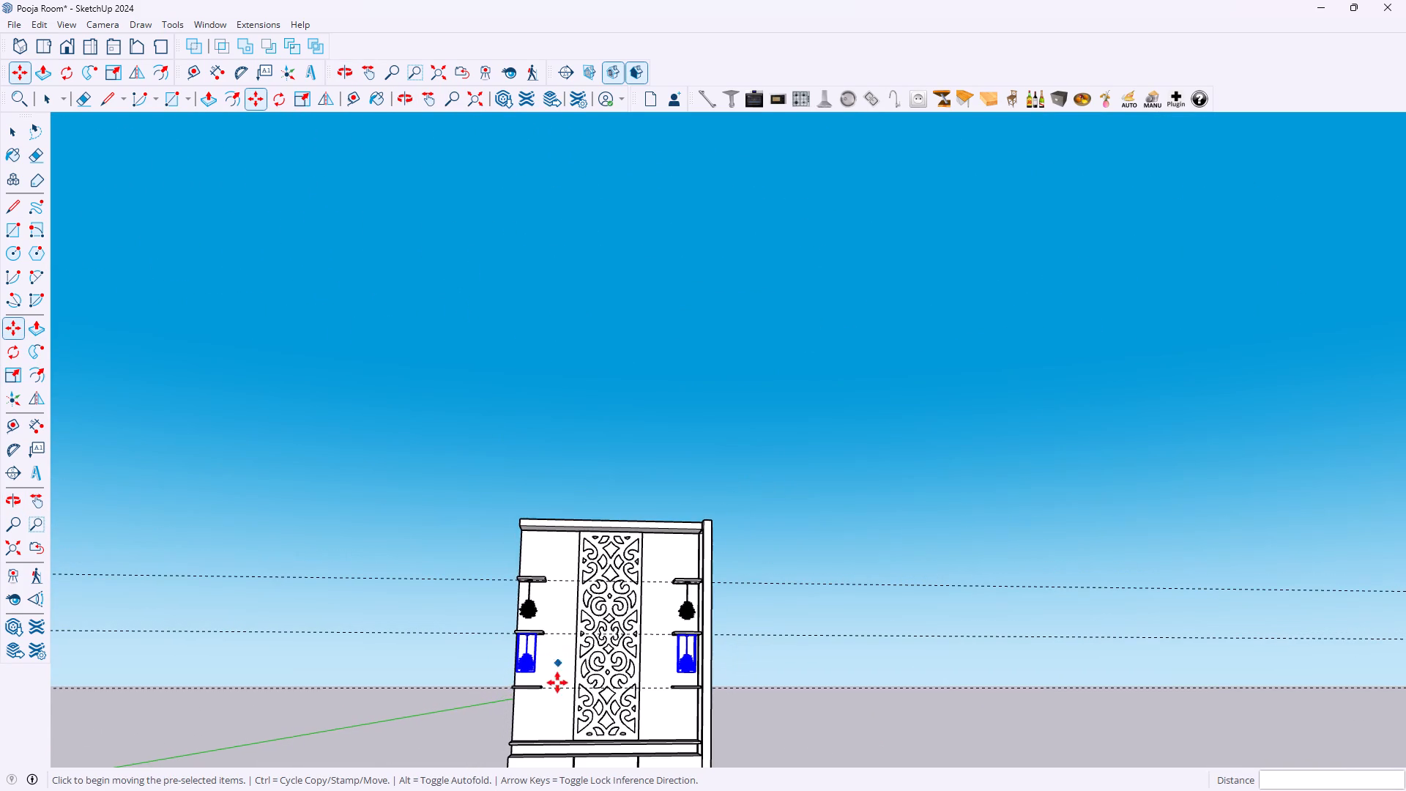
{"action": "middle_click_drag", "start_coordinate": [586, 686], "coordinate": [548, 691]}
{"action": "scroll", "coordinate": [587, 661], "scroll_direction": "up", "scroll_amount": 3}
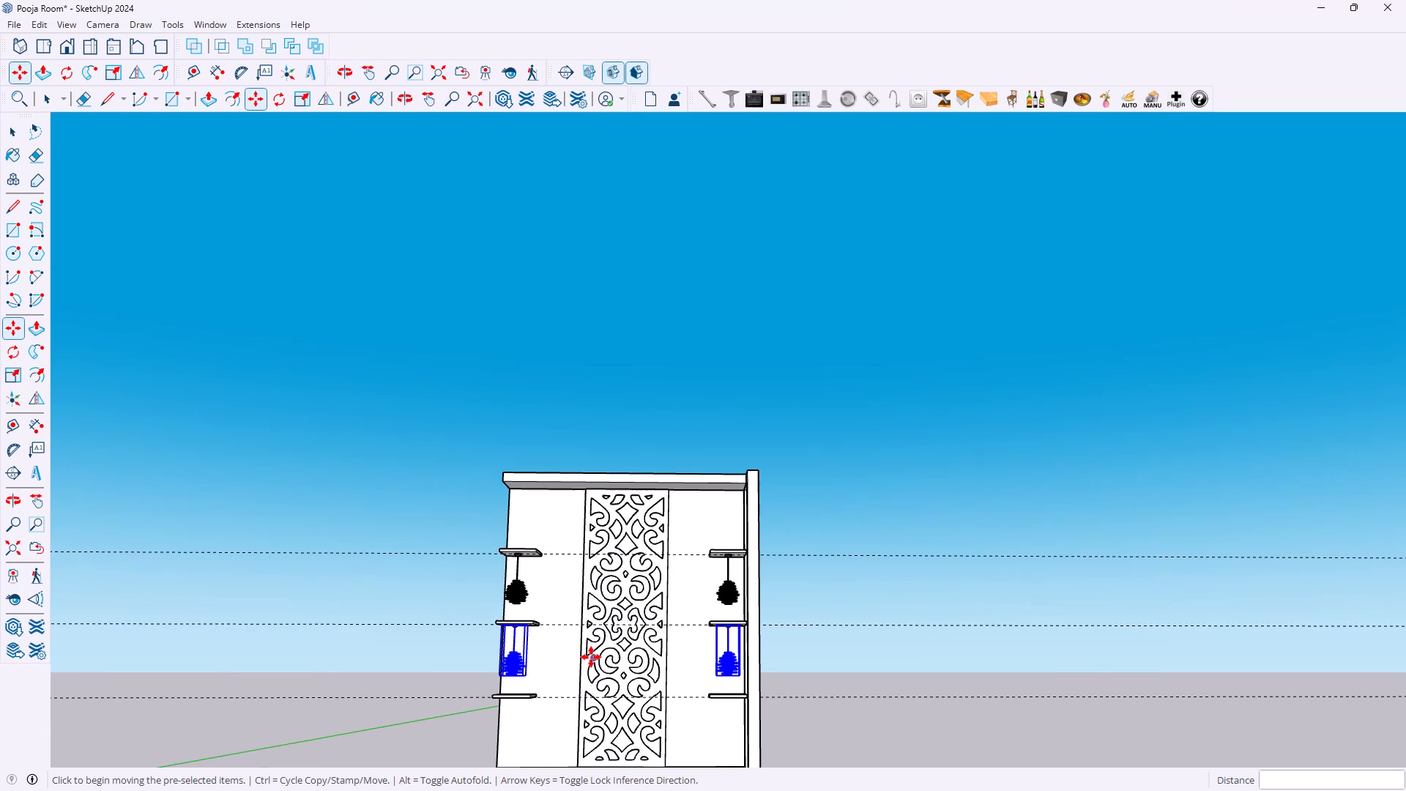
{"action": "key", "text": "space"}
{"action": "key", "text": "space"}
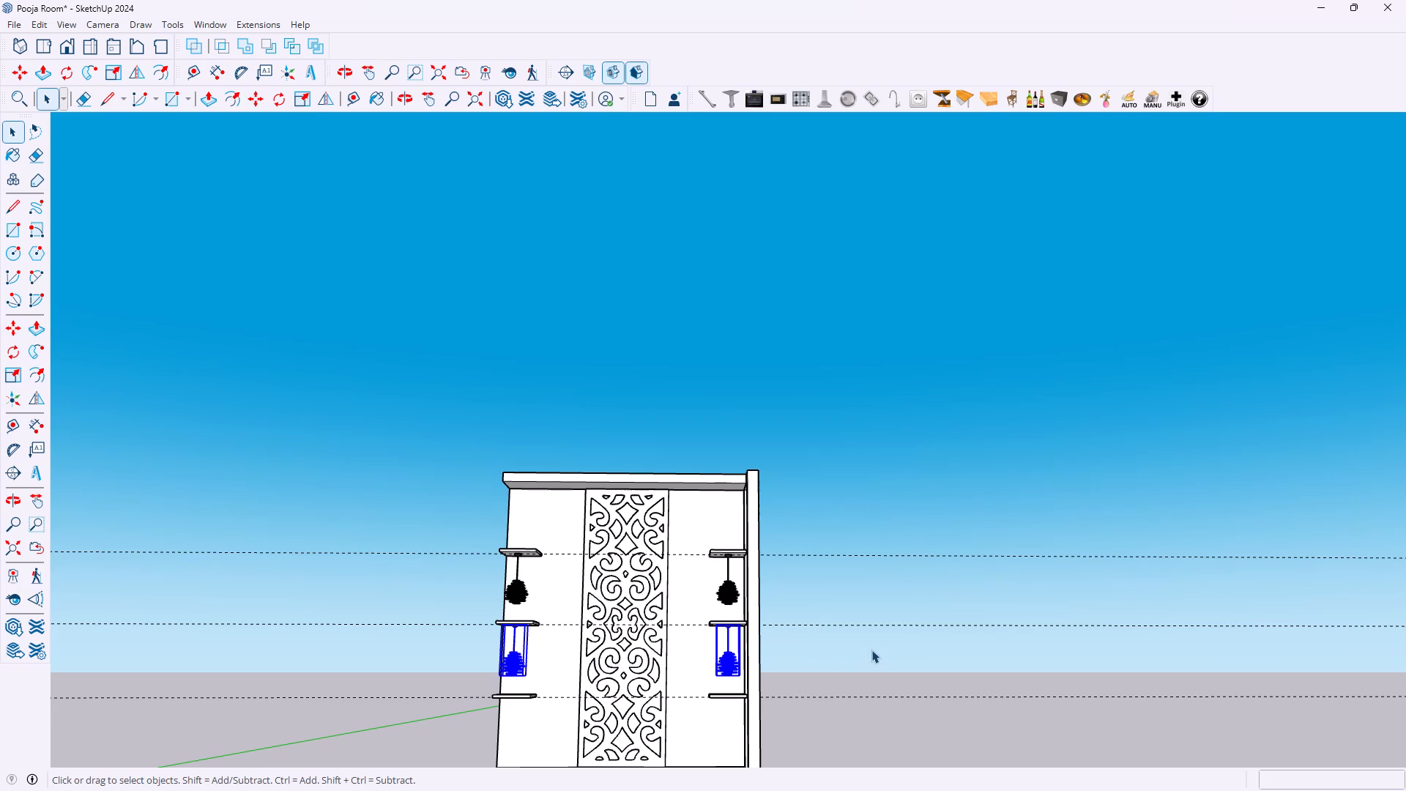
{"action": "left_click", "coordinate": [871, 650]}
{"action": "middle_click_drag", "start_coordinate": [805, 636], "coordinate": [778, 692]}
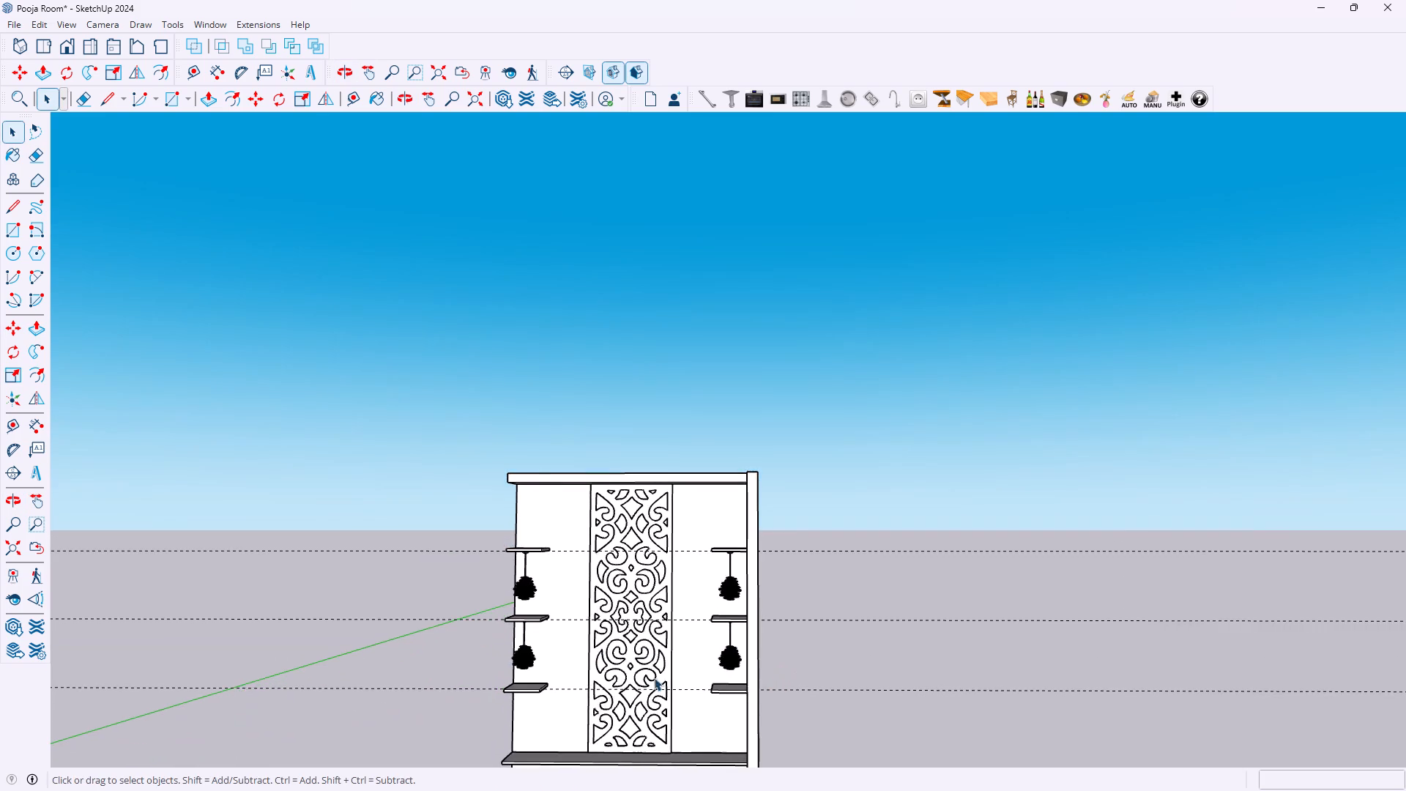
{"action": "scroll", "coordinate": [654, 677], "scroll_direction": "up", "scroll_amount": 11}
{"action": "scroll", "coordinate": [723, 647], "scroll_direction": "up", "scroll_amount": 8}
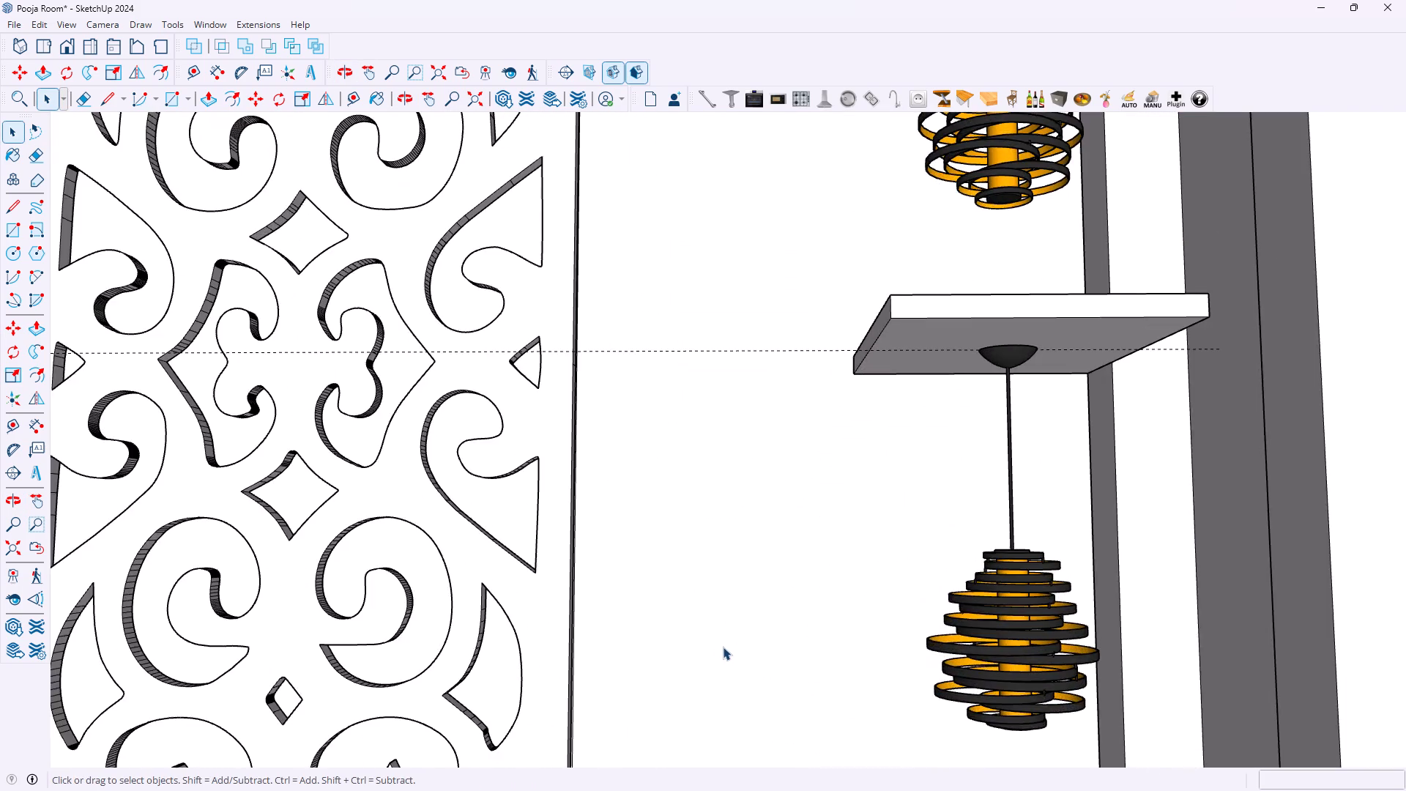
{"action": "scroll", "coordinate": [705, 635], "scroll_direction": "down", "scroll_amount": 13}
{"action": "scroll", "coordinate": [416, 566], "scroll_direction": "down", "scroll_amount": 4}
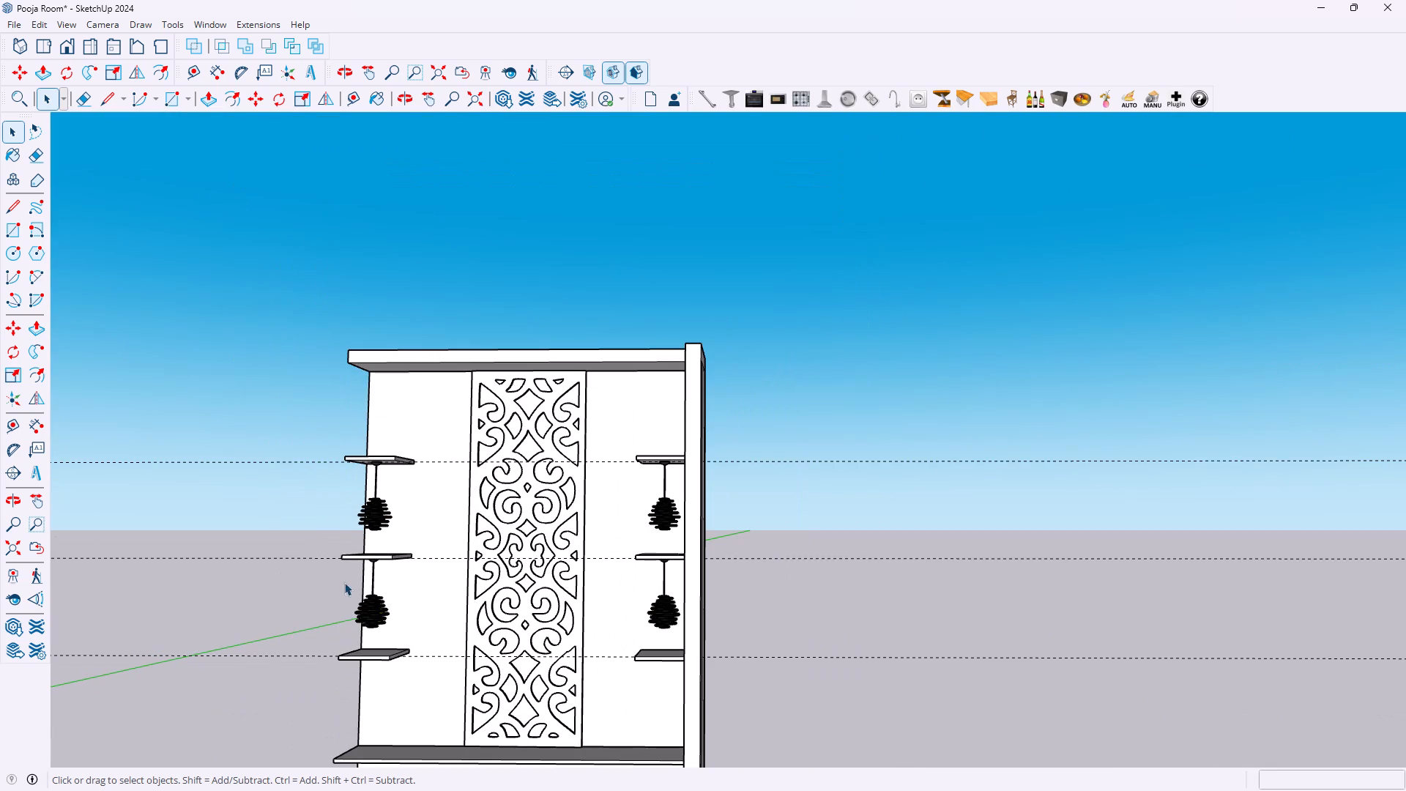
Undo the pendant light copies, guides and moves back to the single original light standing away from the pooja unit.
{"action": "middle_click_drag", "start_coordinate": [271, 573], "coordinate": [368, 585]}
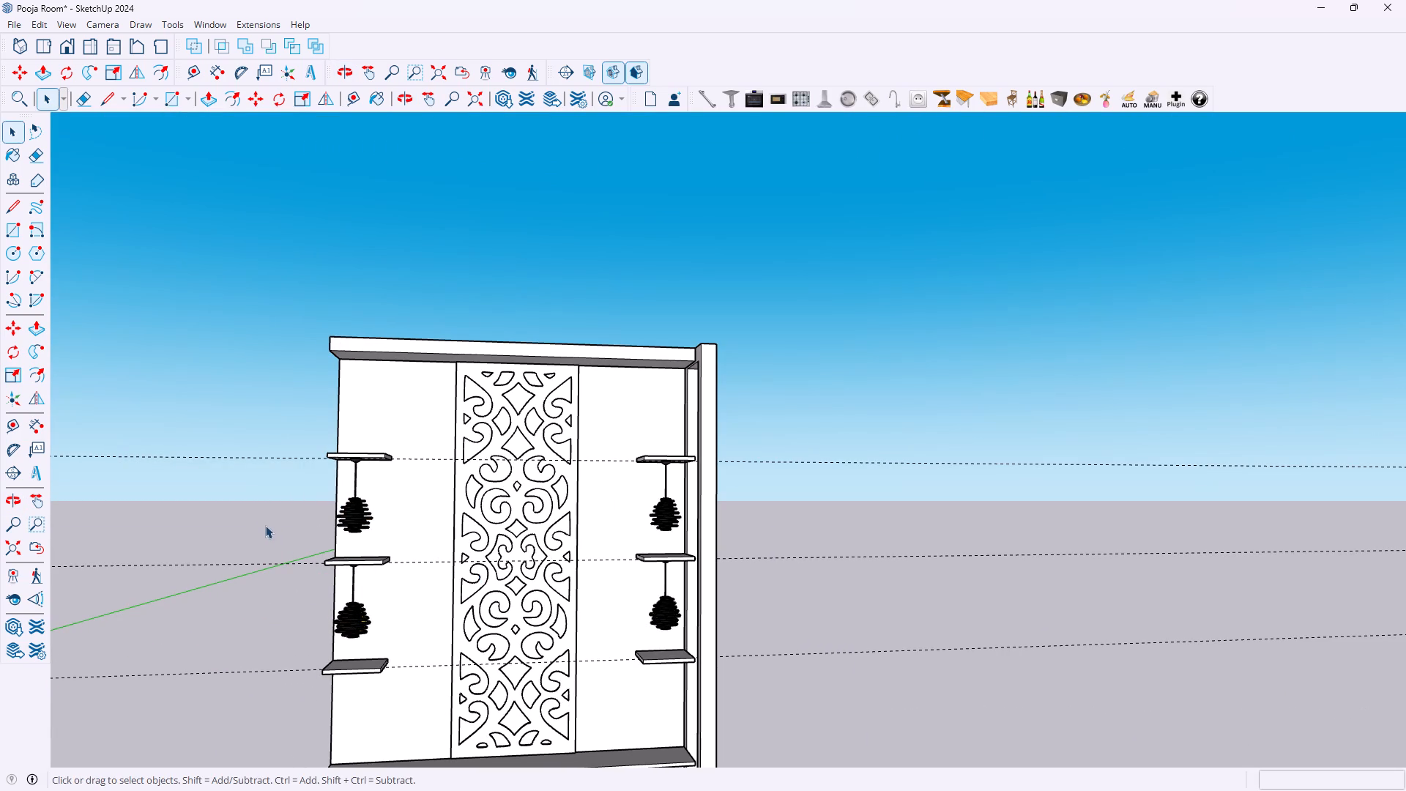
{"action": "scroll", "coordinate": [304, 513], "scroll_direction": "down", "scroll_amount": 9}
{"action": "scroll", "coordinate": [330, 705], "scroll_direction": "up", "scroll_amount": 1}
{"action": "middle_click_drag", "start_coordinate": [331, 705], "coordinate": [303, 689]}
{"action": "scroll", "coordinate": [291, 663], "scroll_direction": "up", "scroll_amount": 2}
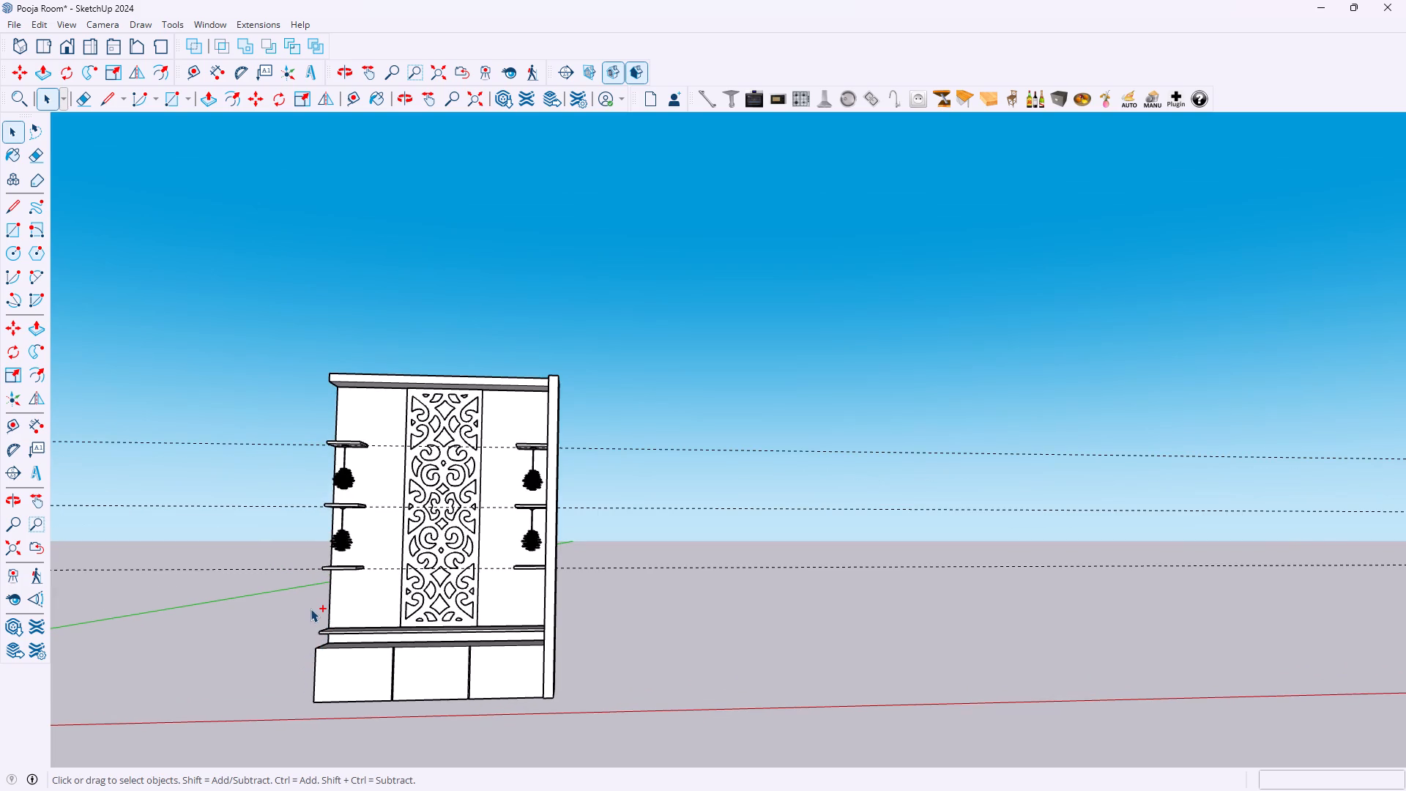
{"action": "key", "text": "ctrl+z"}
{"action": "key", "text": "ctrl+z"}
{"action": "key", "text": "ctrl+z"}
{"action": "key", "text": "ctrl+z"}
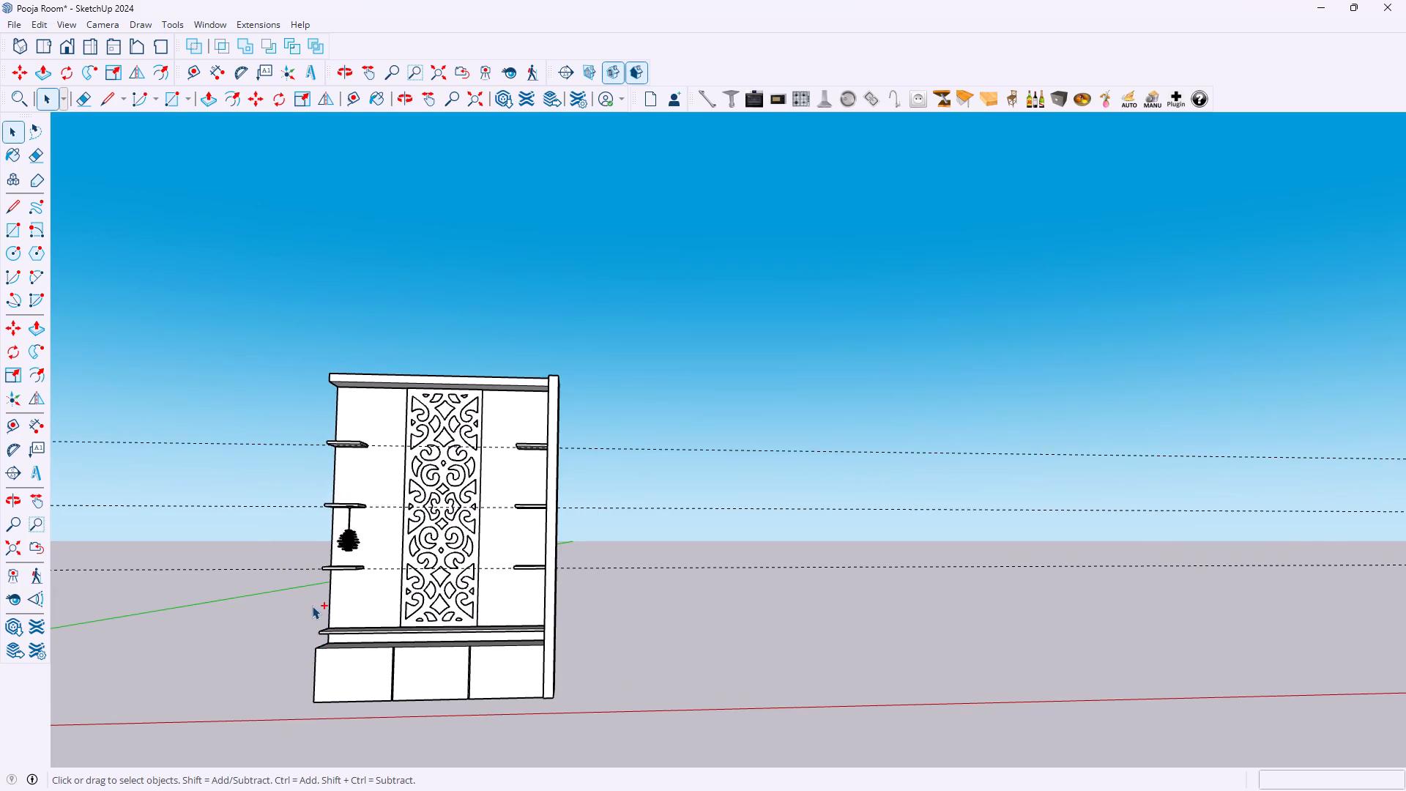
{"action": "key", "text": "ctrl+z"}
{"action": "key", "text": "ctrl+z"}
{"action": "key", "text": "ctrl+z"}
{"action": "key", "text": "ctrl+z"}
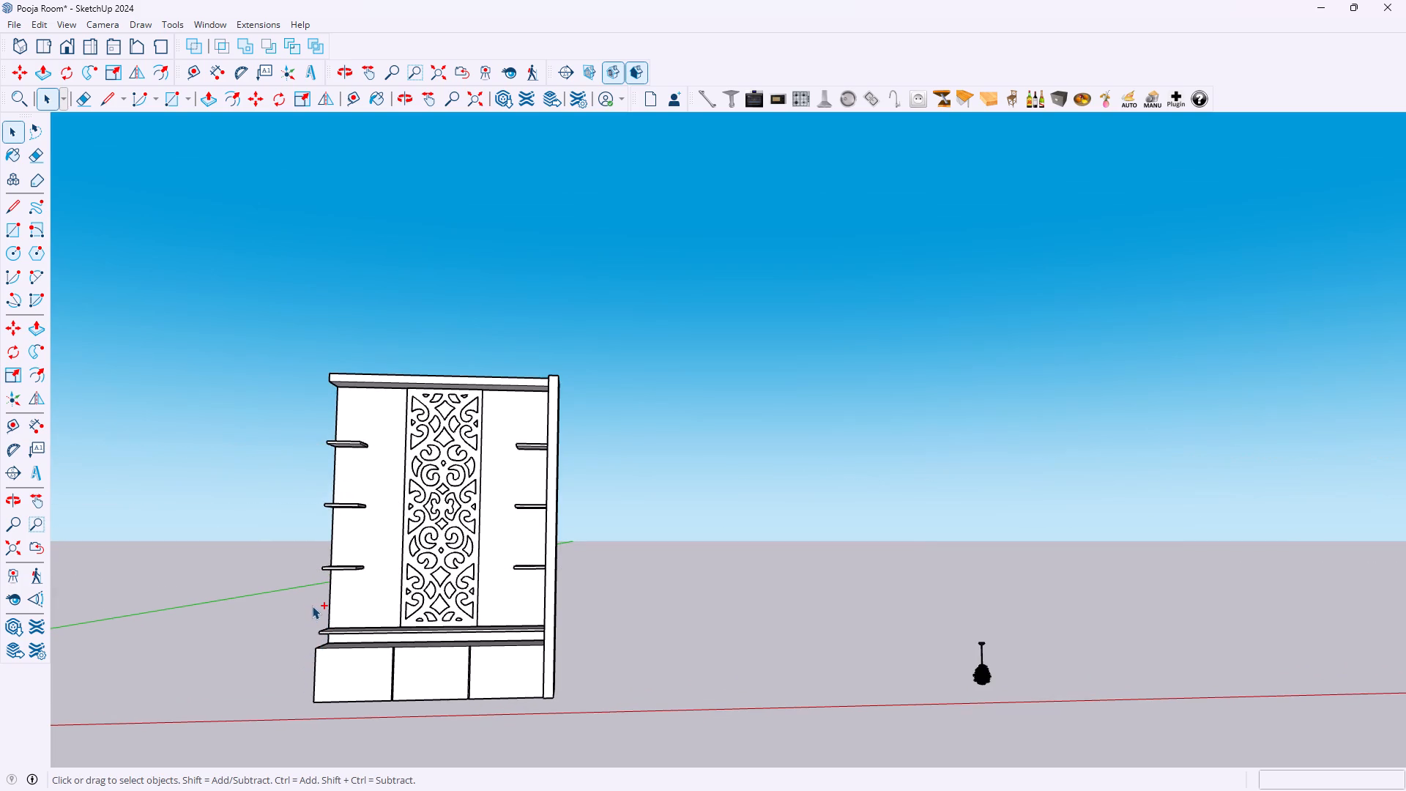
Delete the pendant light standing on the ground away from the pooja unit.
{"action": "left_click_drag", "start_coordinate": [920, 549], "coordinate": [1019, 707]}
{"action": "key", "text": "Delete"}
Search 3D Warehouse models for "god".
{"action": "left_click", "coordinate": [505, 100]}
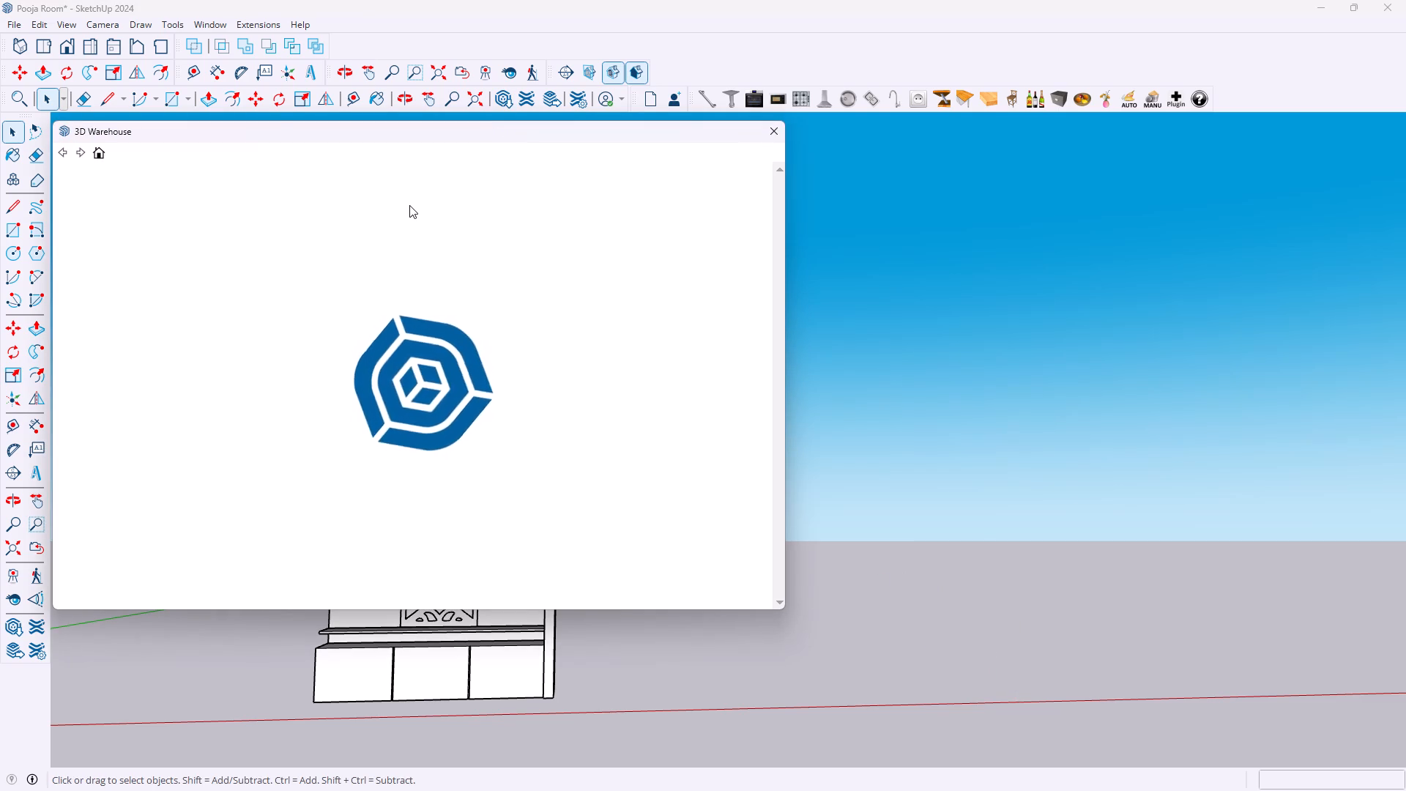
{"action": "left_click", "coordinate": [431, 194]}
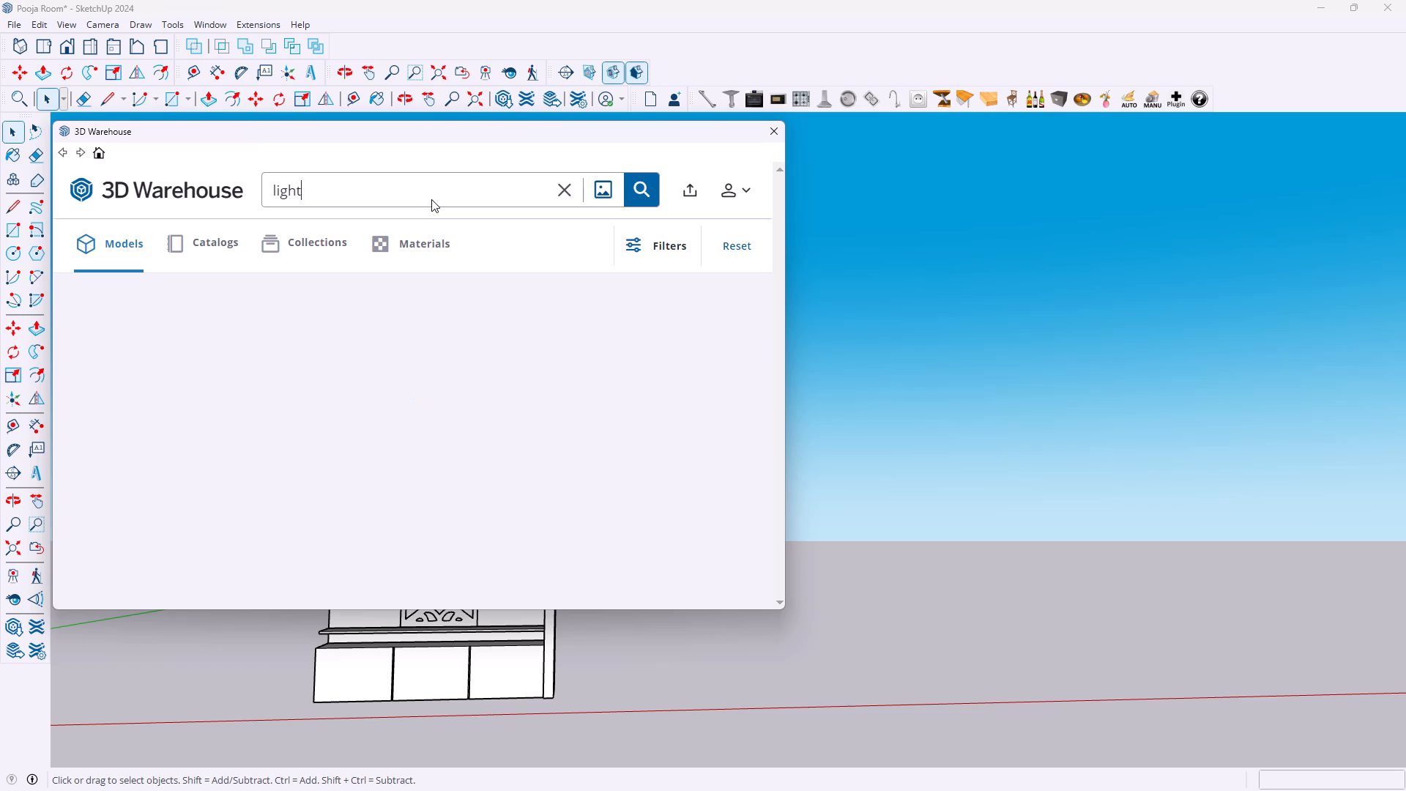
{"action": "key", "text": "BackSpace"}
{"action": "key", "text": "BackSpace"}
{"action": "key", "text": "BackSpace"}
{"action": "key", "text": "BackSpace"}
{"action": "key", "text": "BackSpace"}
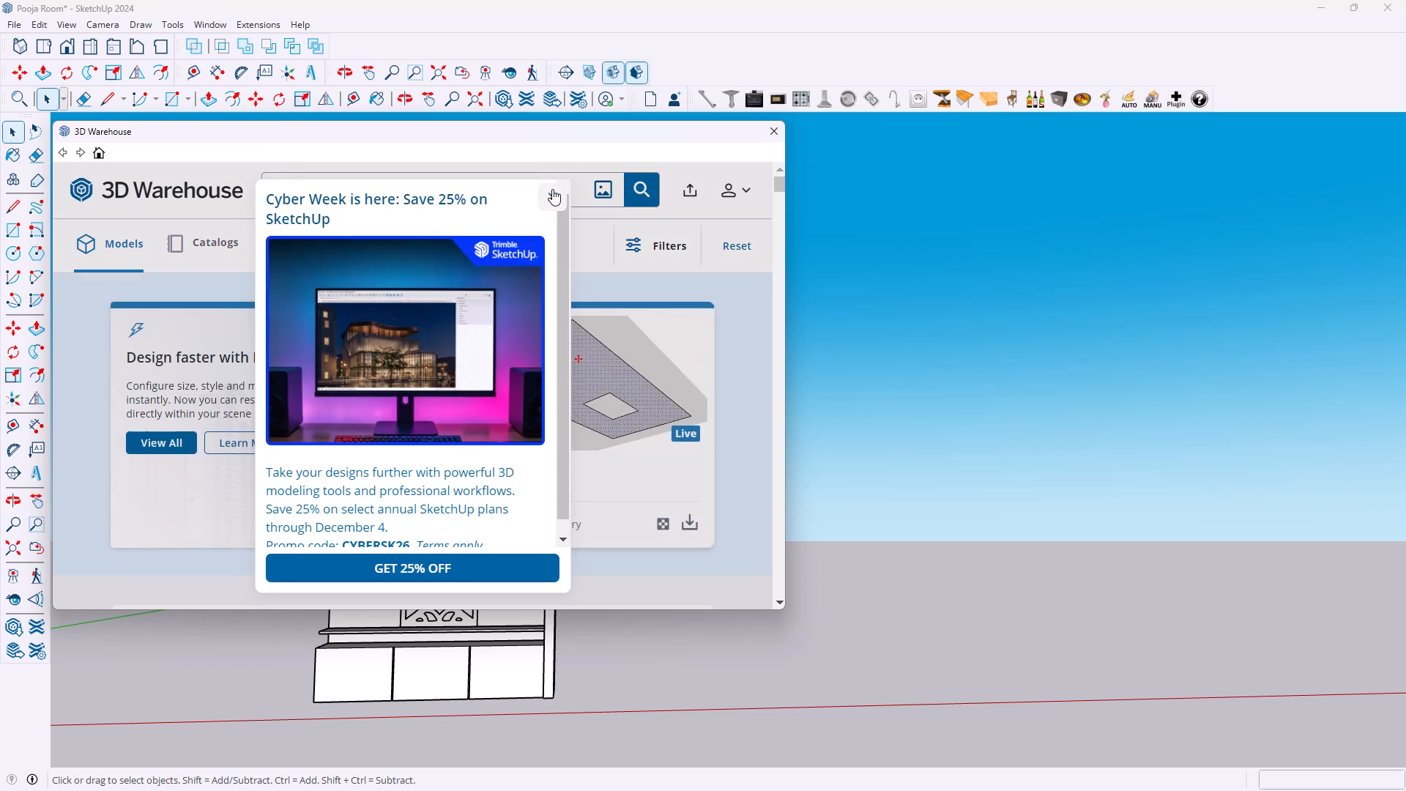
{"action": "left_click", "coordinate": [551, 193]}
{"action": "type", "text": "god"}
{"action": "key", "text": "shift+Return"}
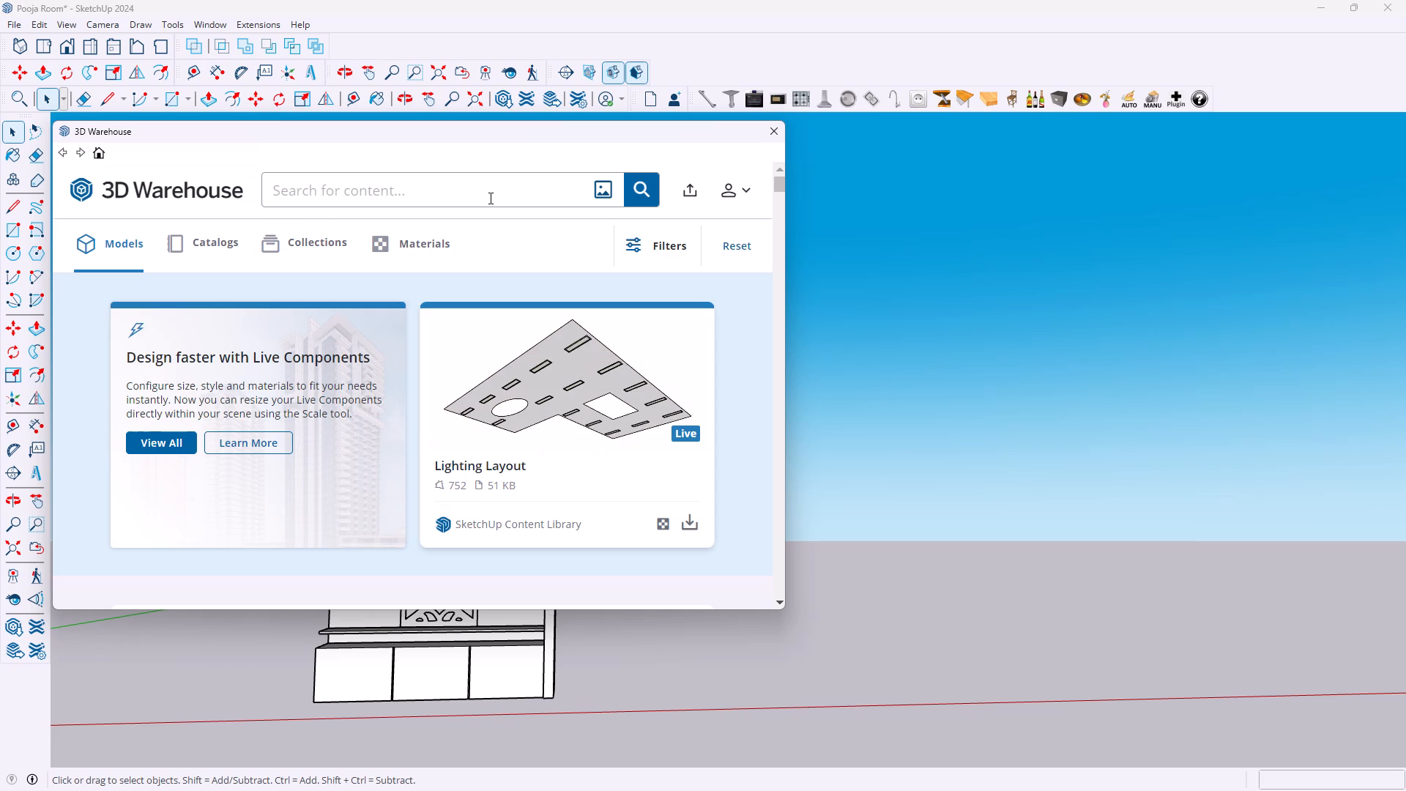
{"action": "left_click", "coordinate": [488, 198]}
{"action": "type", "text": "god"}
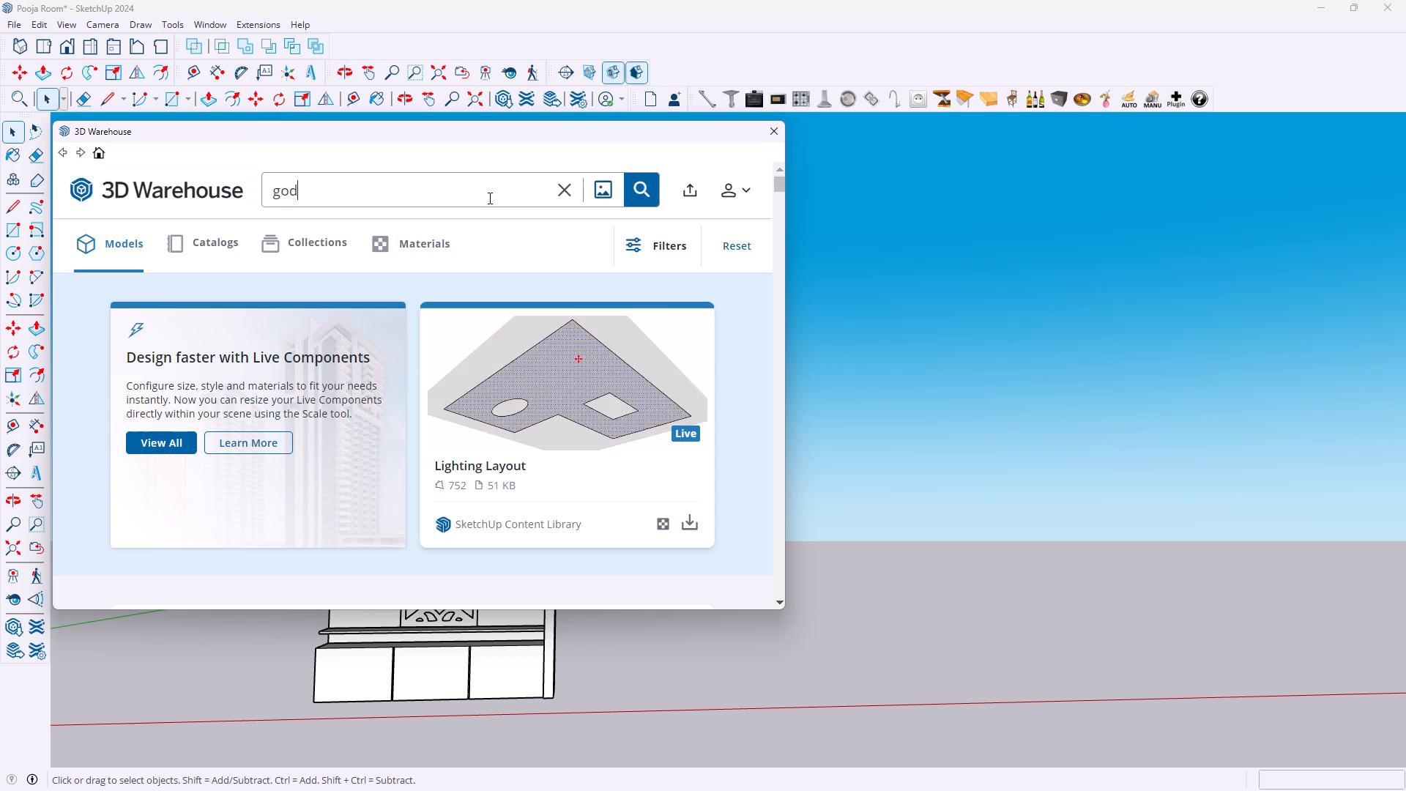
{"action": "key", "text": "Return"}
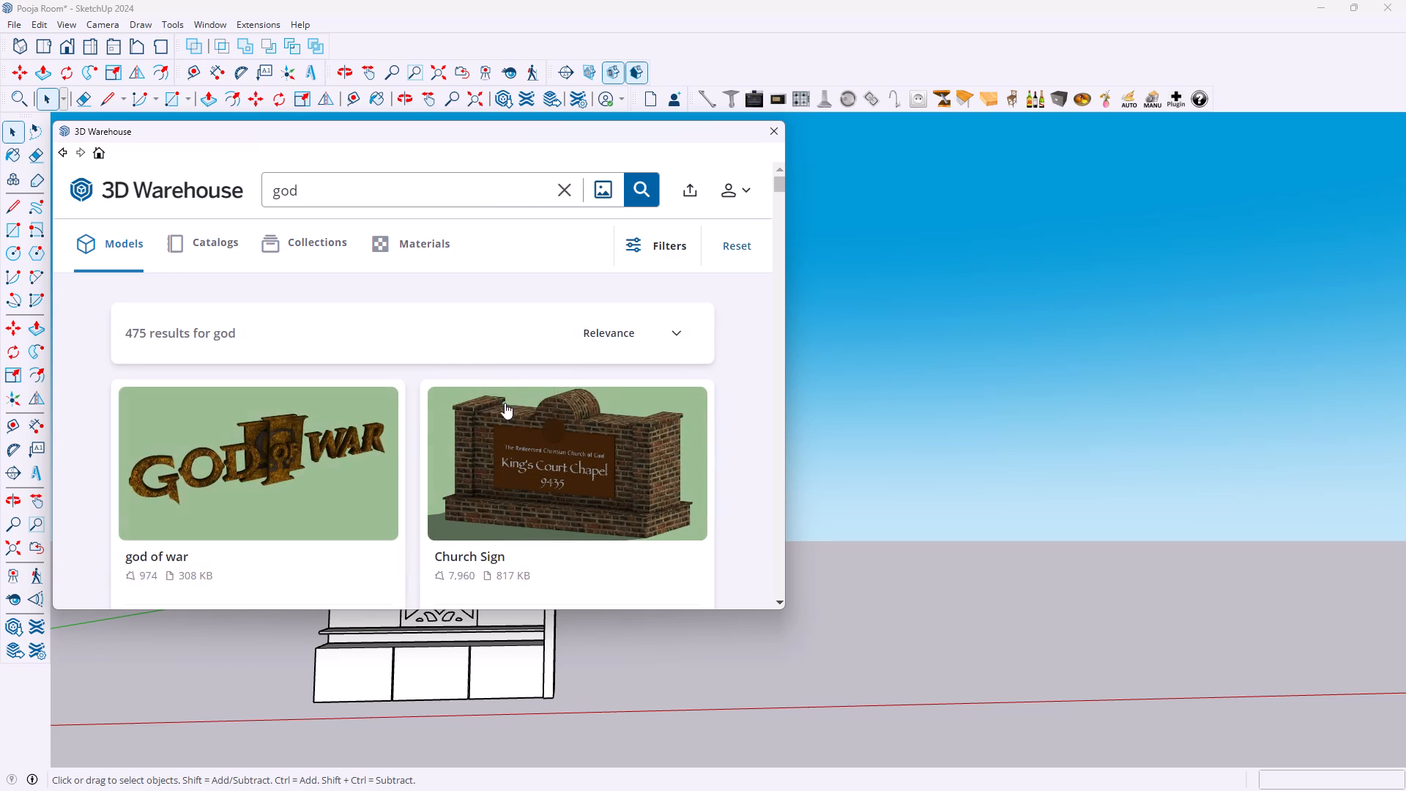
Look through the "god" model results for a deity idol suitable for the pooja unit.
{"action": "scroll", "coordinate": [441, 416], "scroll_direction": "down", "scroll_amount": 5}
{"action": "scroll", "coordinate": [508, 405], "scroll_direction": "up", "scroll_amount": 1}
{"action": "scroll", "coordinate": [527, 406], "scroll_direction": "down", "scroll_amount": 8}
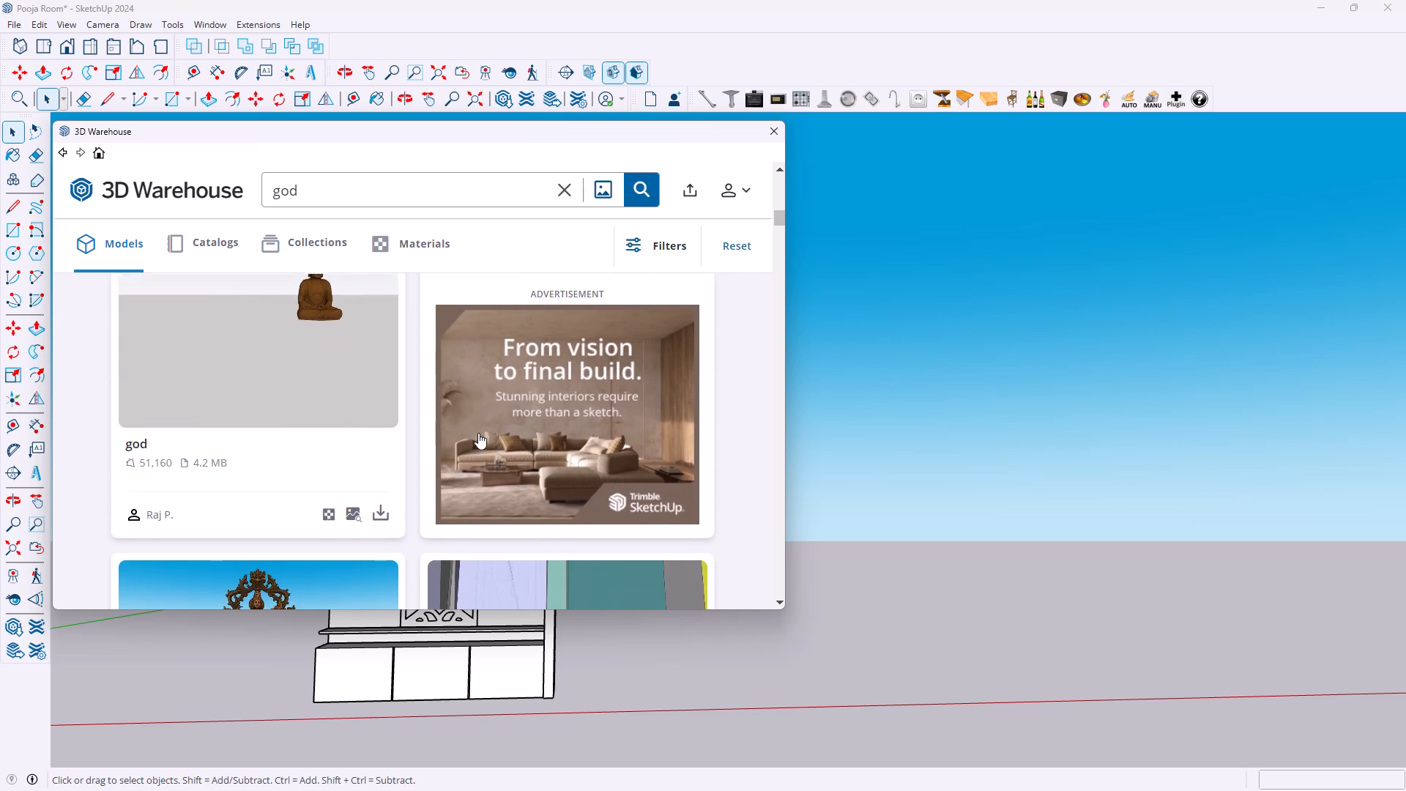
{"action": "scroll", "coordinate": [478, 433], "scroll_direction": "down", "scroll_amount": 3}
{"action": "scroll", "coordinate": [477, 433], "scroll_direction": "up", "scroll_amount": 1}
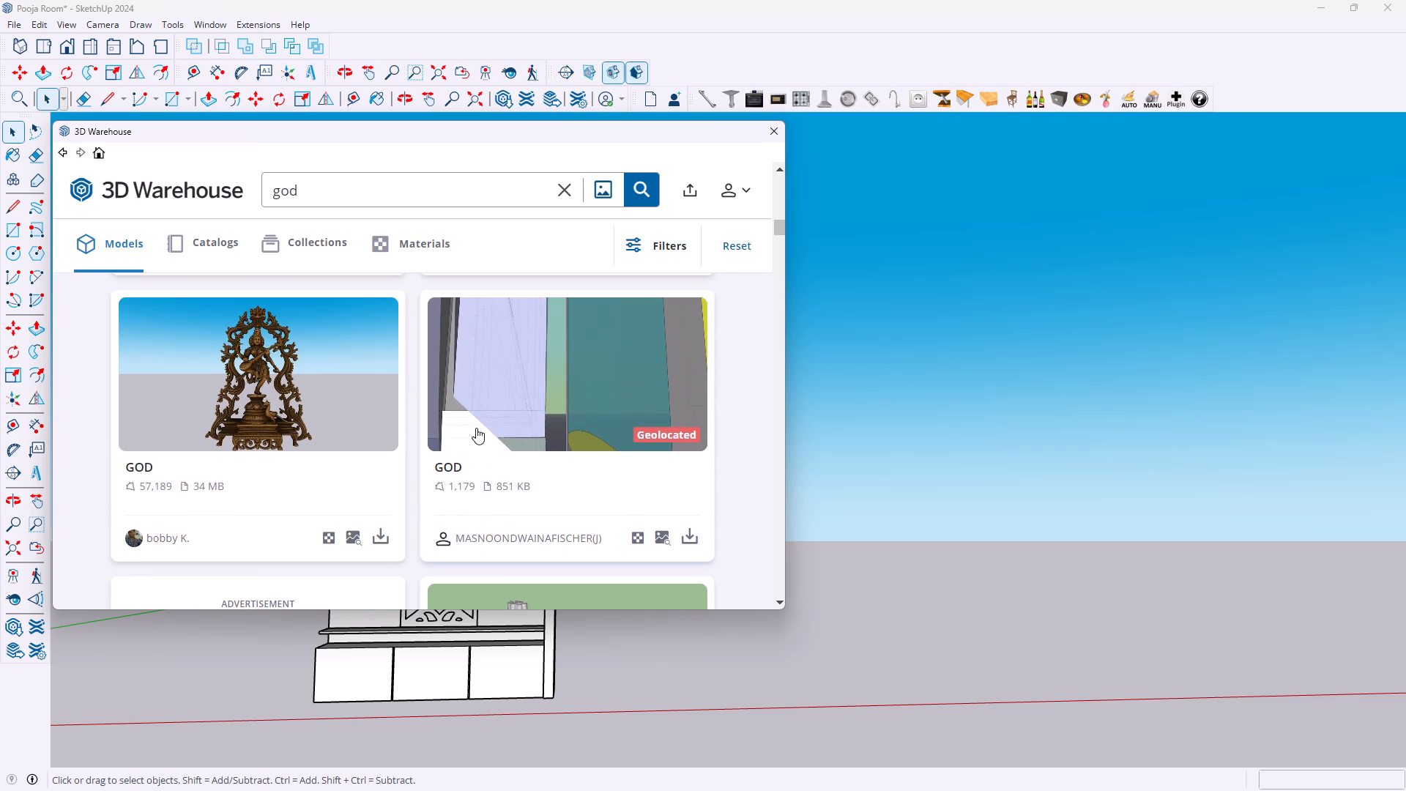
{"action": "scroll", "coordinate": [476, 425], "scroll_direction": "down", "scroll_amount": 7}
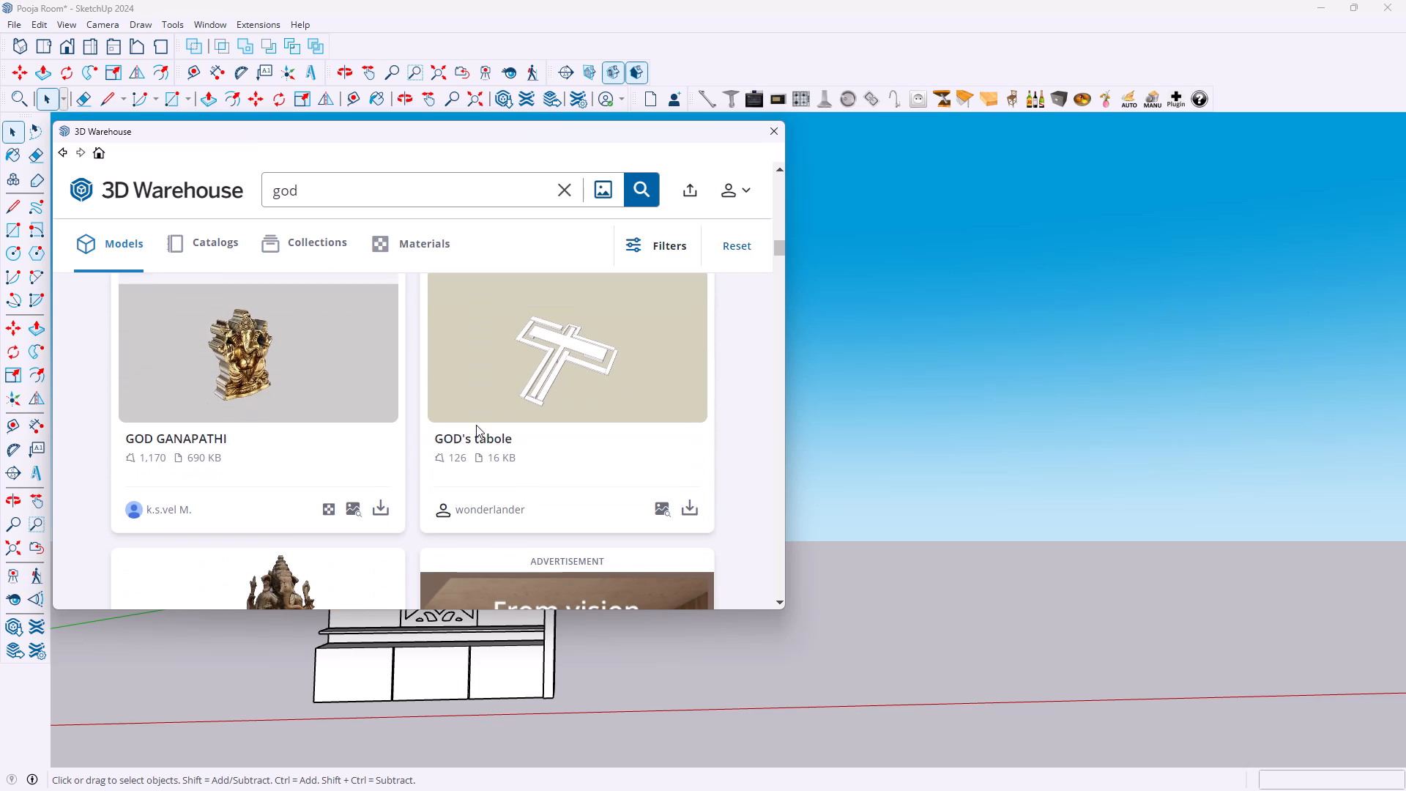
{"action": "scroll", "coordinate": [476, 425], "scroll_direction": "down", "scroll_amount": 3}
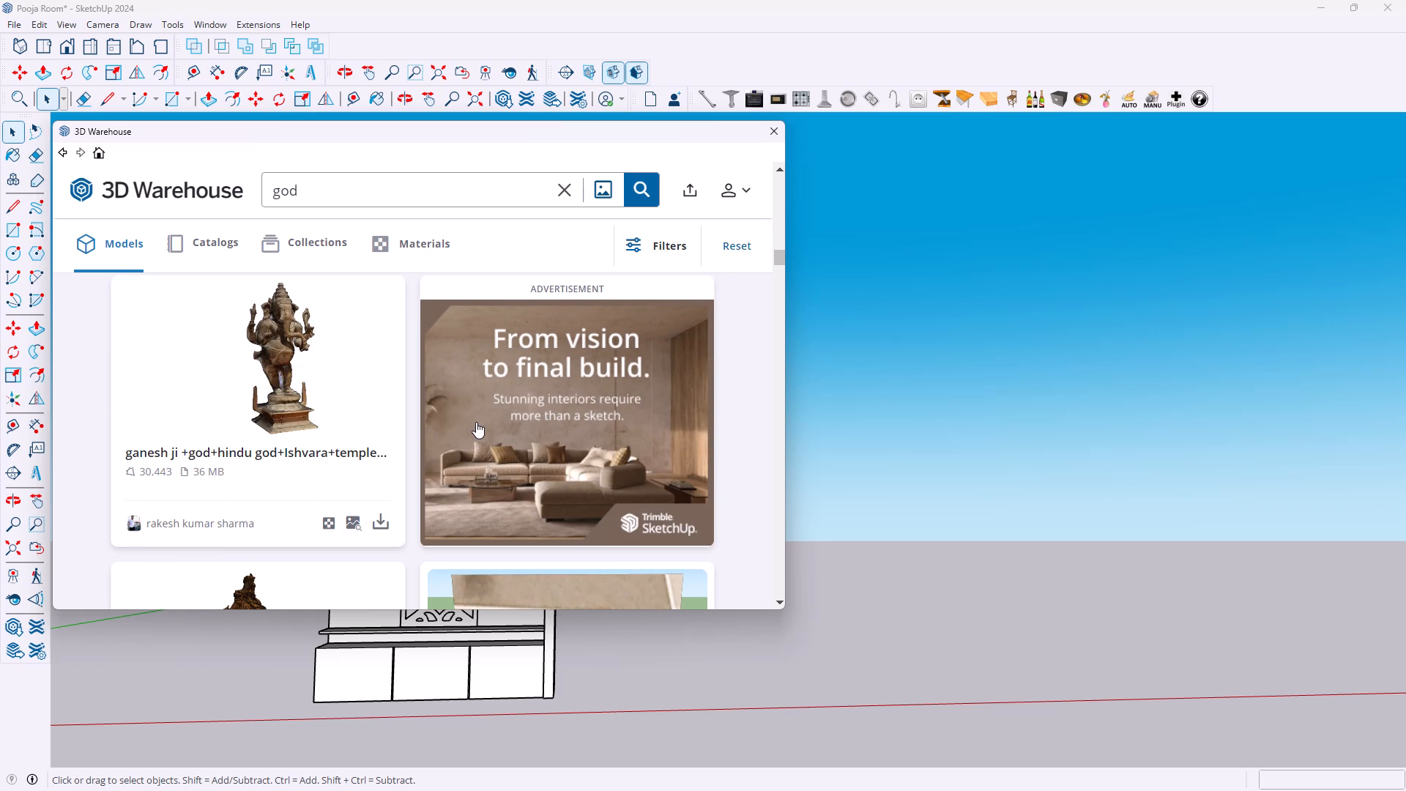
{"action": "scroll", "coordinate": [476, 422], "scroll_direction": "down", "scroll_amount": 3}
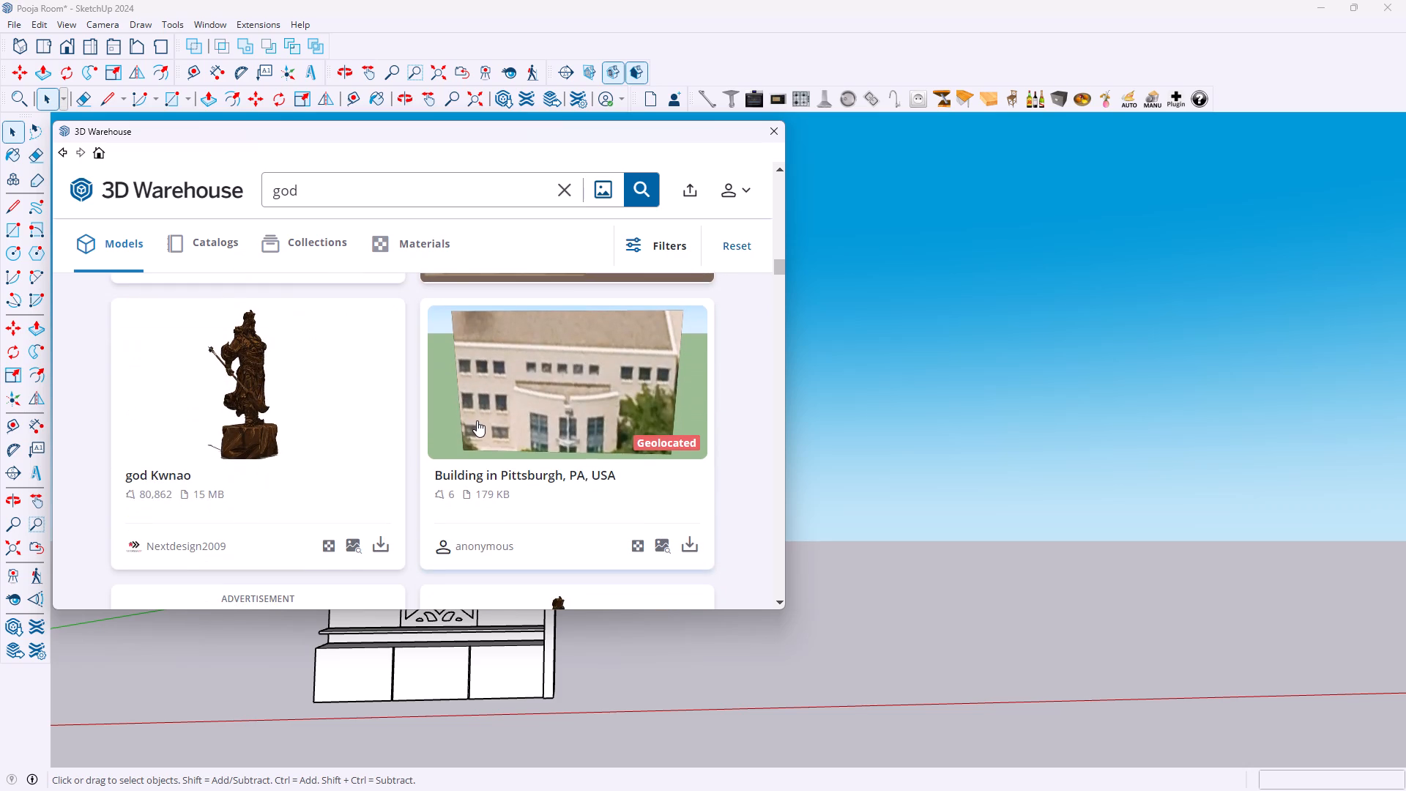
{"action": "scroll", "coordinate": [479, 418], "scroll_direction": "down", "scroll_amount": 5}
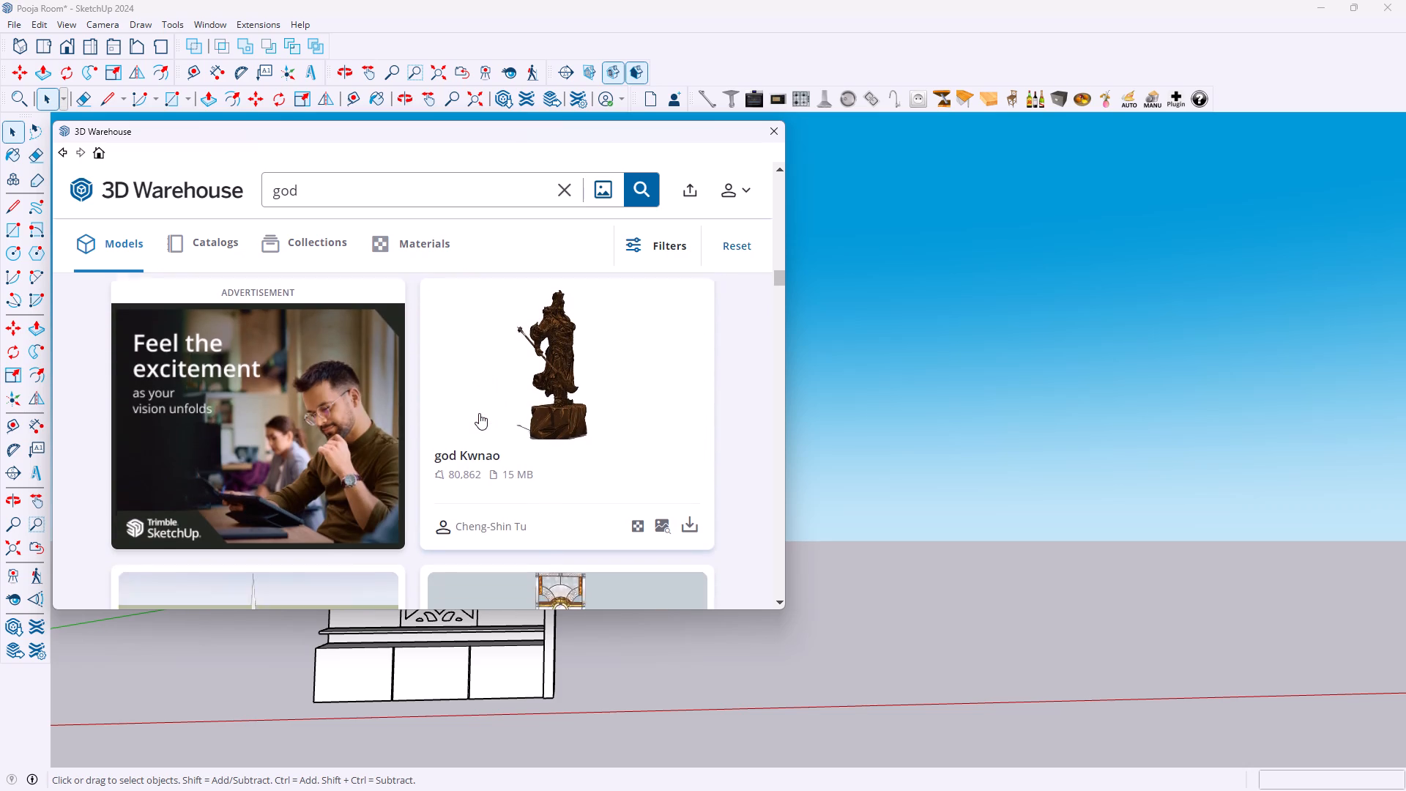
{"action": "scroll", "coordinate": [479, 413], "scroll_direction": "down", "scroll_amount": 7}
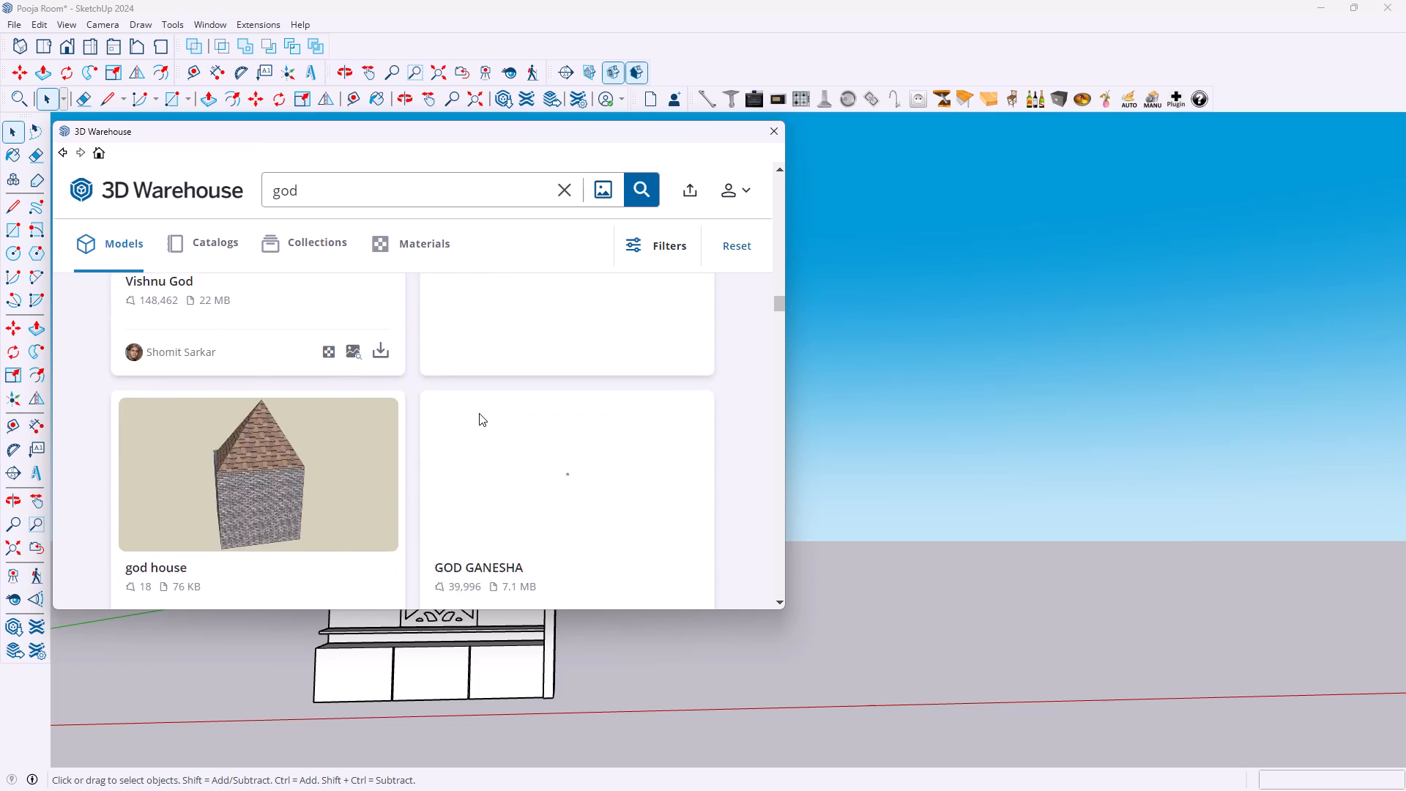
{"action": "scroll", "coordinate": [479, 413], "scroll_direction": "up", "scroll_amount": 2}
{"action": "scroll", "coordinate": [479, 413], "scroll_direction": "down", "scroll_amount": 13}
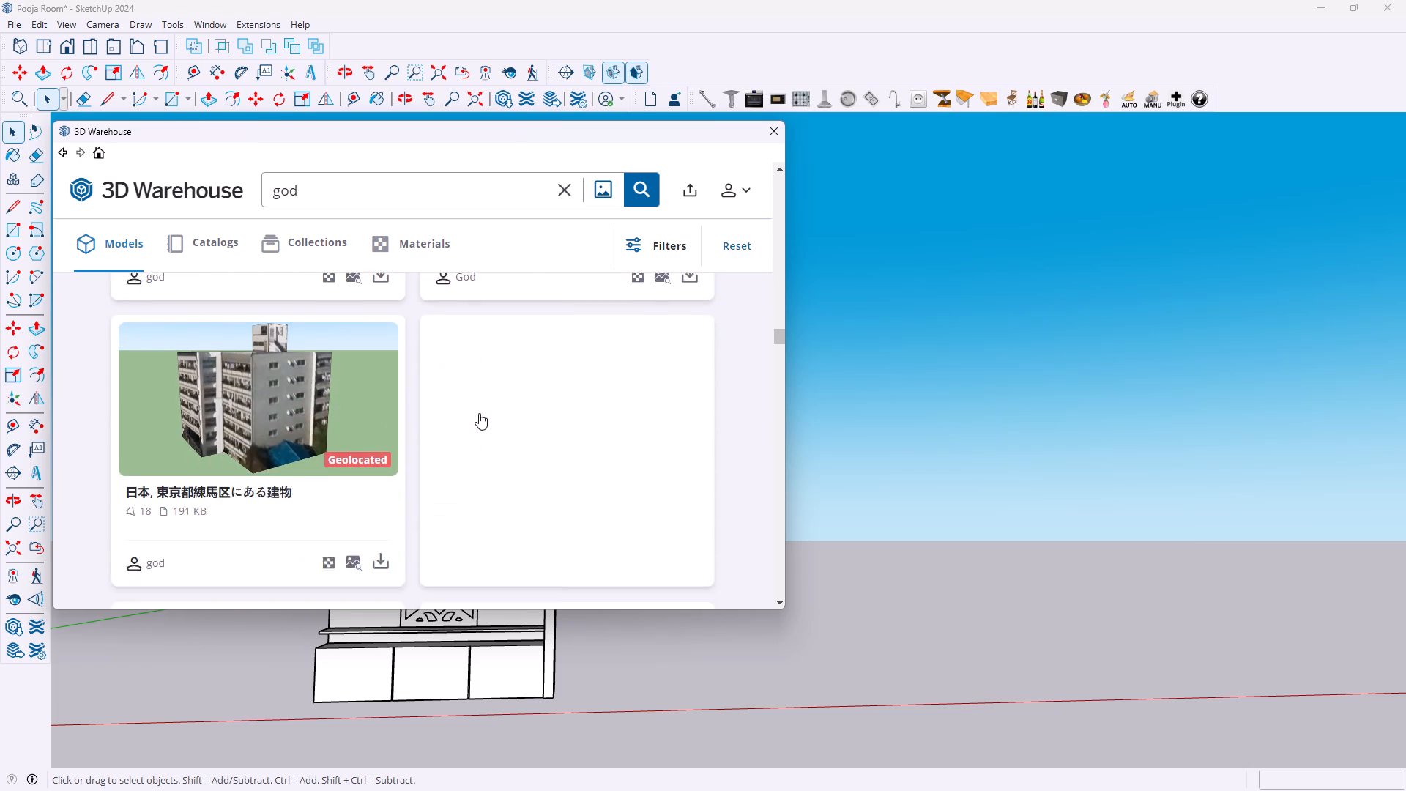
{"action": "scroll", "coordinate": [479, 413], "scroll_direction": "down", "scroll_amount": 11}
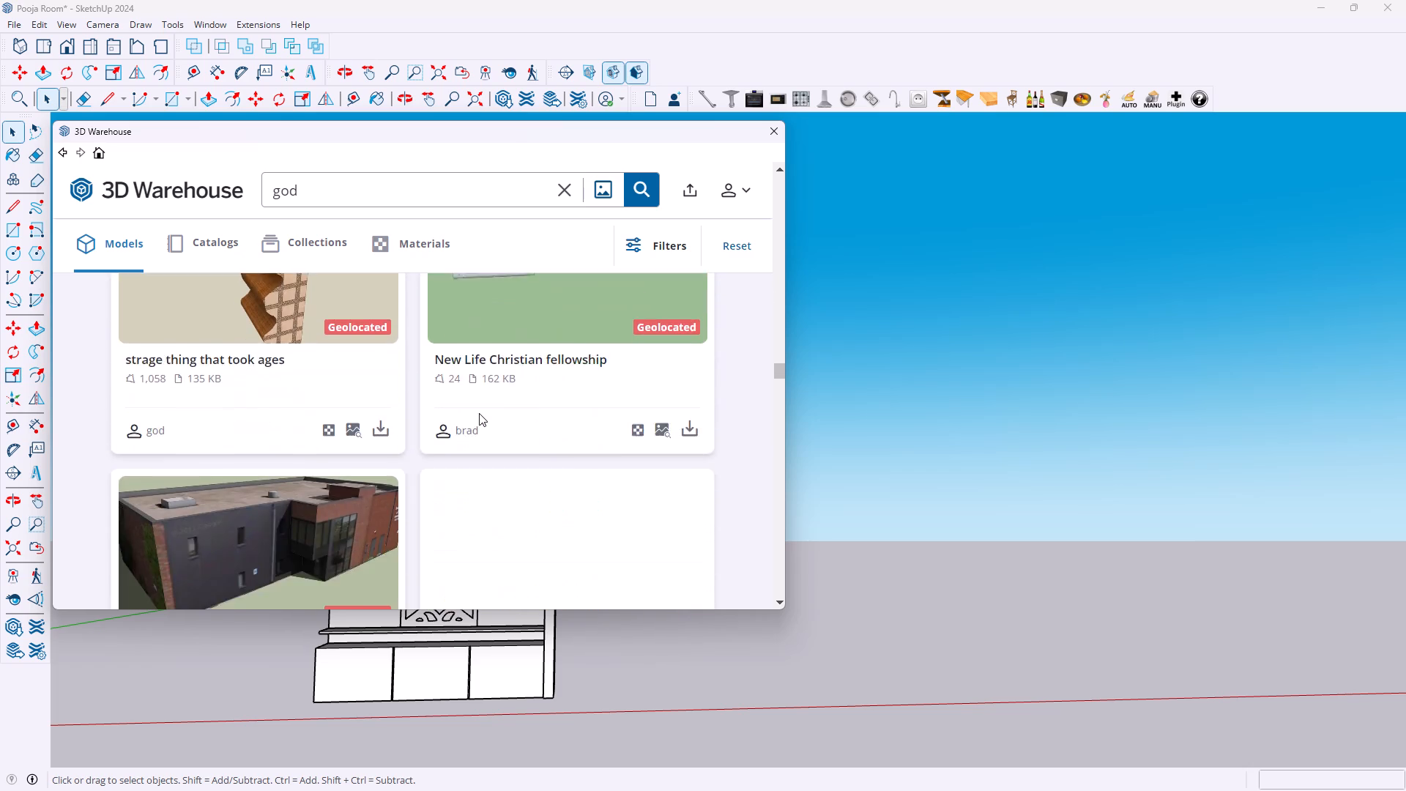
{"action": "scroll", "coordinate": [479, 413], "scroll_direction": "down", "scroll_amount": 7}
{"action": "scroll", "coordinate": [478, 415], "scroll_direction": "up", "scroll_amount": 2}
{"action": "scroll", "coordinate": [478, 415], "scroll_direction": "down", "scroll_amount": 3}
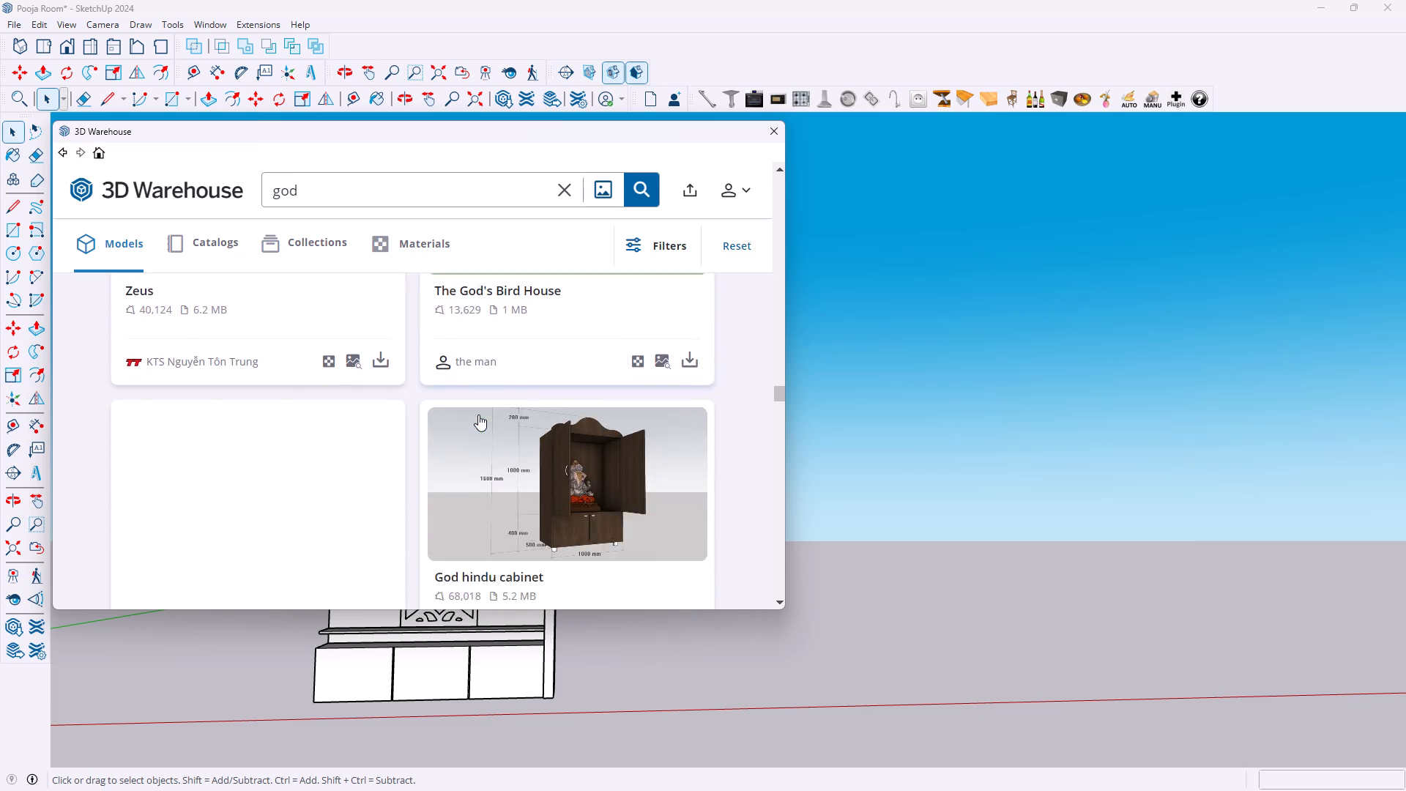
{"action": "scroll", "coordinate": [478, 415], "scroll_direction": "down", "scroll_amount": 15}
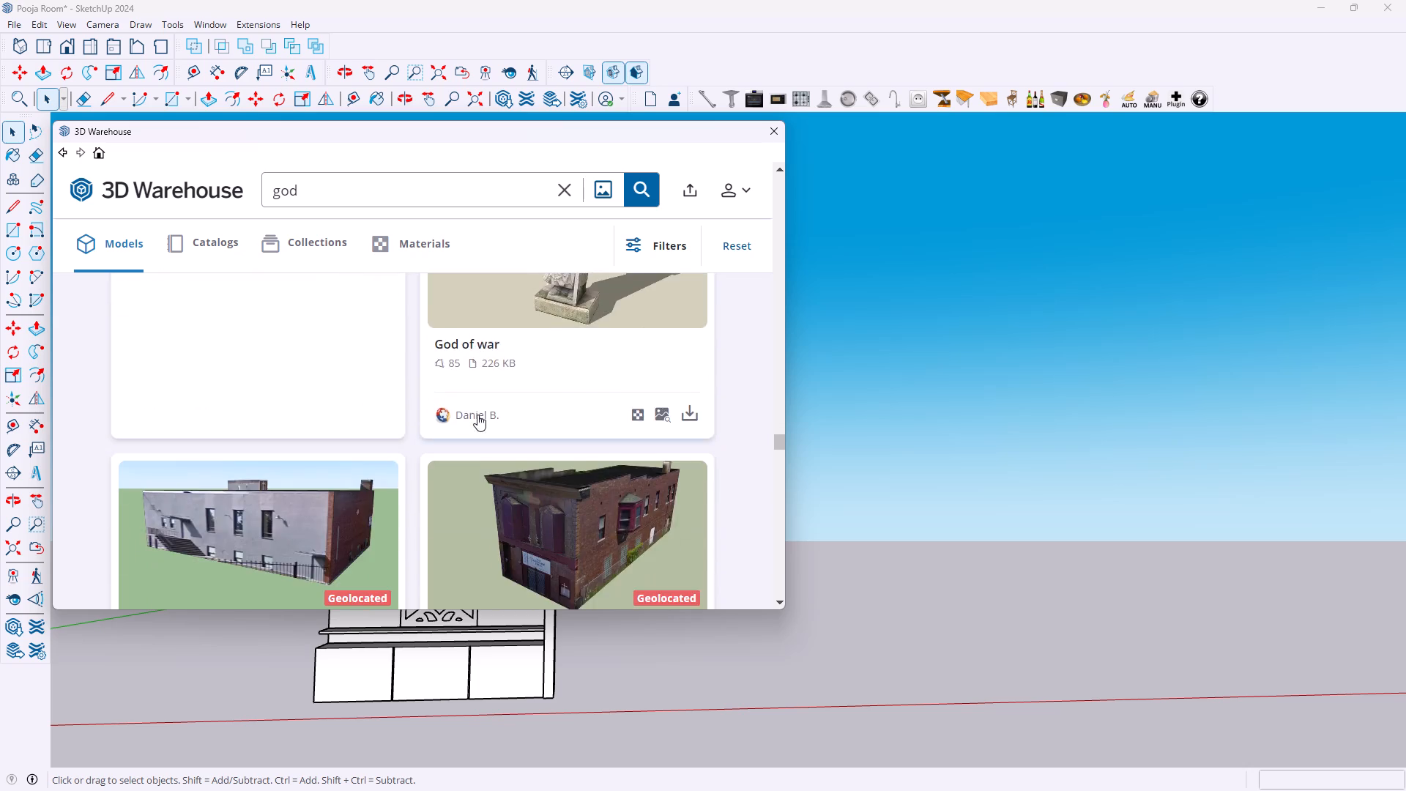
{"action": "scroll", "coordinate": [477, 415], "scroll_direction": "down", "scroll_amount": 9}
{"action": "scroll", "coordinate": [477, 415], "scroll_direction": "up", "scroll_amount": 2}
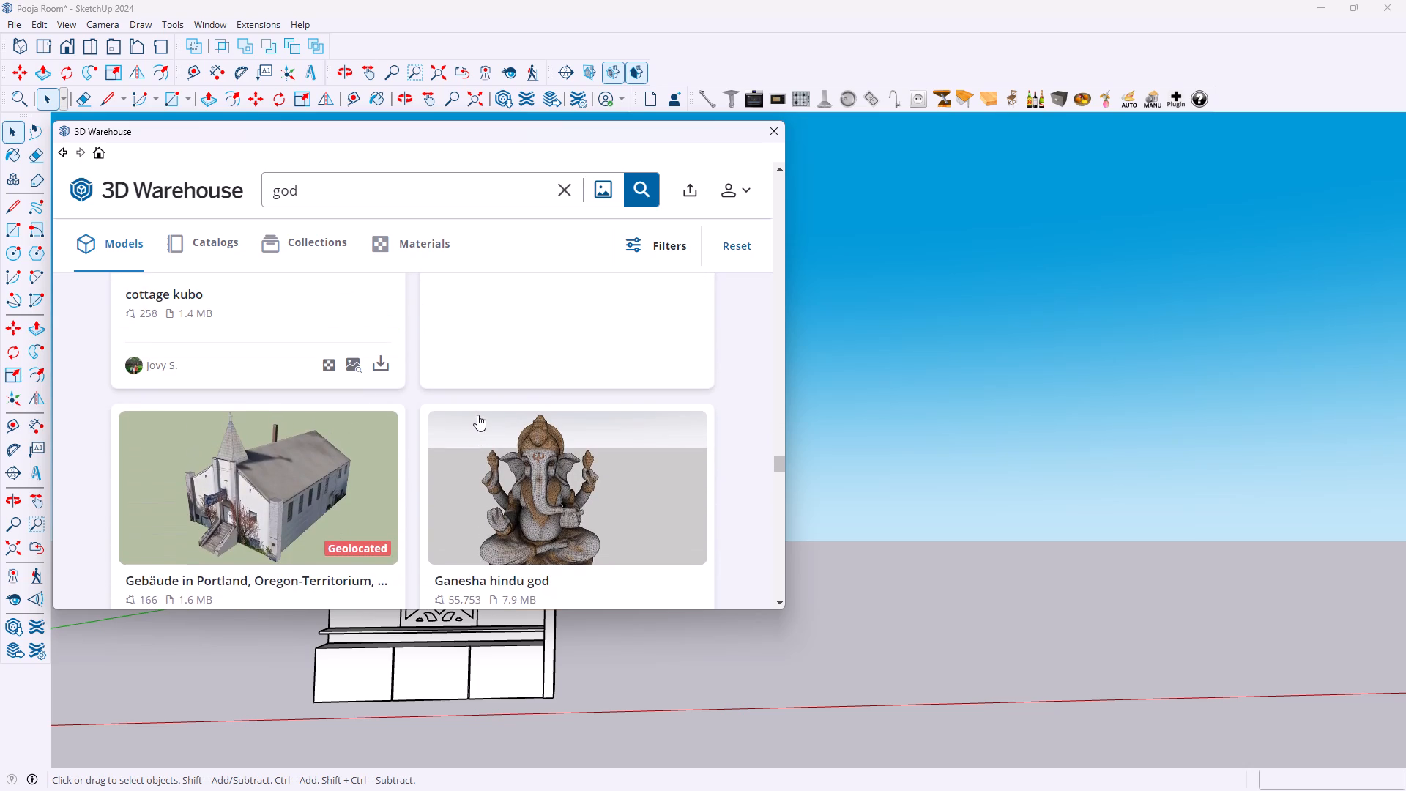
{"action": "scroll", "coordinate": [477, 415], "scroll_direction": "down", "scroll_amount": 2}
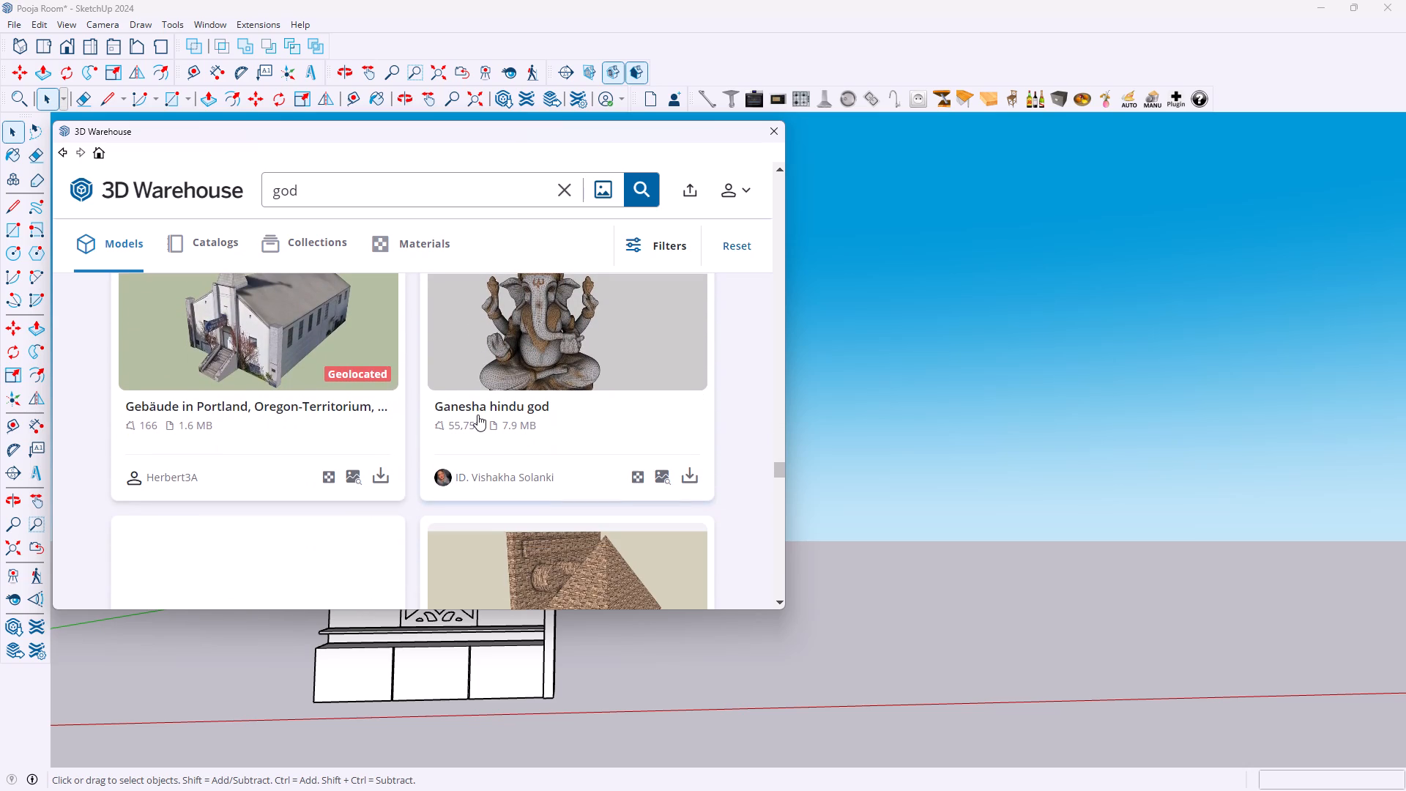
{"action": "scroll", "coordinate": [477, 415], "scroll_direction": "down", "scroll_amount": 2}
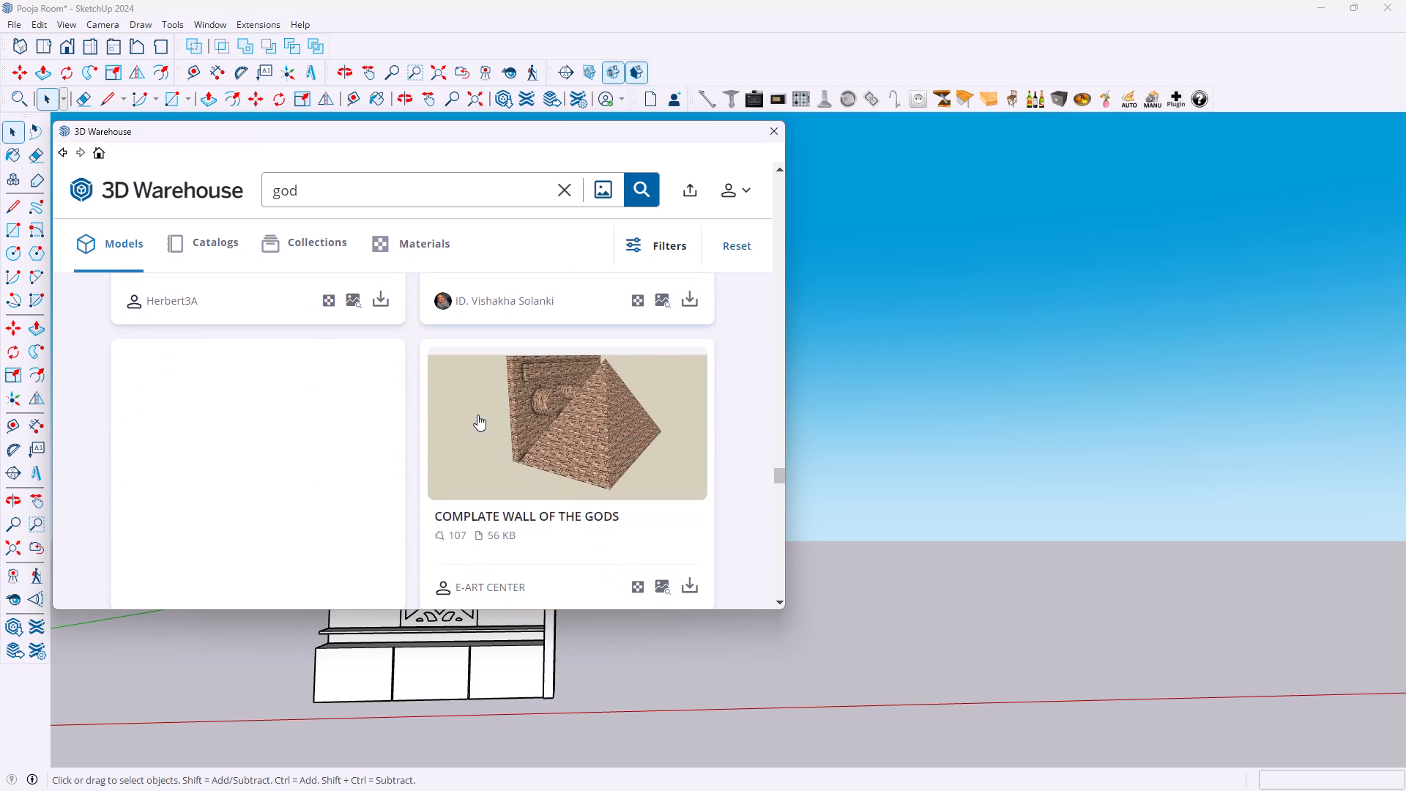
{"action": "scroll", "coordinate": [477, 415], "scroll_direction": "down", "scroll_amount": 13}
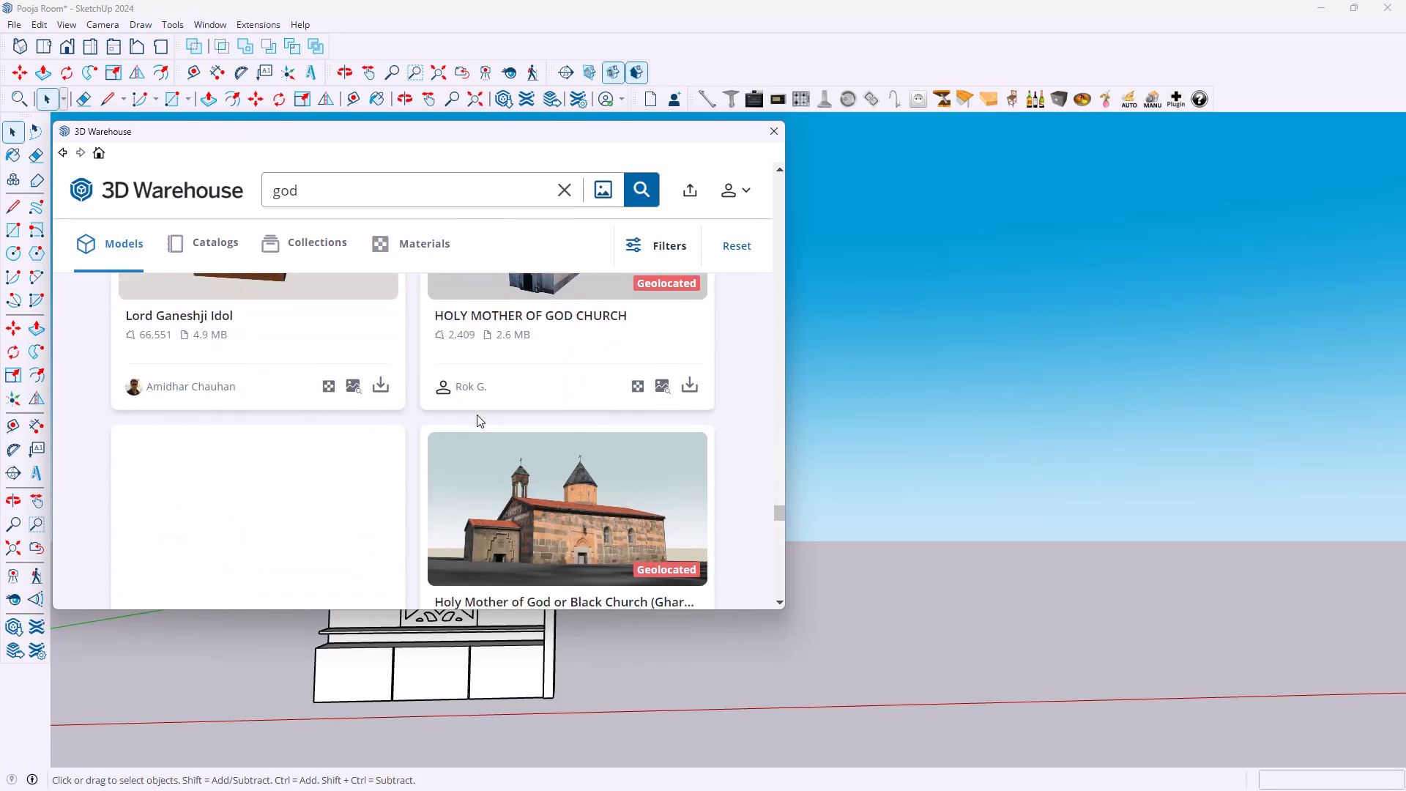
{"action": "scroll", "coordinate": [477, 415], "scroll_direction": "down", "scroll_amount": 8}
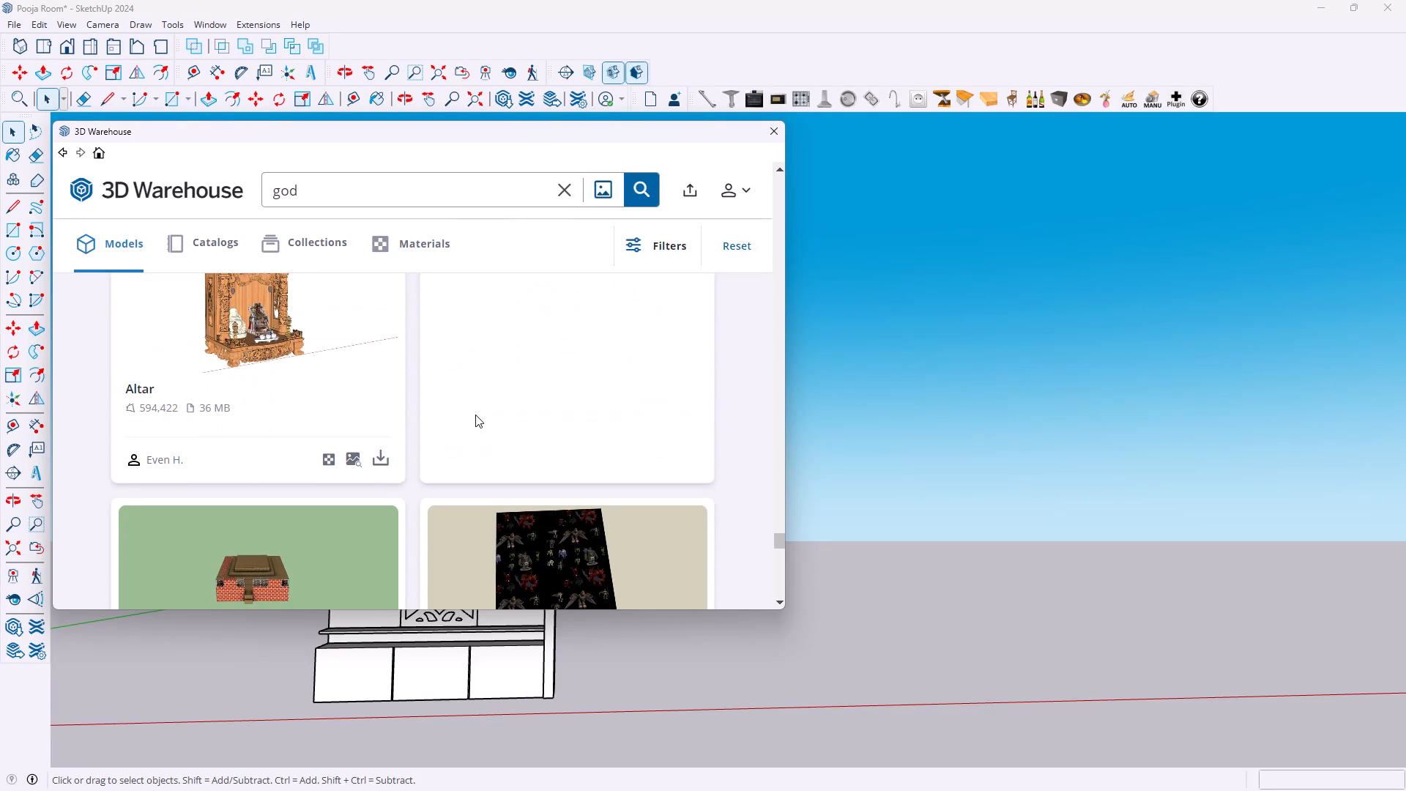
{"action": "scroll", "coordinate": [475, 415], "scroll_direction": "down", "scroll_amount": 10}
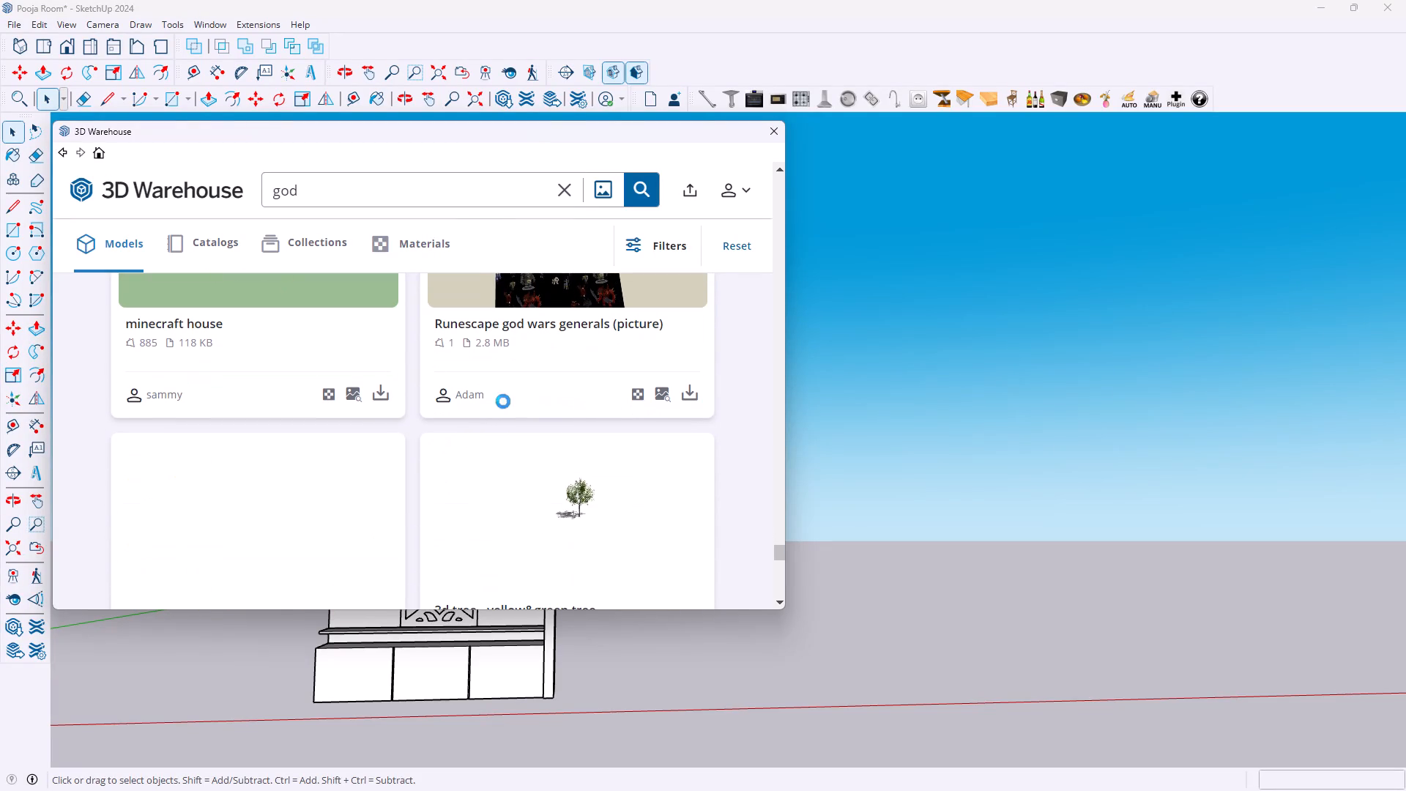
{"action": "scroll", "coordinate": [526, 426], "scroll_direction": "down", "scroll_amount": 8}
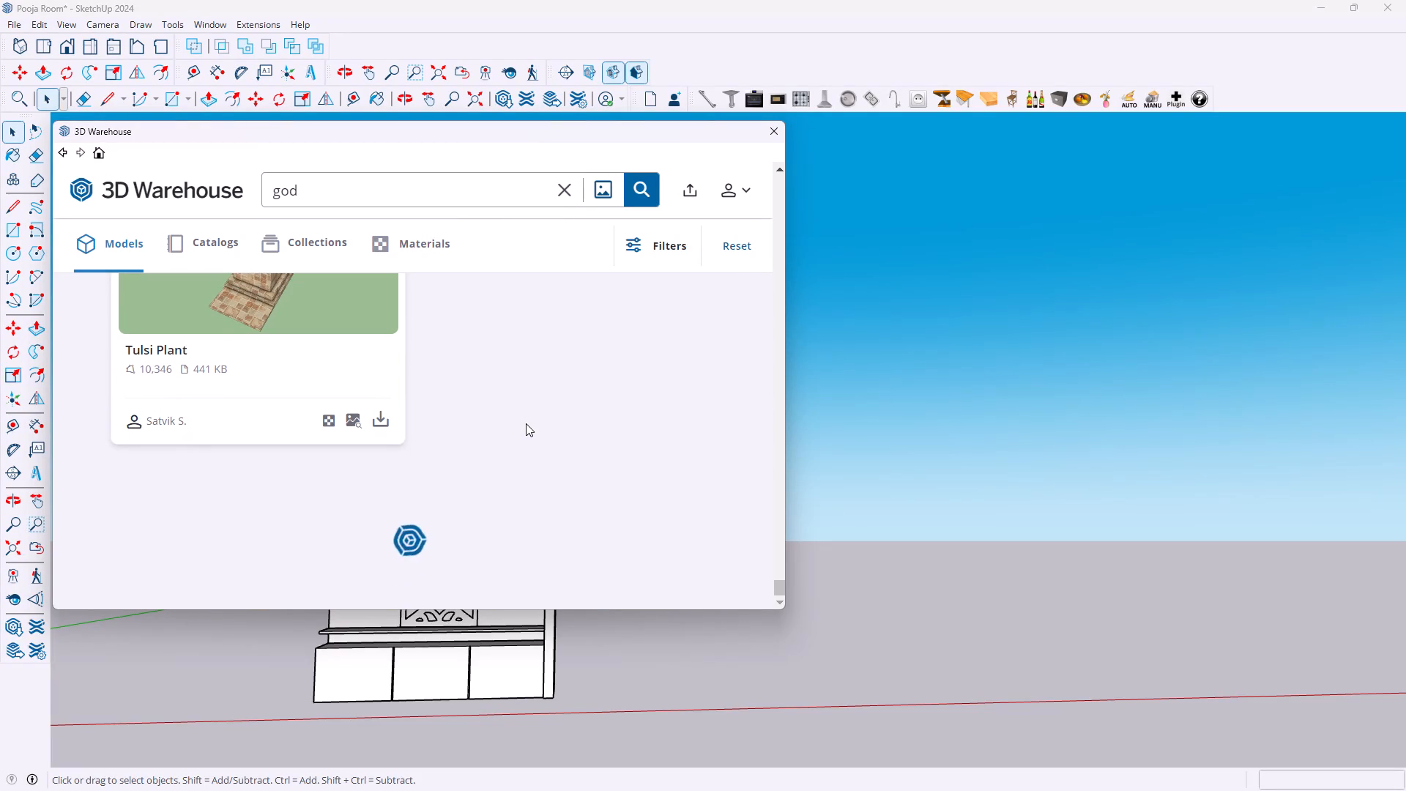
{"action": "scroll", "coordinate": [526, 423], "scroll_direction": "down", "scroll_amount": 3}
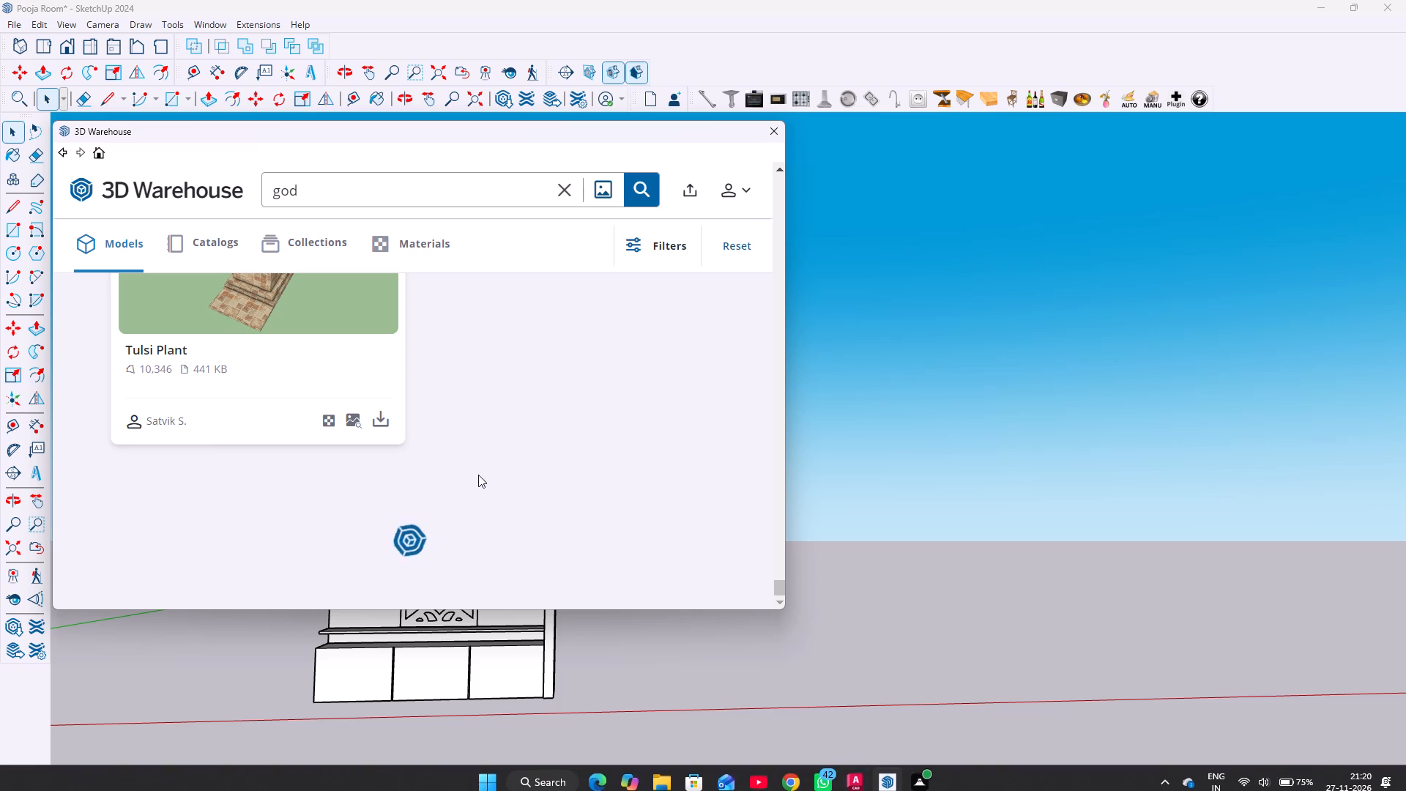
{"action": "scroll", "coordinate": [476, 429], "scroll_direction": "up", "scroll_amount": 3}
{"action": "scroll", "coordinate": [476, 429], "scroll_direction": "down", "scroll_amount": 3}
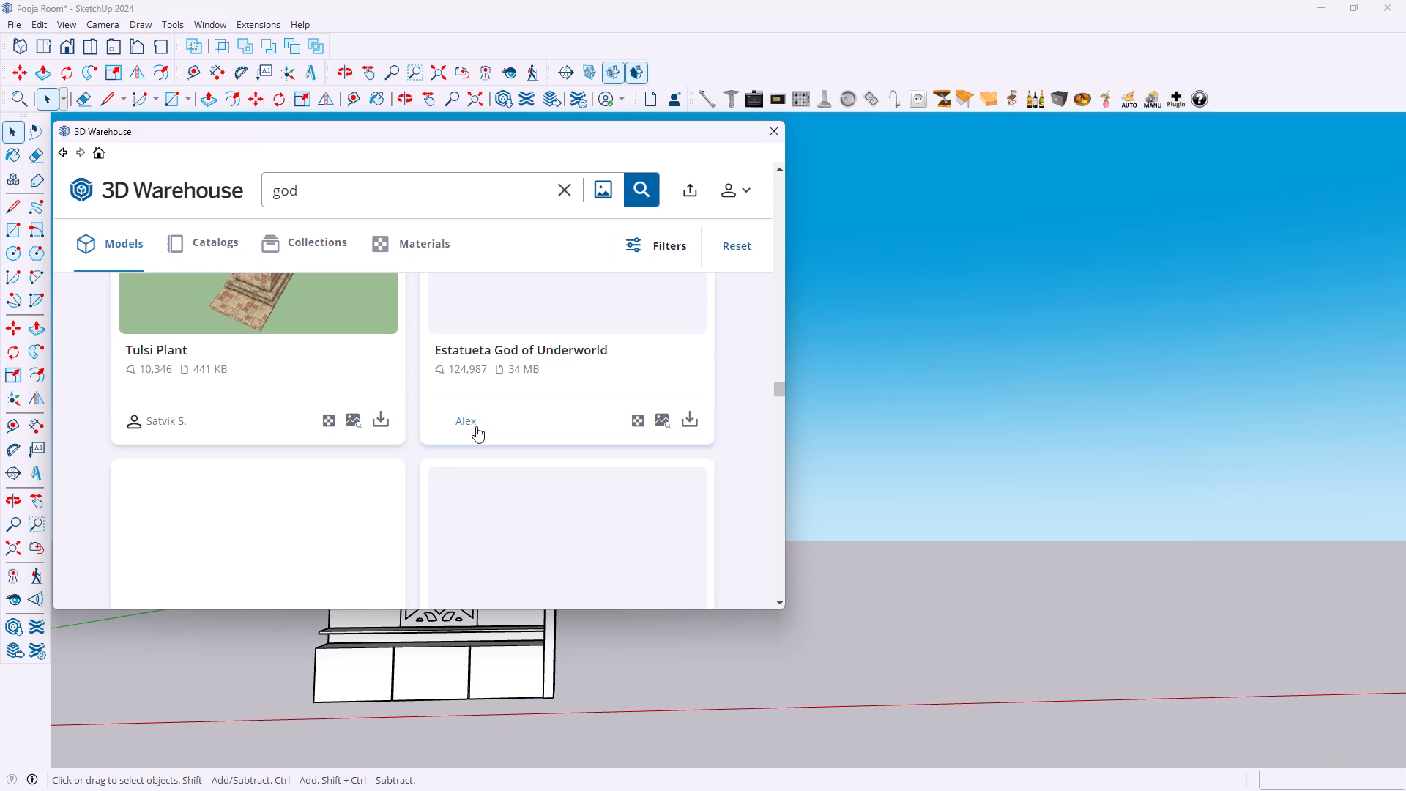
{"action": "scroll", "coordinate": [489, 442], "scroll_direction": "down", "scroll_amount": 8}
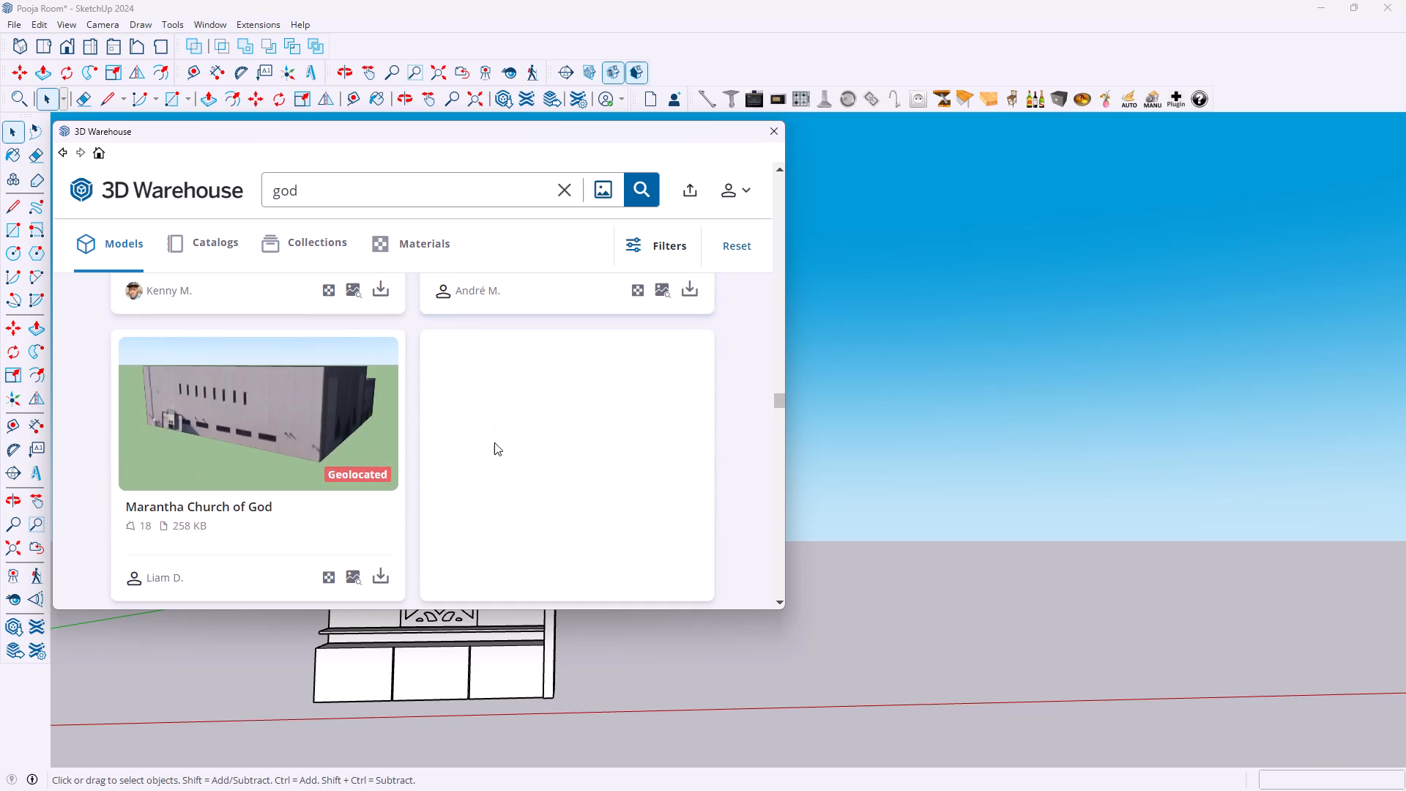
{"action": "scroll", "coordinate": [494, 442], "scroll_direction": "up", "scroll_amount": 20}
{"action": "scroll", "coordinate": [494, 442], "scroll_direction": "up", "scroll_amount": 5}
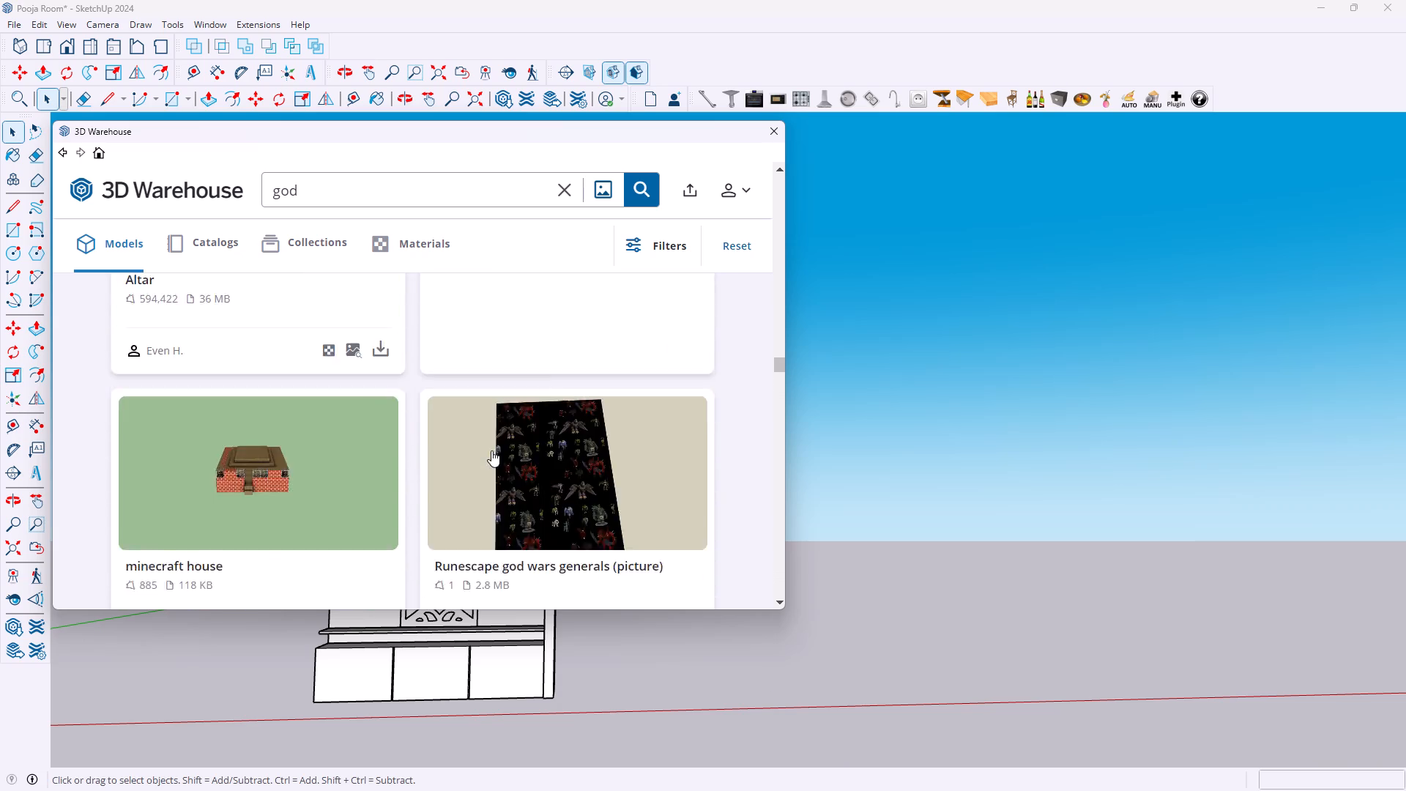
{"action": "scroll", "coordinate": [491, 450], "scroll_direction": "up", "scroll_amount": 20}
{"action": "scroll", "coordinate": [491, 450], "scroll_direction": "up", "scroll_amount": 13}
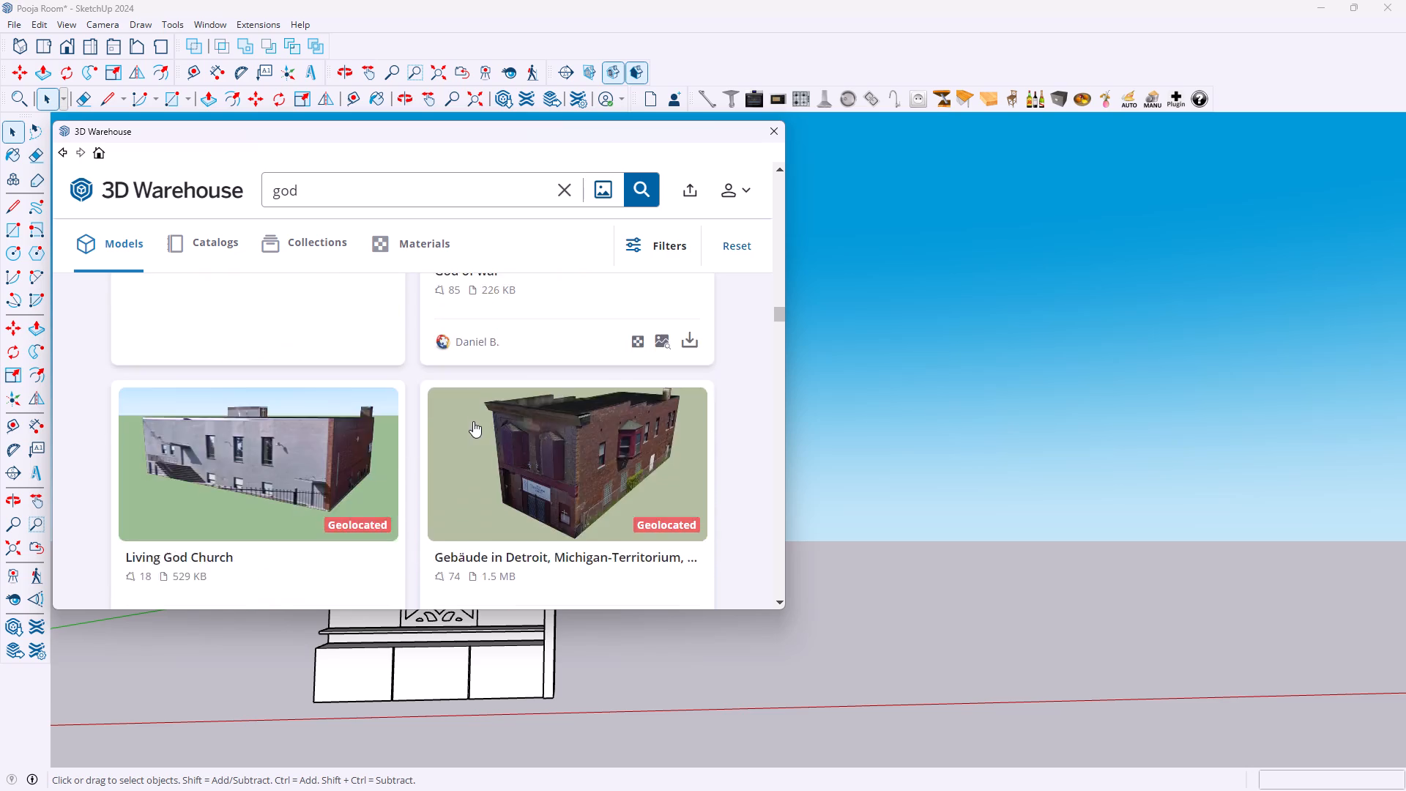
{"action": "scroll", "coordinate": [473, 421], "scroll_direction": "up", "scroll_amount": 8}
{"action": "scroll", "coordinate": [469, 410], "scroll_direction": "up", "scroll_amount": 19}
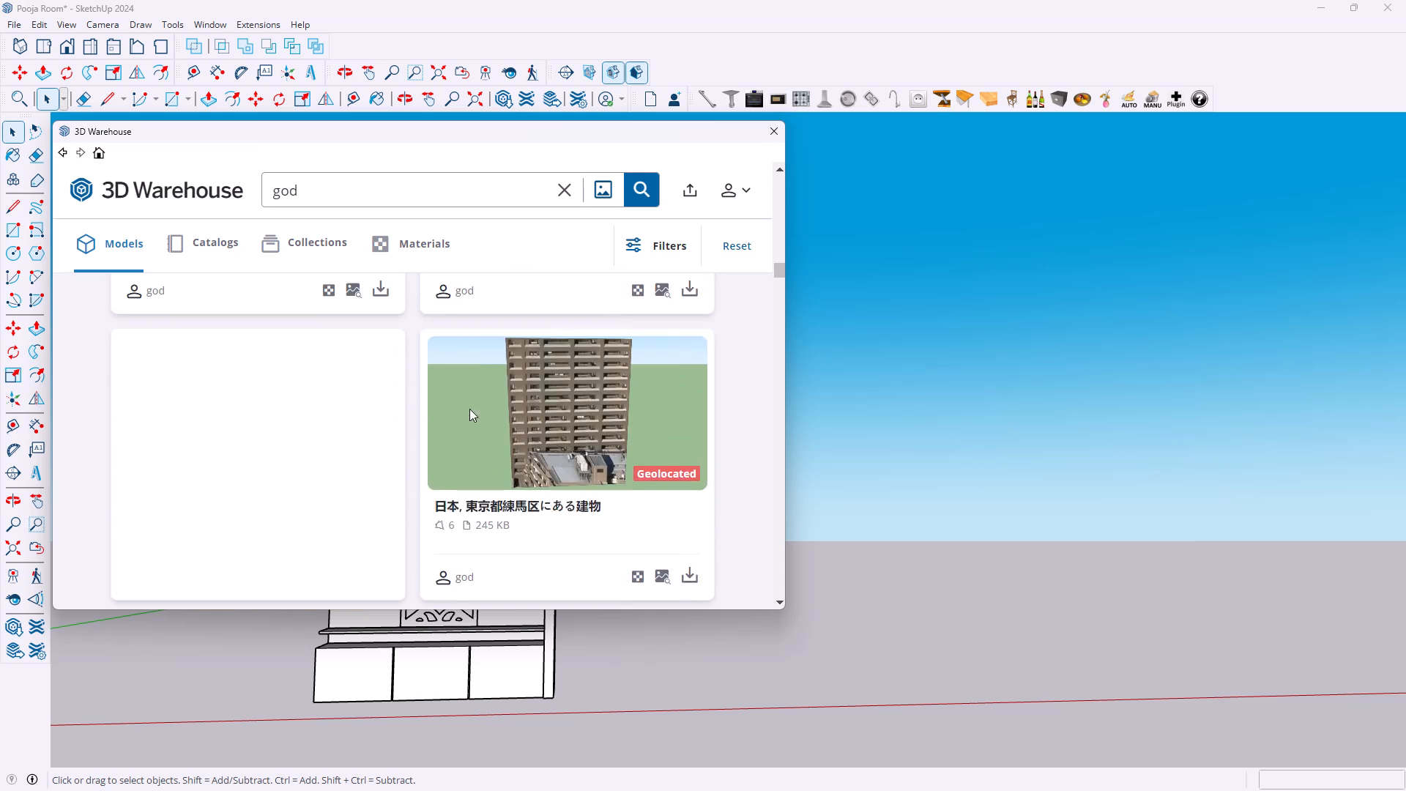
Choose the seated Ganesha idol model named "God" (5 MB) for download as a separate file, without loading it into the model.
{"action": "scroll", "coordinate": [469, 408], "scroll_direction": "up", "scroll_amount": 16}
{"action": "scroll", "coordinate": [469, 408], "scroll_direction": "up", "scroll_amount": 18}
{"action": "scroll", "coordinate": [467, 407], "scroll_direction": "up", "scroll_amount": 15}
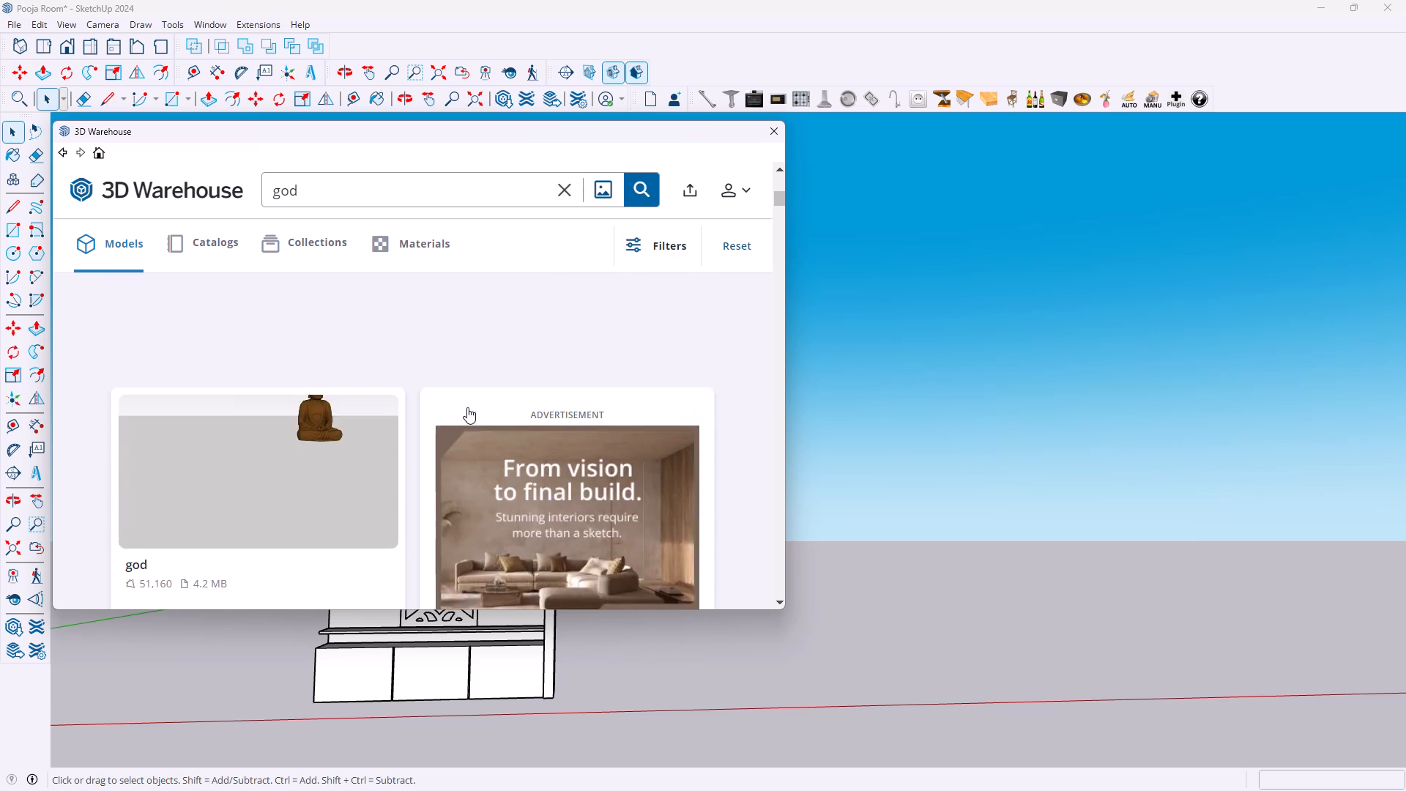
{"action": "scroll", "coordinate": [467, 407], "scroll_direction": "up", "scroll_amount": 8}
{"action": "scroll", "coordinate": [467, 406], "scroll_direction": "down", "scroll_amount": 5}
{"action": "scroll", "coordinate": [467, 406], "scroll_direction": "up", "scroll_amount": 2}
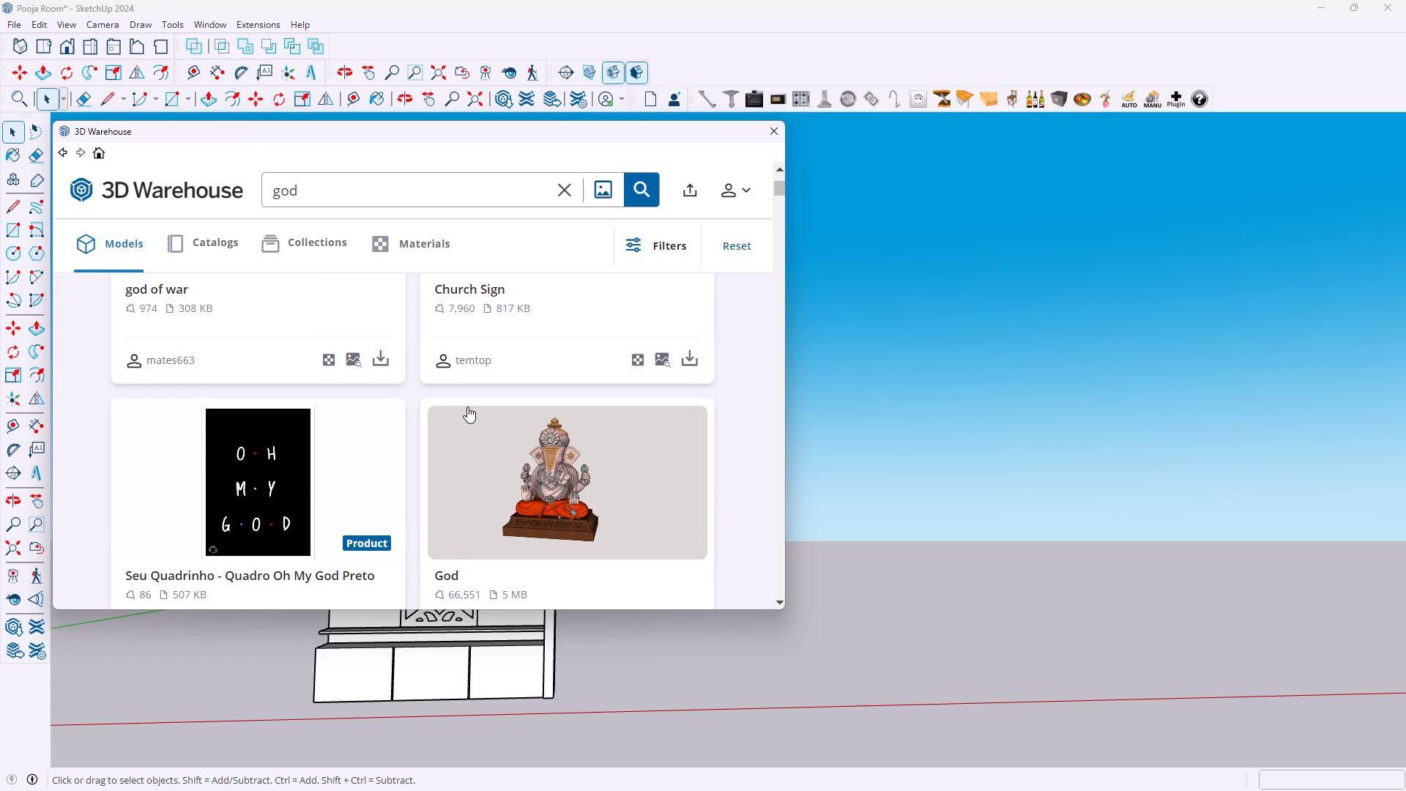
{"action": "scroll", "coordinate": [469, 407], "scroll_direction": "down", "scroll_amount": 1}
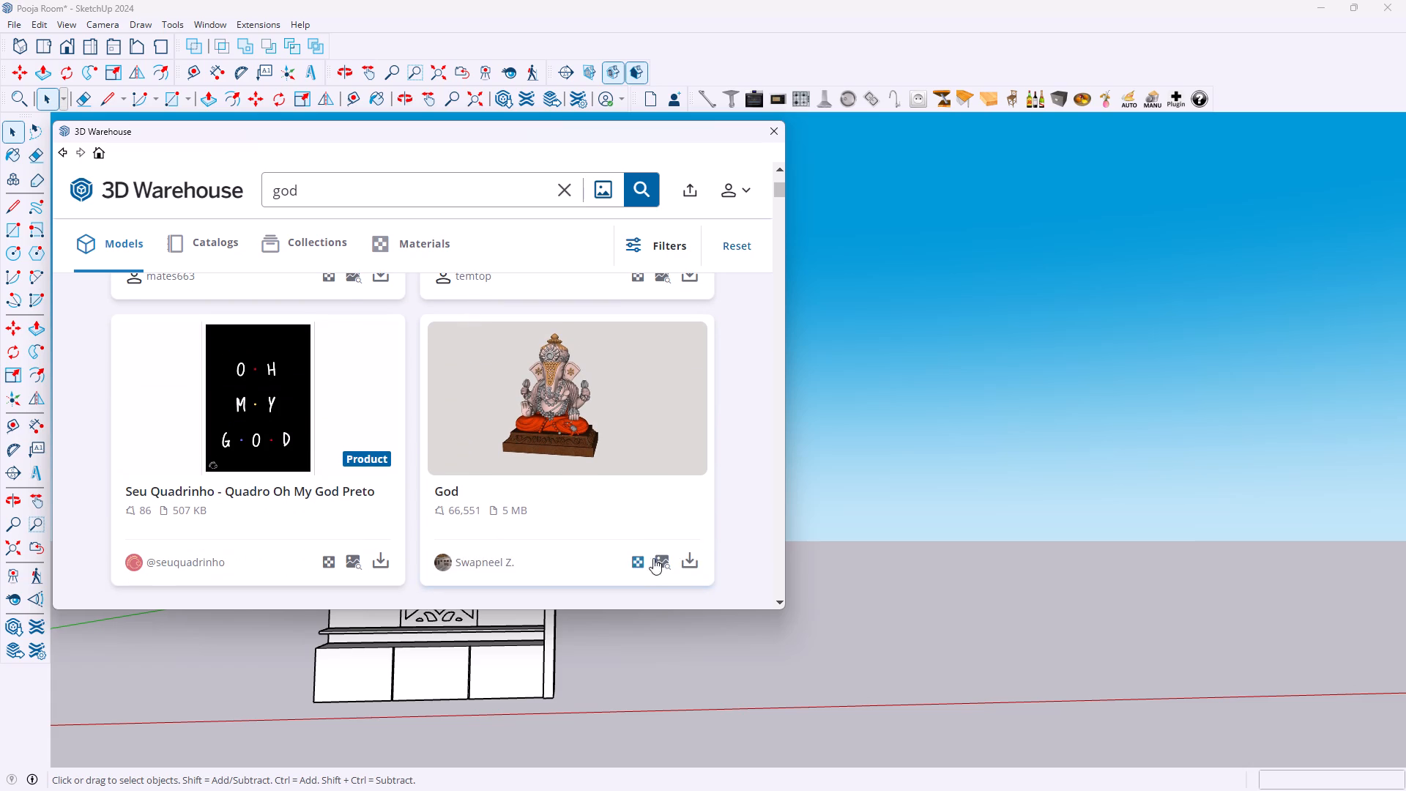
{"action": "left_click", "coordinate": [685, 556]}
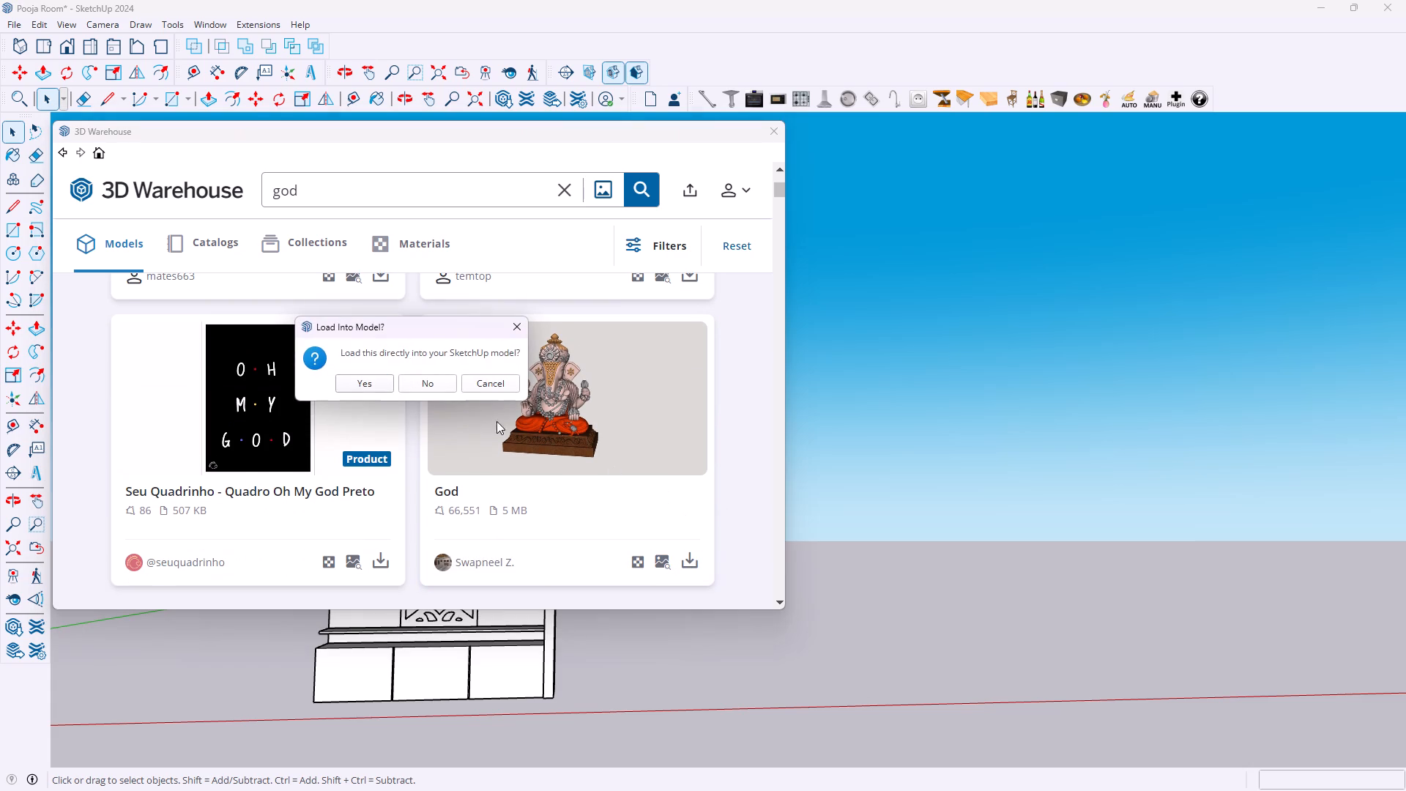
{"action": "left_click", "coordinate": [443, 383]}
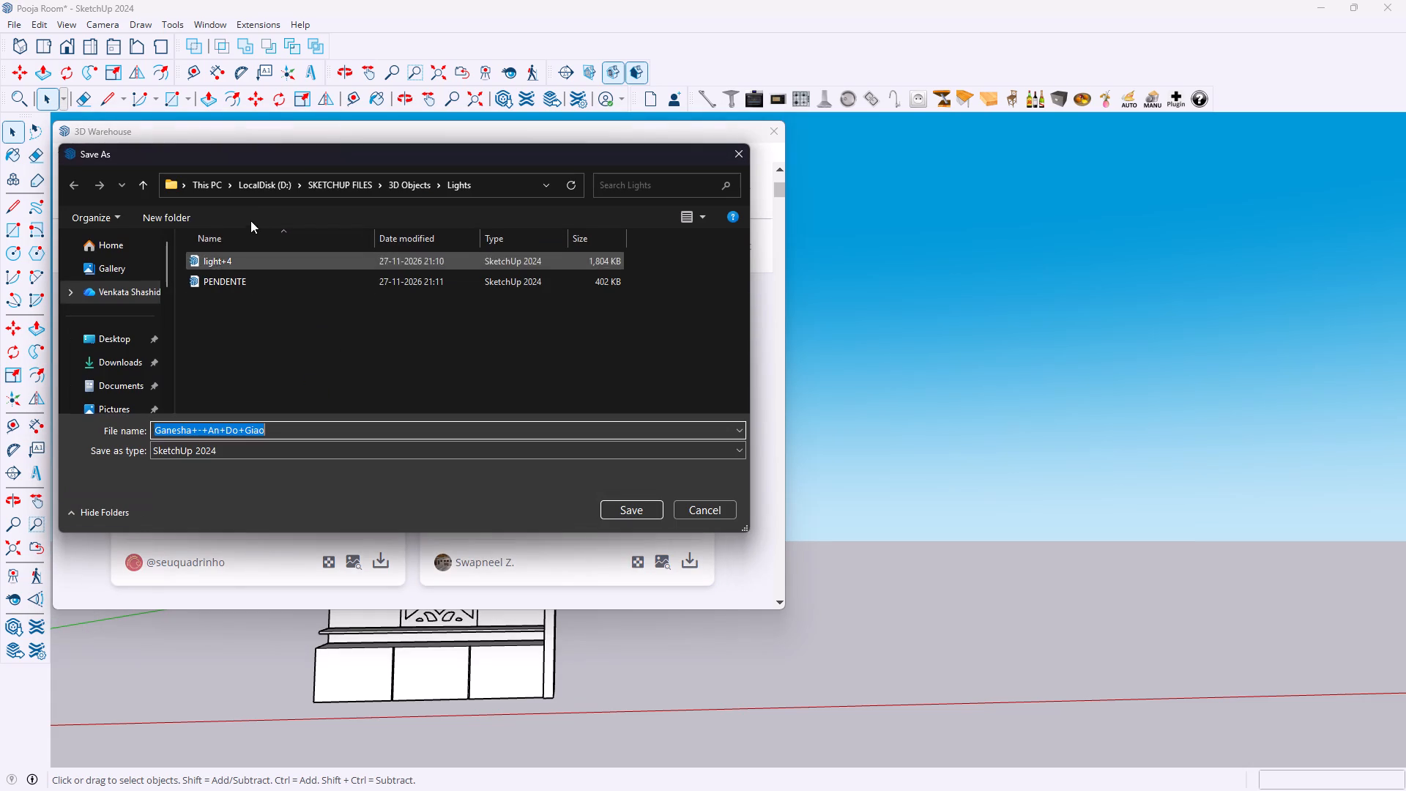
Create a folder named God inside the 3D Objects folder and save the Ganesha model file in SketchUp 2024 format.
{"action": "left_click", "coordinate": [408, 185]}
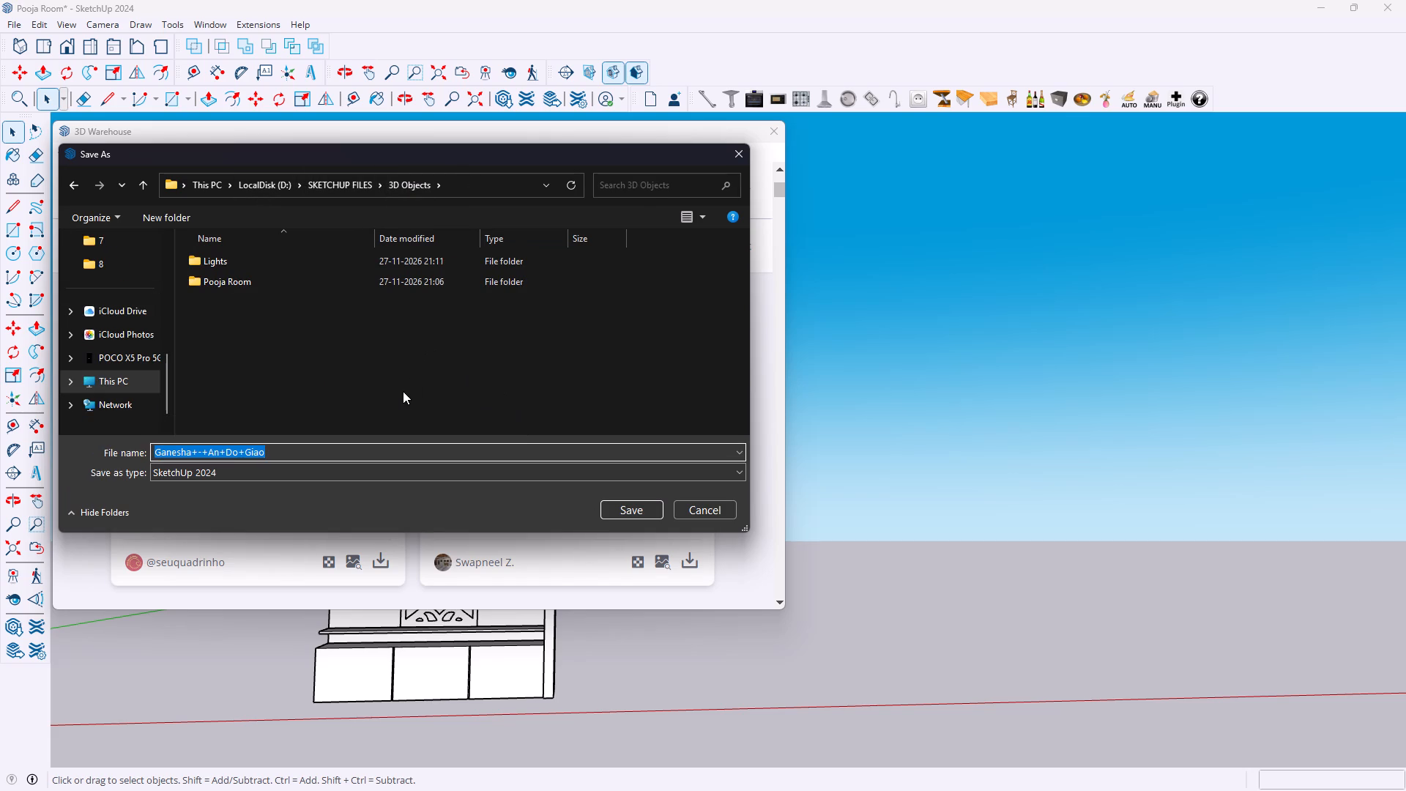
{"action": "key", "text": "ctrl+shift+n"}
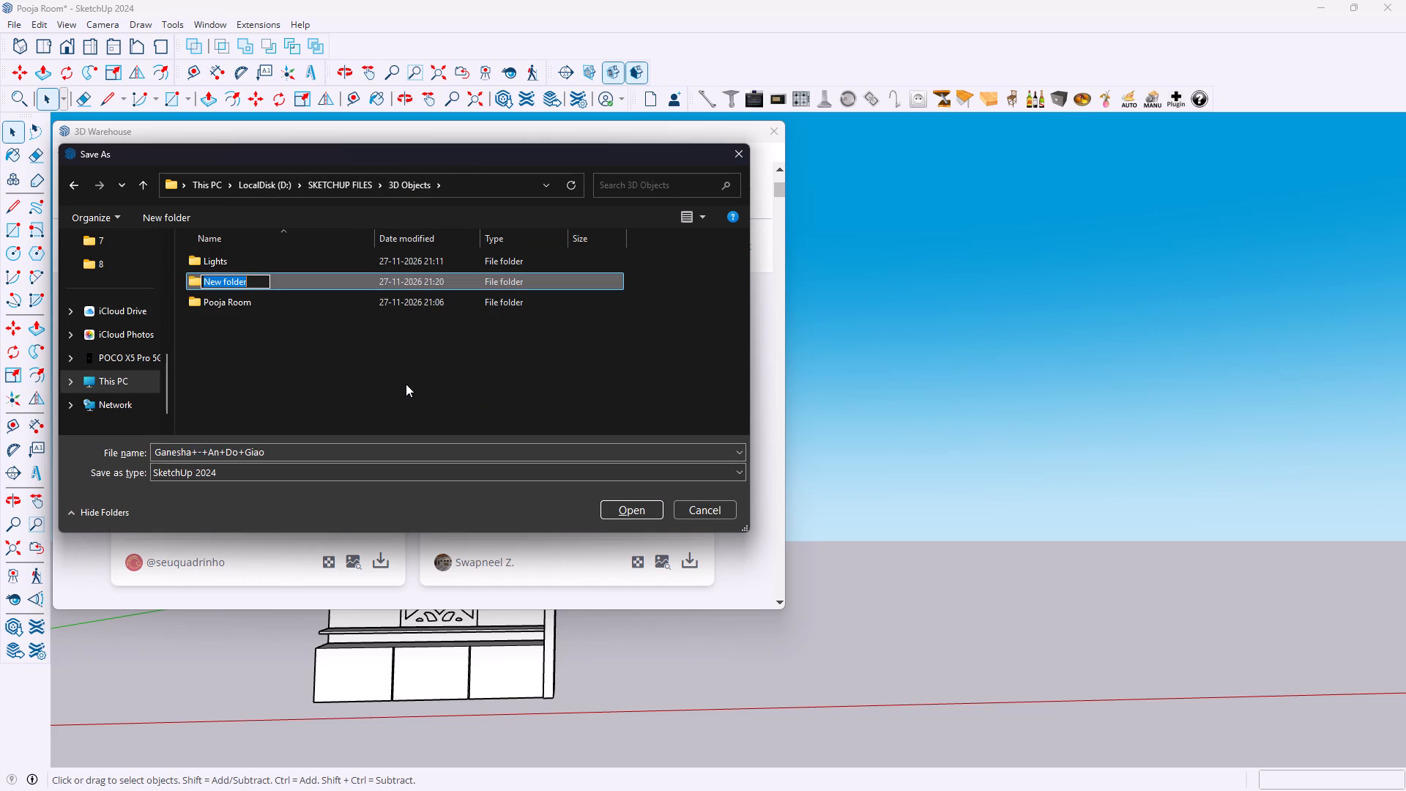
{"action": "type", "text": "God"}
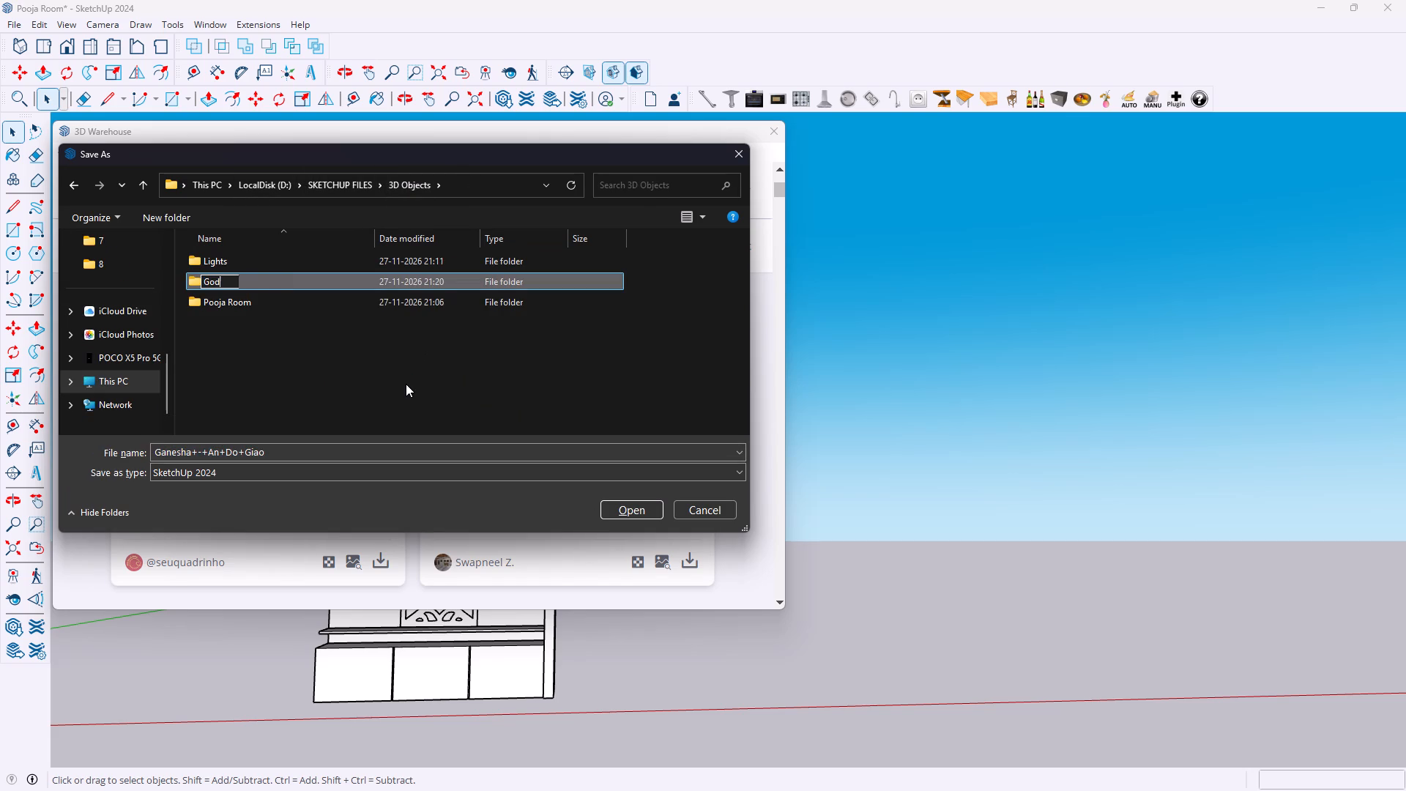
{"action": "key", "text": "Return"}
{"action": "key", "text": "Return"}
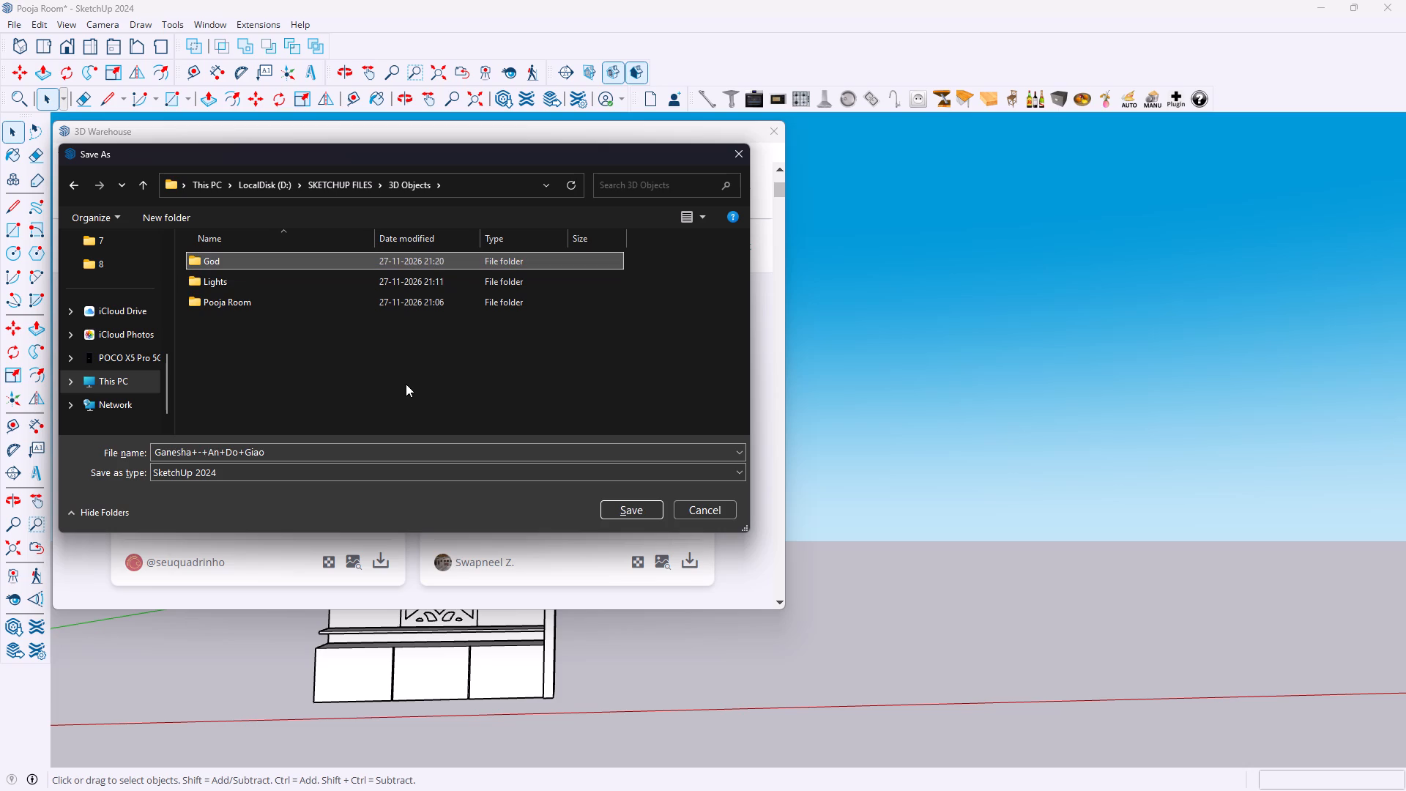
{"action": "left_click", "coordinate": [635, 512]}
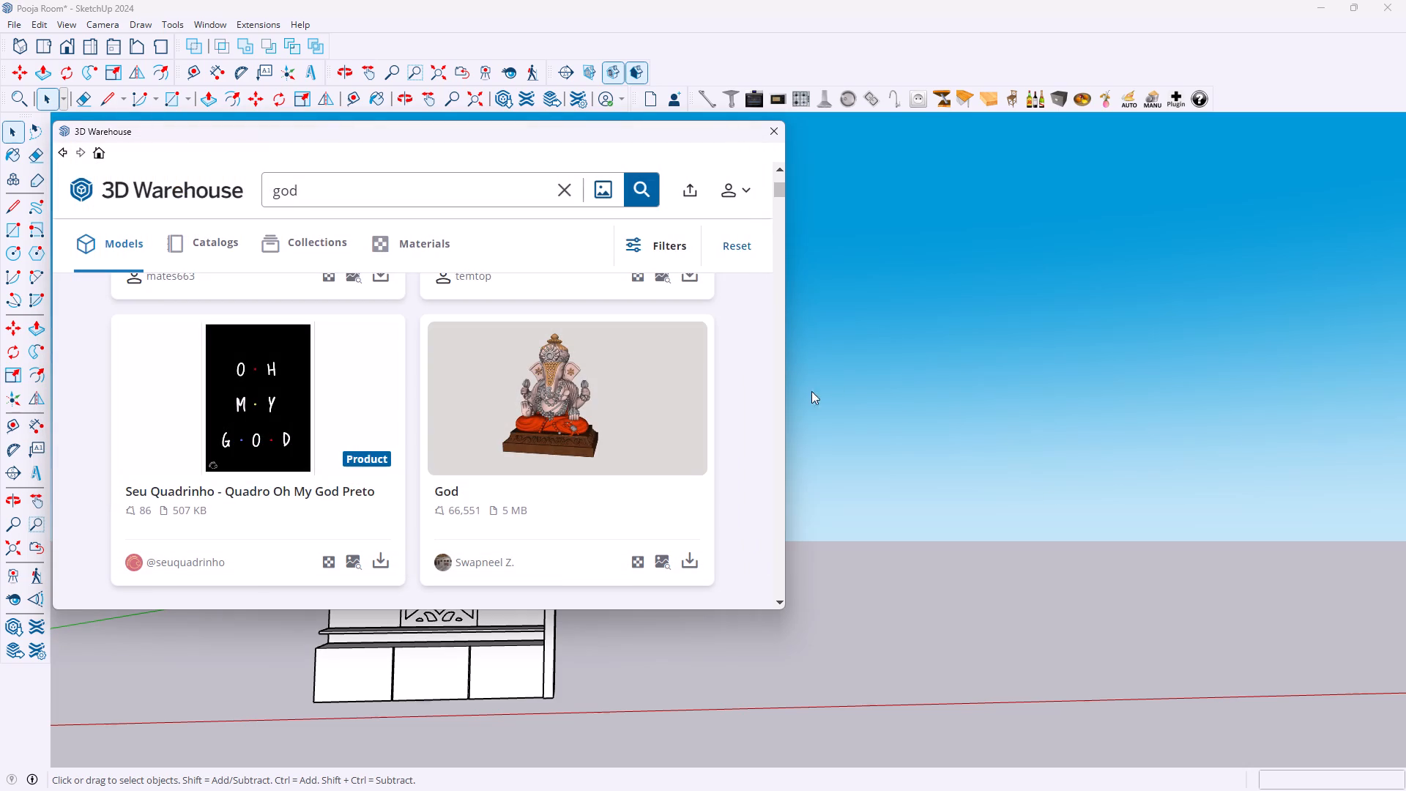
Search 3D Warehouse models for "hanuman".
{"action": "scroll", "coordinate": [505, 406], "scroll_direction": "down", "scroll_amount": 4}
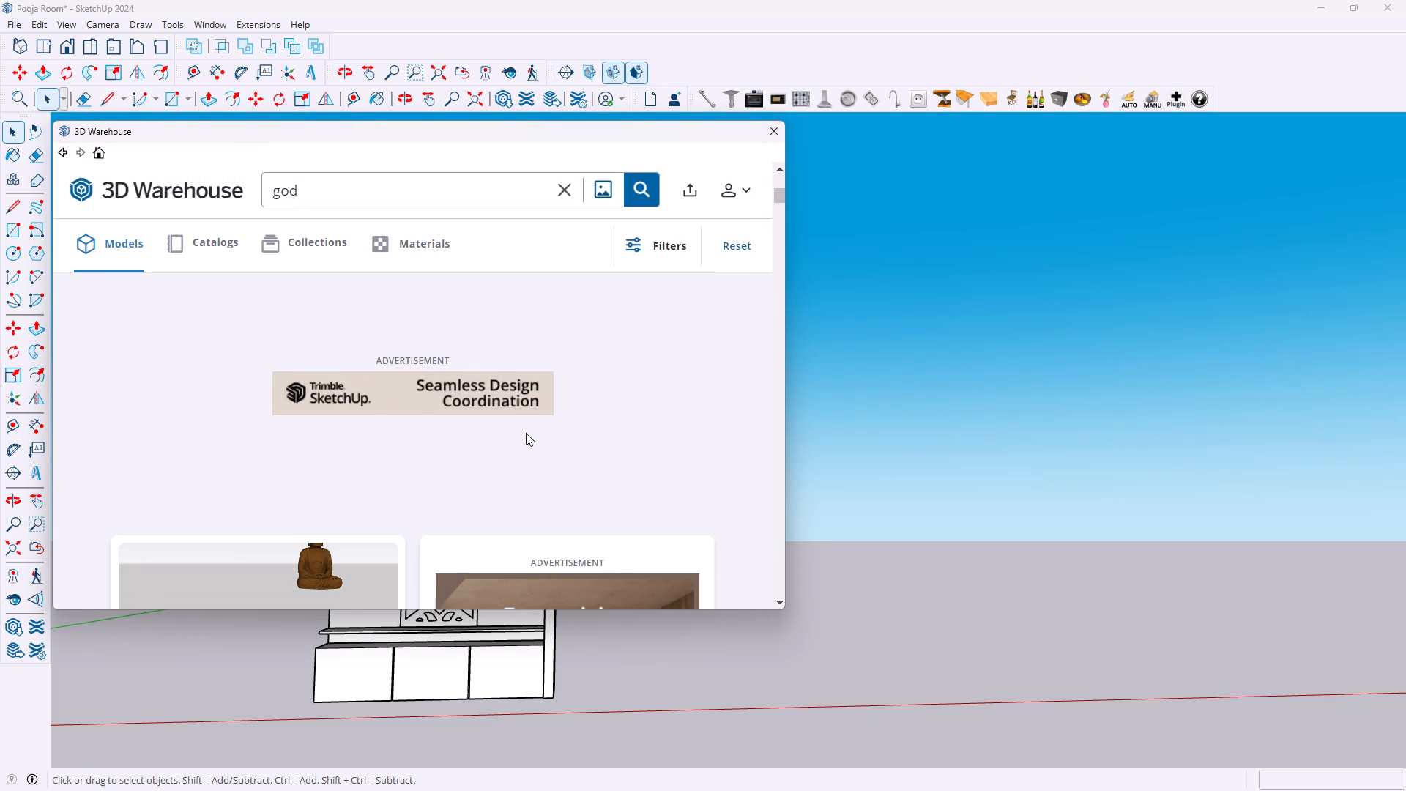
{"action": "scroll", "coordinate": [526, 433], "scroll_direction": "down", "scroll_amount": 19}
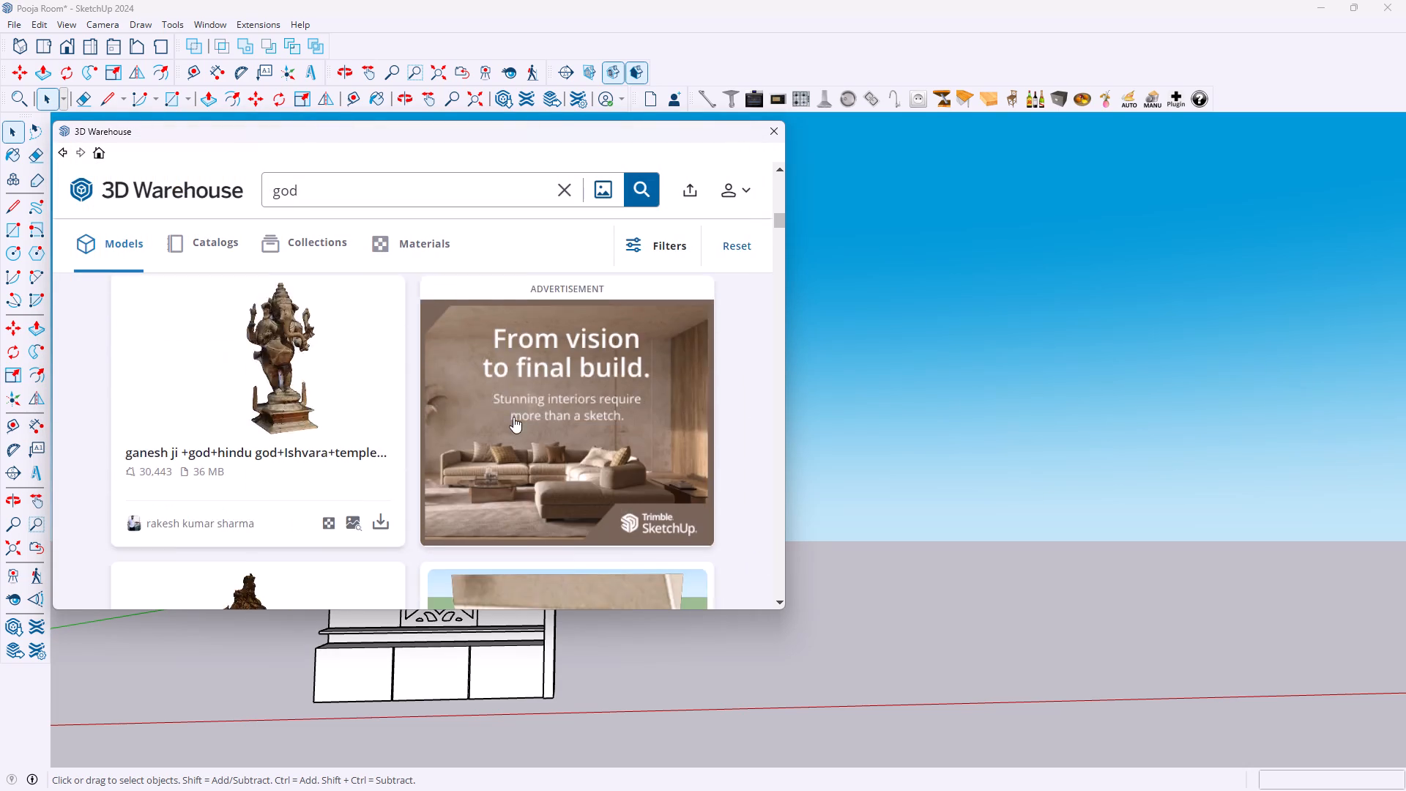
{"action": "scroll", "coordinate": [513, 417], "scroll_direction": "down", "scroll_amount": 10}
{"action": "left_click", "coordinate": [558, 190]}
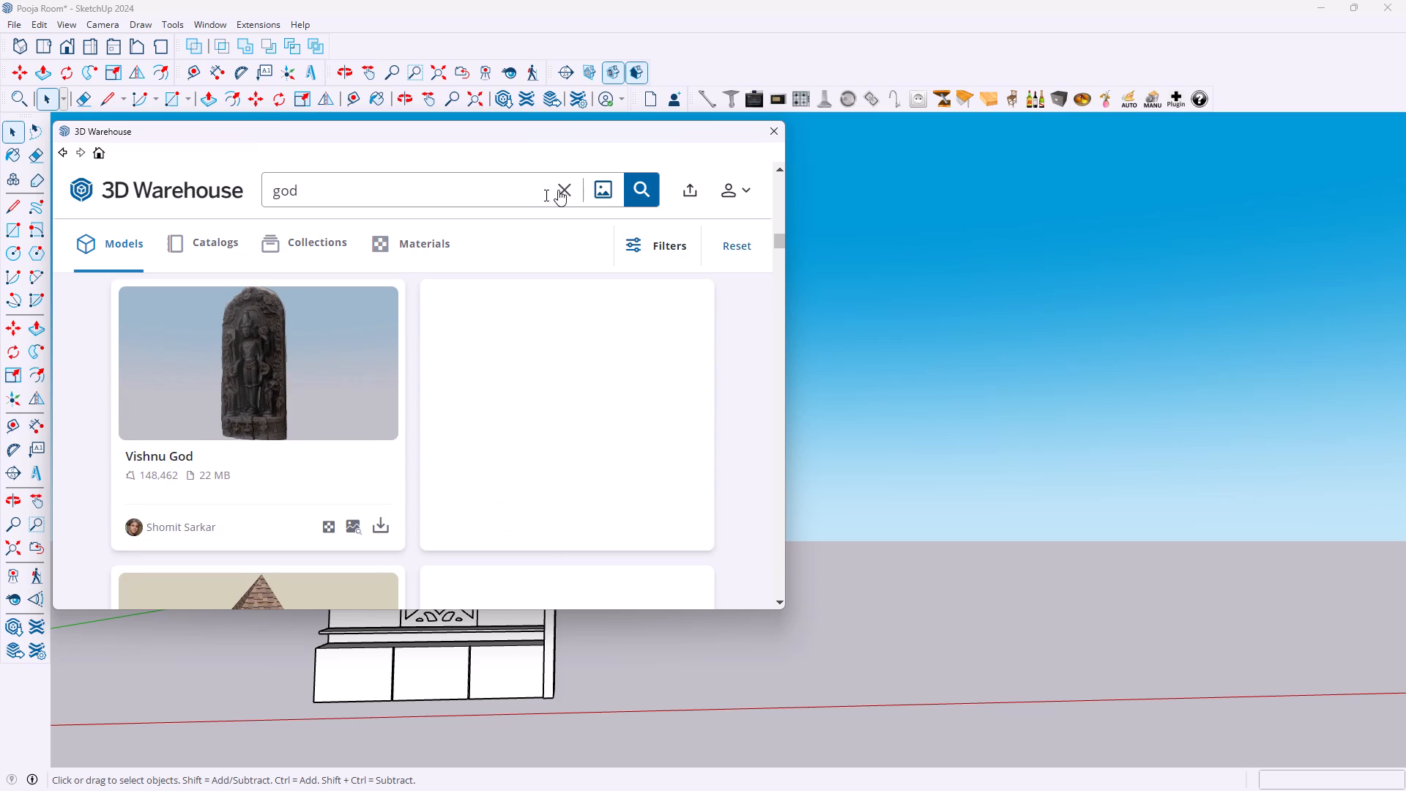
{"action": "type", "text": "hanum"}
{"action": "type", "text": "an"}
{"action": "key", "text": "Return"}
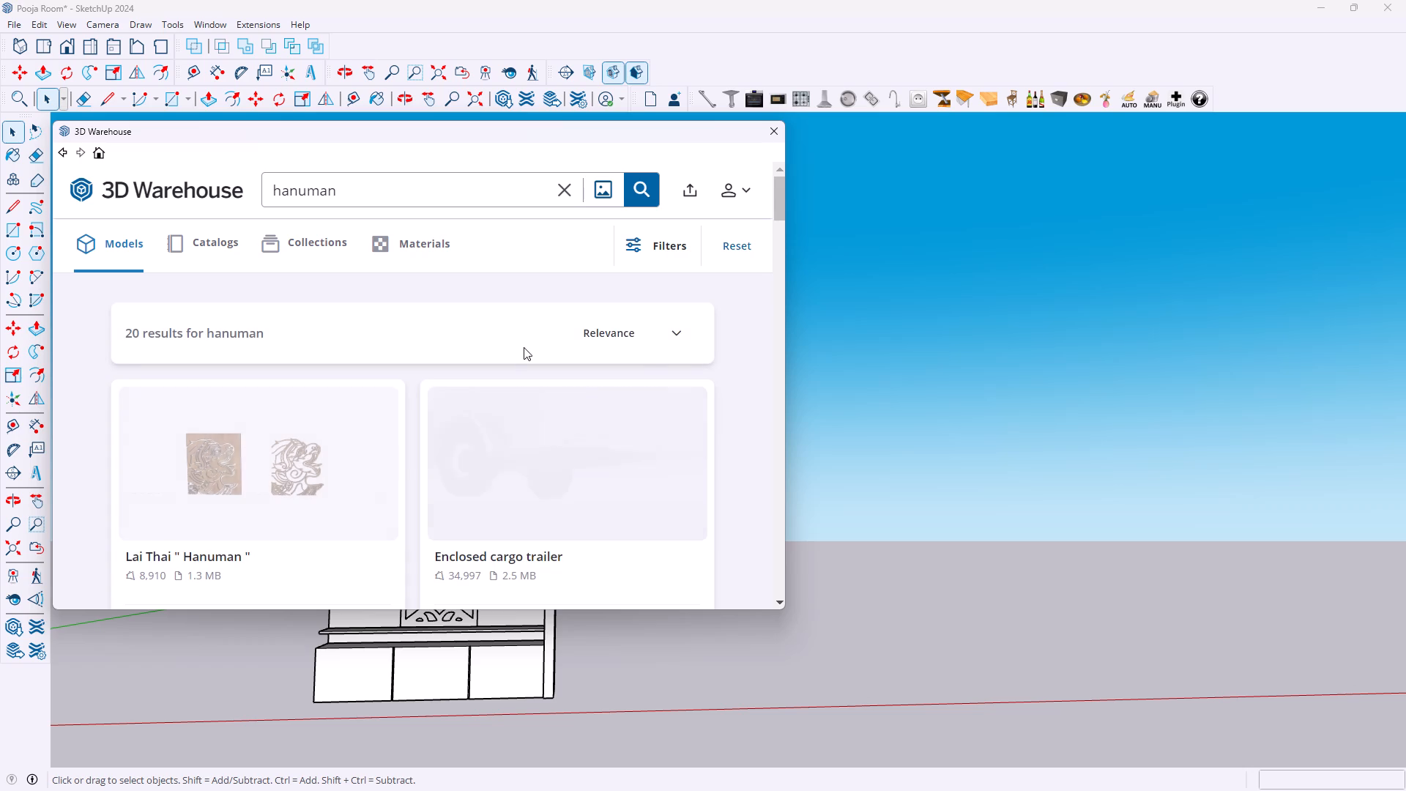
Look through the "hanuman" model results for an idol suitable for the pooja unit.
{"action": "scroll", "coordinate": [522, 364], "scroll_direction": "down", "scroll_amount": 12}
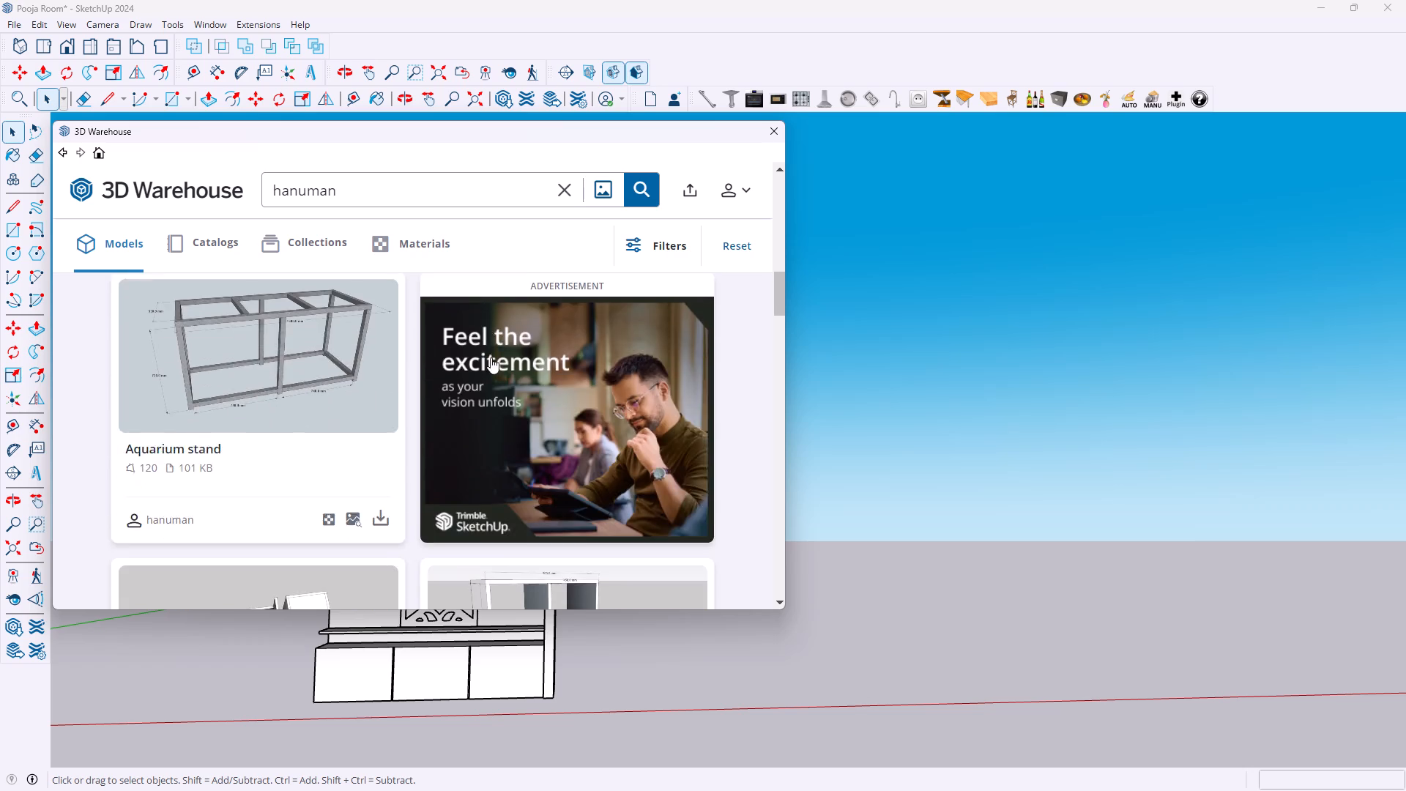
{"action": "scroll", "coordinate": [491, 357], "scroll_direction": "down", "scroll_amount": 20}
{"action": "scroll", "coordinate": [491, 357], "scroll_direction": "down", "scroll_amount": 2}
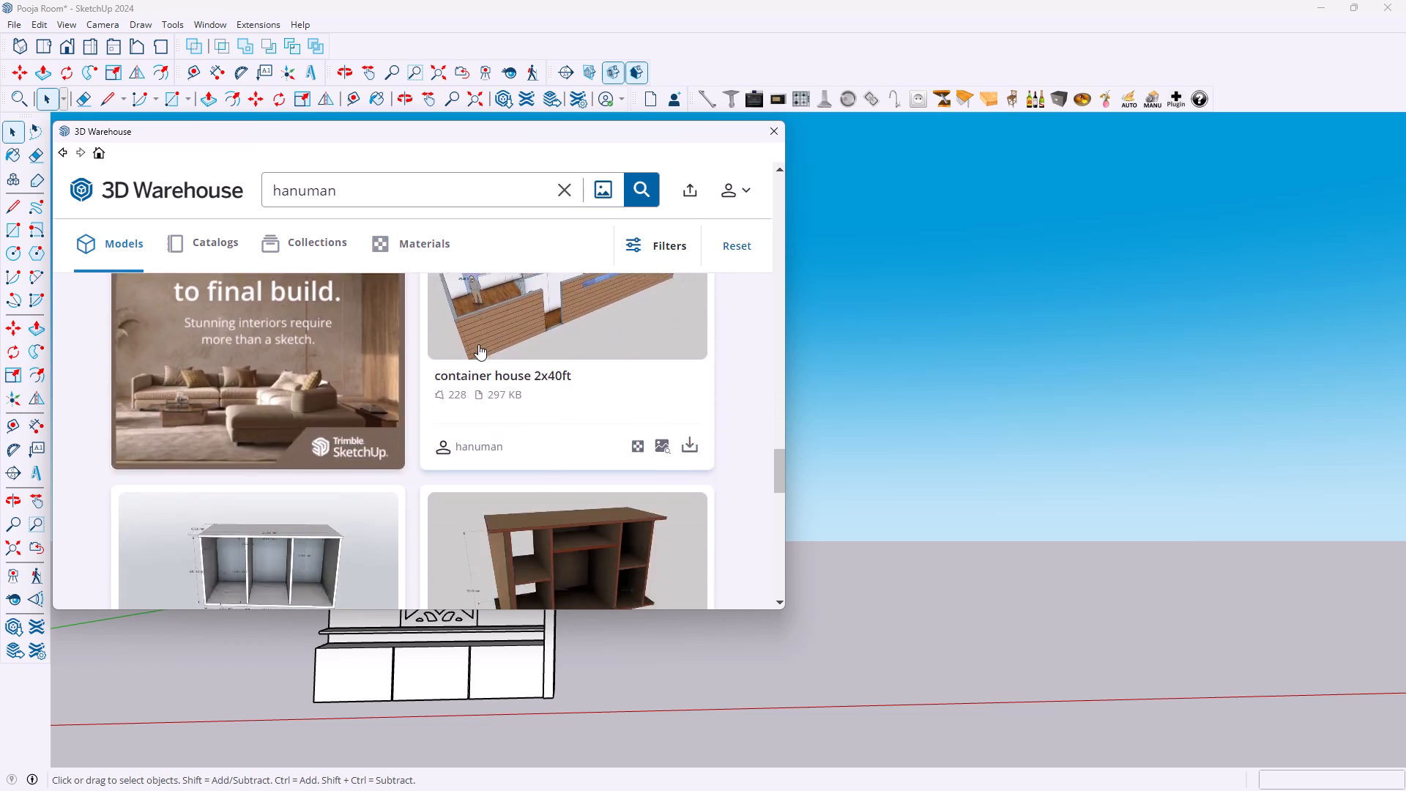
{"action": "scroll", "coordinate": [478, 344], "scroll_direction": "down", "scroll_amount": 18}
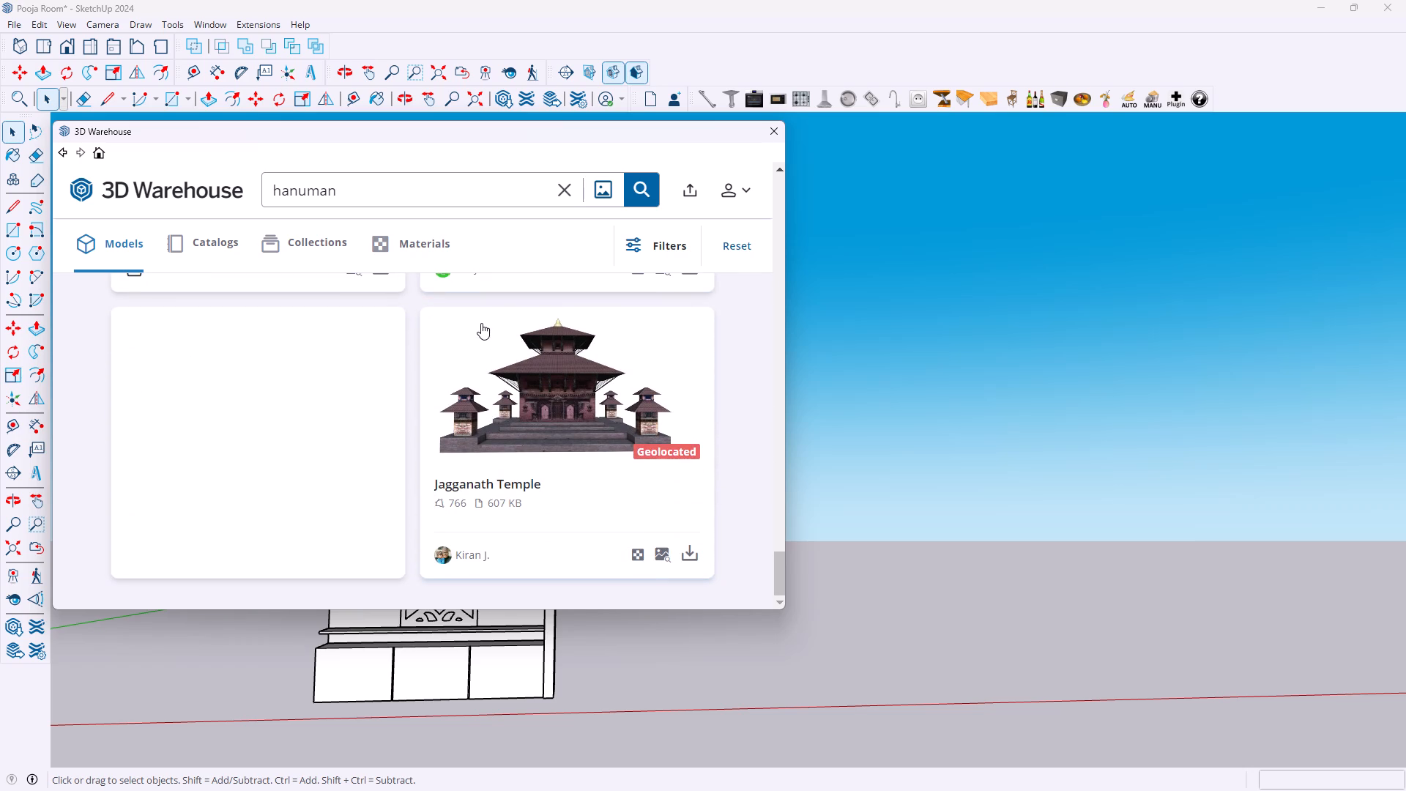
{"action": "scroll", "coordinate": [481, 323], "scroll_direction": "up", "scroll_amount": 3}
{"action": "scroll", "coordinate": [481, 323], "scroll_direction": "down", "scroll_amount": 6}
Search 3D Warehouse models for "decorate items".
{"action": "left_click", "coordinate": [565, 184]}
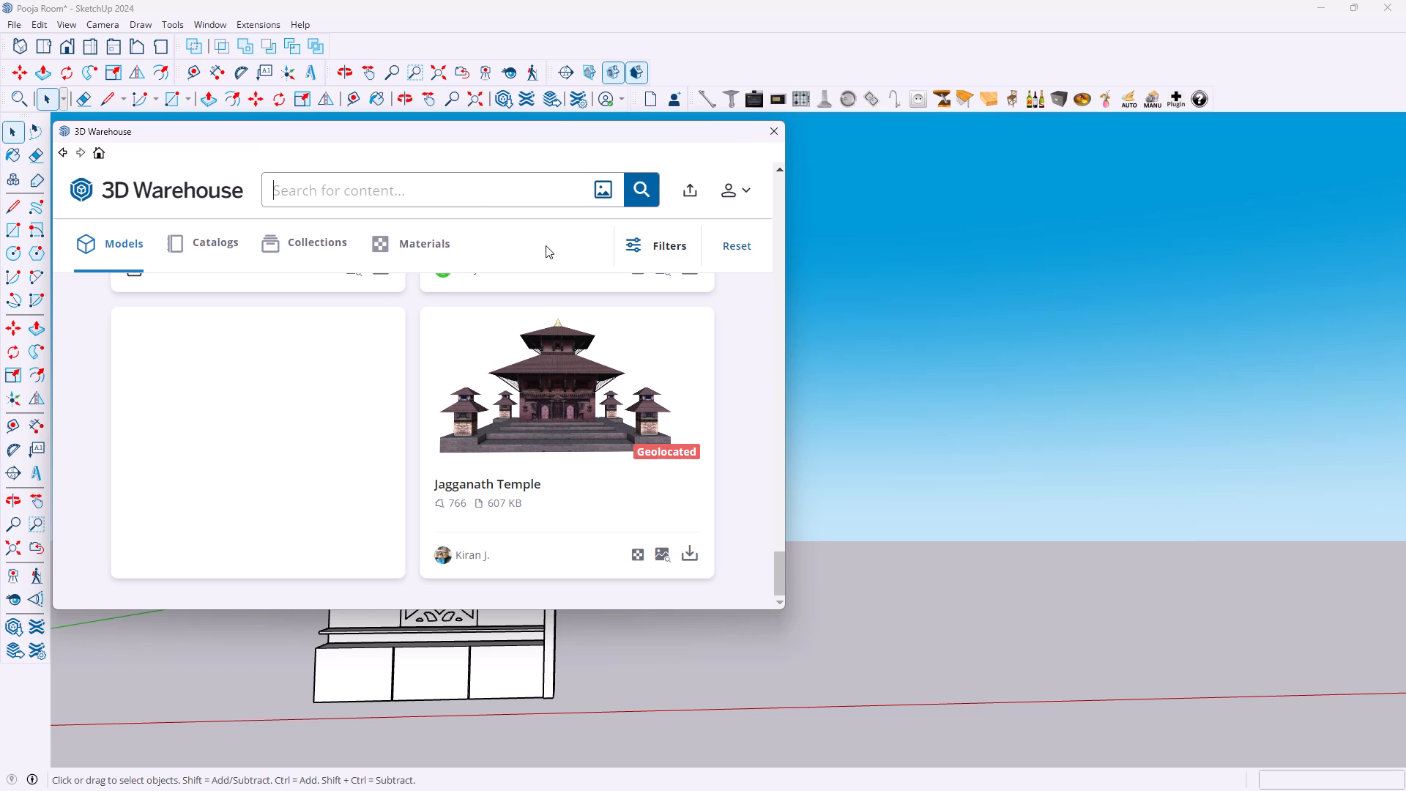
{"action": "type", "text": "de"}
{"action": "key", "text": "c"}
{"action": "type", "text": "orate"}
{"action": "key", "text": "space"}
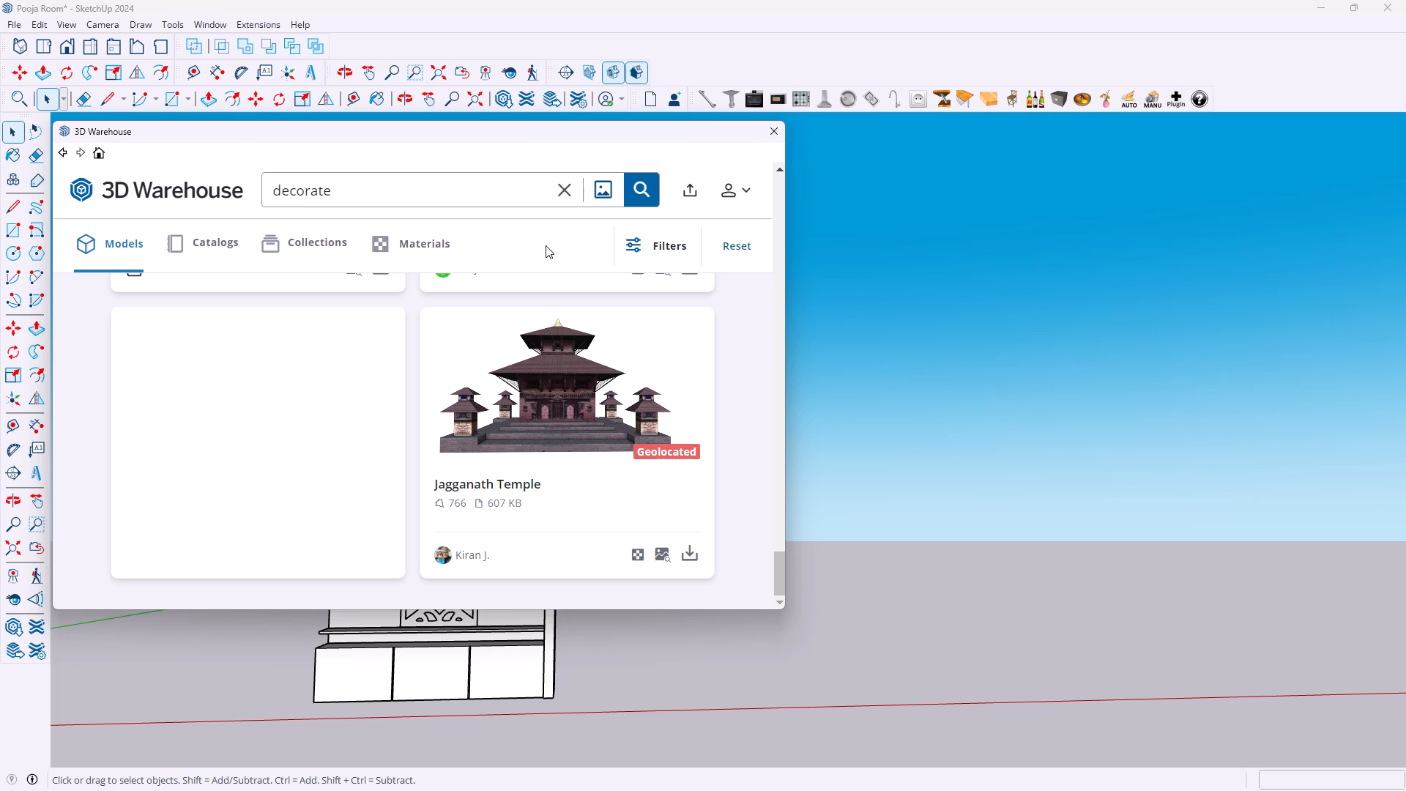
{"action": "type", "text": "items"}
{"action": "key", "text": "Return"}
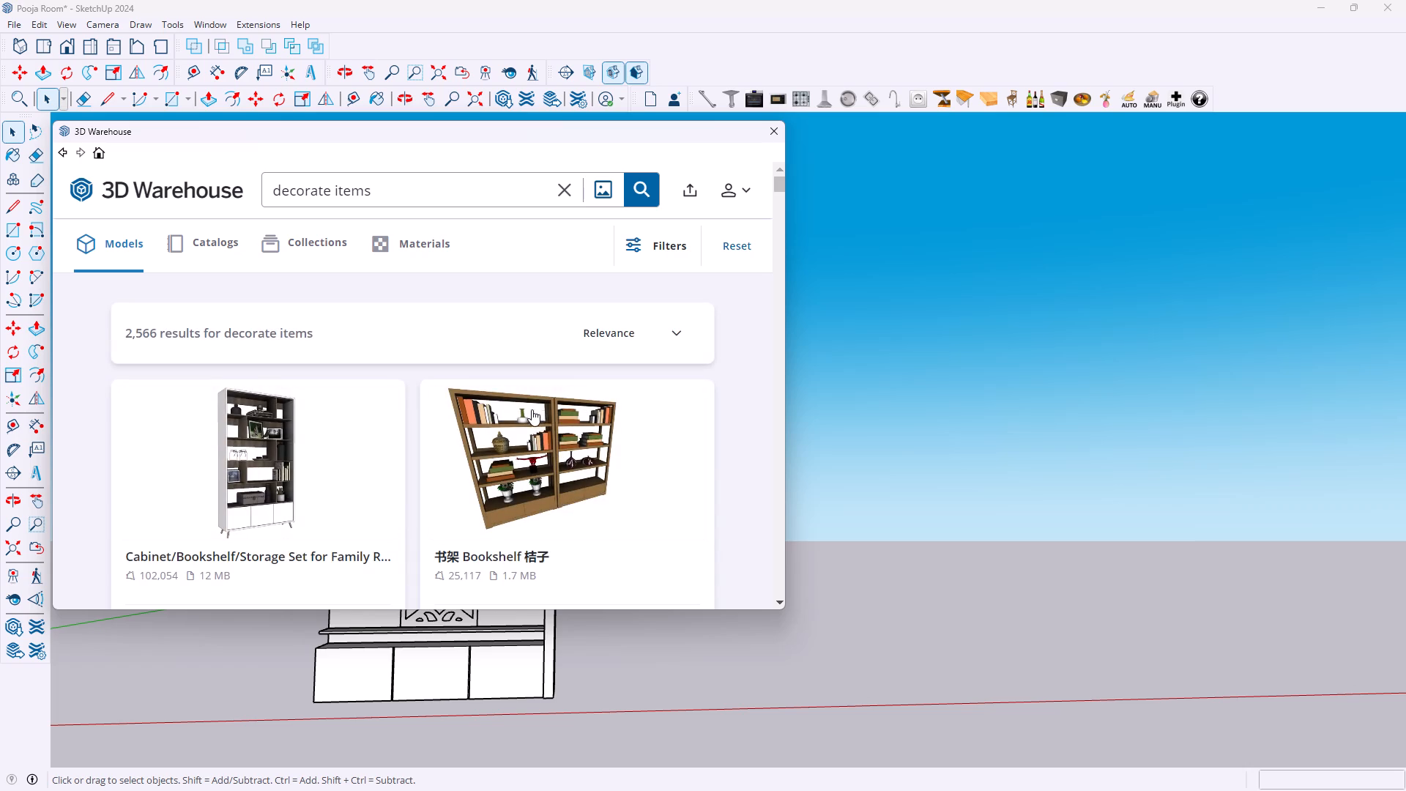
Look through the "decorate items" model results for decorations suitable for the pooja unit.
{"action": "scroll", "coordinate": [514, 428], "scroll_direction": "down", "scroll_amount": 12}
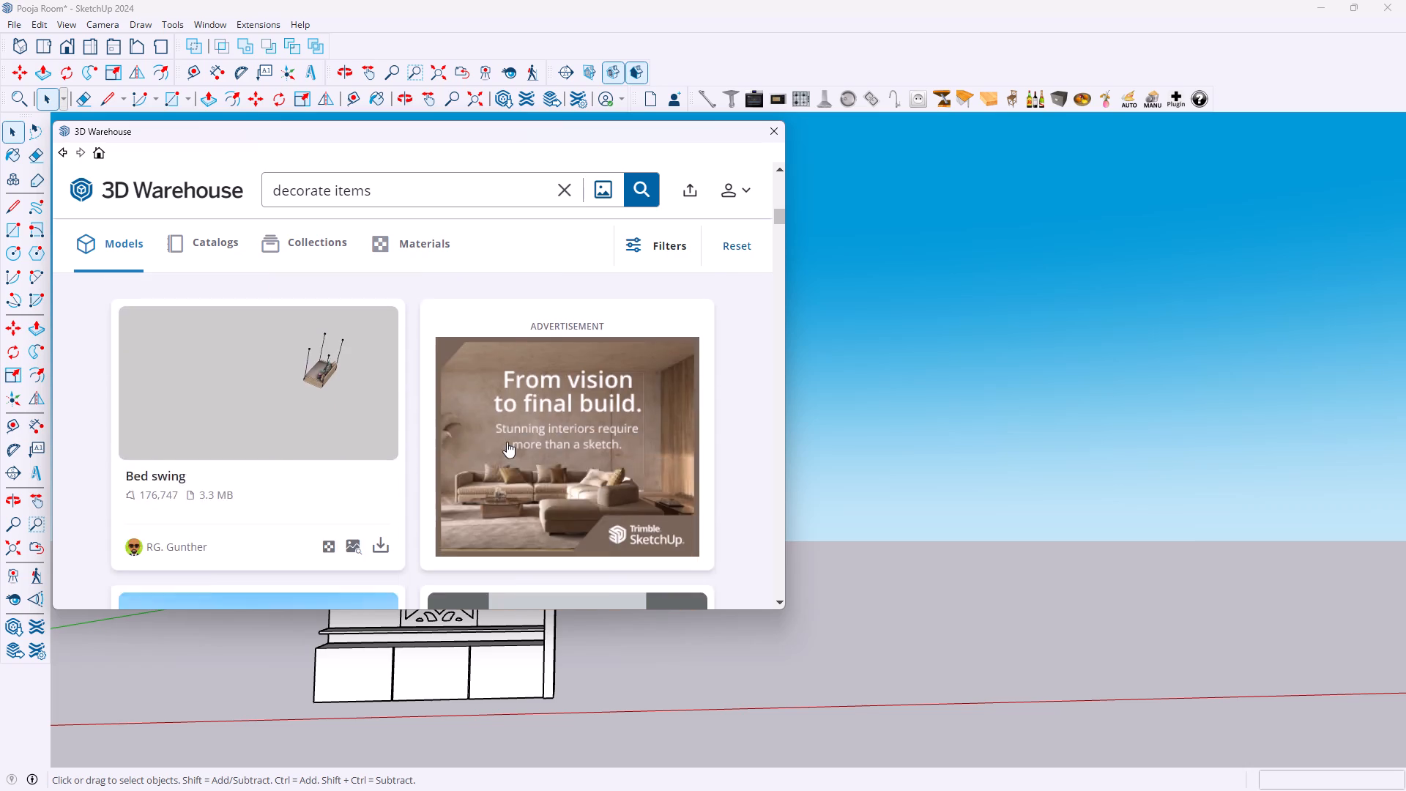
{"action": "scroll", "coordinate": [507, 442], "scroll_direction": "down", "scroll_amount": 10}
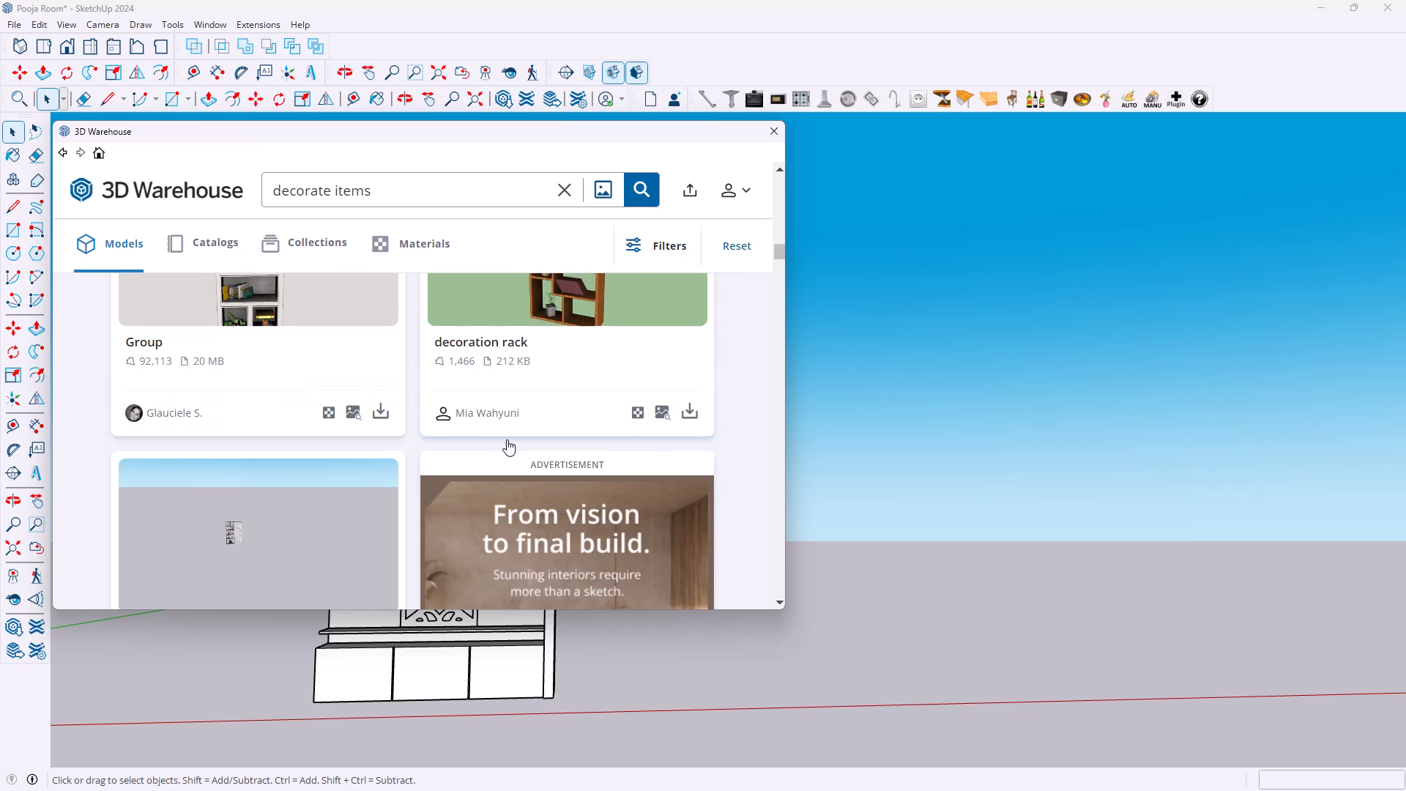
{"action": "scroll", "coordinate": [507, 438], "scroll_direction": "up", "scroll_amount": 2}
{"action": "scroll", "coordinate": [507, 437], "scroll_direction": "down", "scroll_amount": 9}
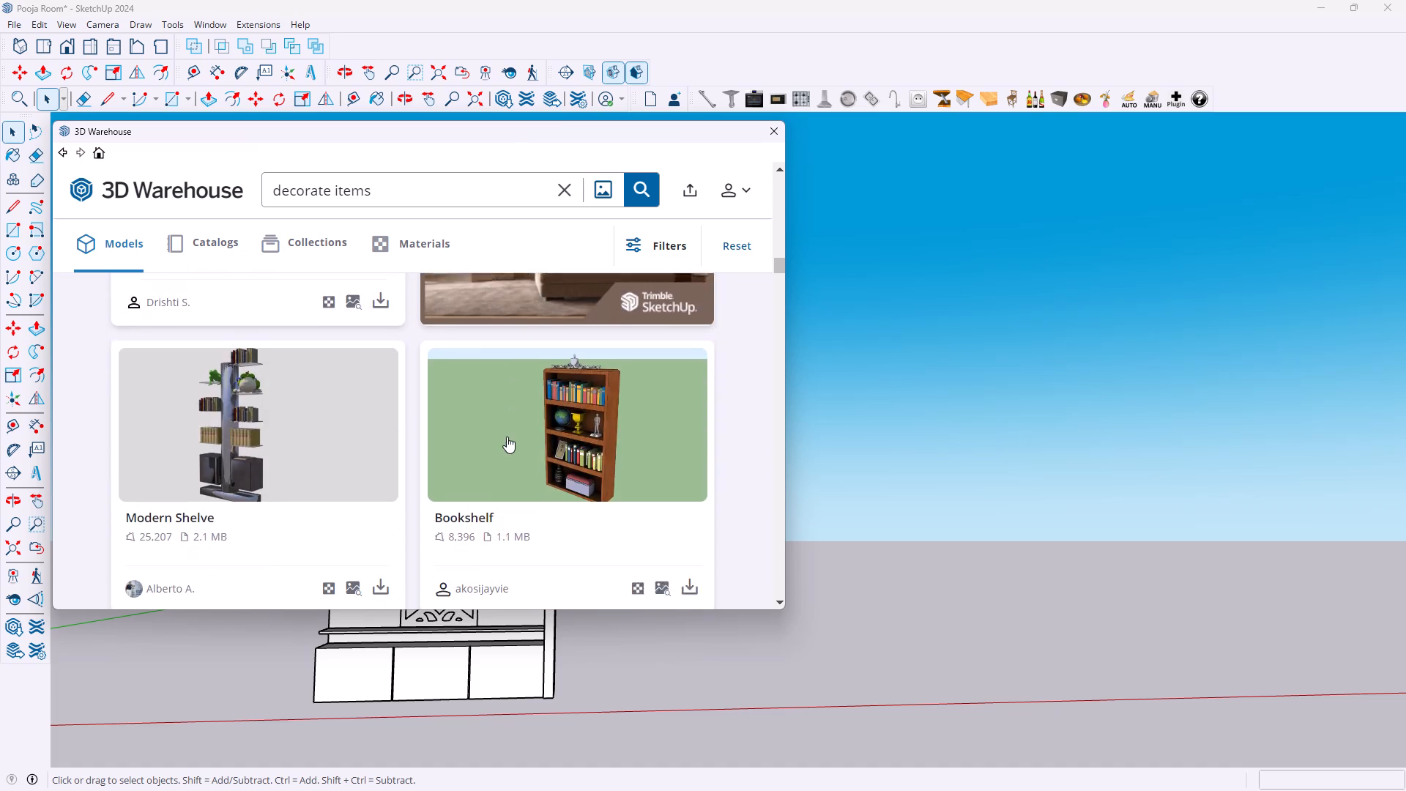
{"action": "scroll", "coordinate": [507, 437], "scroll_direction": "up", "scroll_amount": 3}
{"action": "scroll", "coordinate": [507, 436], "scroll_direction": "down", "scroll_amount": 3}
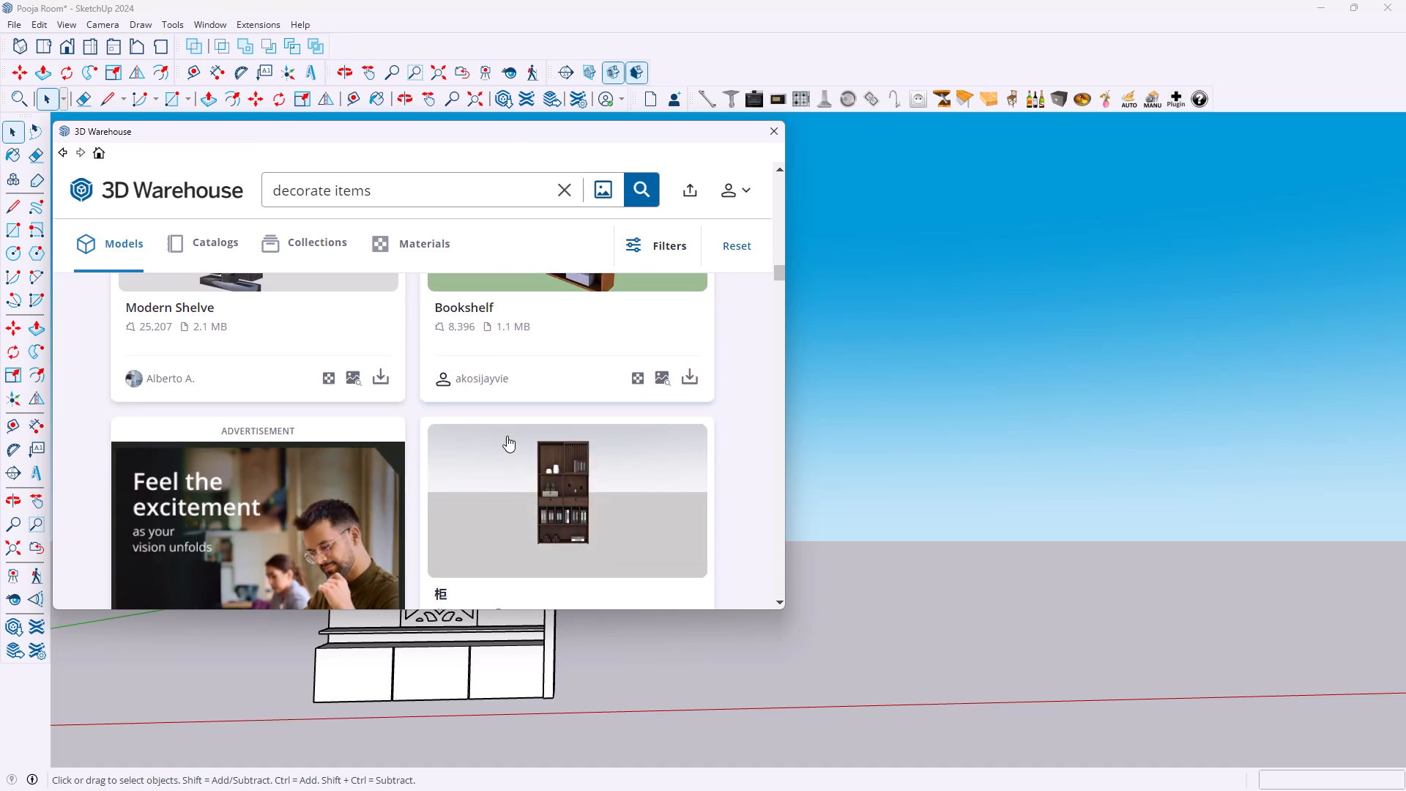
{"action": "scroll", "coordinate": [507, 436], "scroll_direction": "down", "scroll_amount": 12}
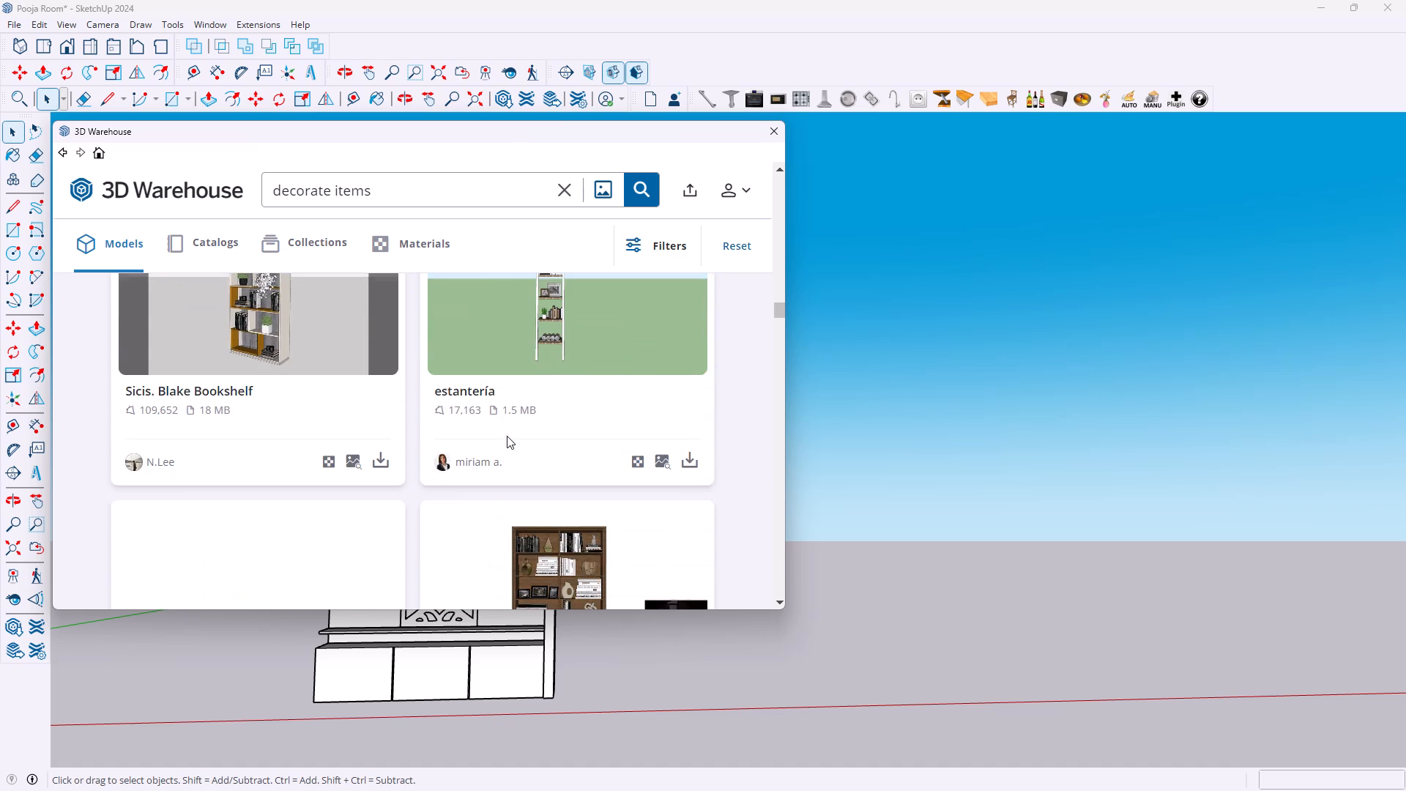
{"action": "scroll", "coordinate": [507, 436], "scroll_direction": "down", "scroll_amount": 16}
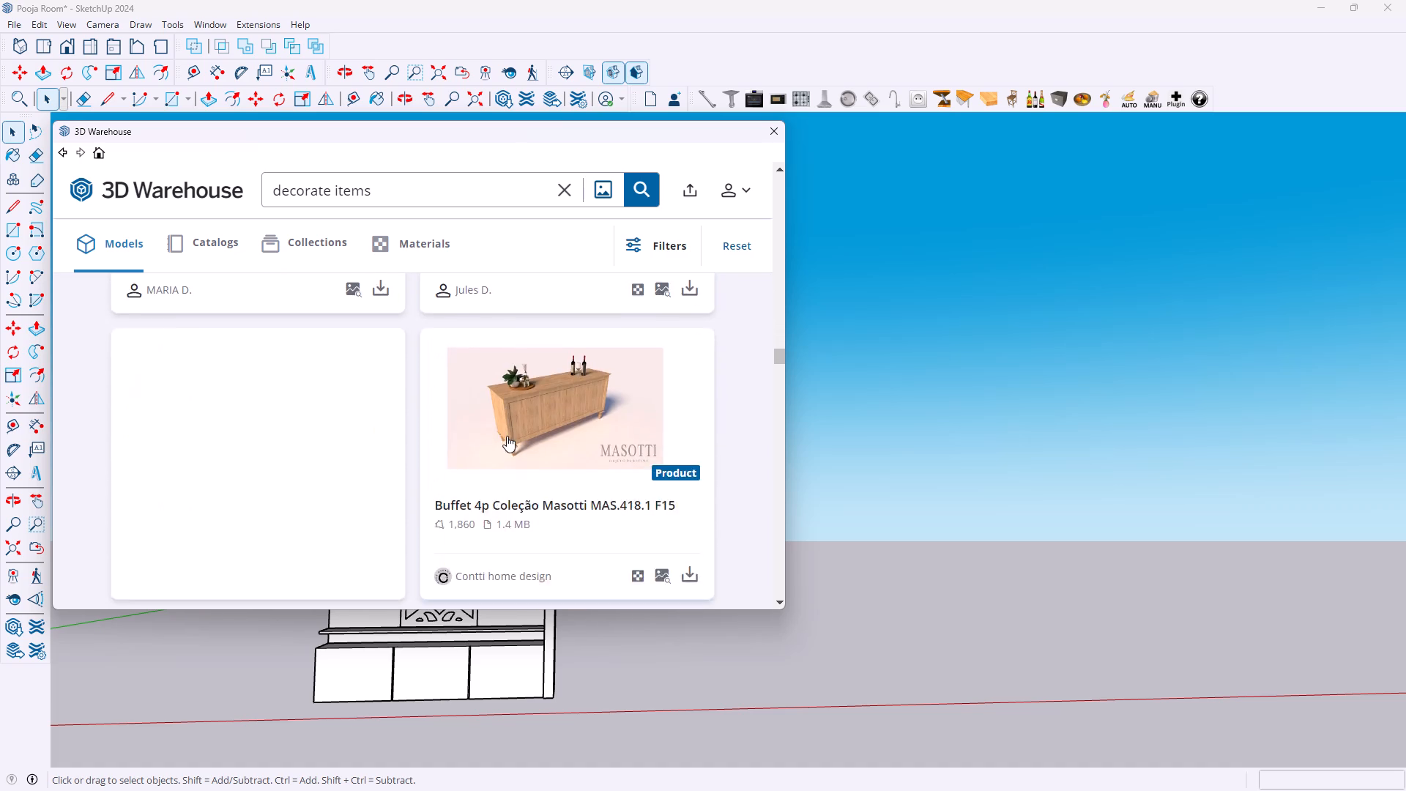
{"action": "scroll", "coordinate": [507, 436], "scroll_direction": "down", "scroll_amount": 9}
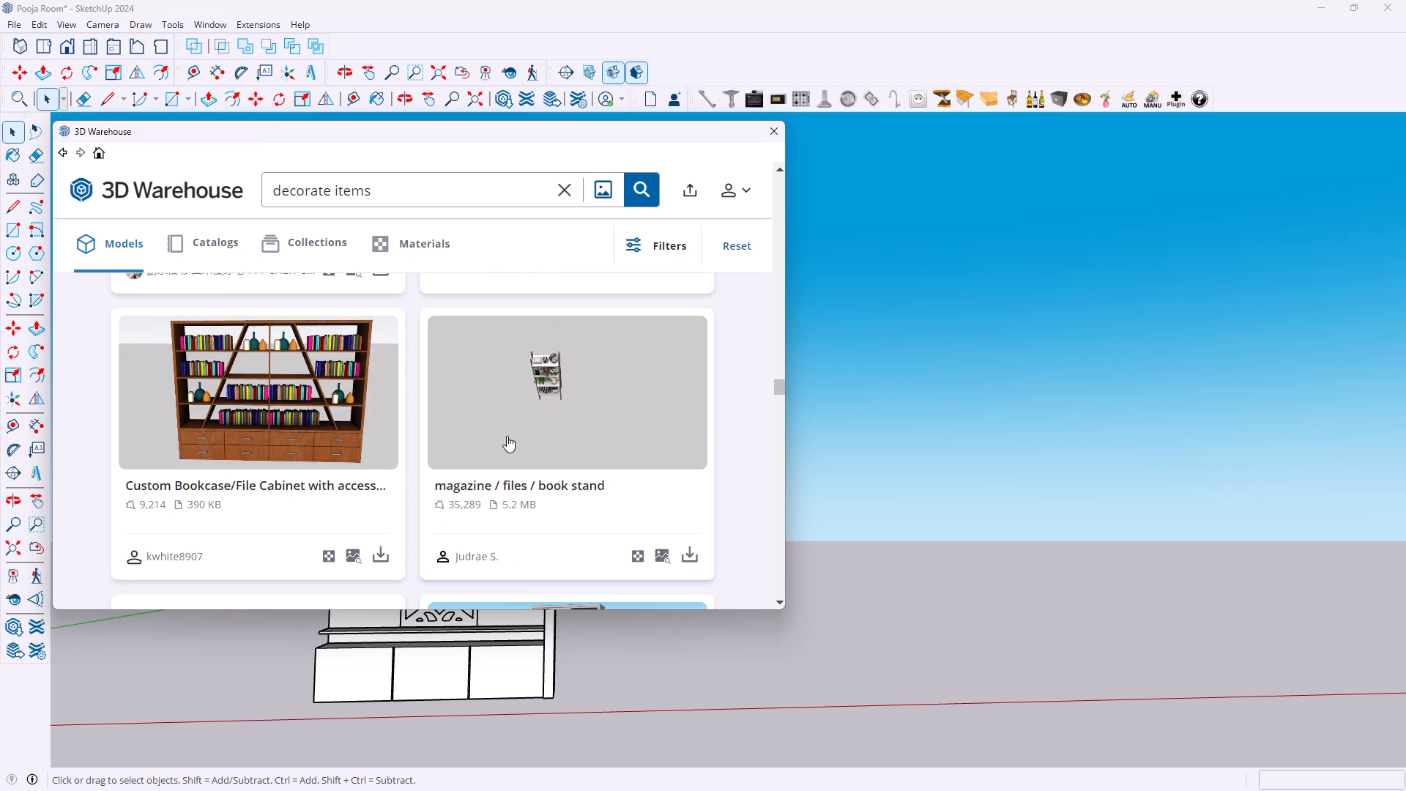
{"action": "scroll", "coordinate": [507, 436], "scroll_direction": "down", "scroll_amount": 10}
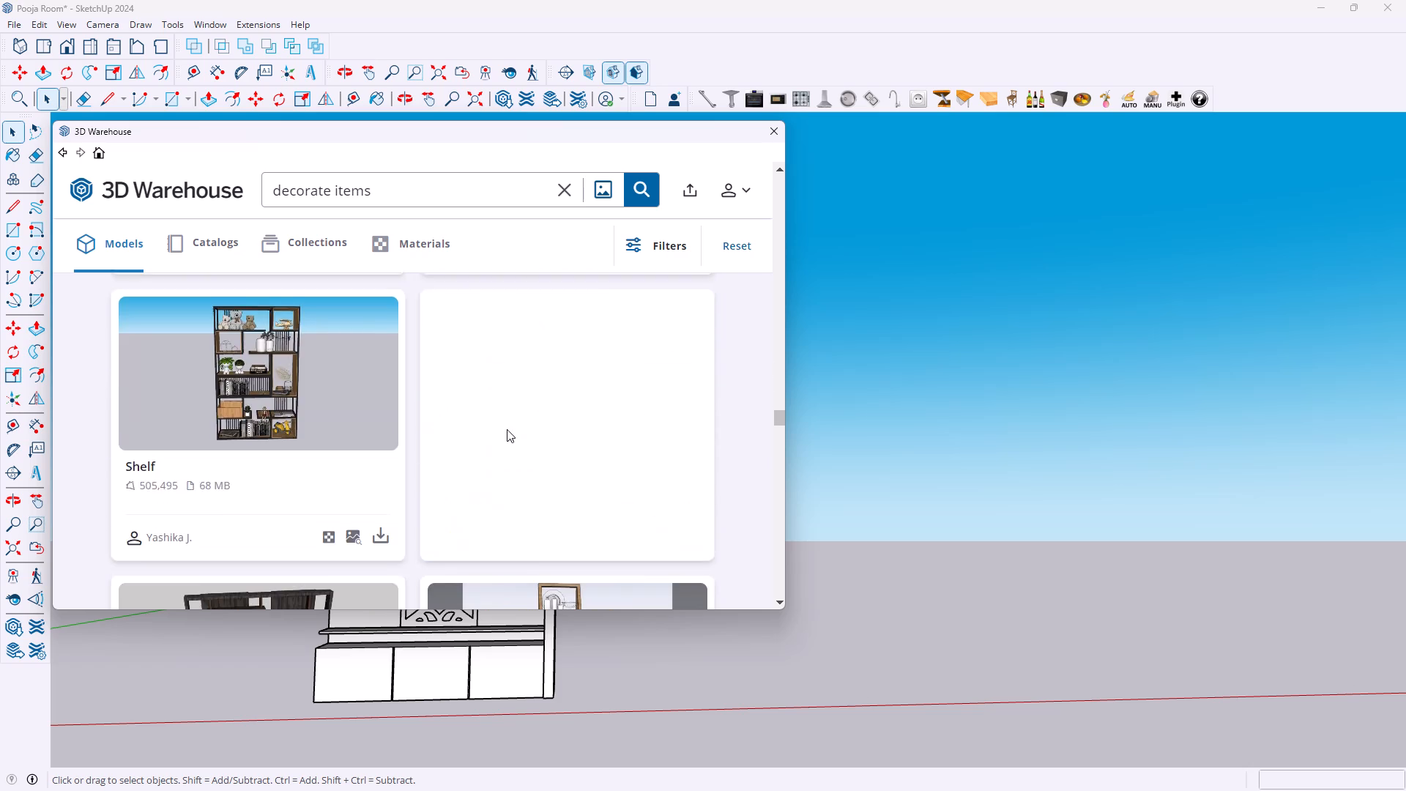
{"action": "scroll", "coordinate": [507, 429], "scroll_direction": "down", "scroll_amount": 18}
{"action": "scroll", "coordinate": [508, 427], "scroll_direction": "down", "scroll_amount": 15}
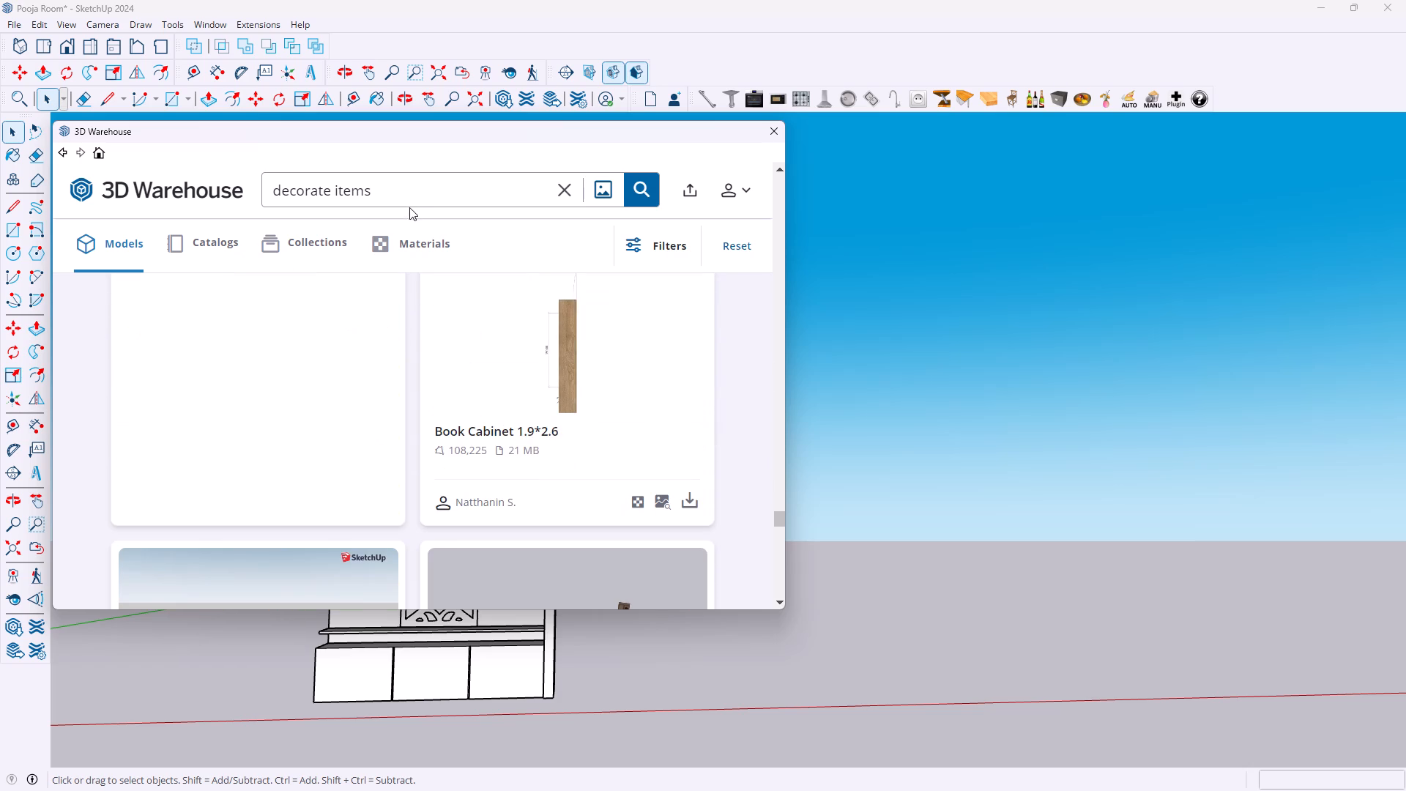
Clear the "decorate items" search text and switch the 3D Warehouse results from models to collections.
{"action": "left_click", "coordinate": [419, 193]}
{"action": "key", "text": "BackSpace"}
{"action": "key", "text": "BackSpace"}
{"action": "key", "text": "BackSpace"}
{"action": "key", "text": "BackSpace"}
{"action": "key", "text": "BackSpace"}
{"action": "key", "text": "BackSpace"}
{"action": "key", "text": "BackSpace"}
{"action": "key", "text": "BackSpace"}
{"action": "key", "text": "BackSpace"}
{"action": "key", "text": "BackSpace"}
{"action": "key", "text": "BackSpace"}
{"action": "key", "text": "BackSpace"}
{"action": "key", "text": "BackSpace"}
{"action": "key", "text": "BackSpace"}
{"action": "key", "text": "BackSpace"}
{"action": "key", "text": "BackSpace"}
{"action": "key", "text": "BackSpace"}
{"action": "key", "text": "BackSpace"}
{"action": "key", "text": "BackSpace"}
{"action": "key", "text": "BackSpace"}
{"action": "key", "text": "BackSpace"}
{"action": "key", "text": "BackSpace"}
{"action": "key", "text": "BackSpace"}
{"action": "key", "text": "BackSpace"}
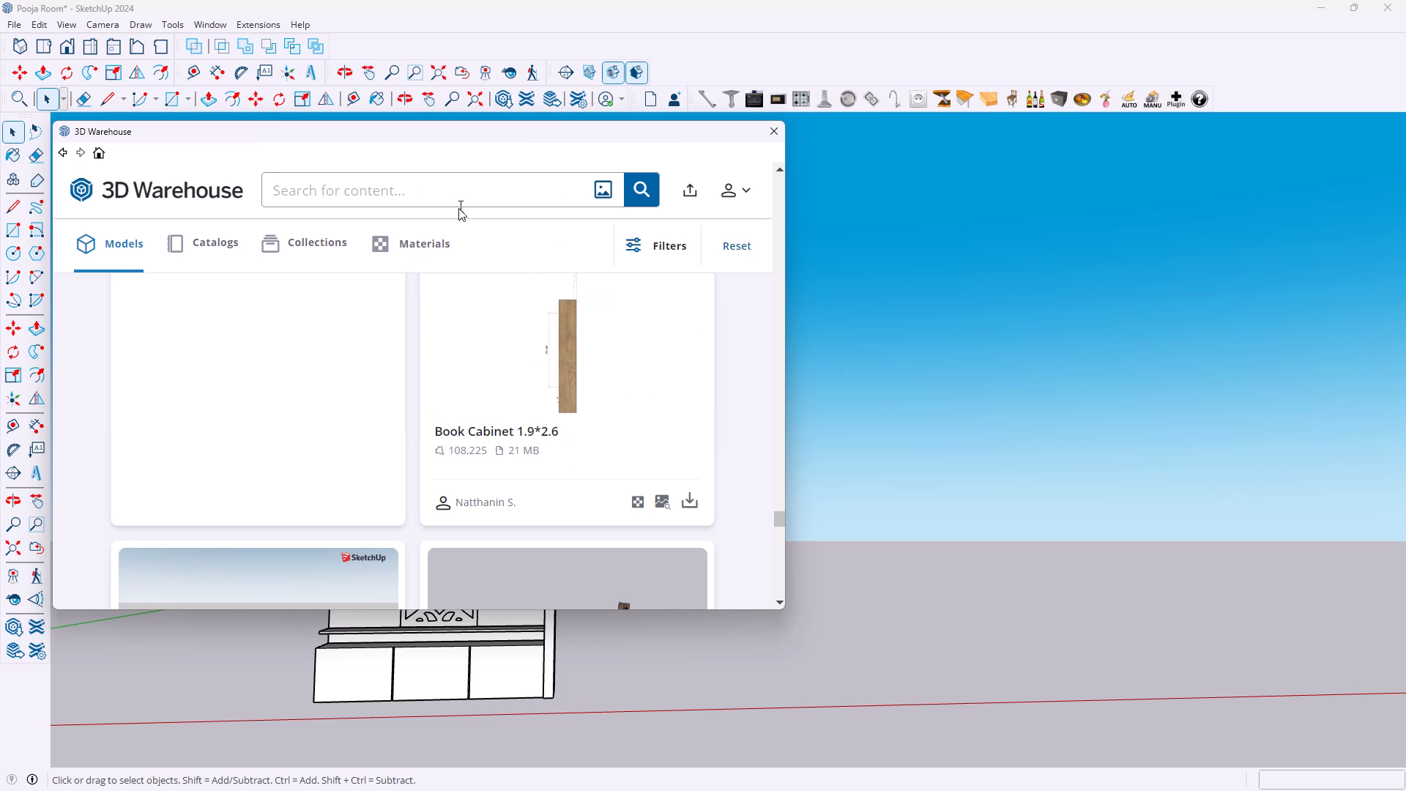
{"action": "left_click", "coordinate": [315, 236]}
Look through the decorative item collections for one with decorations suitable for the pooja unit.
{"action": "scroll", "coordinate": [343, 304], "scroll_direction": "down", "scroll_amount": 2}
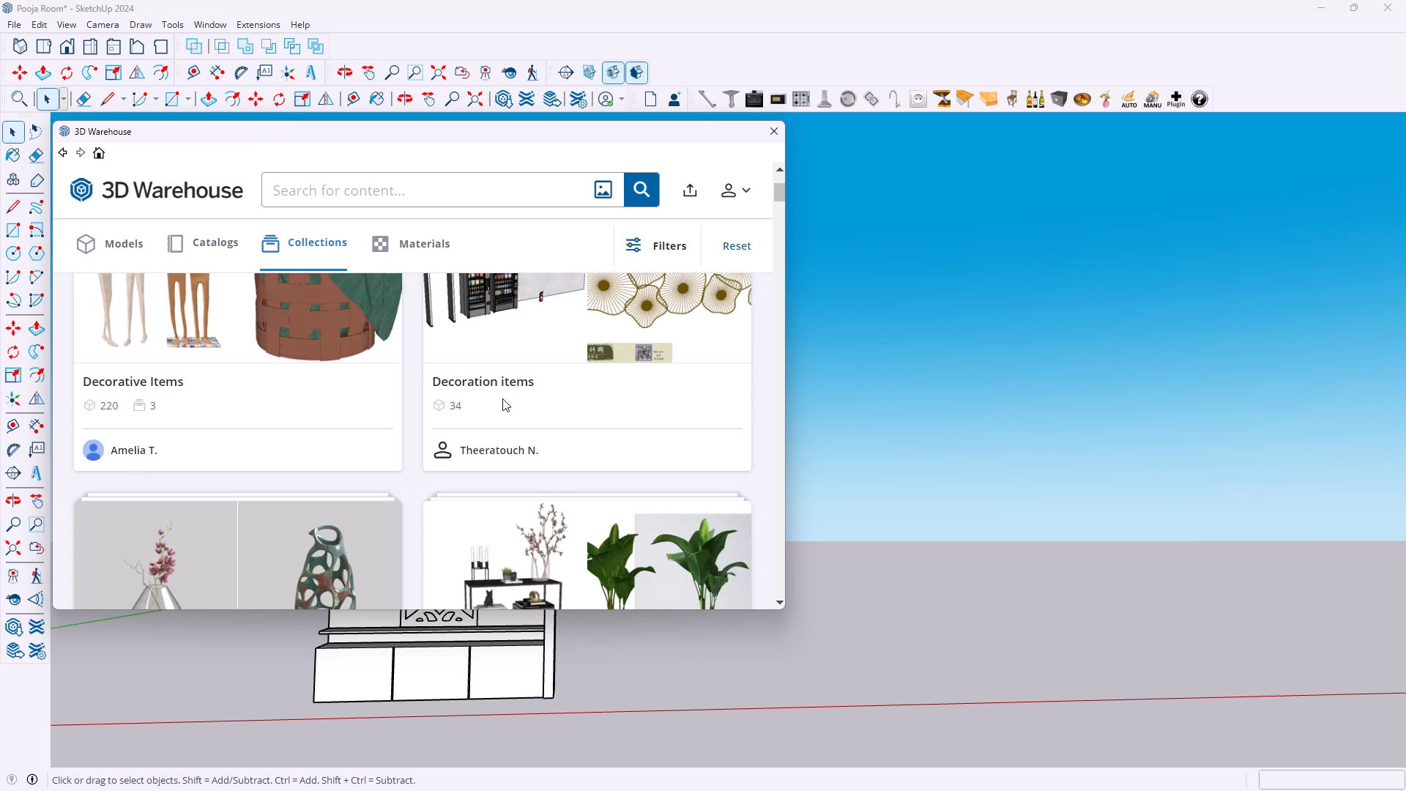
{"action": "scroll", "coordinate": [510, 401], "scroll_direction": "up", "scroll_amount": 5}
{"action": "scroll", "coordinate": [511, 401], "scroll_direction": "down", "scroll_amount": 1}
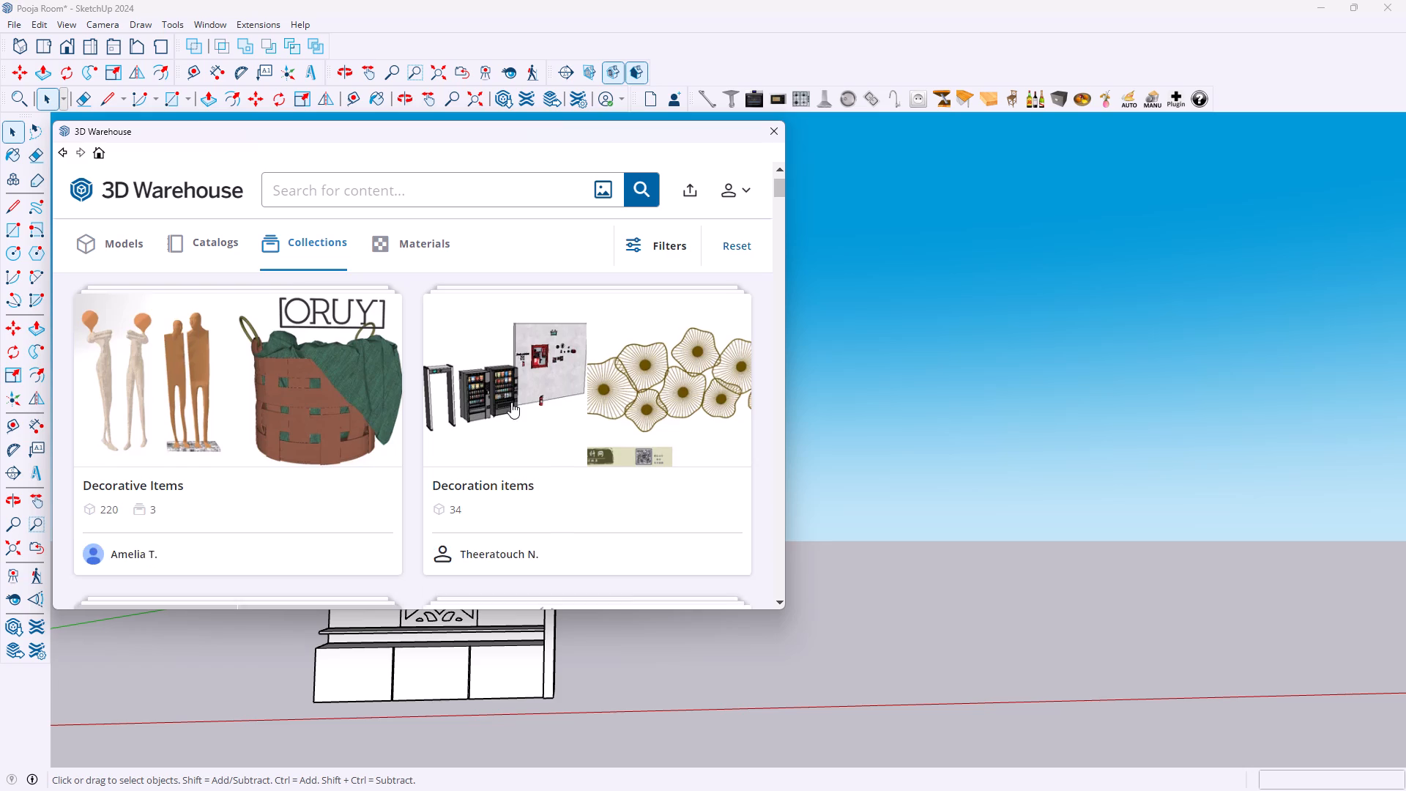
{"action": "scroll", "coordinate": [511, 402], "scroll_direction": "down", "scroll_amount": 4}
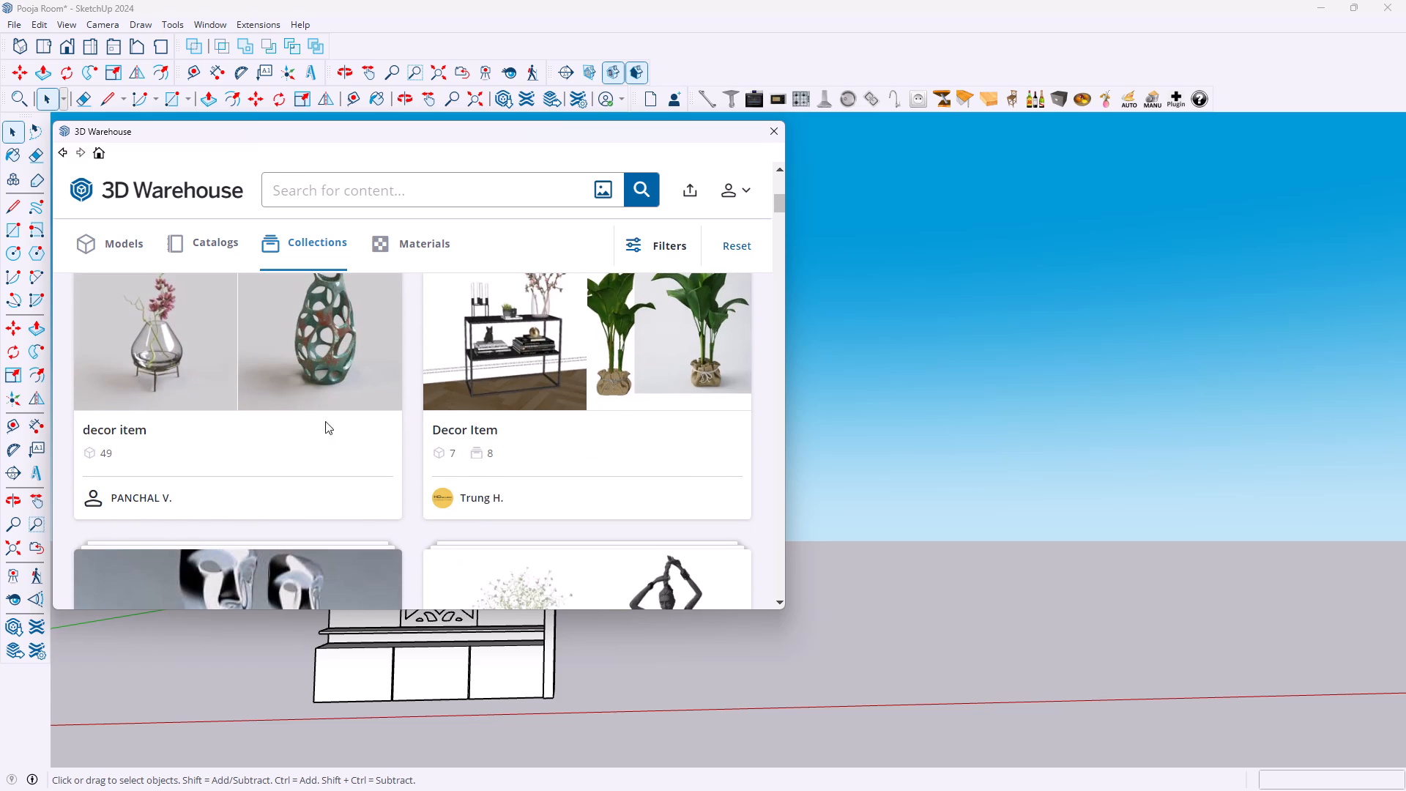
{"action": "scroll", "coordinate": [256, 394], "scroll_direction": "down", "scroll_amount": 3}
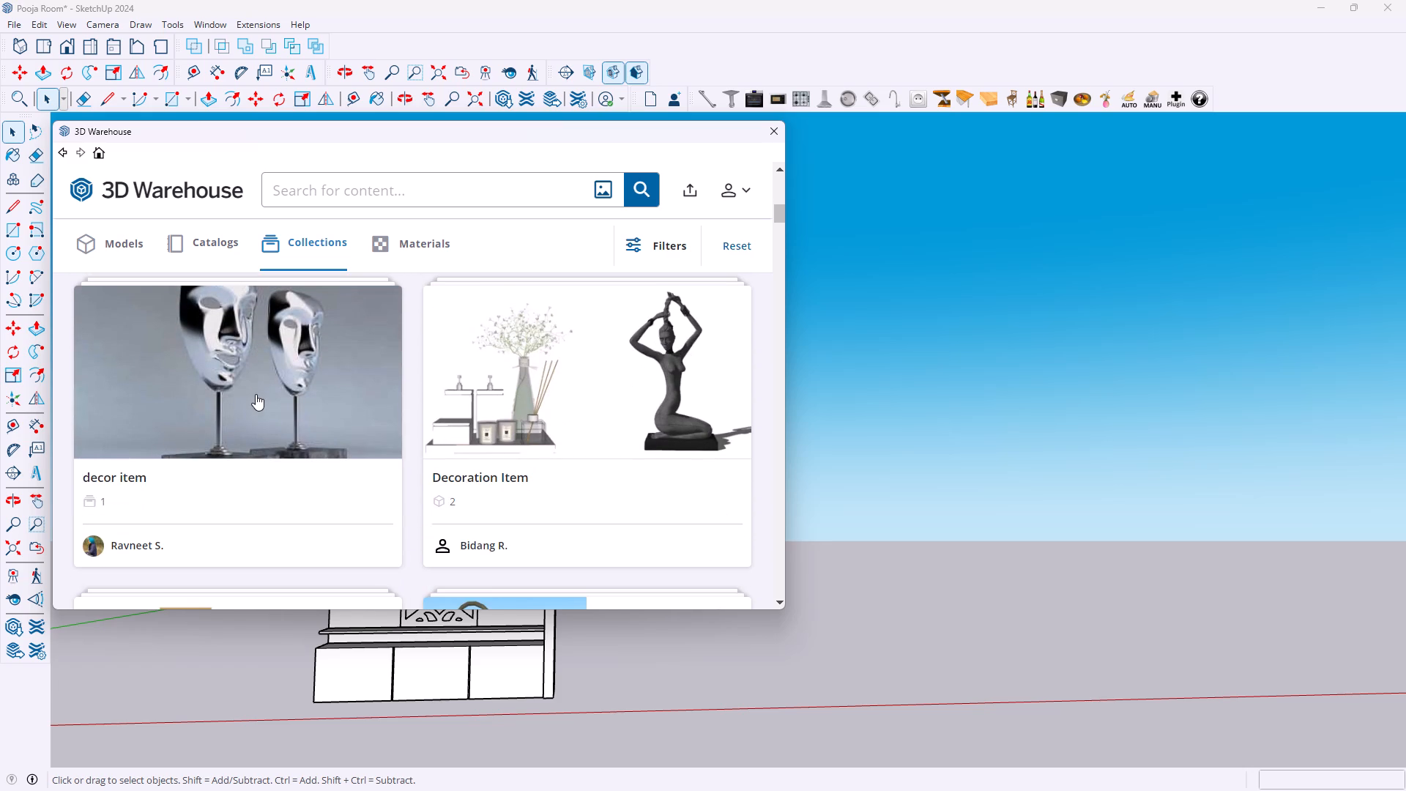
{"action": "scroll", "coordinate": [258, 397], "scroll_direction": "down", "scroll_amount": 5}
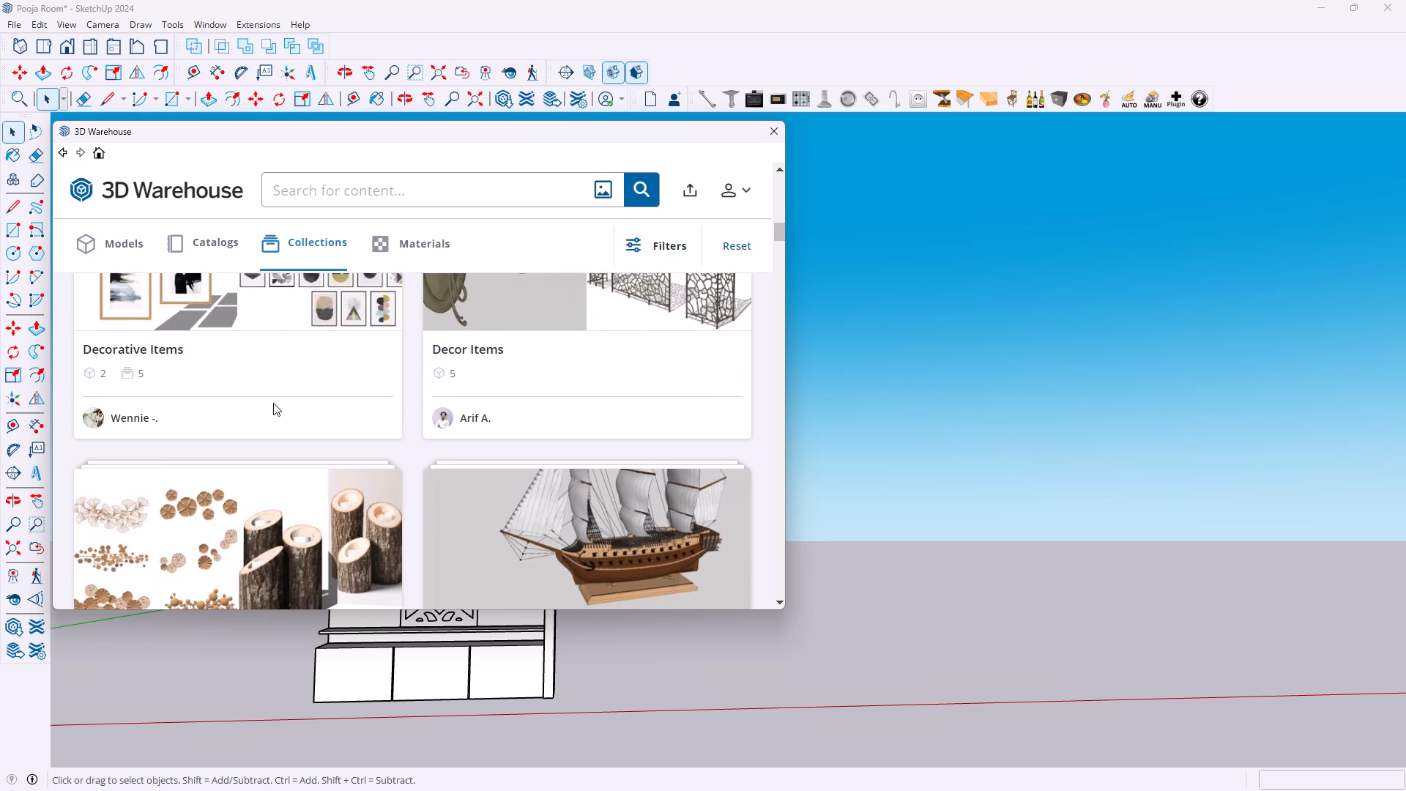
{"action": "scroll", "coordinate": [279, 406], "scroll_direction": "down", "scroll_amount": 1}
{"action": "scroll", "coordinate": [302, 412], "scroll_direction": "up", "scroll_amount": 2}
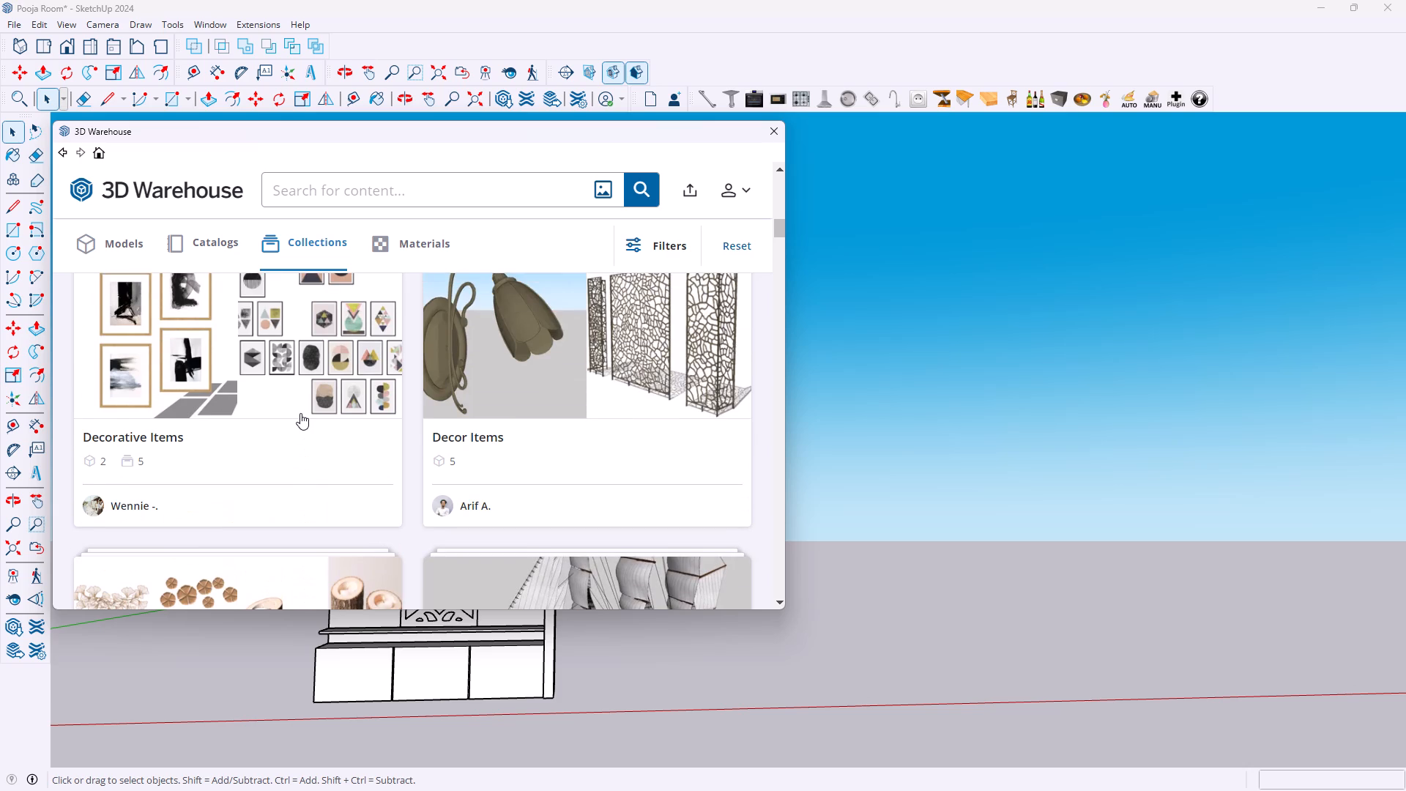
{"action": "scroll", "coordinate": [300, 413], "scroll_direction": "down", "scroll_amount": 9}
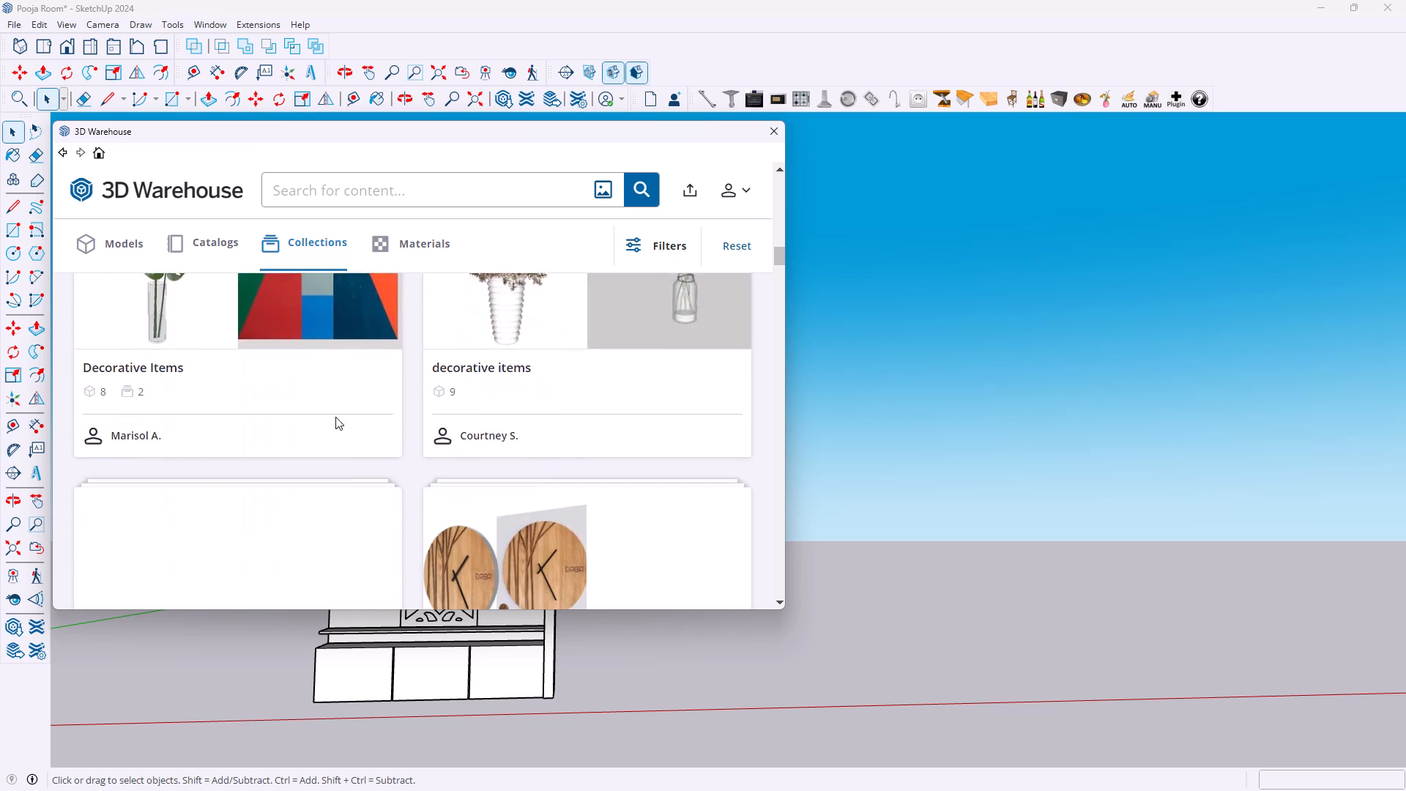
{"action": "scroll", "coordinate": [344, 417], "scroll_direction": "down", "scroll_amount": 2}
{"action": "scroll", "coordinate": [349, 420], "scroll_direction": "up", "scroll_amount": 1}
{"action": "scroll", "coordinate": [349, 420], "scroll_direction": "down", "scroll_amount": 3}
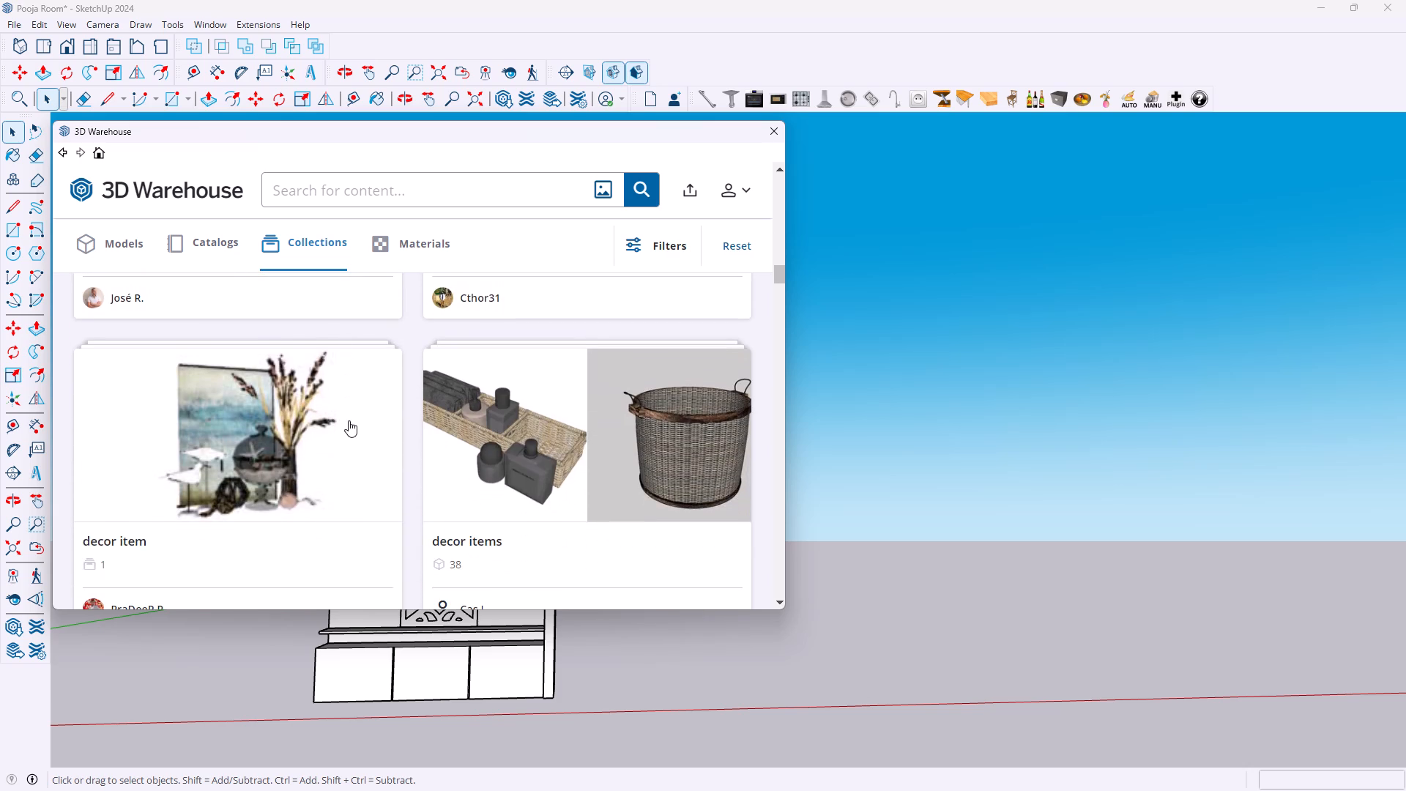
{"action": "scroll", "coordinate": [349, 420], "scroll_direction": "down", "scroll_amount": 8}
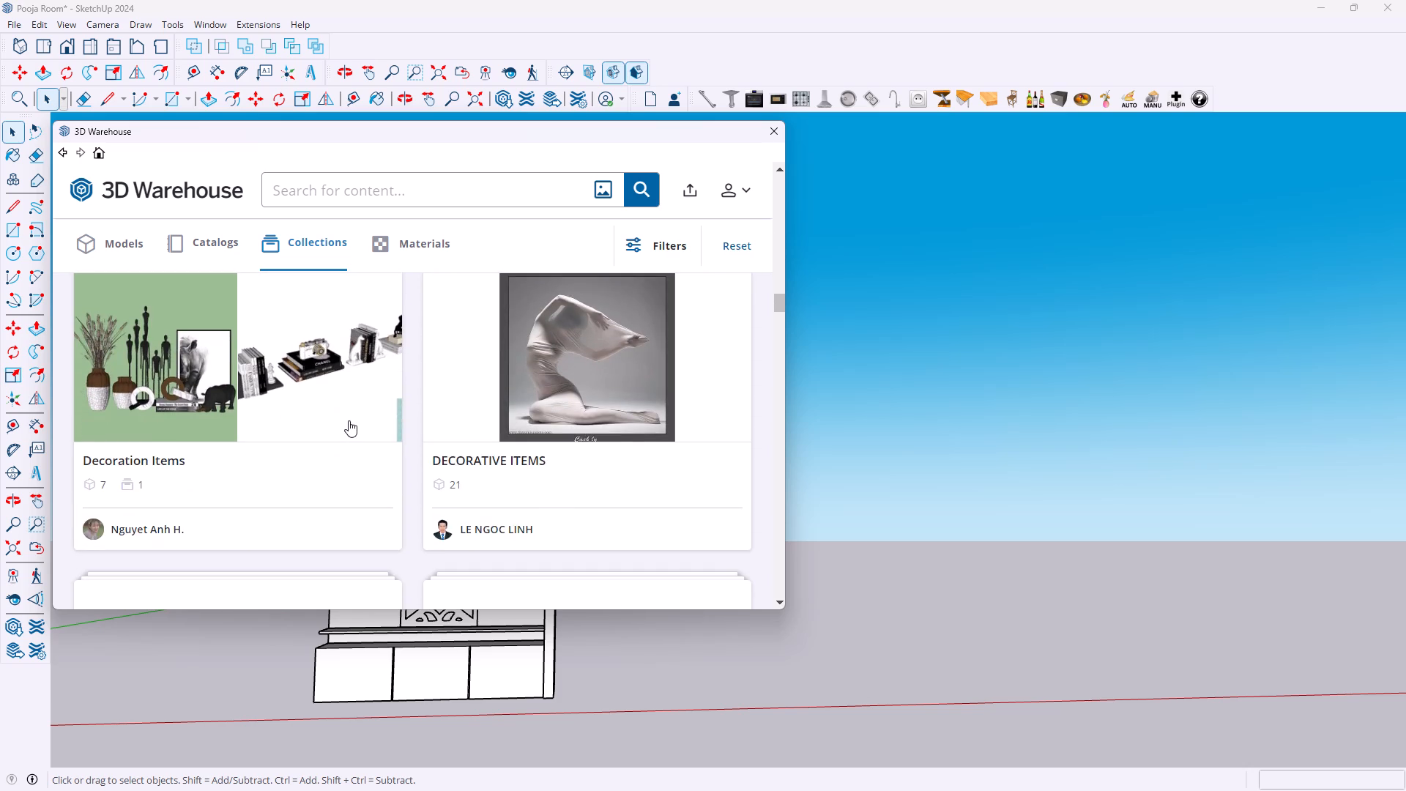
{"action": "scroll", "coordinate": [349, 420], "scroll_direction": "down", "scroll_amount": 4}
{"action": "scroll", "coordinate": [349, 420], "scroll_direction": "up", "scroll_amount": 1}
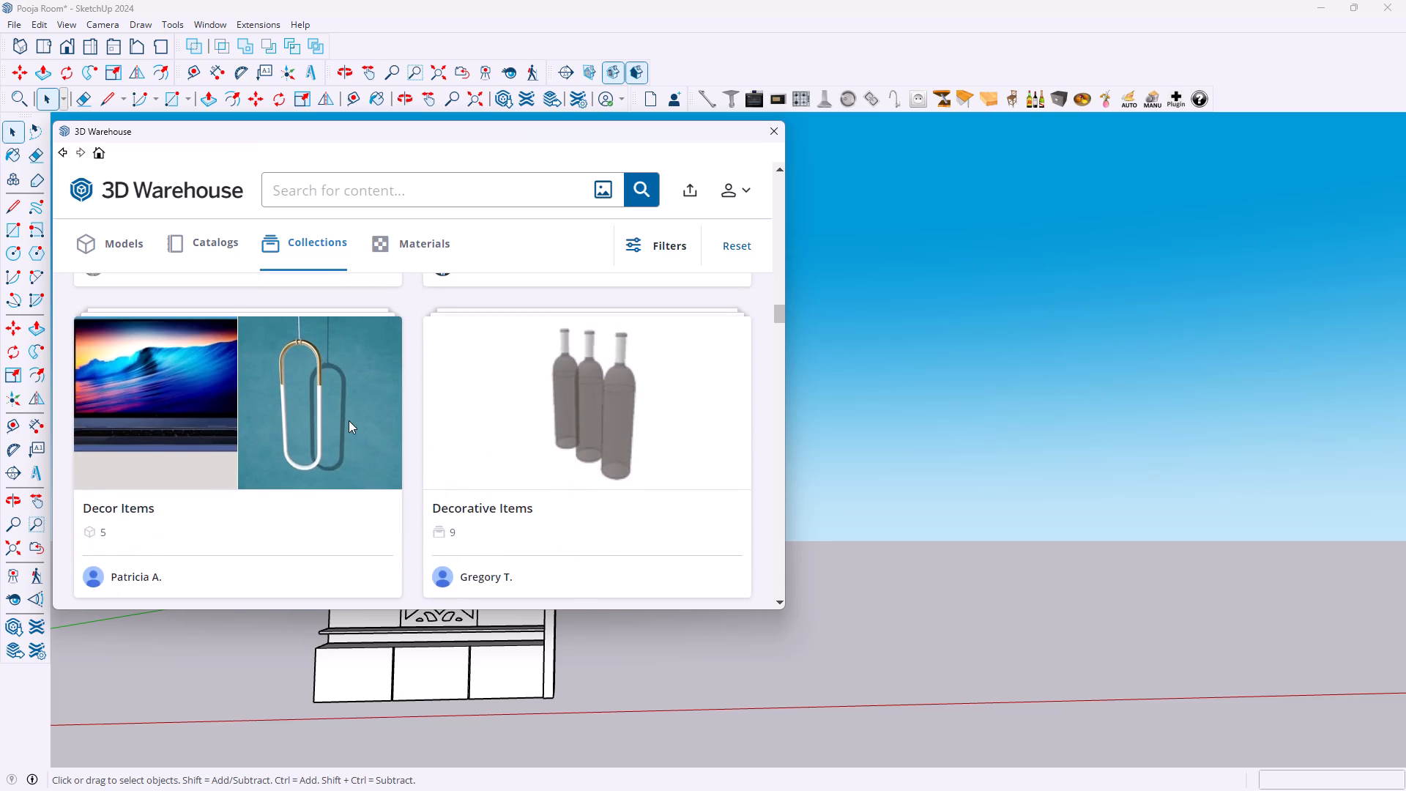
{"action": "scroll", "coordinate": [349, 420], "scroll_direction": "down", "scroll_amount": 7}
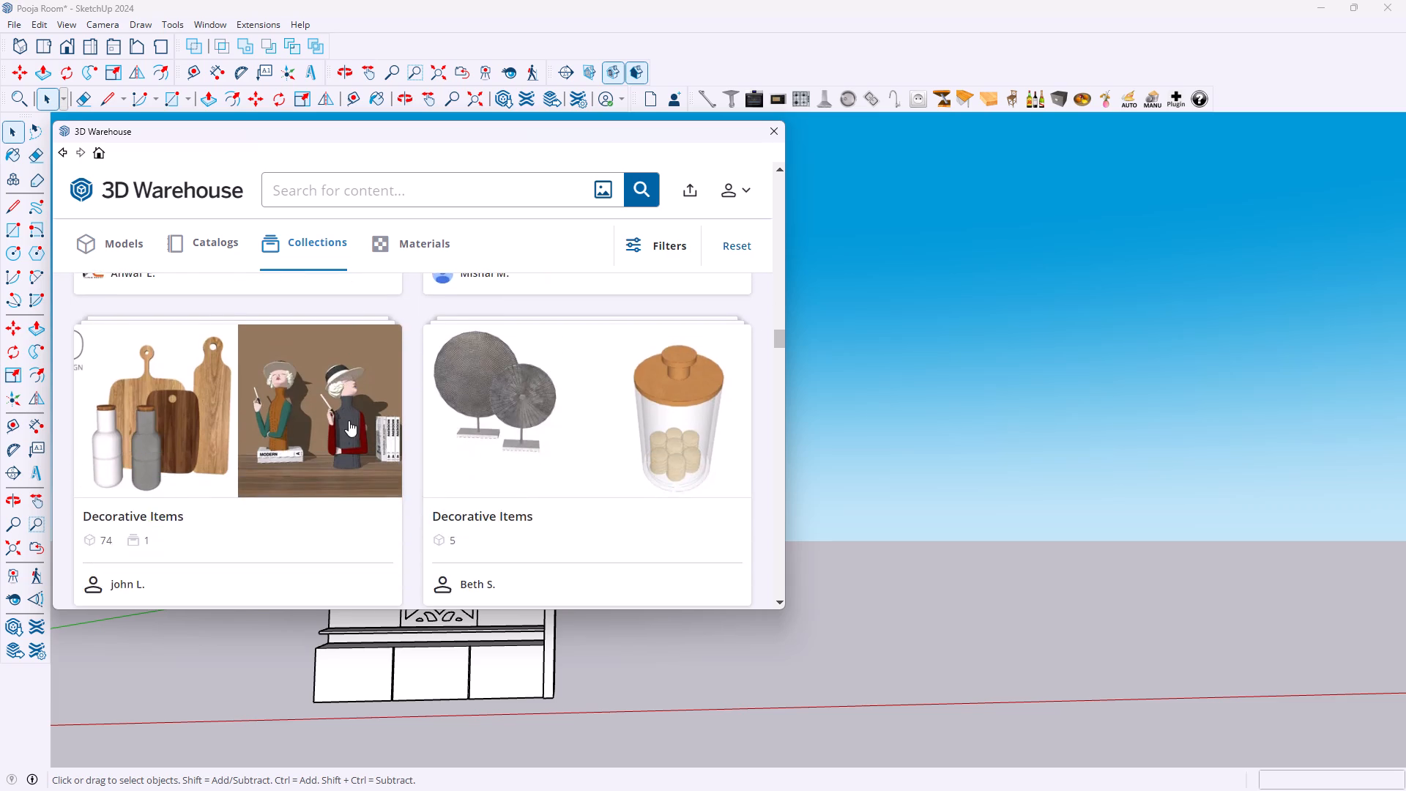
{"action": "scroll", "coordinate": [349, 420], "scroll_direction": "down", "scroll_amount": 8}
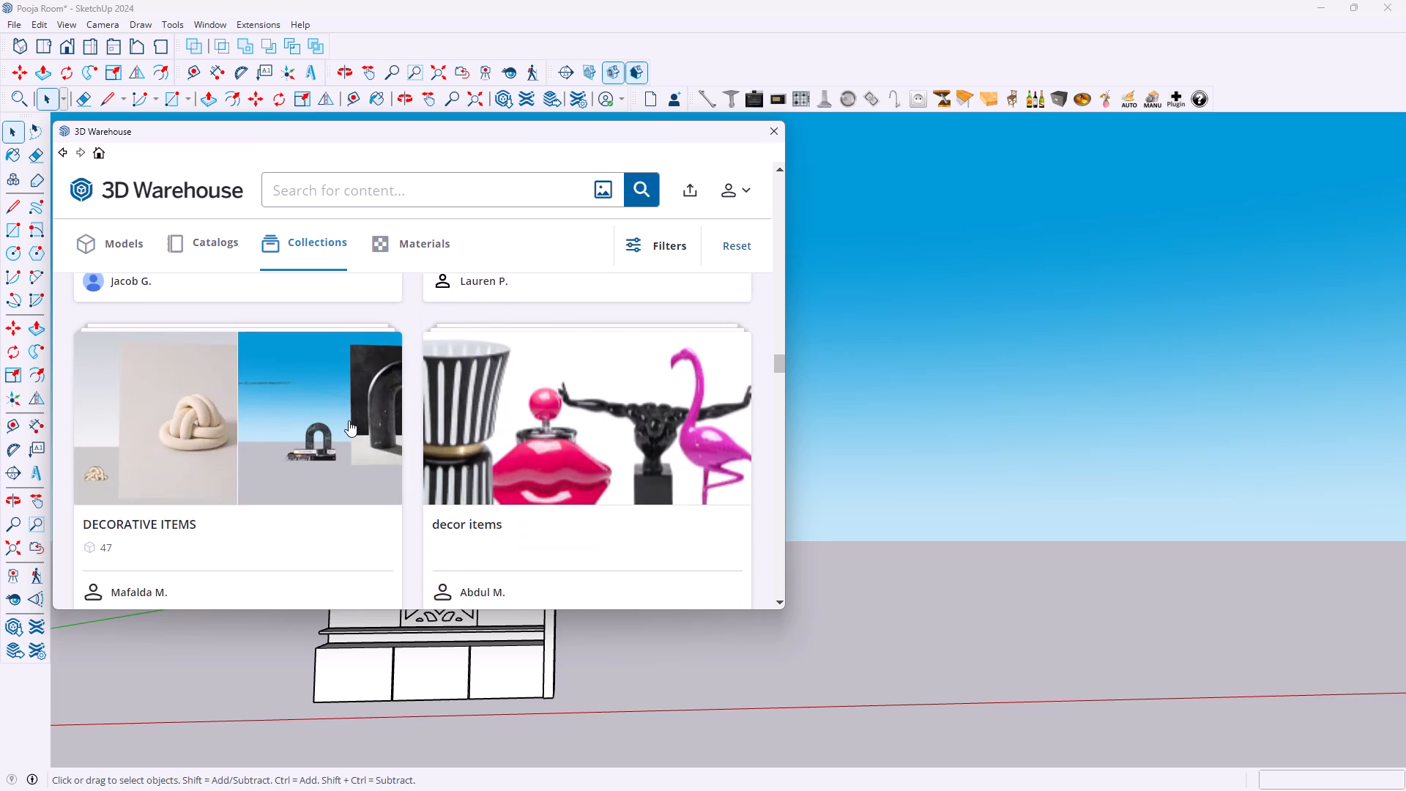
{"action": "scroll", "coordinate": [349, 420], "scroll_direction": "down", "scroll_amount": 8}
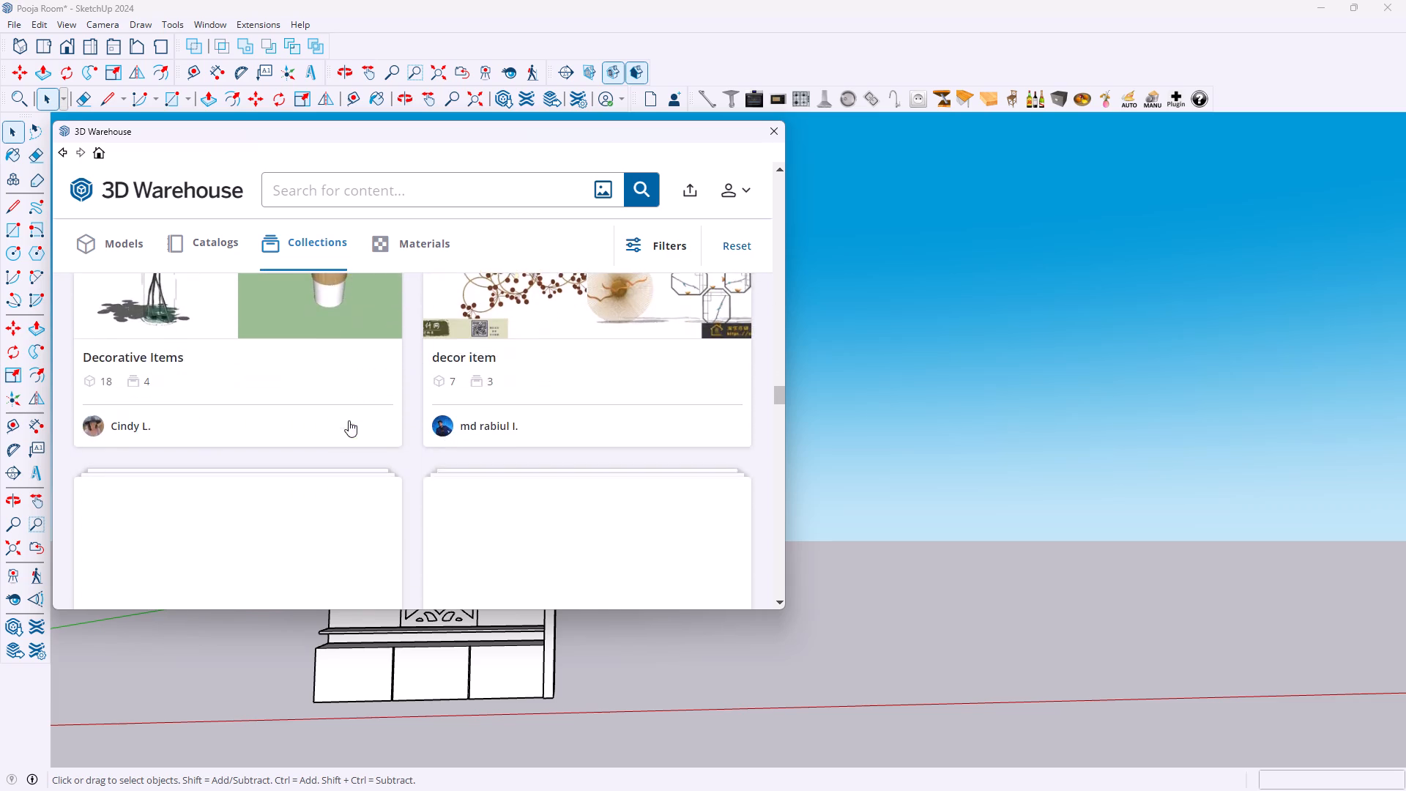
{"action": "scroll", "coordinate": [349, 420], "scroll_direction": "up", "scroll_amount": 2}
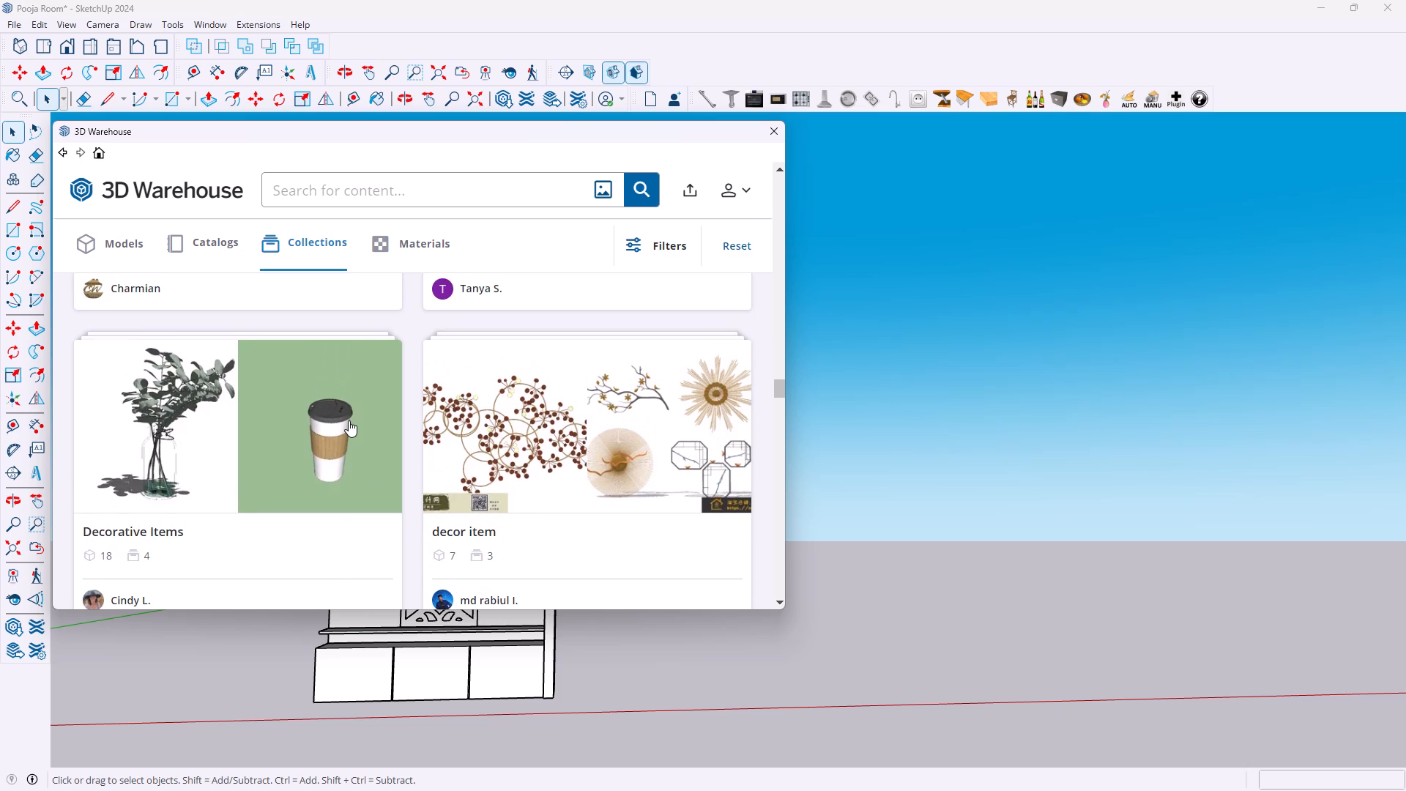
{"action": "scroll", "coordinate": [349, 420], "scroll_direction": "down", "scroll_amount": 4}
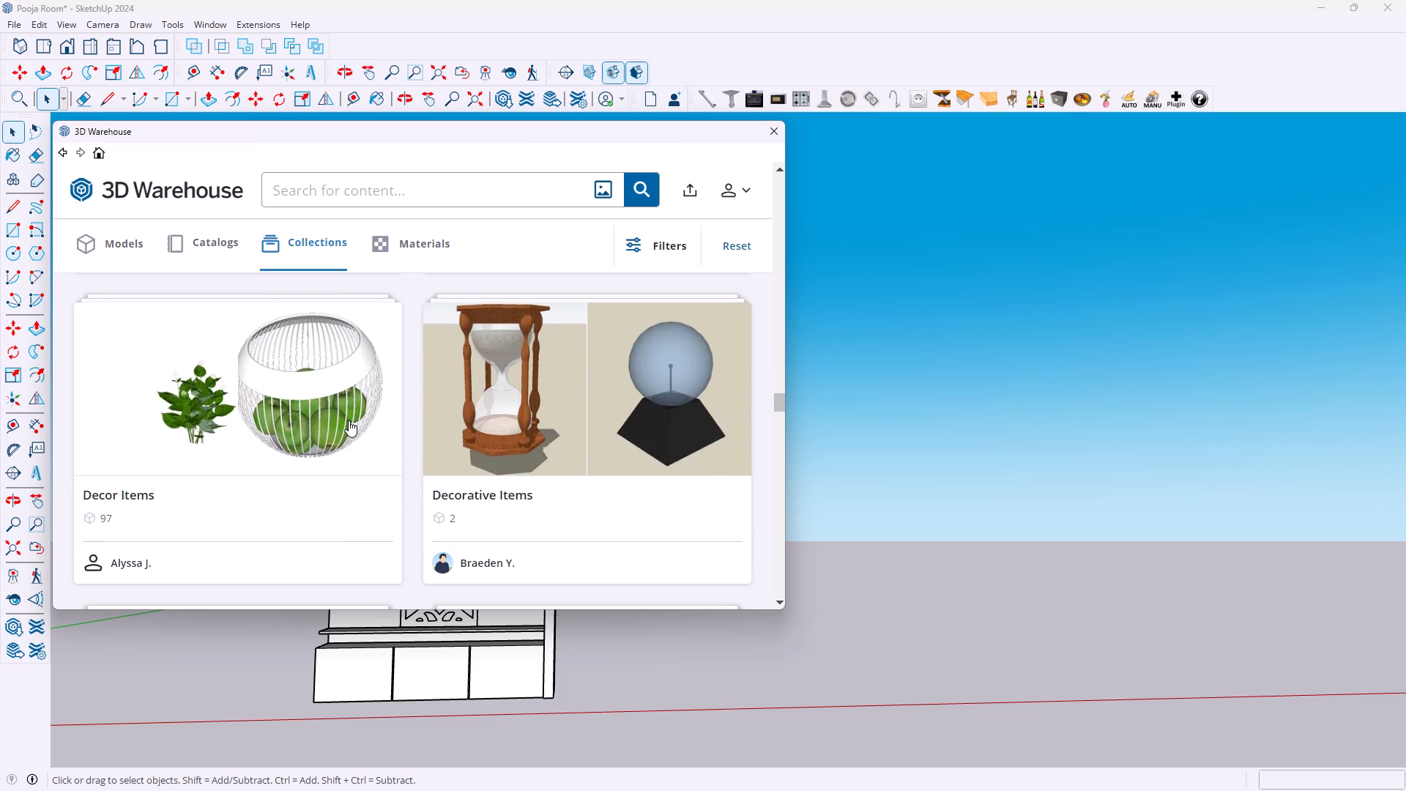
Open the "Decor Items" collection showing a leafy plant and wire fruit bowl, examine its models, and return to the collections.
{"action": "left_click", "coordinate": [204, 429]}
{"action": "scroll", "coordinate": [373, 442], "scroll_direction": "down", "scroll_amount": 4}
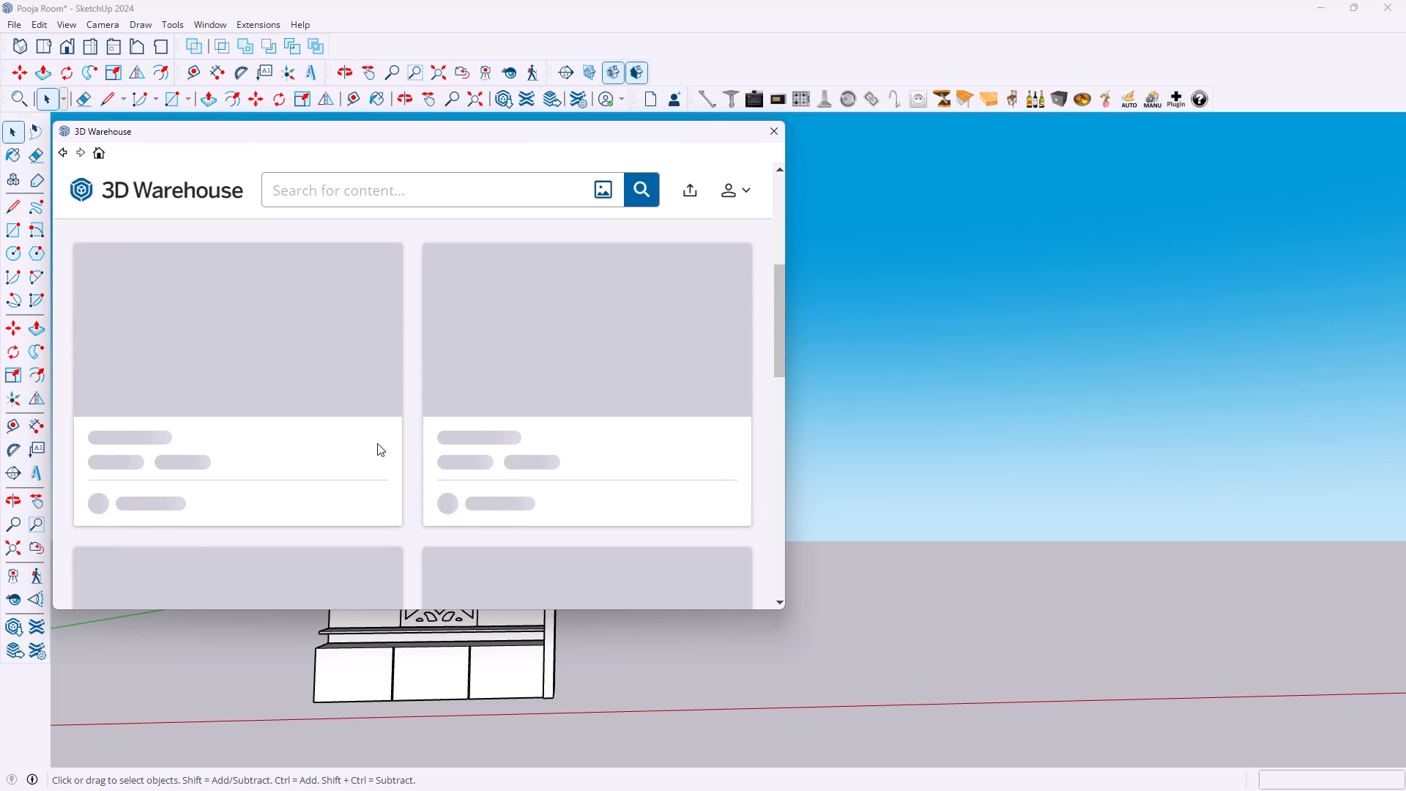
{"action": "scroll", "coordinate": [365, 426], "scroll_direction": "up", "scroll_amount": 4}
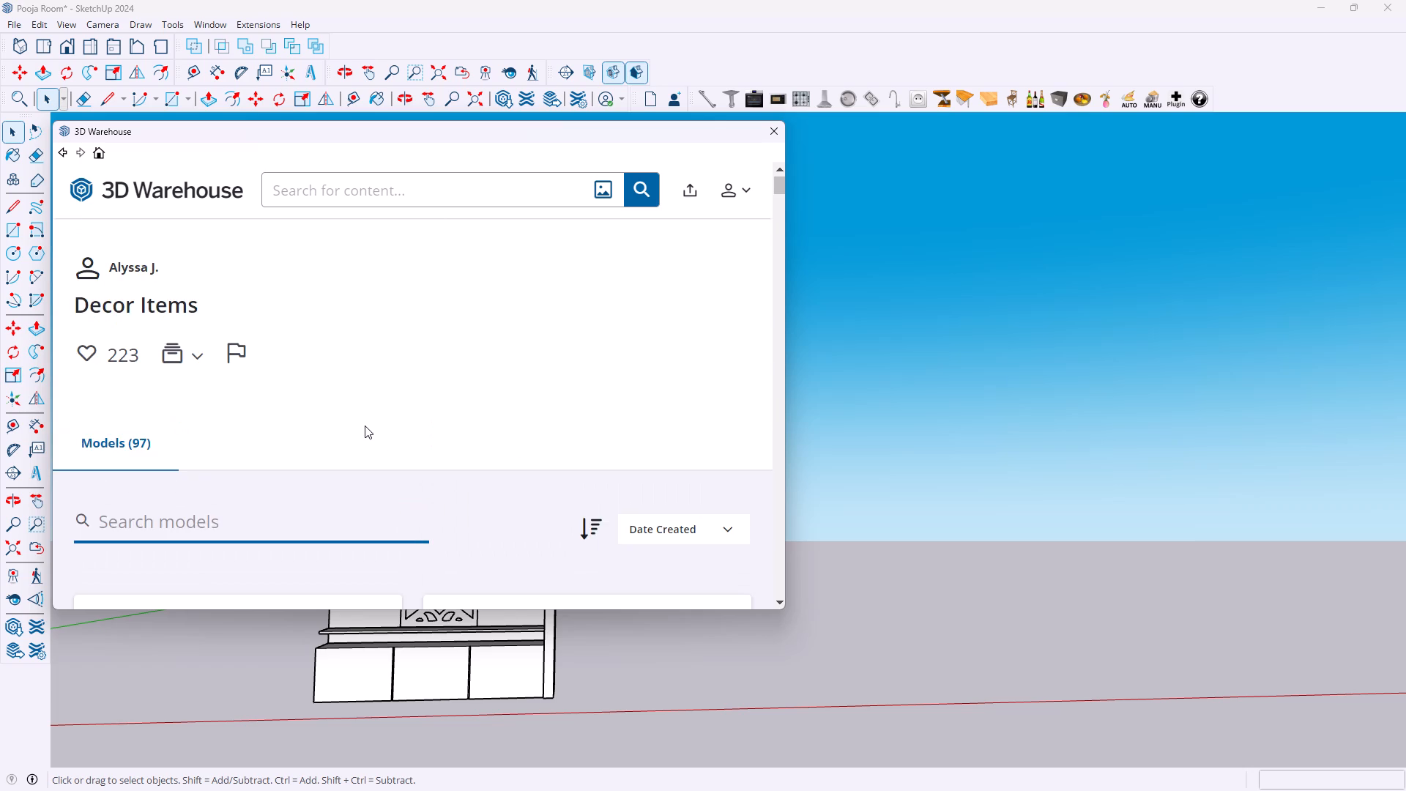
{"action": "scroll", "coordinate": [365, 426], "scroll_direction": "down", "scroll_amount": 5}
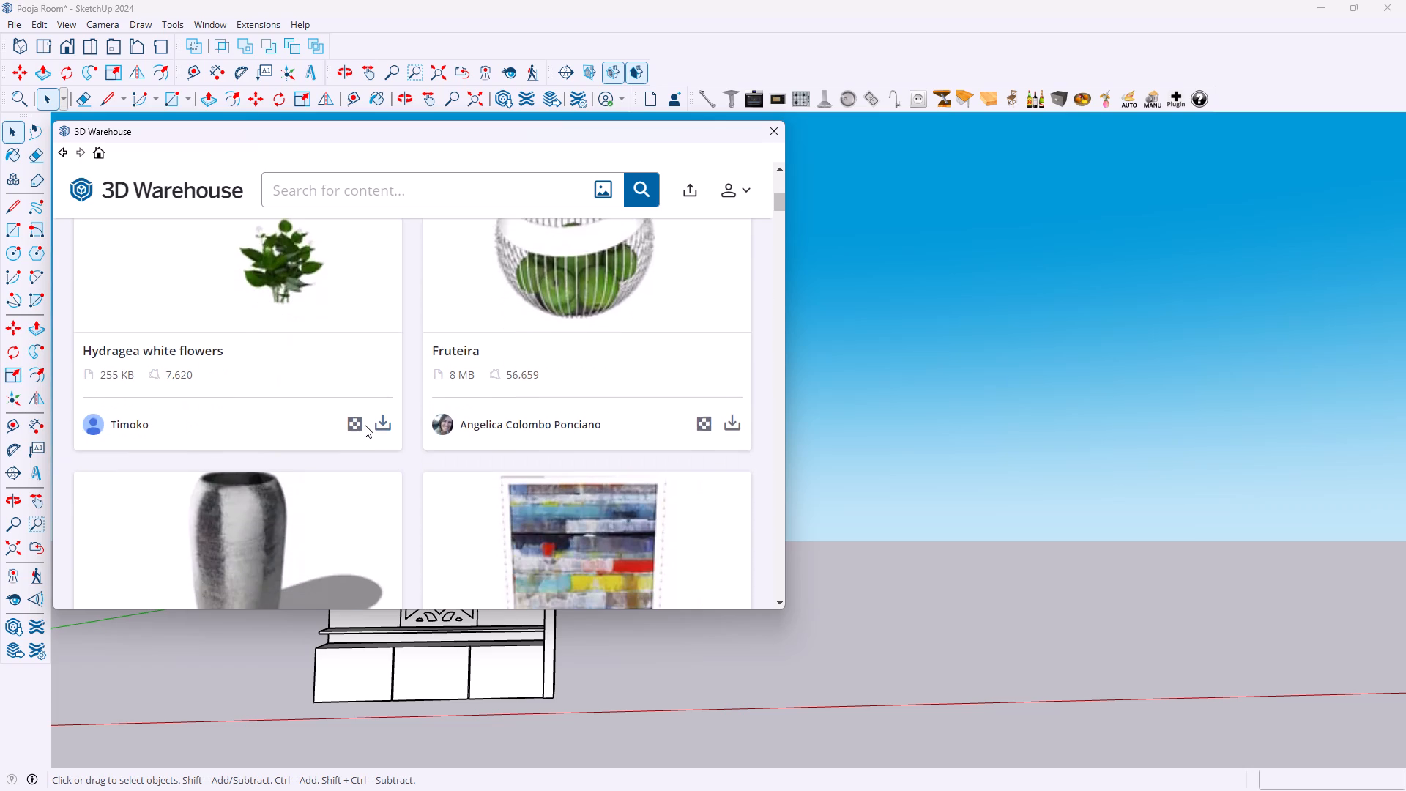
{"action": "scroll", "coordinate": [365, 425], "scroll_direction": "up", "scroll_amount": 1}
{"action": "scroll", "coordinate": [365, 425], "scroll_direction": "down", "scroll_amount": 6}
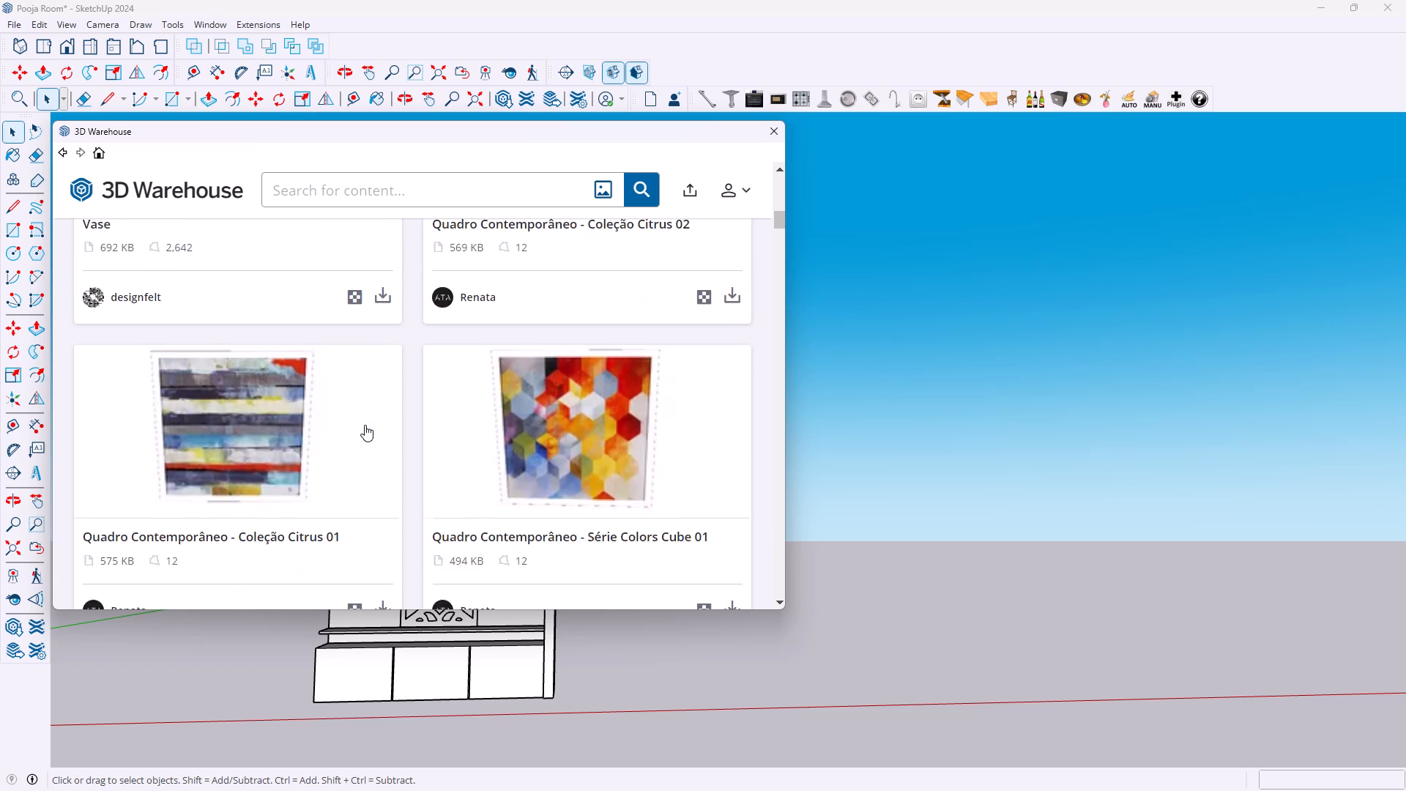
{"action": "scroll", "coordinate": [365, 426], "scroll_direction": "down", "scroll_amount": 6}
{"action": "scroll", "coordinate": [319, 397], "scroll_direction": "up", "scroll_amount": 2}
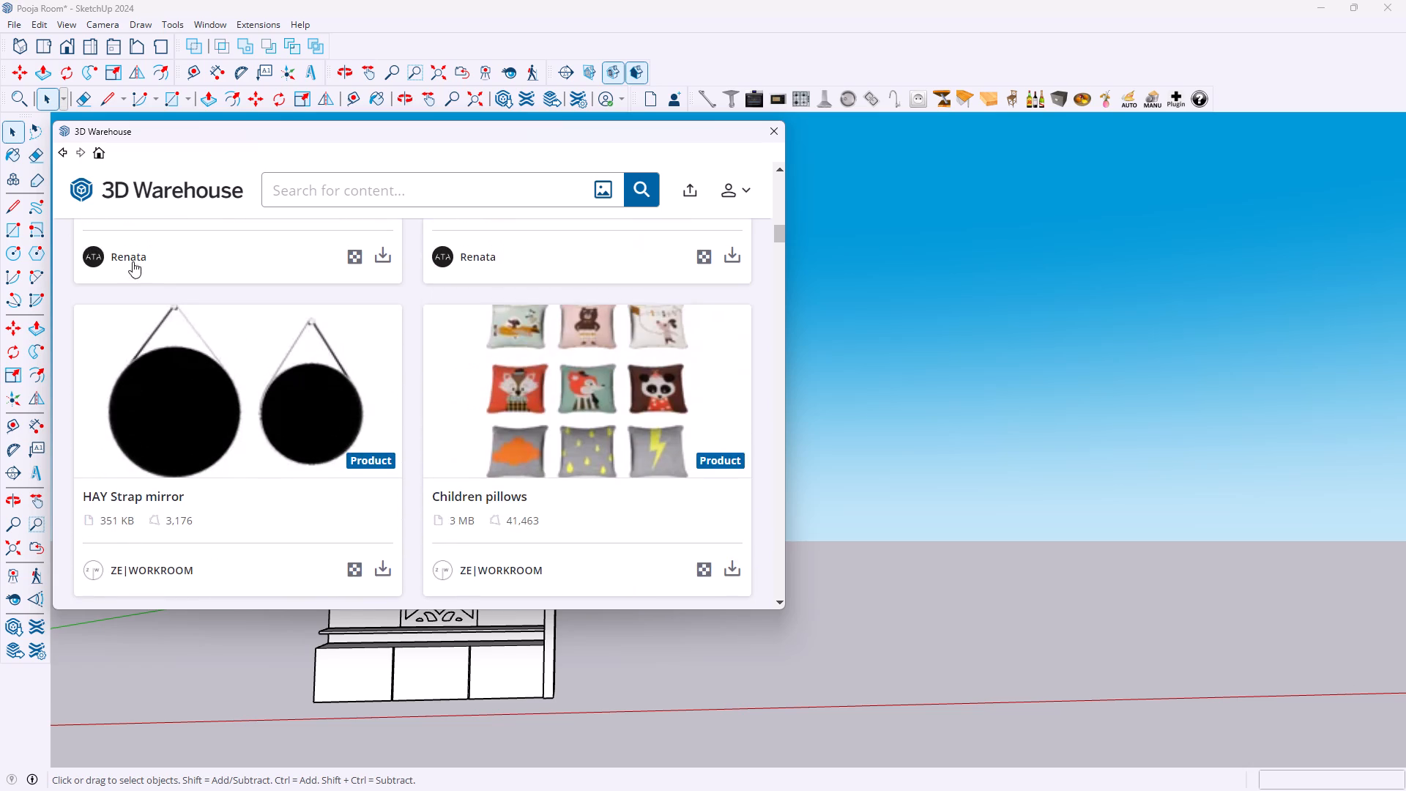
{"action": "left_click", "coordinate": [64, 154]}
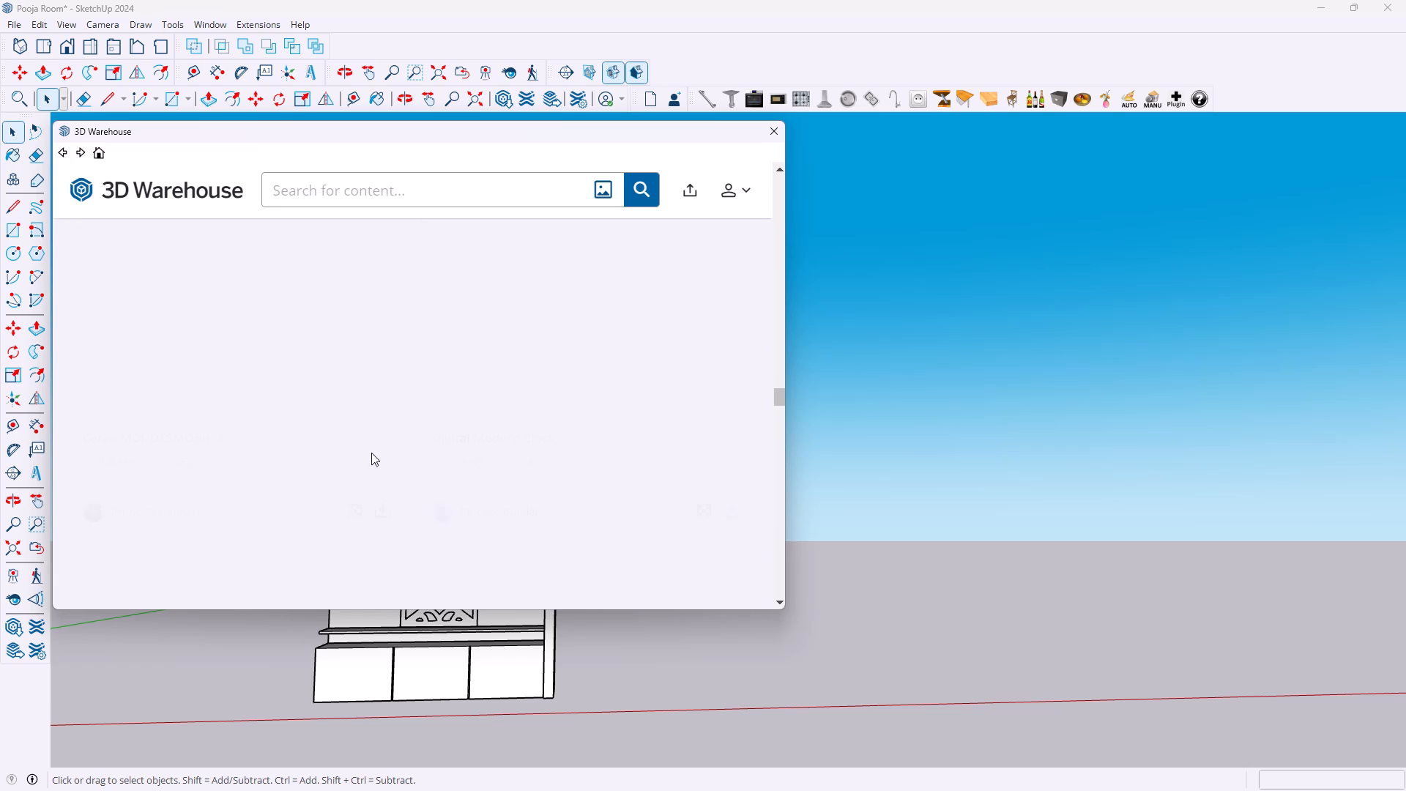
Look through the remaining decorative item collections for pieces suitable for the pooja unit.
{"action": "scroll", "coordinate": [466, 446], "scroll_direction": "down", "scroll_amount": 4}
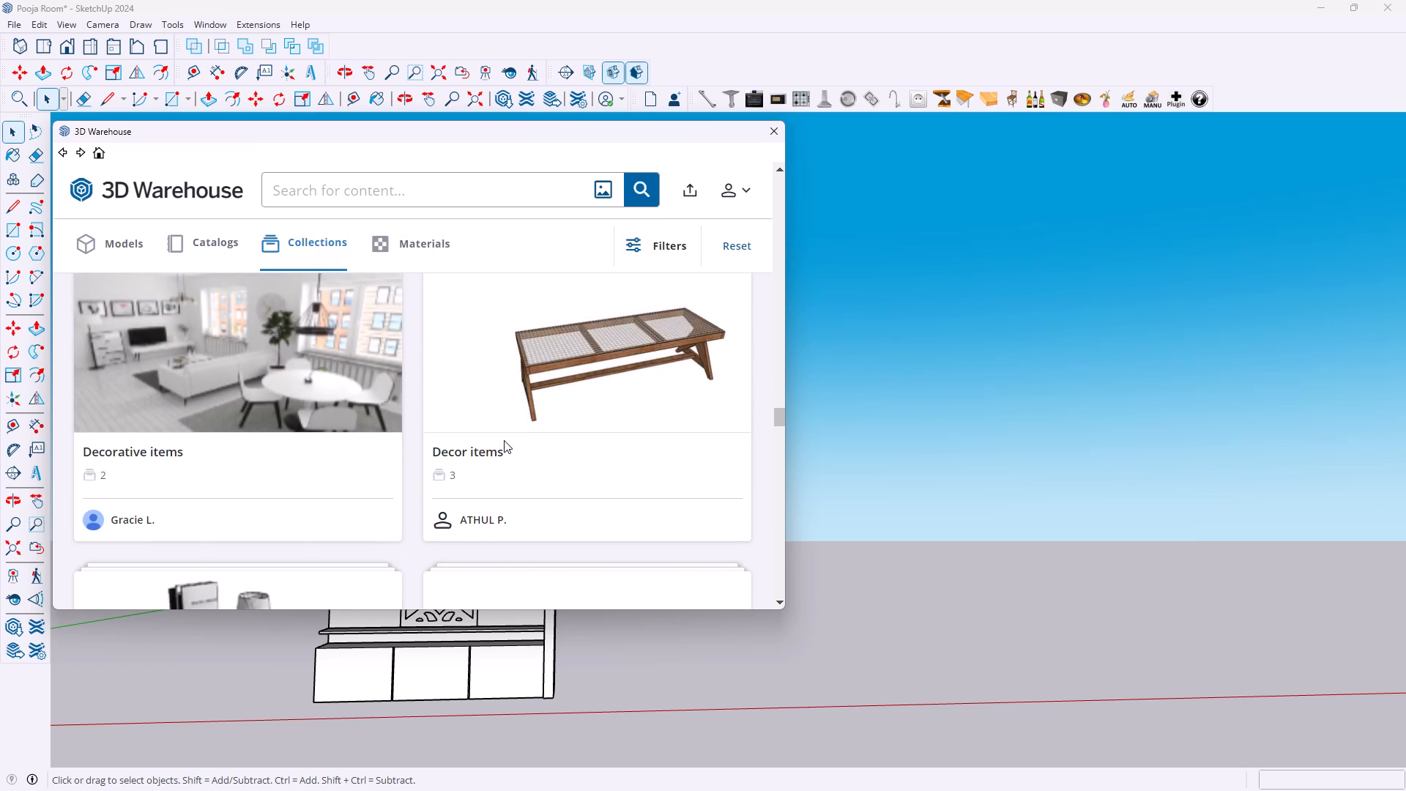
{"action": "scroll", "coordinate": [504, 439], "scroll_direction": "down", "scroll_amount": 6}
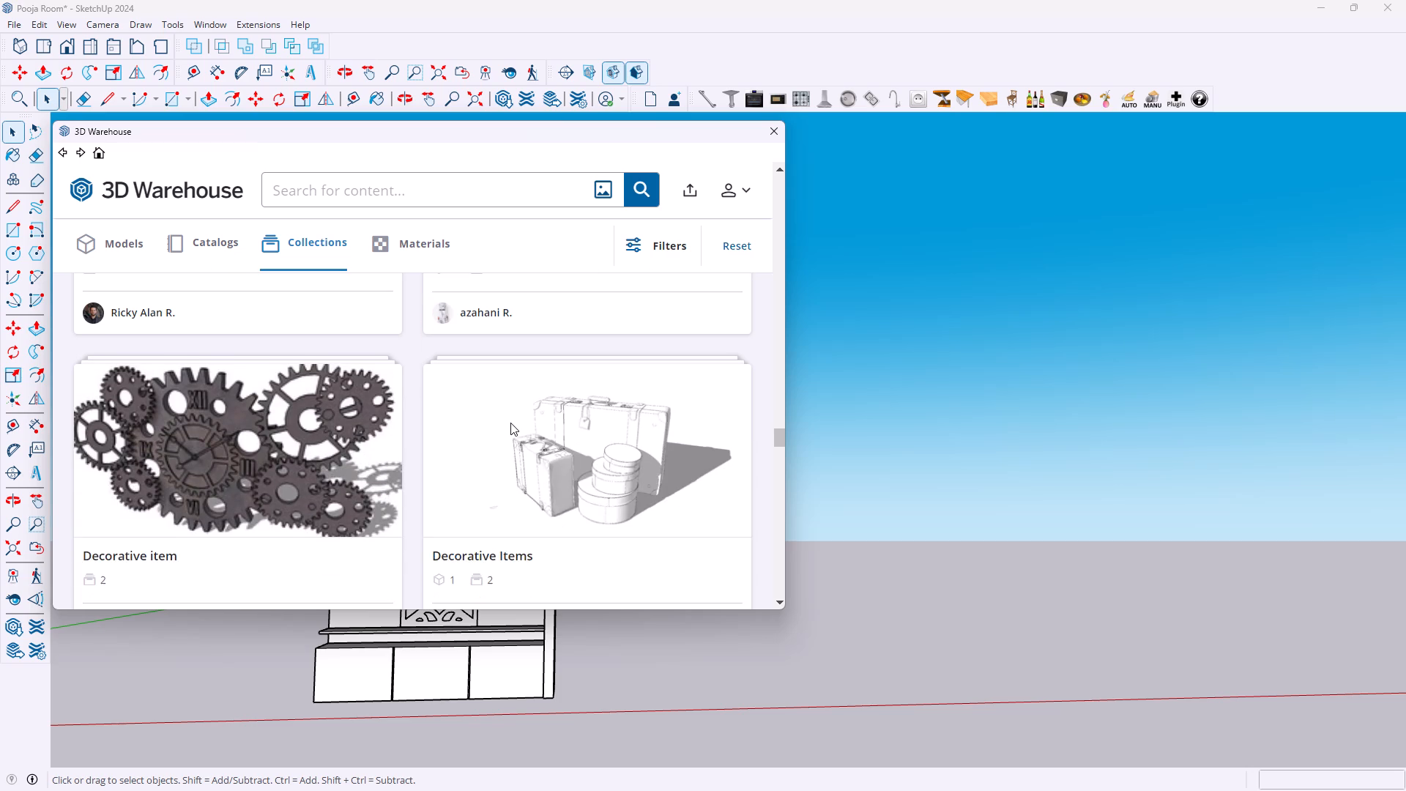
{"action": "scroll", "coordinate": [510, 421], "scroll_direction": "down", "scroll_amount": 5}
{"action": "scroll", "coordinate": [510, 421], "scroll_direction": "up", "scroll_amount": 1}
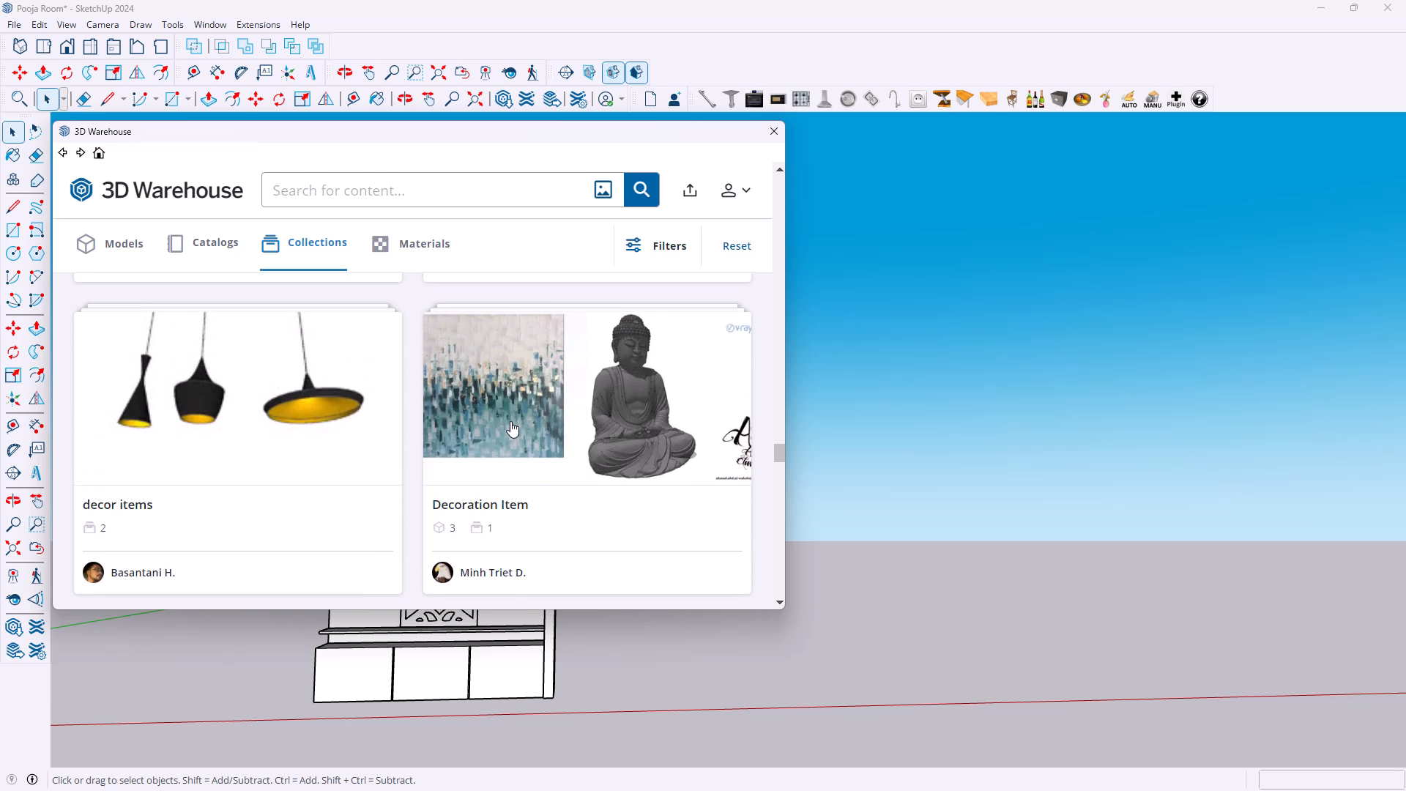
{"action": "scroll", "coordinate": [510, 421], "scroll_direction": "down", "scroll_amount": 2}
{"action": "scroll", "coordinate": [510, 421], "scroll_direction": "up", "scroll_amount": 2}
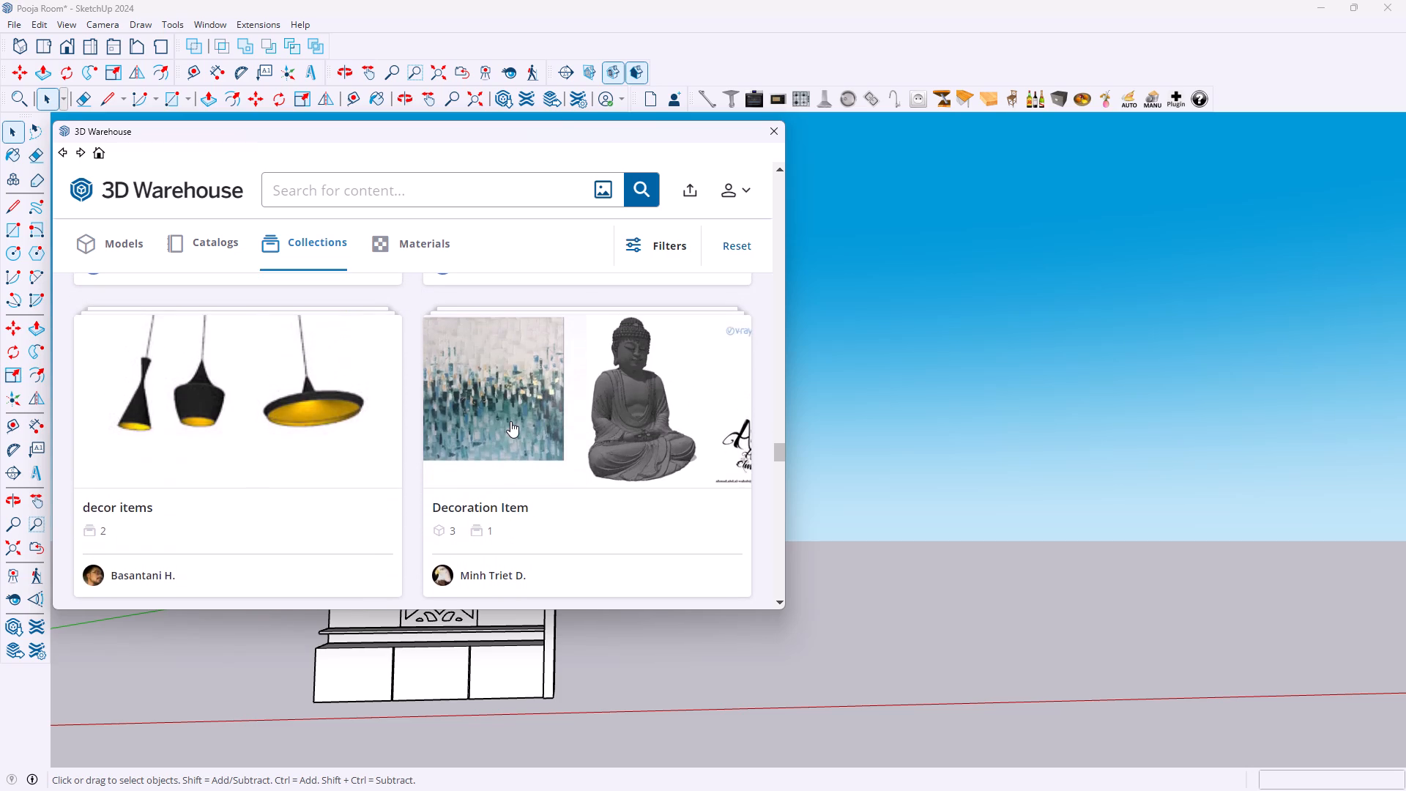
{"action": "scroll", "coordinate": [510, 421], "scroll_direction": "down", "scroll_amount": 3}
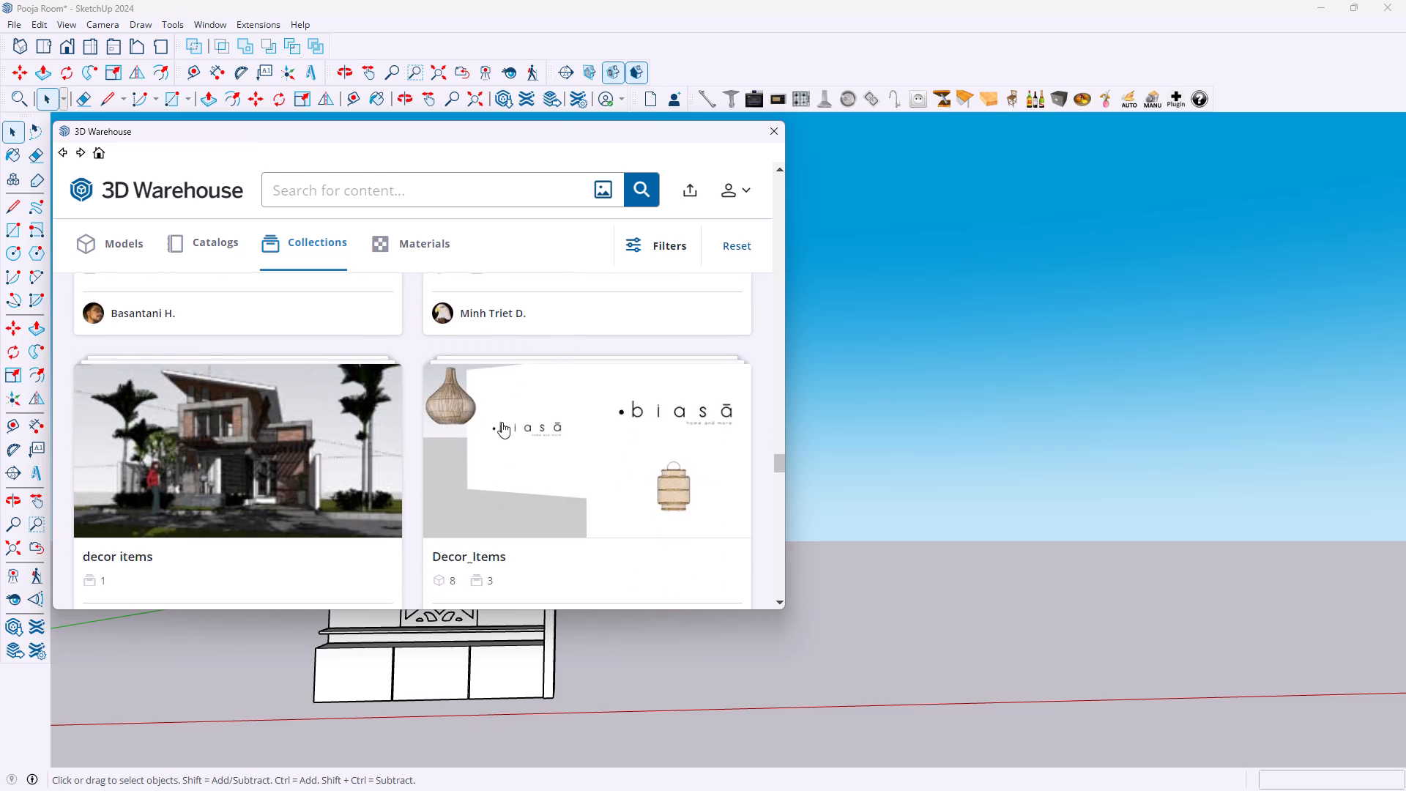
{"action": "scroll", "coordinate": [458, 423], "scroll_direction": "down", "scroll_amount": 6}
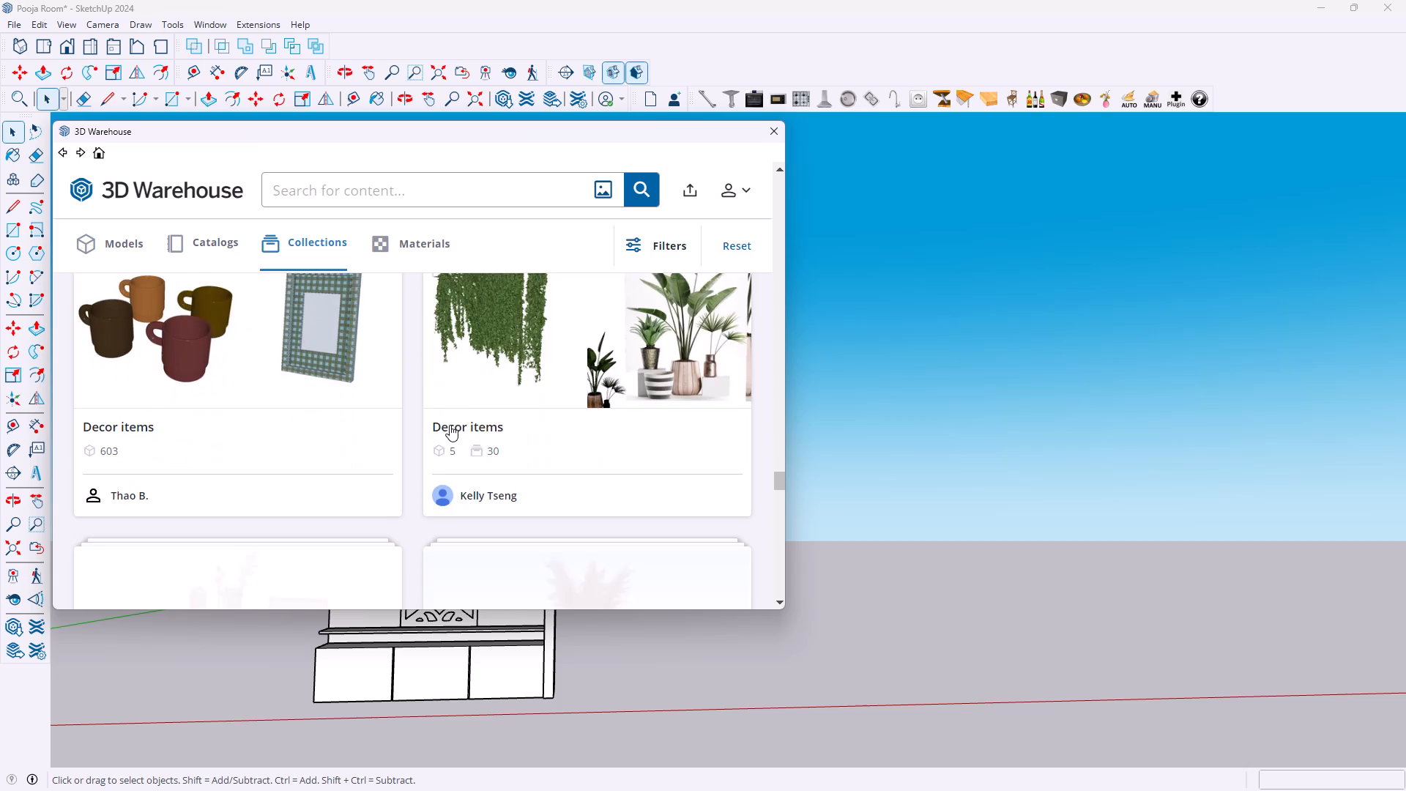
{"action": "scroll", "coordinate": [450, 425], "scroll_direction": "down", "scroll_amount": 4}
{"action": "scroll", "coordinate": [450, 425], "scroll_direction": "up", "scroll_amount": 3}
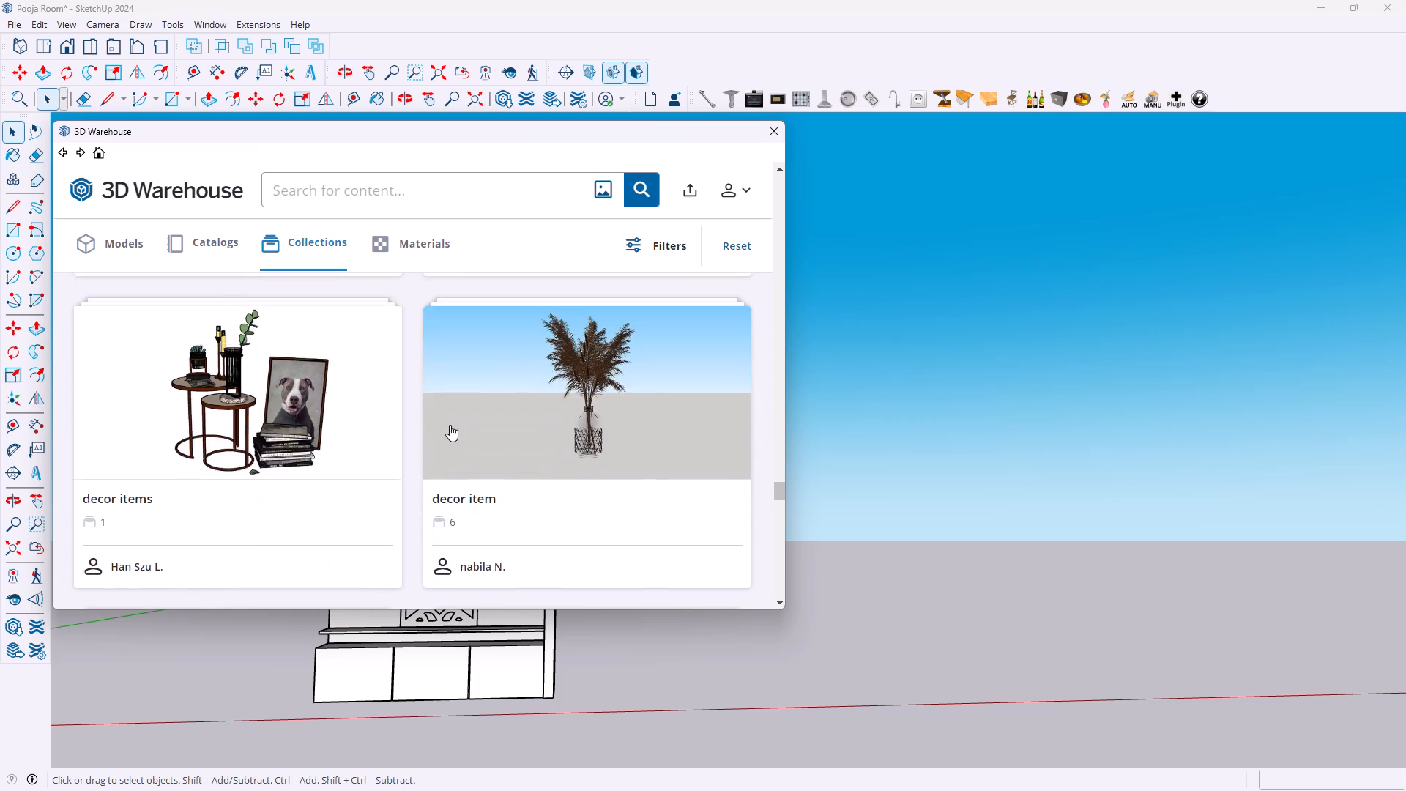
{"action": "scroll", "coordinate": [450, 425], "scroll_direction": "down", "scroll_amount": 11}
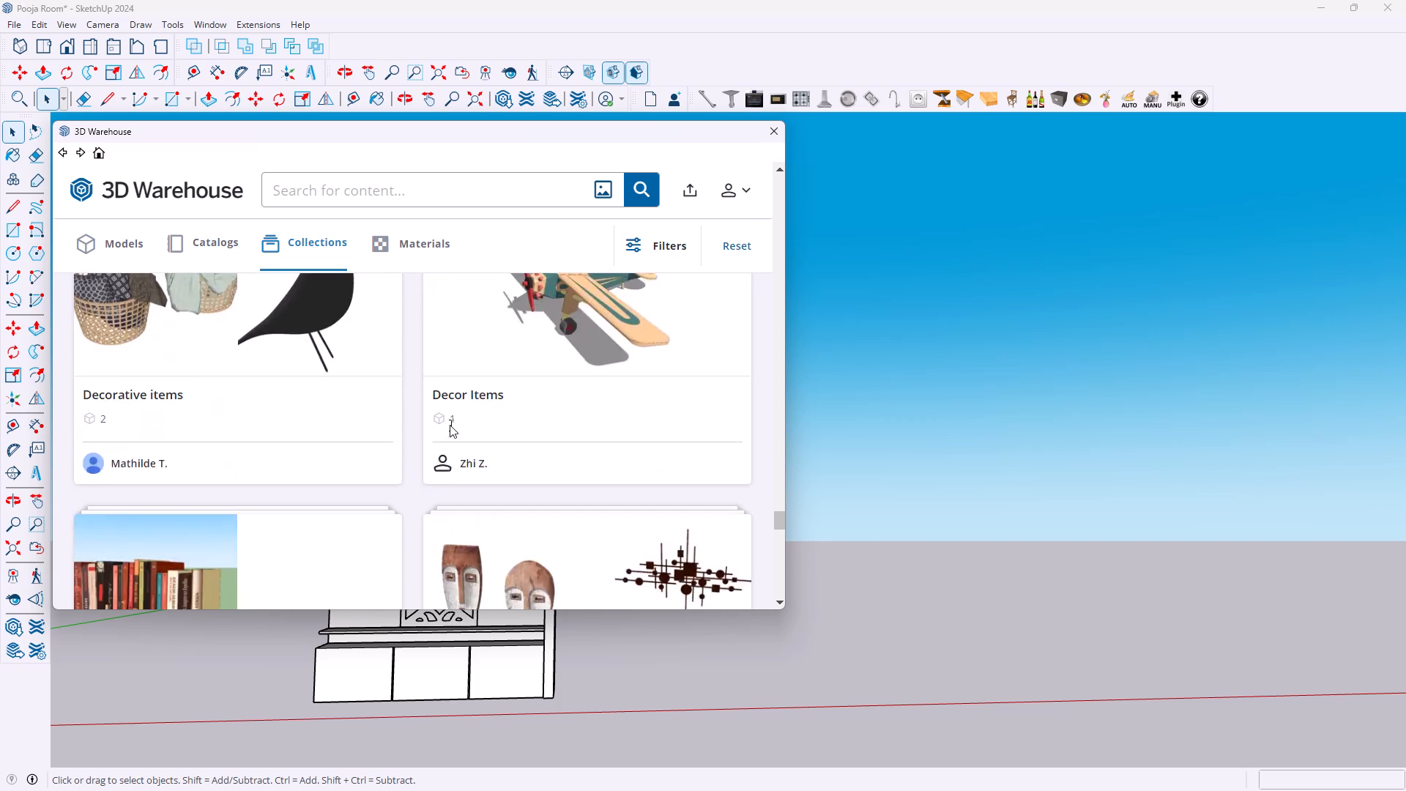
{"action": "scroll", "coordinate": [450, 425], "scroll_direction": "down", "scroll_amount": 2}
{"action": "scroll", "coordinate": [450, 425], "scroll_direction": "up", "scroll_amount": 2}
{"action": "scroll", "coordinate": [450, 425], "scroll_direction": "down", "scroll_amount": 5}
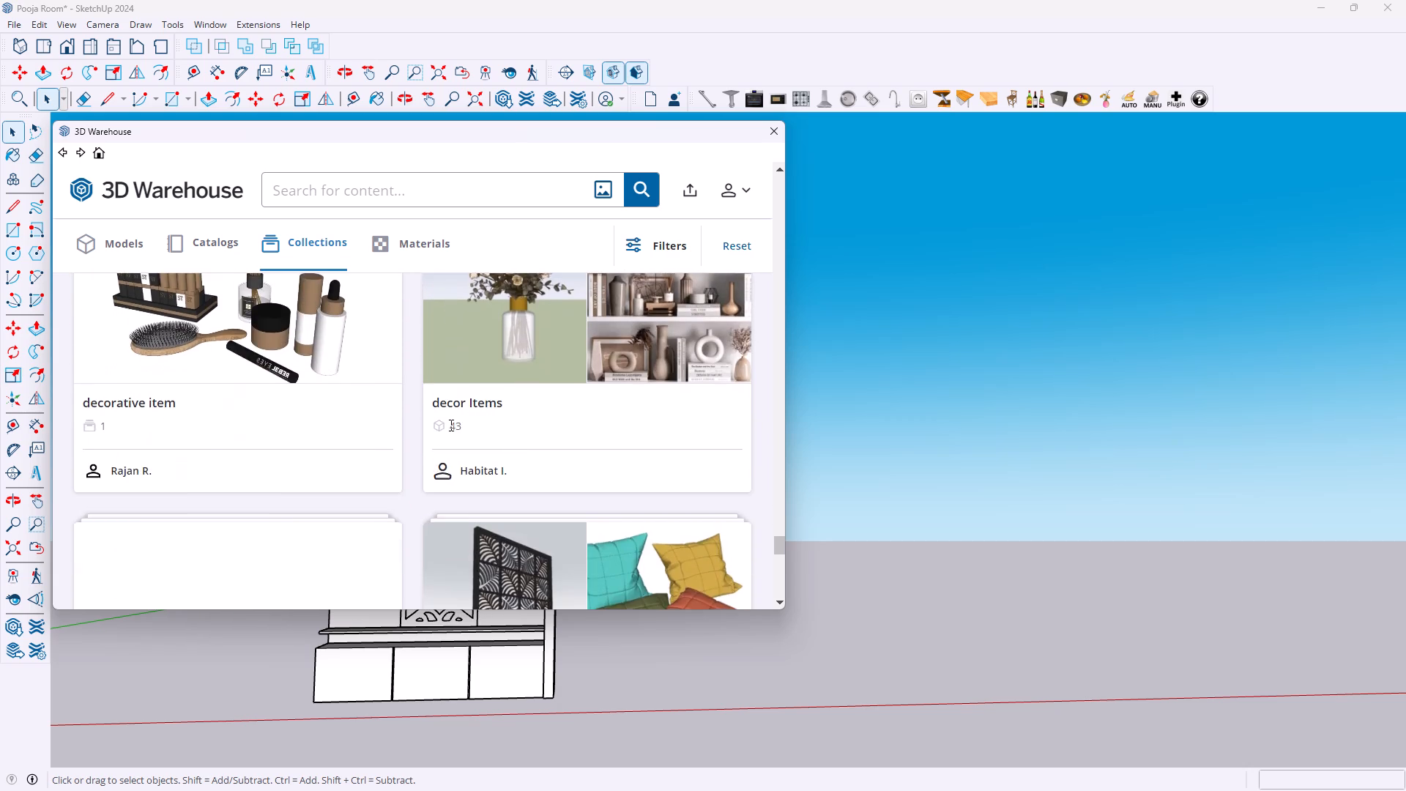
{"action": "scroll", "coordinate": [450, 425], "scroll_direction": "down", "scroll_amount": 7}
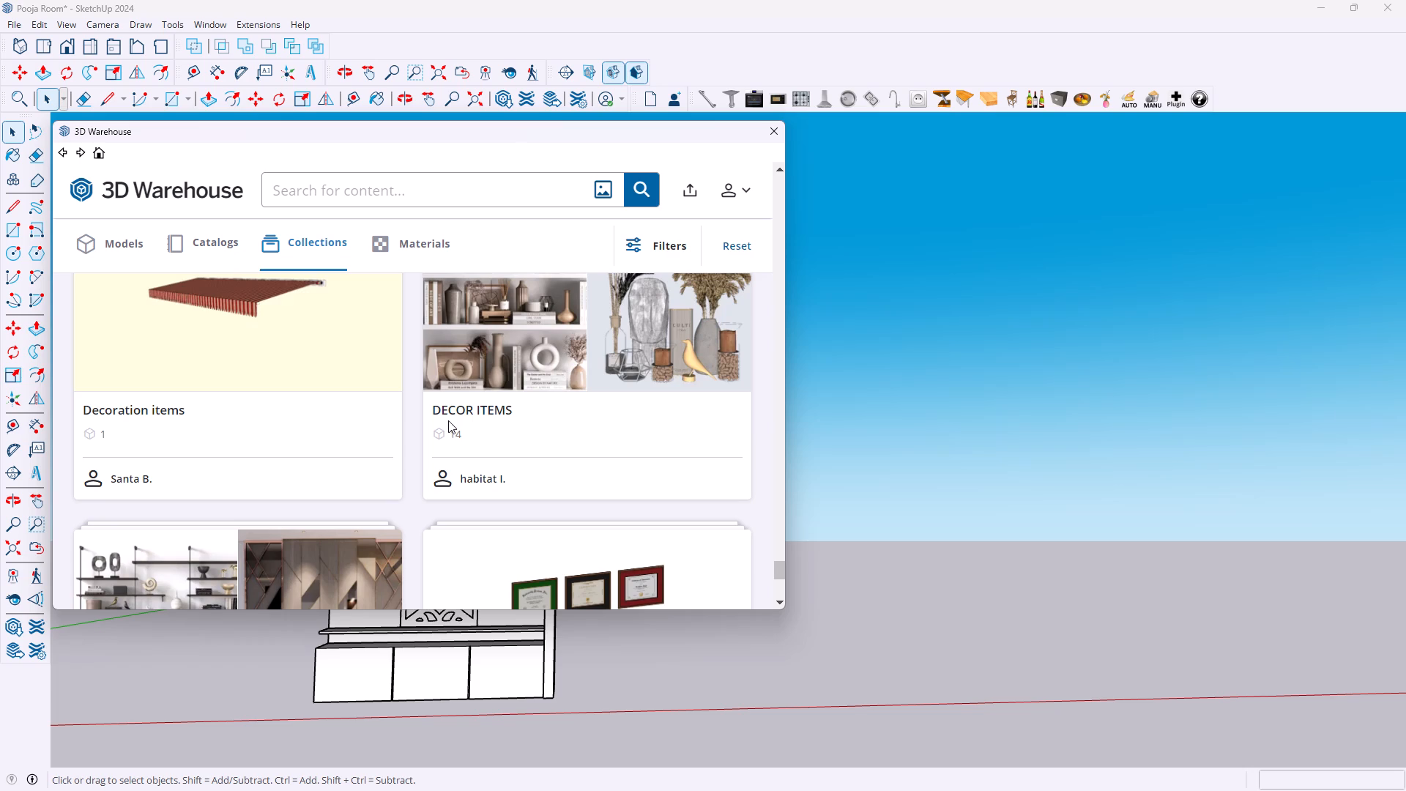
{"action": "scroll", "coordinate": [448, 418], "scroll_direction": "down", "scroll_amount": 3}
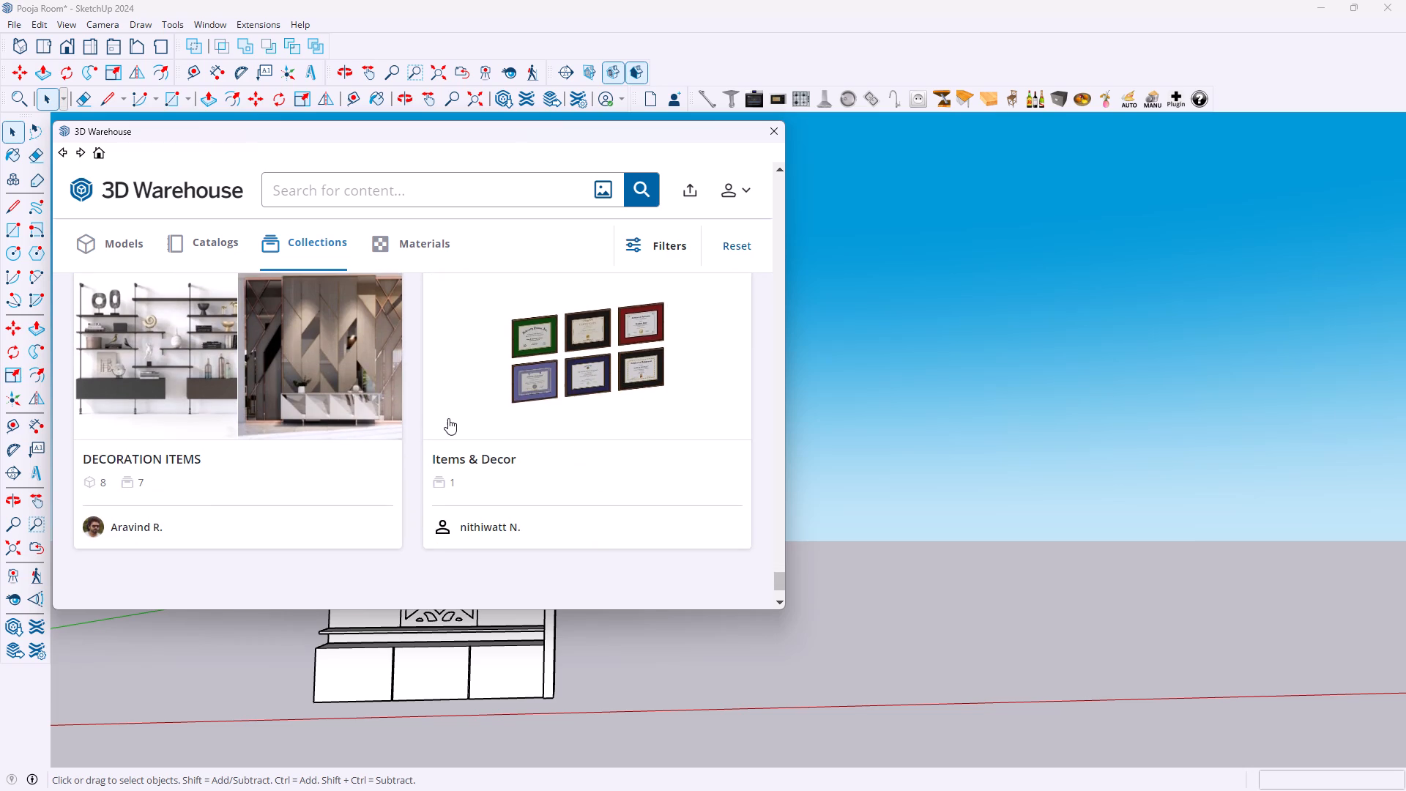
Load more decorative item collections and look through them for pieces suitable for the pooja unit.
{"action": "scroll", "coordinate": [447, 416], "scroll_direction": "down", "scroll_amount": 3}
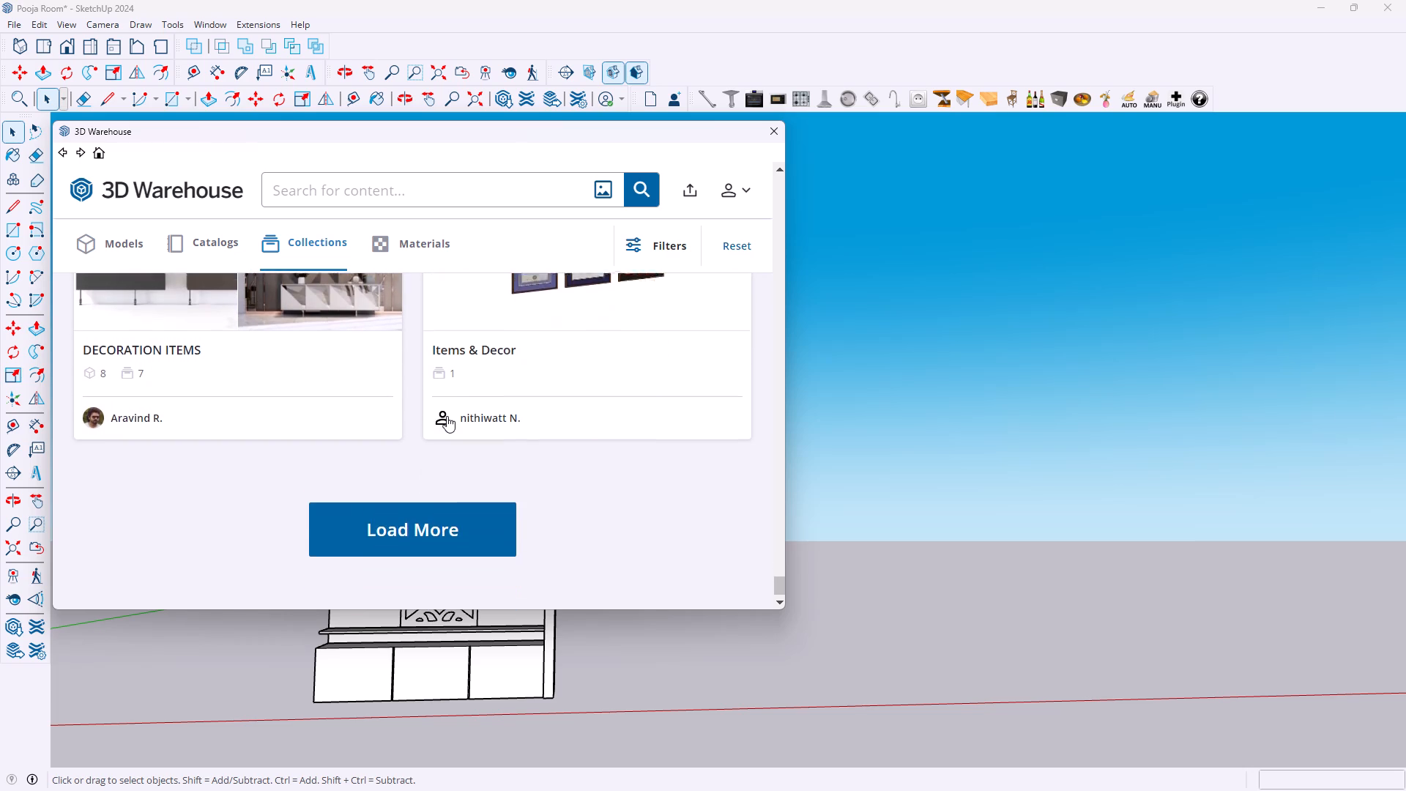
{"action": "scroll", "coordinate": [447, 416], "scroll_direction": "down", "scroll_amount": 1}
{"action": "left_click", "coordinate": [435, 510]}
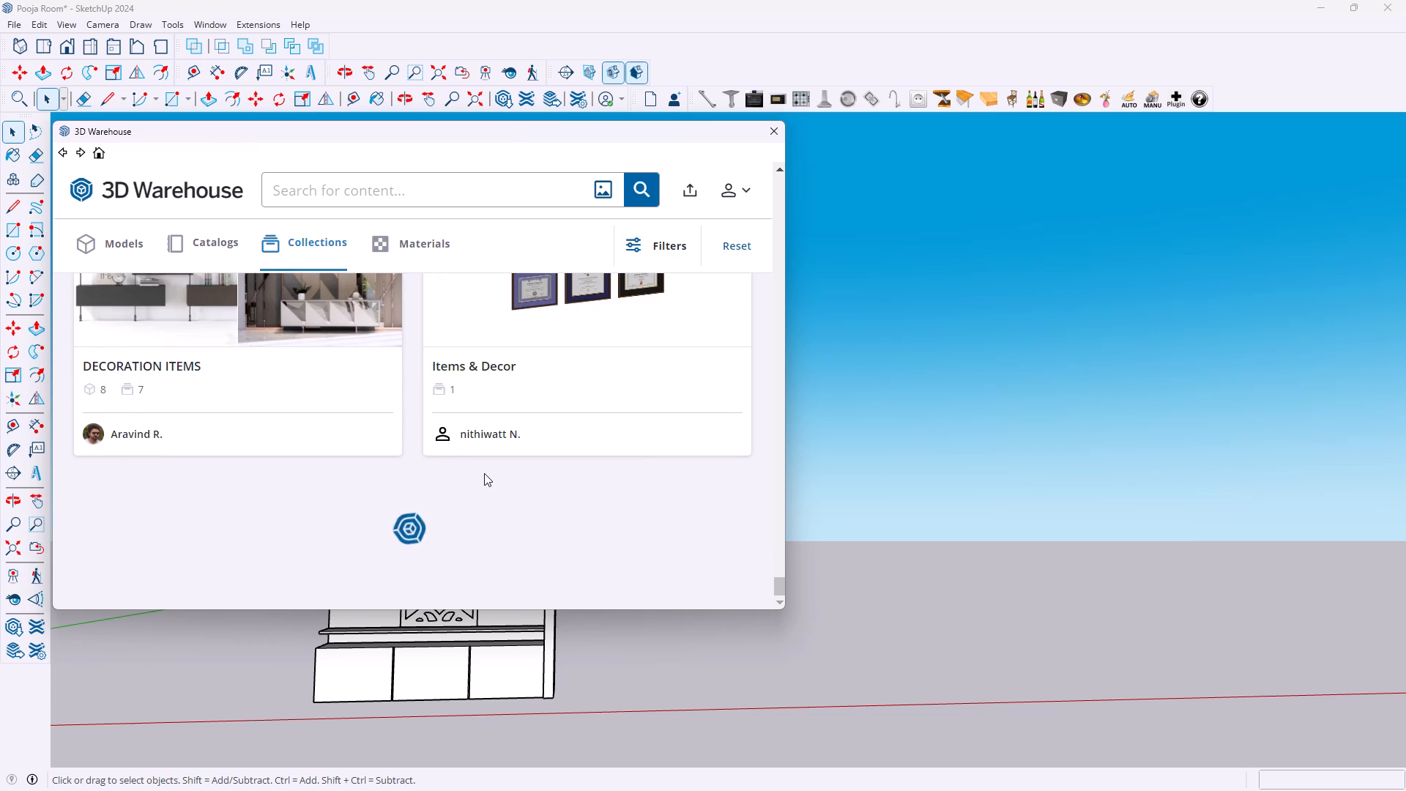
{"action": "scroll", "coordinate": [485, 469], "scroll_direction": "up", "scroll_amount": 2}
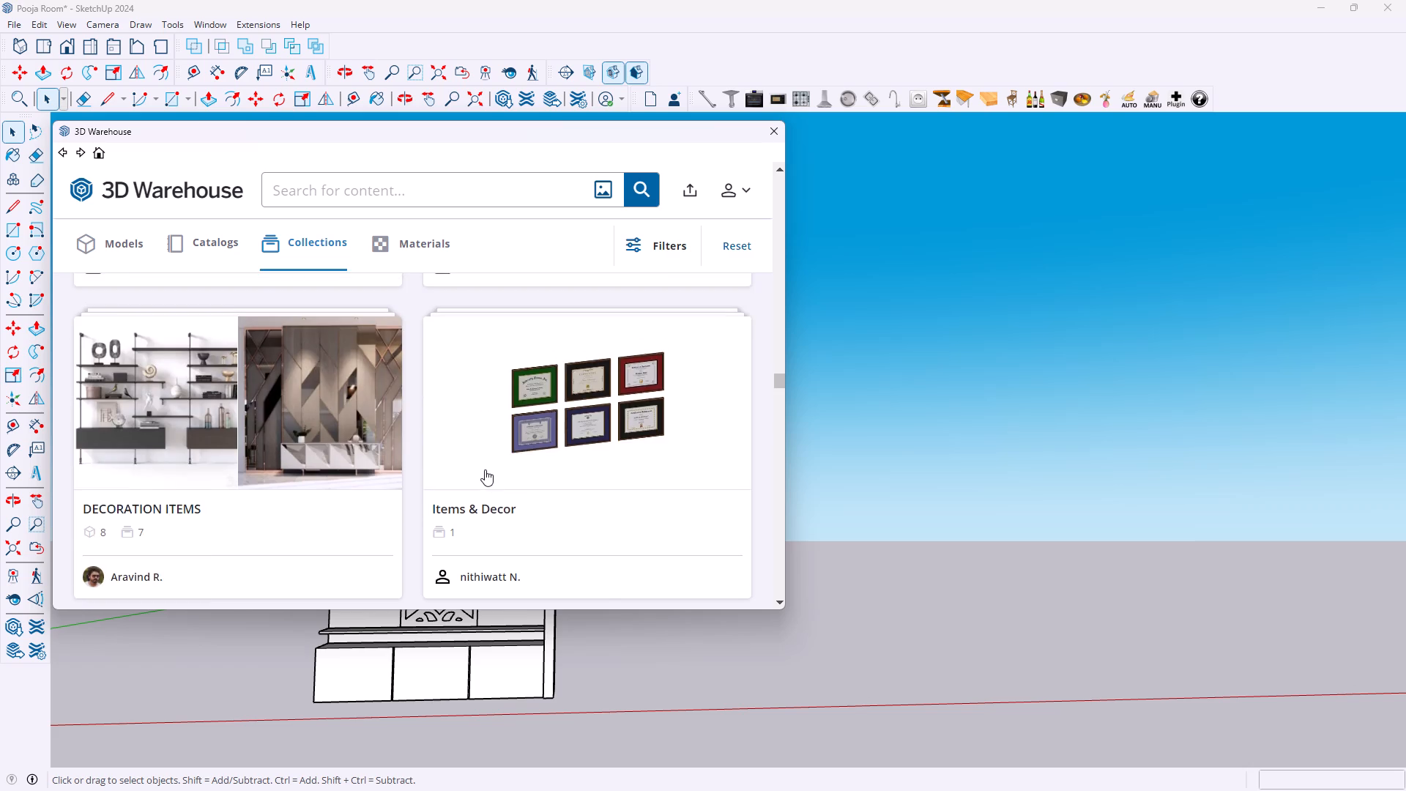
{"action": "scroll", "coordinate": [485, 469], "scroll_direction": "down", "scroll_amount": 7}
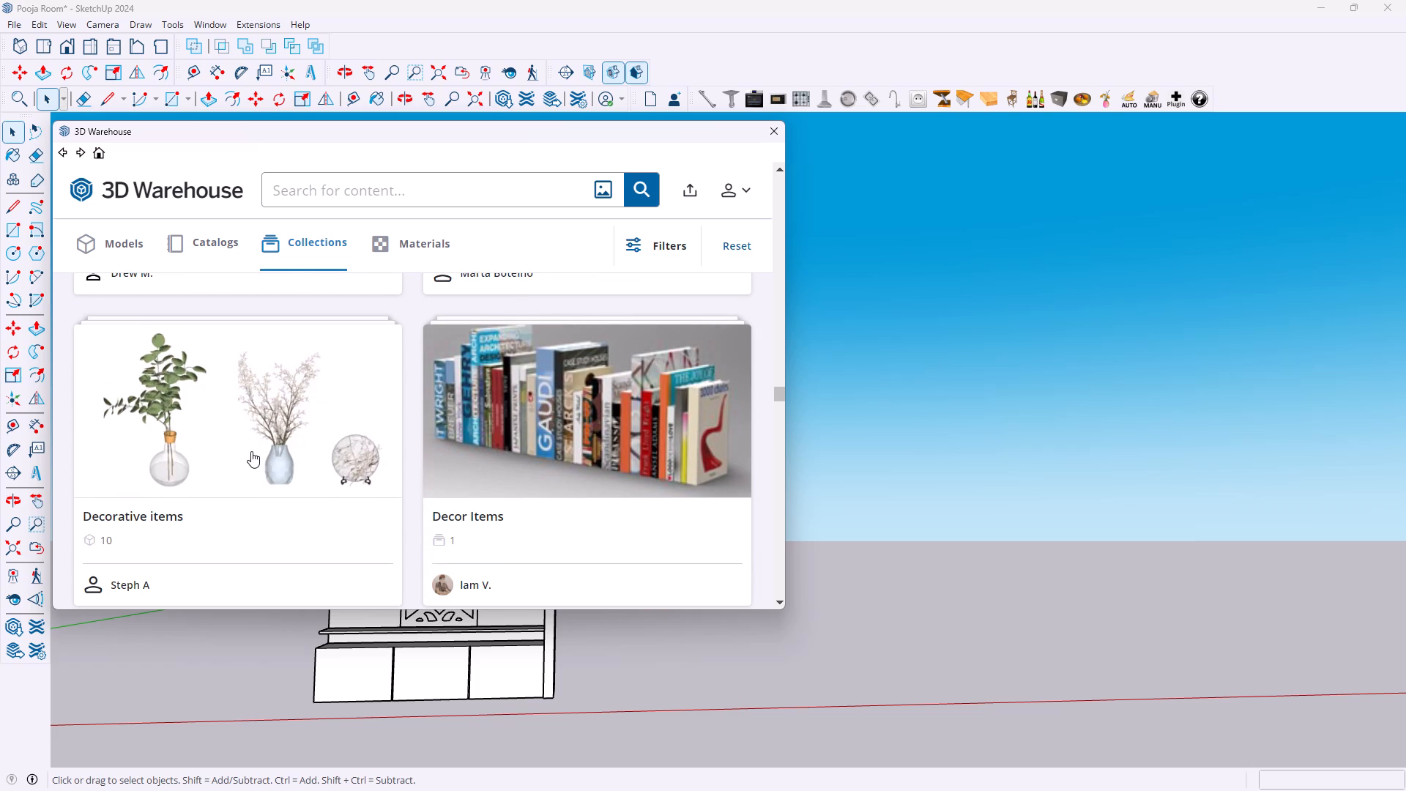
Open the "Decorative items" collection showing plants in glass vases, examine its models, and return to the collections.
{"action": "left_click", "coordinate": [280, 449]}
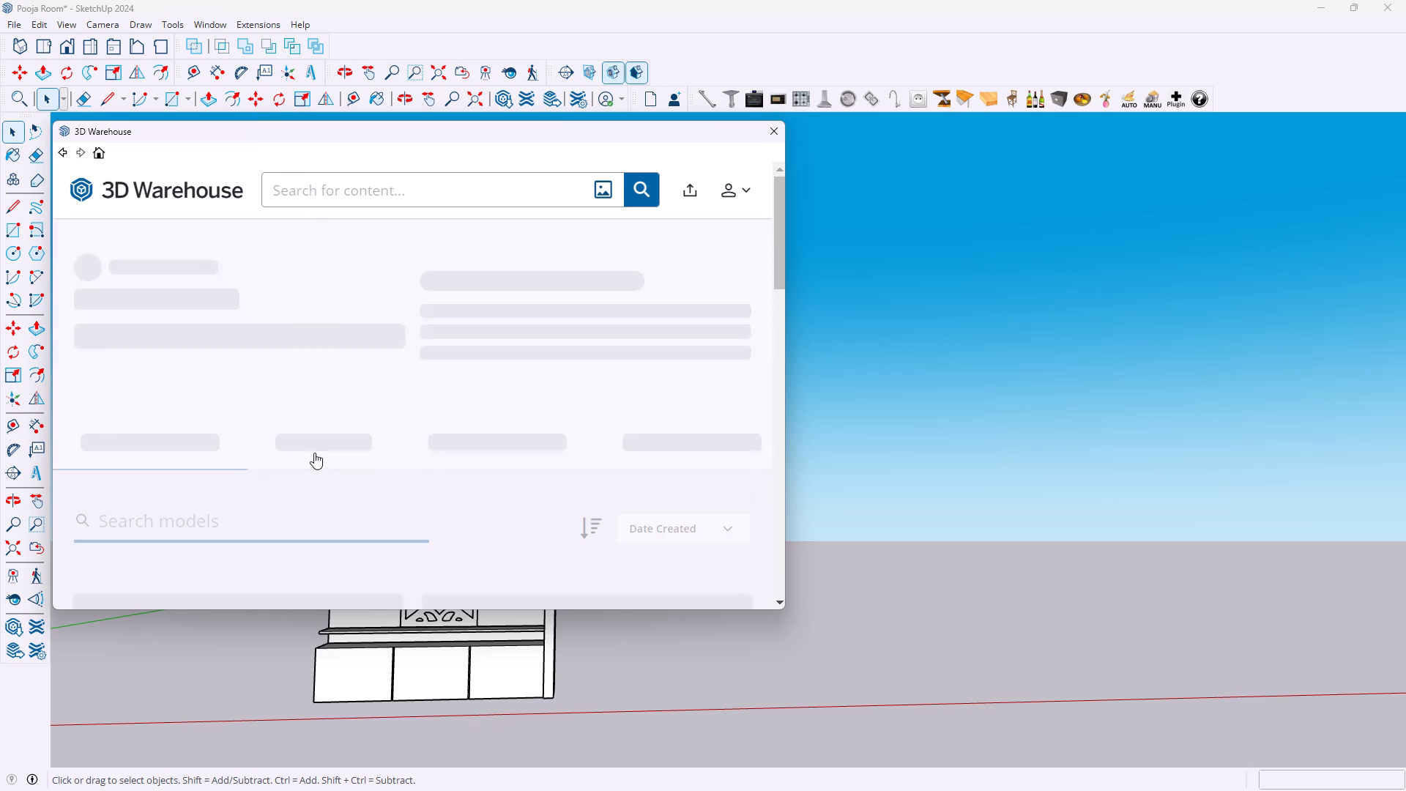
{"action": "scroll", "coordinate": [400, 434], "scroll_direction": "down", "scroll_amount": 5}
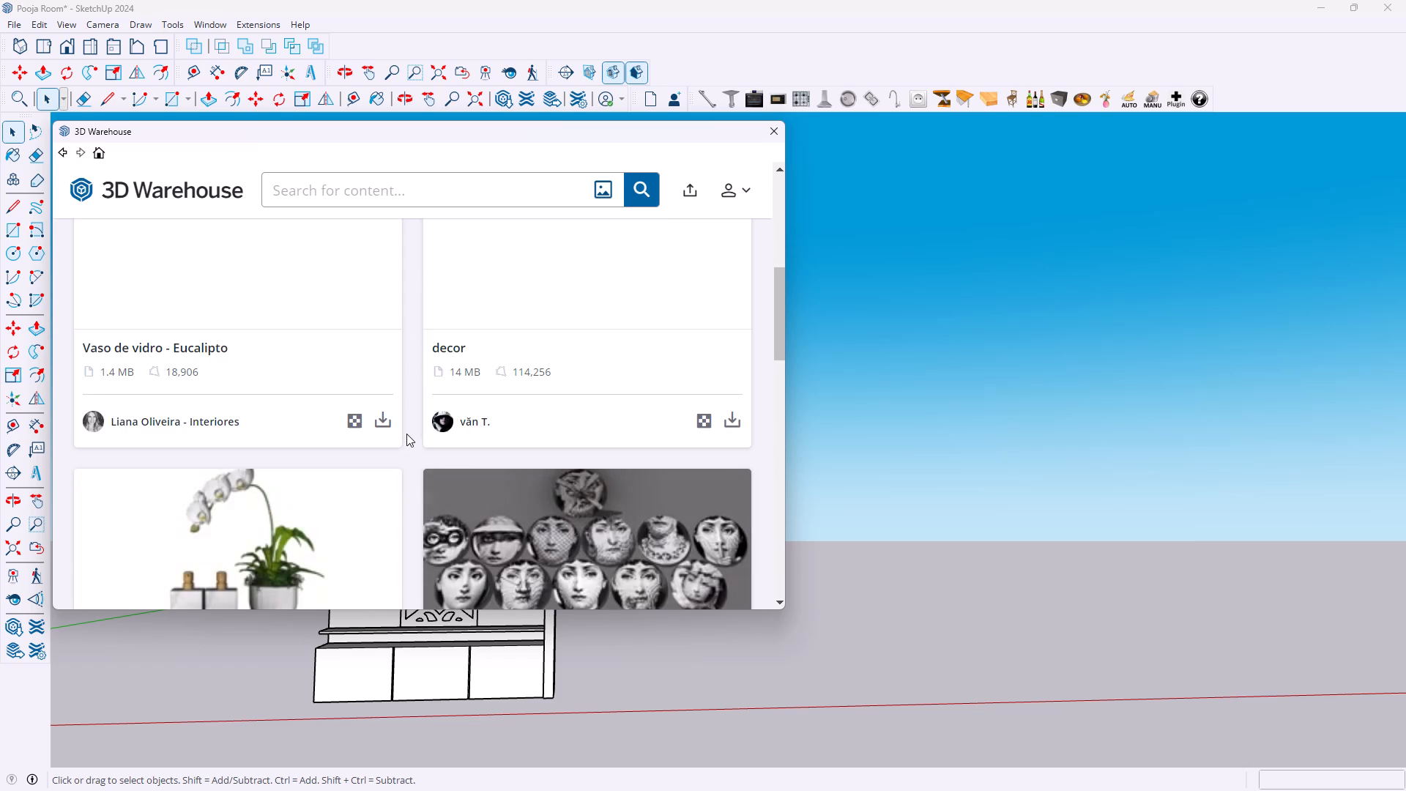
{"action": "scroll", "coordinate": [406, 434], "scroll_direction": "up", "scroll_amount": 2}
{"action": "scroll", "coordinate": [406, 434], "scroll_direction": "down", "scroll_amount": 6}
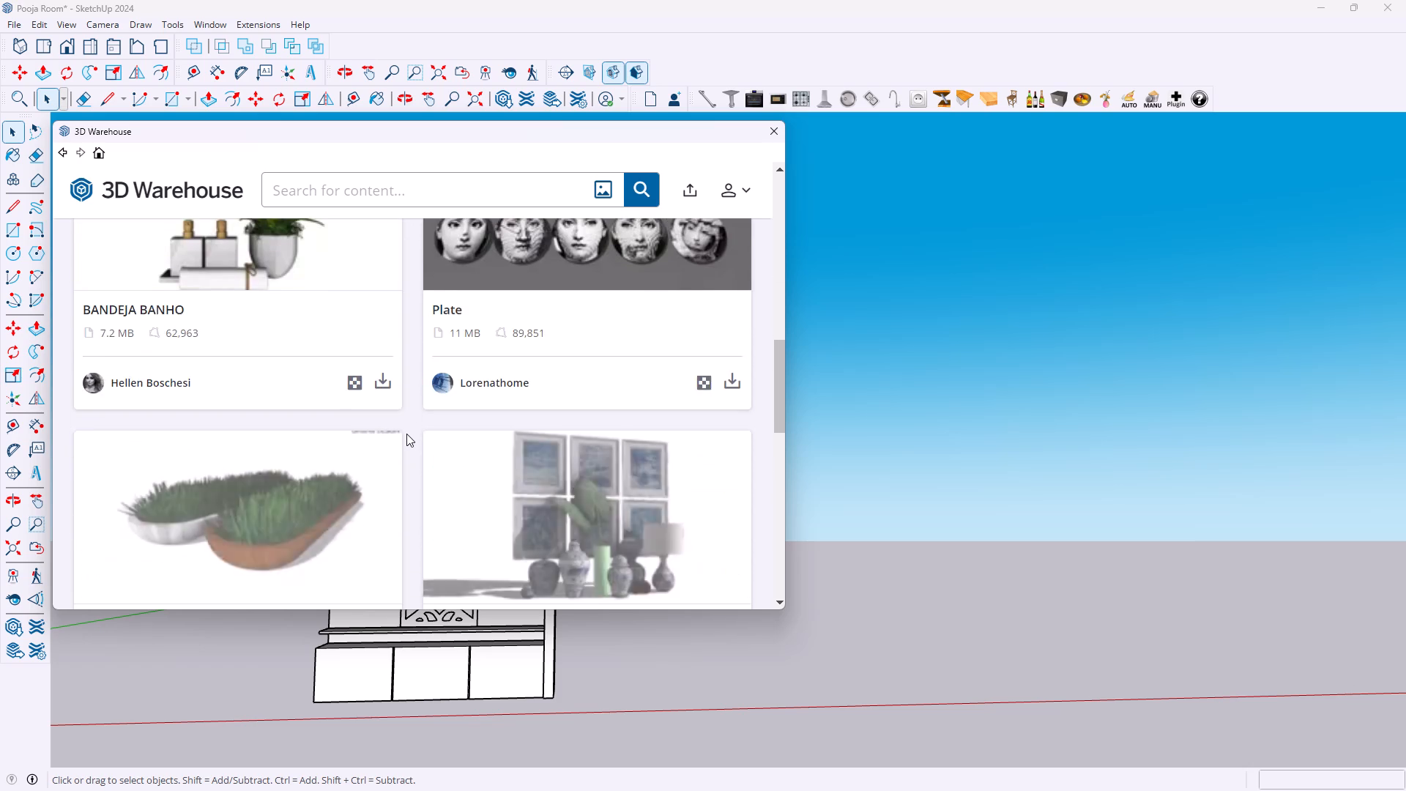
{"action": "scroll", "coordinate": [406, 434], "scroll_direction": "down", "scroll_amount": 9}
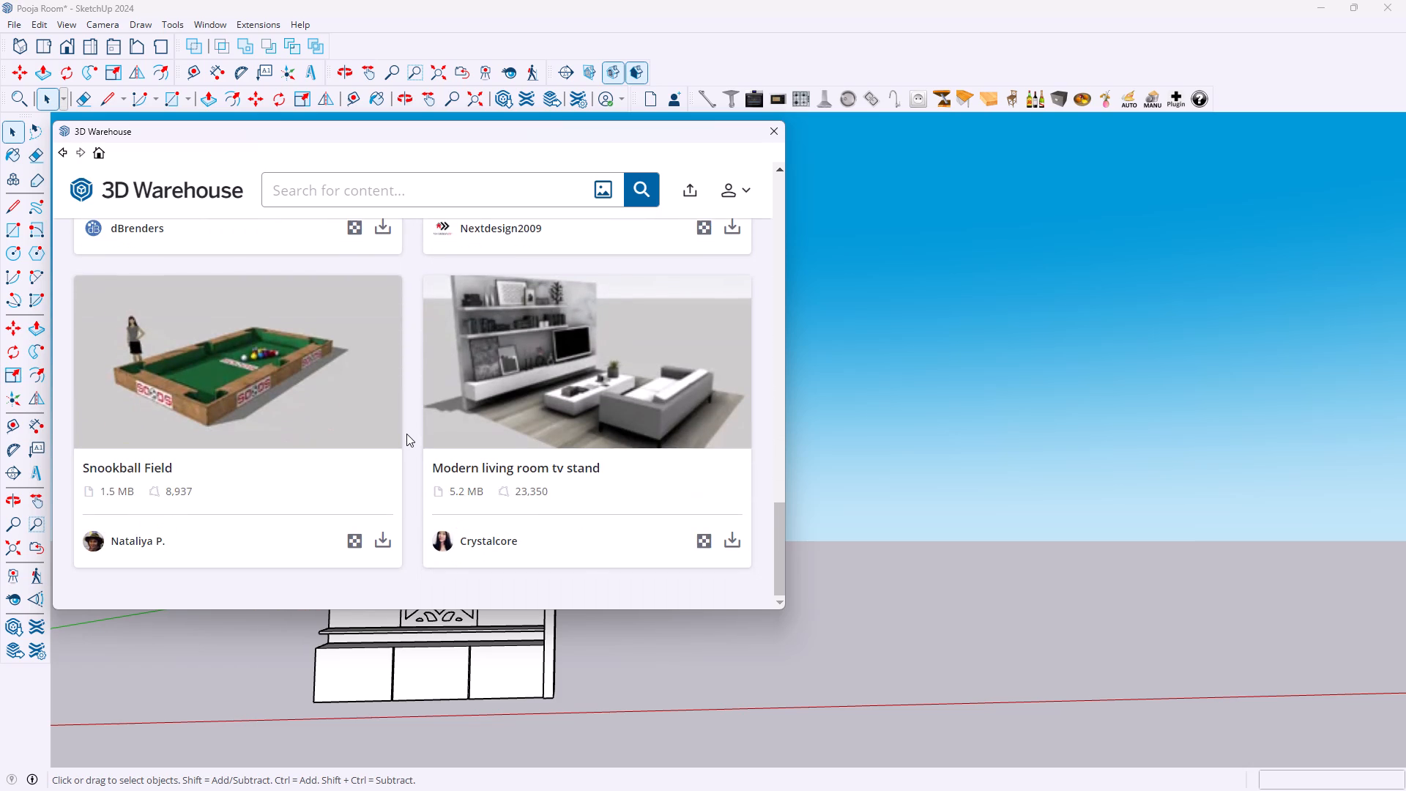
{"action": "scroll", "coordinate": [406, 434], "scroll_direction": "down", "scroll_amount": 1}
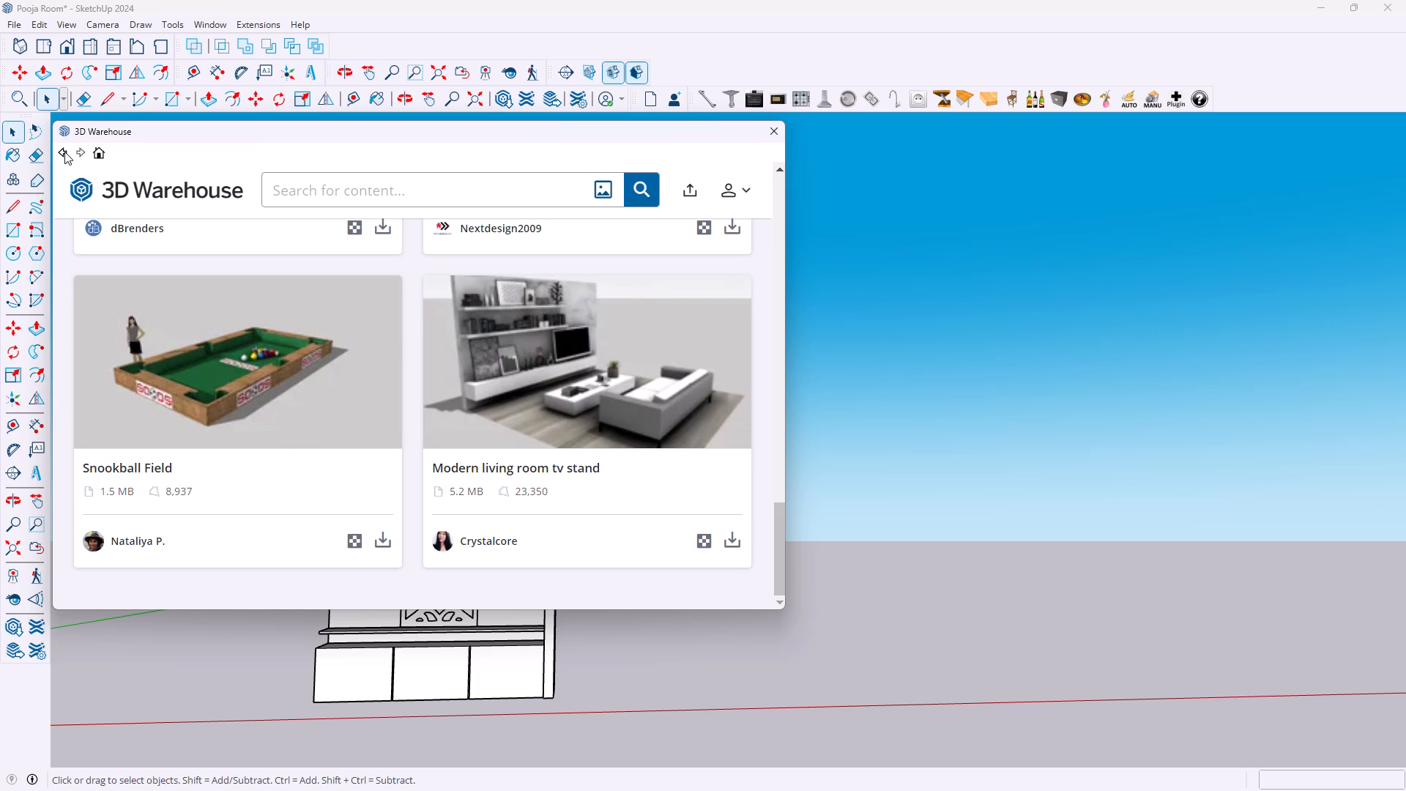
{"action": "left_click", "coordinate": [64, 152]}
Look through further decorative item collections for vases or ornaments suitable for the pooja unit.
{"action": "scroll", "coordinate": [261, 303], "scroll_direction": "down", "scroll_amount": 1}
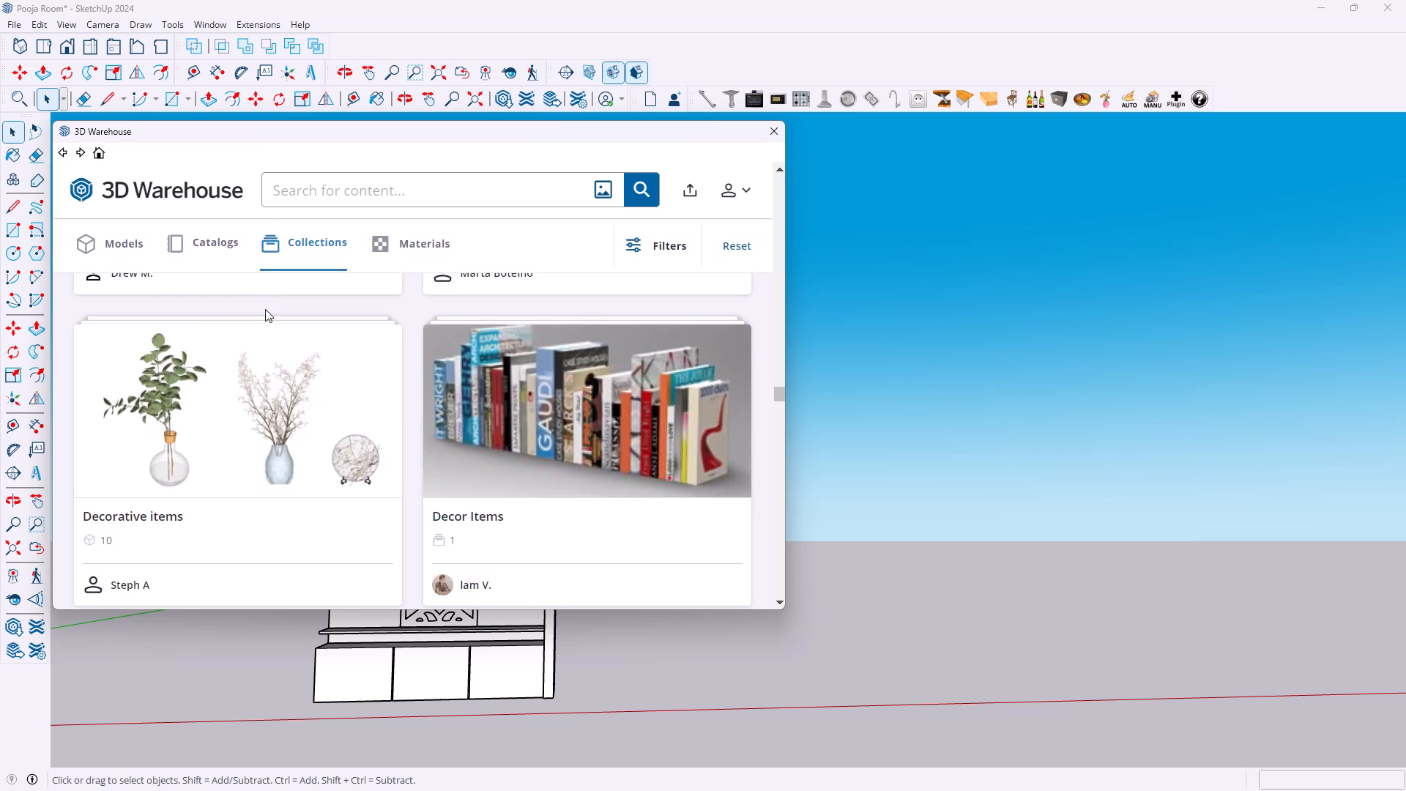
{"action": "scroll", "coordinate": [265, 309], "scroll_direction": "down", "scroll_amount": 4}
{"action": "scroll", "coordinate": [335, 399], "scroll_direction": "up", "scroll_amount": 1}
{"action": "scroll", "coordinate": [335, 399], "scroll_direction": "down", "scroll_amount": 4}
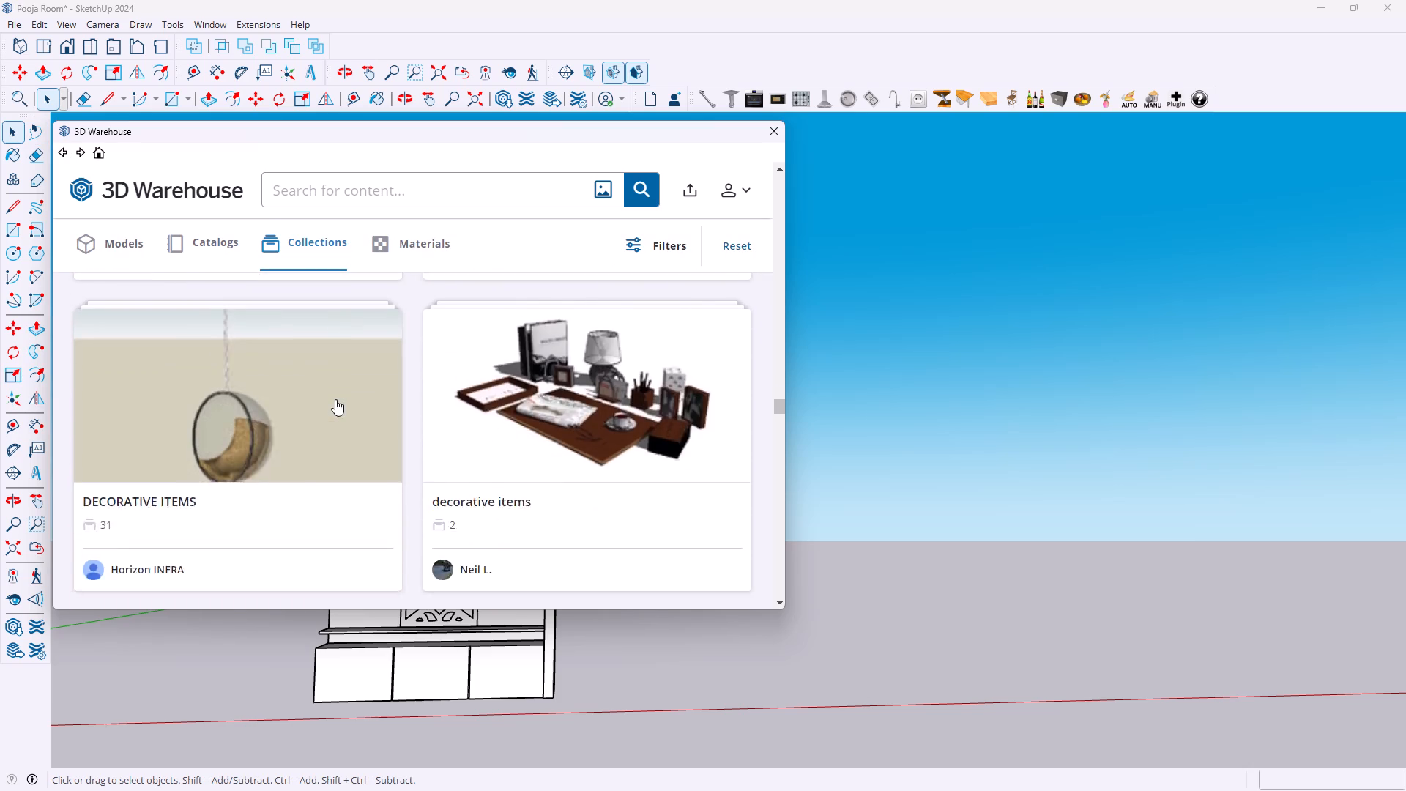
{"action": "scroll", "coordinate": [335, 399], "scroll_direction": "down", "scroll_amount": 6}
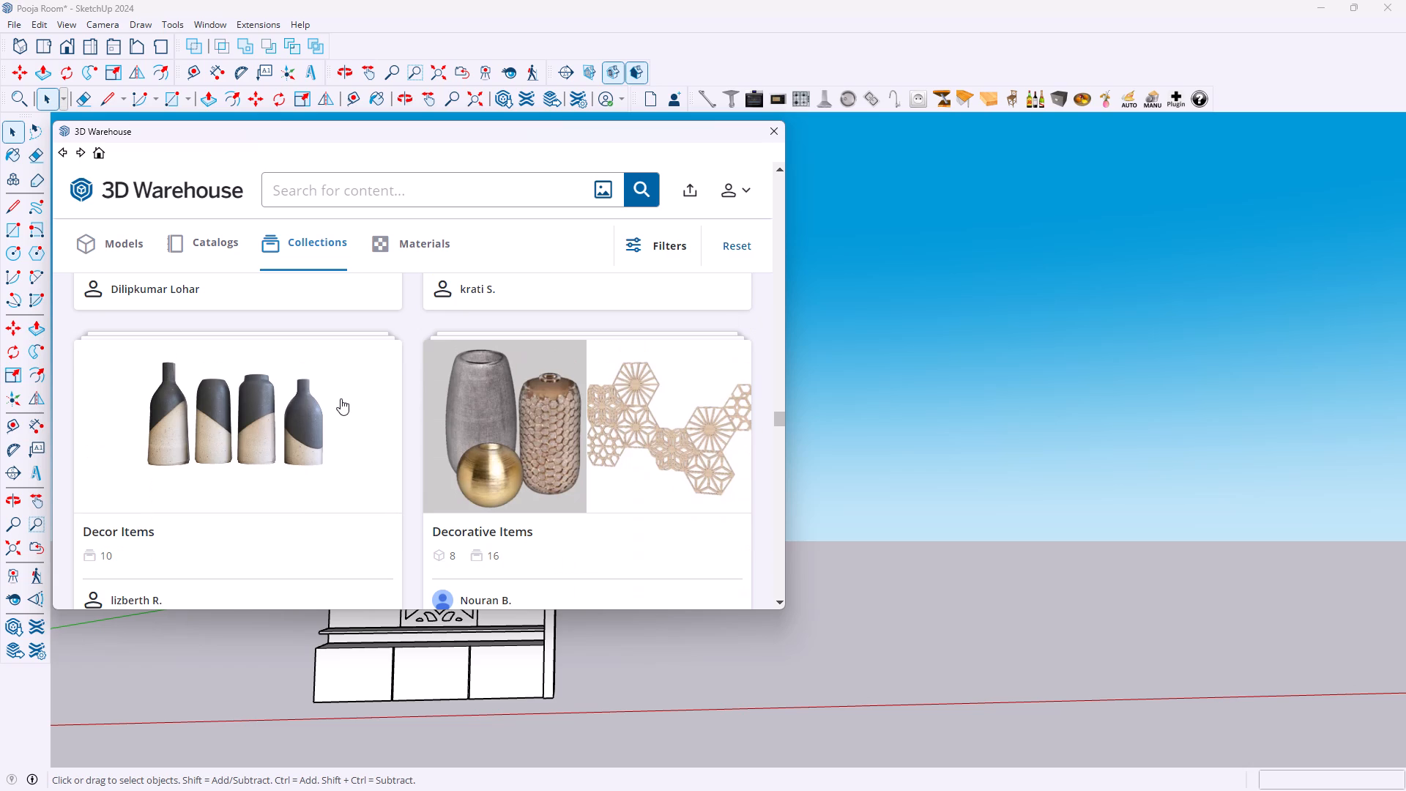
{"action": "scroll", "coordinate": [370, 413], "scroll_direction": "down", "scroll_amount": 1}
Open the "Decorative Items" collection showing grey, woven and gold vases, and examine its models for suitable decor.
{"action": "left_click", "coordinate": [593, 385]}
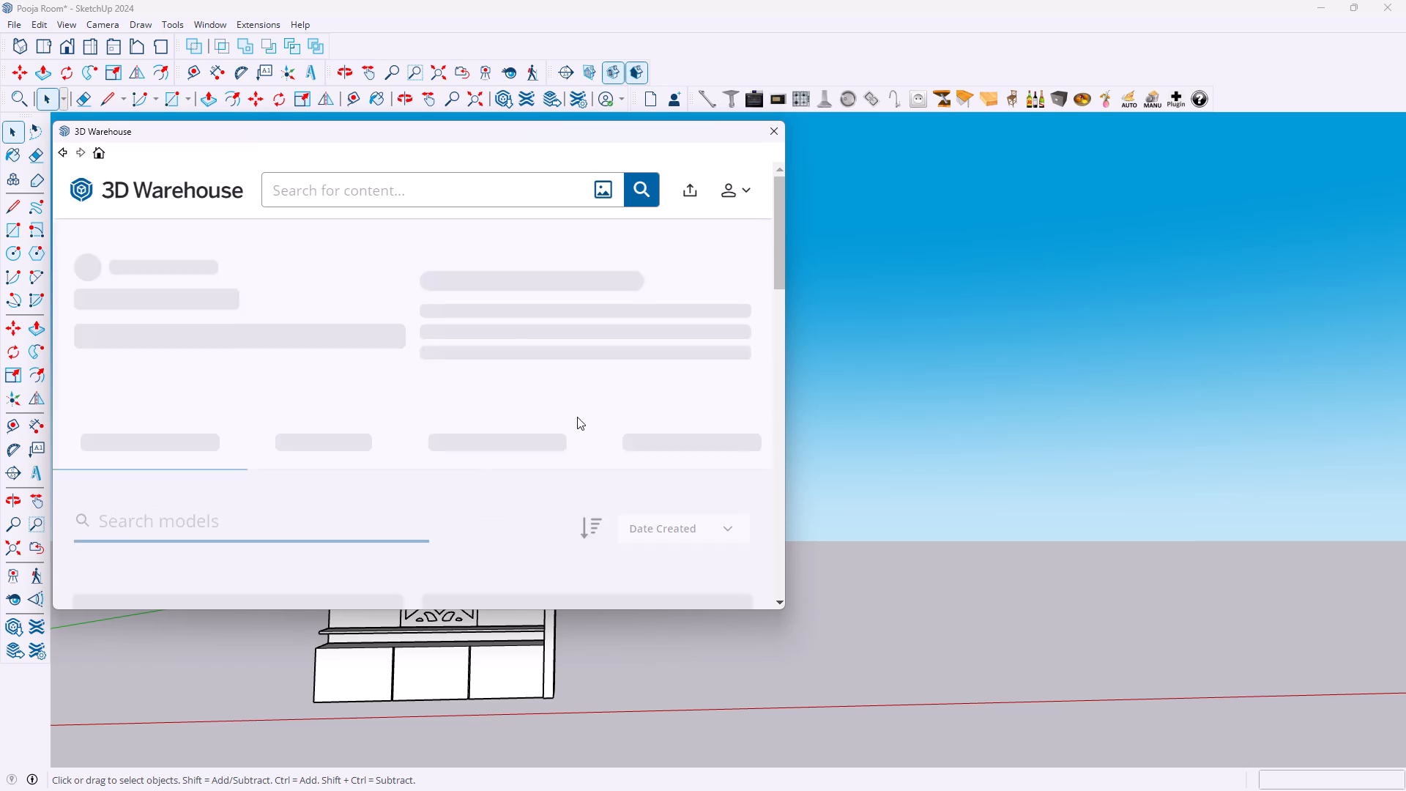
{"action": "scroll", "coordinate": [379, 426], "scroll_direction": "down", "scroll_amount": 4}
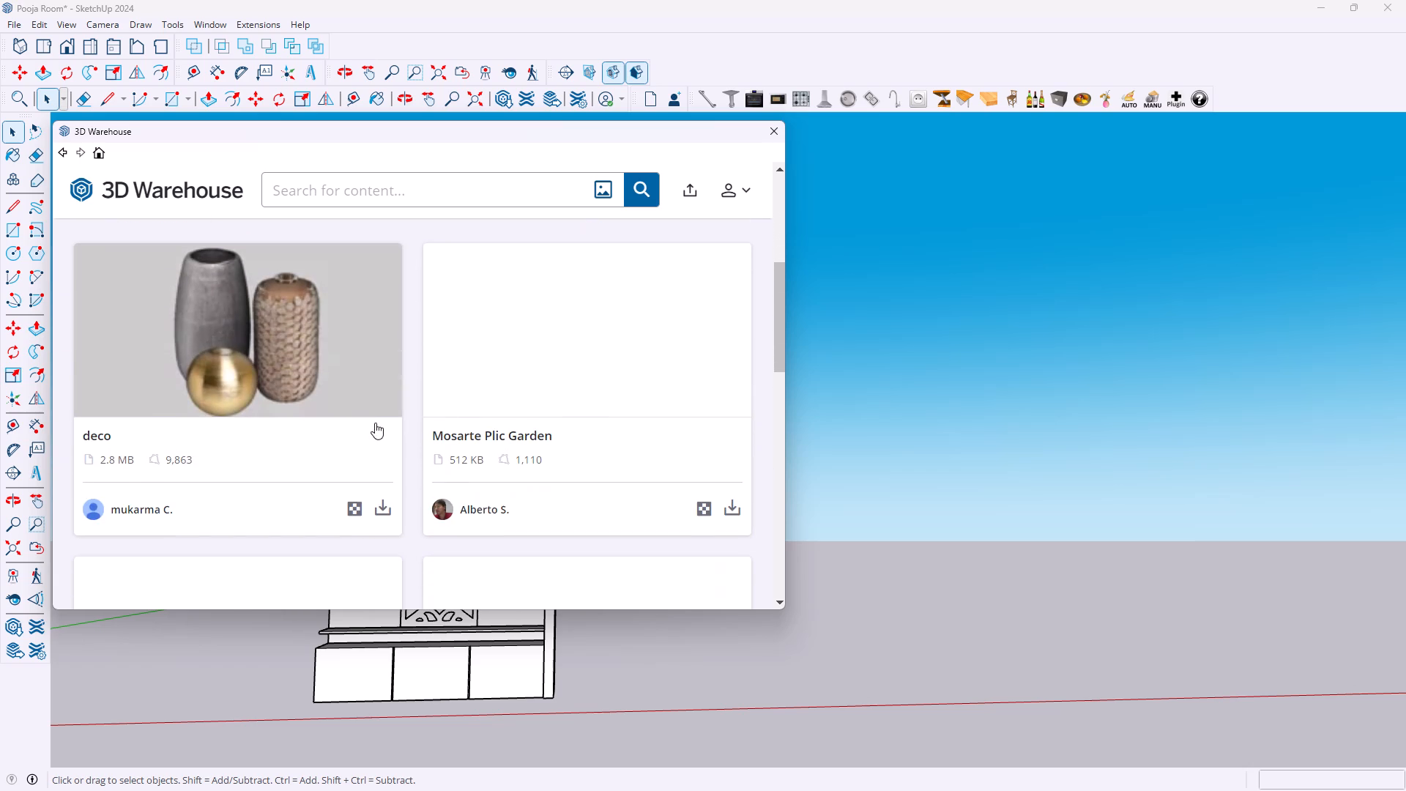
{"action": "scroll", "coordinate": [374, 423], "scroll_direction": "down", "scroll_amount": 4}
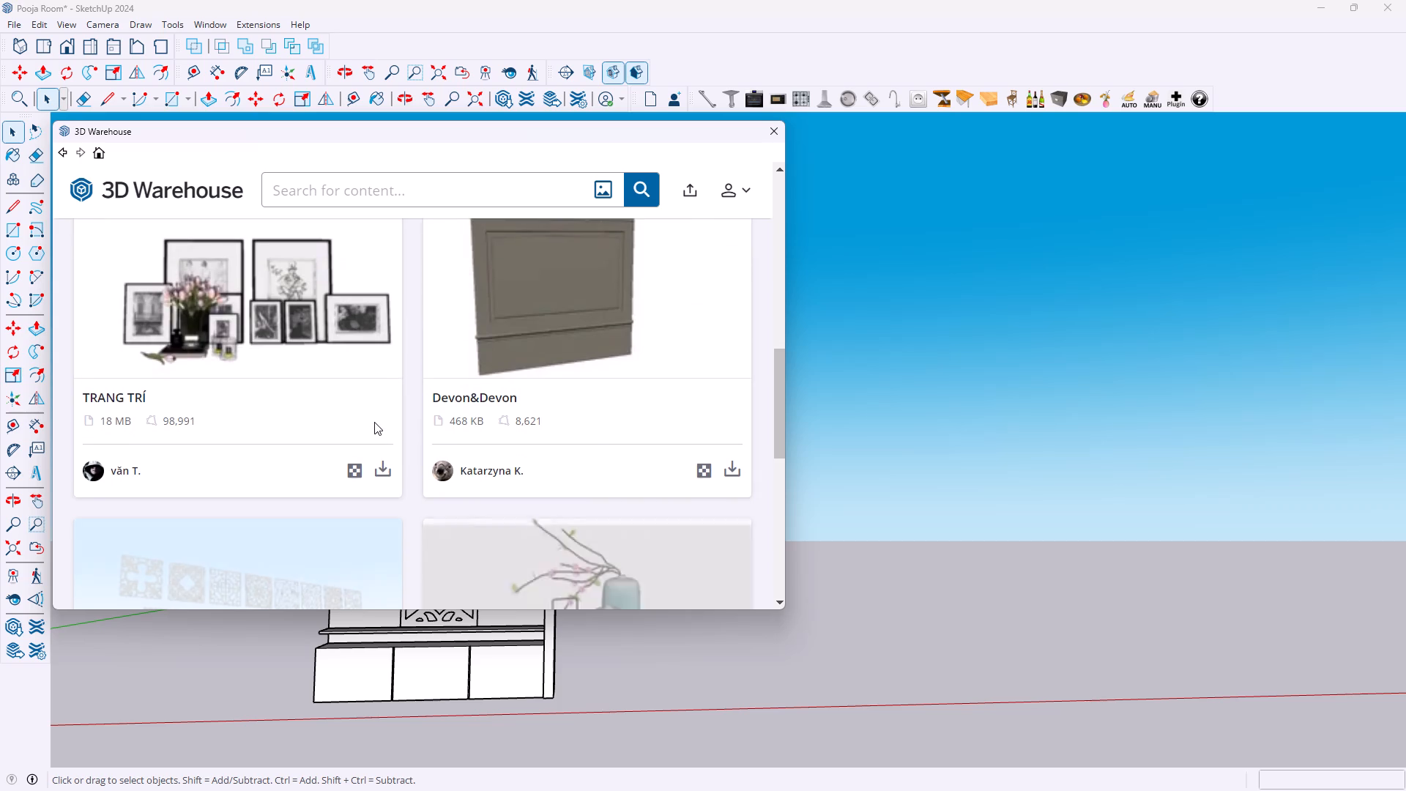
{"action": "scroll", "coordinate": [374, 420], "scroll_direction": "down", "scroll_amount": 4}
{"action": "scroll", "coordinate": [374, 420], "scroll_direction": "up", "scroll_amount": 1}
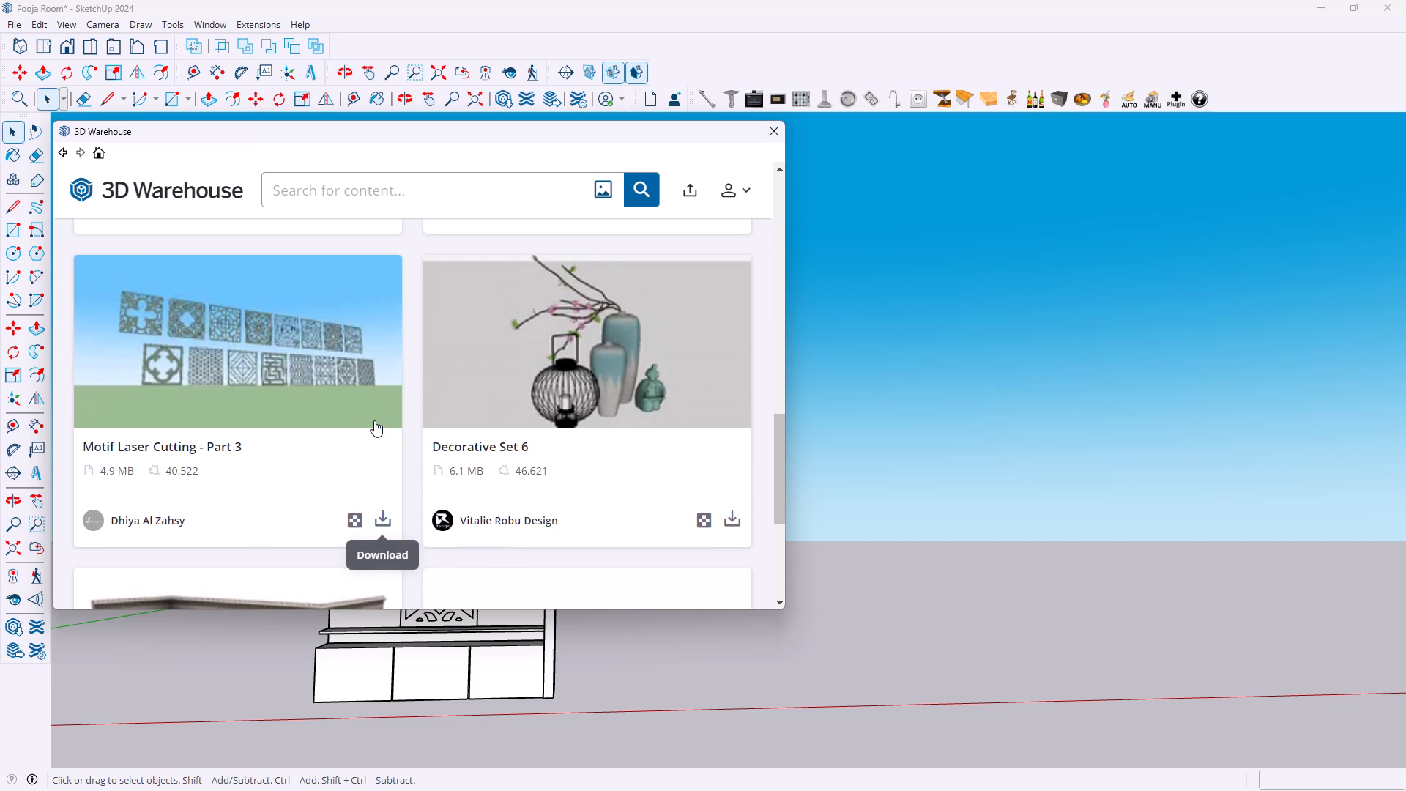
{"action": "scroll", "coordinate": [374, 420], "scroll_direction": "down", "scroll_amount": 3}
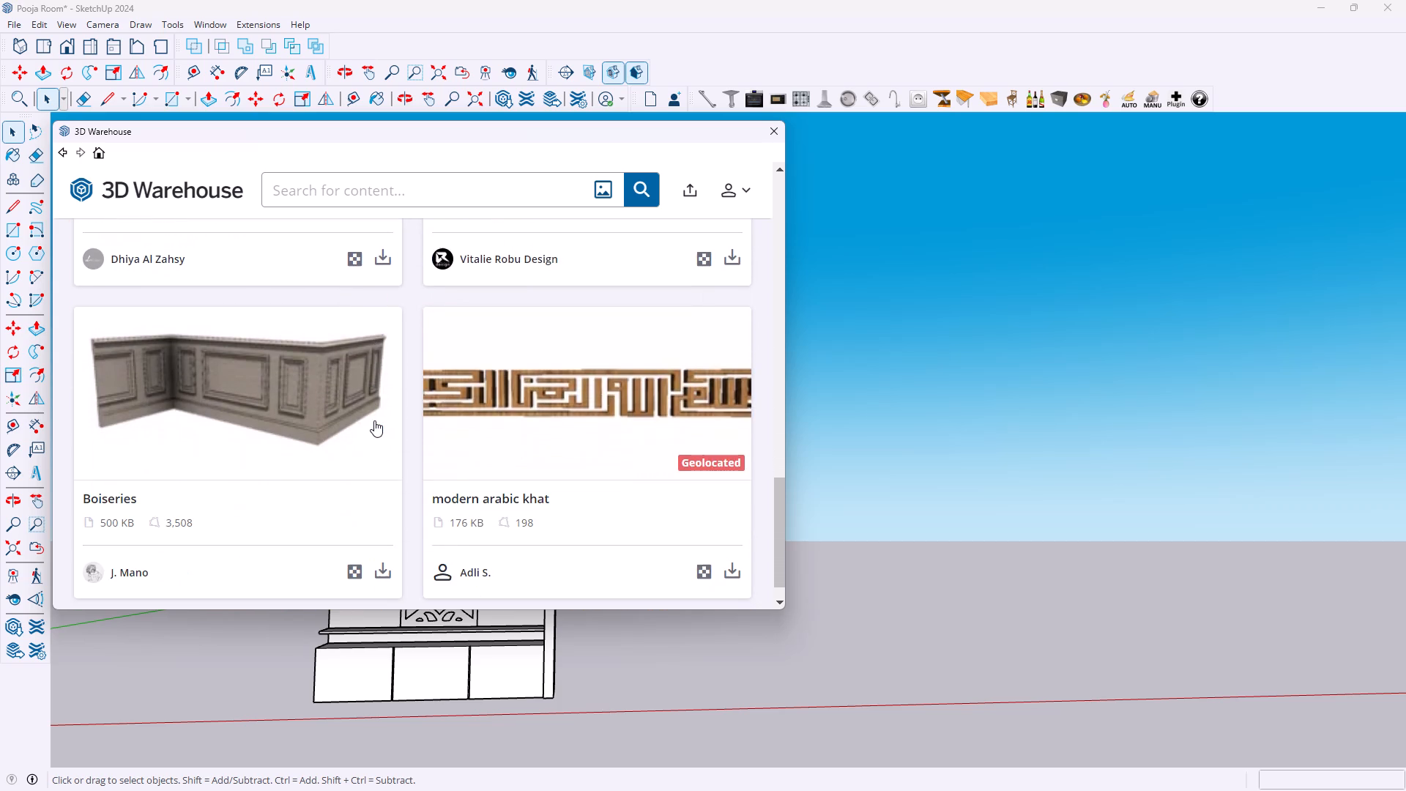
{"action": "scroll", "coordinate": [374, 420], "scroll_direction": "down", "scroll_amount": 4}
{"action": "scroll", "coordinate": [373, 422], "scroll_direction": "up", "scroll_amount": 9}
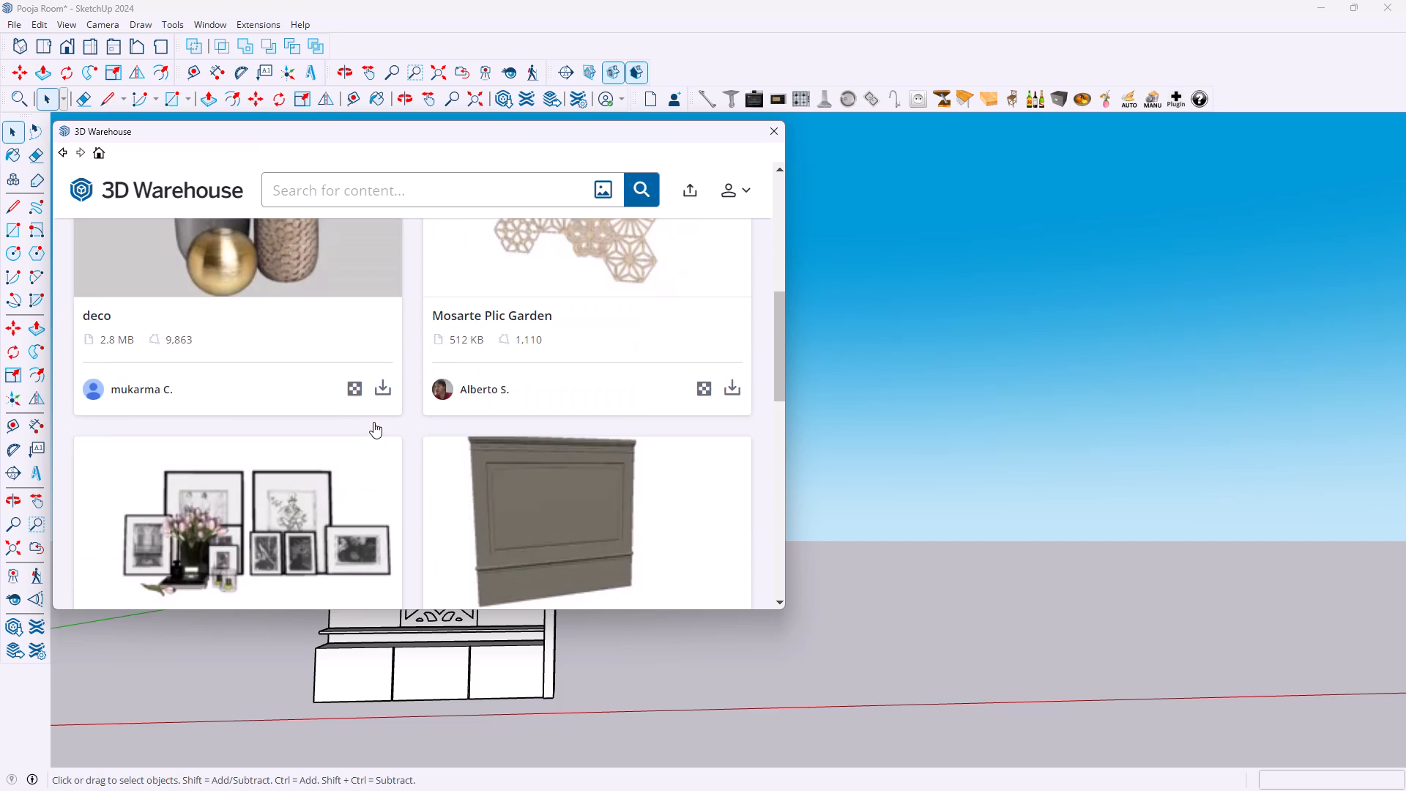
{"action": "scroll", "coordinate": [373, 423], "scroll_direction": "up", "scroll_amount": 3}
{"action": "scroll", "coordinate": [373, 423], "scroll_direction": "down", "scroll_amount": 1}
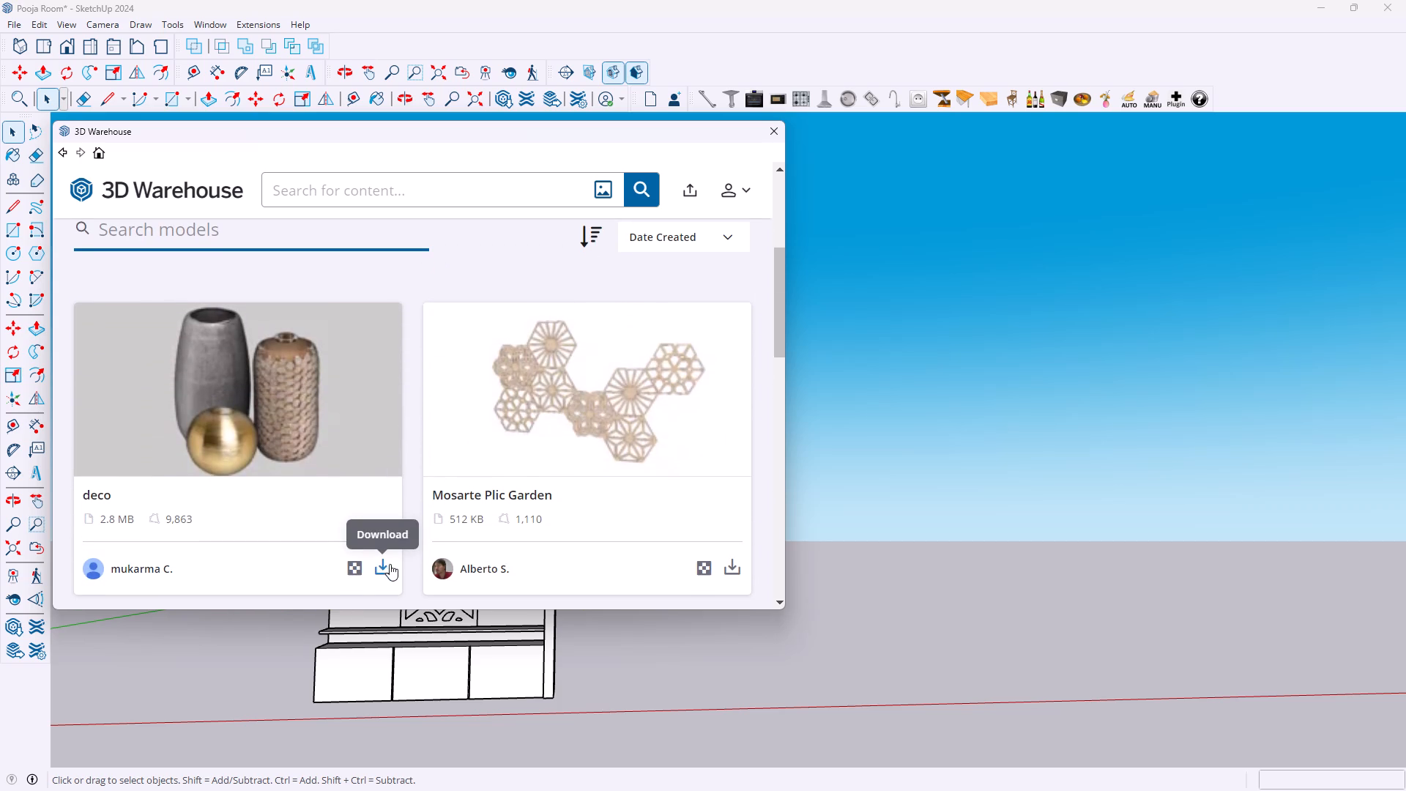
Start downloading the "deco" vase model and create a folder named dec inside the 3D Objects folder.
{"action": "left_click", "coordinate": [389, 564]}
{"action": "left_click", "coordinate": [426, 387]}
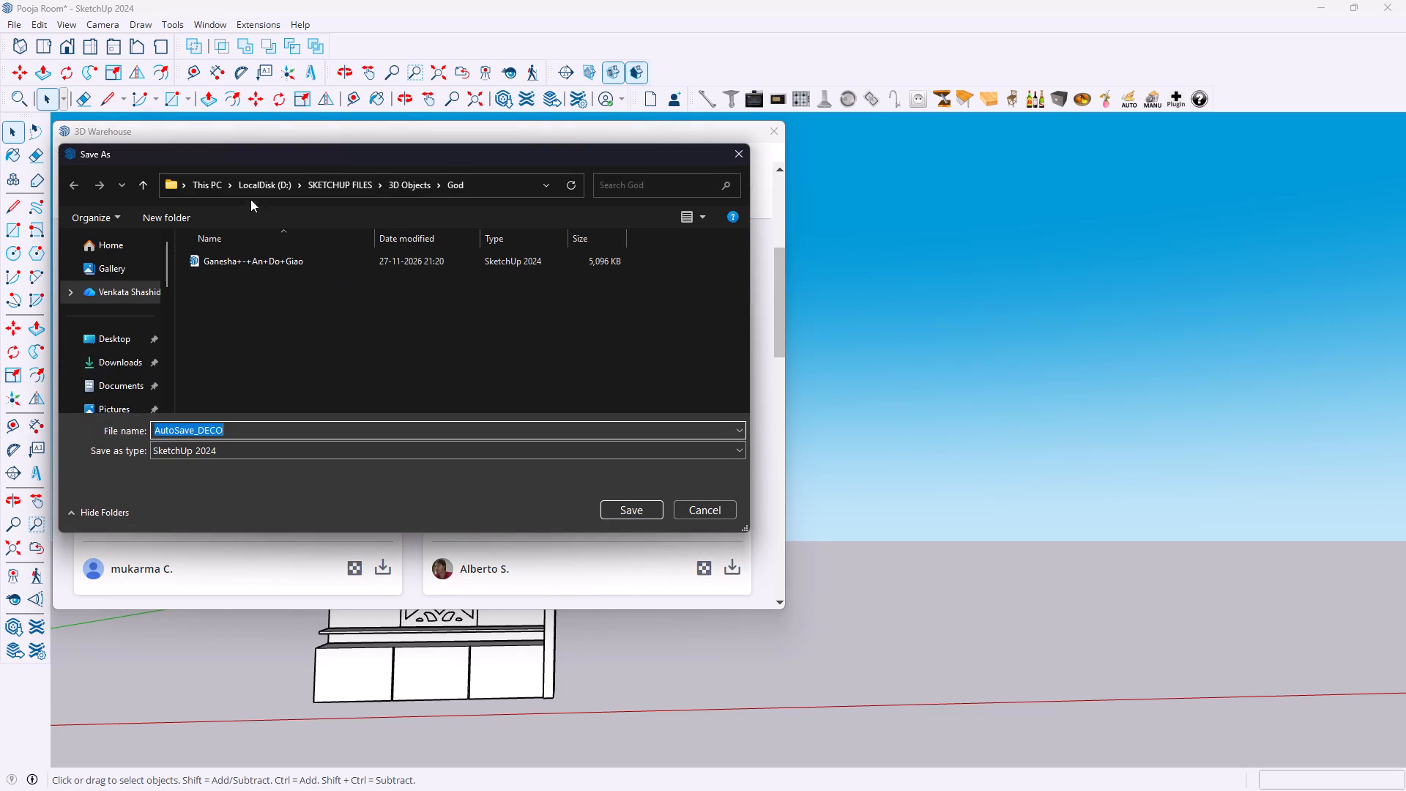
{"action": "left_click", "coordinate": [152, 181]}
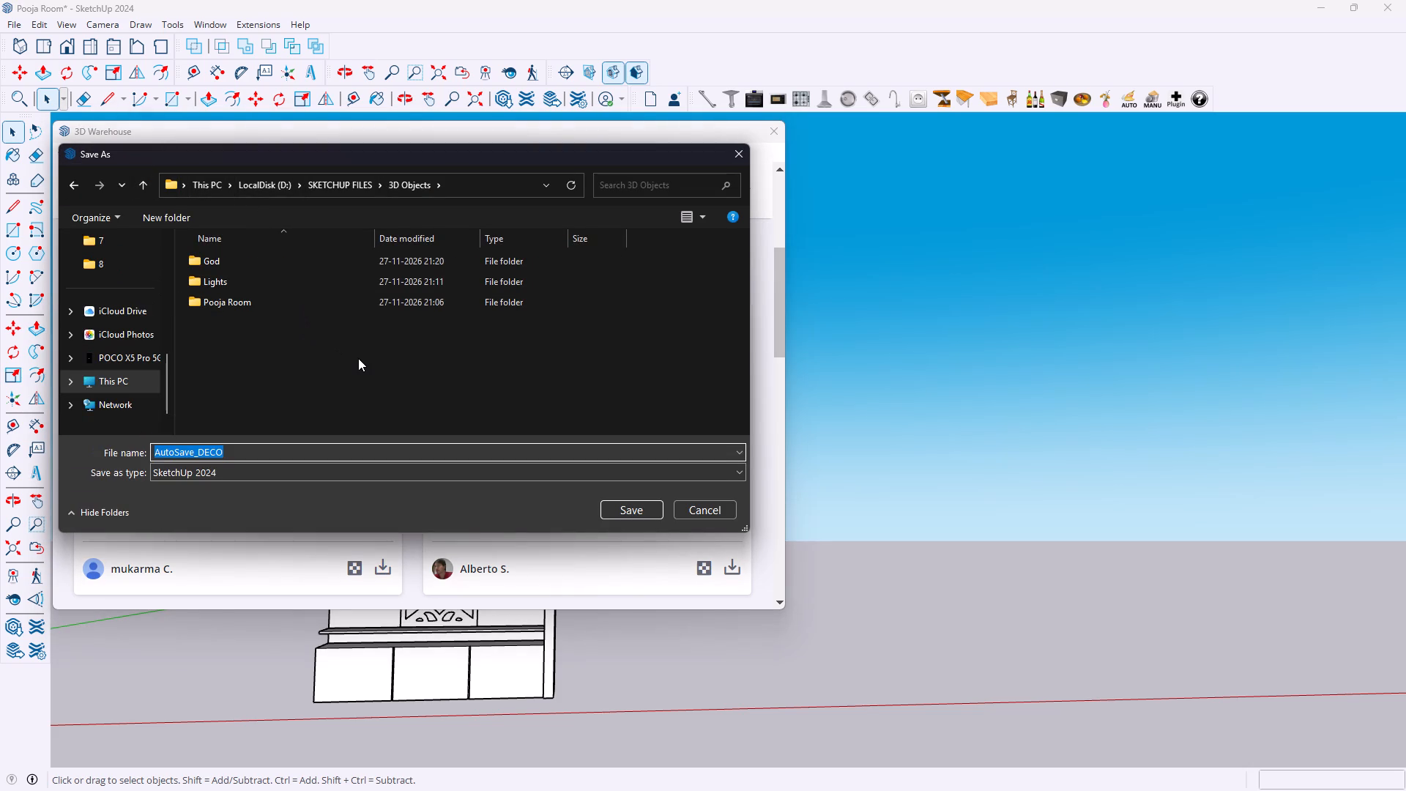
{"action": "key", "text": "ctrl+shift+n"}
{"action": "type", "text": "dec"}
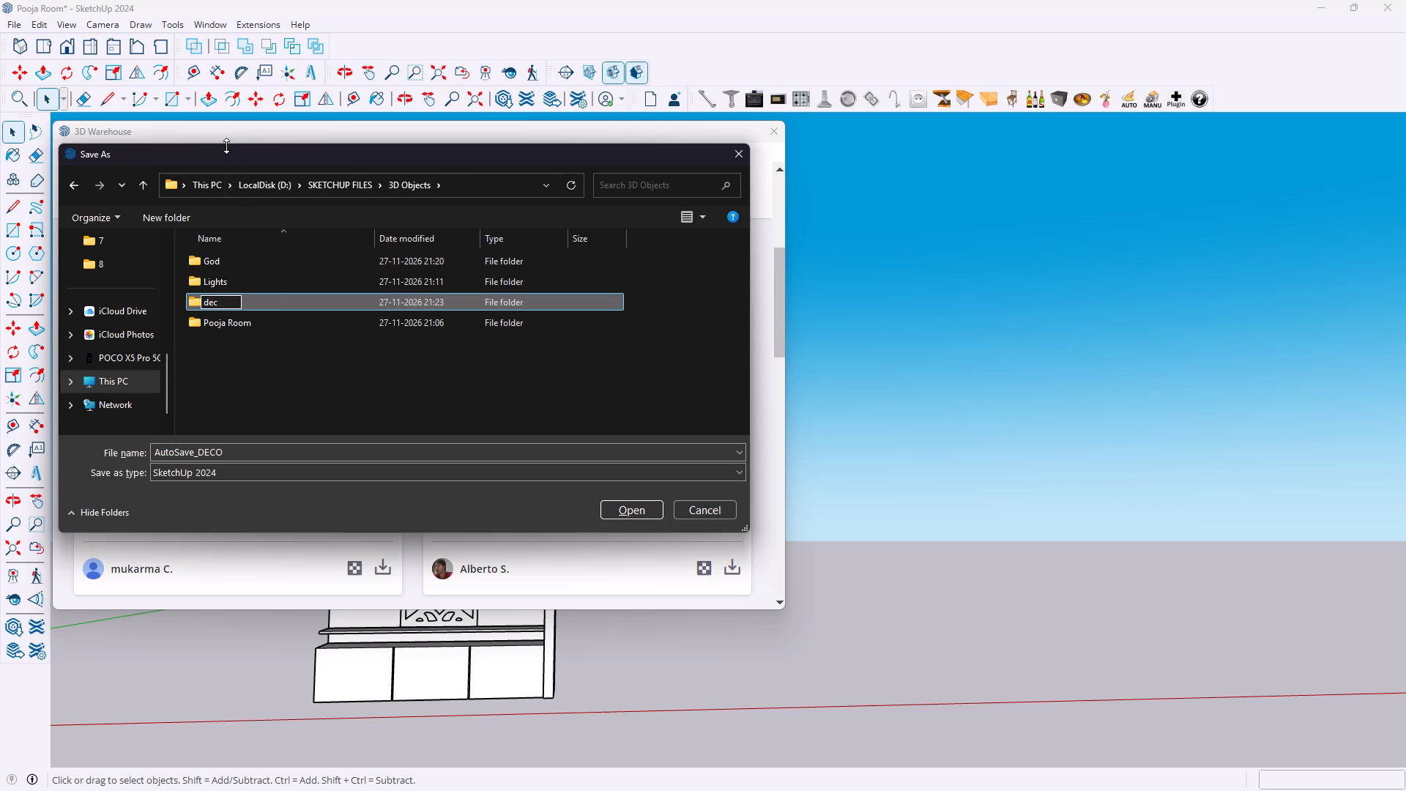
{"action": "left_click_drag", "start_coordinate": [243, 157], "coordinate": [543, 214]}
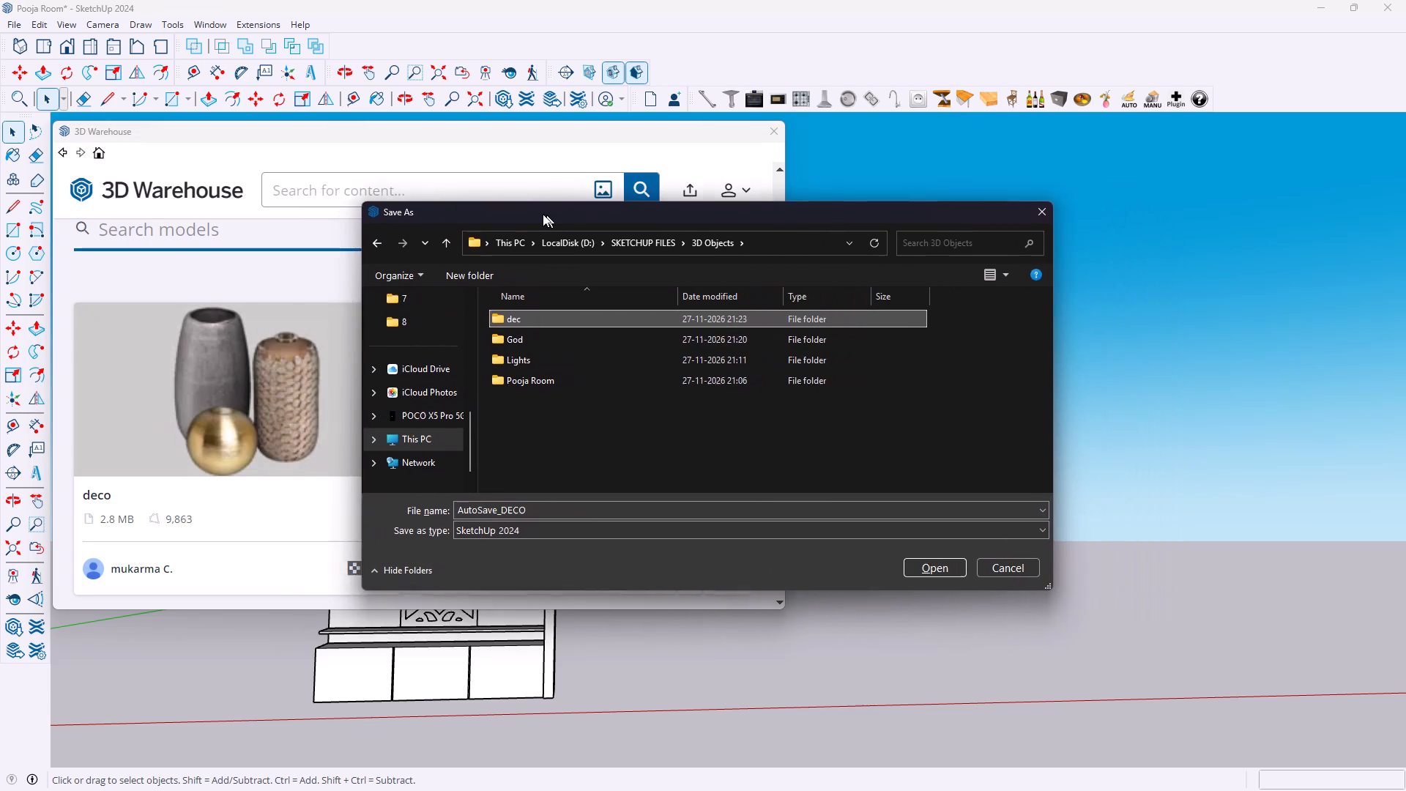
{"action": "left_click_drag", "start_coordinate": [543, 214], "coordinate": [345, 190]}
Rename the dec folder as Decorate Items.
{"action": "right_click", "coordinate": [338, 297]}
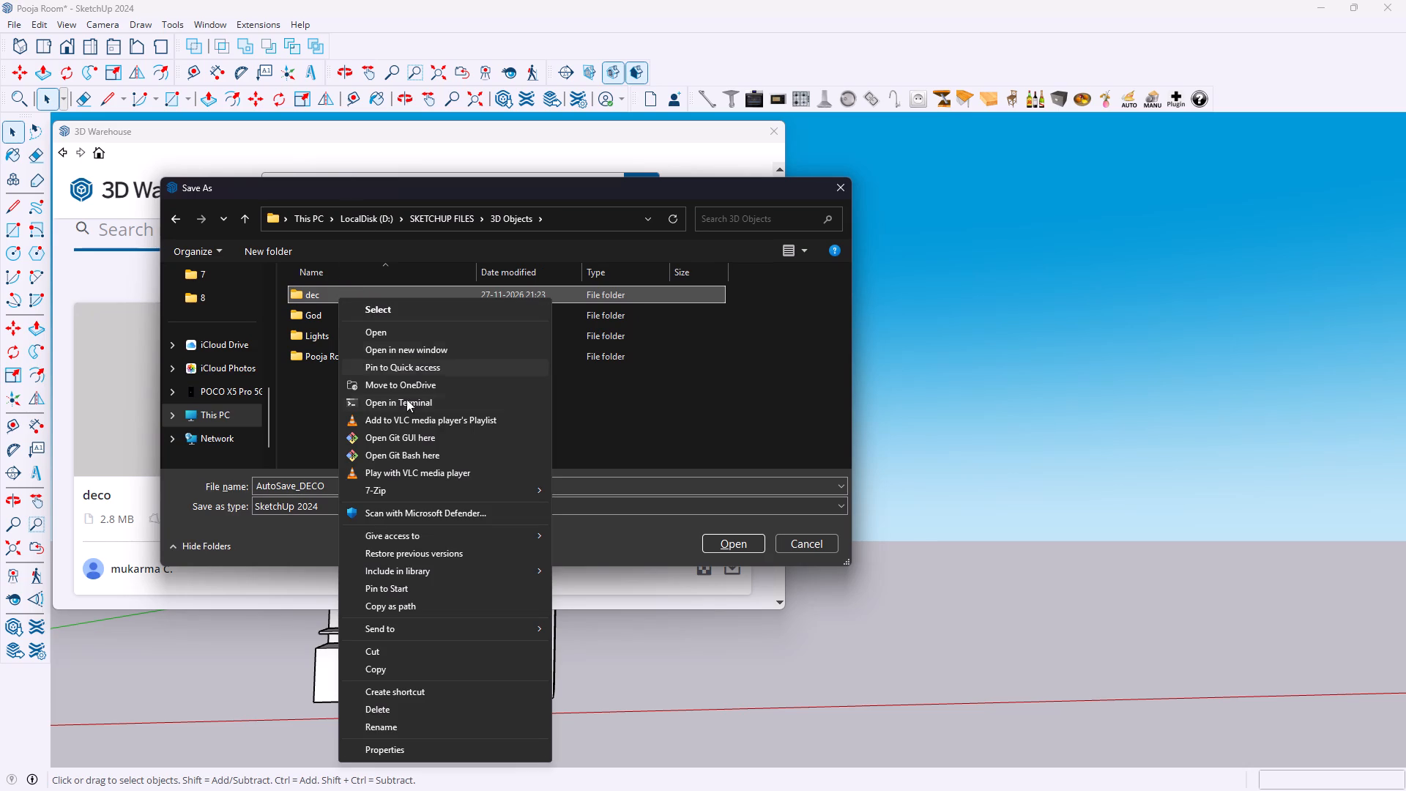
{"action": "left_click", "coordinate": [388, 729]}
{"action": "key", "text": "d"}
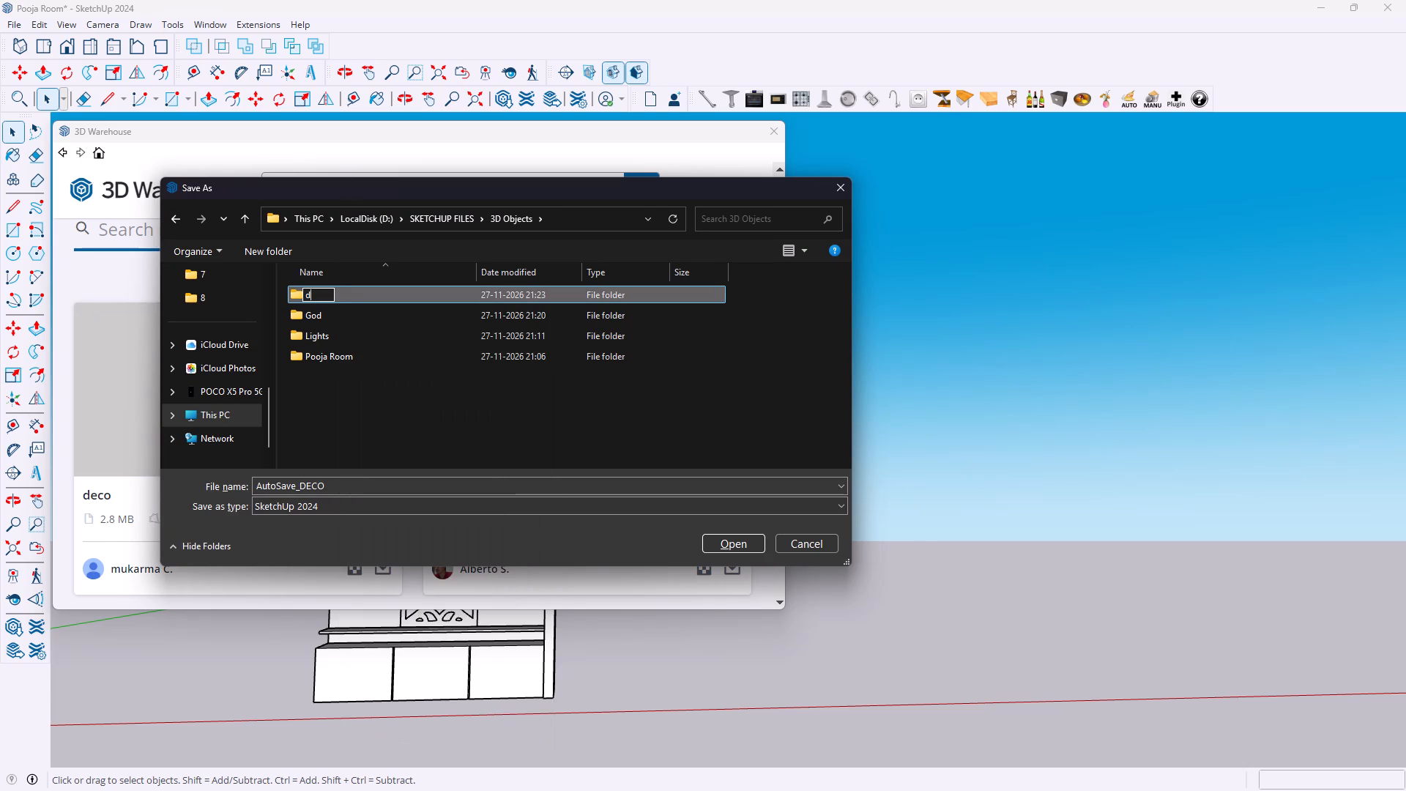
{"action": "key", "text": "BackSpace"}
{"action": "key", "text": "BackSpace"}
{"action": "key", "text": "BackSpace"}
{"action": "type", "text": "Decorate Items"}
{"action": "key", "text": "Return"}
Save the vase model as AutoSave_DECO, a SketchUp 2024 file, in the Decorate Items folder.
{"action": "key", "text": "Return"}
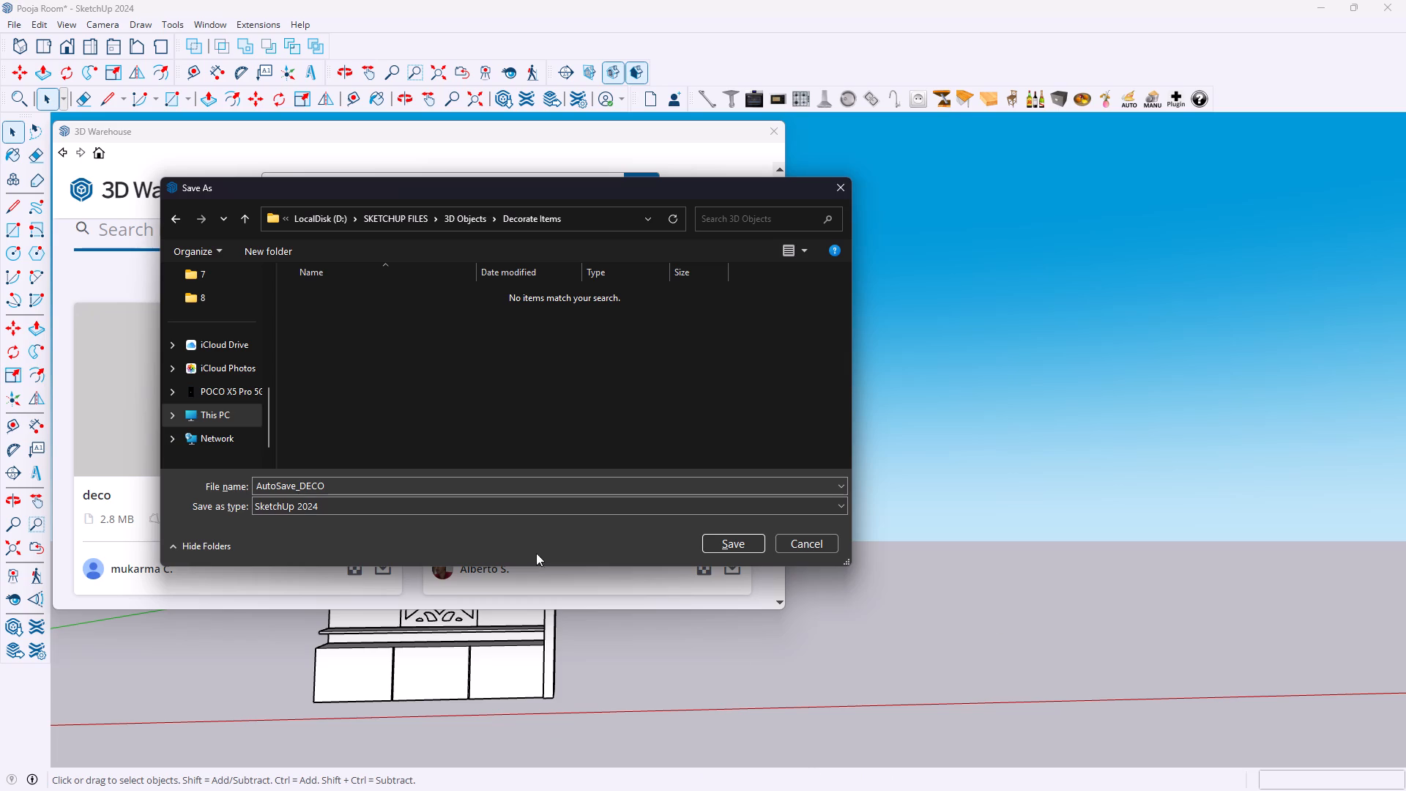
{"action": "left_click", "coordinate": [712, 543]}
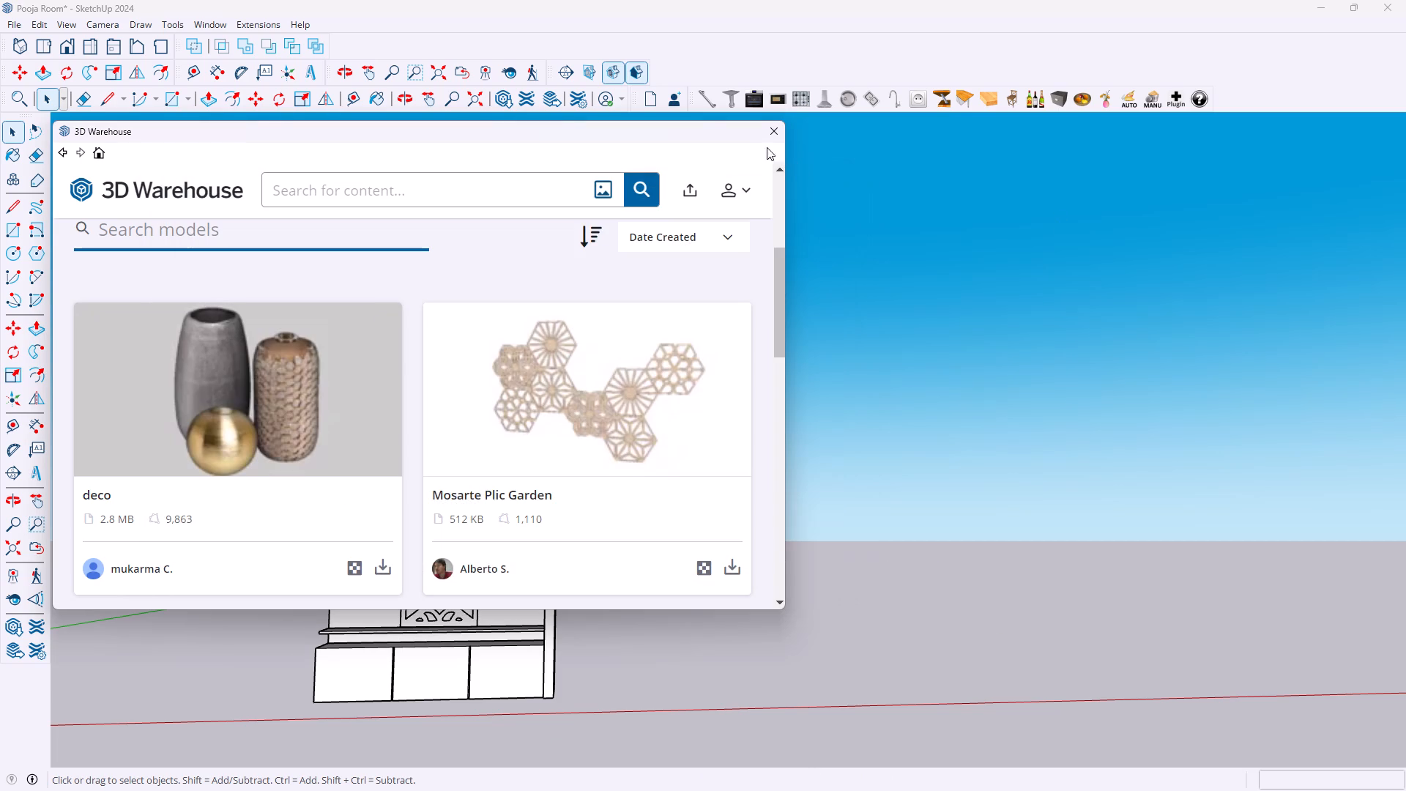
Return to the collections, open "DECOR ITEMS" showing oval mirrors and brass wall discs, and examine its models.
{"action": "scroll", "coordinate": [585, 265], "scroll_direction": "down", "scroll_amount": 4}
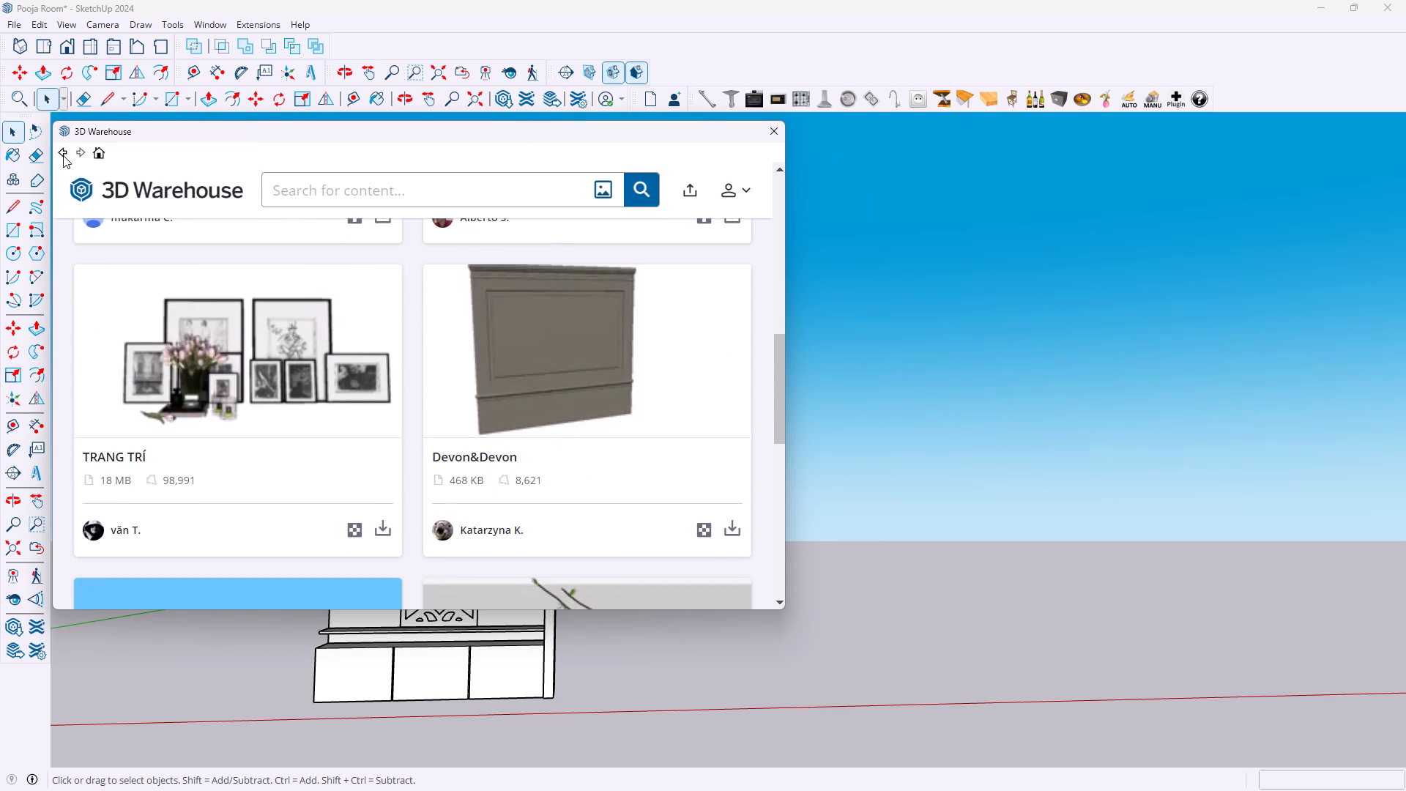
{"action": "left_click", "coordinate": [63, 155]}
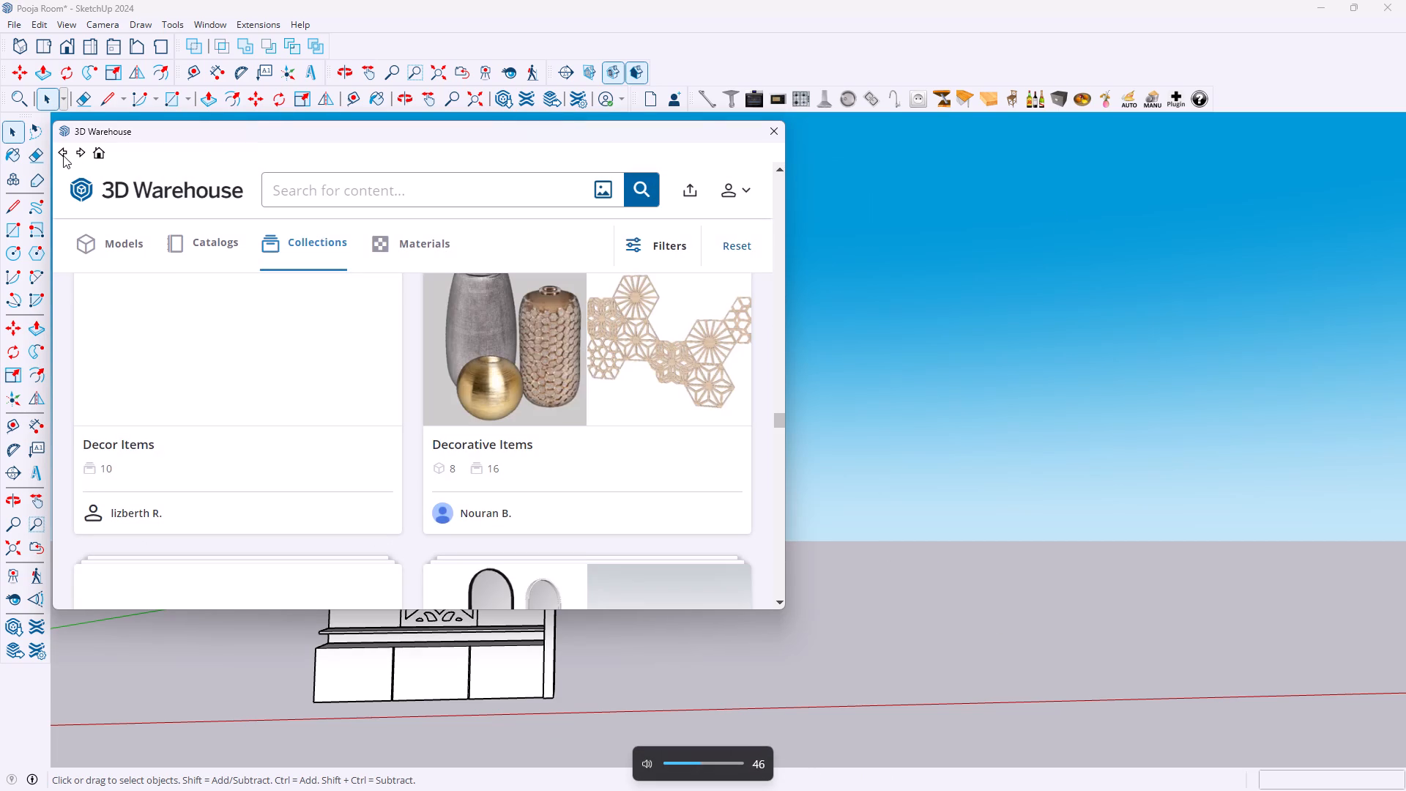
{"action": "scroll", "coordinate": [251, 179], "scroll_direction": "down", "scroll_amount": 3}
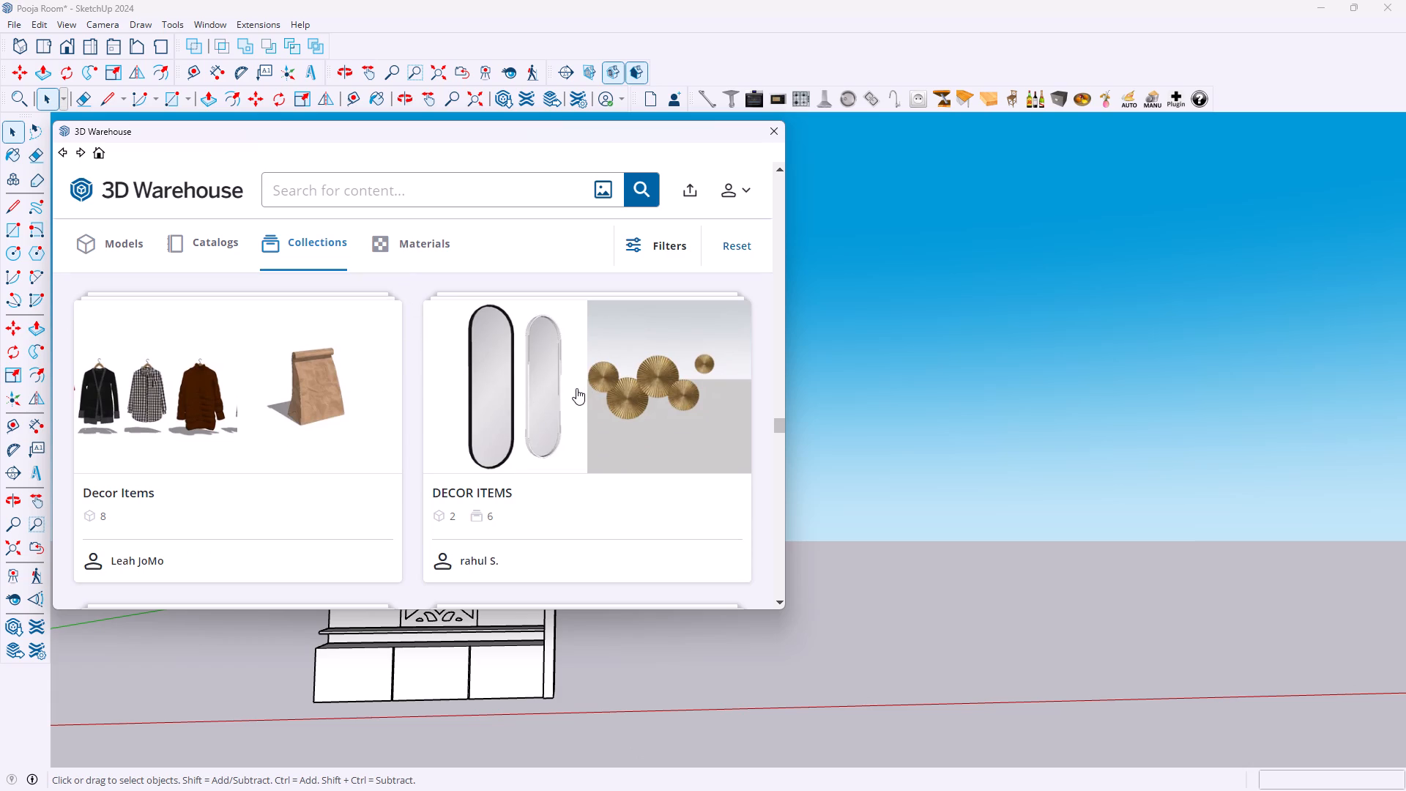
{"action": "left_click", "coordinate": [543, 401]}
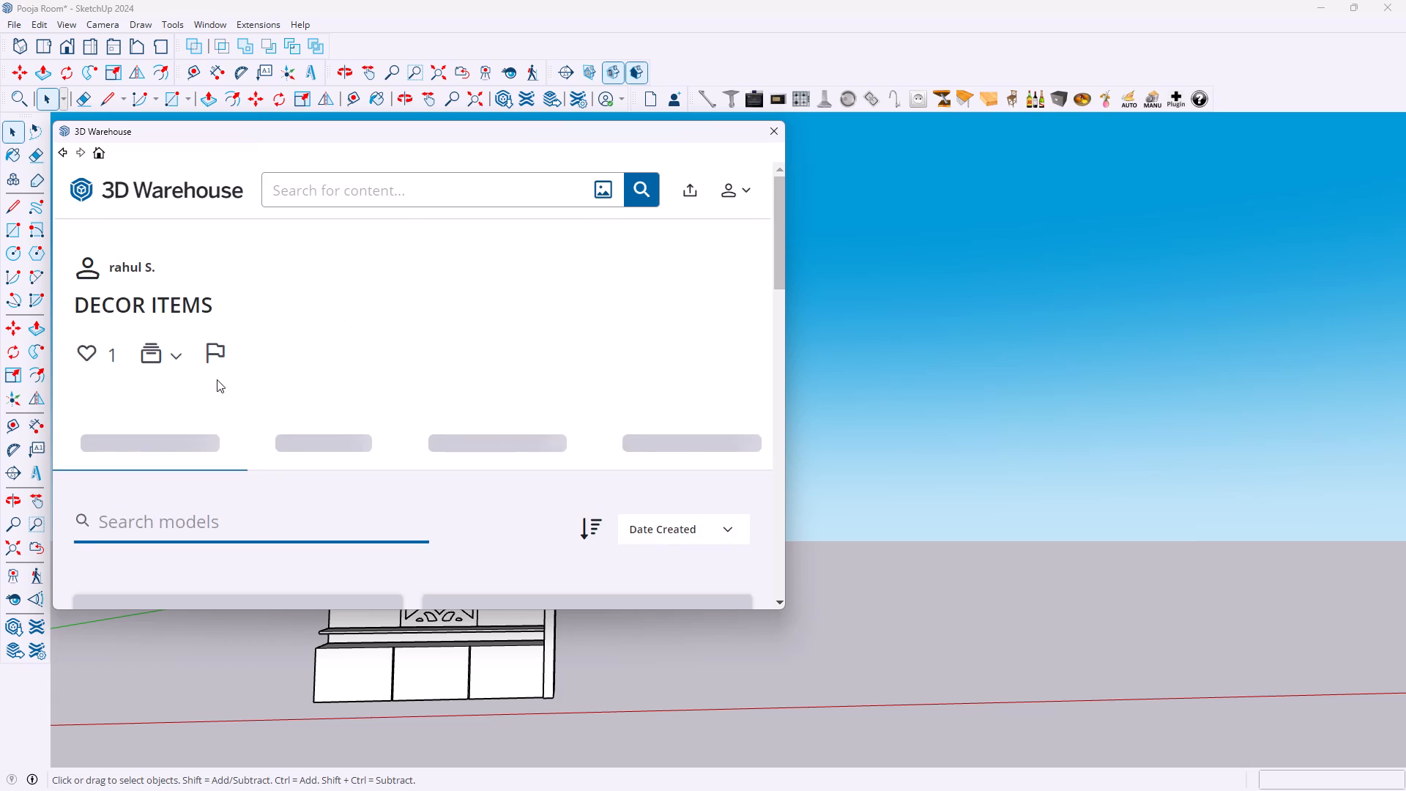
{"action": "scroll", "coordinate": [240, 372], "scroll_direction": "down", "scroll_amount": 3}
{"action": "scroll", "coordinate": [297, 355], "scroll_direction": "down", "scroll_amount": 1}
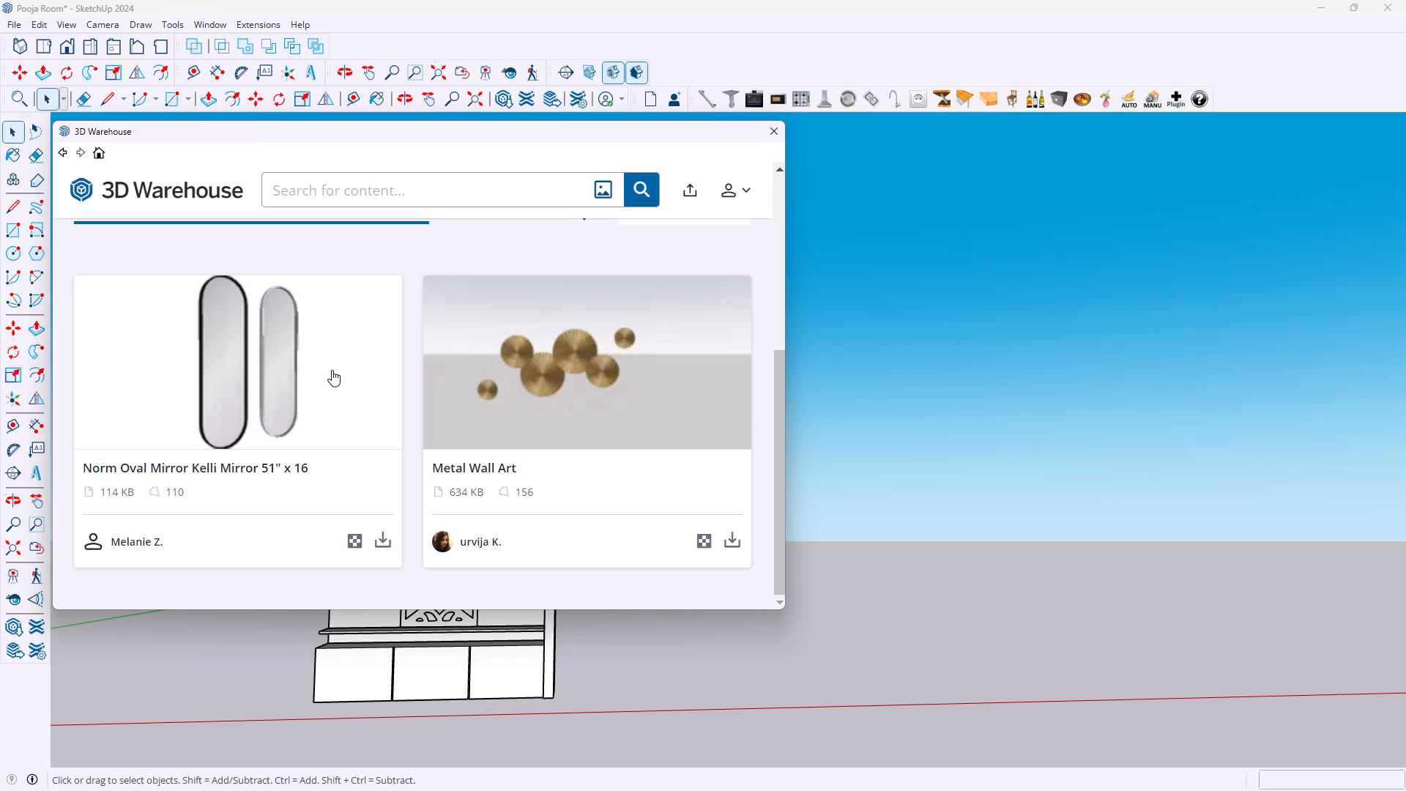
{"action": "scroll", "coordinate": [332, 368], "scroll_direction": "down", "scroll_amount": 3}
Return from the DECOR ITEMS collection to the decor collections and examine further collections for suitable items.
{"action": "scroll", "coordinate": [316, 355], "scroll_direction": "up", "scroll_amount": 1}
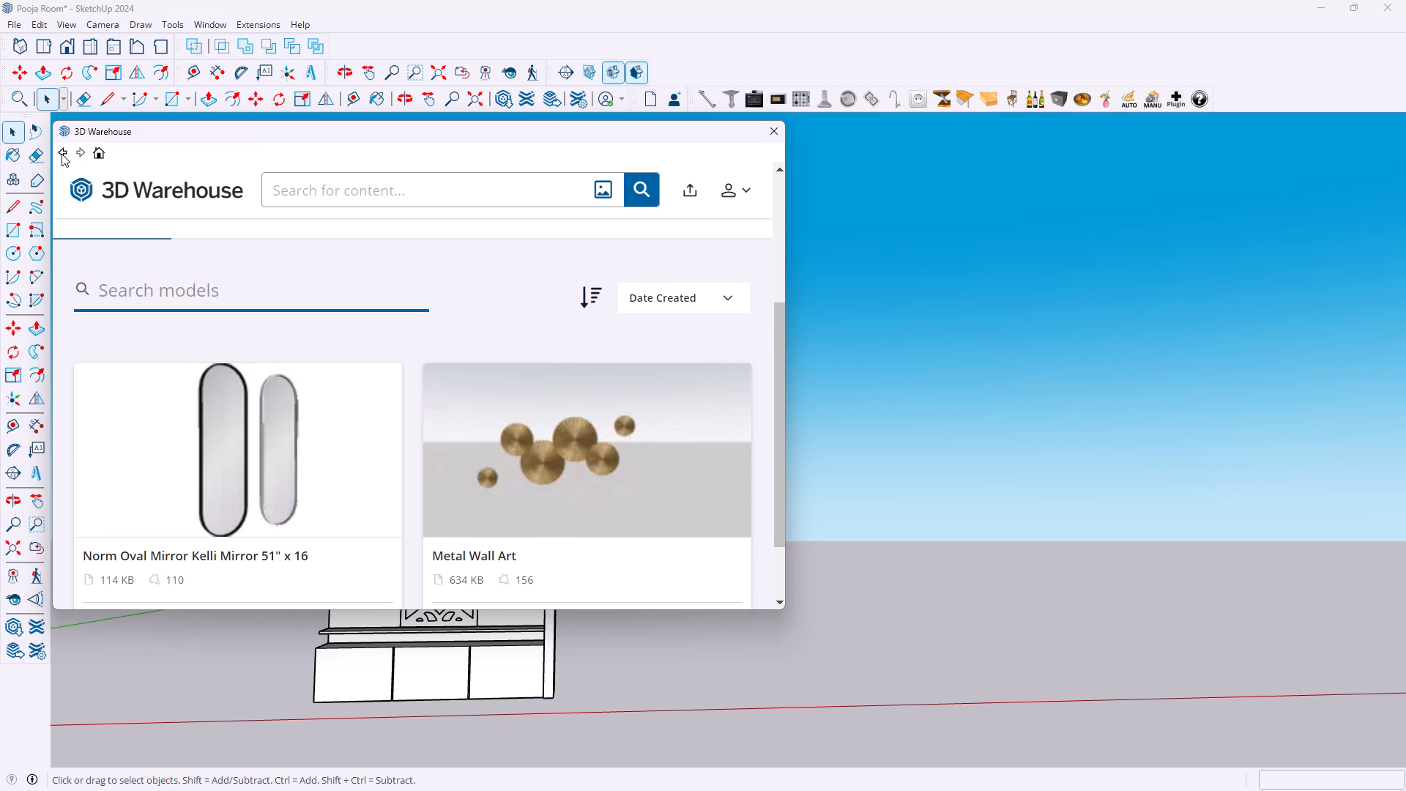
{"action": "left_click", "coordinate": [62, 154]}
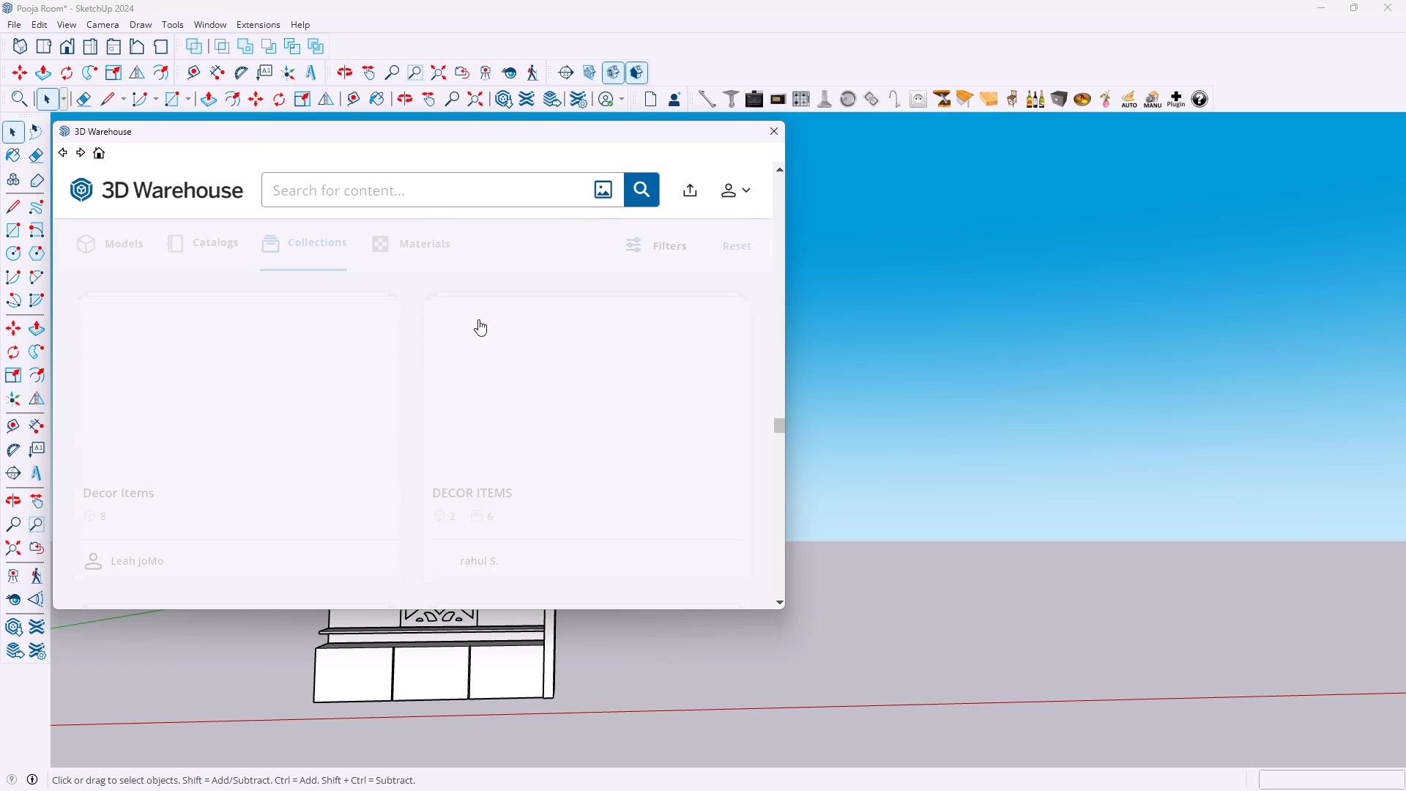
{"action": "scroll", "coordinate": [521, 319], "scroll_direction": "down", "scroll_amount": 3}
{"action": "scroll", "coordinate": [528, 321], "scroll_direction": "up", "scroll_amount": 2}
{"action": "scroll", "coordinate": [528, 321], "scroll_direction": "down", "scroll_amount": 1}
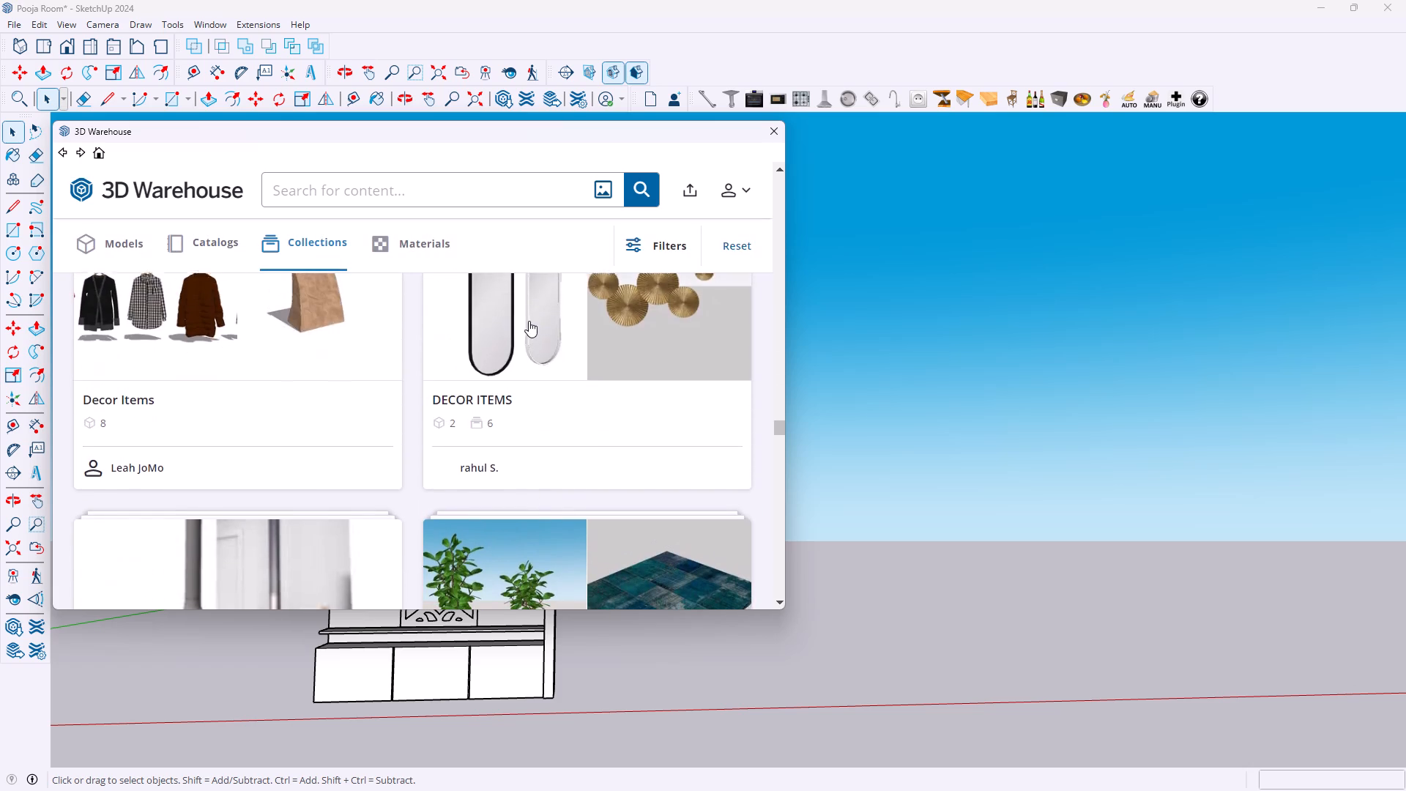
{"action": "scroll", "coordinate": [529, 321], "scroll_direction": "down", "scroll_amount": 5}
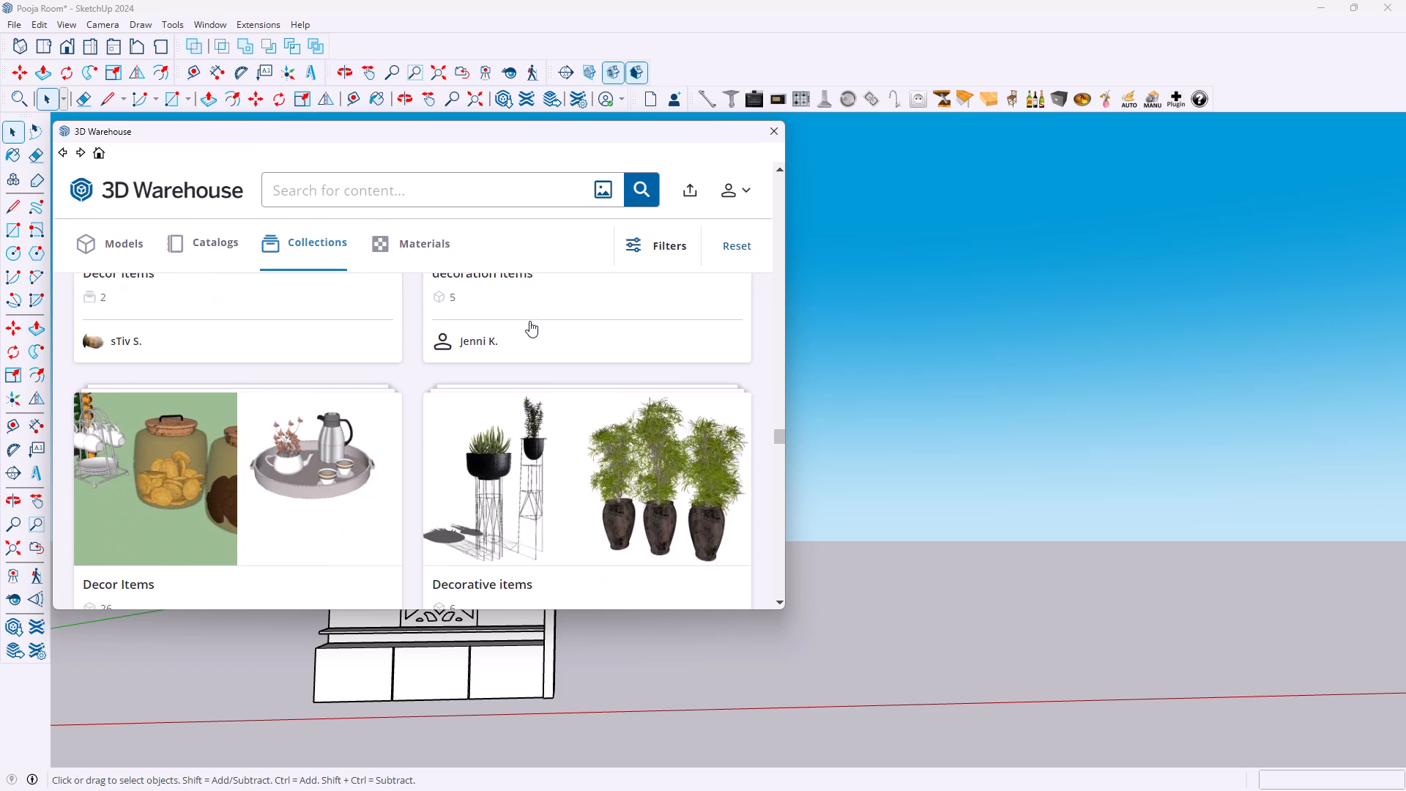
{"action": "scroll", "coordinate": [529, 321], "scroll_direction": "down", "scroll_amount": 13}
{"action": "scroll", "coordinate": [530, 323], "scroll_direction": "up", "scroll_amount": 3}
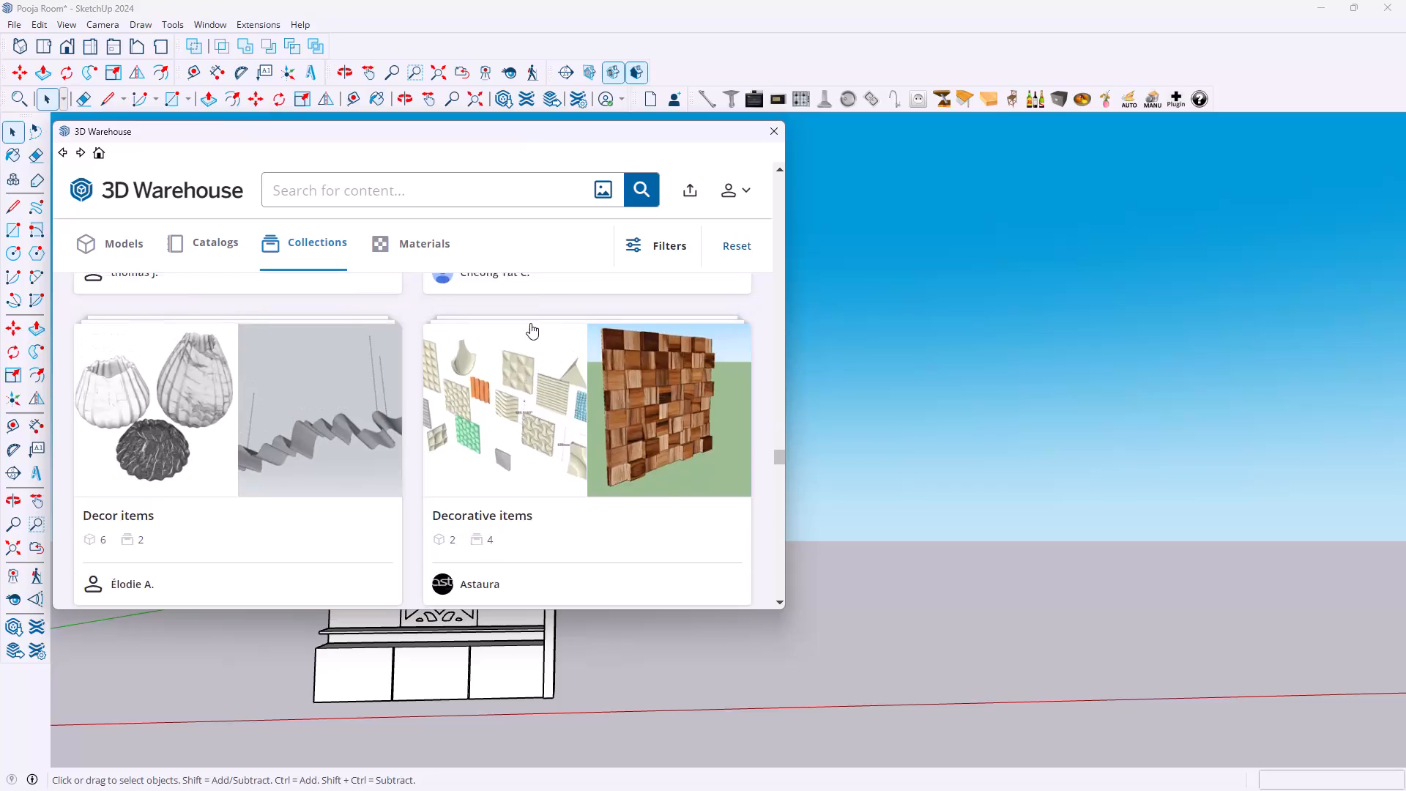
{"action": "scroll", "coordinate": [530, 323], "scroll_direction": "down", "scroll_amount": 8}
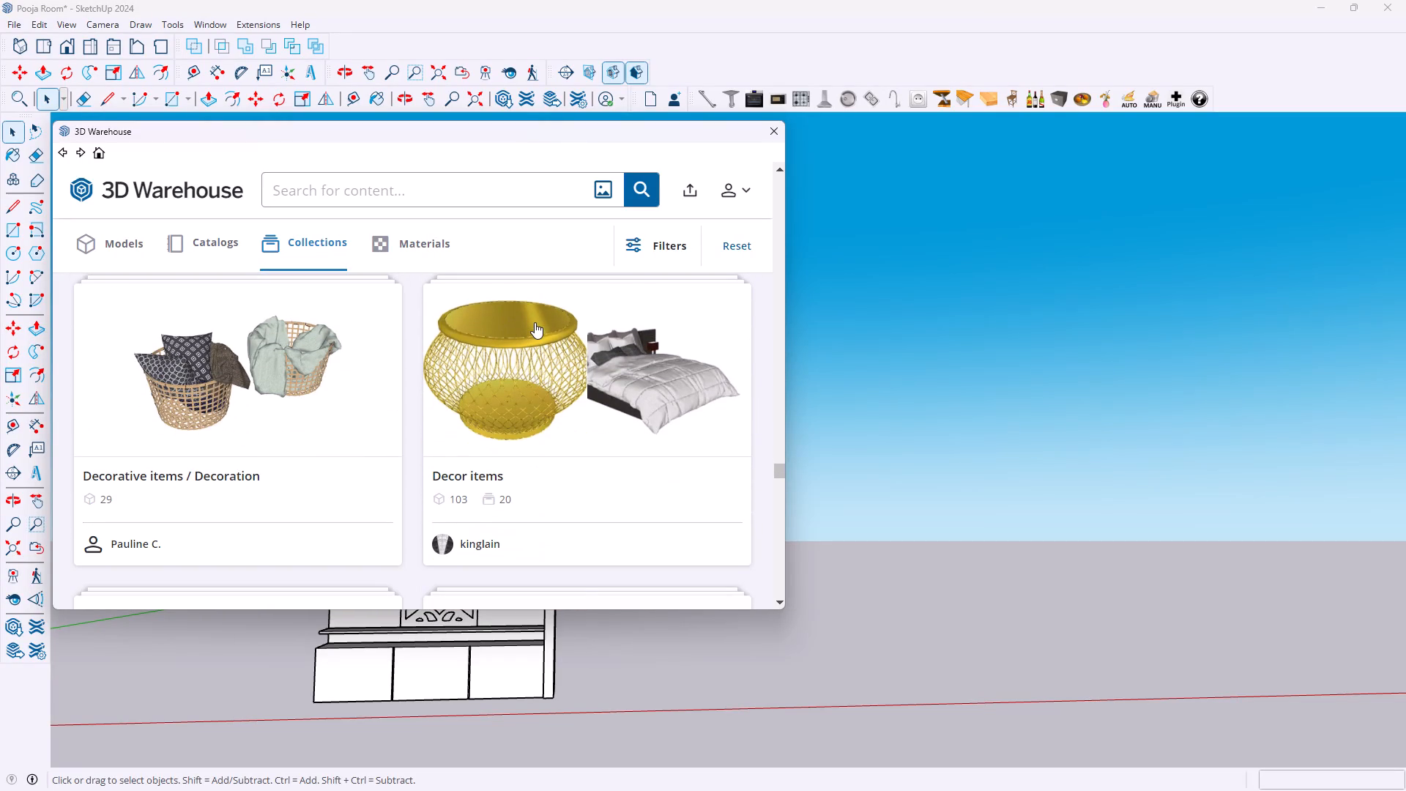
Search the 3D Warehouse collections for "rectangle shape mirror".
{"action": "left_click", "coordinate": [352, 186]}
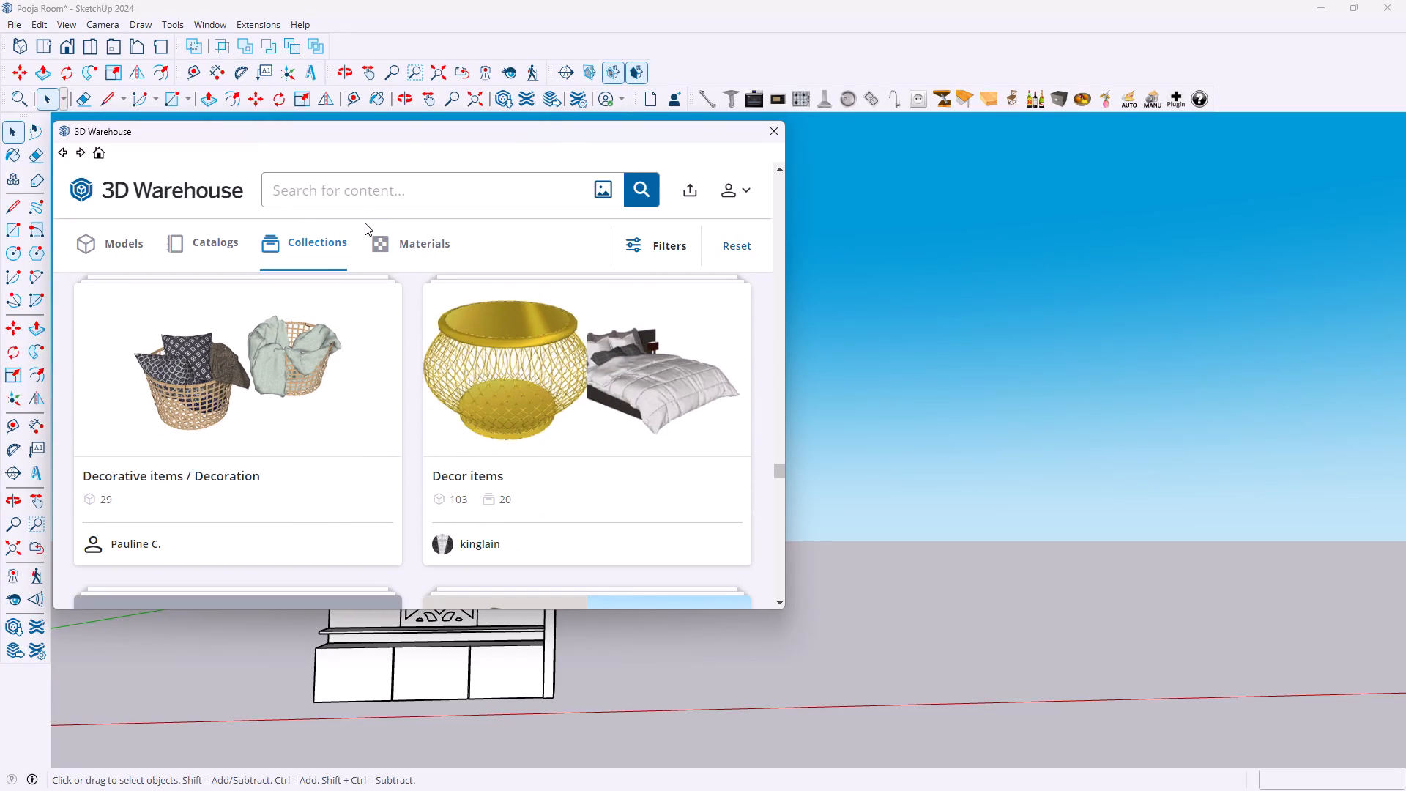
{"action": "type", "text": "sq"}
{"action": "key", "text": "BackSpace"}
{"action": "key", "text": "BackSpace"}
{"action": "key", "text": "BackSpace"}
{"action": "key", "text": "BackSpace"}
{"action": "type", "text": "re"}
{"action": "type", "text": "ac"}
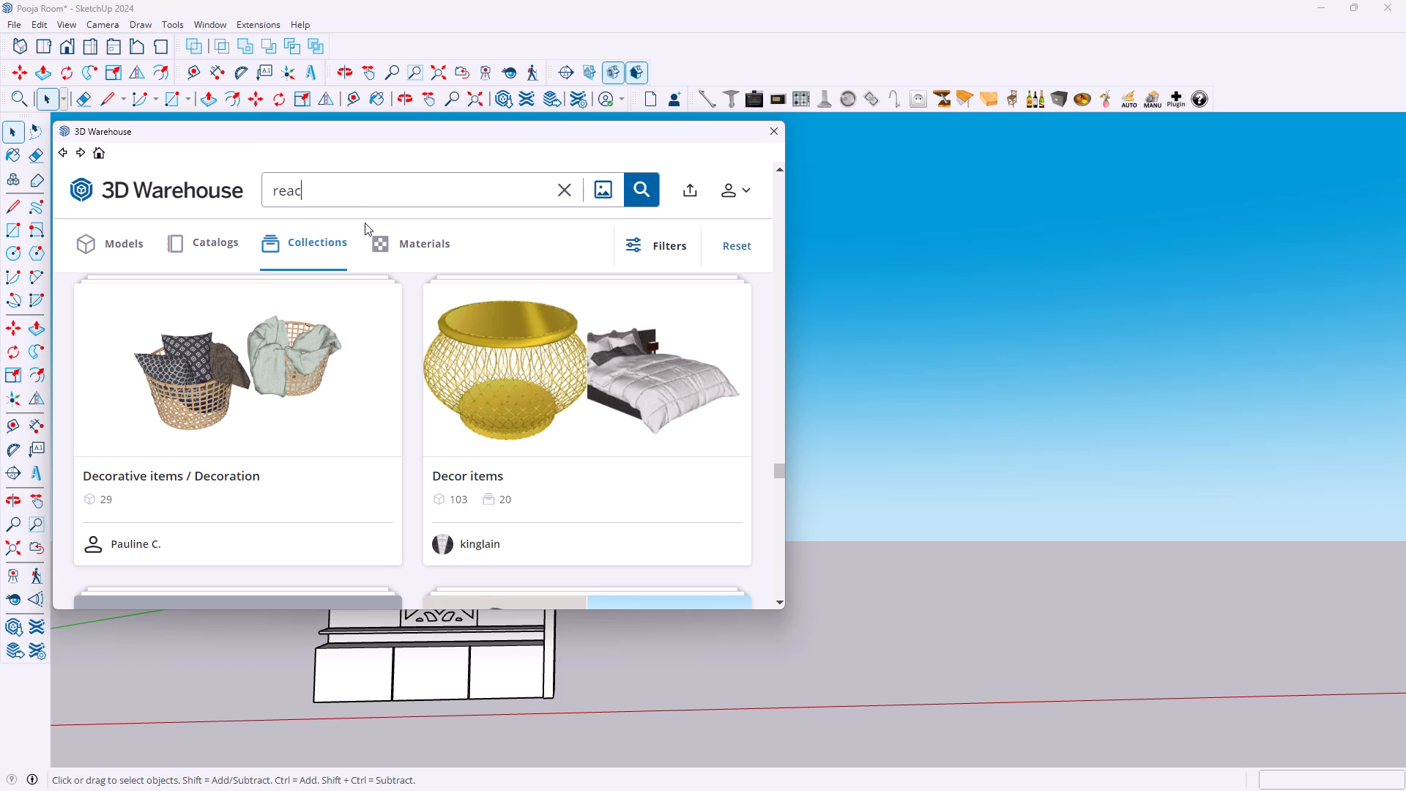
{"action": "type", "text": "tange"}
{"action": "key", "text": "BackSpace"}
{"action": "type", "text": "le"}
{"action": "key", "text": "space"}
{"action": "key", "text": "ctrl+Left"}
{"action": "key", "text": "ctrl+Left"}
{"action": "key", "text": "Right"}
{"action": "key", "text": "Right"}
{"action": "key", "text": "Right"}
{"action": "key", "text": "BackSpace"}
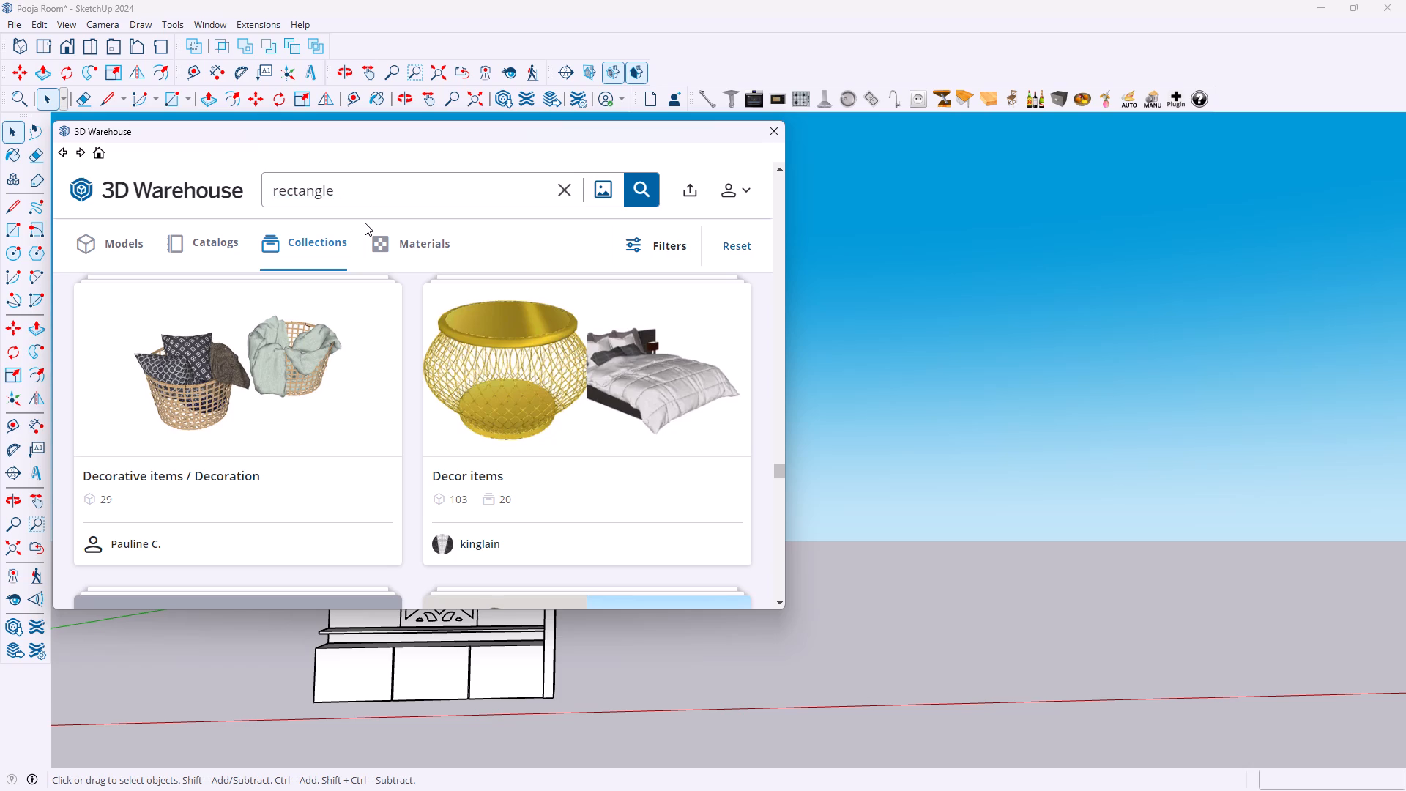
{"action": "key", "text": "ctrl+Right"}
{"action": "key", "text": "space"}
{"action": "type", "text": "shape"}
{"action": "key", "text": "space"}
{"action": "type", "text": "mi"}
{"action": "type", "text": "rror"}
{"action": "key", "text": "Return"}
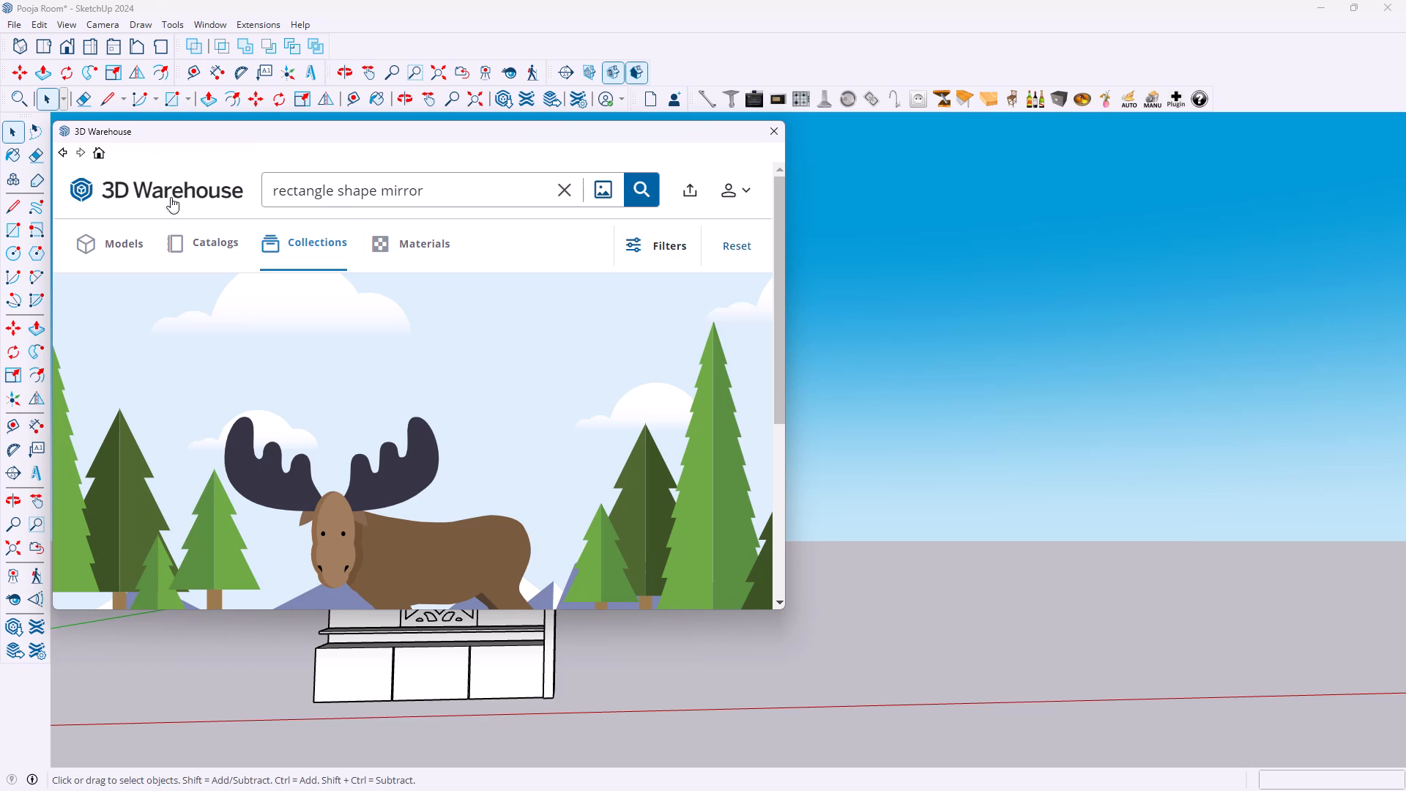
Shorten the collection search to "rectangle mirror" and run it.
{"action": "left_click", "coordinate": [379, 189]}
{"action": "key", "text": "Left"}
{"action": "key", "text": "BackSpace"}
{"action": "key", "text": "BackSpace"}
{"action": "key", "text": "BackSpace"}
{"action": "key", "text": "BackSpace"}
{"action": "key", "text": "BackSpace"}
{"action": "key", "text": "BackSpace"}
{"action": "key", "text": "Return"}
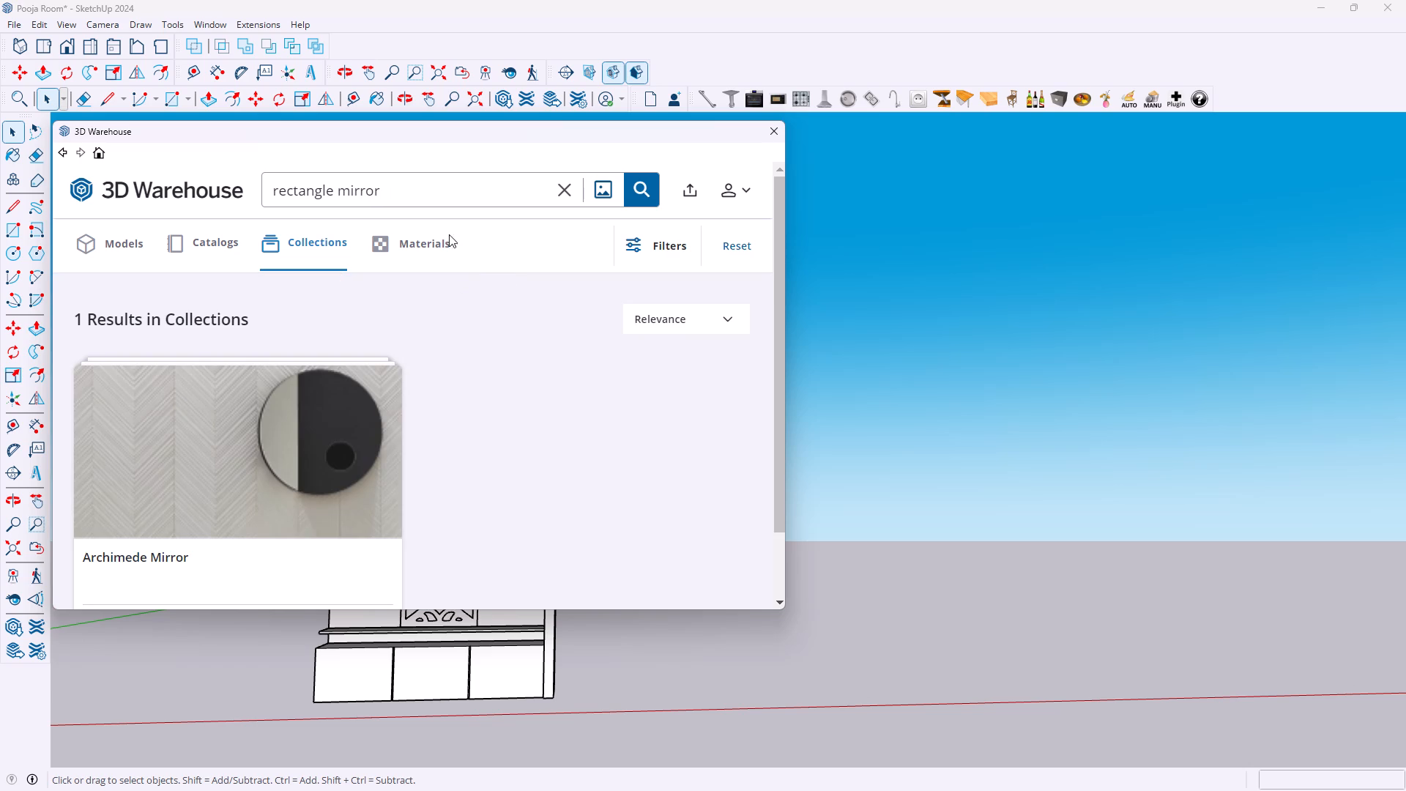
Replace the collection search with just "mirror" and run it.
{"action": "left_click", "coordinate": [420, 193]}
{"action": "key", "text": "BackSpace"}
{"action": "key", "text": "BackSpace"}
{"action": "key", "text": "BackSpace"}
{"action": "key", "text": "BackSpace"}
{"action": "key", "text": "BackSpace"}
{"action": "key", "text": "BackSpace"}
{"action": "key", "text": "BackSpace"}
{"action": "key", "text": "BackSpace"}
{"action": "key", "text": "BackSpace"}
{"action": "key", "text": "BackSpace"}
{"action": "key", "text": "BackSpace"}
{"action": "key", "text": "BackSpace"}
{"action": "key", "text": "BackSpace"}
{"action": "key", "text": "BackSpace"}
{"action": "key", "text": "BackSpace"}
{"action": "key", "text": "BackSpace"}
{"action": "key", "text": "BackSpace"}
{"action": "key", "text": "BackSpace"}
{"action": "key", "text": "BackSpace"}
{"action": "key", "text": "BackSpace"}
{"action": "type", "text": "mirror"}
{"action": "key", "text": "Return"}
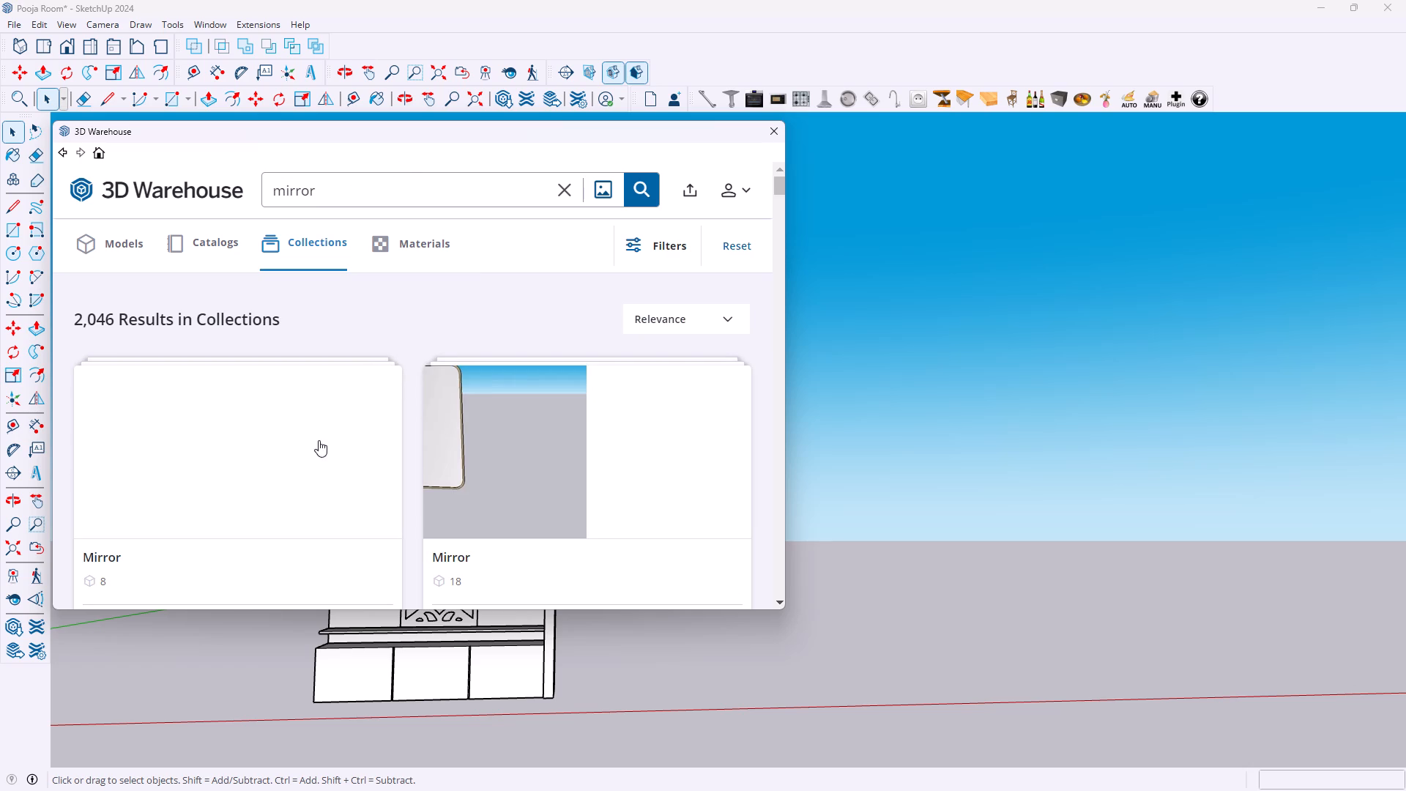
Examine the mirror collections for one with simple rectangular framed mirrors.
{"action": "scroll", "coordinate": [433, 307], "scroll_direction": "down", "scroll_amount": 1}
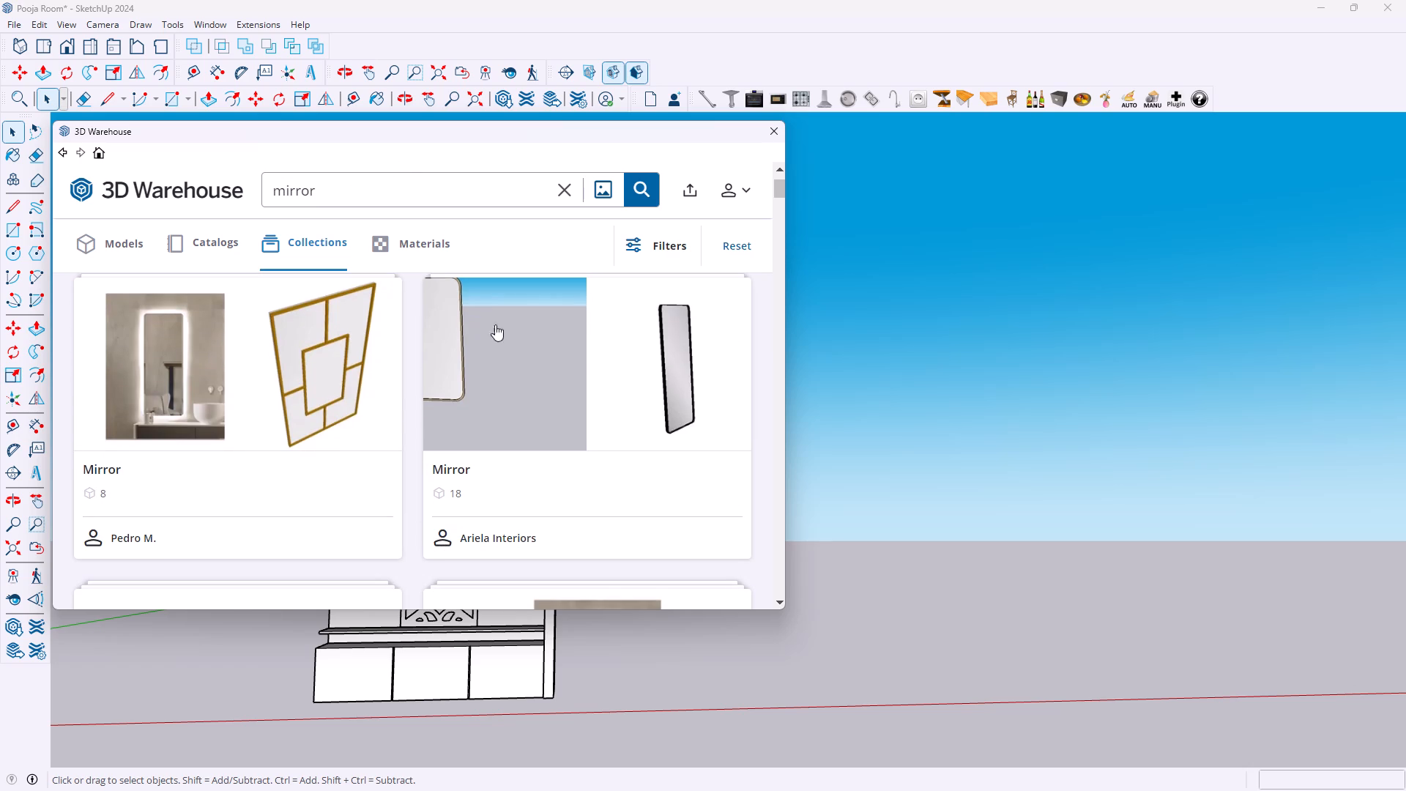
{"action": "scroll", "coordinate": [535, 360], "scroll_direction": "down", "scroll_amount": 4}
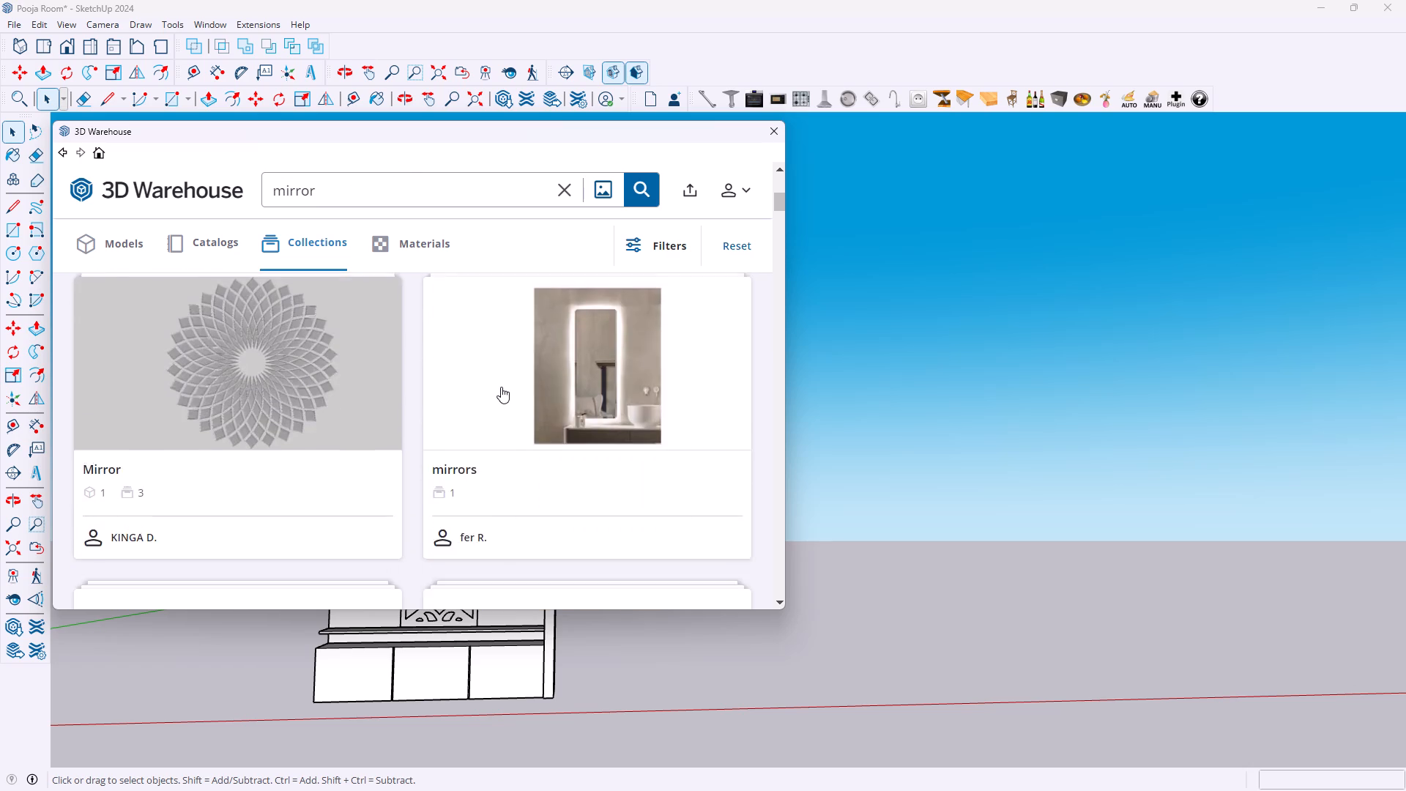
{"action": "scroll", "coordinate": [501, 387], "scroll_direction": "down", "scroll_amount": 6}
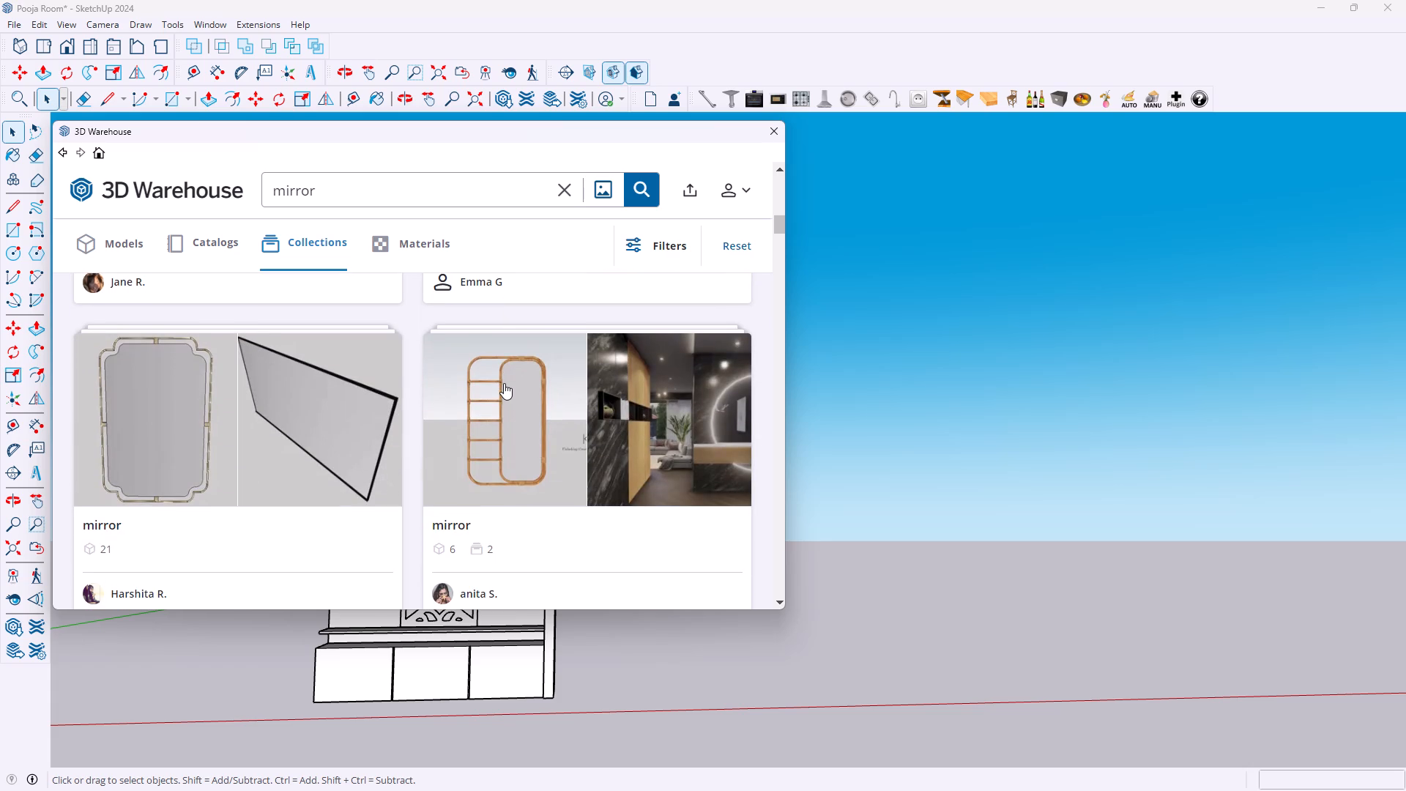
{"action": "scroll", "coordinate": [504, 383], "scroll_direction": "down", "scroll_amount": 4}
{"action": "scroll", "coordinate": [506, 385], "scroll_direction": "up", "scroll_amount": 3}
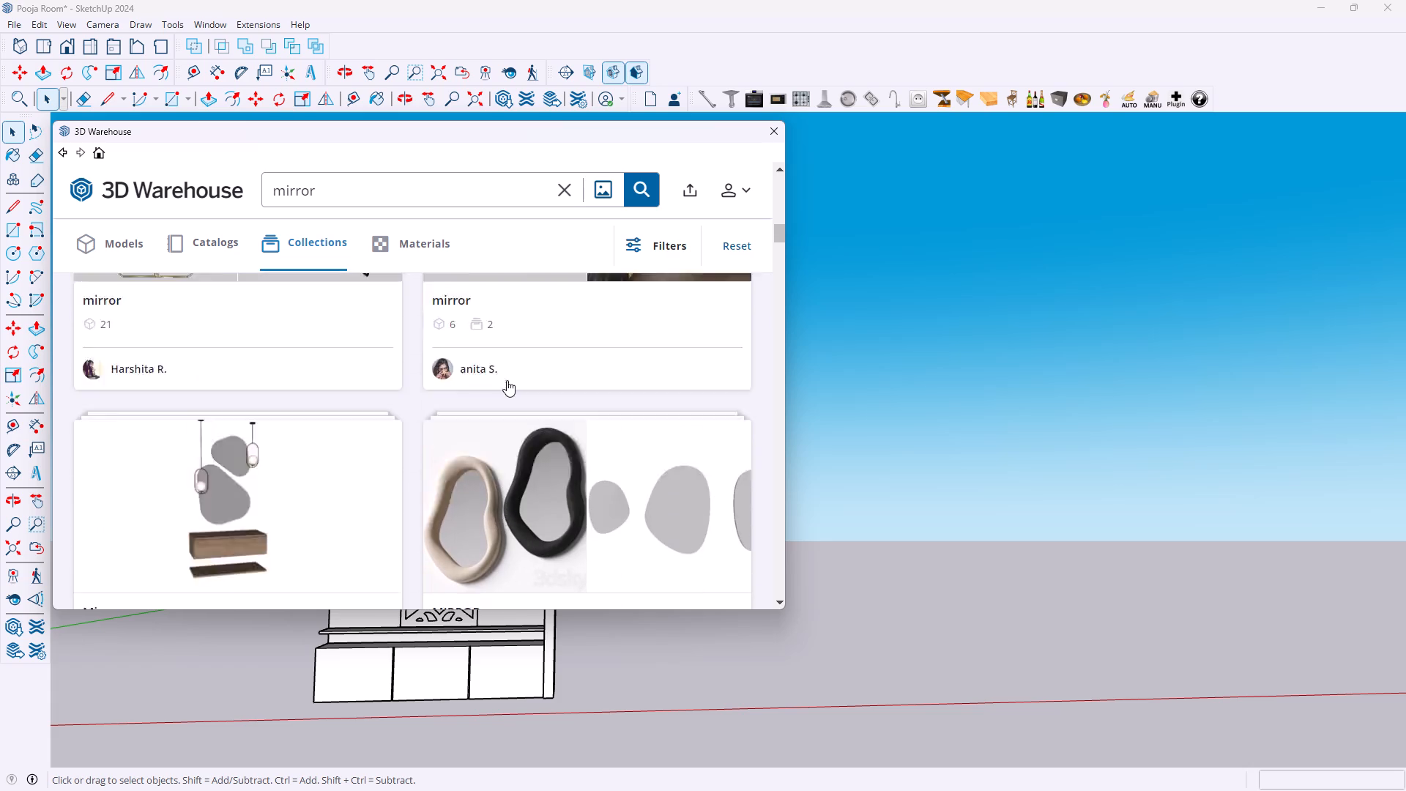
{"action": "scroll", "coordinate": [507, 380], "scroll_direction": "up", "scroll_amount": 6}
{"action": "scroll", "coordinate": [608, 380], "scroll_direction": "up", "scroll_amount": 7}
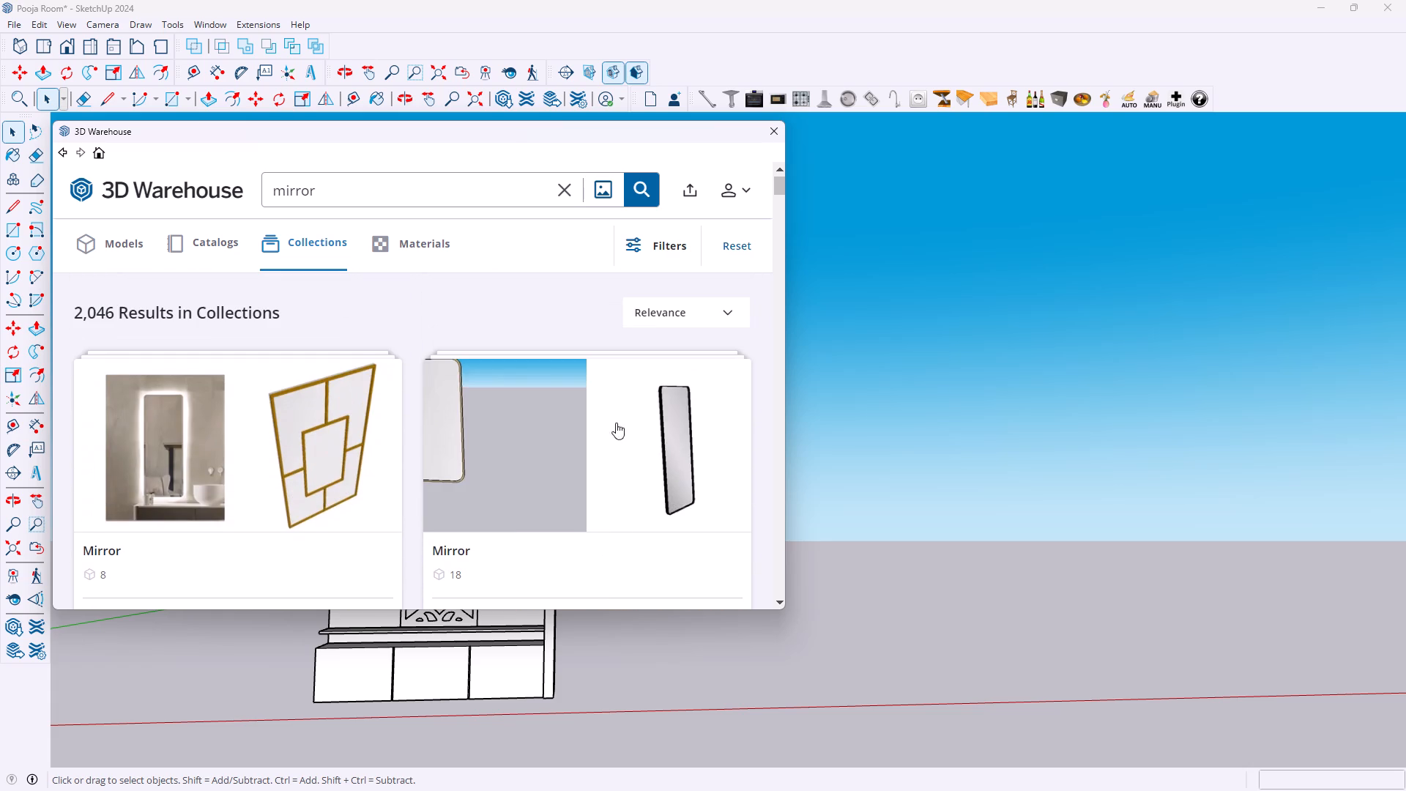
Open the Mirror collection by Ariela Interiors and examine its rectangular and arched mirror models.
{"action": "left_click", "coordinate": [665, 443]}
{"action": "scroll", "coordinate": [272, 369], "scroll_direction": "down", "scroll_amount": 3}
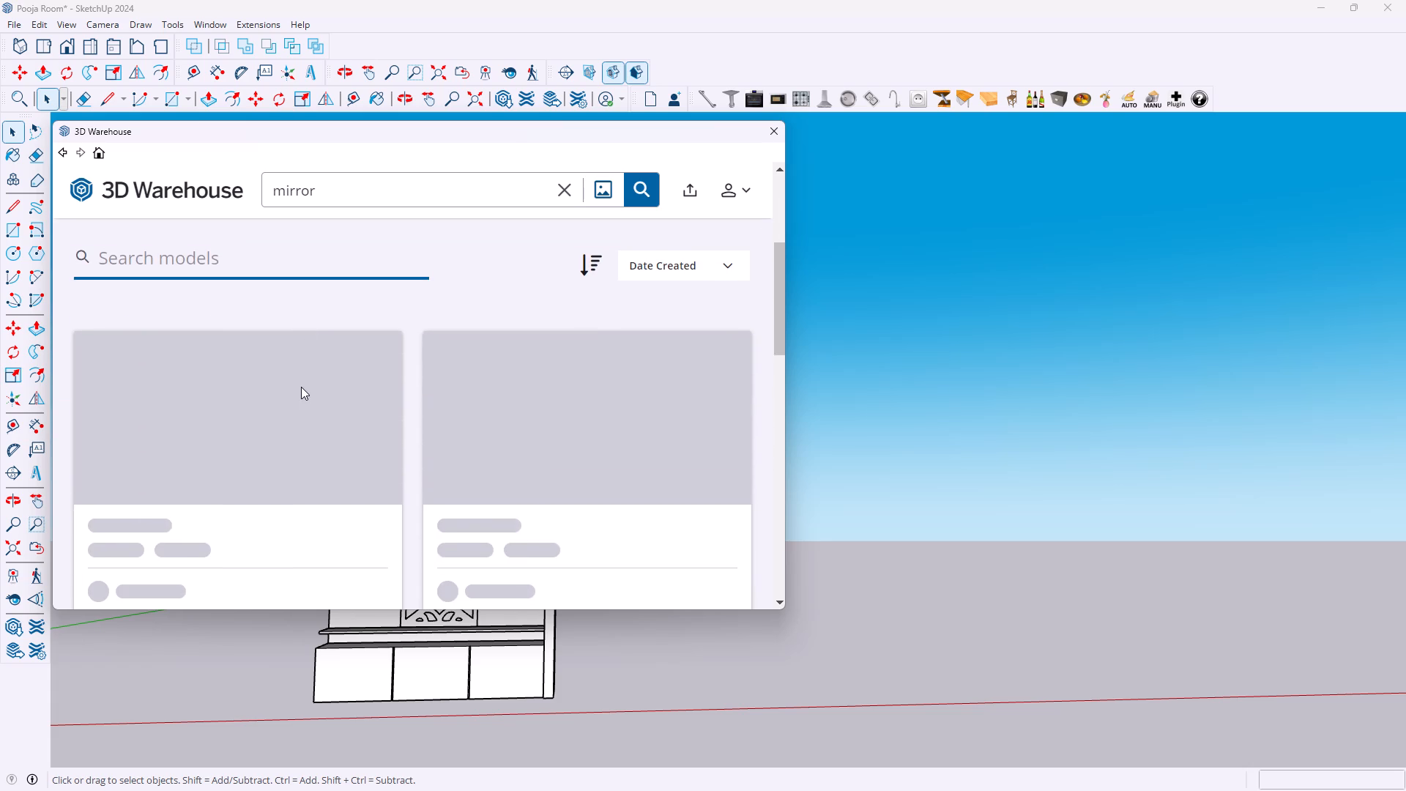
{"action": "scroll", "coordinate": [306, 385], "scroll_direction": "down", "scroll_amount": 2}
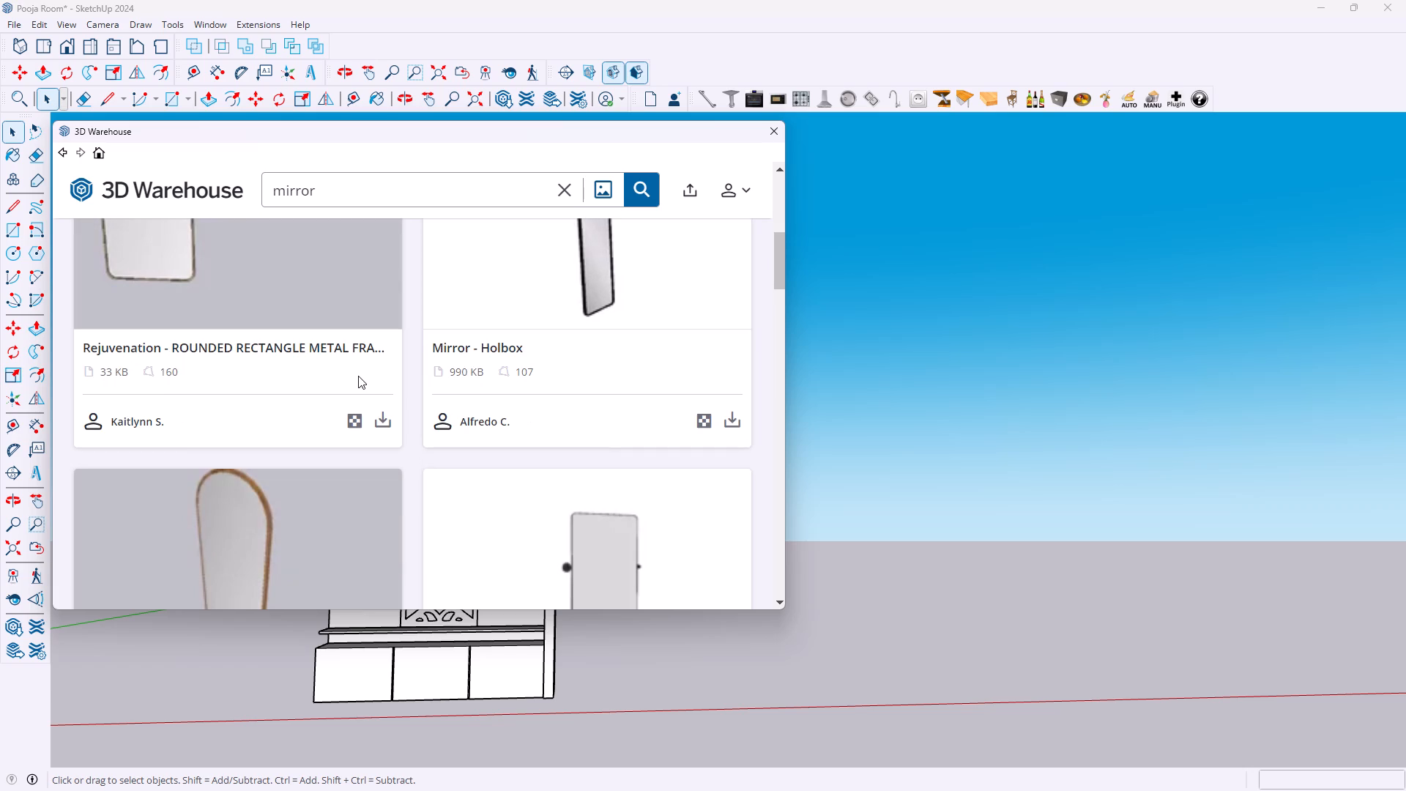
{"action": "scroll", "coordinate": [456, 300], "scroll_direction": "down", "scroll_amount": 2}
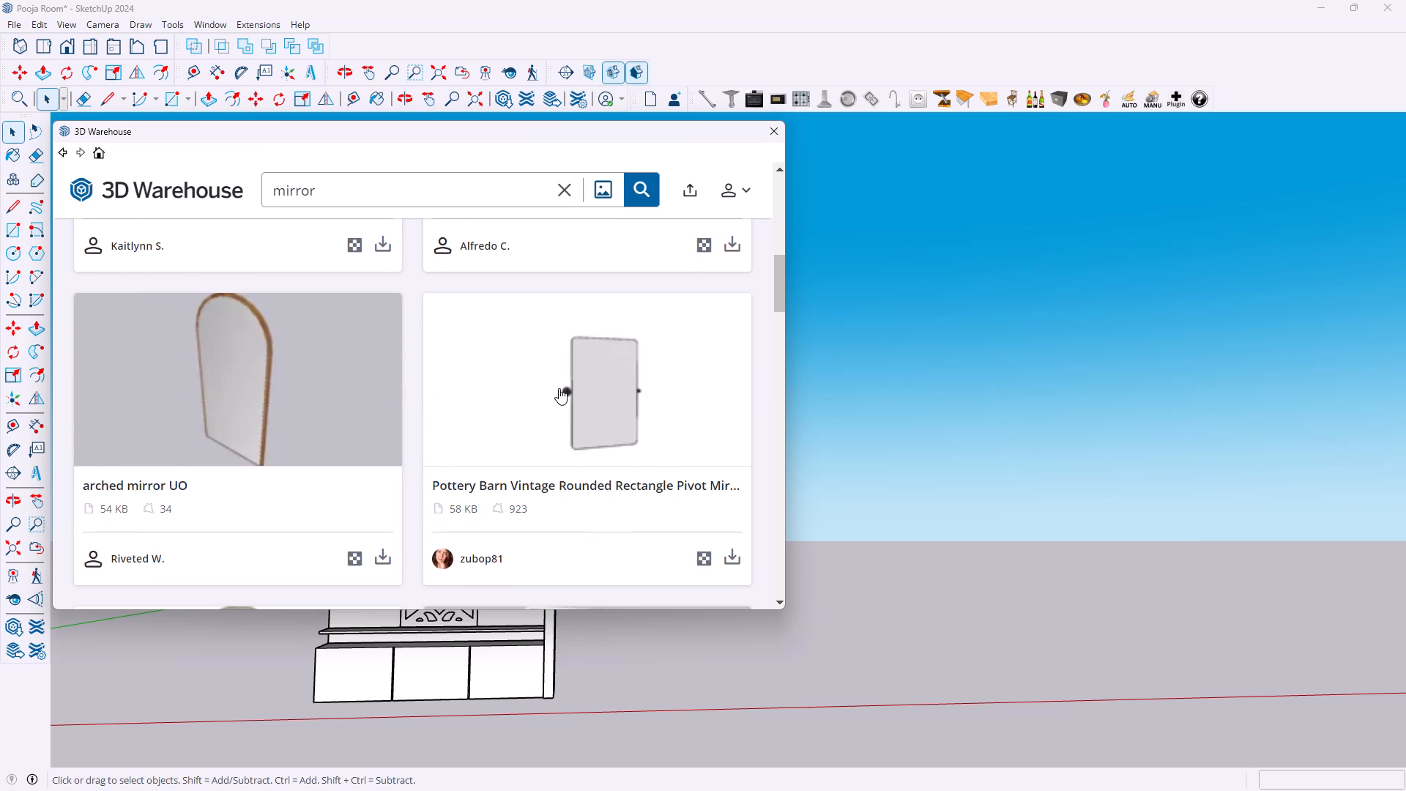
{"action": "scroll", "coordinate": [559, 388], "scroll_direction": "up", "scroll_amount": 5}
{"action": "scroll", "coordinate": [565, 389], "scroll_direction": "down", "scroll_amount": 5}
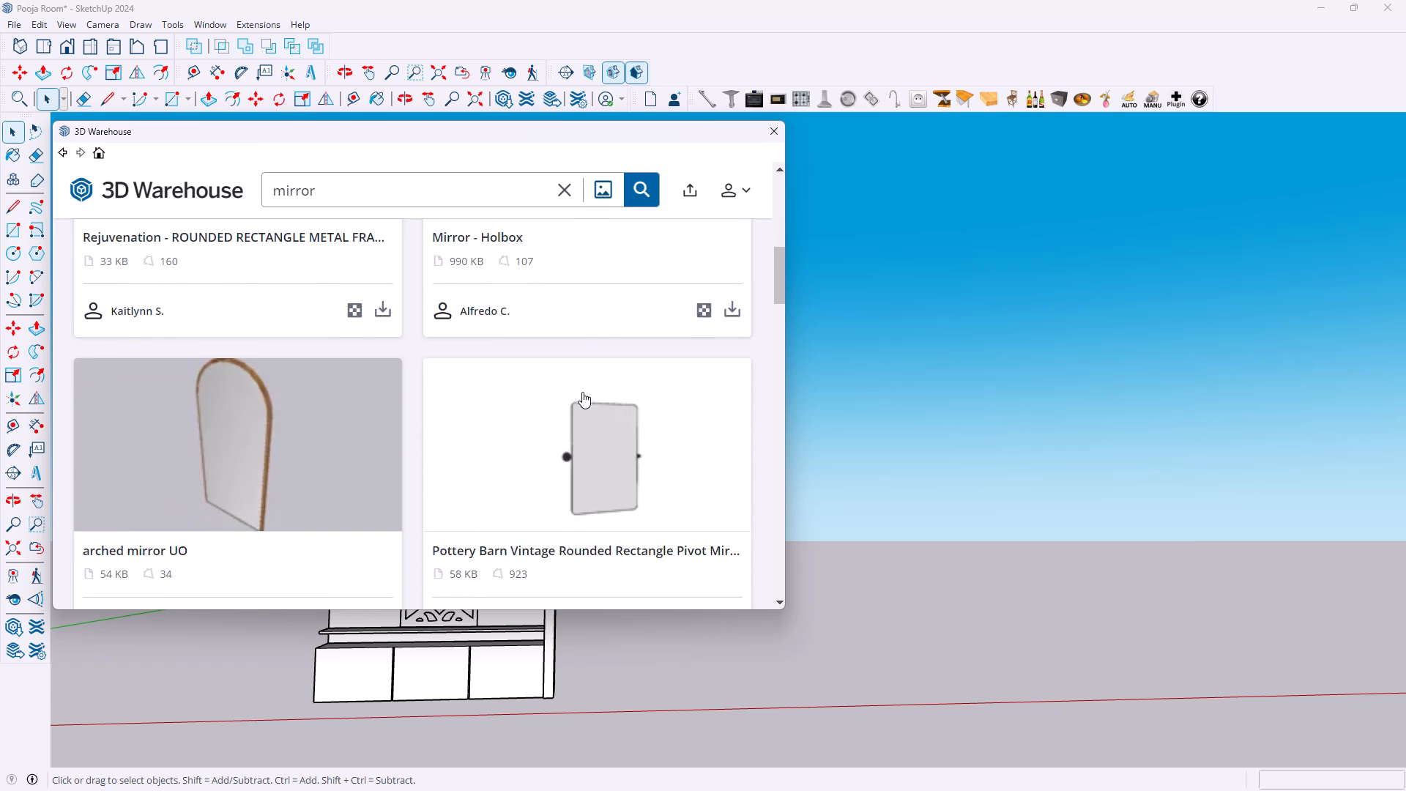
{"action": "scroll", "coordinate": [583, 391], "scroll_direction": "up", "scroll_amount": 4}
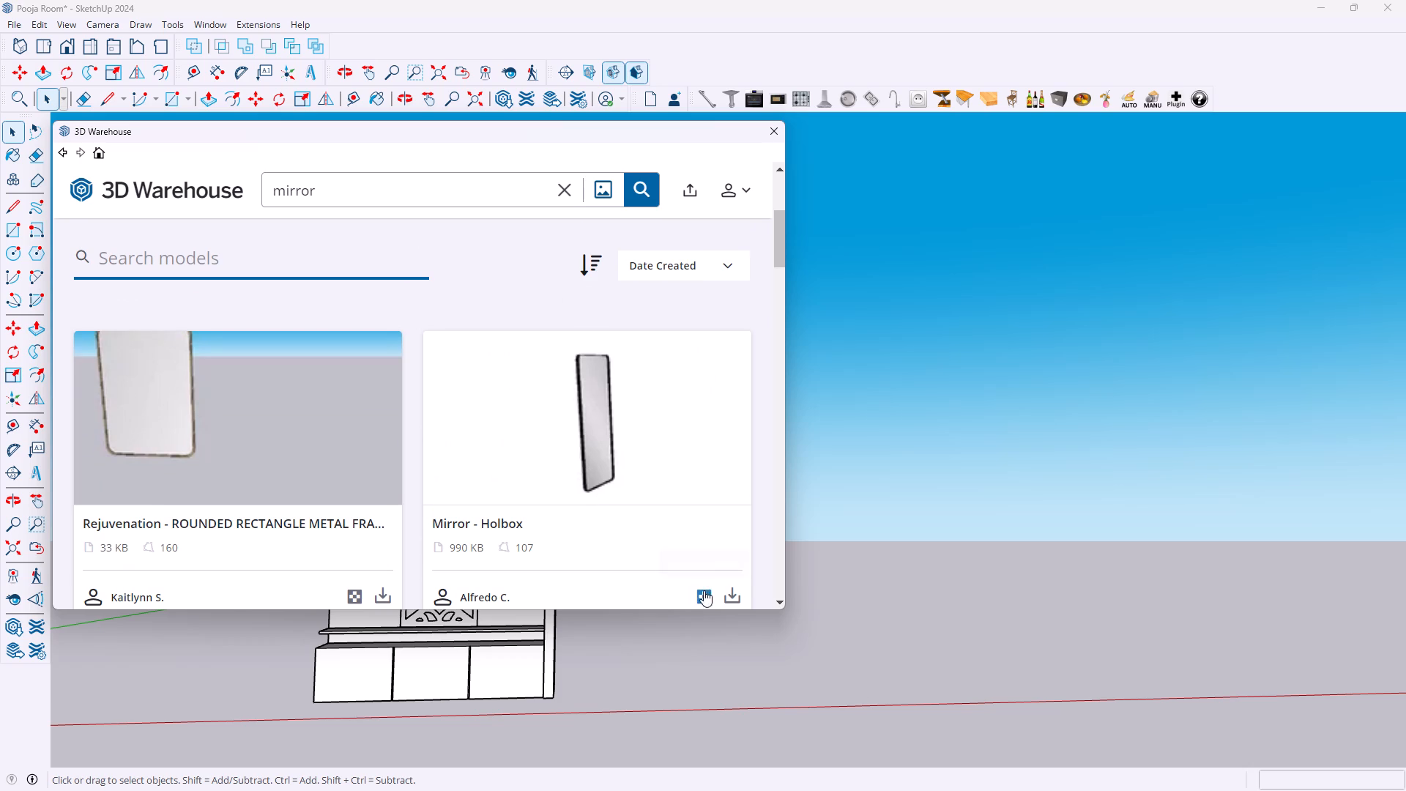
Request the Mirror - Holbox download and skip the promotional video to obtain more daily downloads.
{"action": "left_click", "coordinate": [732, 590]}
{"action": "scroll", "coordinate": [546, 404], "scroll_direction": "down", "scroll_amount": 3}
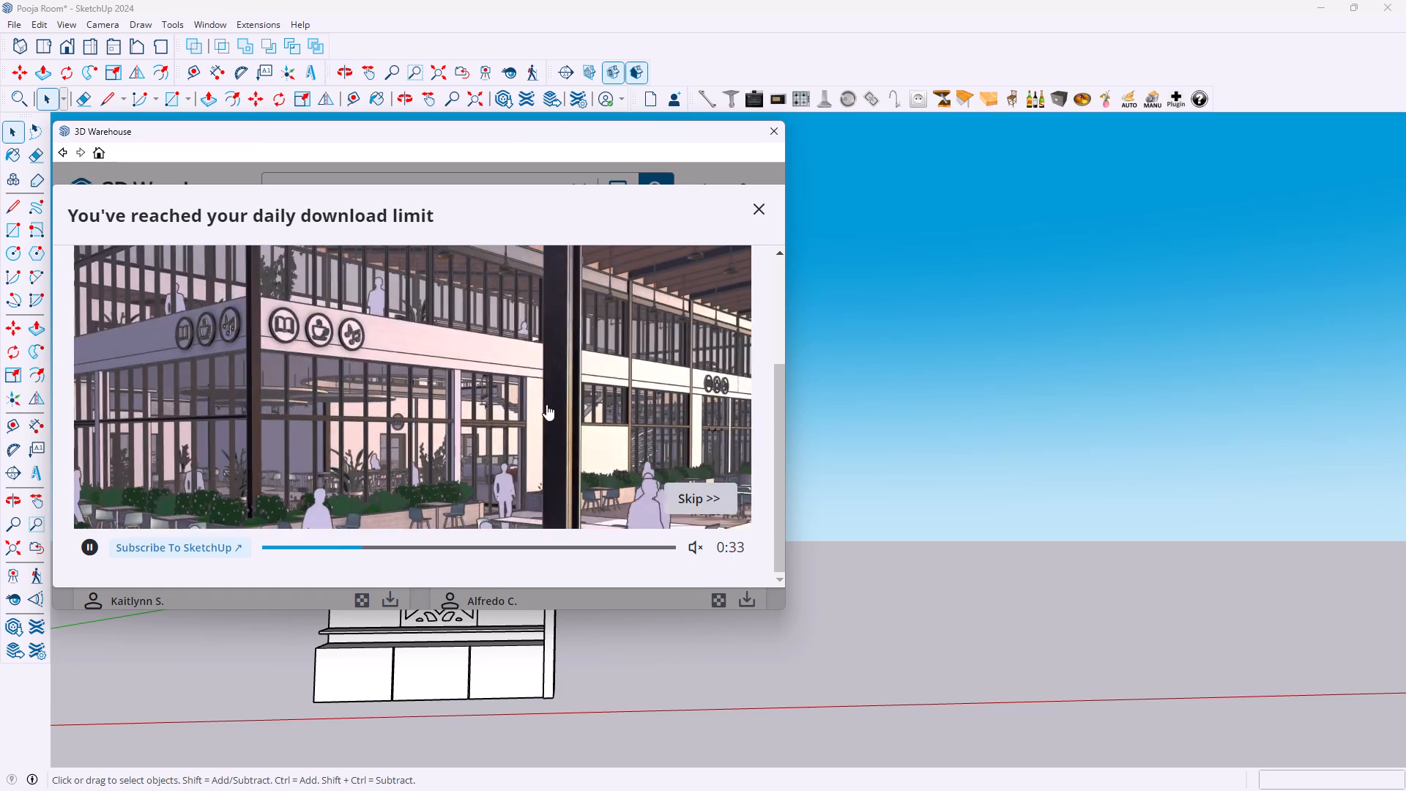
{"action": "left_click", "coordinate": [686, 499]}
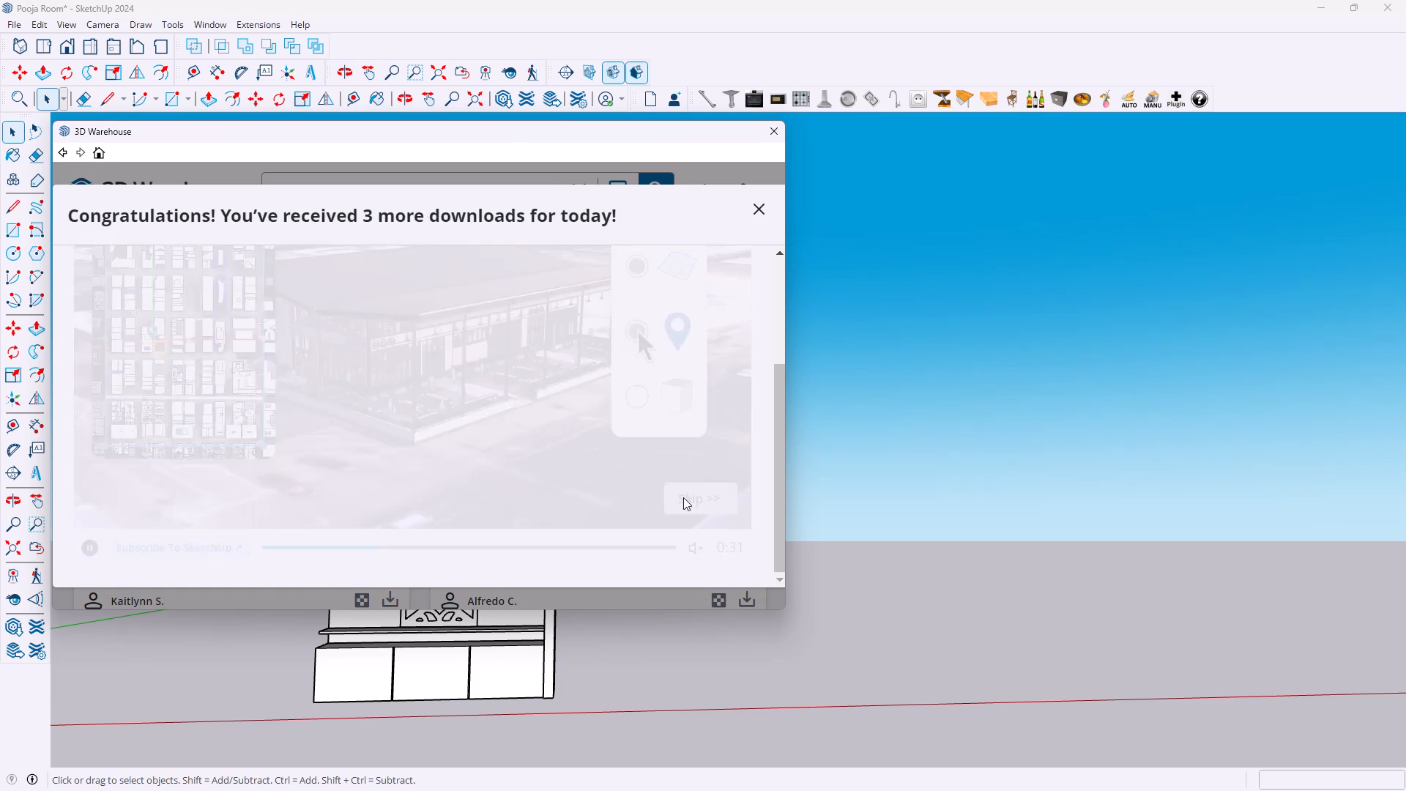
{"action": "left_click", "coordinate": [401, 425]}
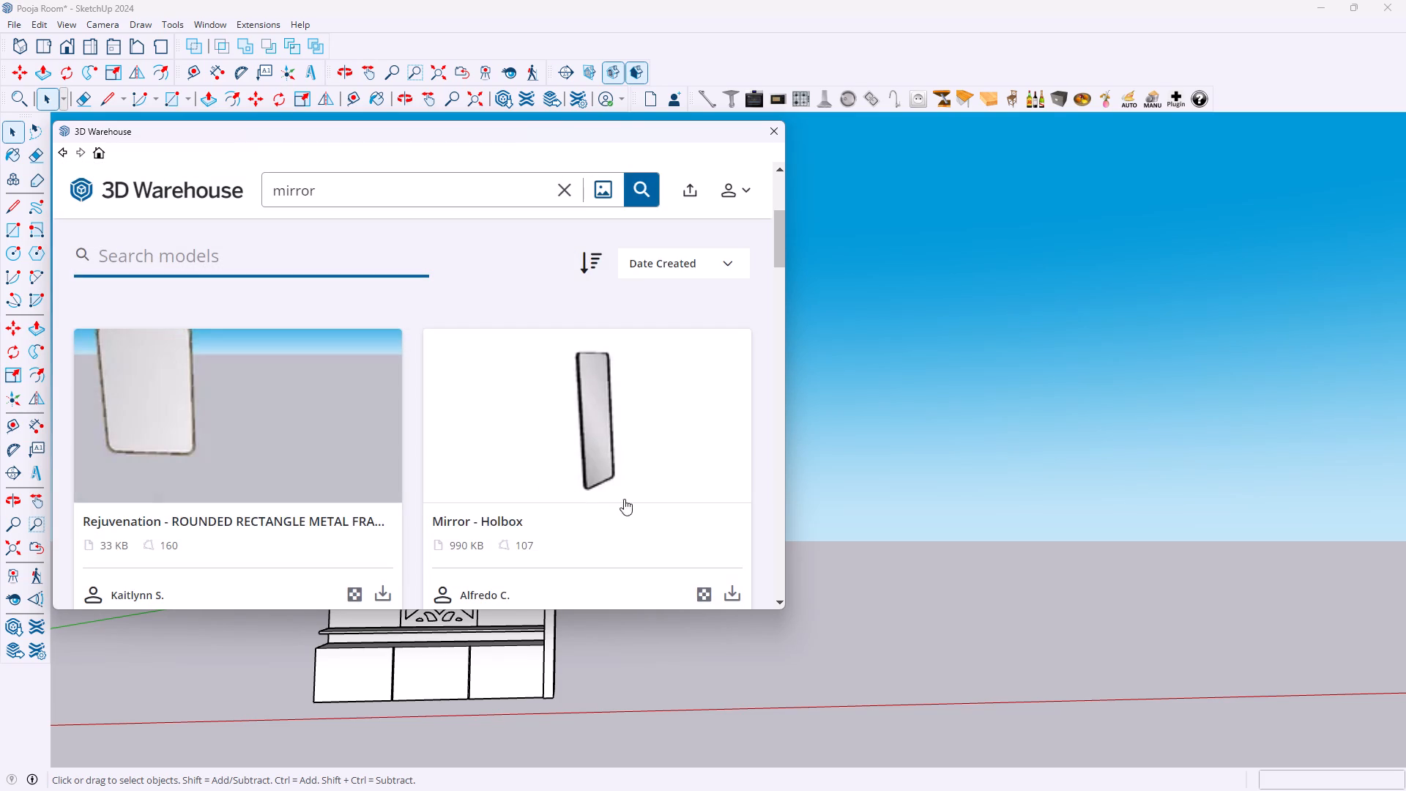
Download the Mirror - Holbox model as a file into a new folder named Mirrors inside 3D Objects.
{"action": "left_click", "coordinate": [735, 589]}
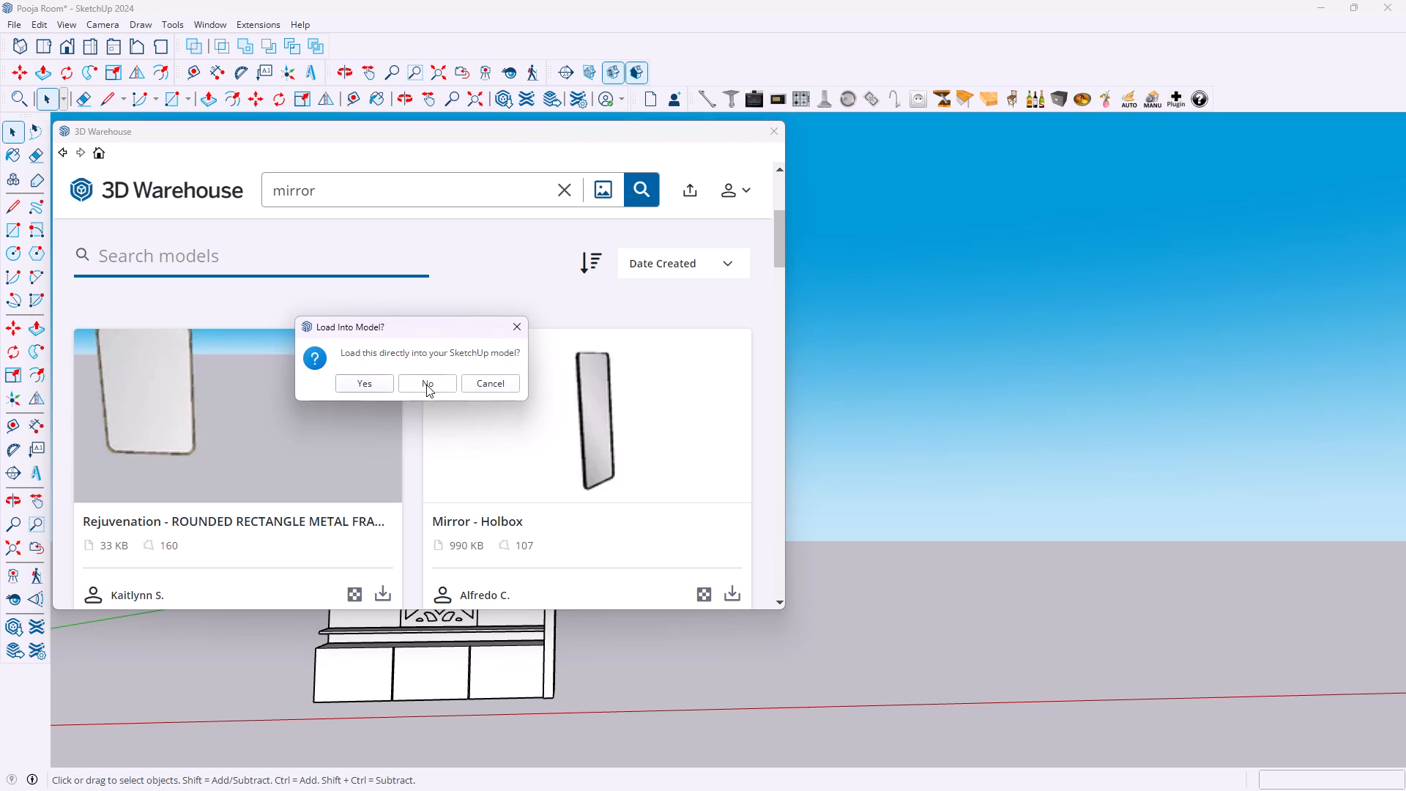
{"action": "left_click", "coordinate": [426, 385]}
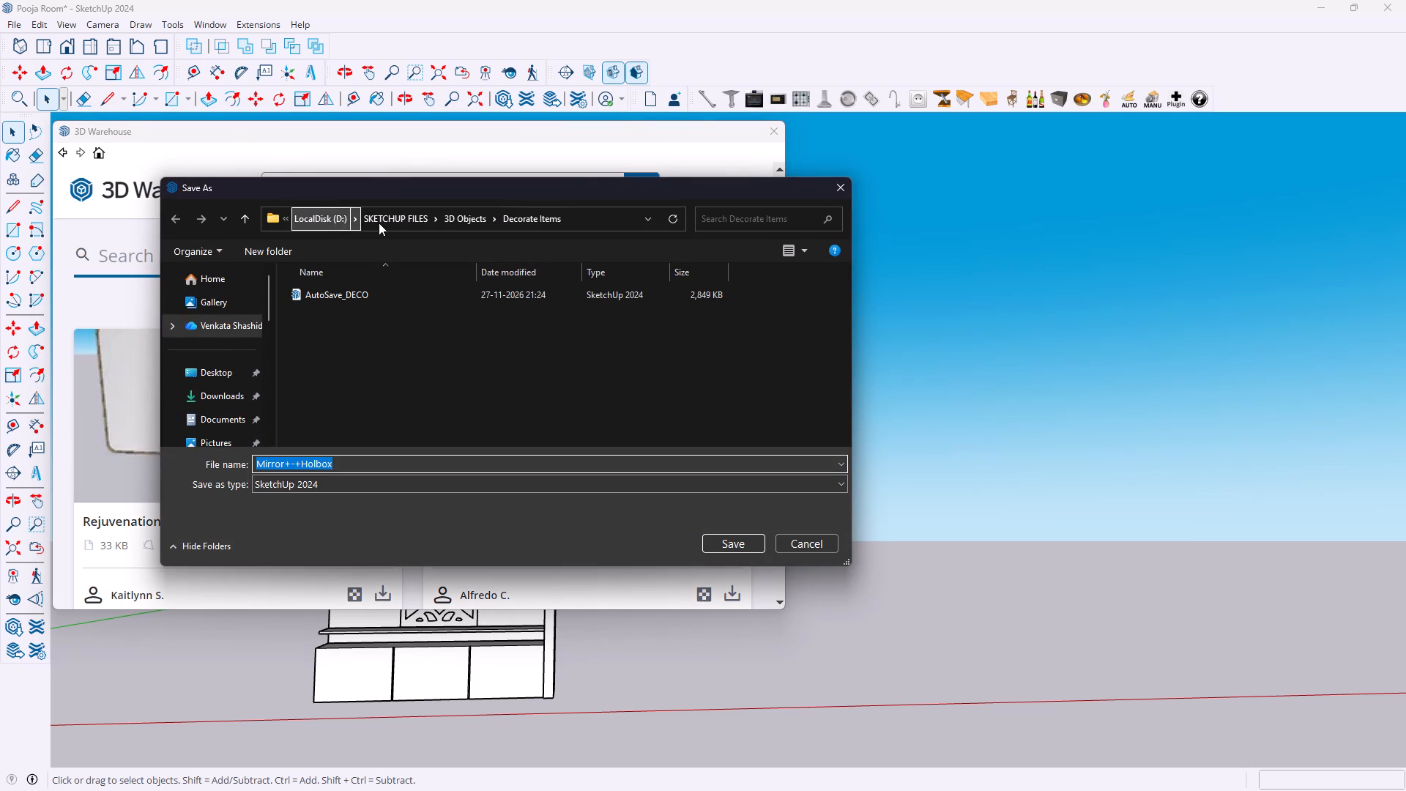
{"action": "left_click", "coordinate": [475, 218]}
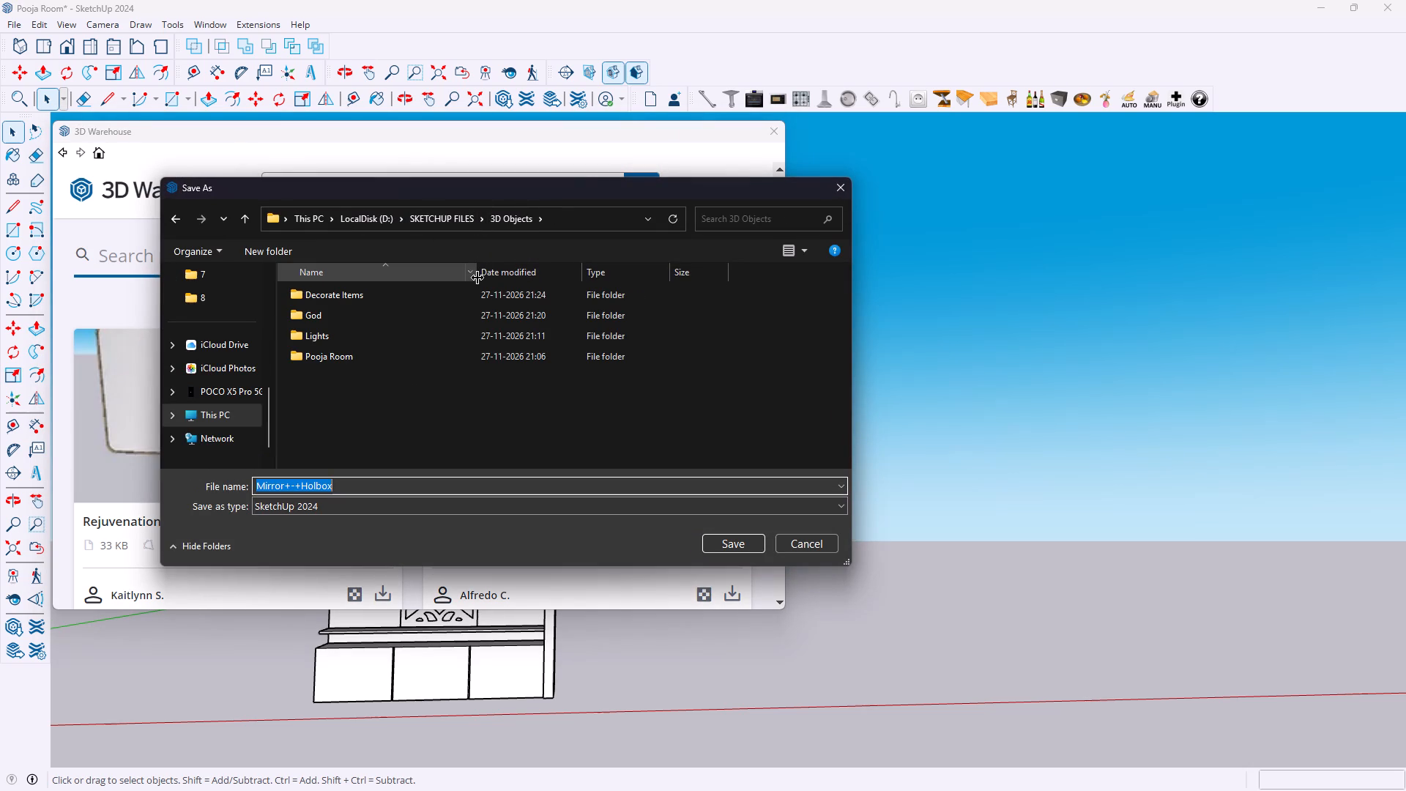
{"action": "key", "text": "ctrl+shift+n"}
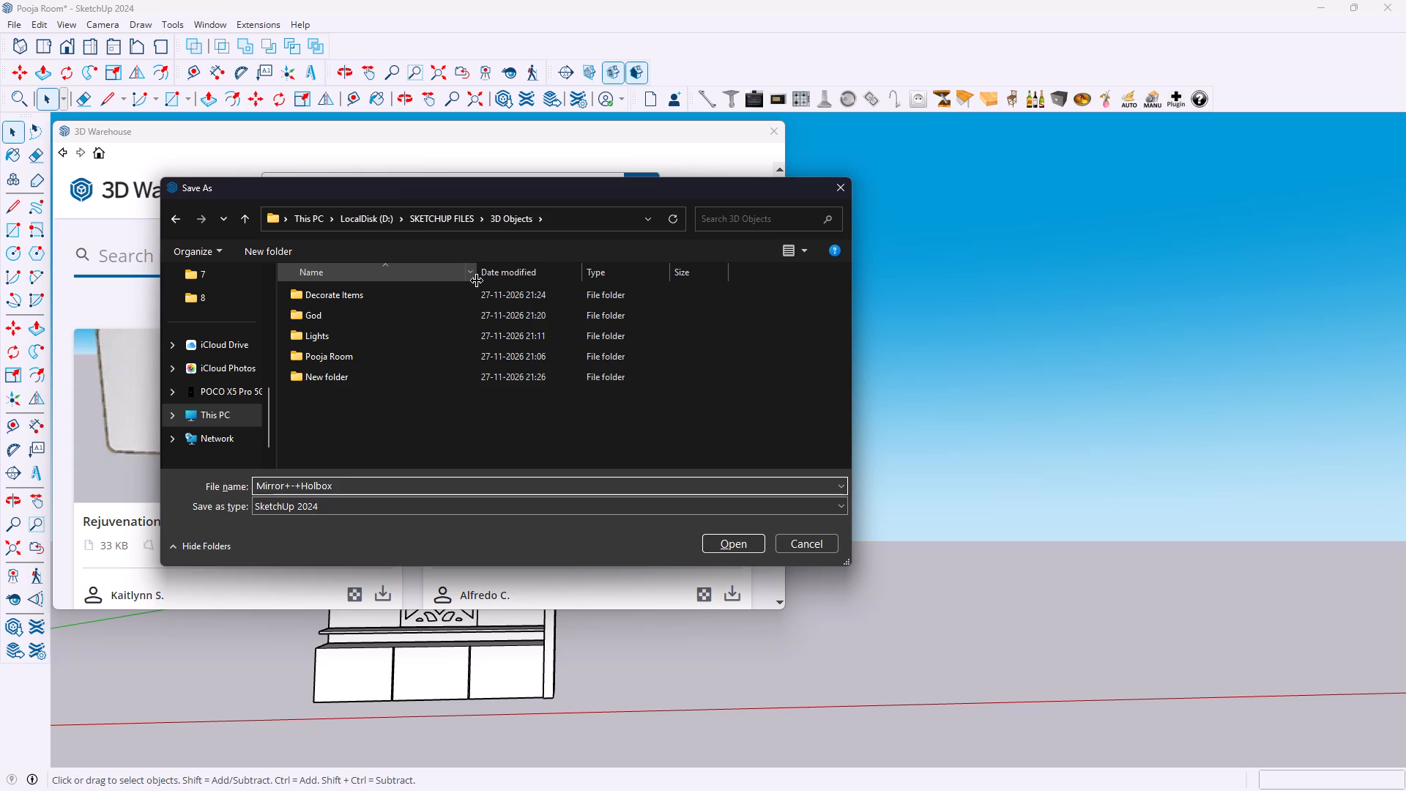
{"action": "type", "text": "Mirror"}
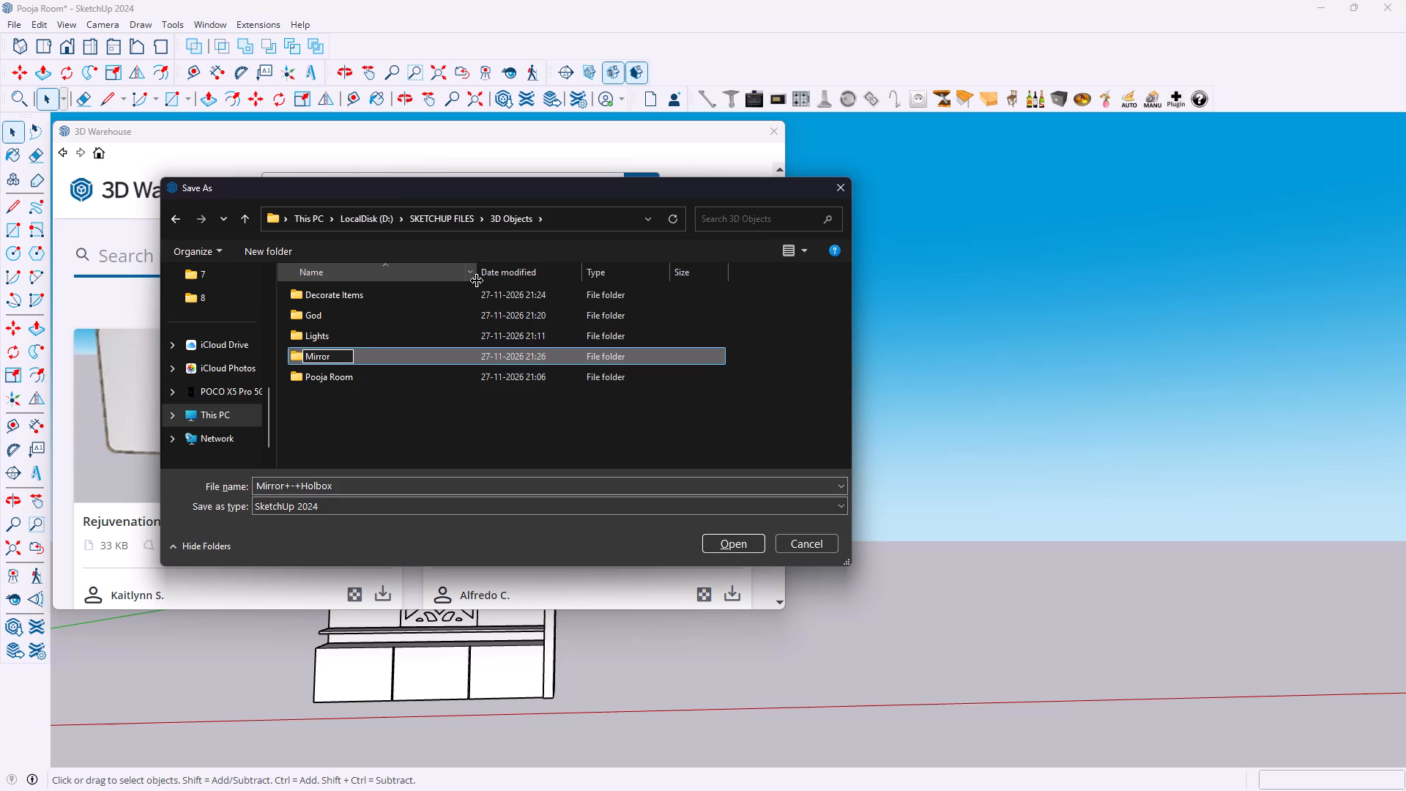
{"action": "key", "text": "s"}
{"action": "key", "text": "Return"}
{"action": "key", "text": "Return"}
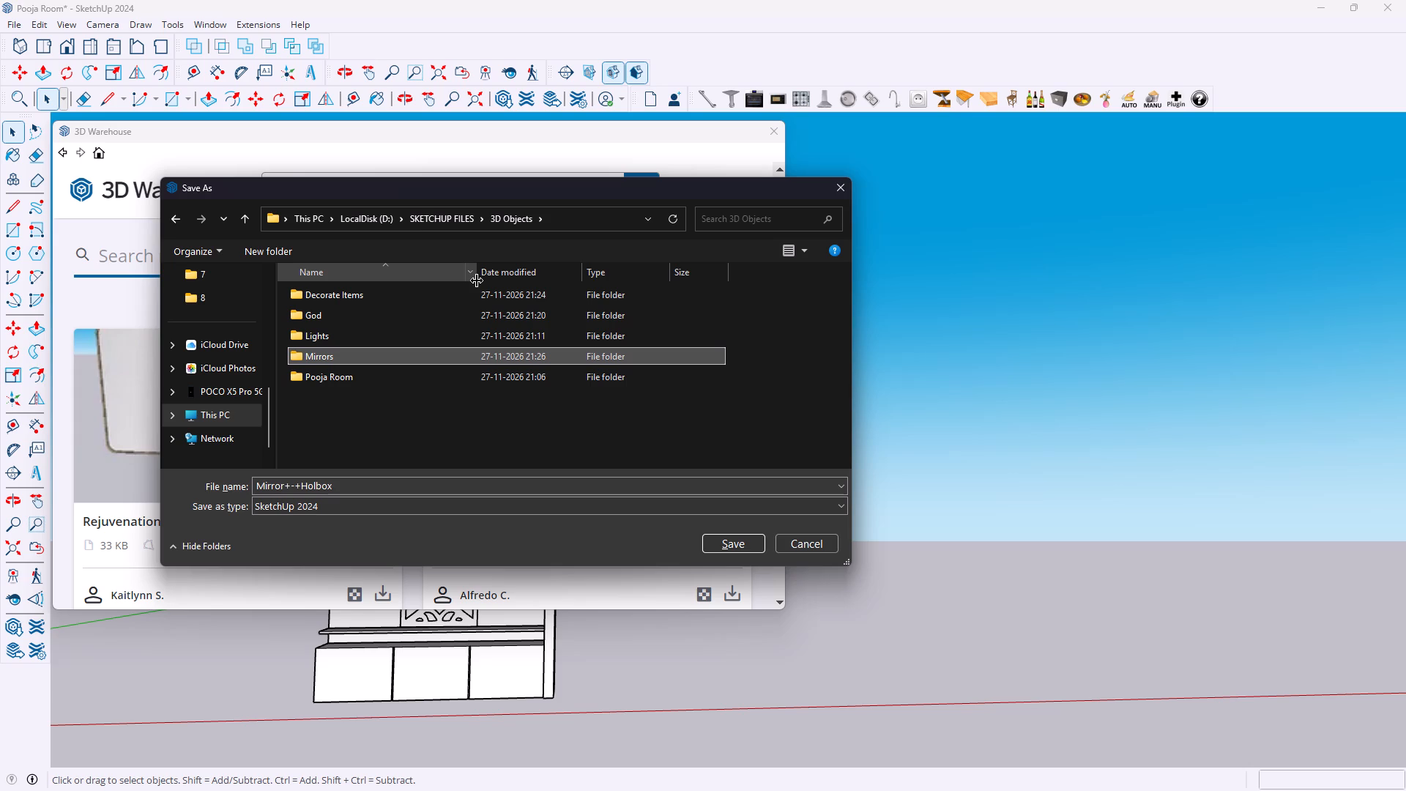
{"action": "left_click", "coordinate": [731, 546]}
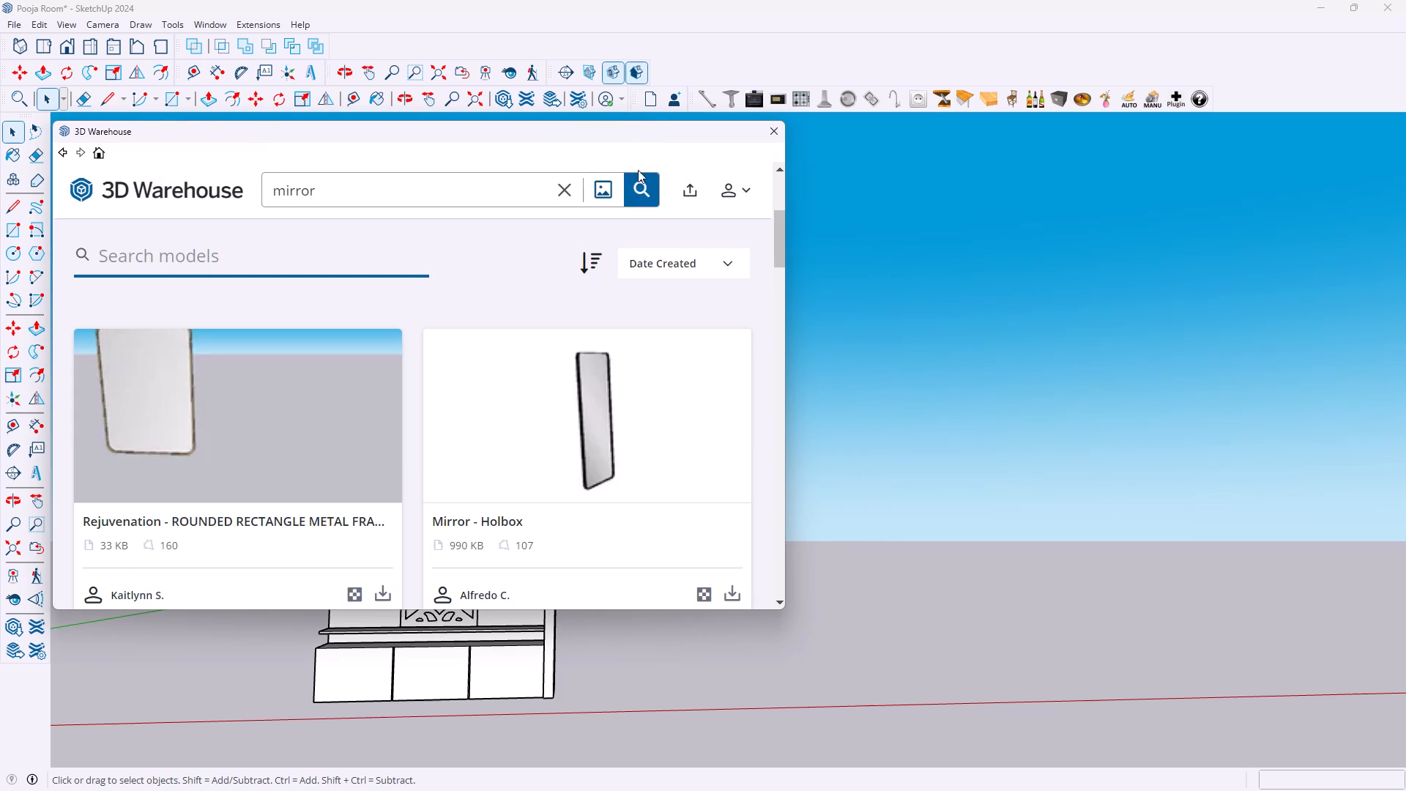
Examine the remaining mirror models in the collection, including rectangular, arched and round ones, and close 3D Warehouse.
{"action": "scroll", "coordinate": [548, 385], "scroll_direction": "down", "scroll_amount": 11}
{"action": "scroll", "coordinate": [507, 391], "scroll_direction": "up", "scroll_amount": 3}
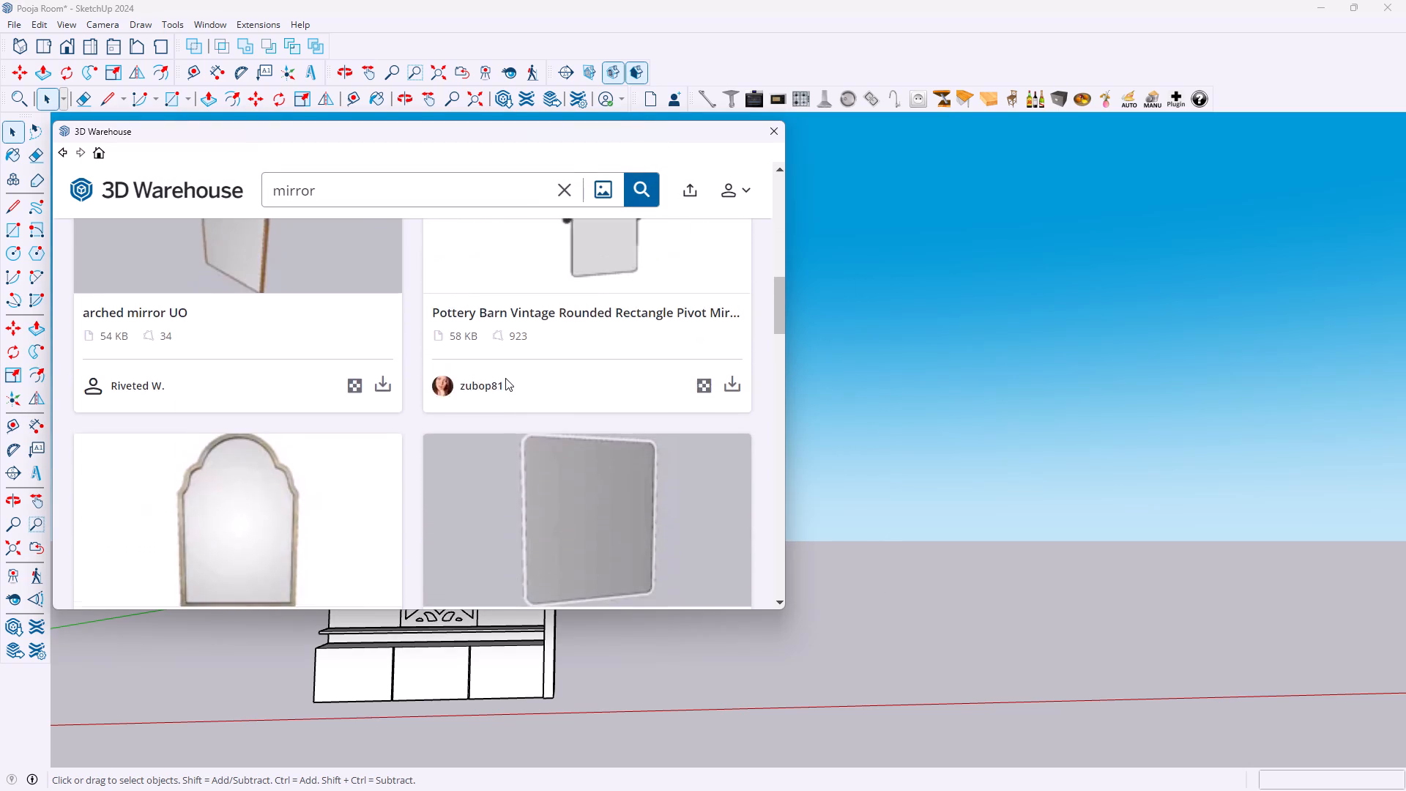
{"action": "scroll", "coordinate": [505, 378], "scroll_direction": "up", "scroll_amount": 1}
{"action": "scroll", "coordinate": [502, 380], "scroll_direction": "down", "scroll_amount": 12}
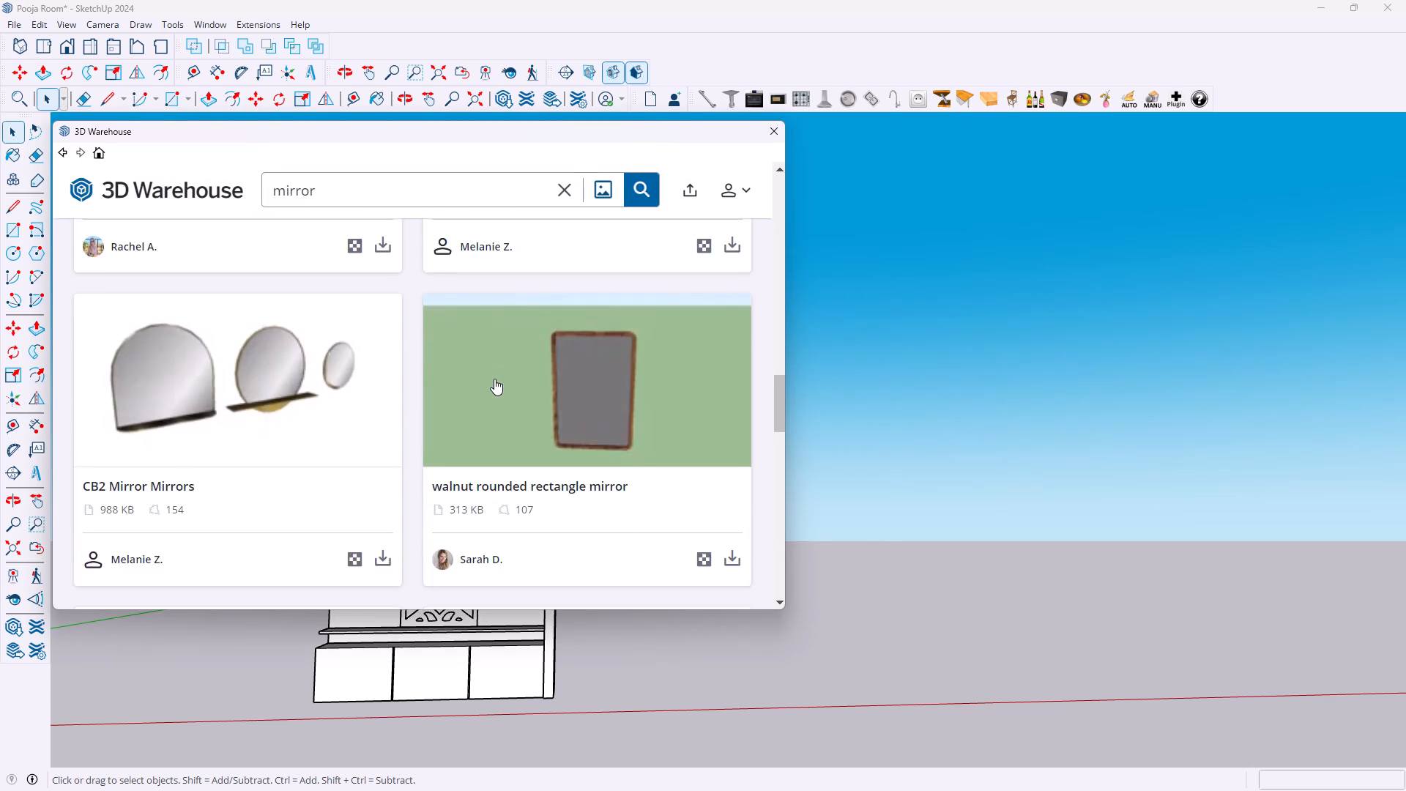
{"action": "scroll", "coordinate": [494, 379], "scroll_direction": "down", "scroll_amount": 4}
{"action": "scroll", "coordinate": [494, 378], "scroll_direction": "up", "scroll_amount": 2}
{"action": "scroll", "coordinate": [494, 377], "scroll_direction": "down", "scroll_amount": 3}
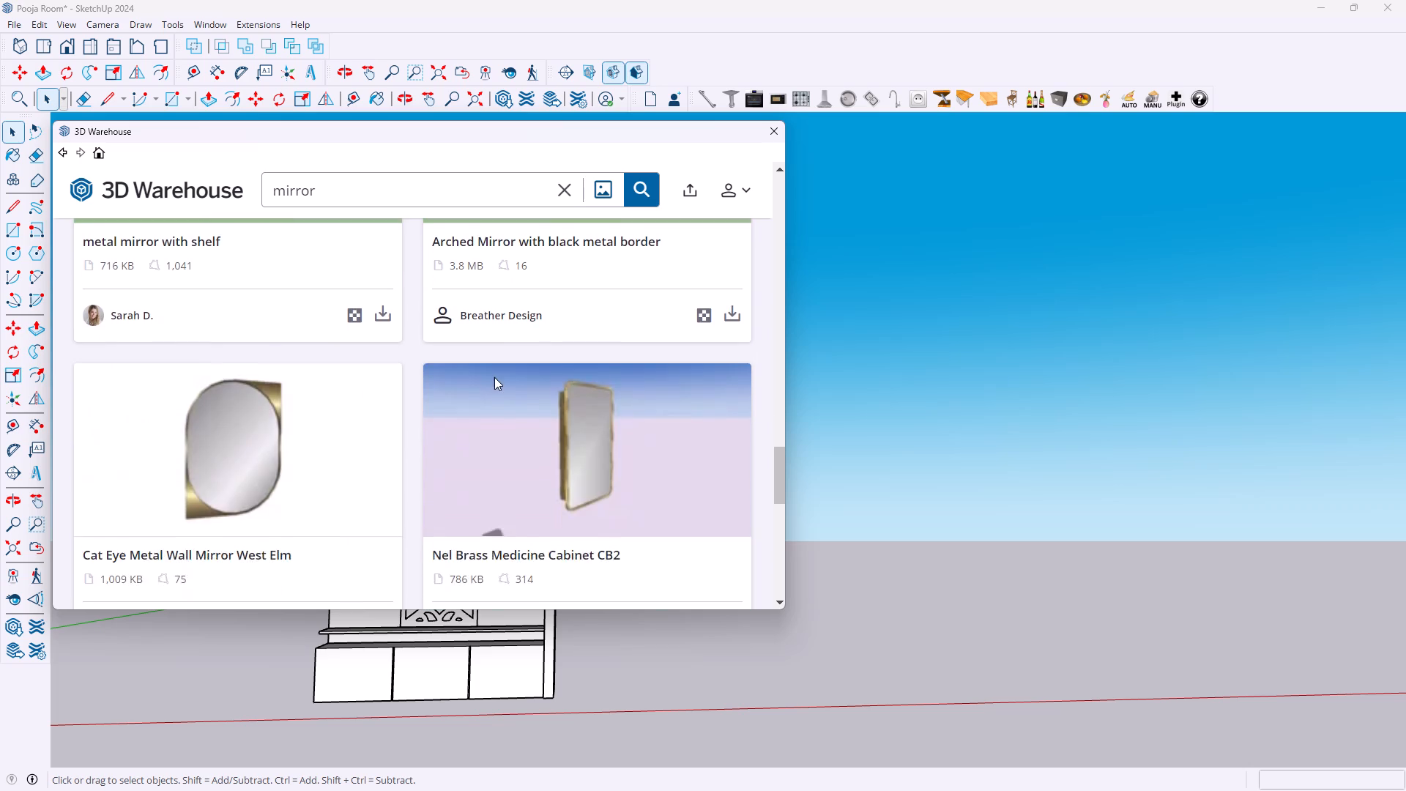
{"action": "scroll", "coordinate": [494, 377], "scroll_direction": "down", "scroll_amount": 7}
{"action": "scroll", "coordinate": [494, 377], "scroll_direction": "up", "scroll_amount": 2}
{"action": "scroll", "coordinate": [494, 377], "scroll_direction": "down", "scroll_amount": 2}
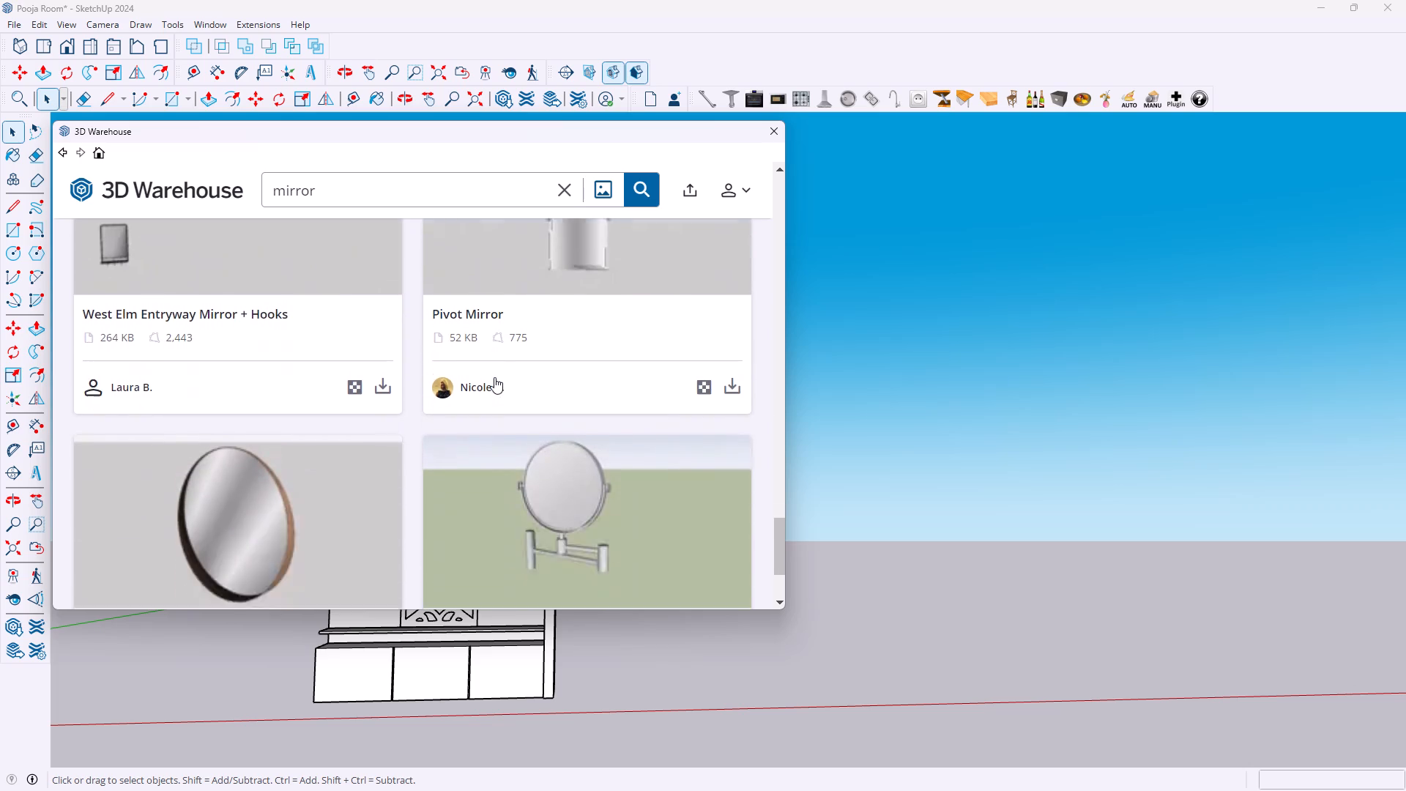
{"action": "scroll", "coordinate": [494, 377], "scroll_direction": "down", "scroll_amount": 5}
{"action": "left_click", "coordinate": [769, 132]}
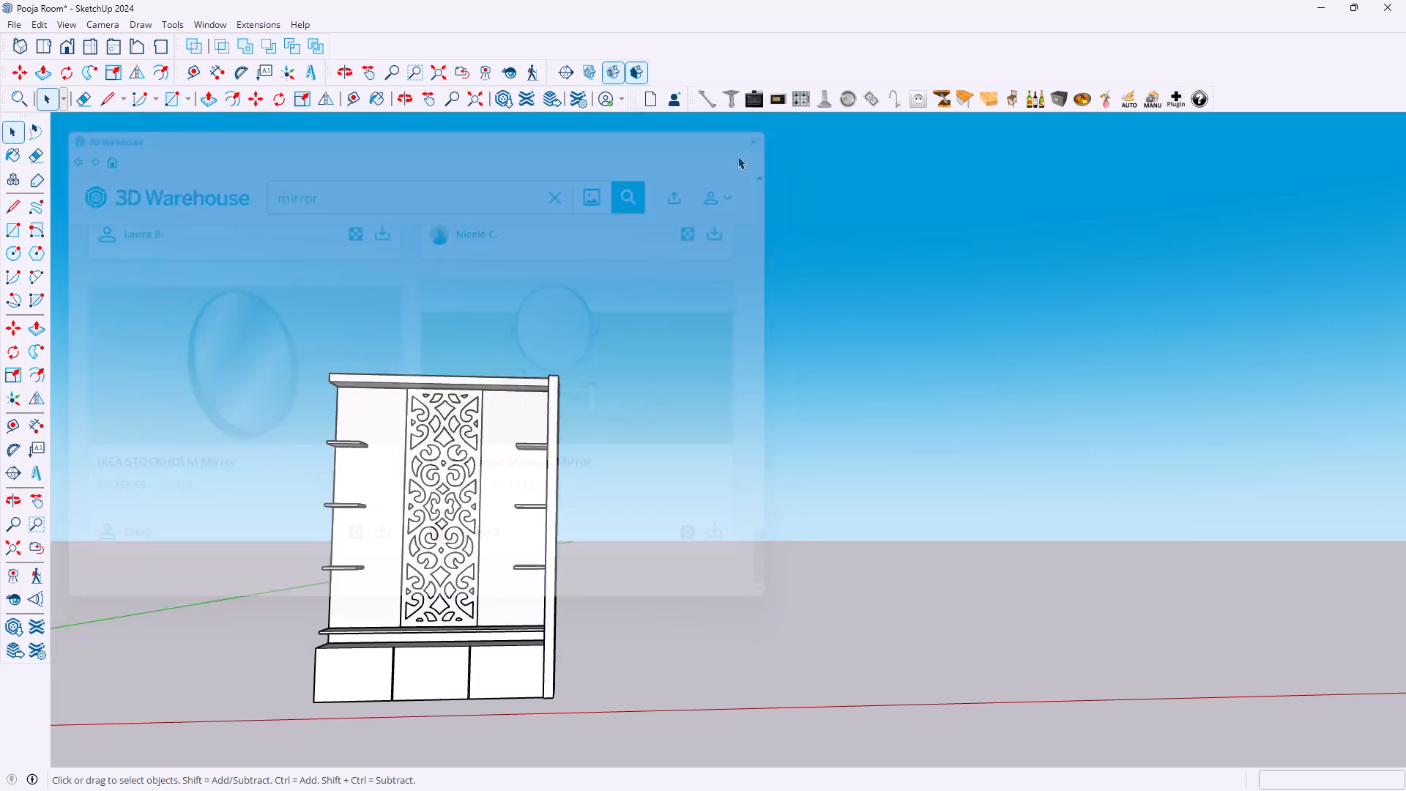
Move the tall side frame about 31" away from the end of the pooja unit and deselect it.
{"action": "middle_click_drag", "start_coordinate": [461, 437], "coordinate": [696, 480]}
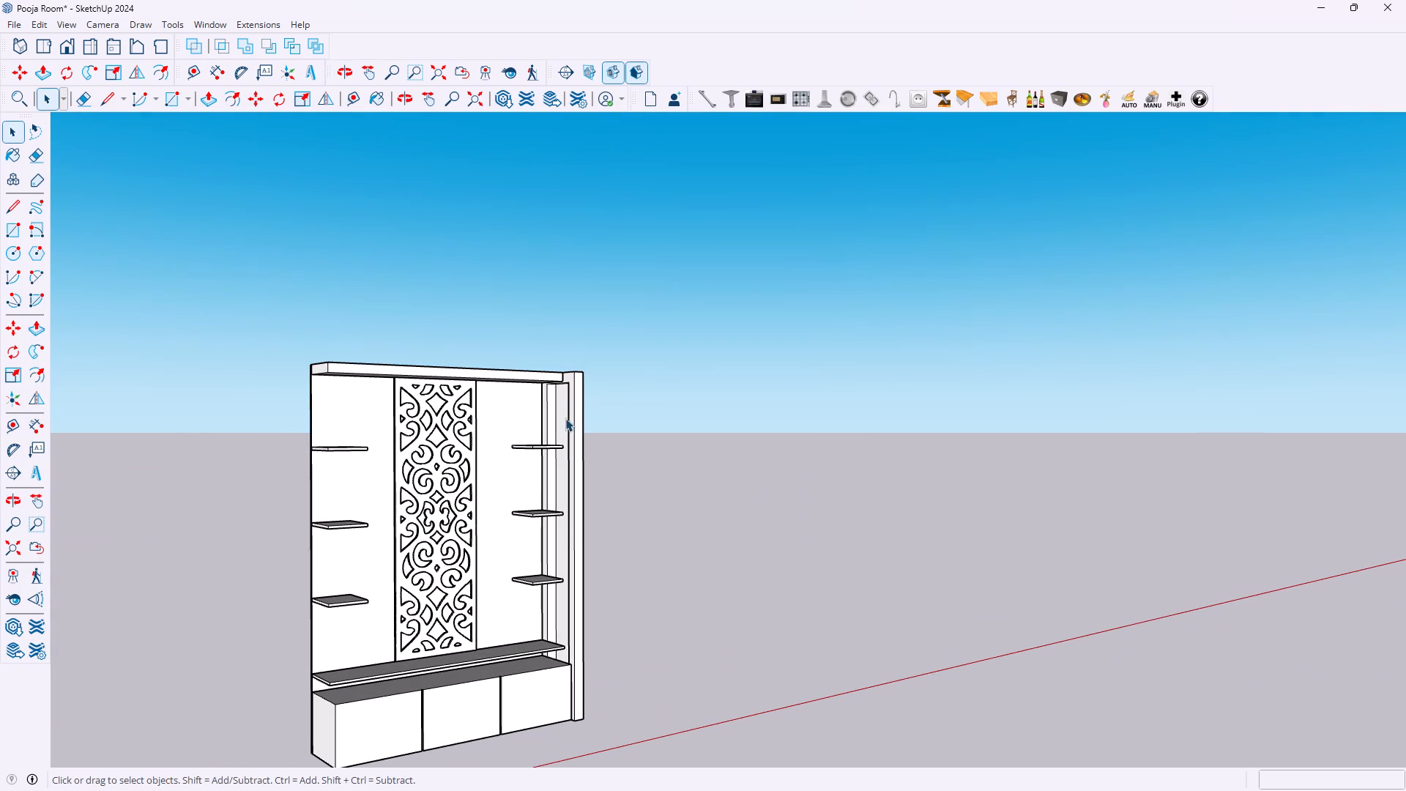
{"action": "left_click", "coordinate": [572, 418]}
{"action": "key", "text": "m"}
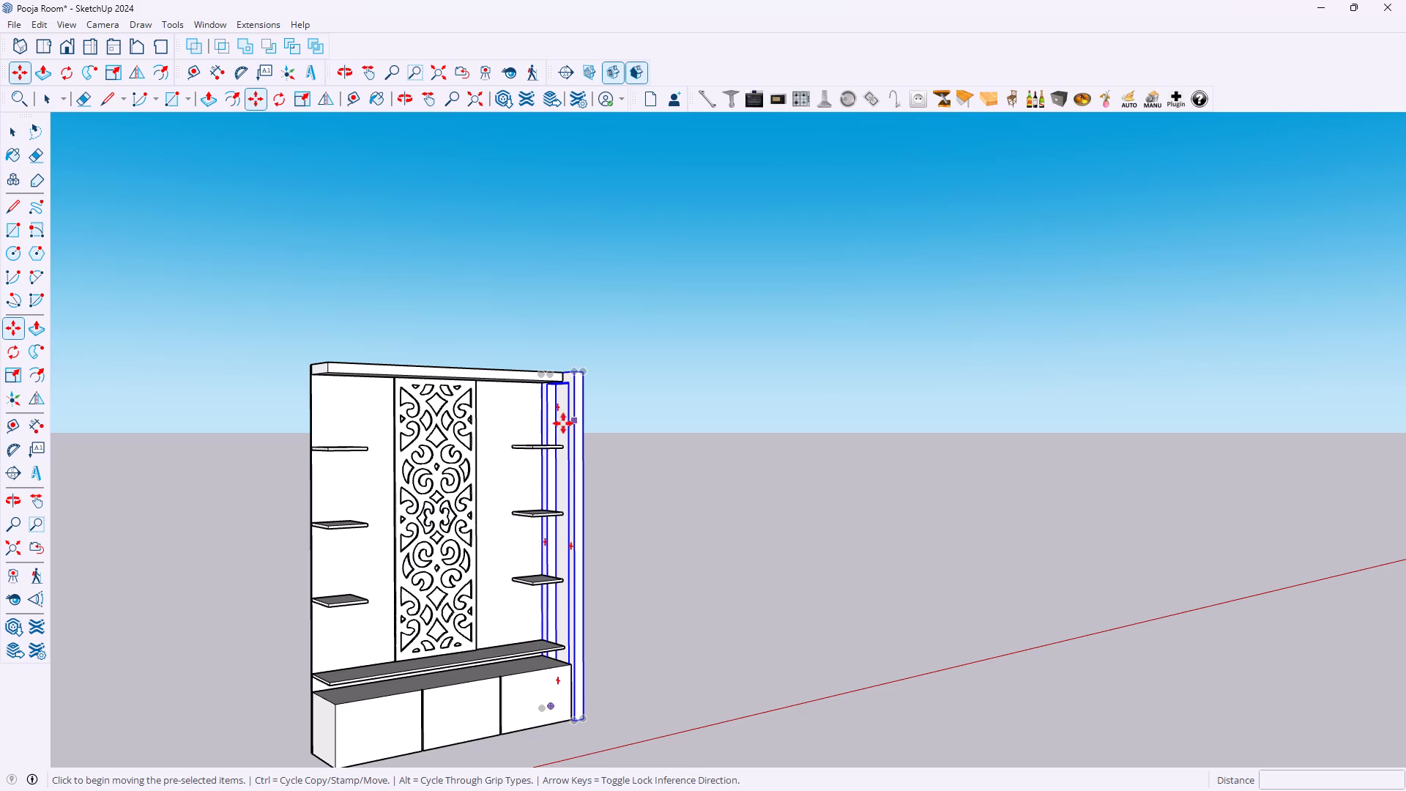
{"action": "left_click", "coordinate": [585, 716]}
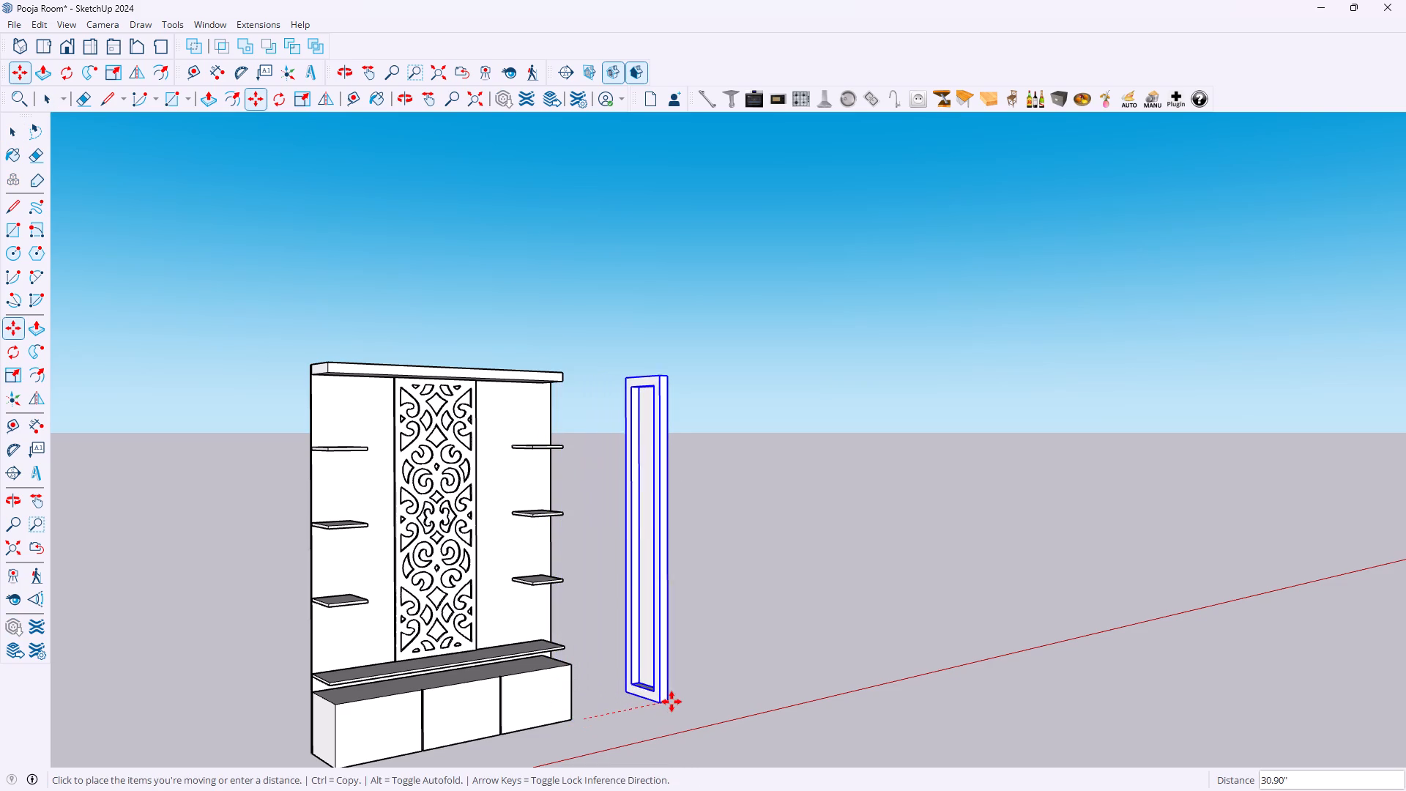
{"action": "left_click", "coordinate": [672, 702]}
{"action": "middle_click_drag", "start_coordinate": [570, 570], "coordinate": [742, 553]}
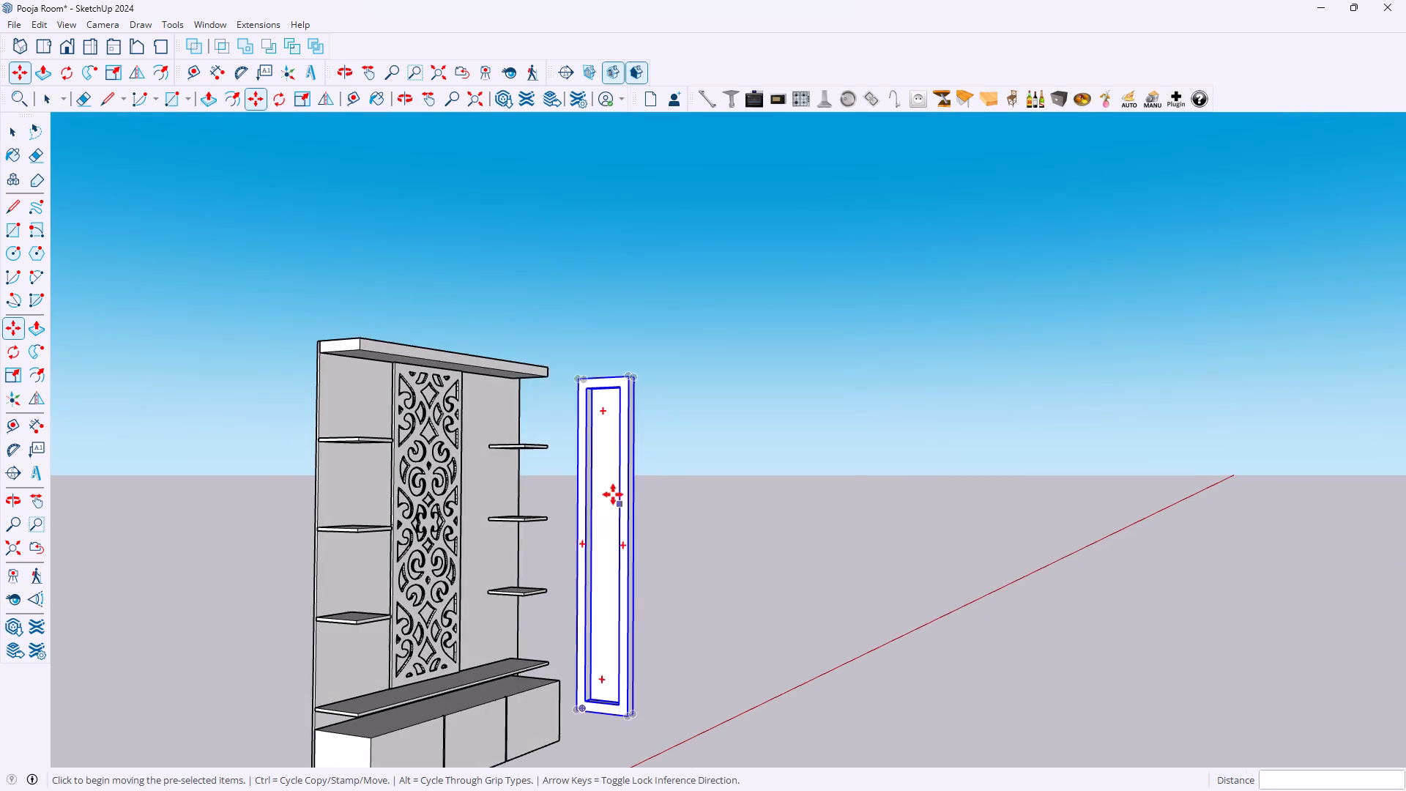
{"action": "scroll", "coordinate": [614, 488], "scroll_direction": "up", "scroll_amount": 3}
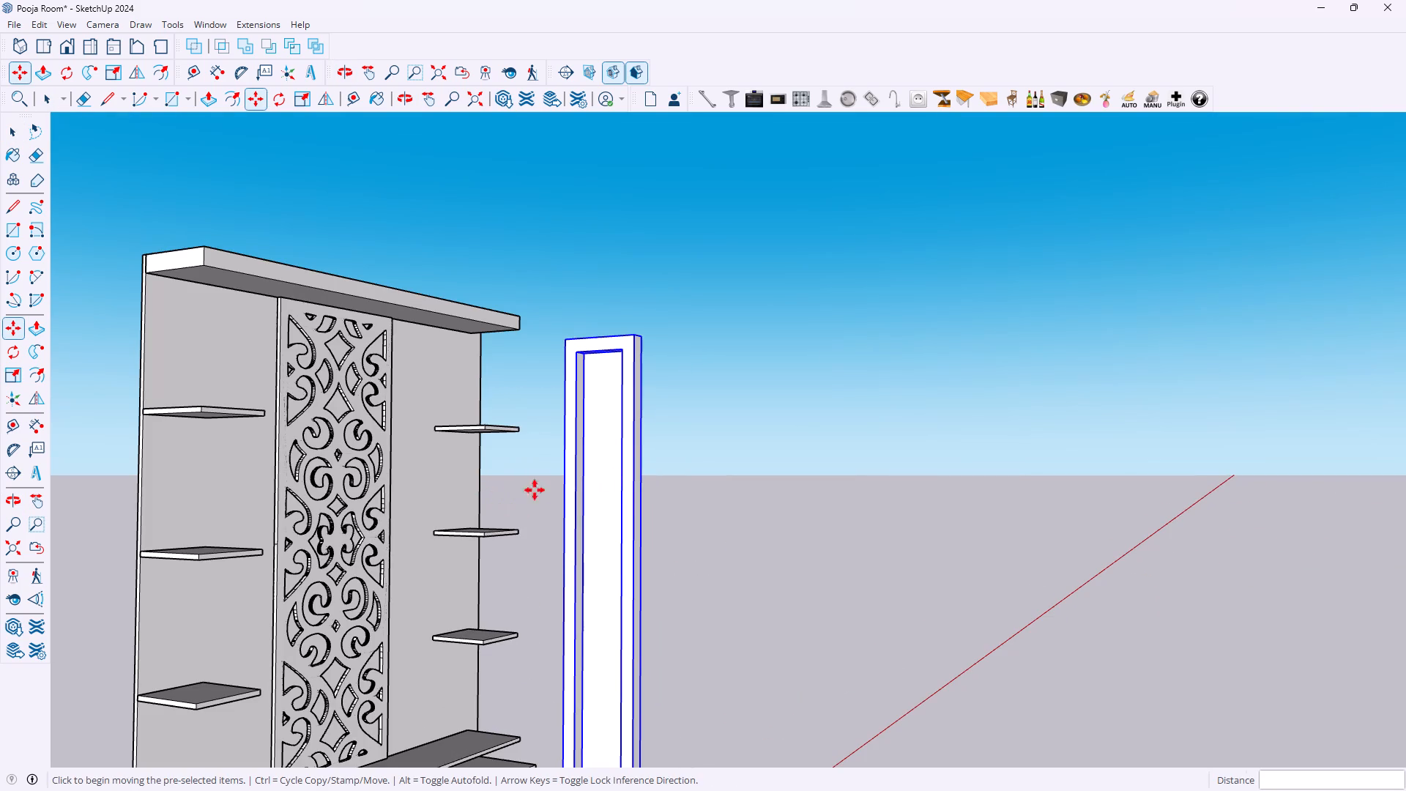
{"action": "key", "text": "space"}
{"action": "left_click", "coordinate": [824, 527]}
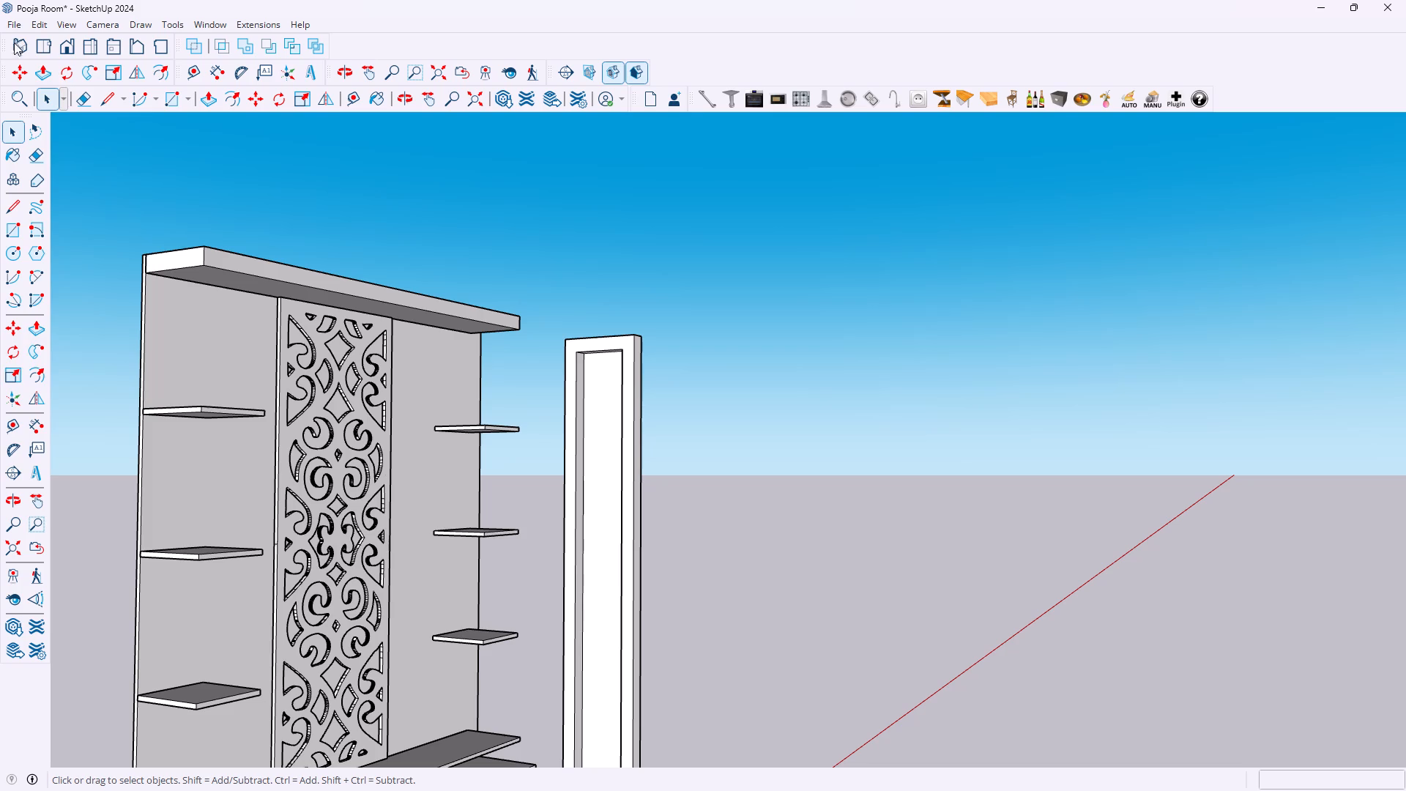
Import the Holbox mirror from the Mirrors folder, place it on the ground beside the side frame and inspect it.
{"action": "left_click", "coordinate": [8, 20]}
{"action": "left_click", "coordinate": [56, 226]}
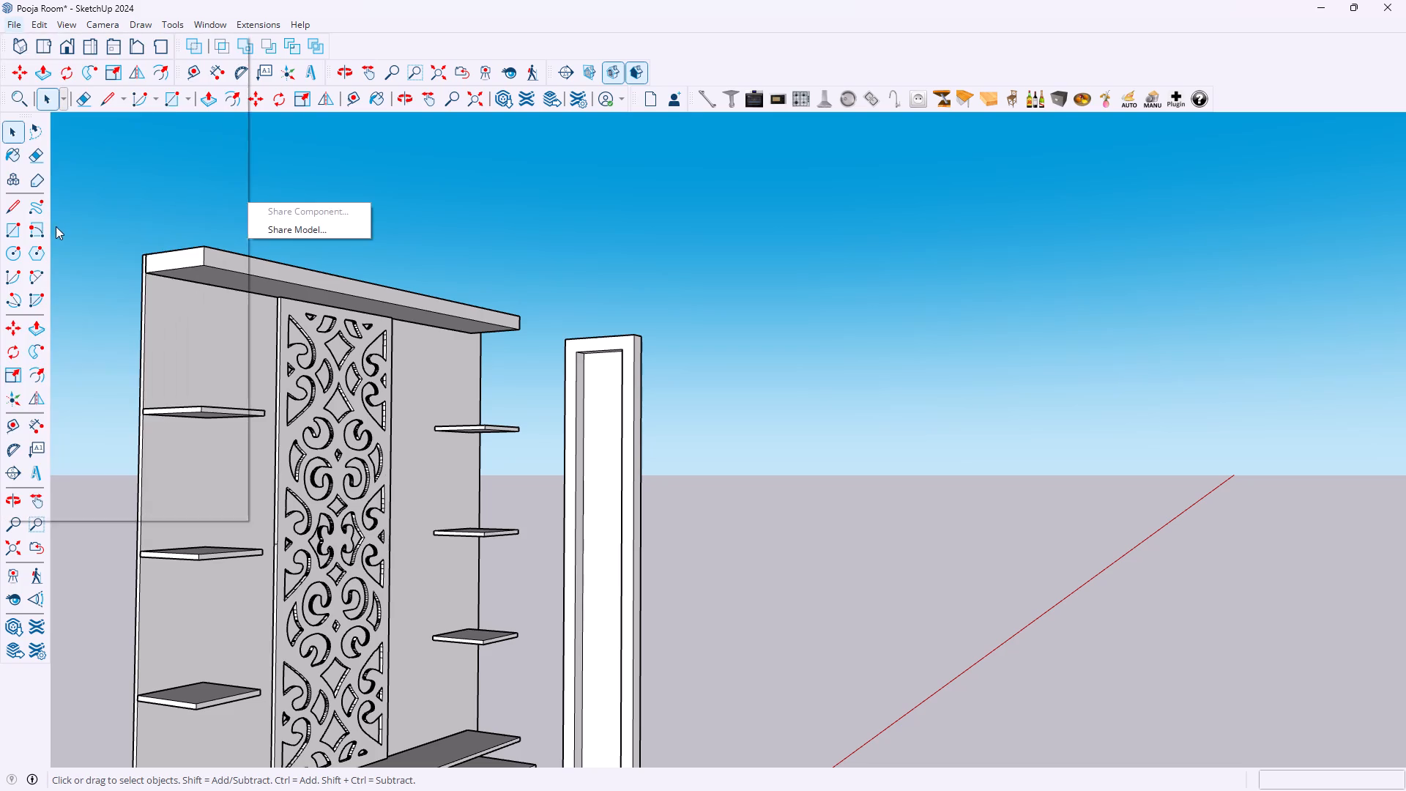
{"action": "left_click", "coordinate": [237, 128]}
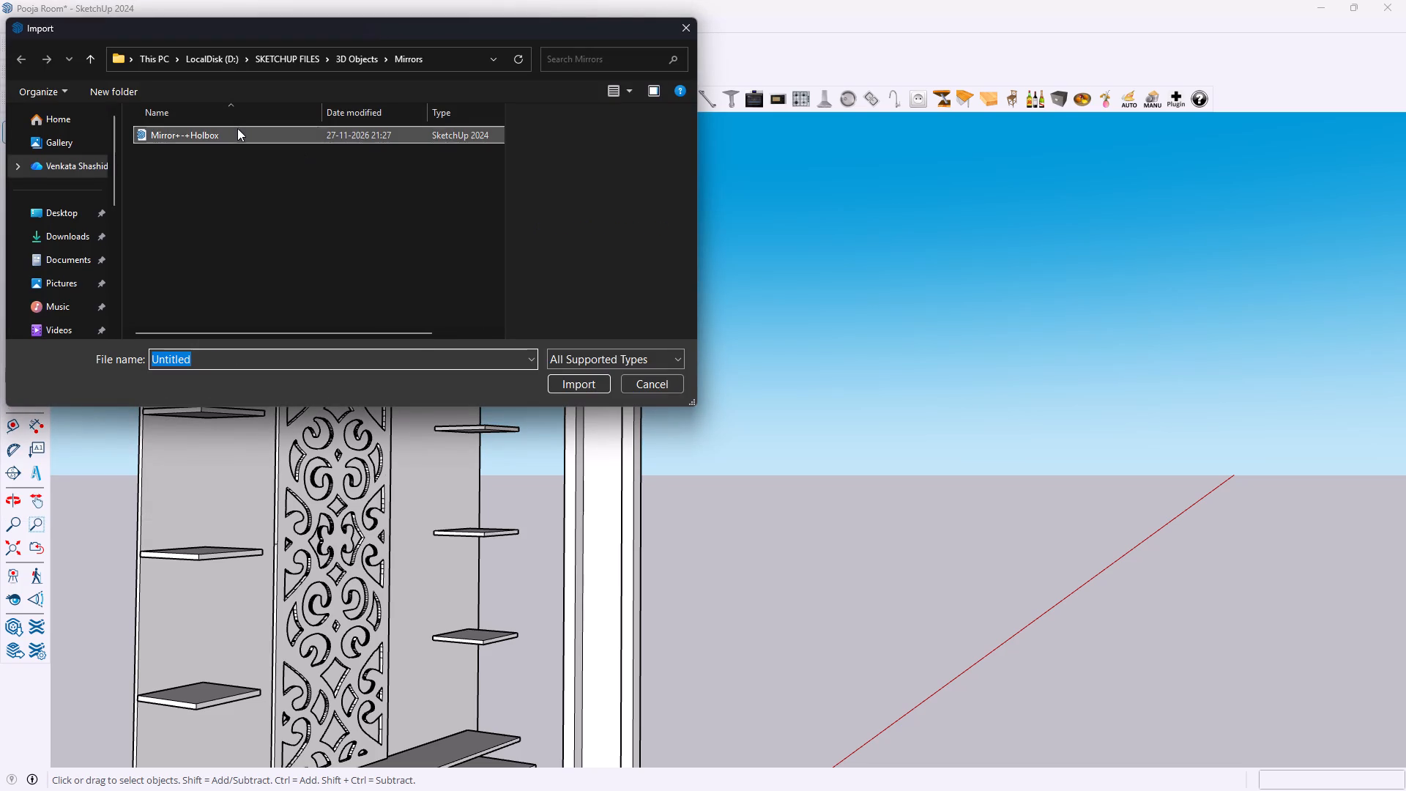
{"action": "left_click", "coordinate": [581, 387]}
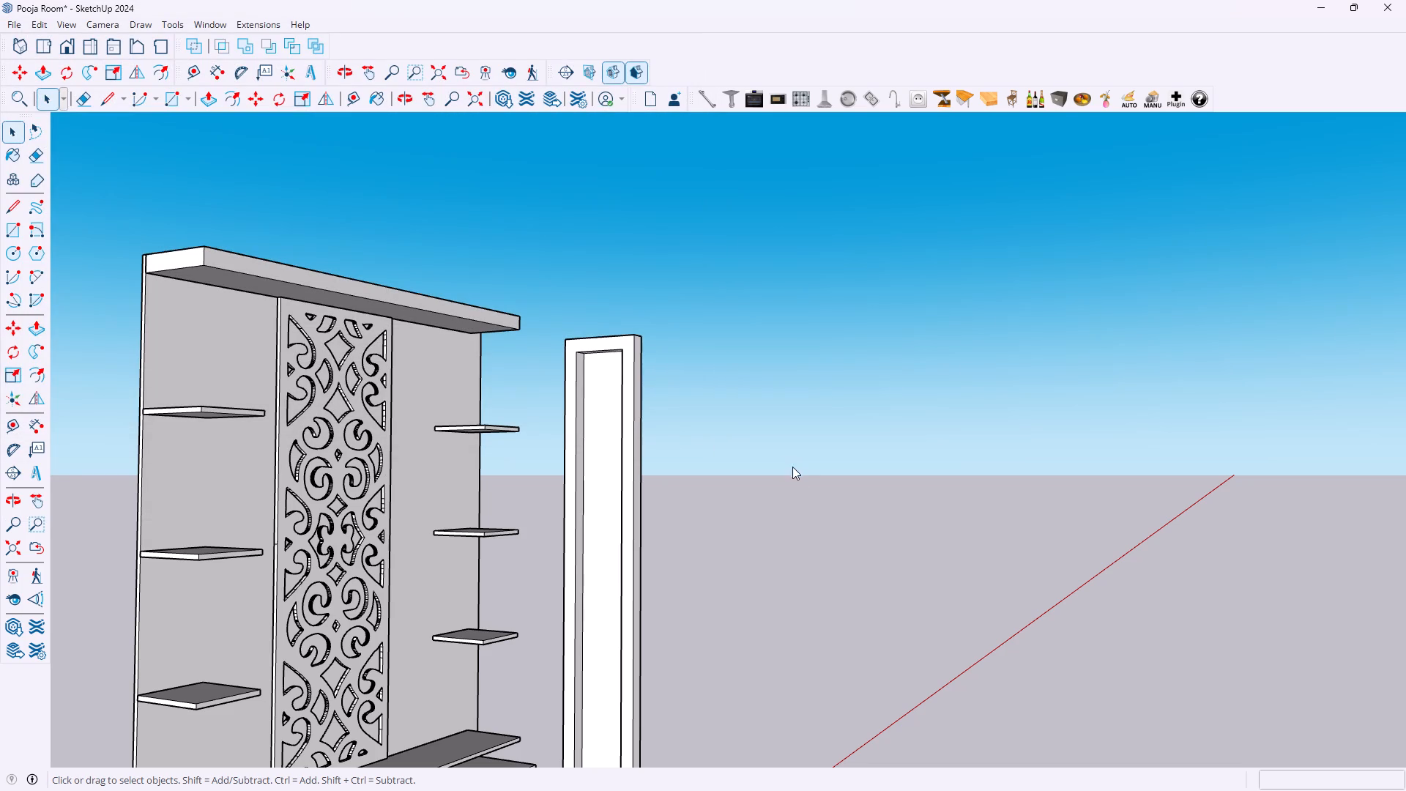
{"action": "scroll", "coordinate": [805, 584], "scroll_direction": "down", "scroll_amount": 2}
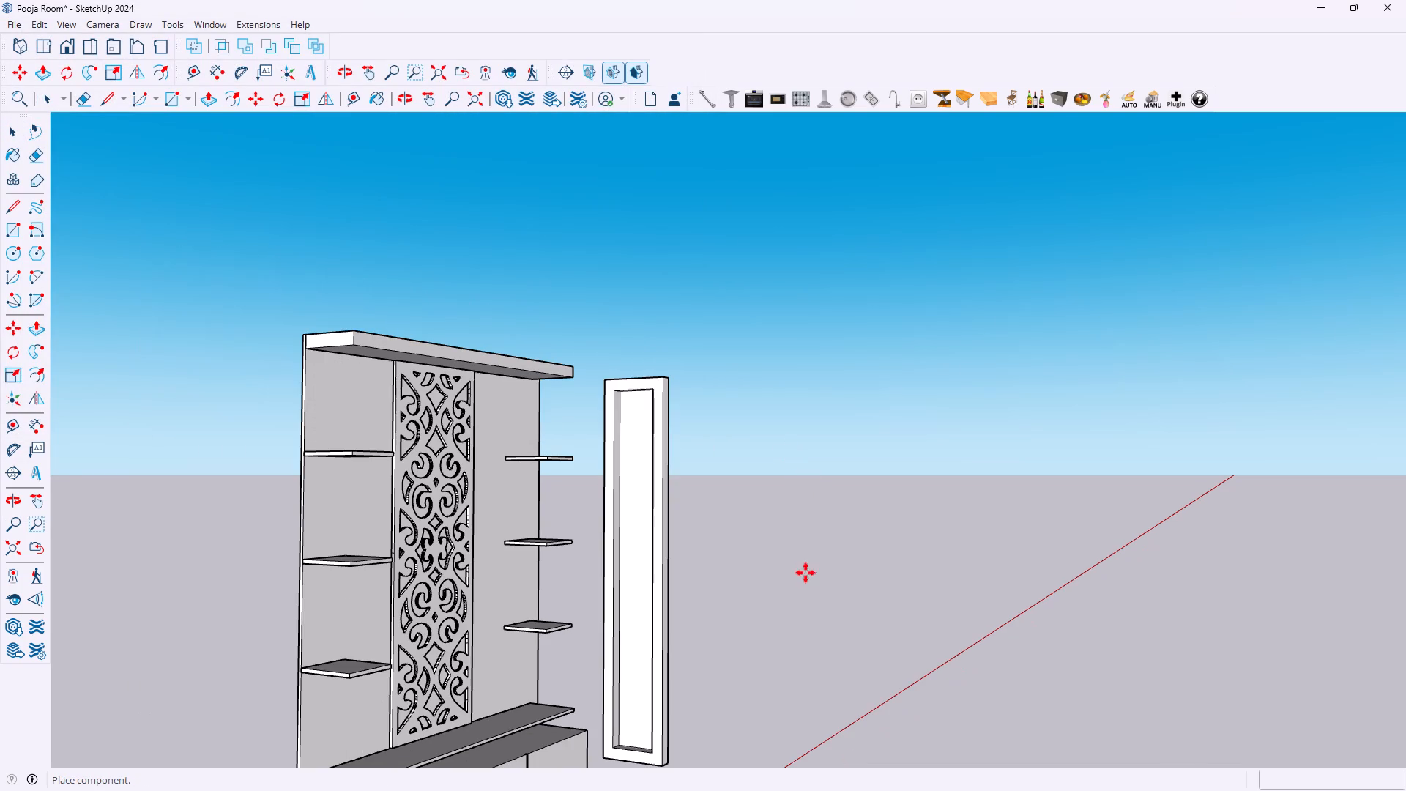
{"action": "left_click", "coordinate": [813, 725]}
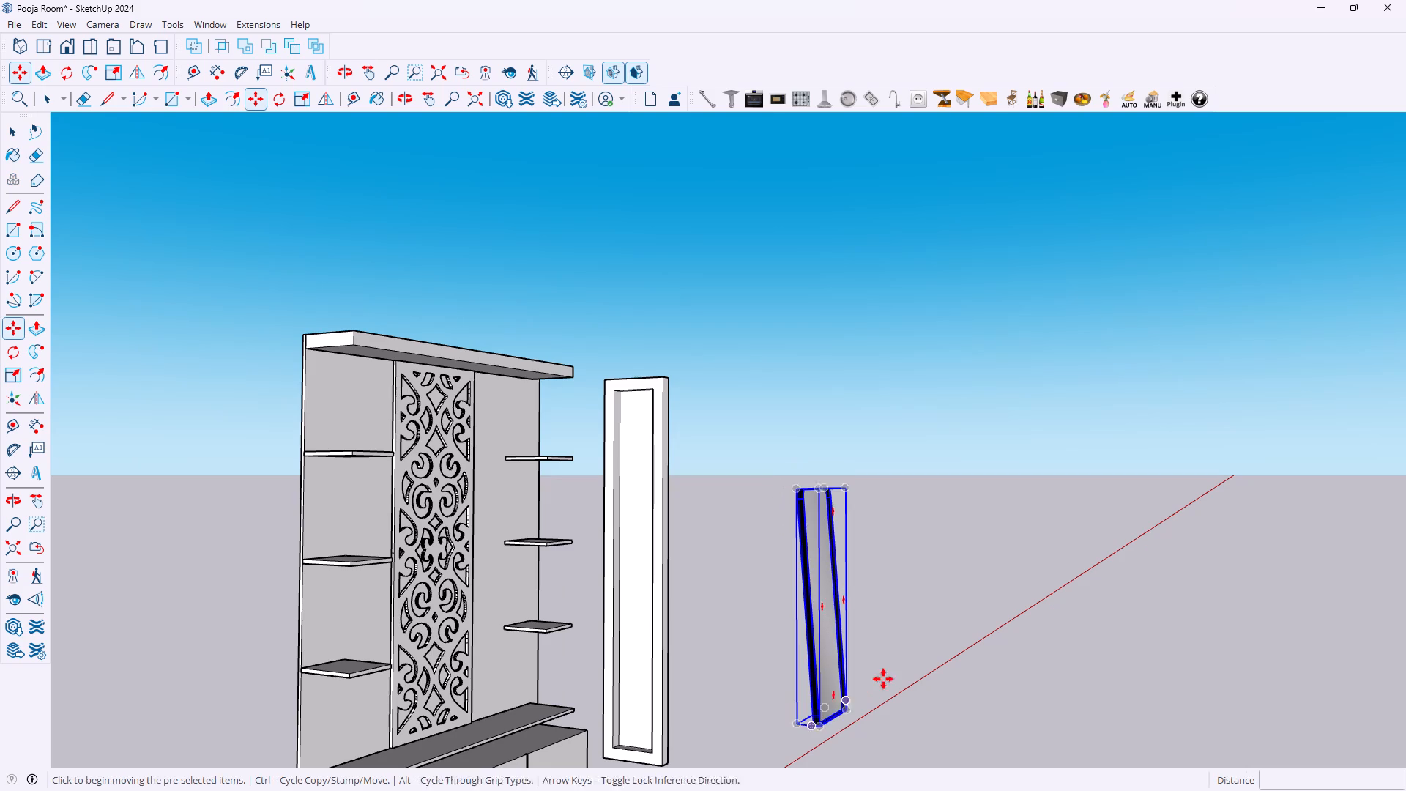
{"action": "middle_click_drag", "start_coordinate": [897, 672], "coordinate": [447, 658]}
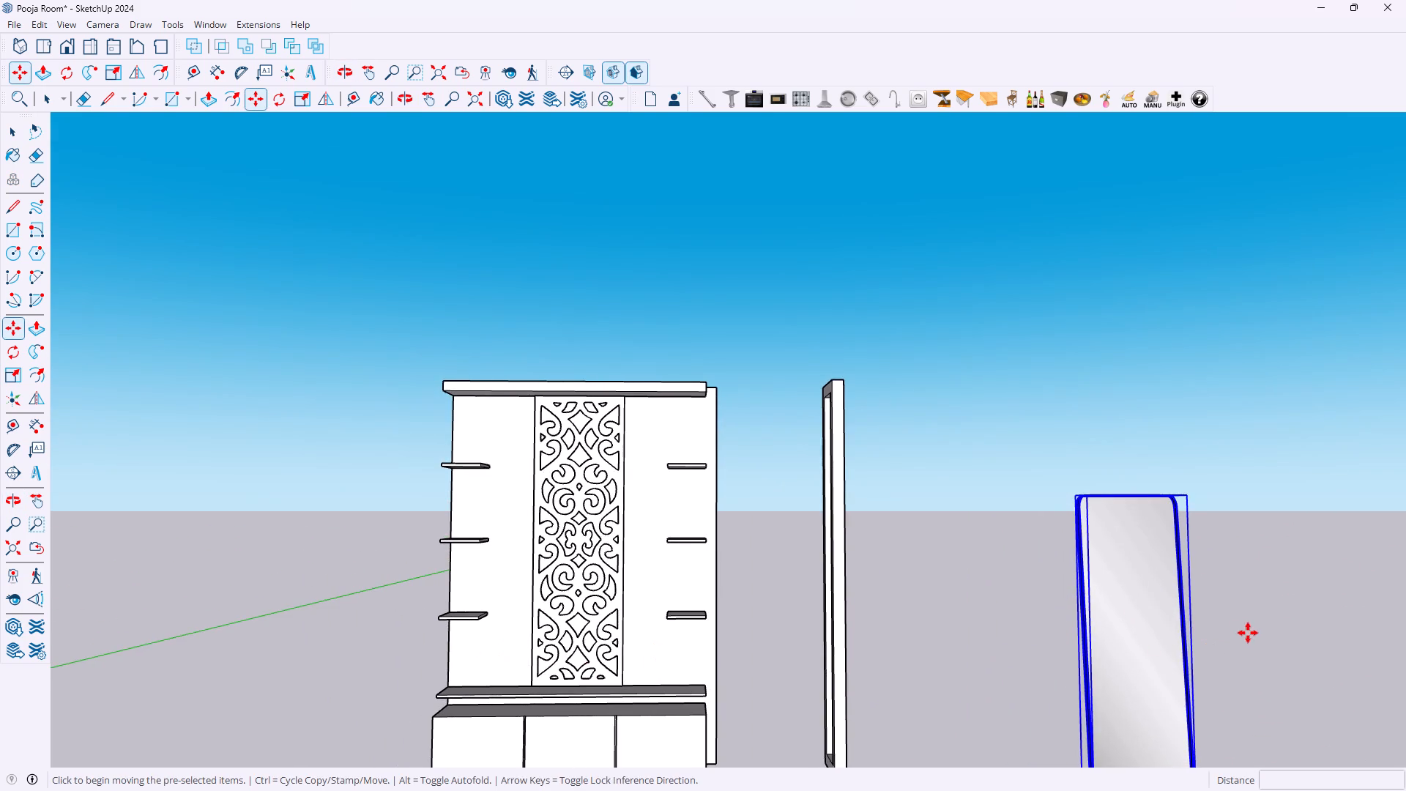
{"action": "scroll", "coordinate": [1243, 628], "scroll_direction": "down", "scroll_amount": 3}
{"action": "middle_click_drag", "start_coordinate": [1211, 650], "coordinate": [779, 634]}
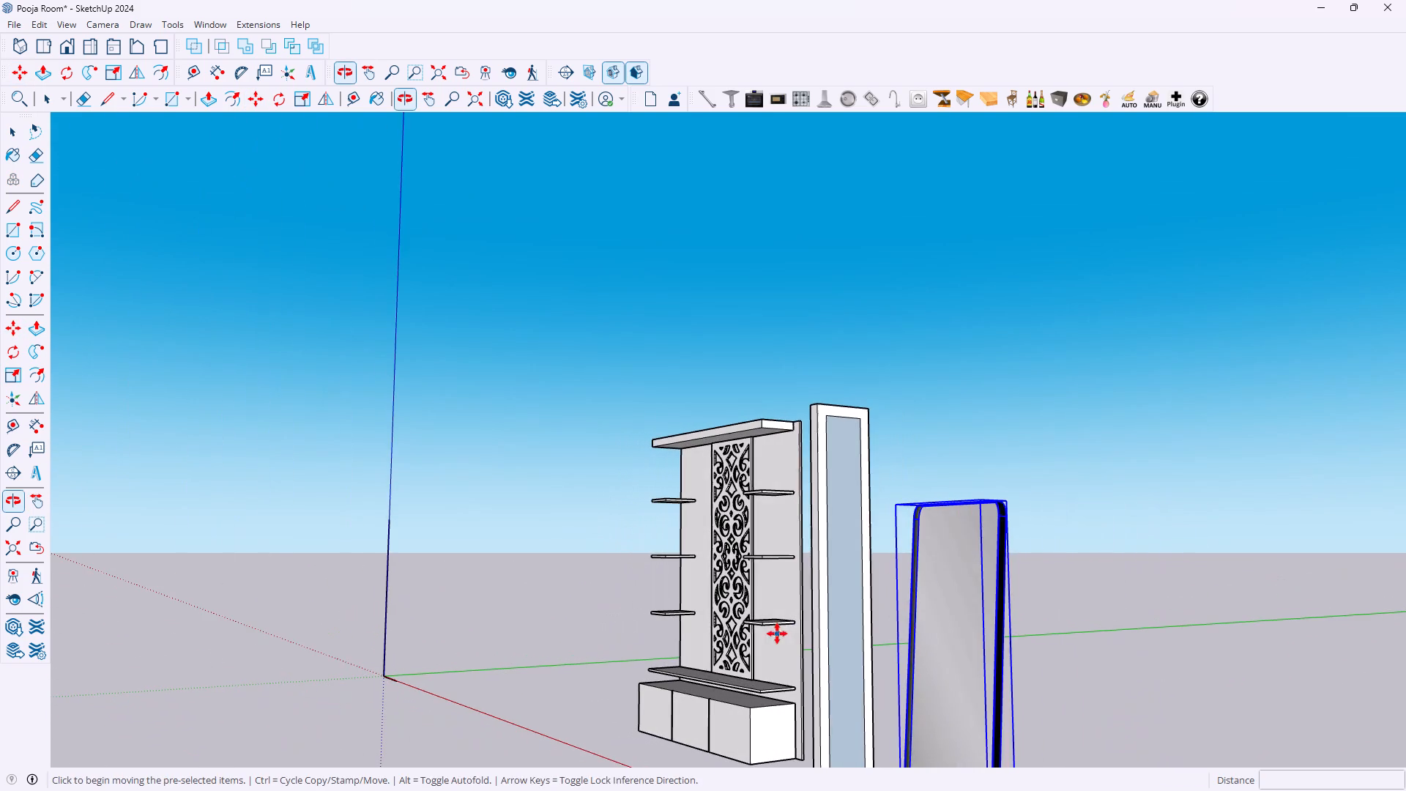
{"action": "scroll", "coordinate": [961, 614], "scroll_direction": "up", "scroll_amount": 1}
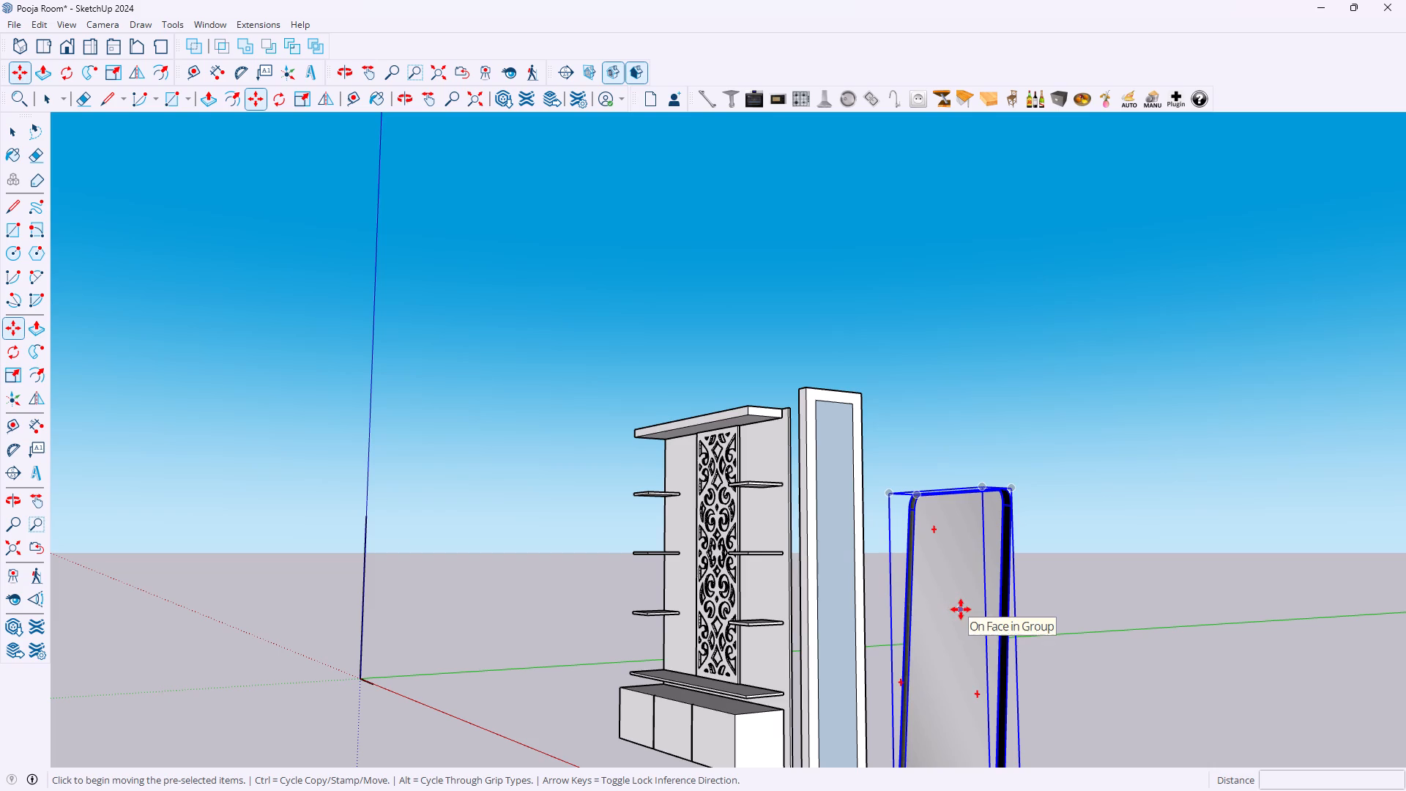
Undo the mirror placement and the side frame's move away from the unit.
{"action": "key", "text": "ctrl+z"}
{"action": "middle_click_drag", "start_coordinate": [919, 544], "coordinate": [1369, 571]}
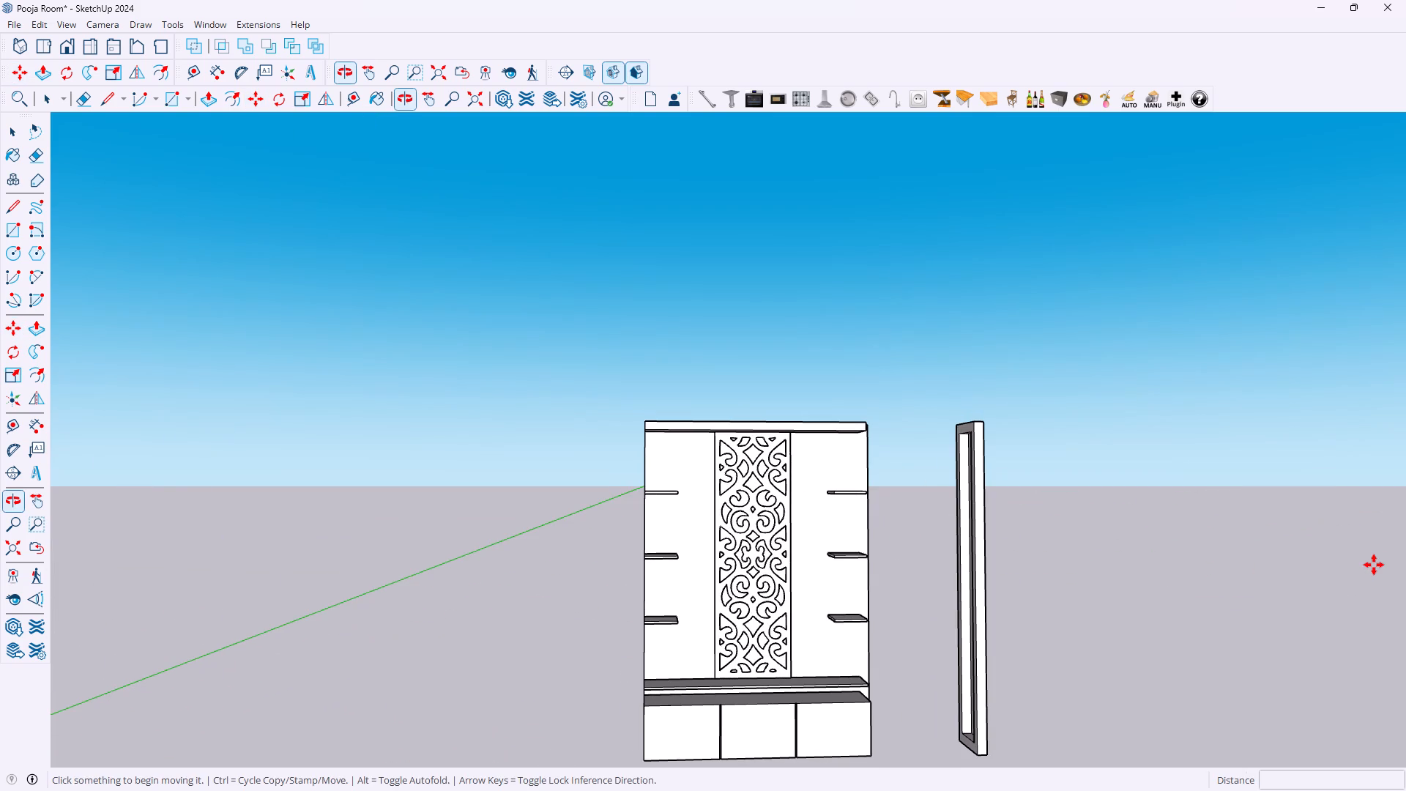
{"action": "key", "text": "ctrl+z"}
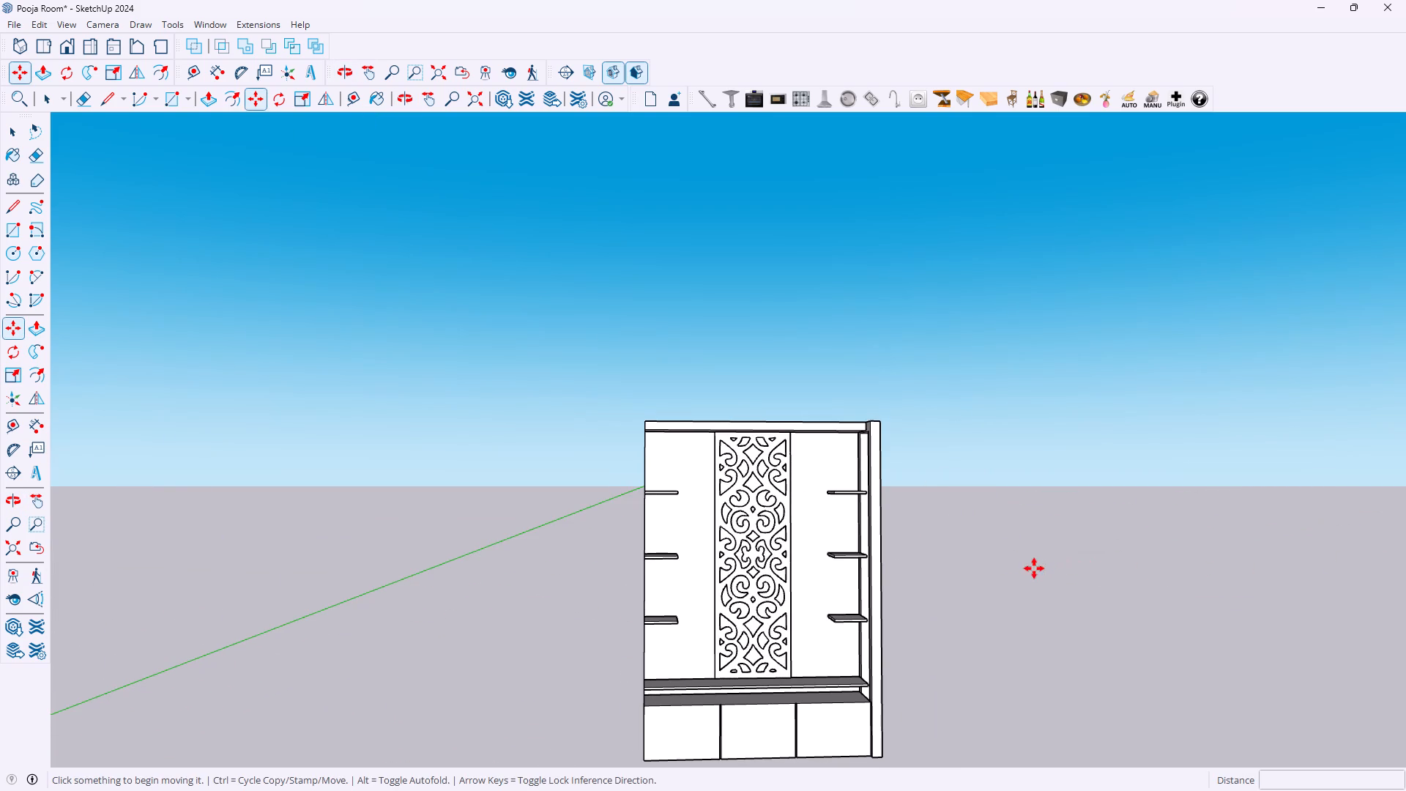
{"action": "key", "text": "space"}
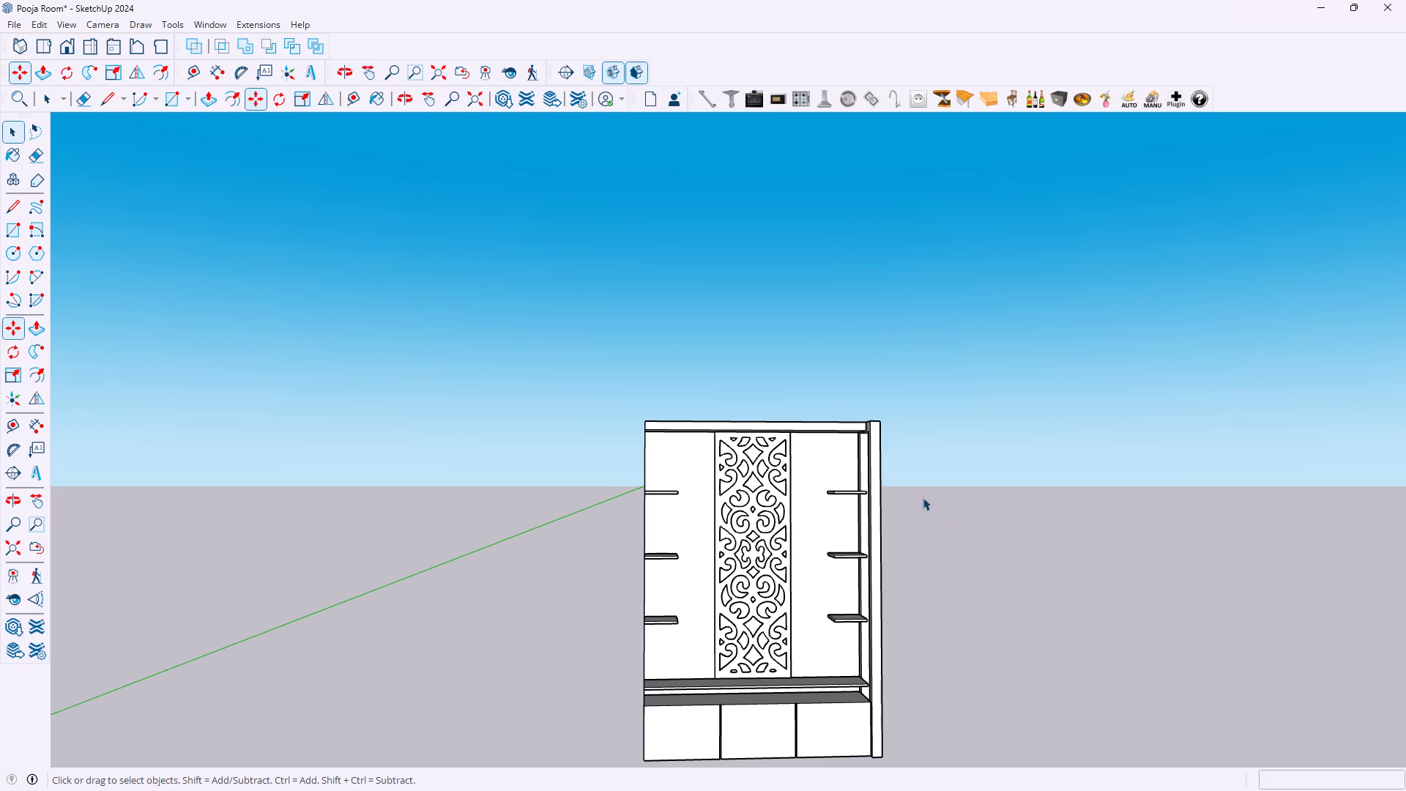
Import the Ganesha model from the God folder in 3D Objects and place it on the ground beside the pooja unit.
{"action": "left_click", "coordinate": [7, 21]}
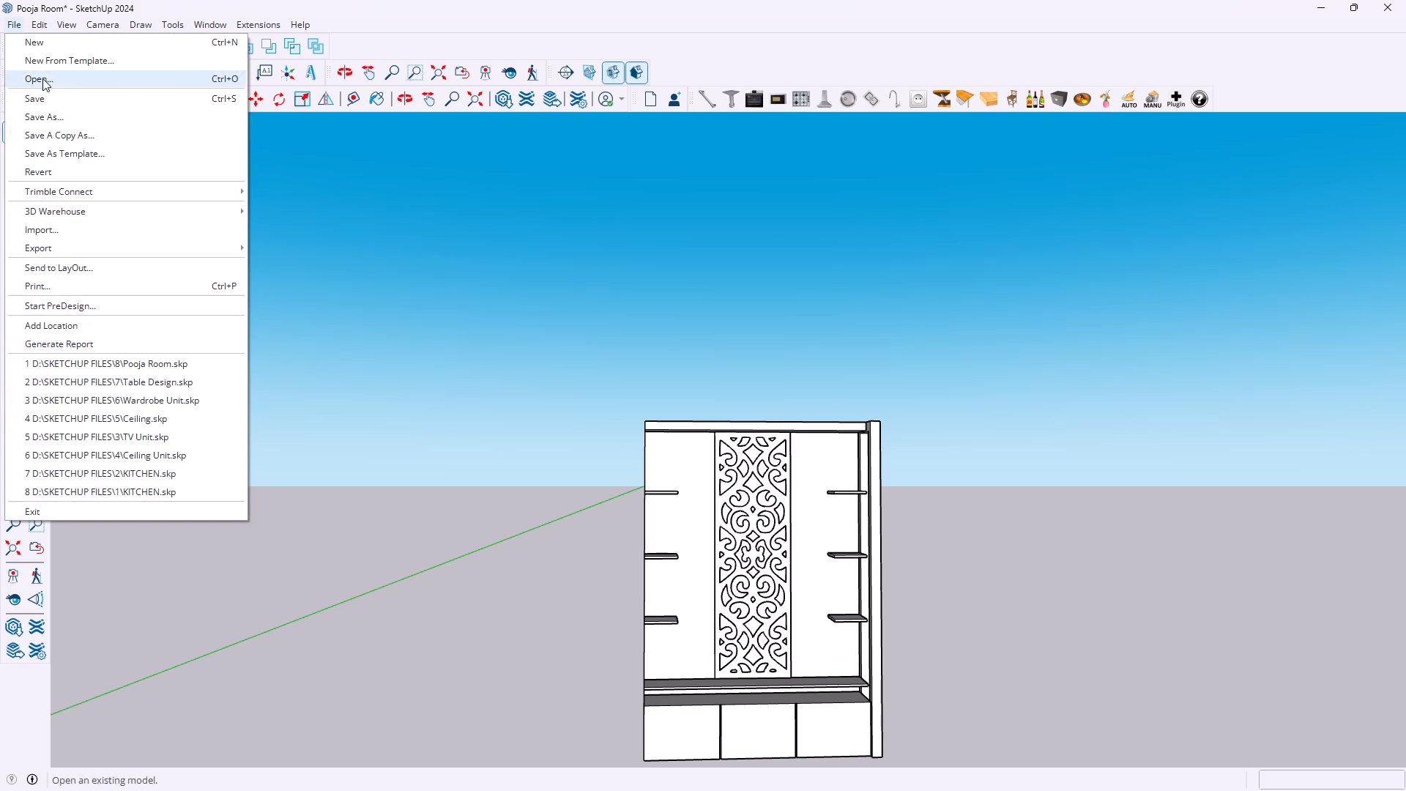
{"action": "left_click", "coordinate": [63, 233]}
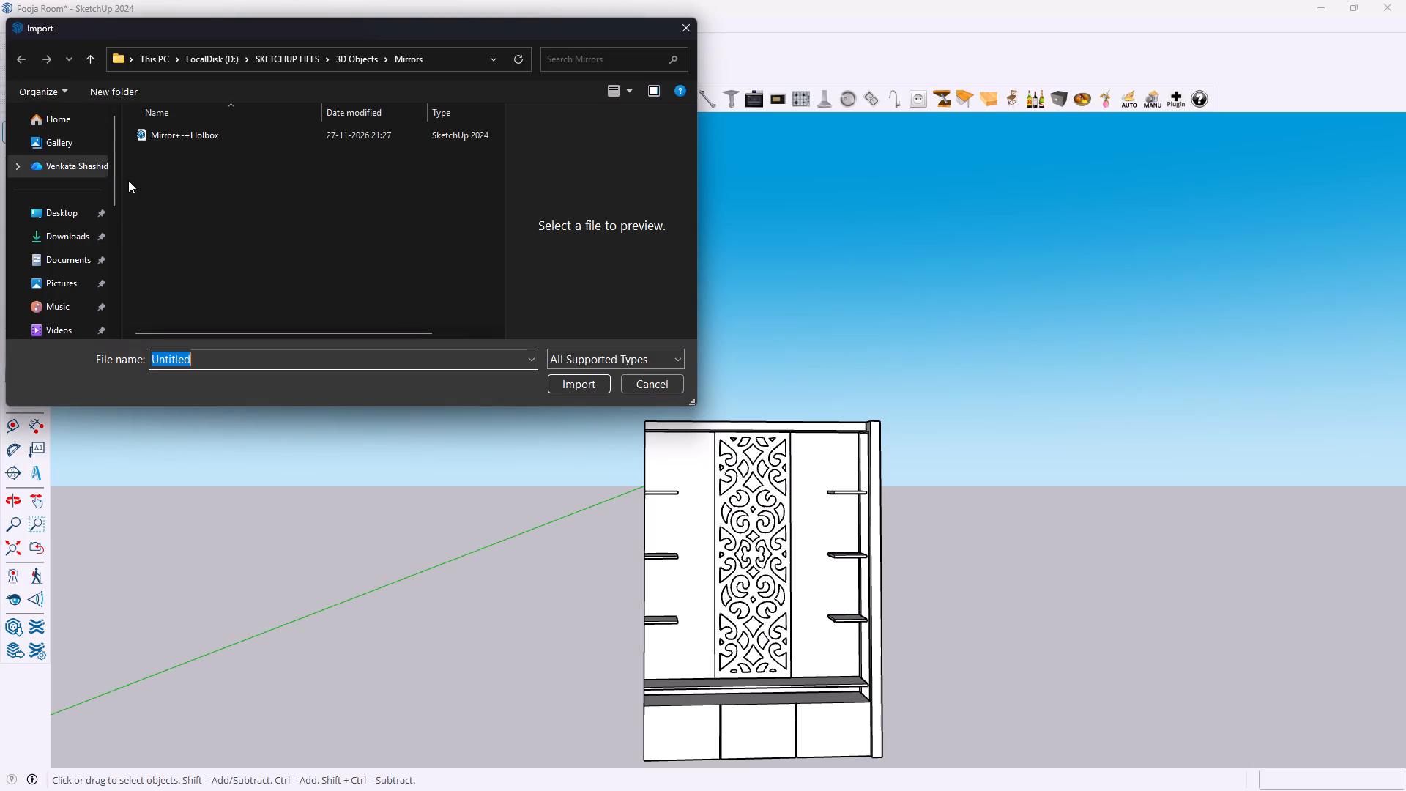
{"action": "left_click", "coordinate": [354, 53]}
{"action": "left_click", "coordinate": [198, 149]}
{"action": "left_click", "coordinate": [198, 149]}
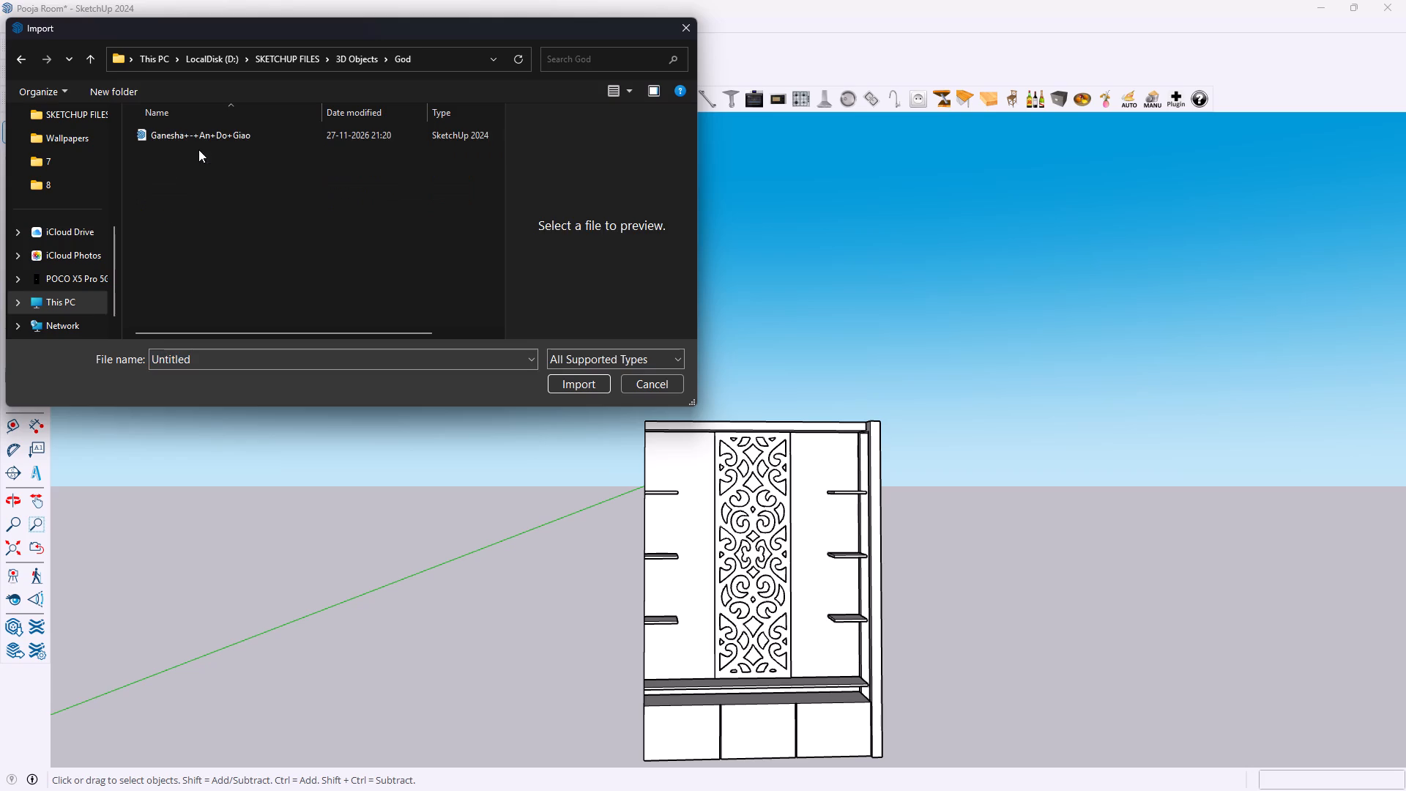
{"action": "left_click", "coordinate": [204, 131]}
{"action": "left_click", "coordinate": [568, 385]}
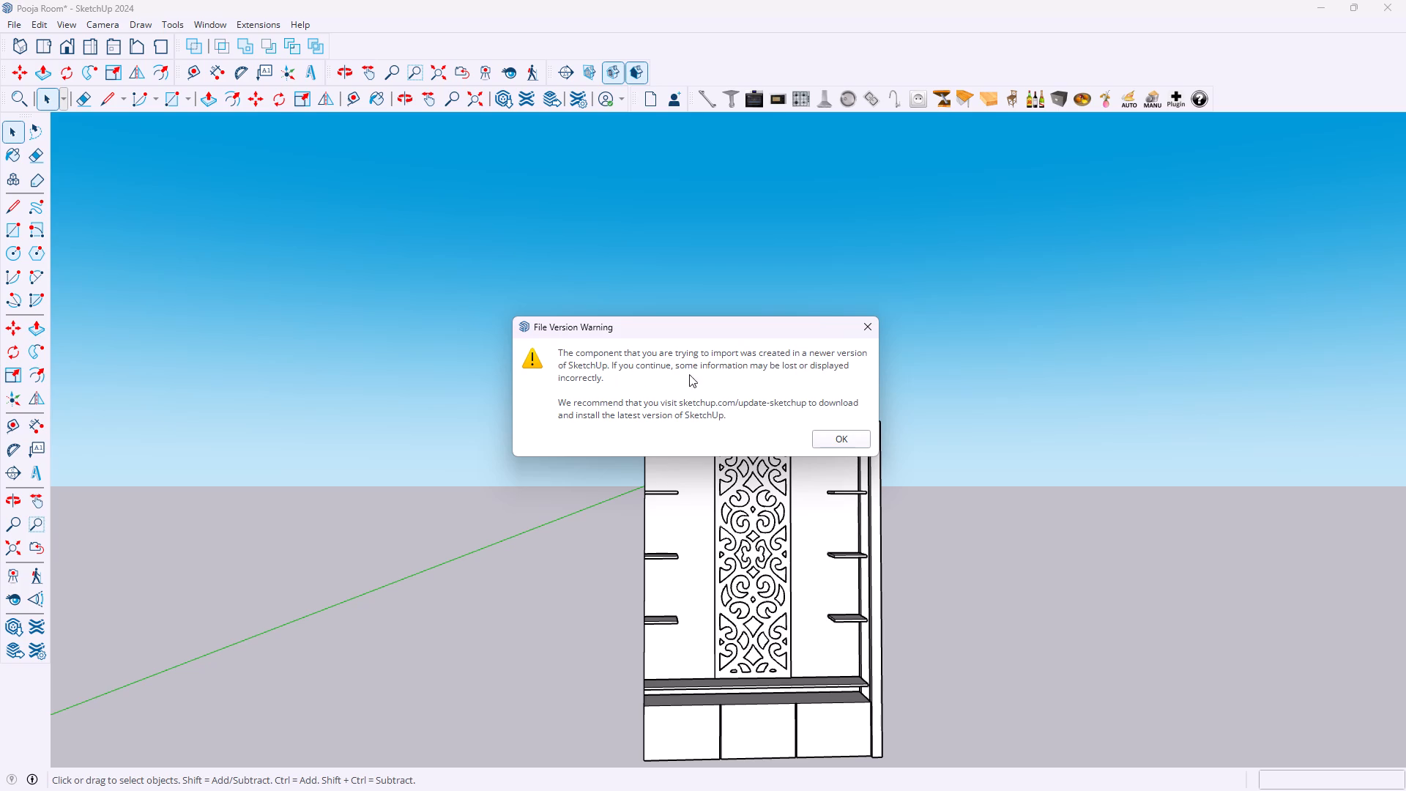
{"action": "left_click", "coordinate": [832, 437]}
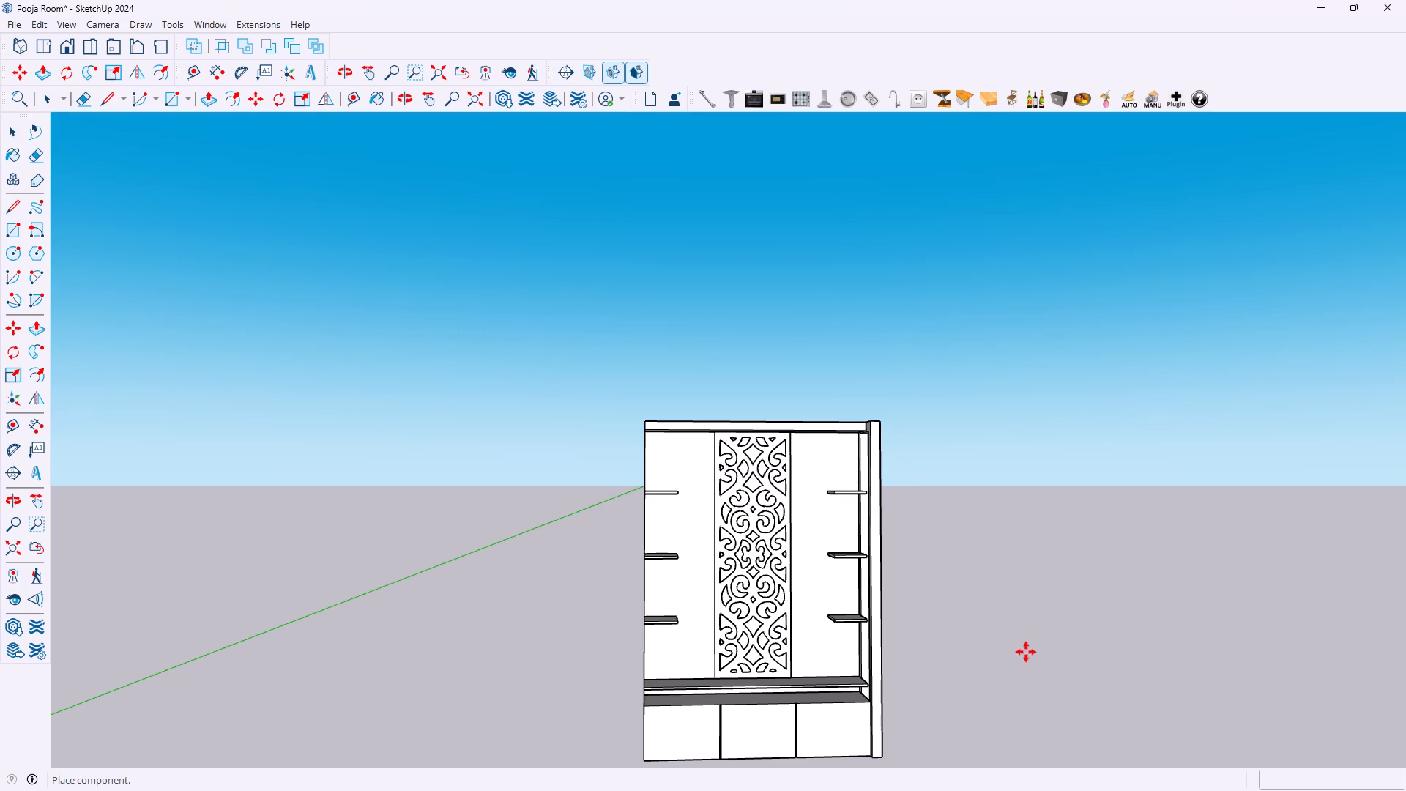
{"action": "scroll", "coordinate": [1019, 662], "scroll_direction": "down", "scroll_amount": 1}
{"action": "scroll", "coordinate": [762, 697], "scroll_direction": "up", "scroll_amount": 5}
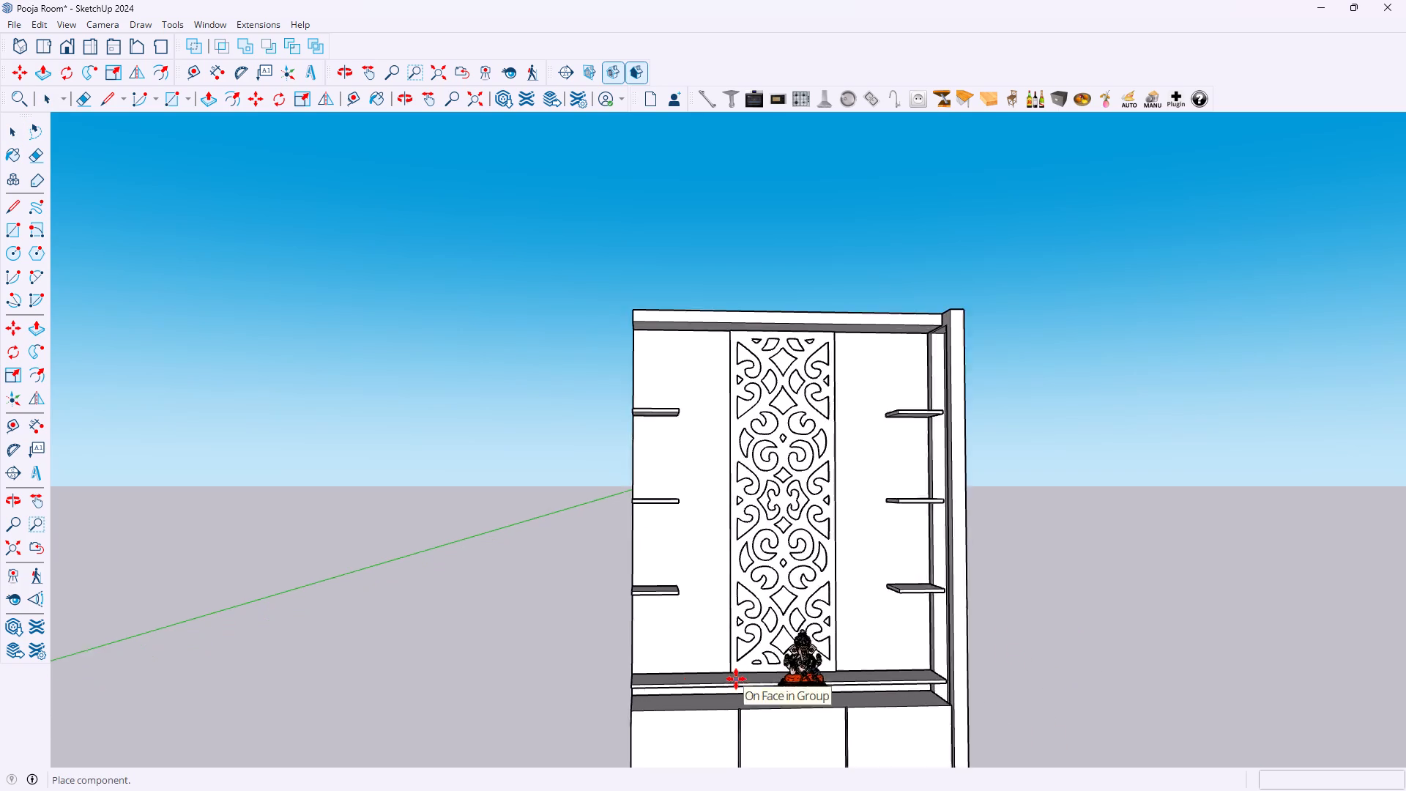
{"action": "scroll", "coordinate": [737, 675], "scroll_direction": "up", "scroll_amount": 1}
{"action": "left_click", "coordinate": [1136, 729]}
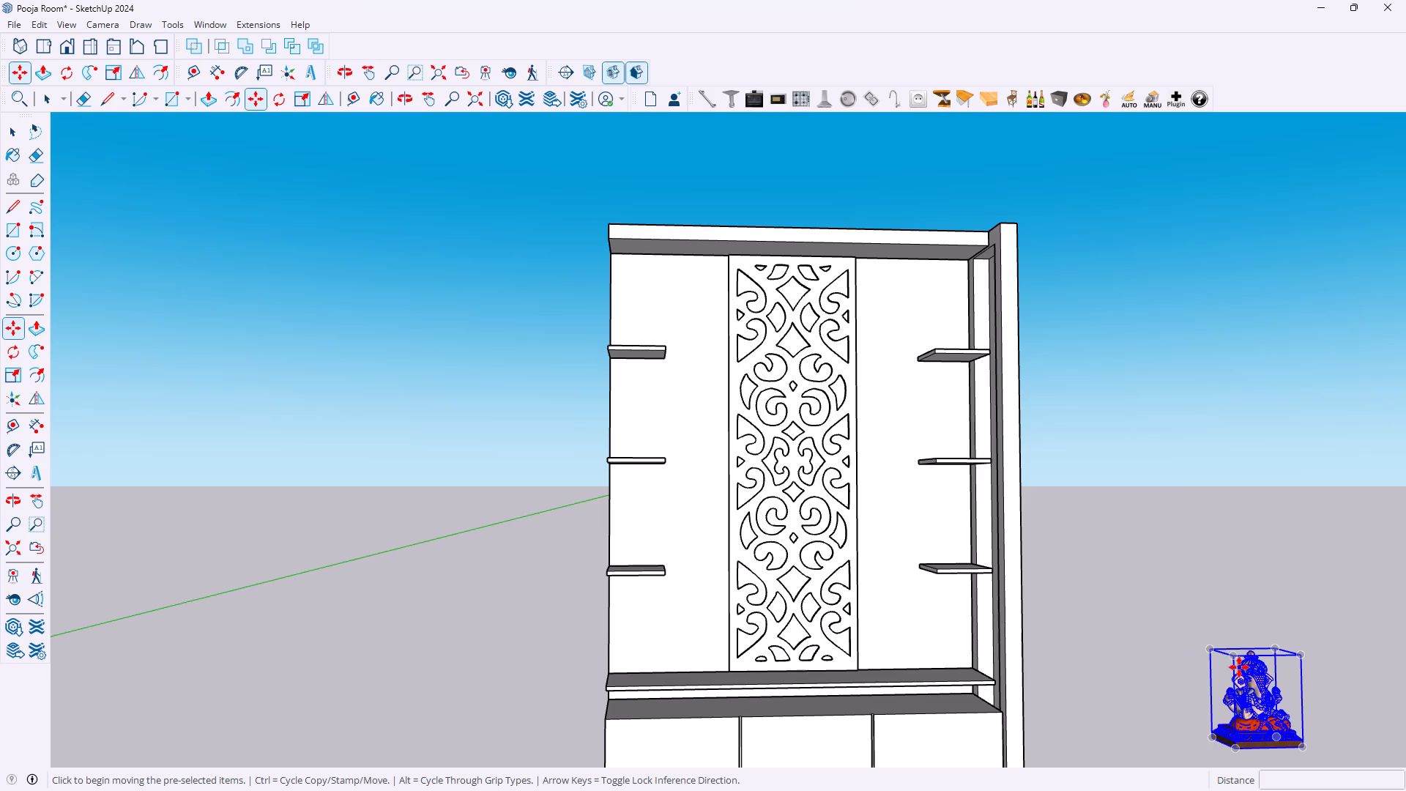
Scale the Ganesha idol's height by about 2.31 and widen it to nearly twice its width.
{"action": "scroll", "coordinate": [1302, 689], "scroll_direction": "up", "scroll_amount": 3}
{"action": "key", "text": "s"}
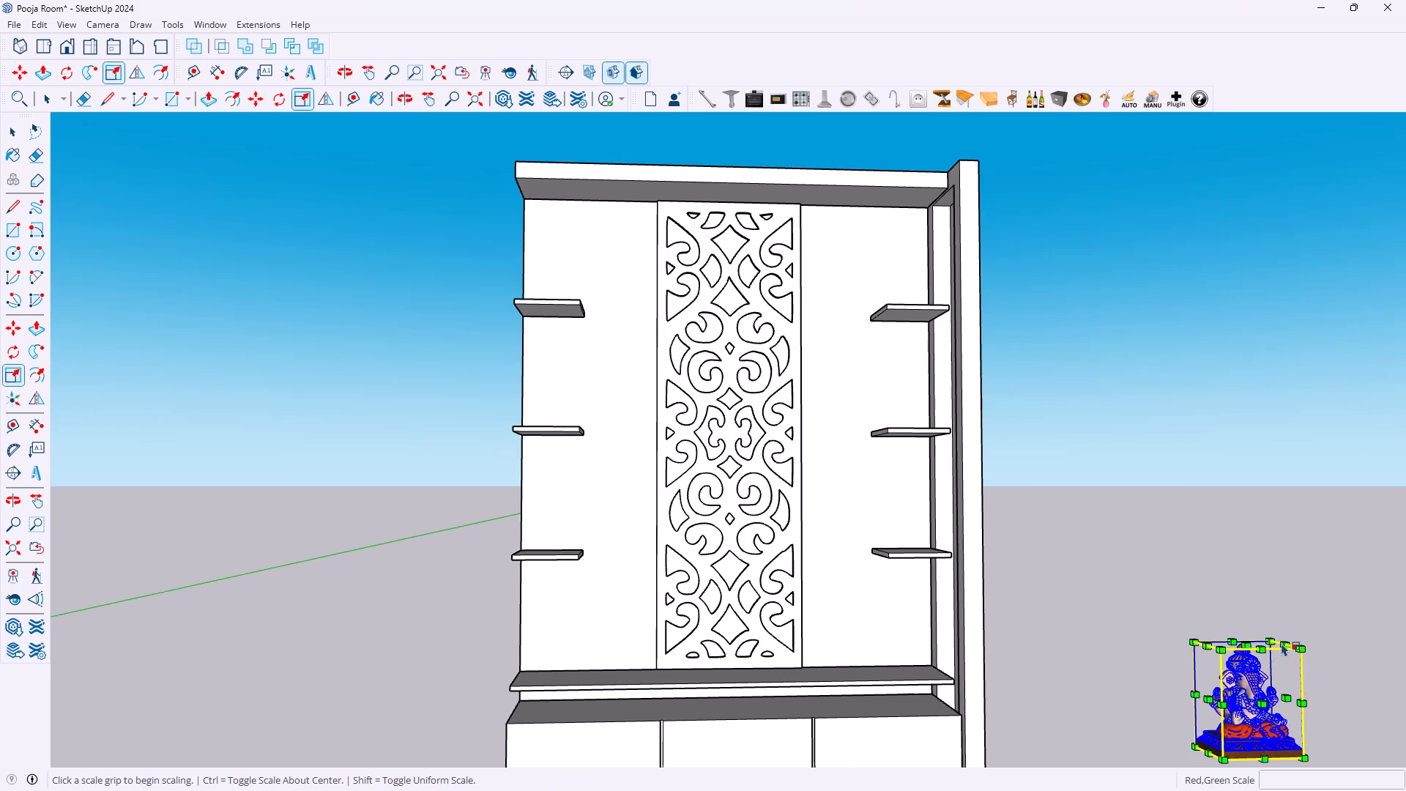
{"action": "scroll", "coordinate": [1273, 643], "scroll_direction": "up", "scroll_amount": 3}
{"action": "left_click", "coordinate": [1241, 645]}
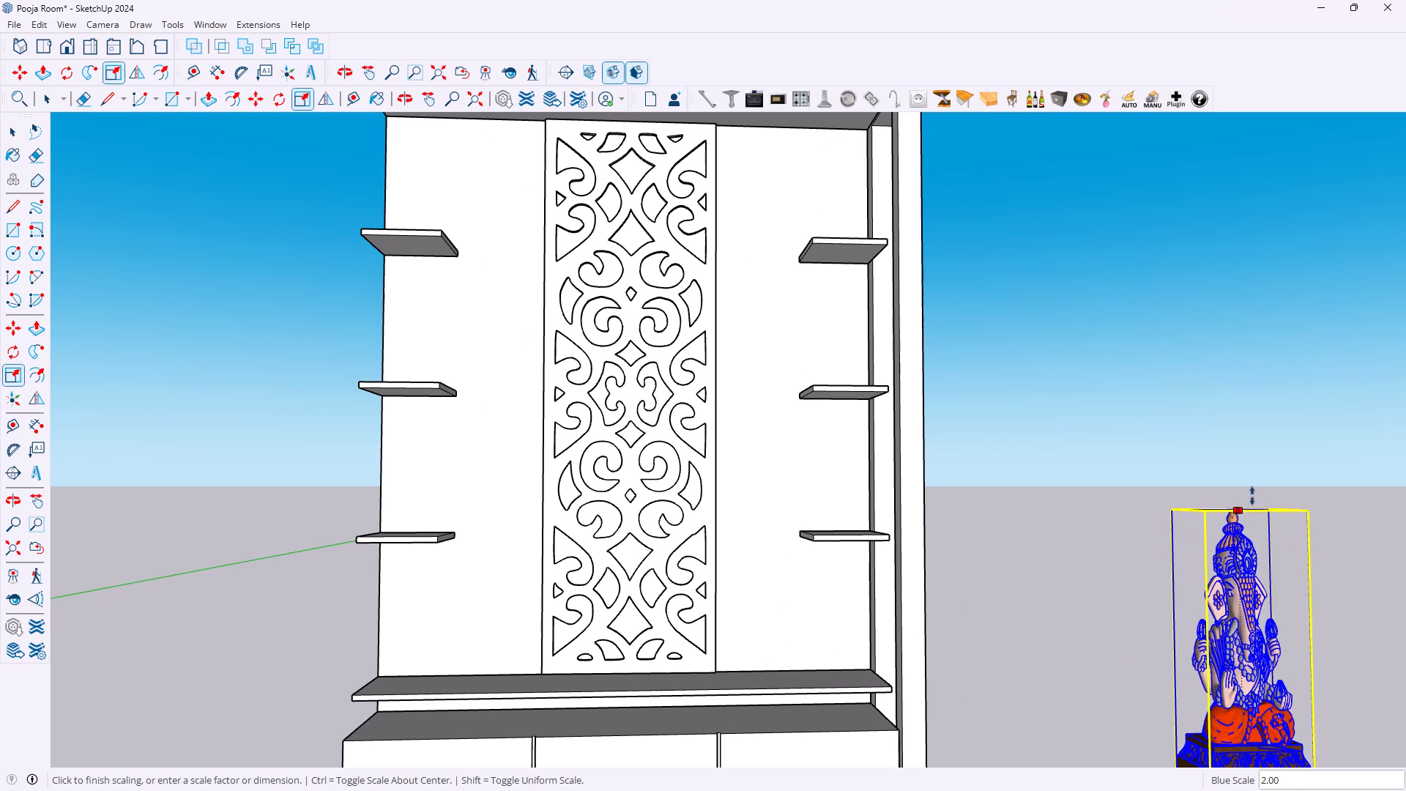
{"action": "left_click", "coordinate": [1244, 469]}
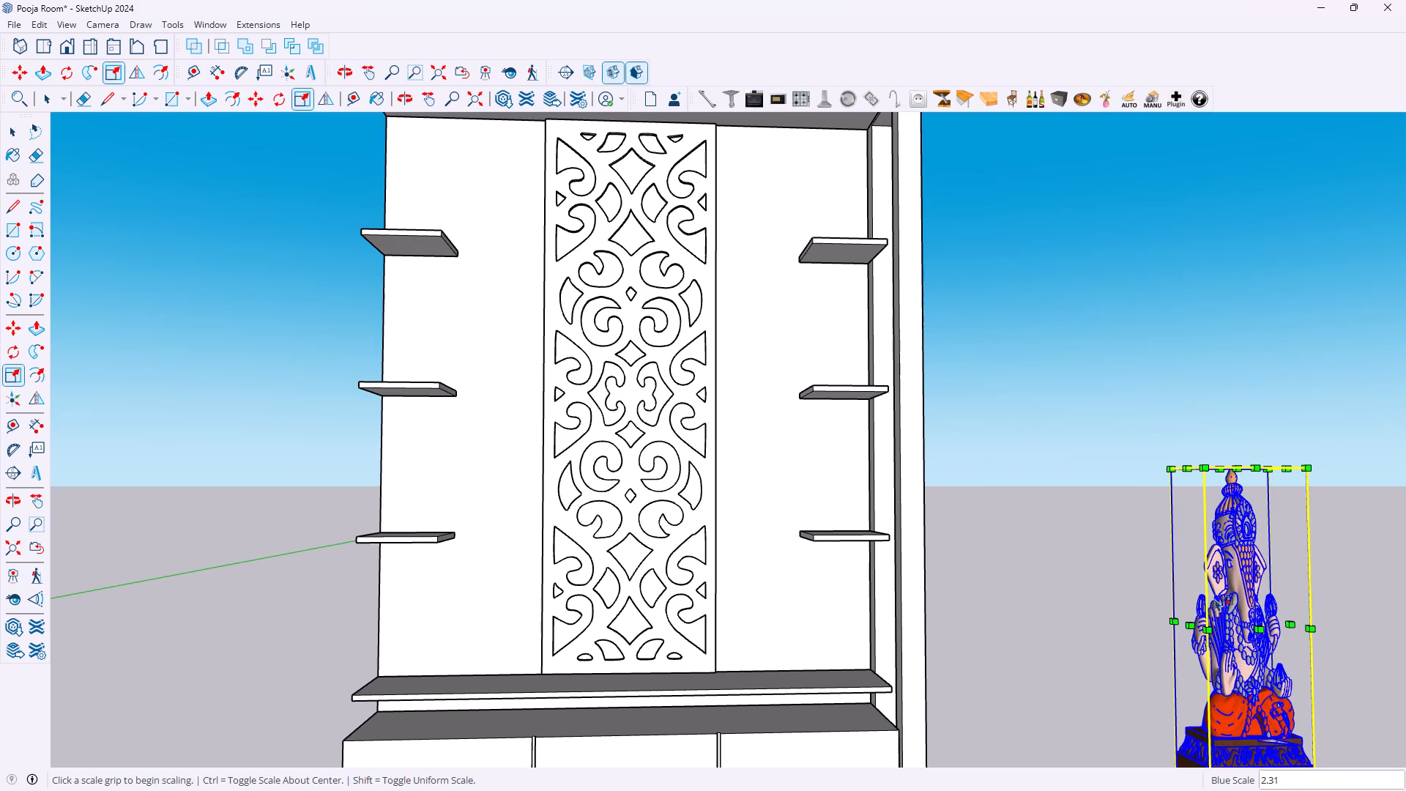
{"action": "left_click", "coordinate": [1191, 627]}
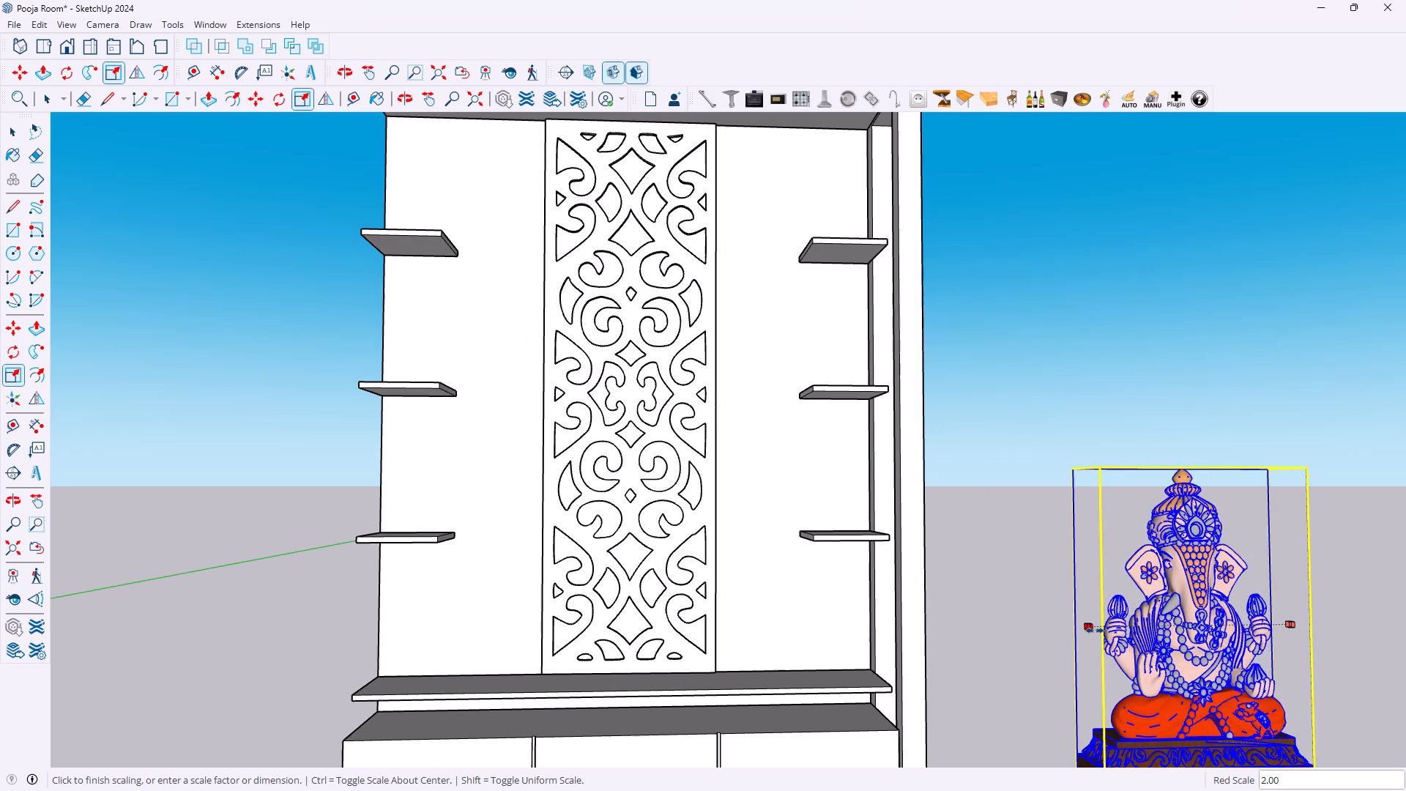
{"action": "left_click", "coordinate": [1108, 630]}
{"action": "middle_click_drag", "start_coordinate": [1282, 601], "coordinate": [1177, 601]}
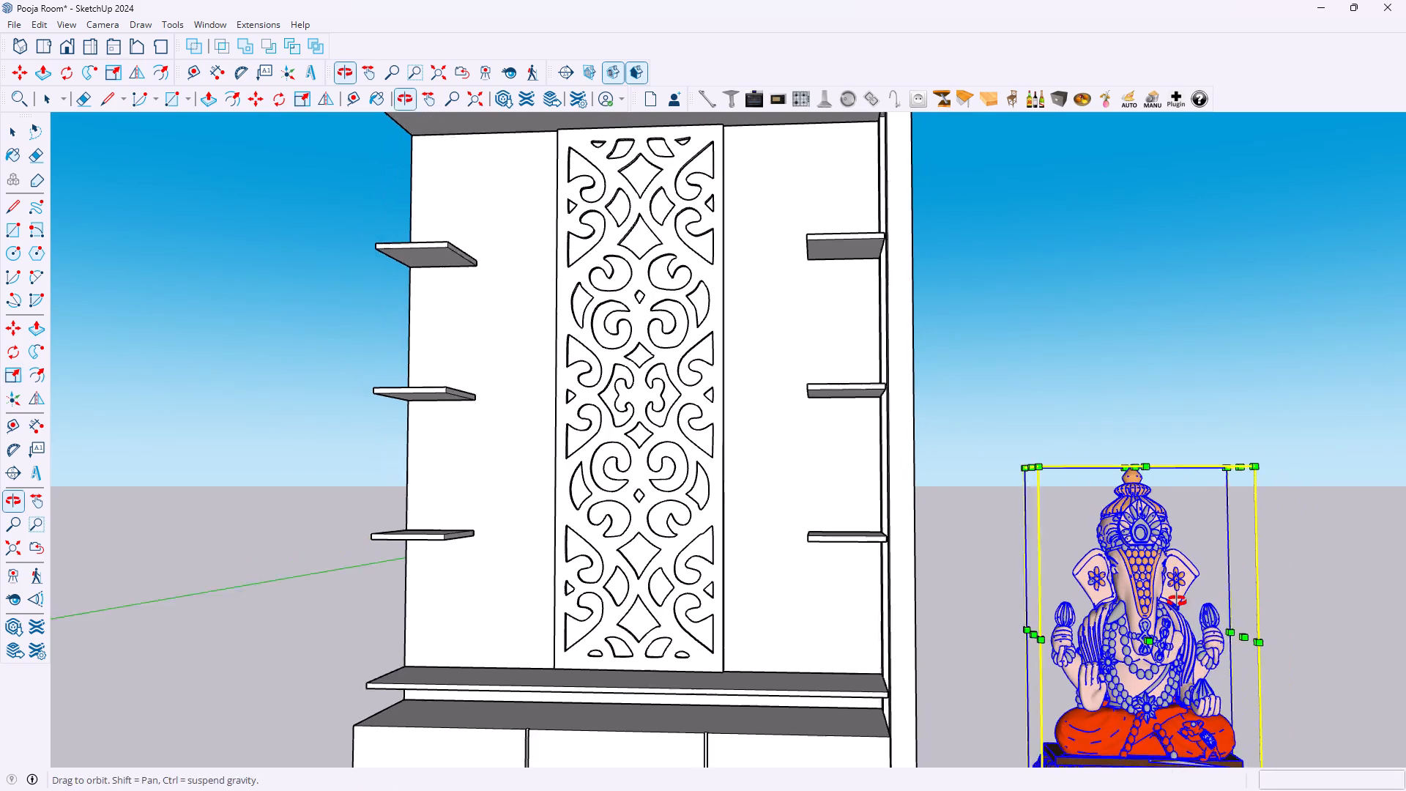
{"action": "middle_click_drag", "start_coordinate": [1177, 601], "coordinate": [1161, 601]}
{"action": "scroll", "coordinate": [1216, 575], "scroll_direction": "down", "scroll_amount": 7}
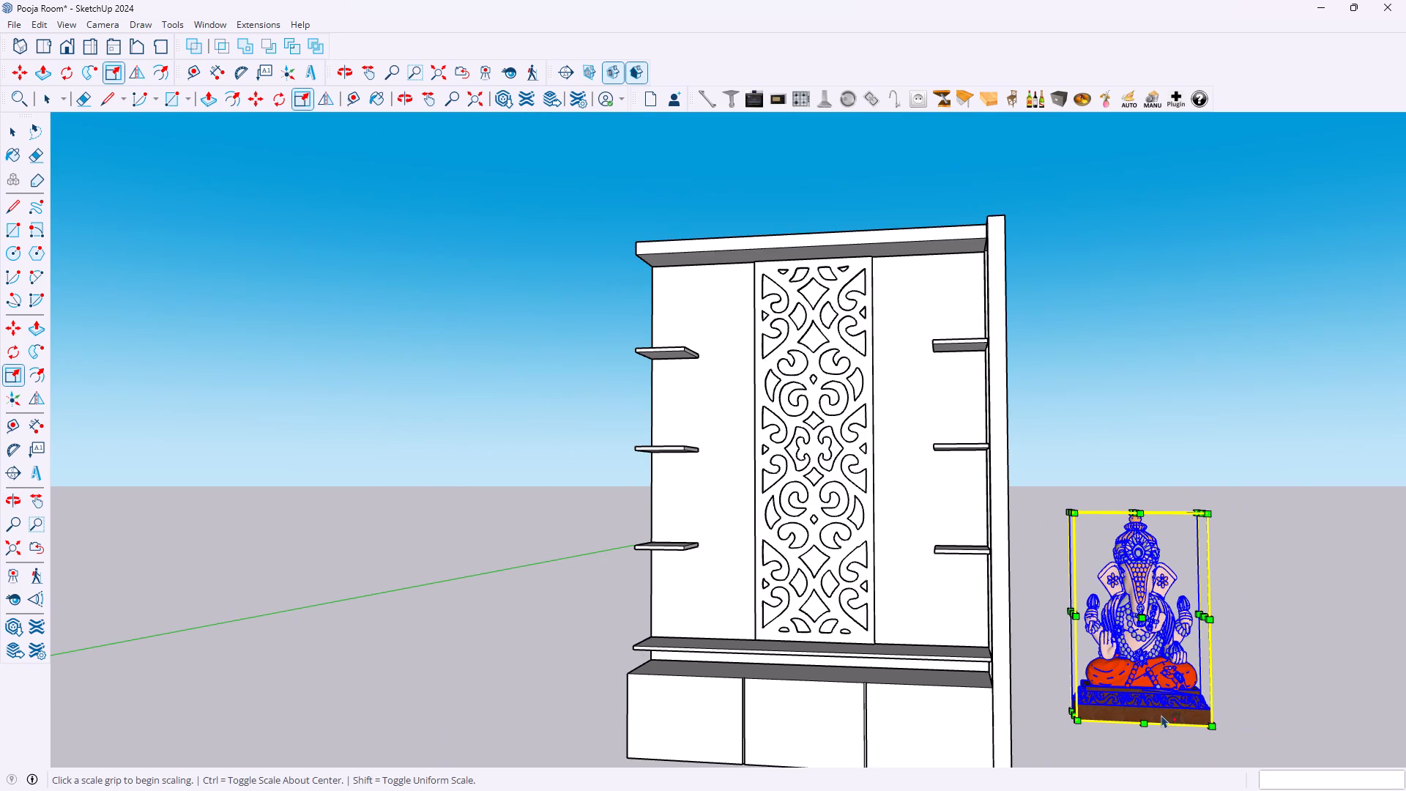
Move the Ganesha idol about 72" by its base corner onto the raised shelf, in front of the central carved panel.
{"action": "key", "text": "m"}
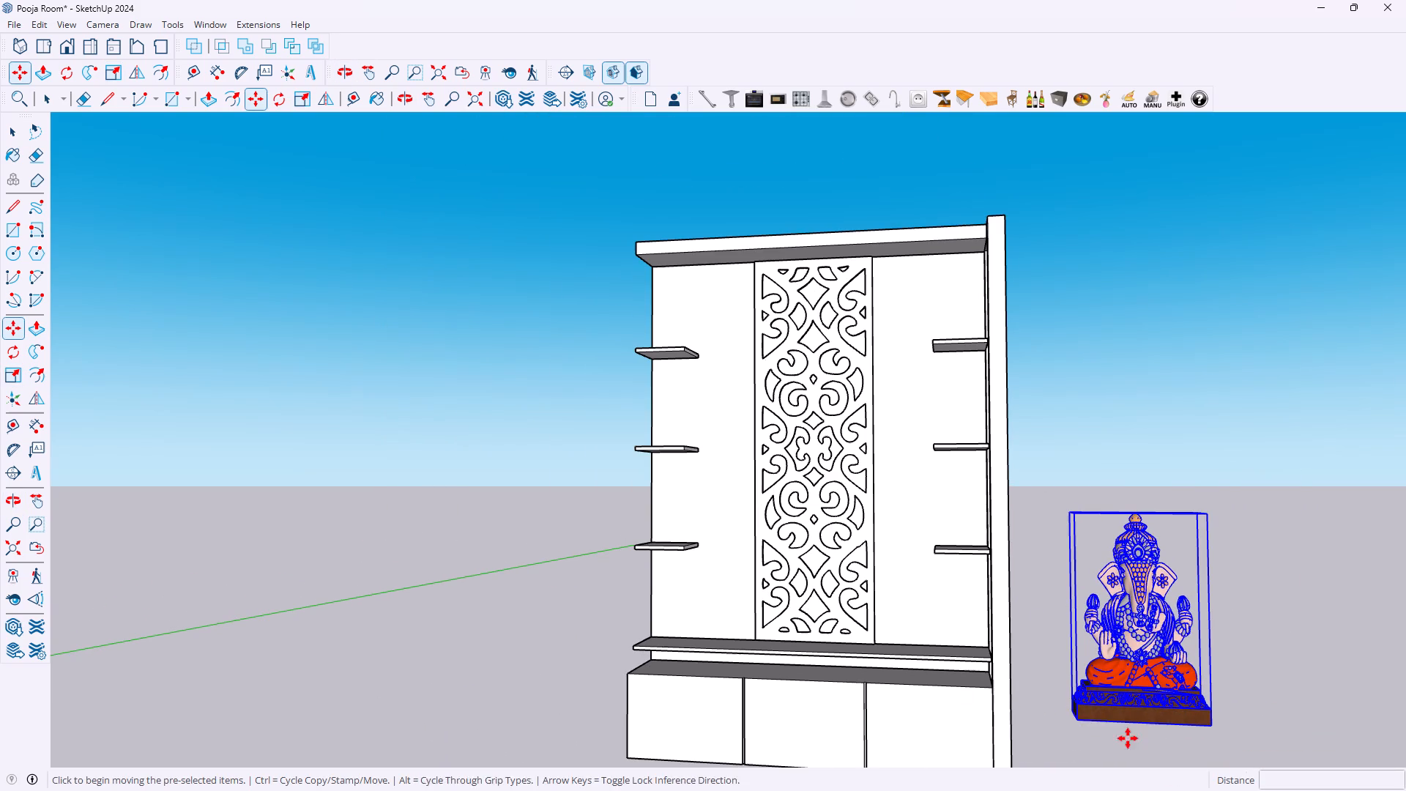
{"action": "scroll", "coordinate": [1071, 716], "scroll_direction": "up", "scroll_amount": 12}
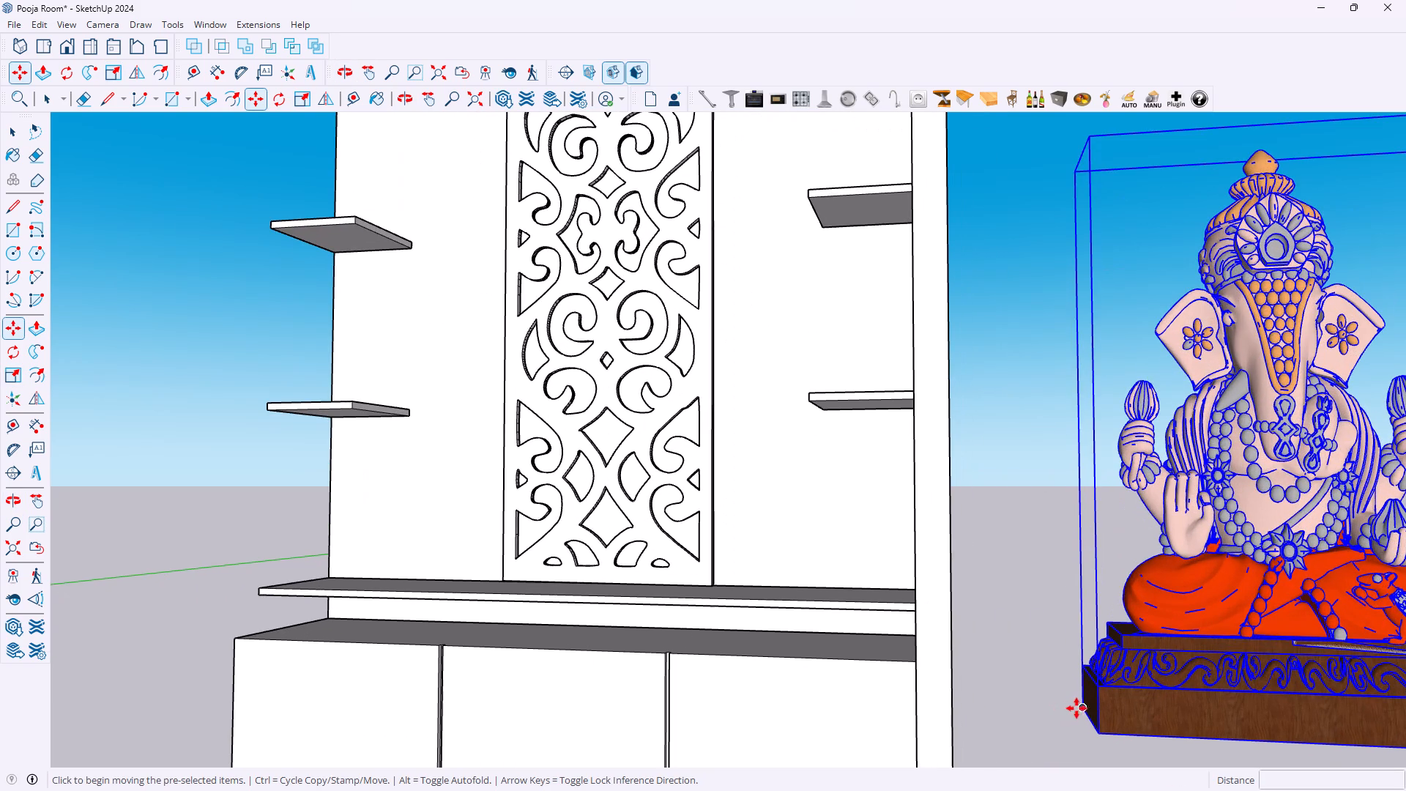
{"action": "left_click", "coordinate": [1079, 708]}
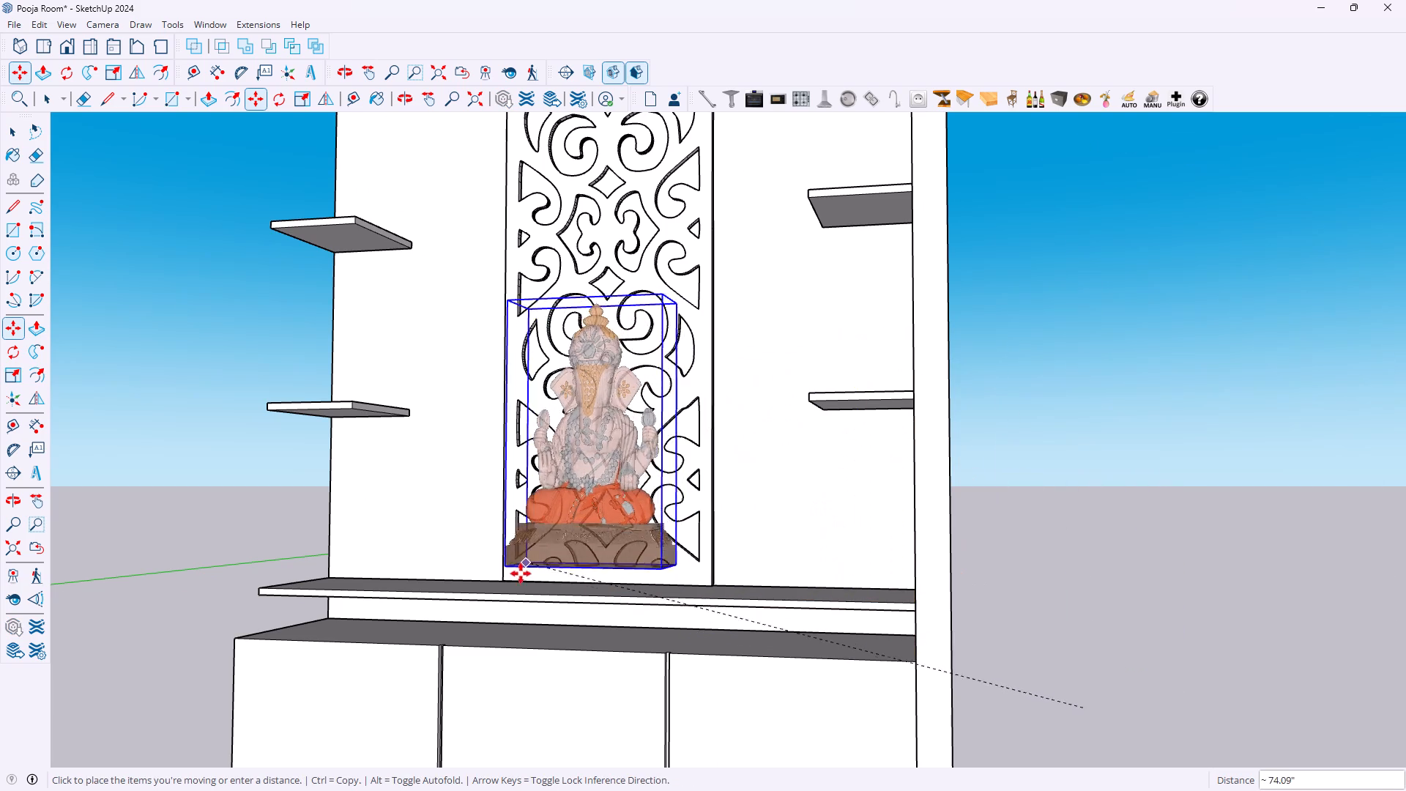
{"action": "middle_click_drag", "start_coordinate": [542, 596], "coordinate": [737, 640]}
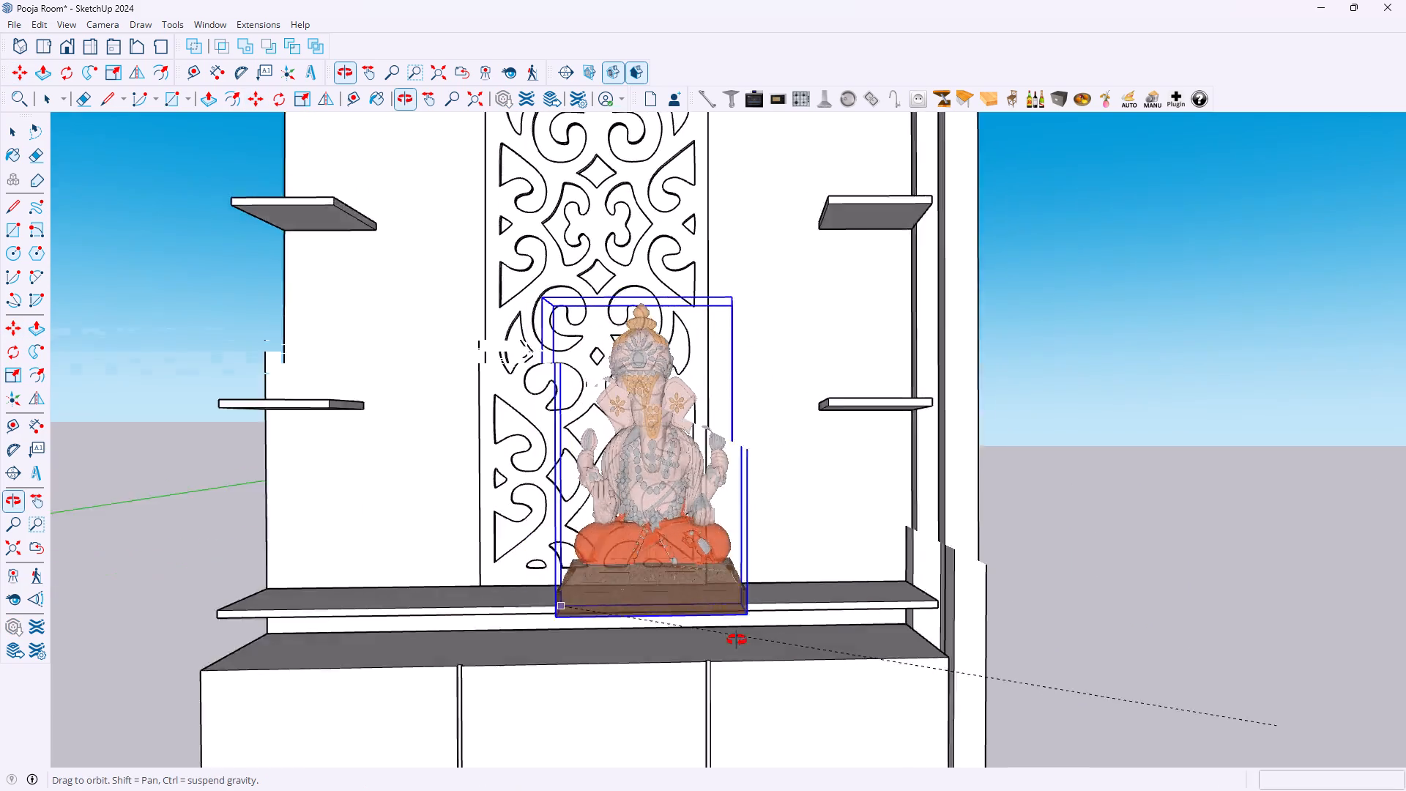
{"action": "middle_click_drag", "start_coordinate": [737, 640], "coordinate": [1200, 651]}
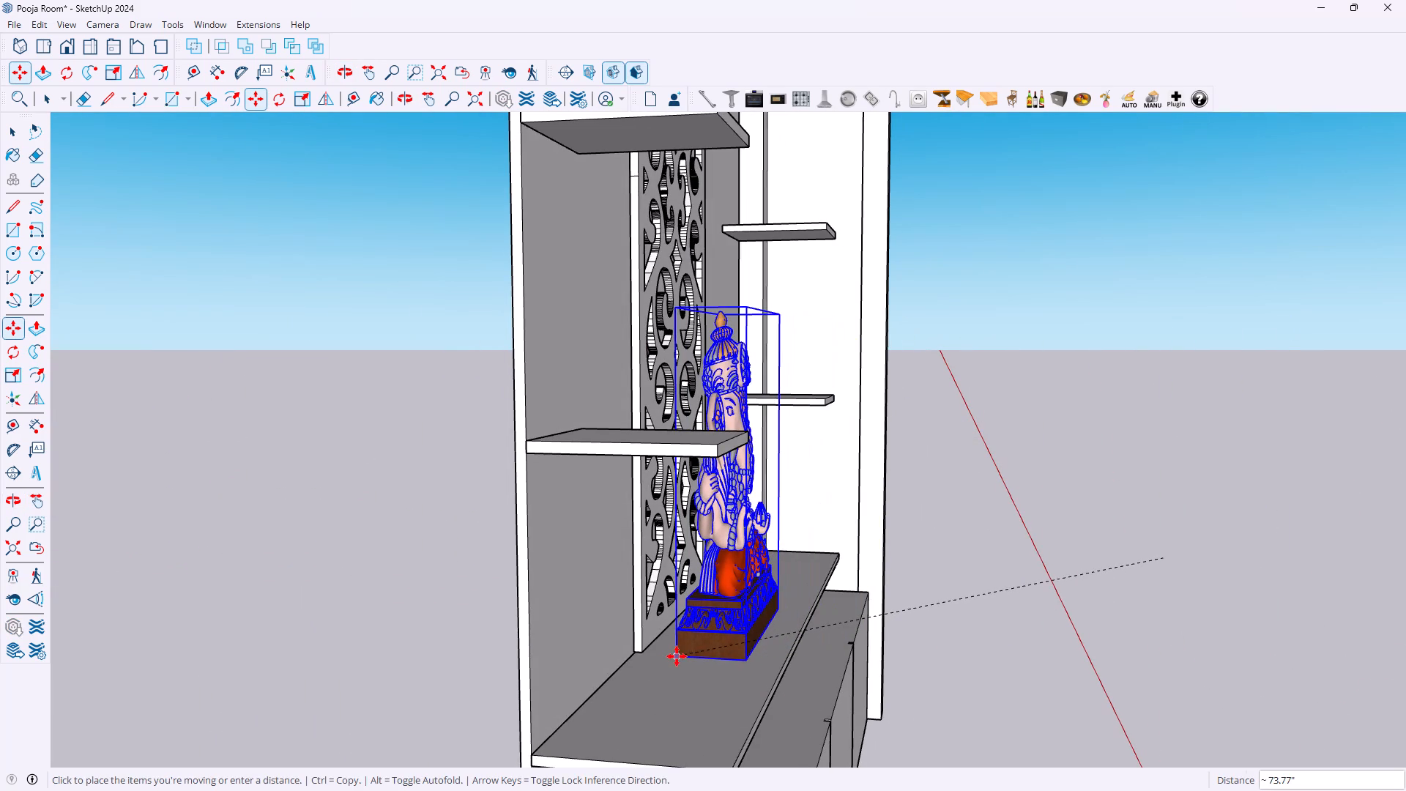
{"action": "left_click", "coordinate": [676, 645]}
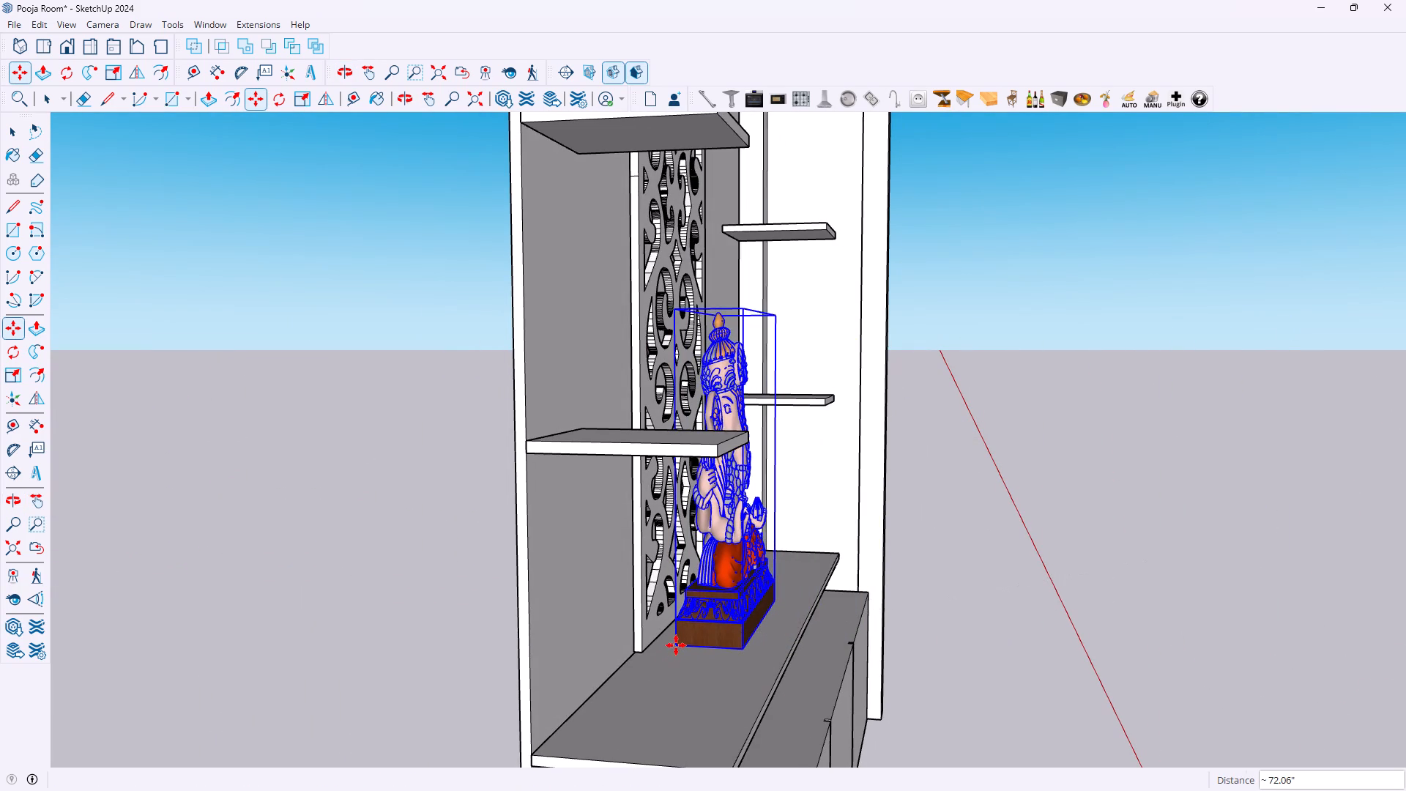
{"action": "scroll", "coordinate": [676, 645], "scroll_direction": "up", "scroll_amount": 1}
{"action": "scroll", "coordinate": [677, 645], "scroll_direction": "down", "scroll_amount": 1}
{"action": "middle_click_drag", "start_coordinate": [672, 646], "coordinate": [432, 617]}
{"action": "middle_click_drag", "start_coordinate": [810, 601], "coordinate": [558, 631]}
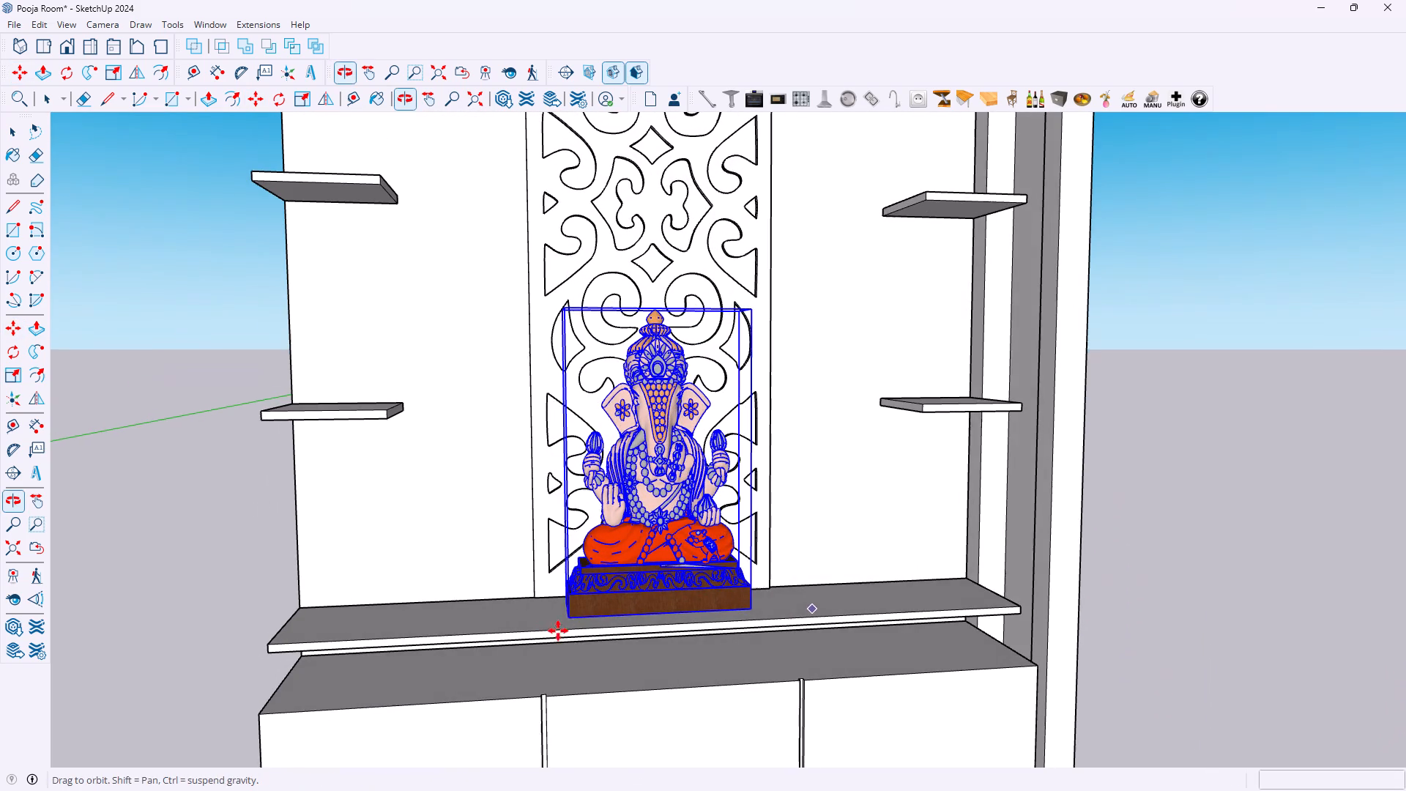
Scale the Ganesha idol's depth towards the shelf's front edge by about 1.54.
{"action": "key", "text": "s"}
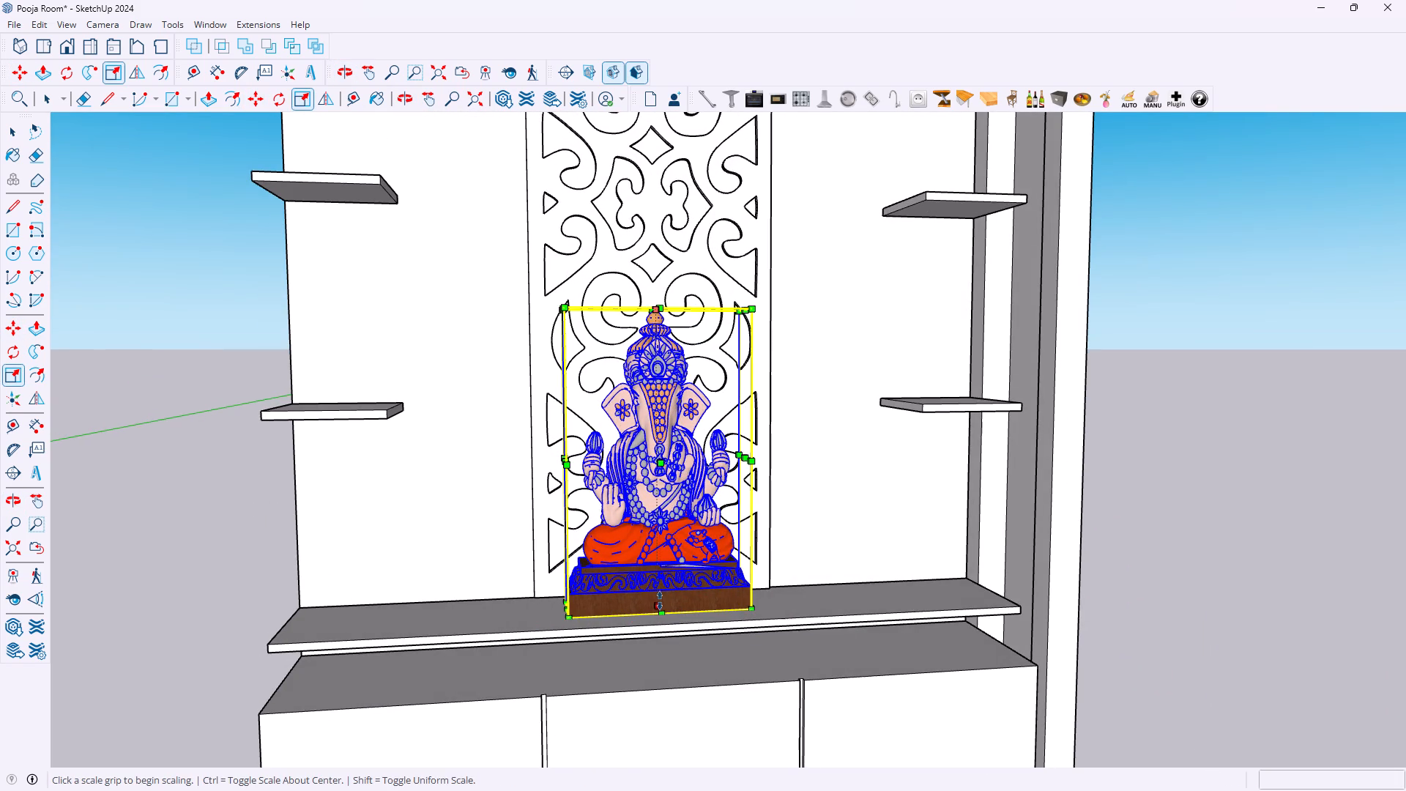
{"action": "middle_click_drag", "start_coordinate": [660, 601], "coordinate": [1086, 642]}
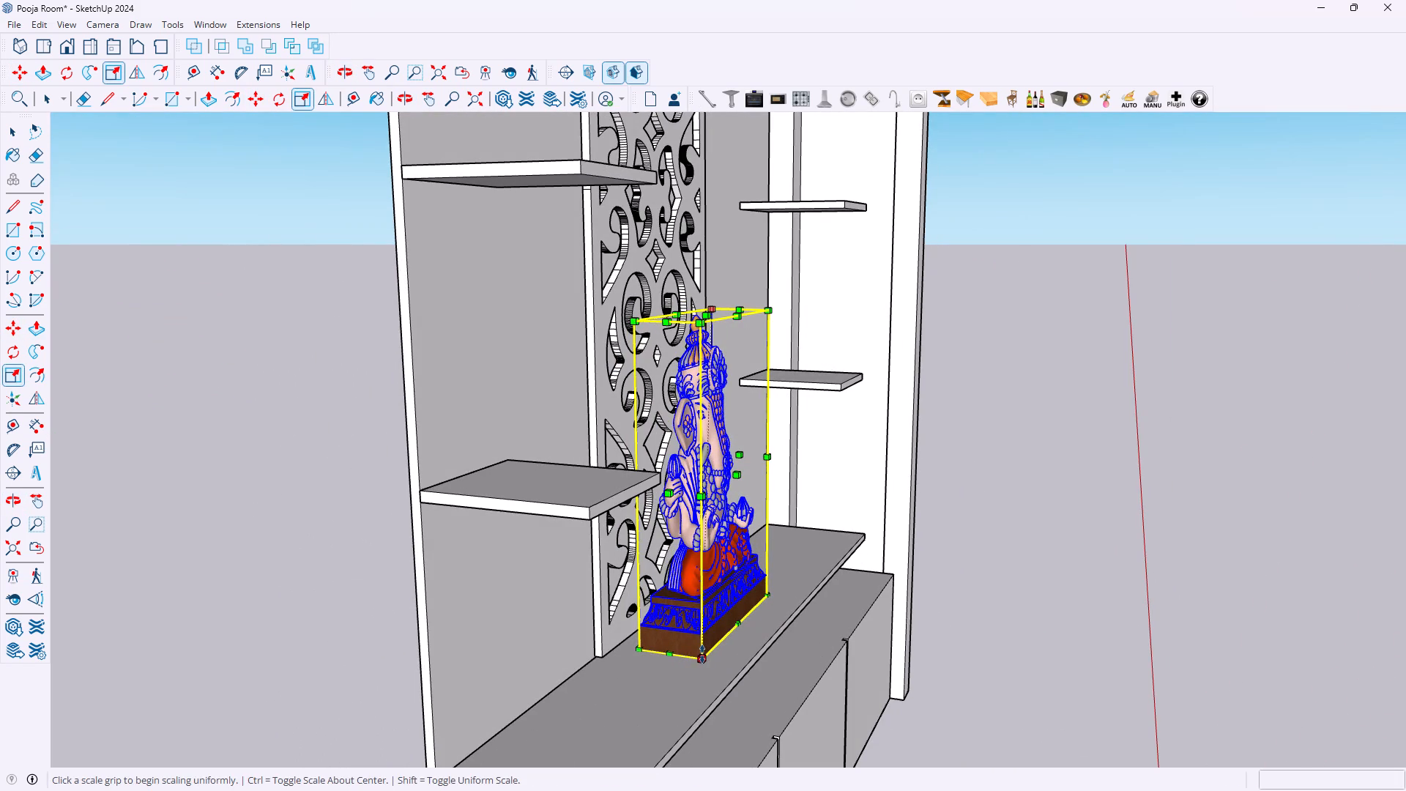
{"action": "left_click", "coordinate": [737, 627]}
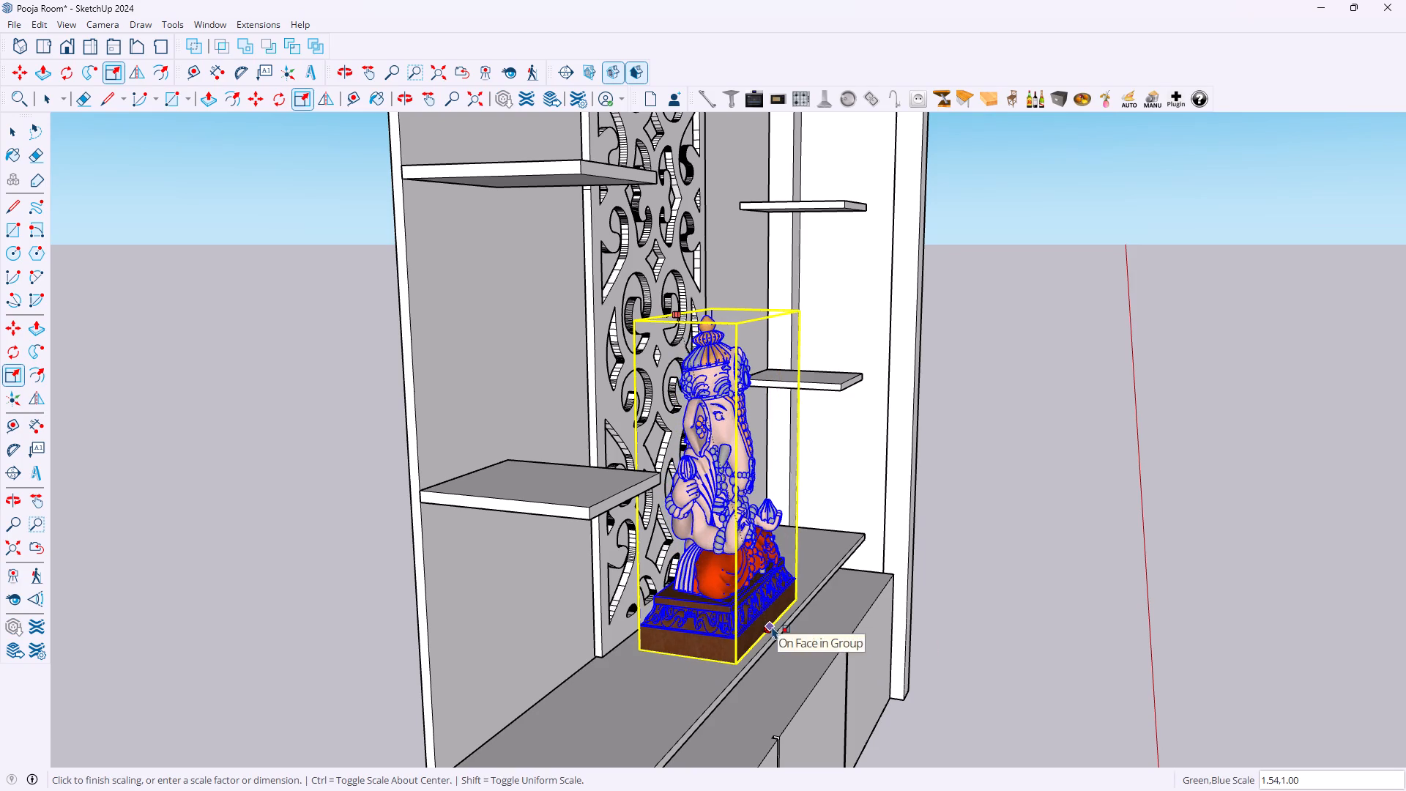
{"action": "left_click", "coordinate": [772, 626]}
Scale the Ganesha idol's depth backwards towards the carved panel by about 1.17.
{"action": "middle_click_drag", "start_coordinate": [657, 638], "coordinate": [715, 645]}
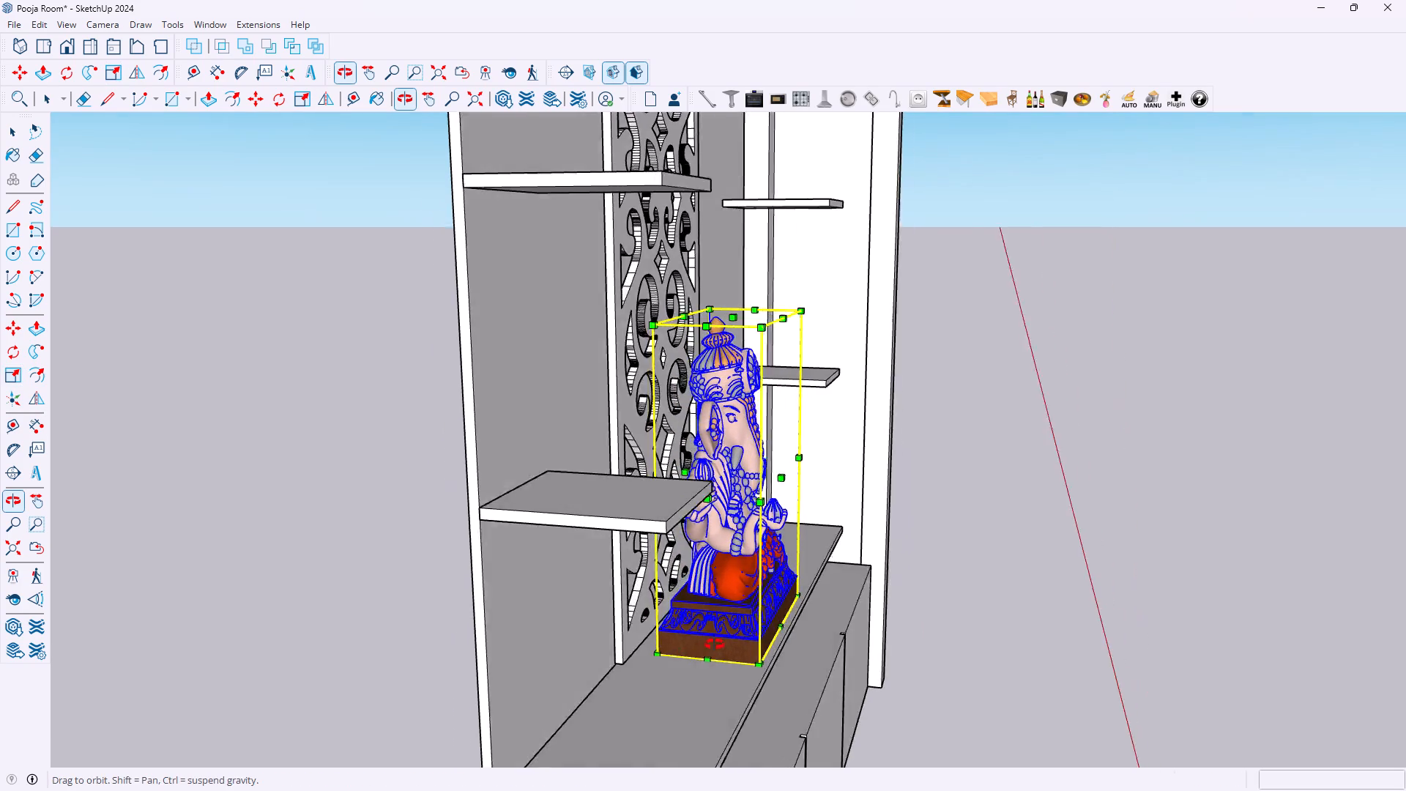
{"action": "middle_click_drag", "start_coordinate": [715, 645], "coordinate": [804, 645]}
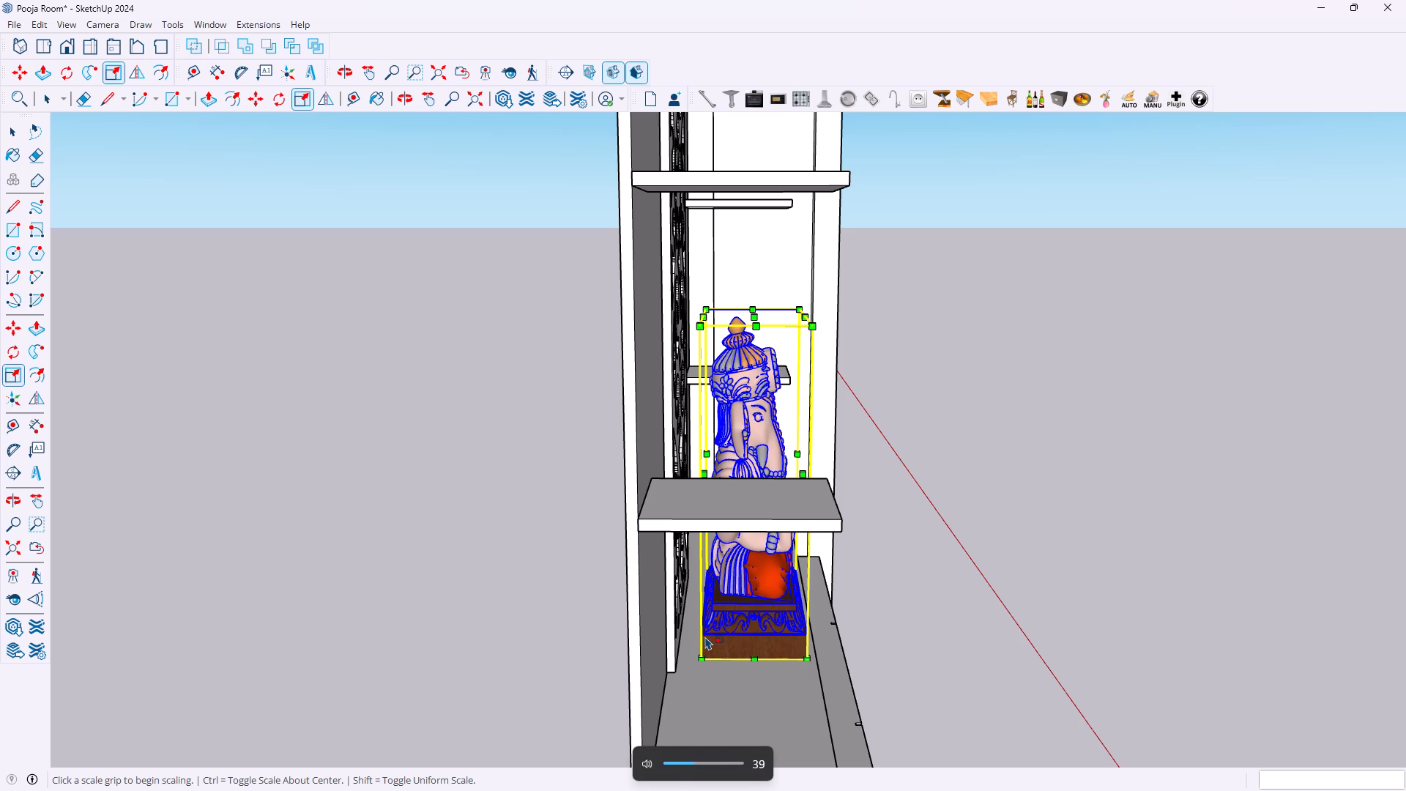
{"action": "middle_click_drag", "start_coordinate": [715, 634], "coordinate": [716, 634]}
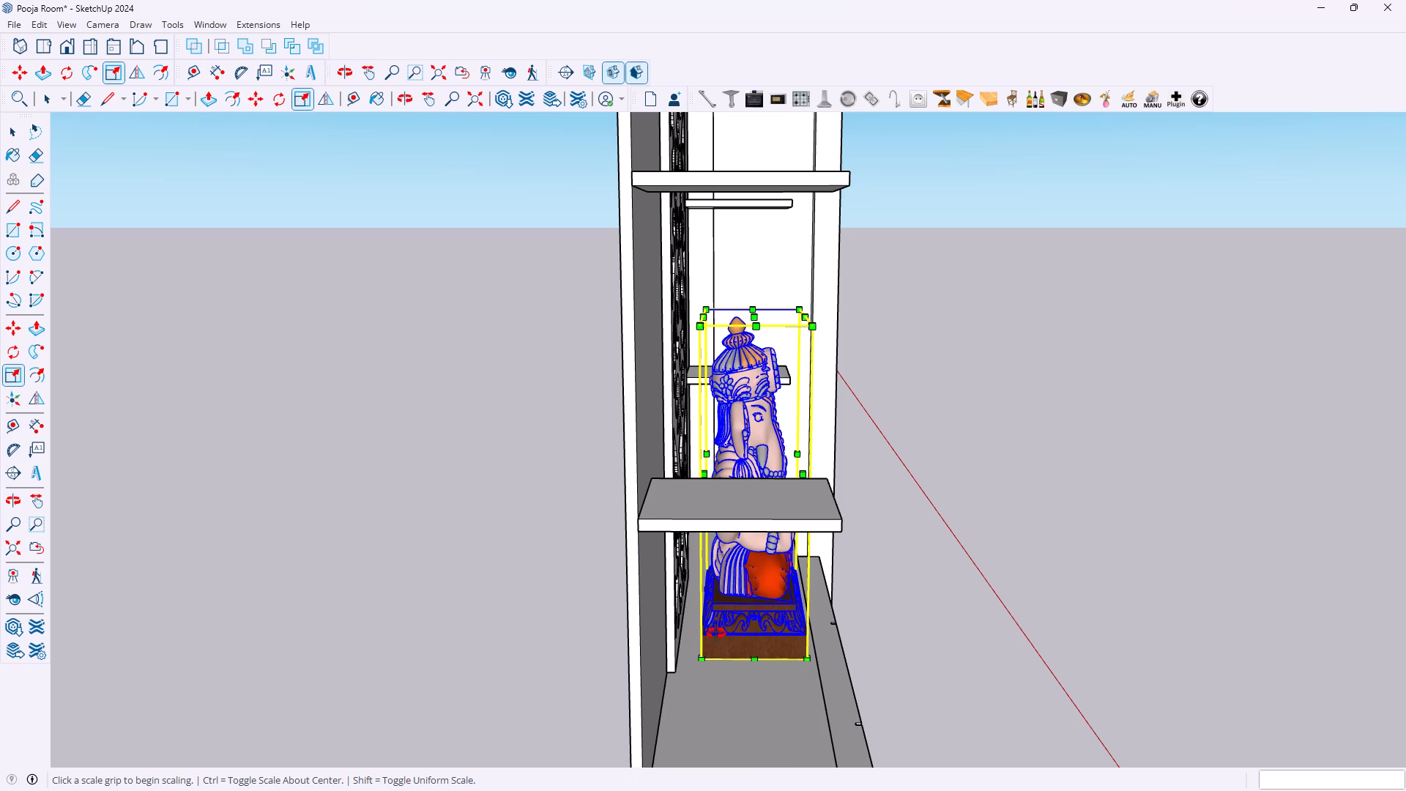
{"action": "middle_click_drag", "start_coordinate": [716, 634], "coordinate": [753, 623]}
{"action": "left_click", "coordinate": [712, 623]}
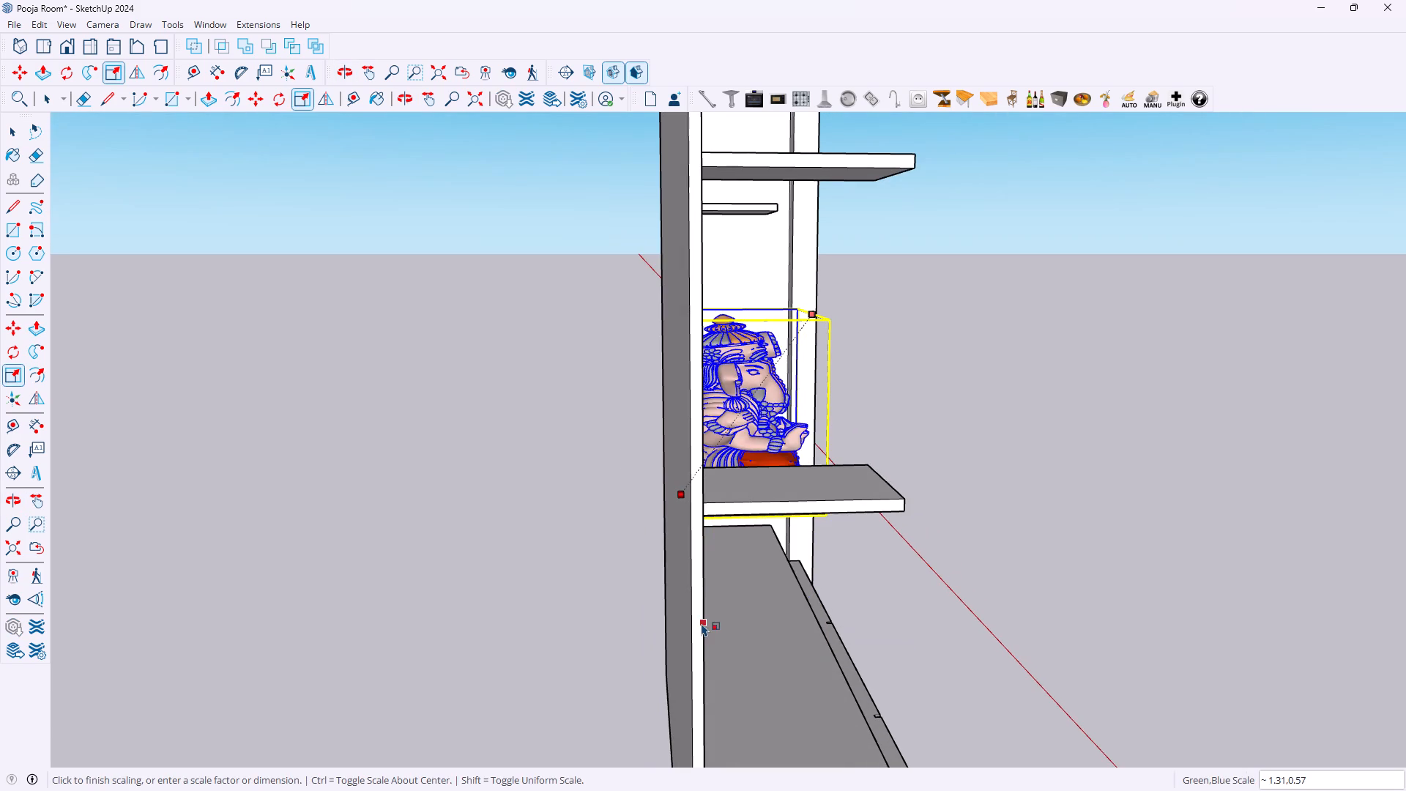
{"action": "middle_click_drag", "start_coordinate": [707, 636], "coordinate": [696, 636]}
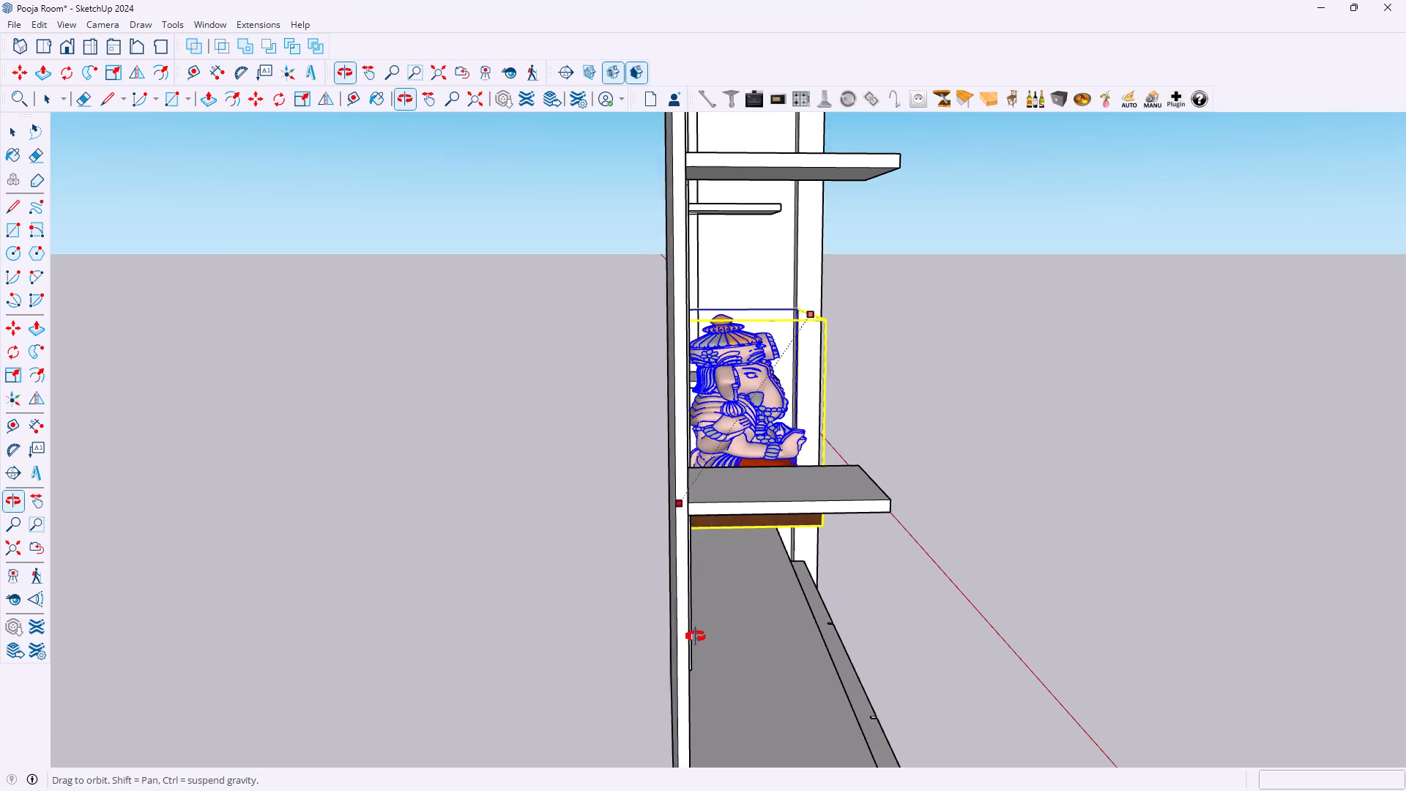
{"action": "middle_click_drag", "start_coordinate": [696, 636], "coordinate": [655, 636]}
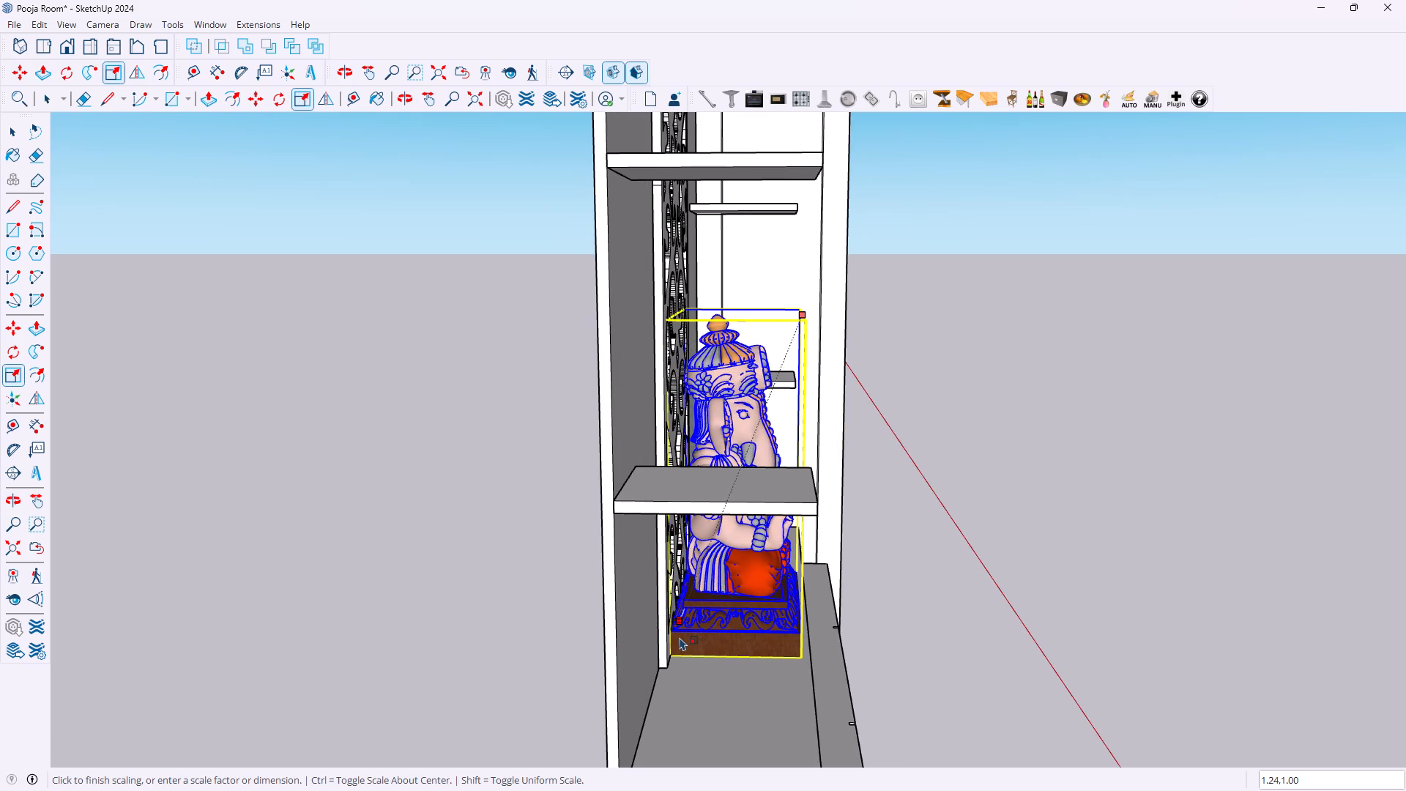
{"action": "left_click", "coordinate": [685, 636]}
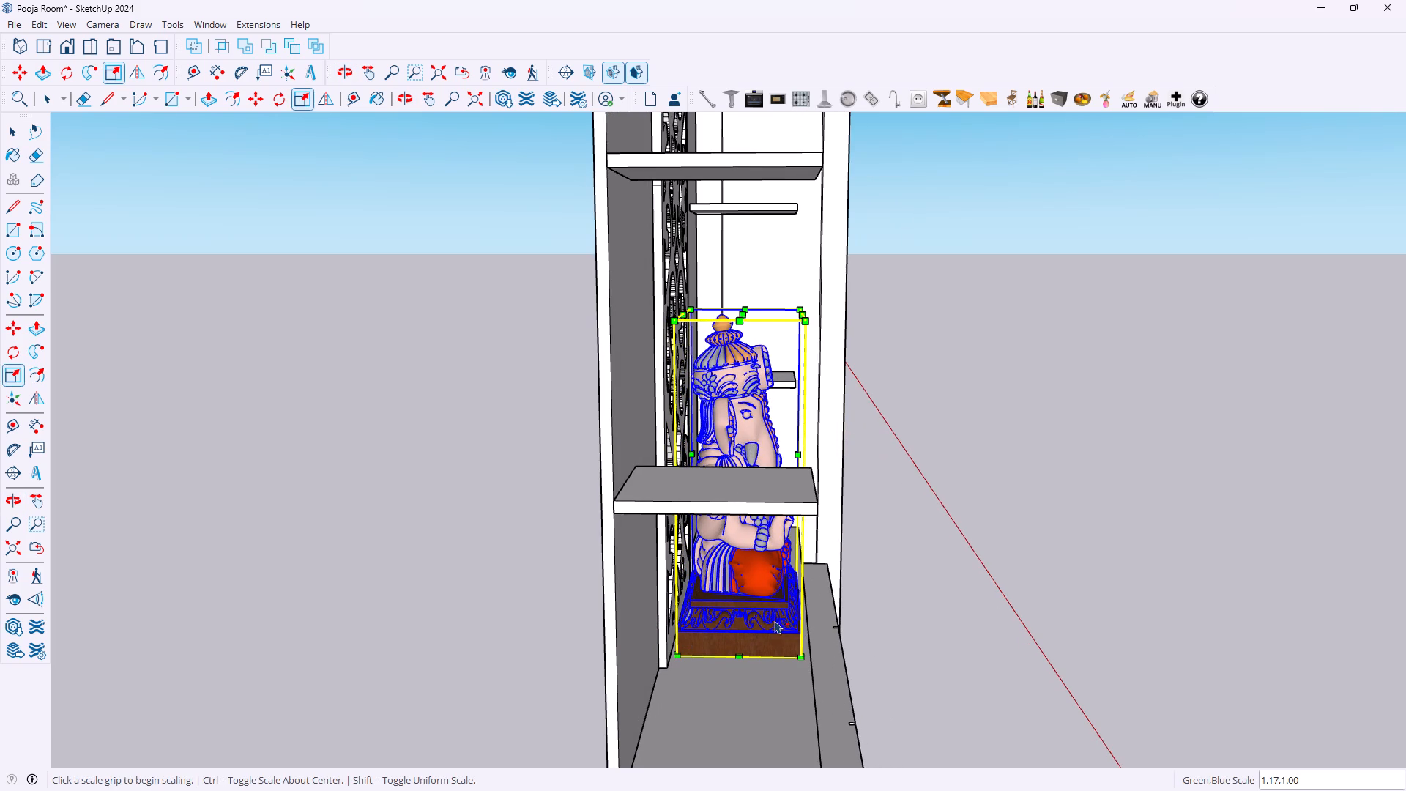
Fine-tune the idol's depth at its front face with a scale of about 1.01 and check its fit on the shelf.
{"action": "middle_click_drag", "start_coordinate": [828, 625], "coordinate": [739, 625]}
{"action": "left_click", "coordinate": [781, 628]}
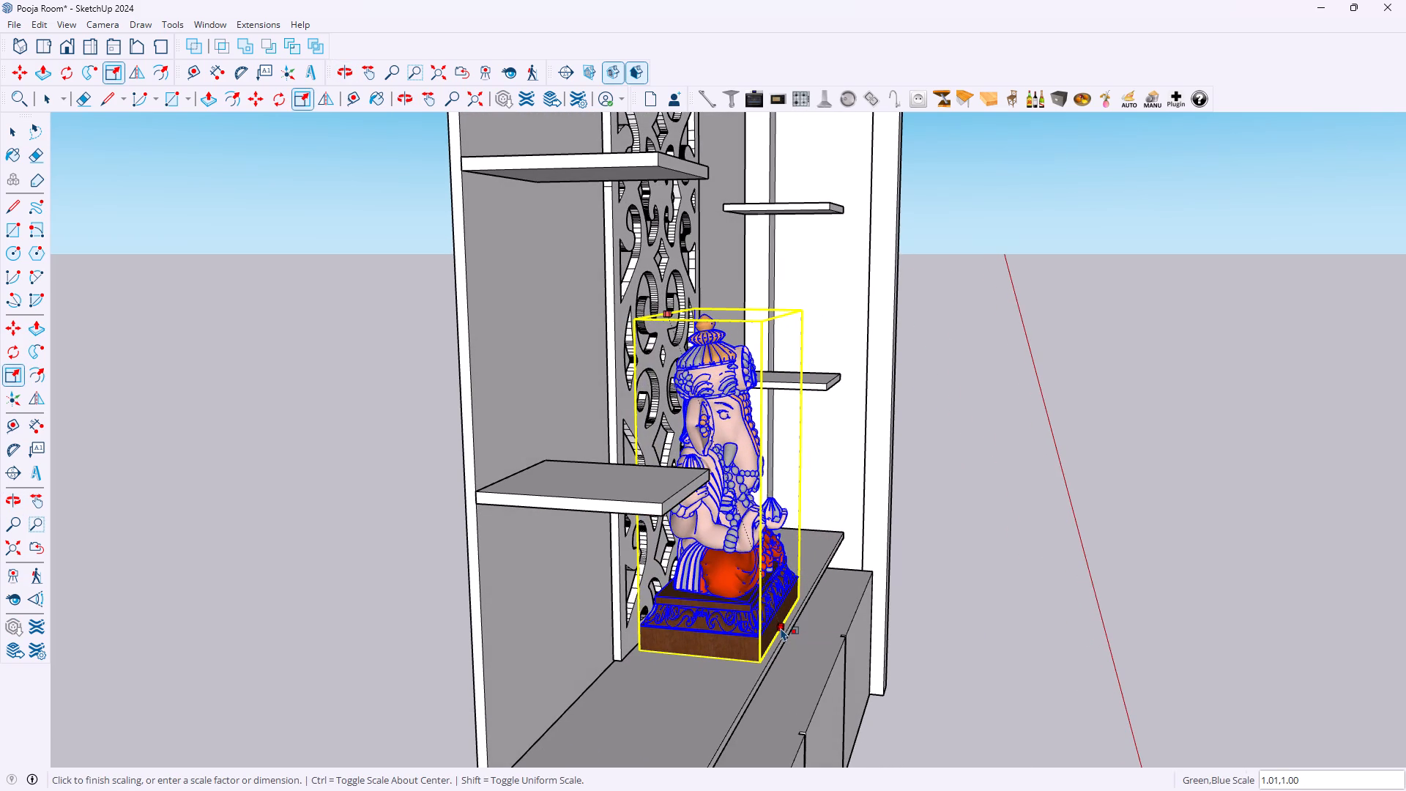
{"action": "left_click", "coordinate": [781, 628]}
{"action": "middle_click_drag", "start_coordinate": [829, 619], "coordinate": [502, 620]}
{"action": "scroll", "coordinate": [866, 613], "scroll_direction": "up", "scroll_amount": 1}
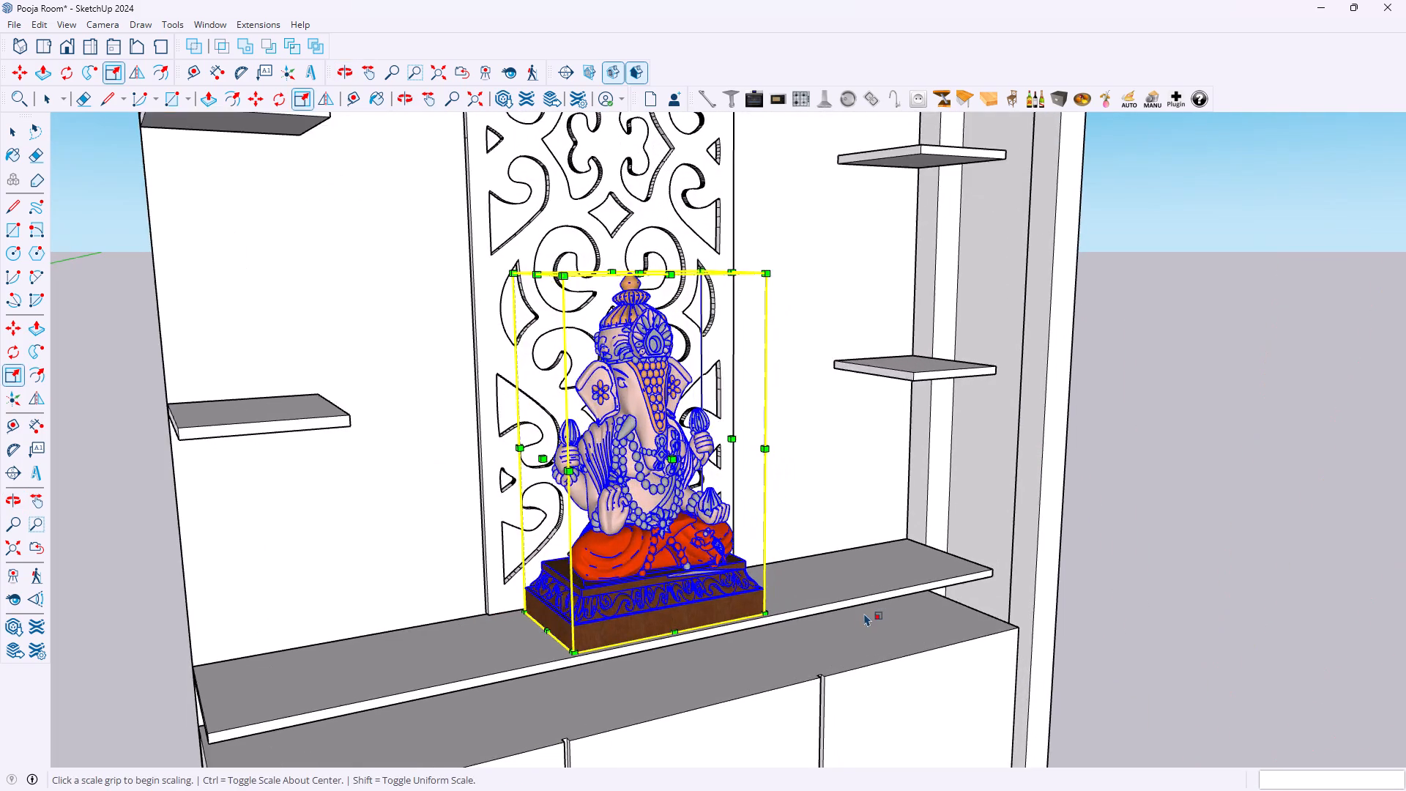
{"action": "middle_click_drag", "start_coordinate": [849, 615], "coordinate": [676, 614]}
{"action": "scroll", "coordinate": [724, 587], "scroll_direction": "down", "scroll_amount": 3}
{"action": "middle_click_drag", "start_coordinate": [857, 585], "coordinate": [850, 561]}
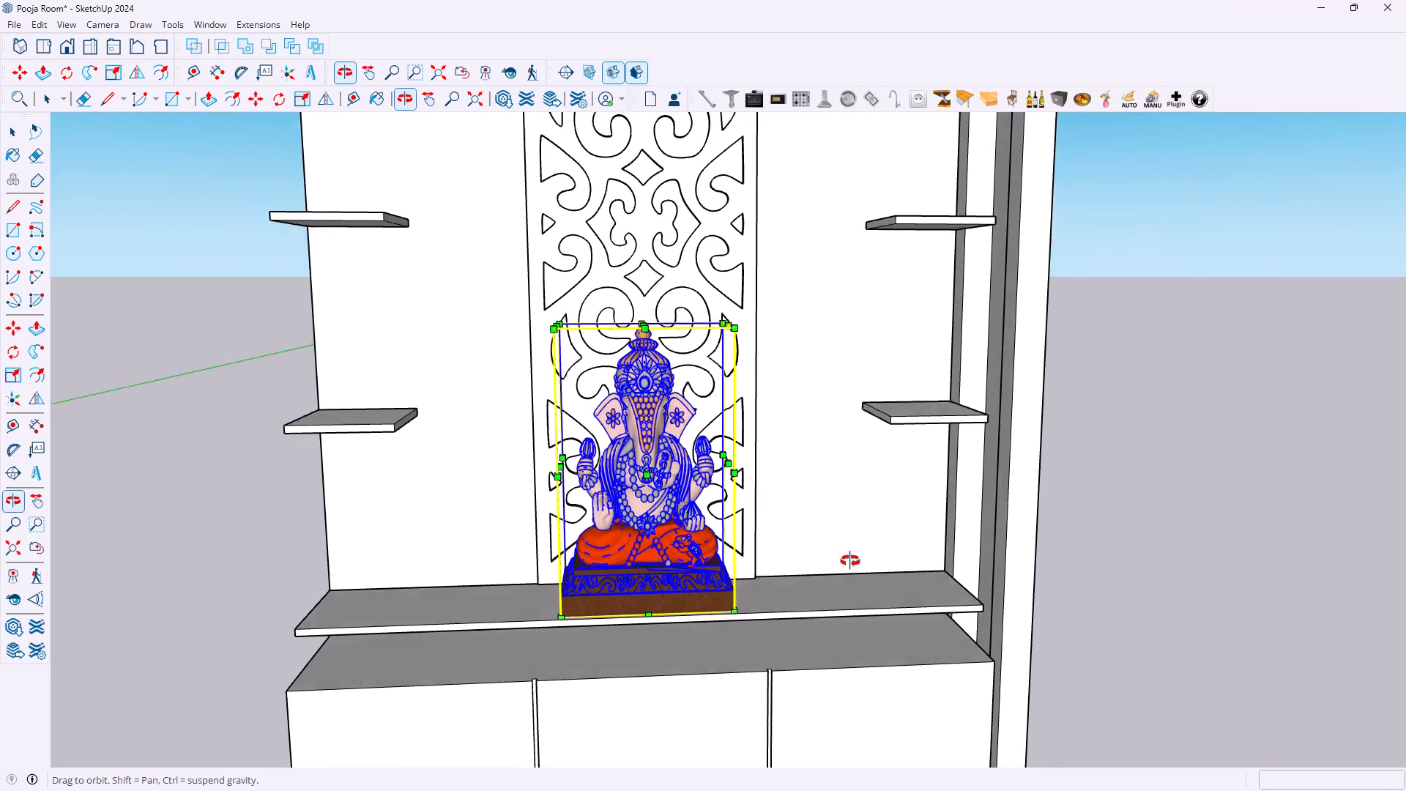
{"action": "middle_click_drag", "start_coordinate": [850, 561], "coordinate": [825, 524]}
{"action": "left_click", "coordinate": [1151, 589]}
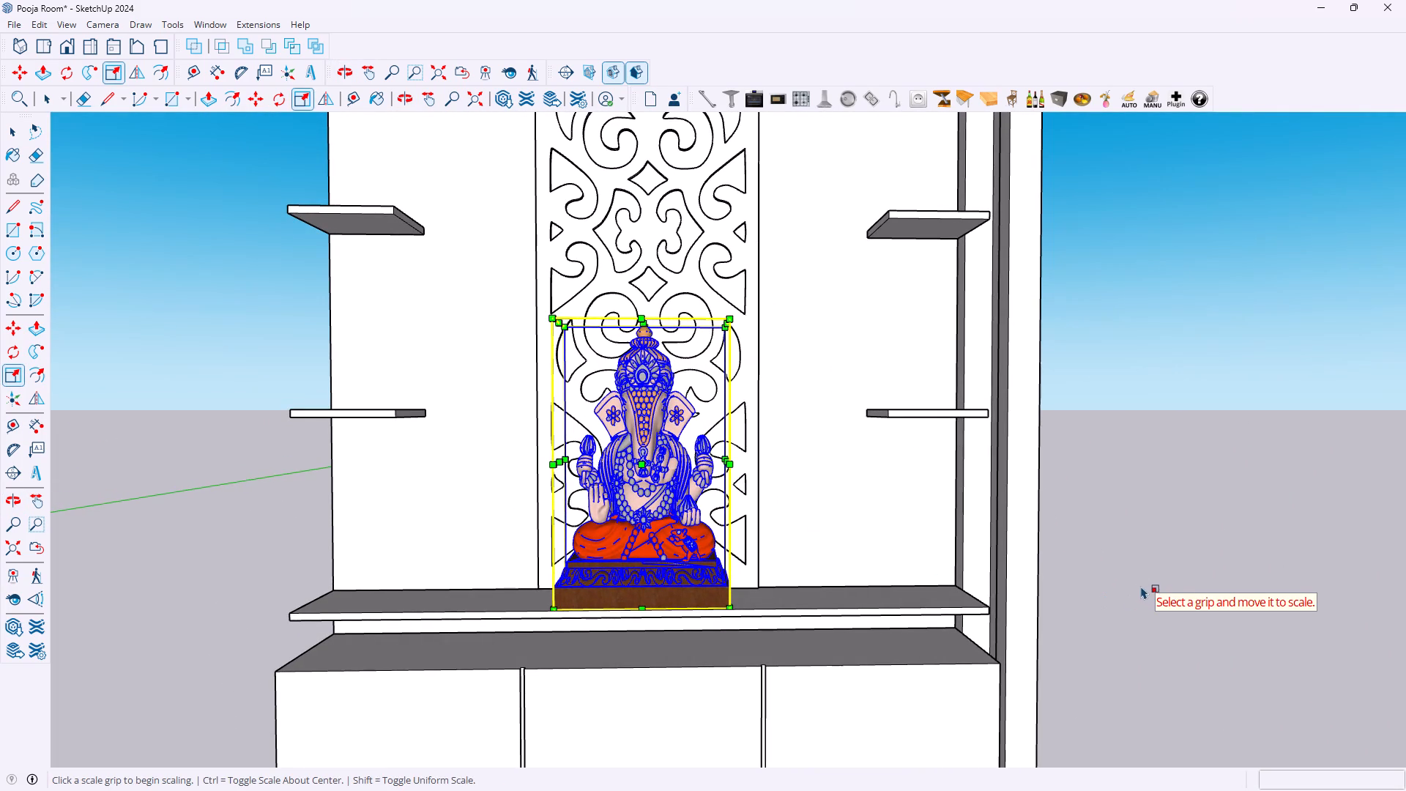
Finish scaling the Ganesha idol and examine its size and placement within the whole pooja unit.
{"action": "key", "text": "space"}
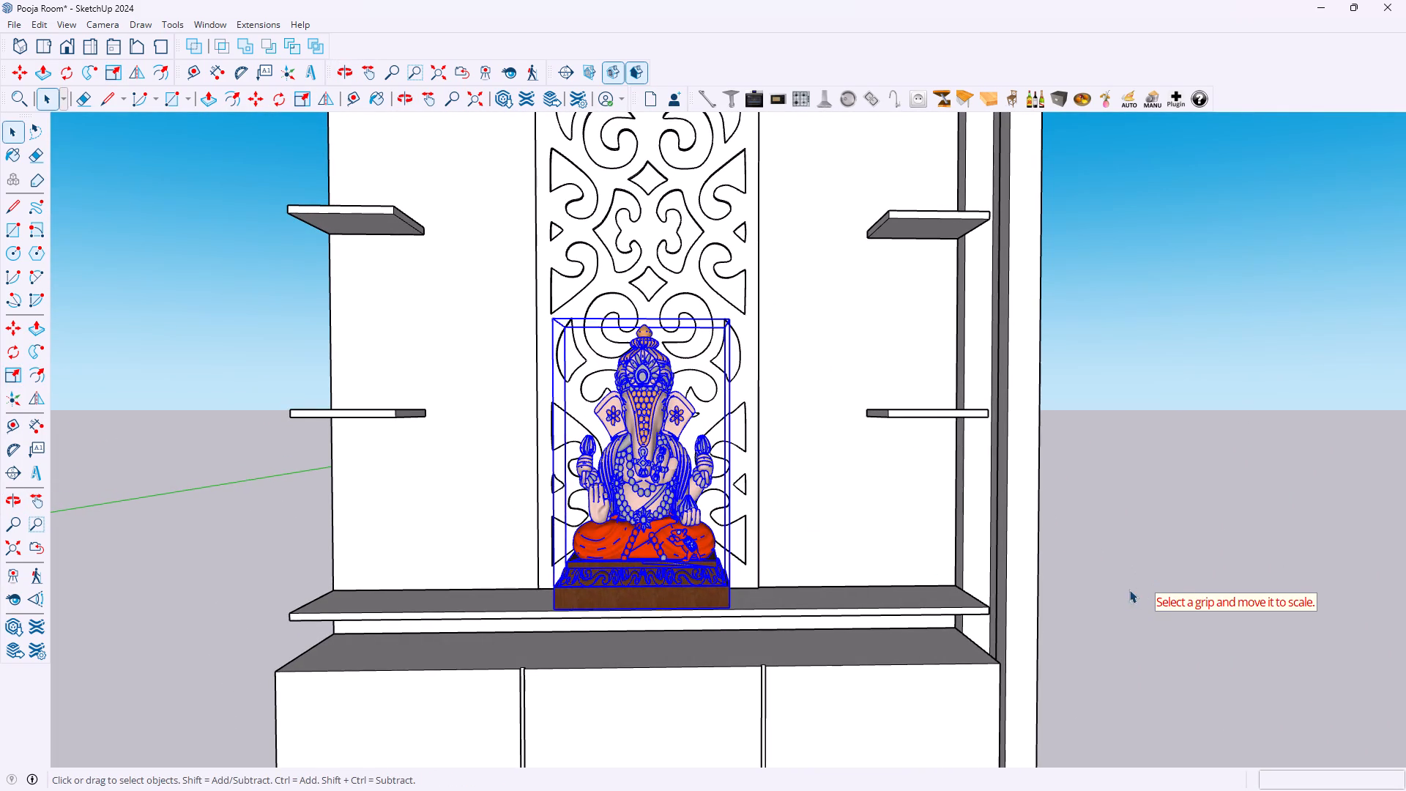
{"action": "scroll", "coordinate": [1116, 585], "scroll_direction": "down", "scroll_amount": 1}
{"action": "left_click", "coordinate": [1105, 530]}
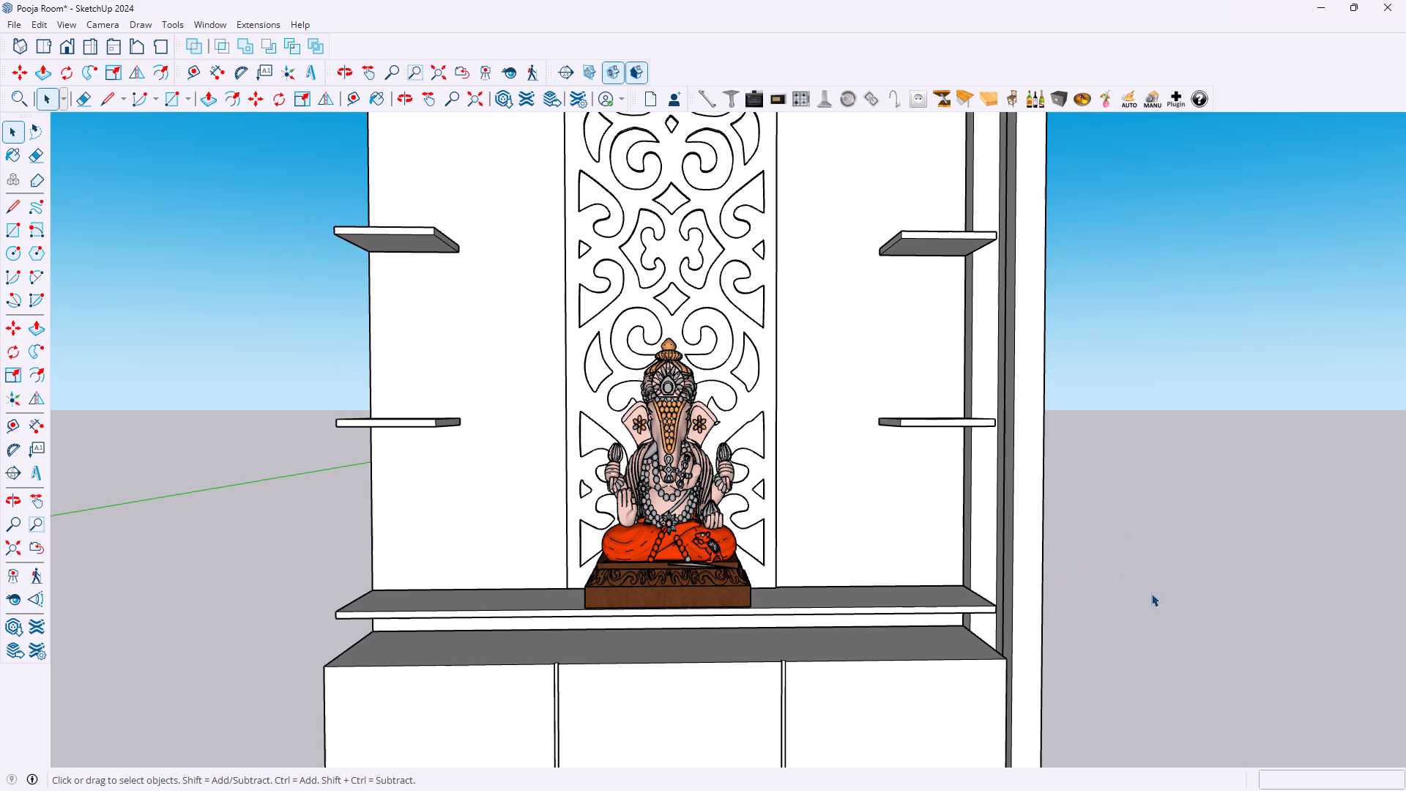
{"action": "scroll", "coordinate": [1065, 557], "scroll_direction": "down", "scroll_amount": 3}
{"action": "scroll", "coordinate": [1267, 549], "scroll_direction": "down", "scroll_amount": 3}
{"action": "middle_click_drag", "start_coordinate": [1307, 543], "coordinate": [1191, 566]}
{"action": "scroll", "coordinate": [1208, 551], "scroll_direction": "down", "scroll_amount": 5}
{"action": "middle_click_drag", "start_coordinate": [1222, 568], "coordinate": [1259, 549]}
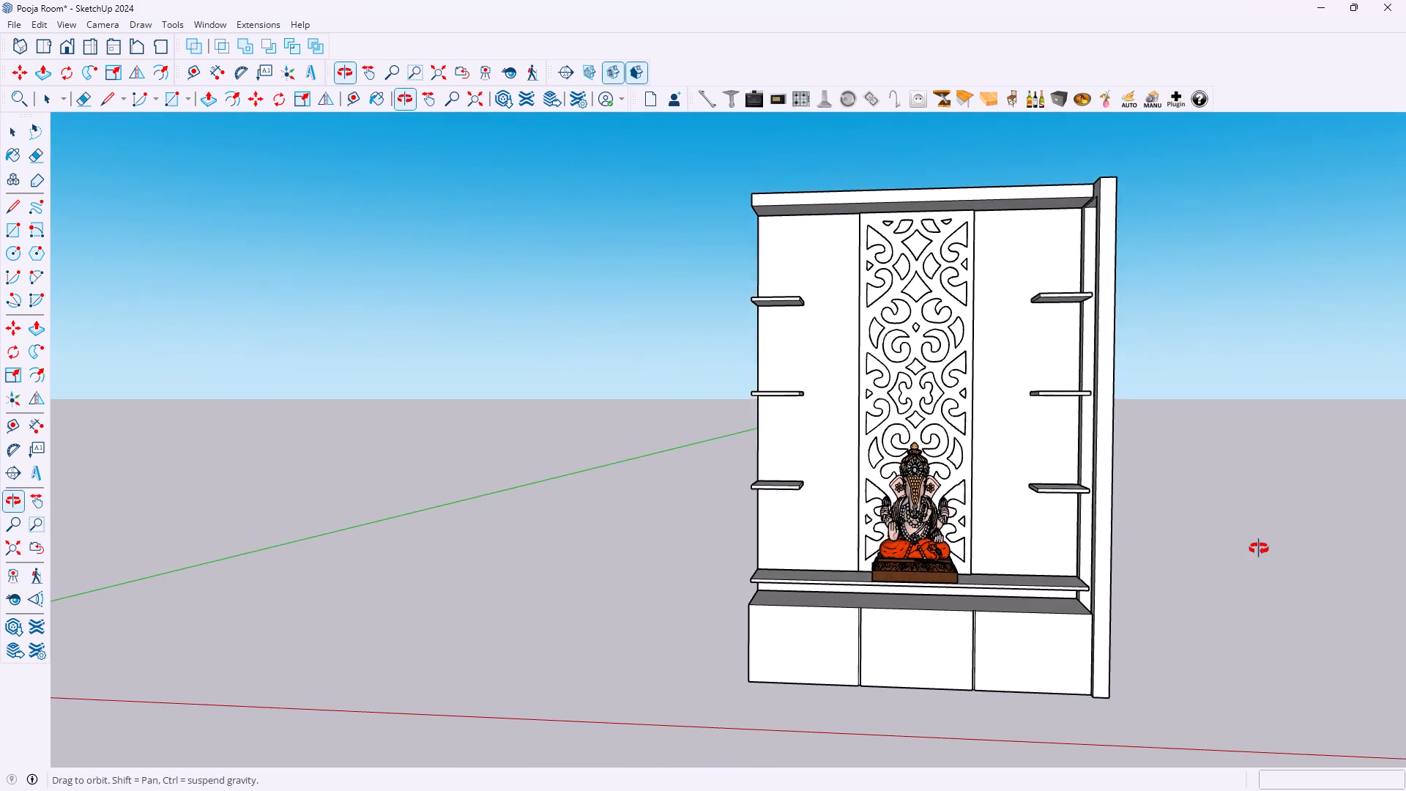
{"action": "middle_click_drag", "start_coordinate": [1259, 549], "coordinate": [1274, 545]}
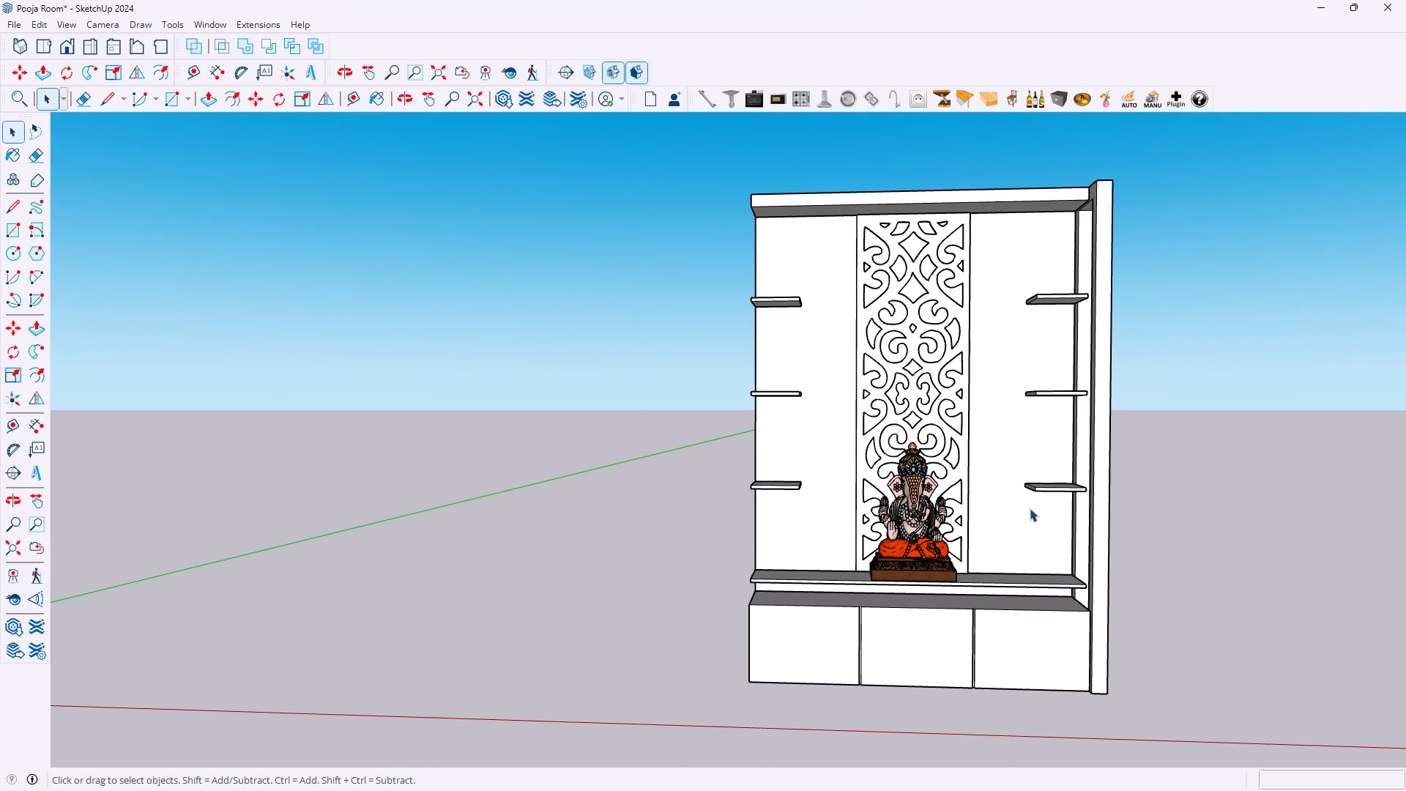
{"action": "scroll", "coordinate": [1014, 530], "scroll_direction": "down", "scroll_amount": 3}
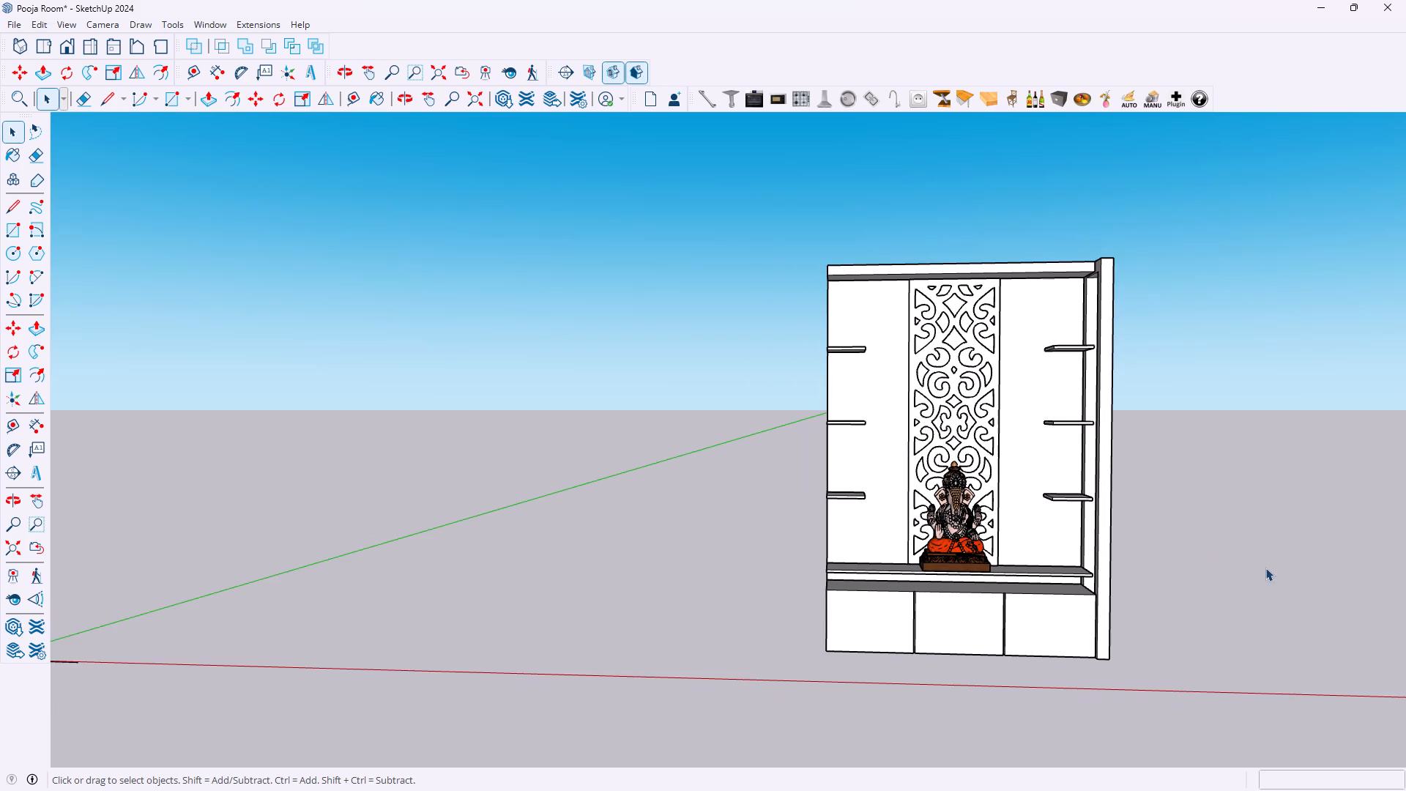
{"action": "middle_click_drag", "start_coordinate": [1266, 568], "coordinate": [1223, 556]}
{"action": "scroll", "coordinate": [1235, 562], "scroll_direction": "up", "scroll_amount": 3}
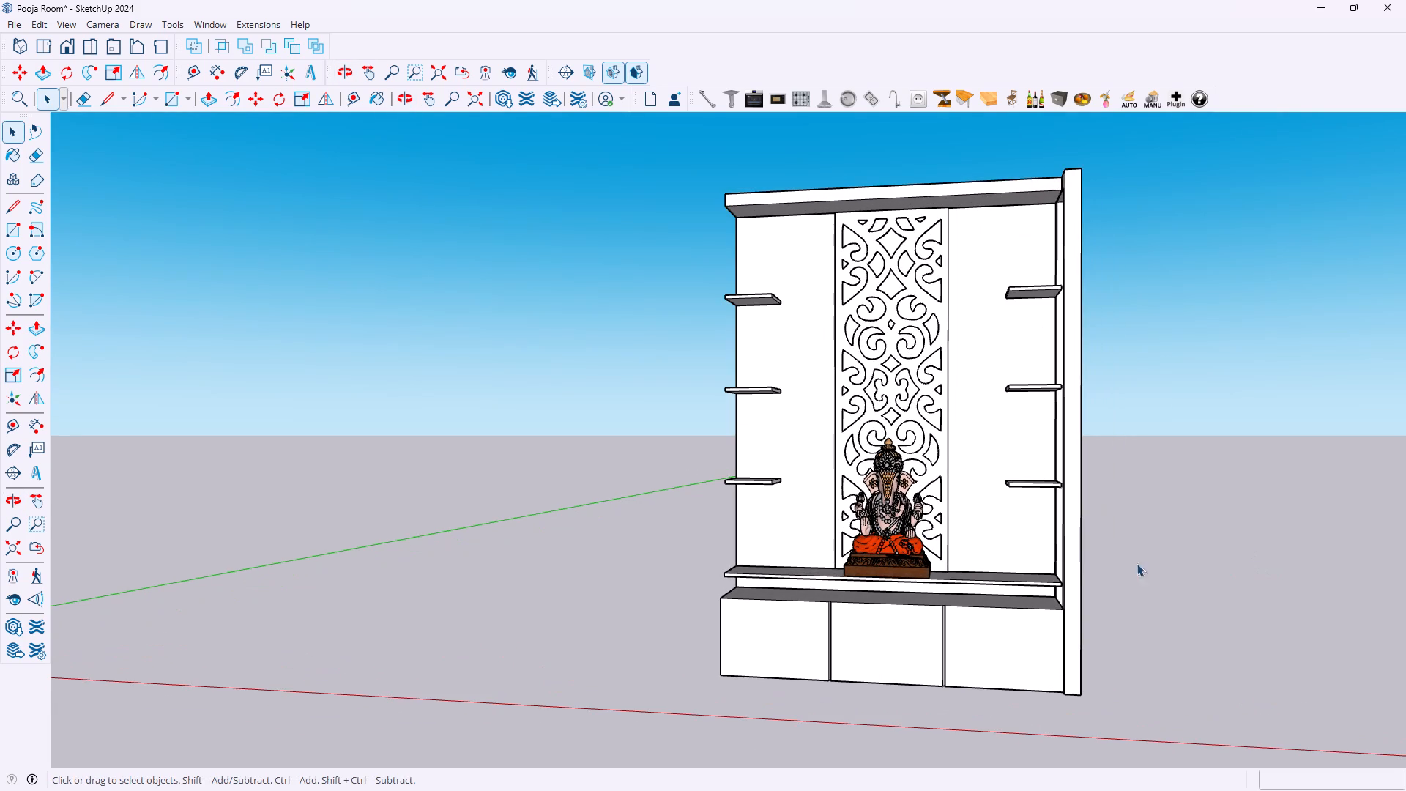
{"action": "middle_click_drag", "start_coordinate": [1059, 555], "coordinate": [1119, 565]}
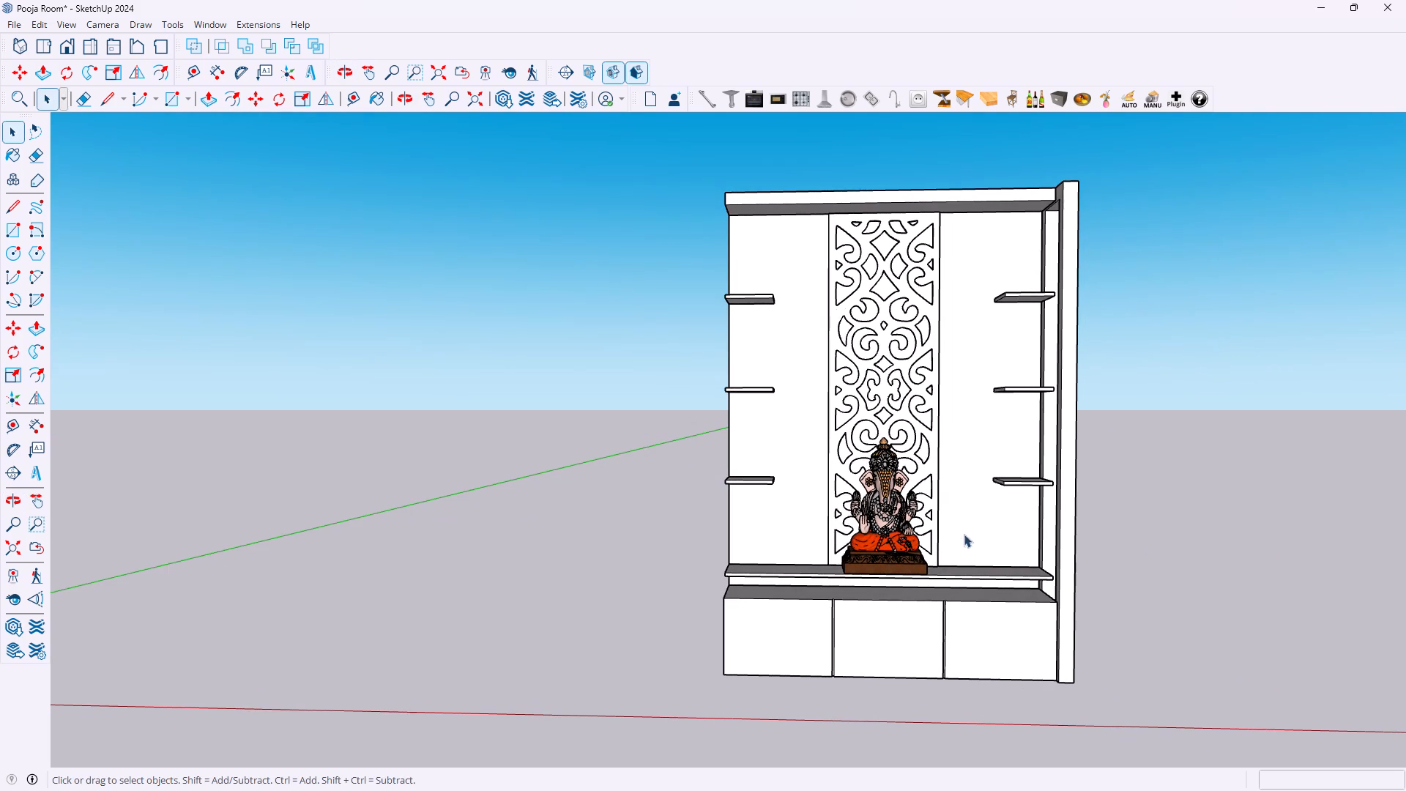
Hide the Ganesha idol standing in front of the carved panel.
{"action": "left_click", "coordinate": [887, 535]}
{"action": "right_click", "coordinate": [887, 535]}
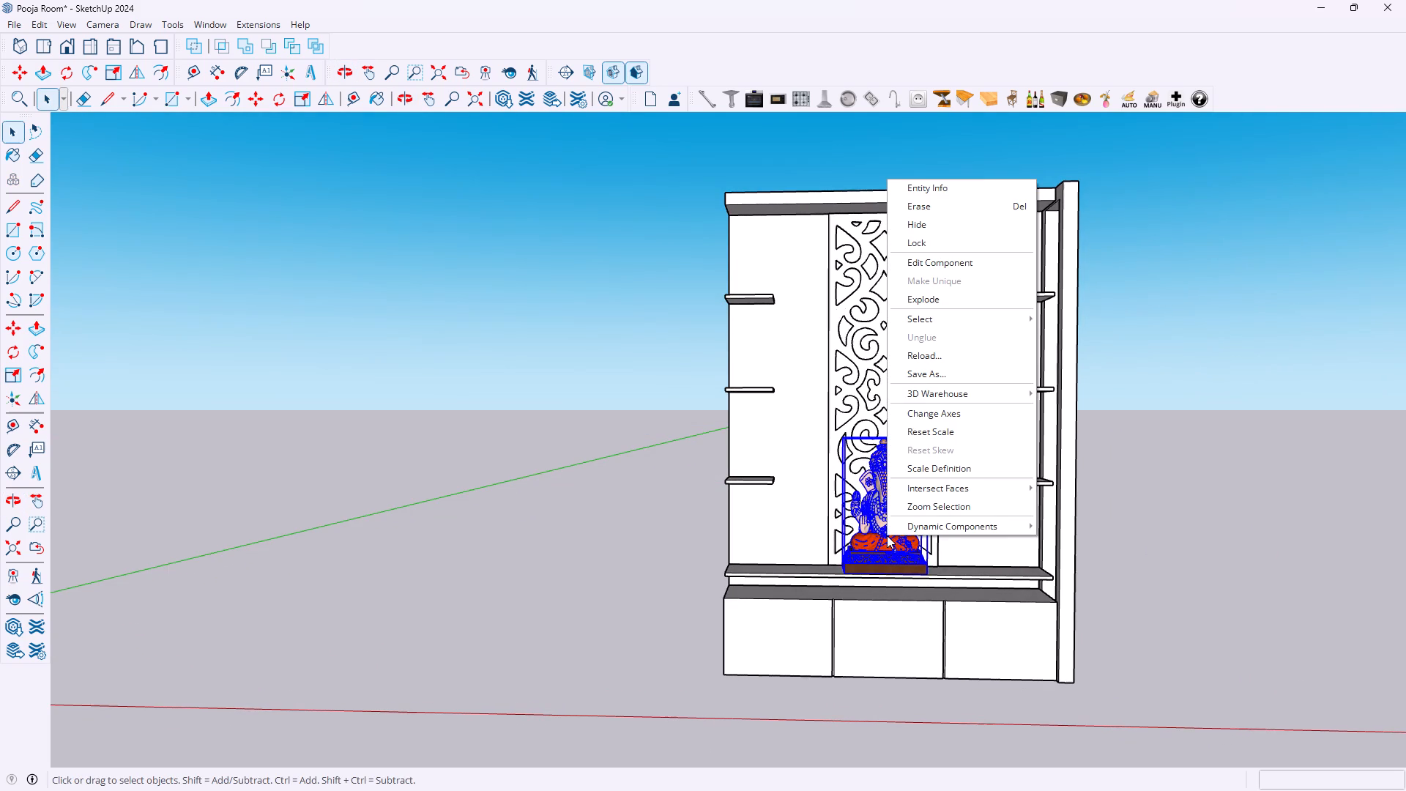
{"action": "left_click", "coordinate": [937, 223]}
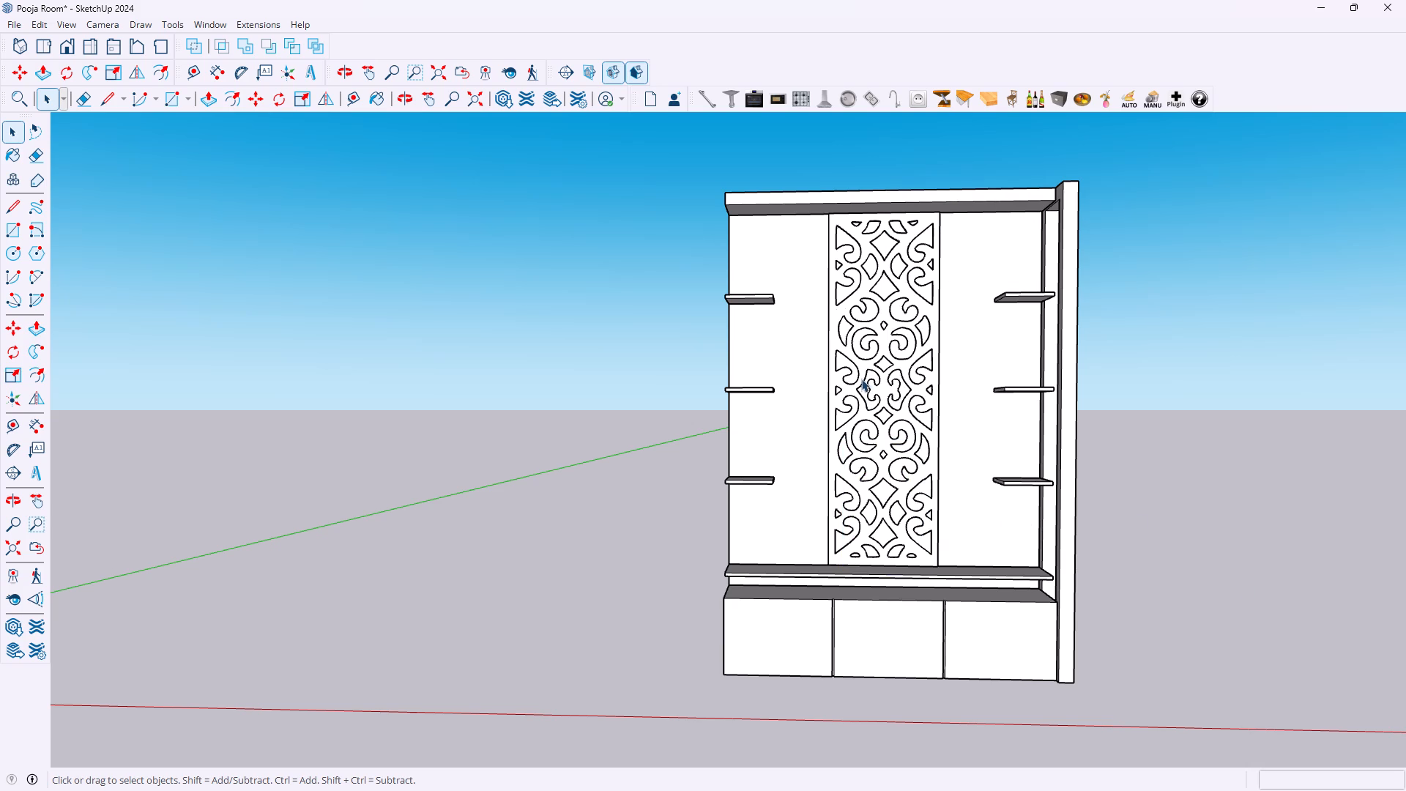
Examine the pooja unit without the idol, checking the carved panel, side shelves and base cabinets.
{"action": "middle_click_drag", "start_coordinate": [1245, 454], "coordinate": [1202, 464]}
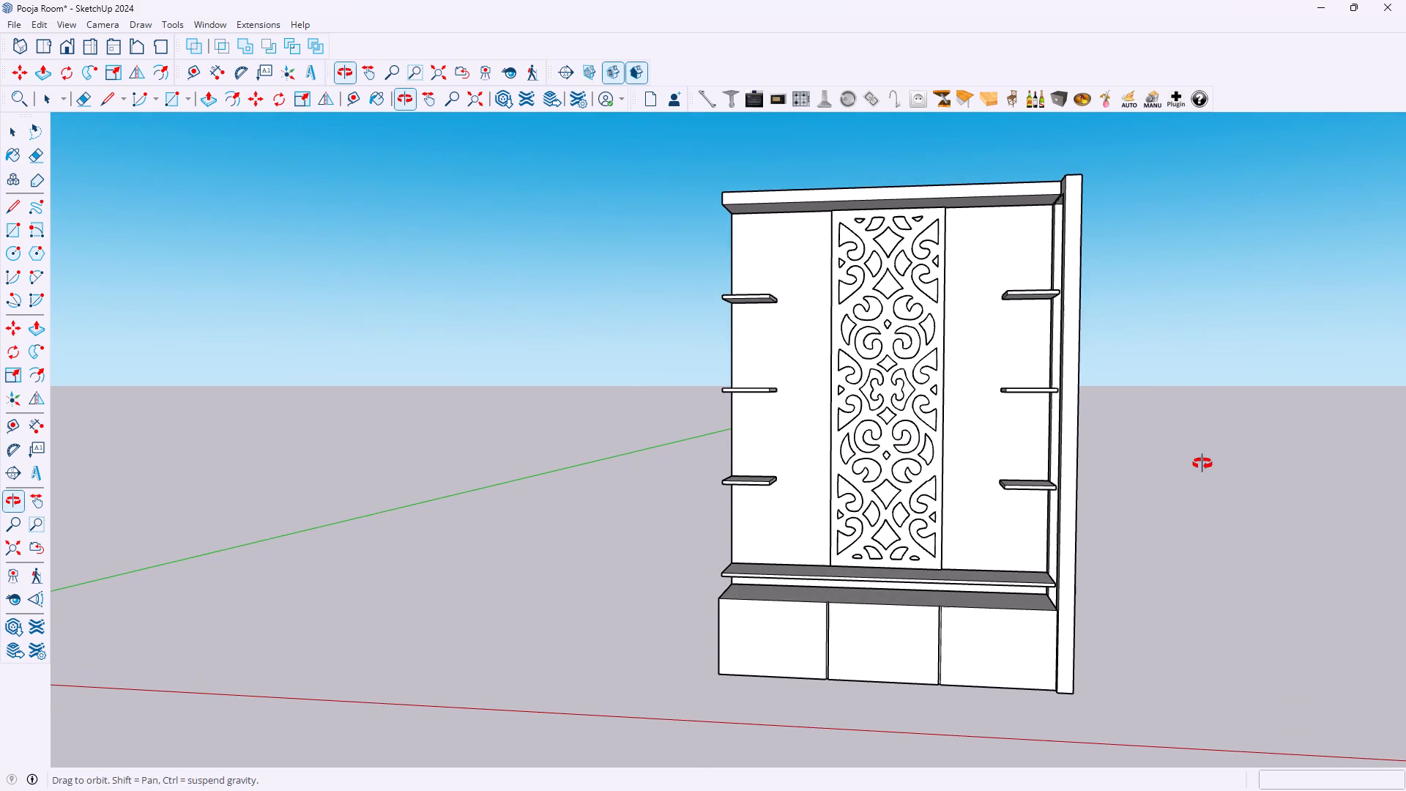
{"action": "middle_click_drag", "start_coordinate": [1202, 464], "coordinate": [1200, 464]}
{"action": "scroll", "coordinate": [1197, 467], "scroll_direction": "down", "scroll_amount": 3}
{"action": "scroll", "coordinate": [1279, 496], "scroll_direction": "down", "scroll_amount": 1}
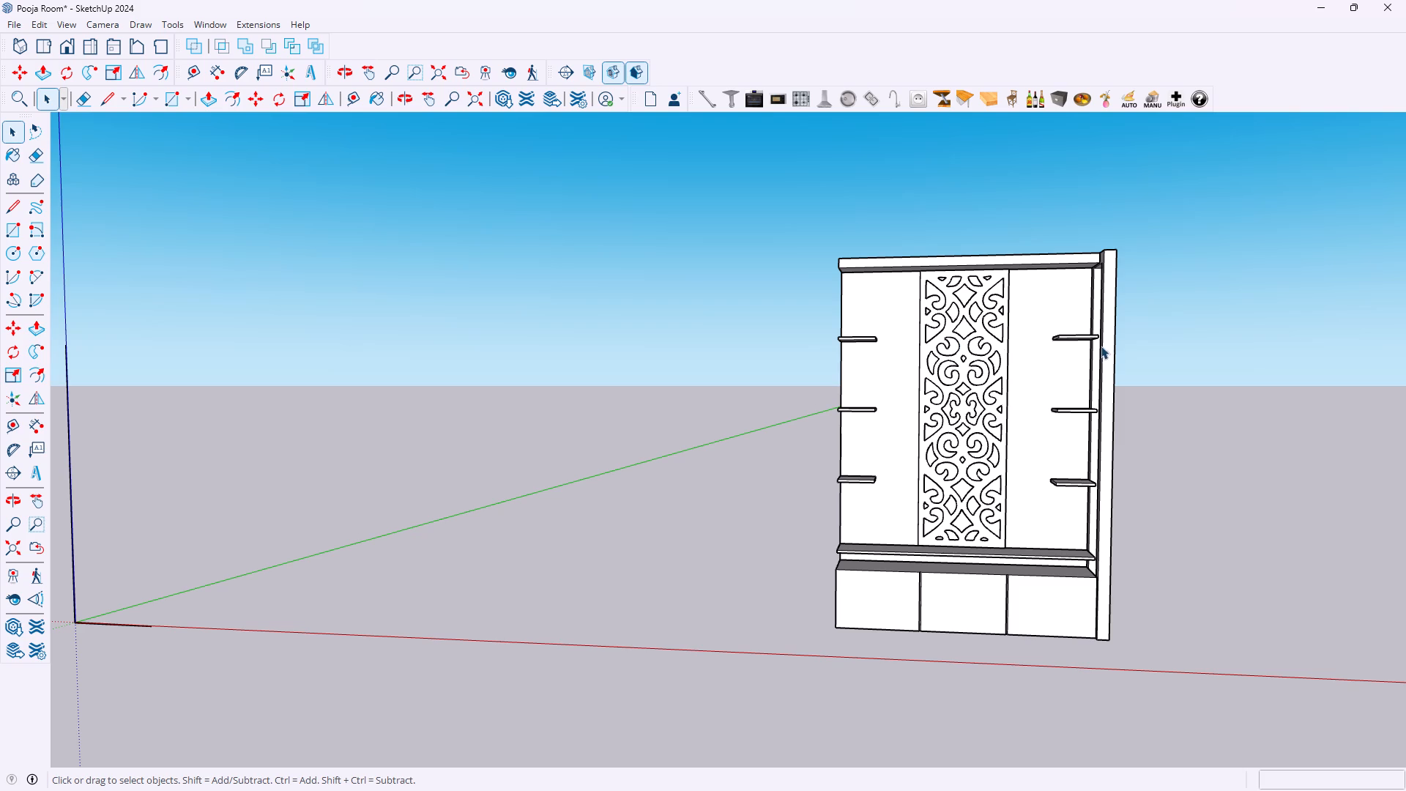
{"action": "scroll", "coordinate": [1195, 500], "scroll_direction": "up", "scroll_amount": 3}
{"action": "middle_click_drag", "start_coordinate": [931, 489], "coordinate": [956, 484]}
{"action": "middle_click_drag", "start_coordinate": [877, 531], "coordinate": [968, 529]}
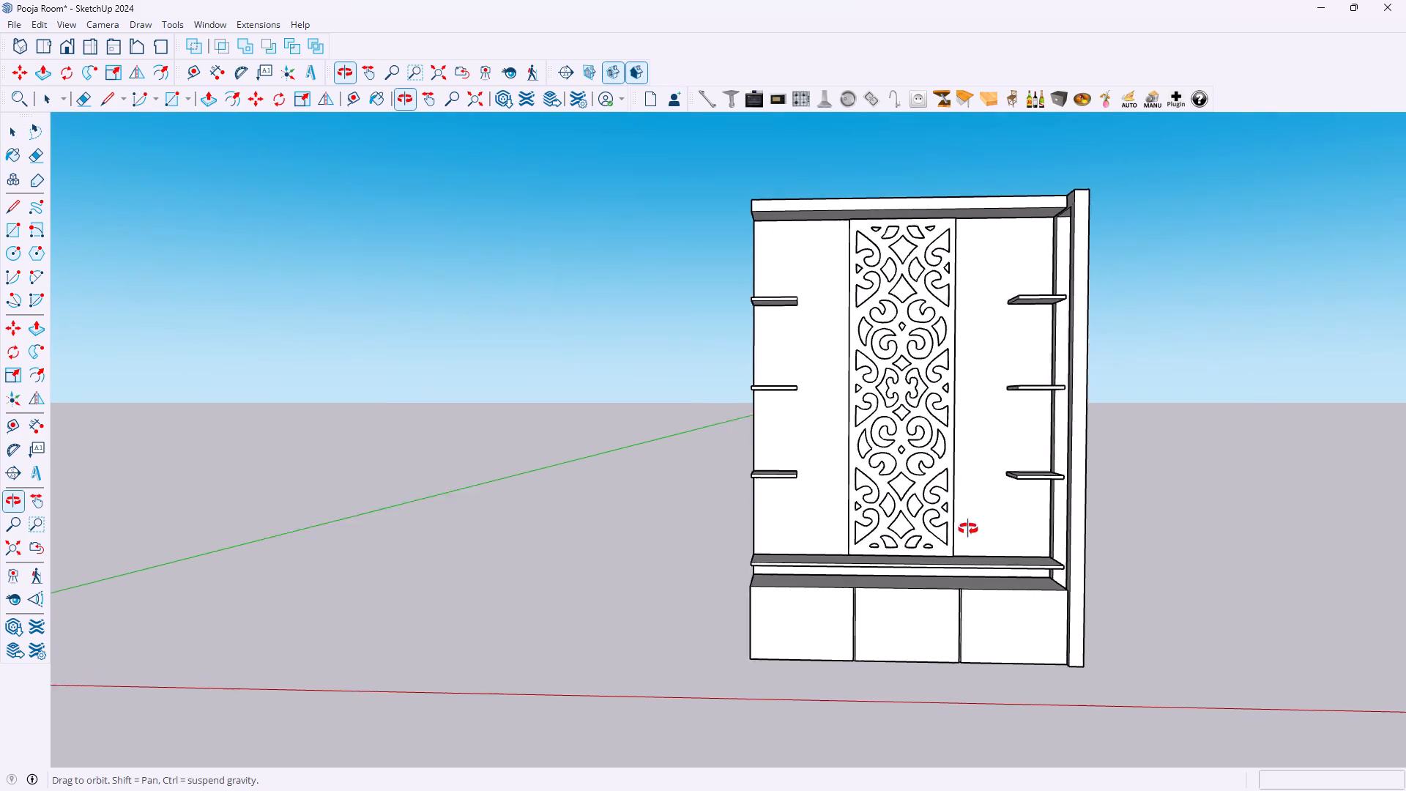
{"action": "middle_click_drag", "start_coordinate": [968, 529], "coordinate": [855, 532]}
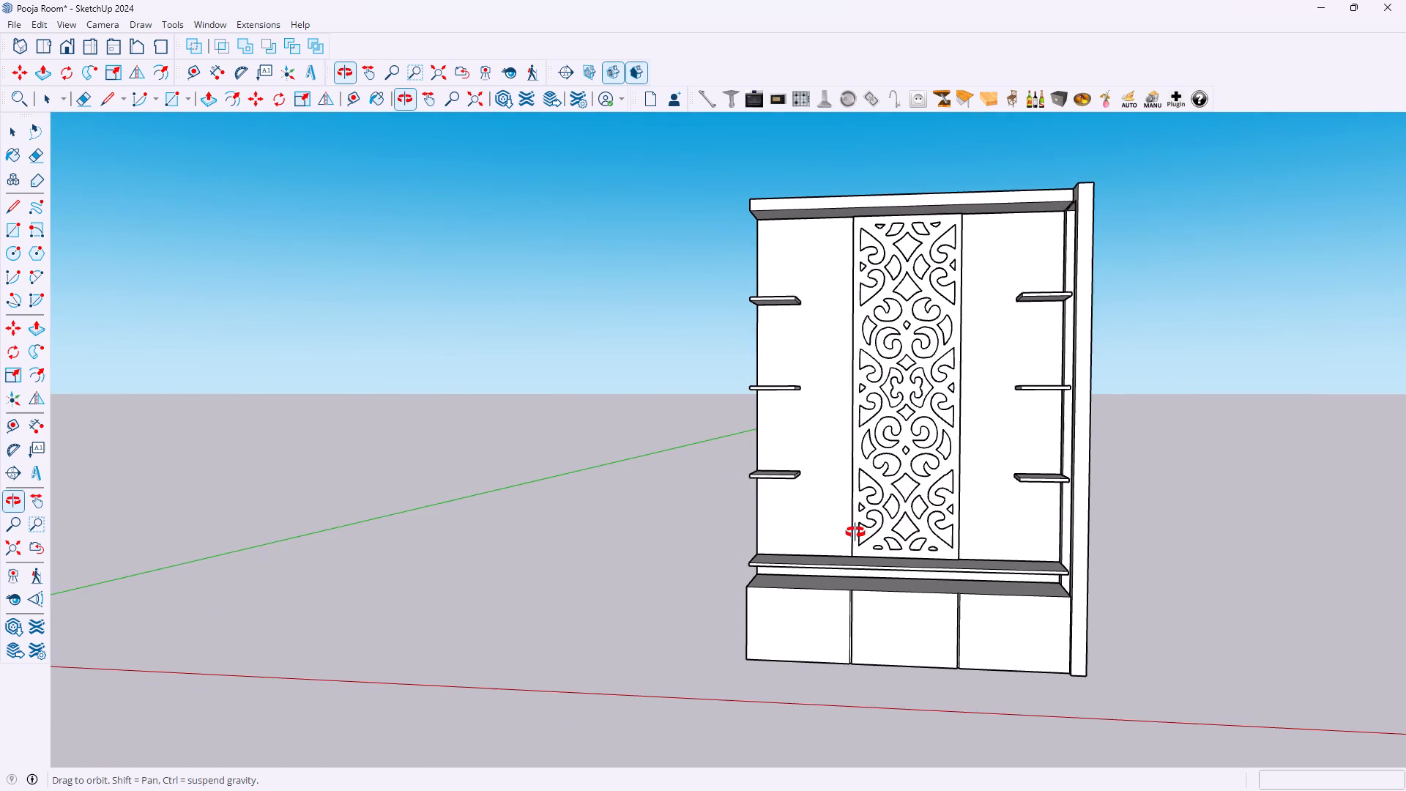
{"action": "middle_click_drag", "start_coordinate": [855, 532], "coordinate": [868, 532]}
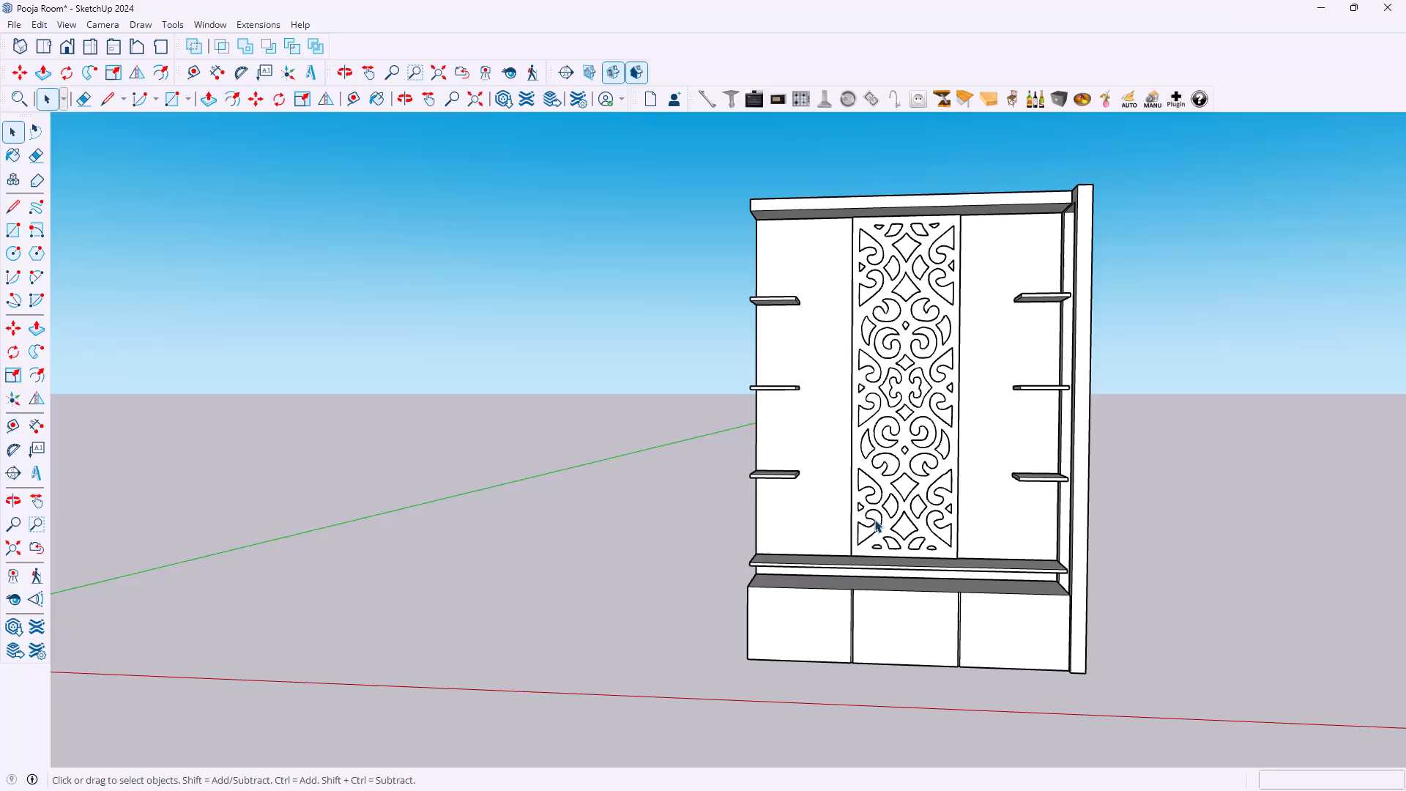
{"action": "left_click", "coordinate": [835, 395]}
{"action": "left_click", "coordinate": [1259, 385]}
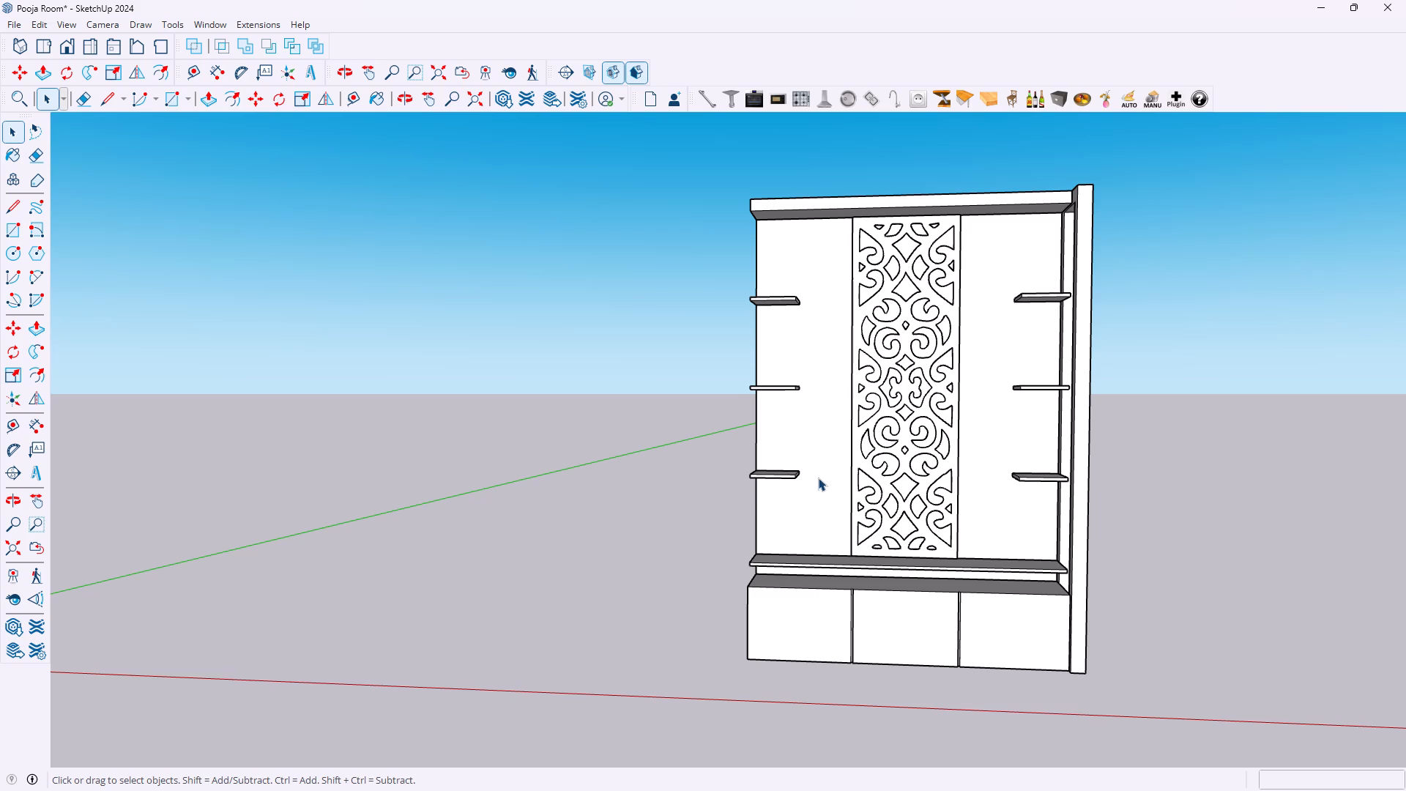
{"action": "middle_click_drag", "start_coordinate": [915, 486], "coordinate": [910, 472]}
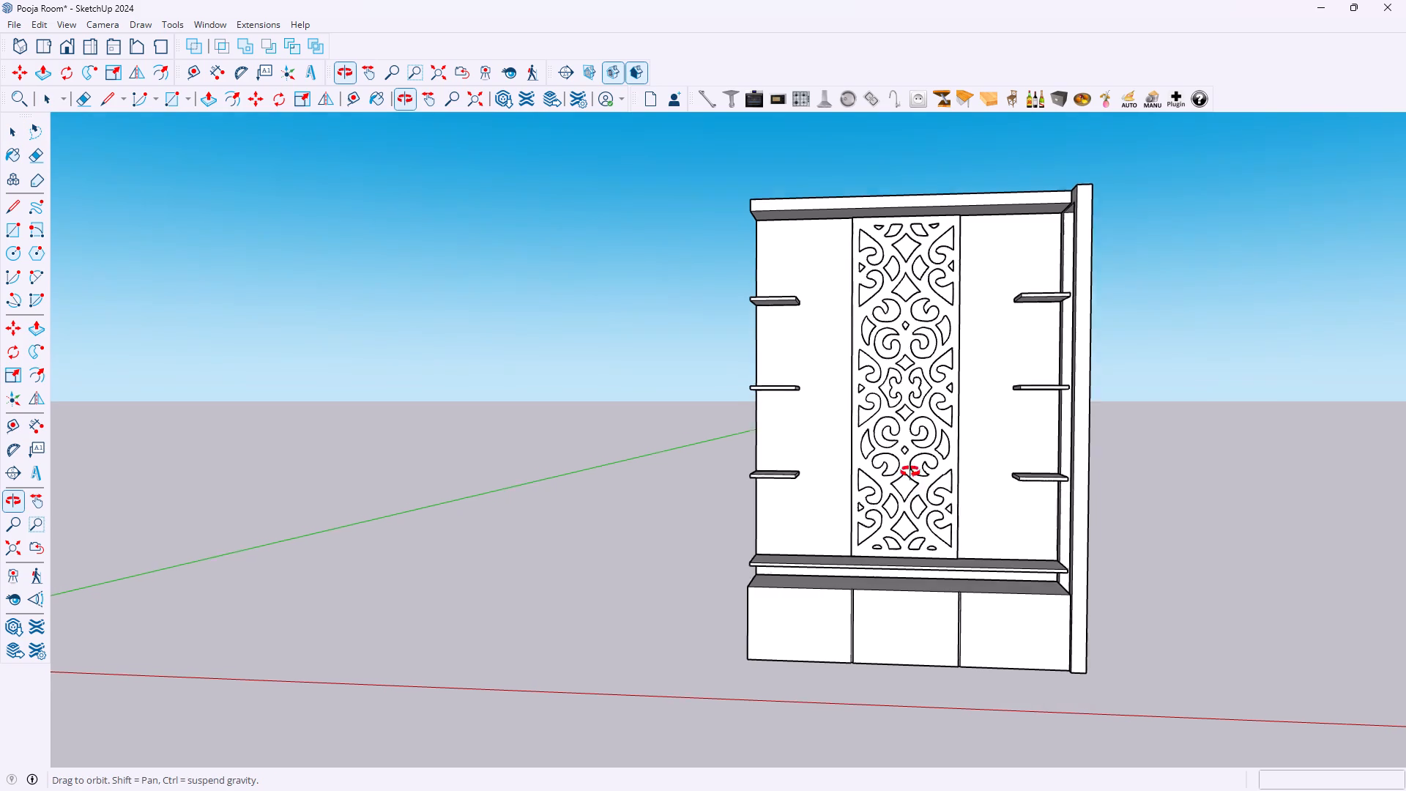
{"action": "middle_click_drag", "start_coordinate": [910, 472], "coordinate": [907, 497]}
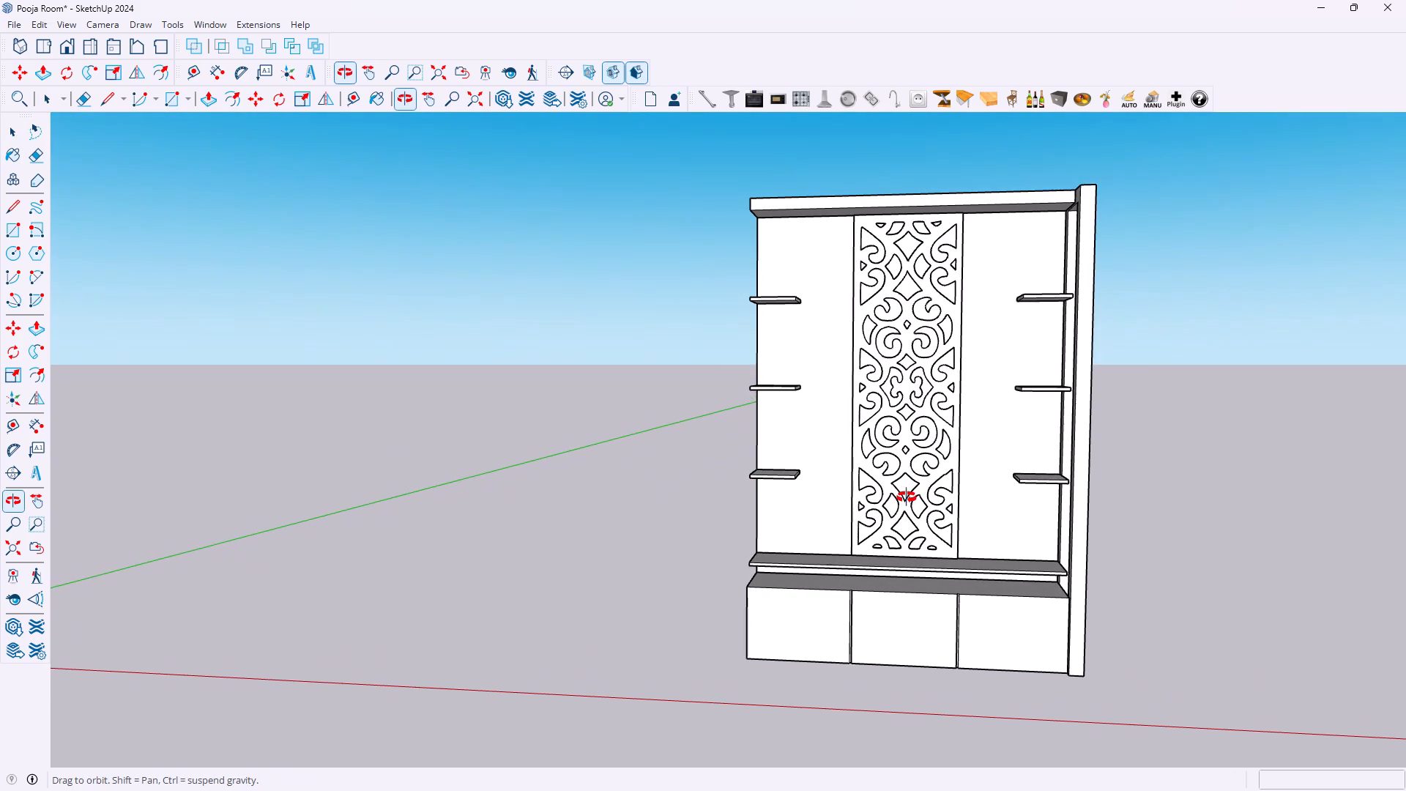
{"action": "middle_click_drag", "start_coordinate": [907, 497], "coordinate": [924, 492]}
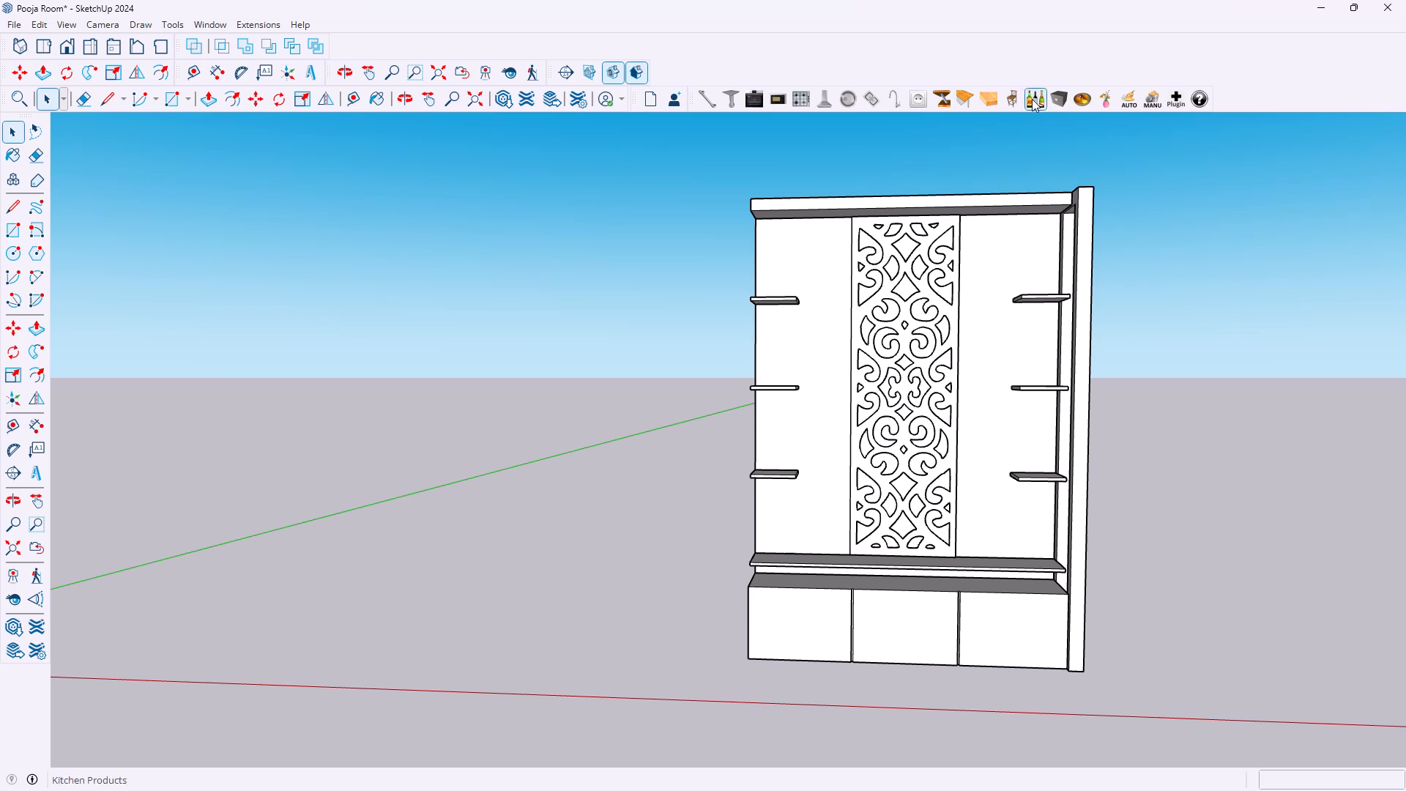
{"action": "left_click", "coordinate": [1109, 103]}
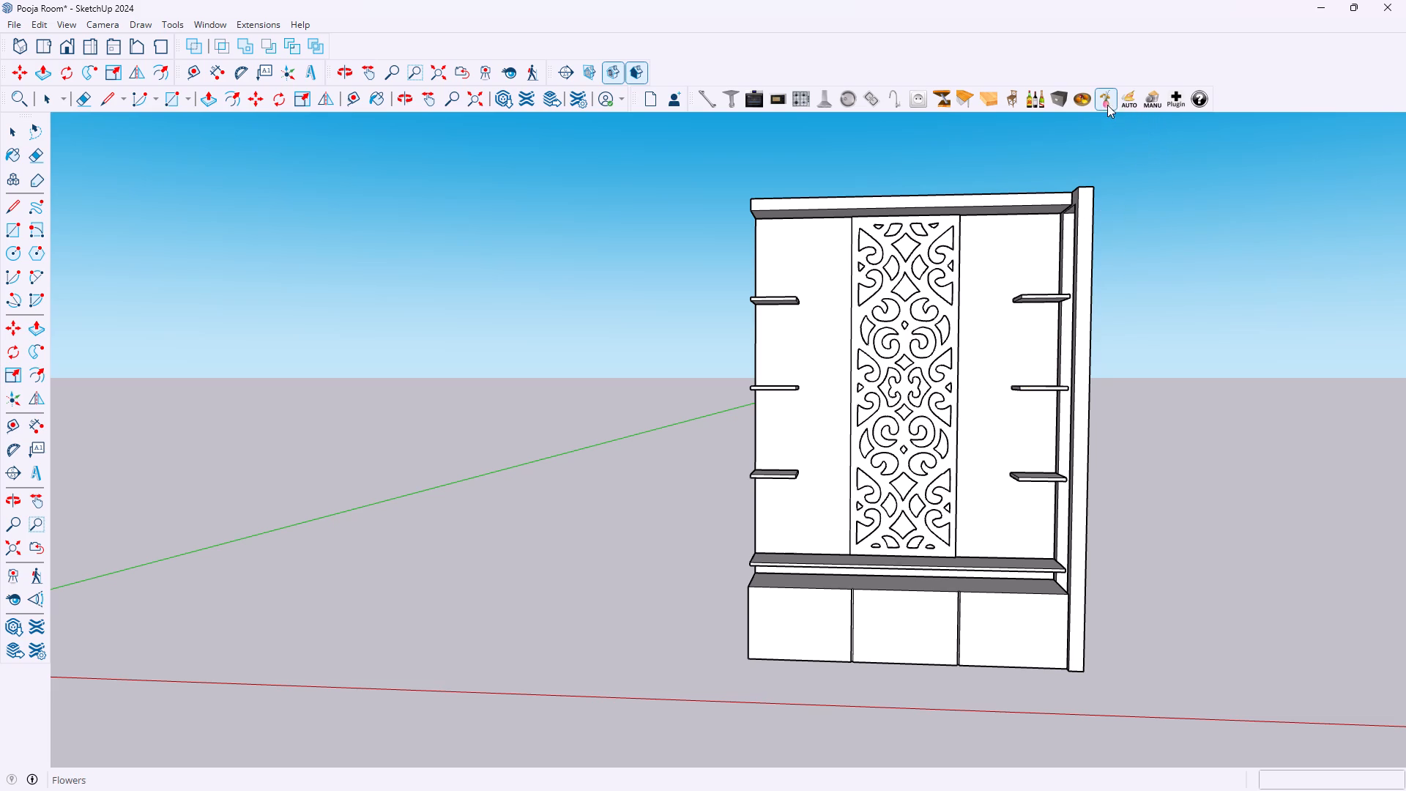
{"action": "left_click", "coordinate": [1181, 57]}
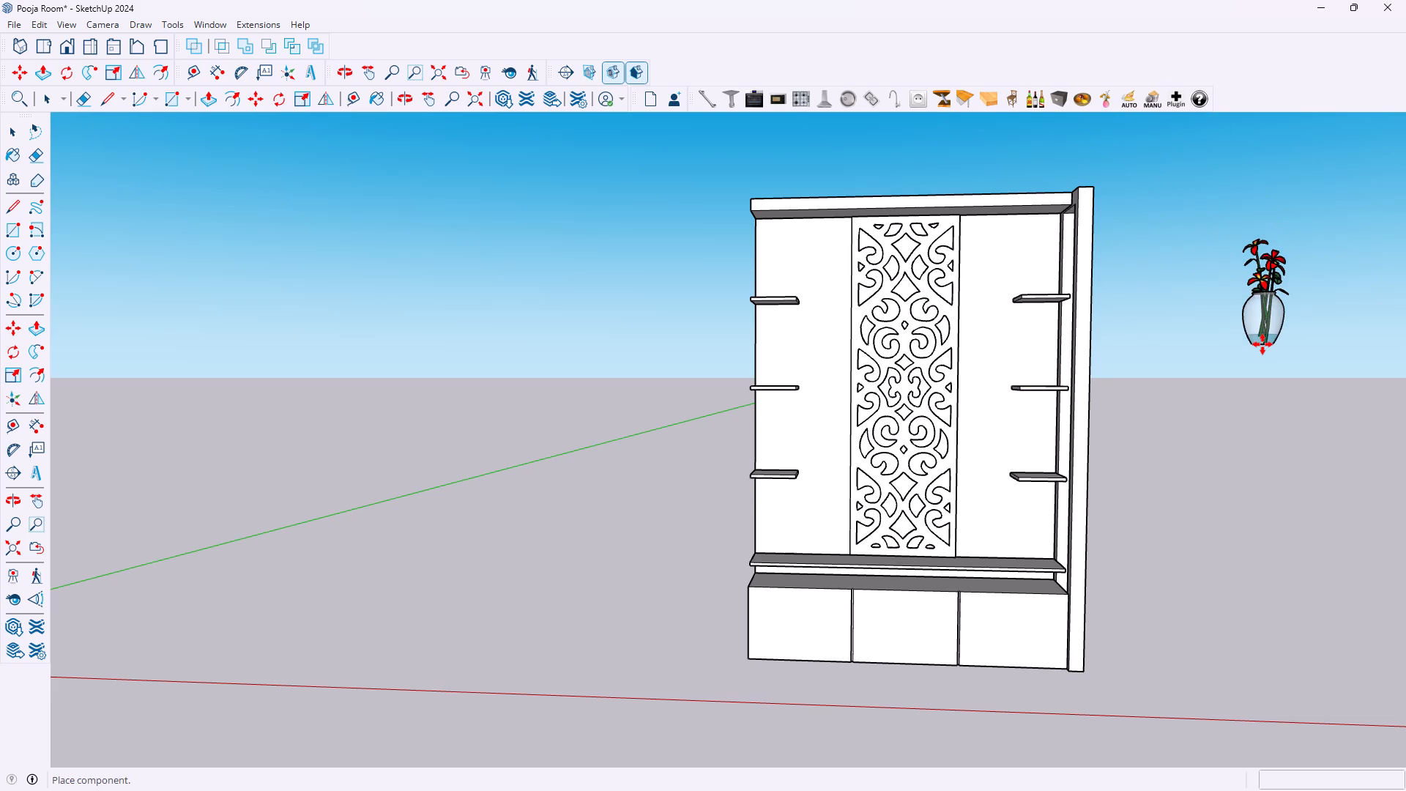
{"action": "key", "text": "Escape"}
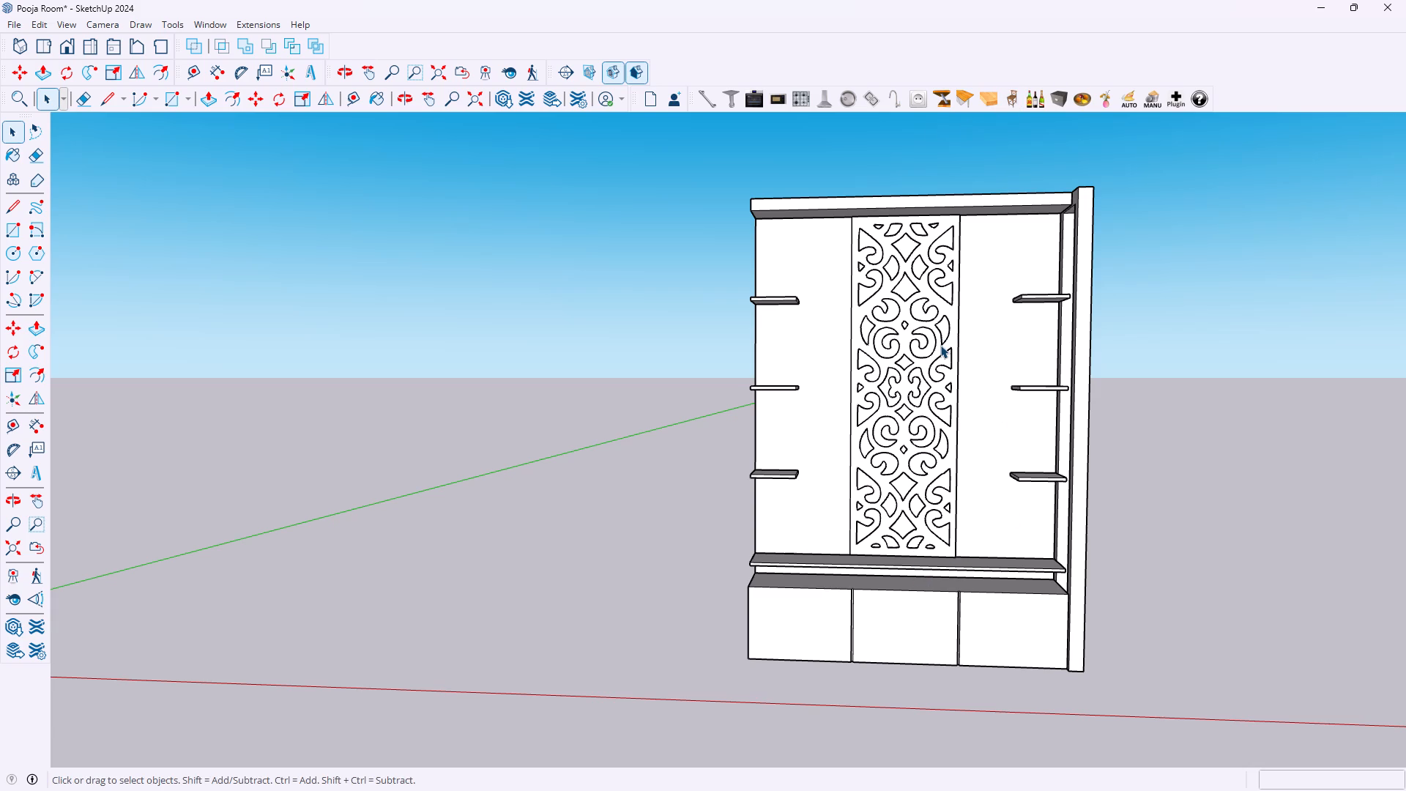
Activate the Paint Bucket for applying materials to the pooja unit and close the Default Tray.
{"action": "key", "text": "b"}
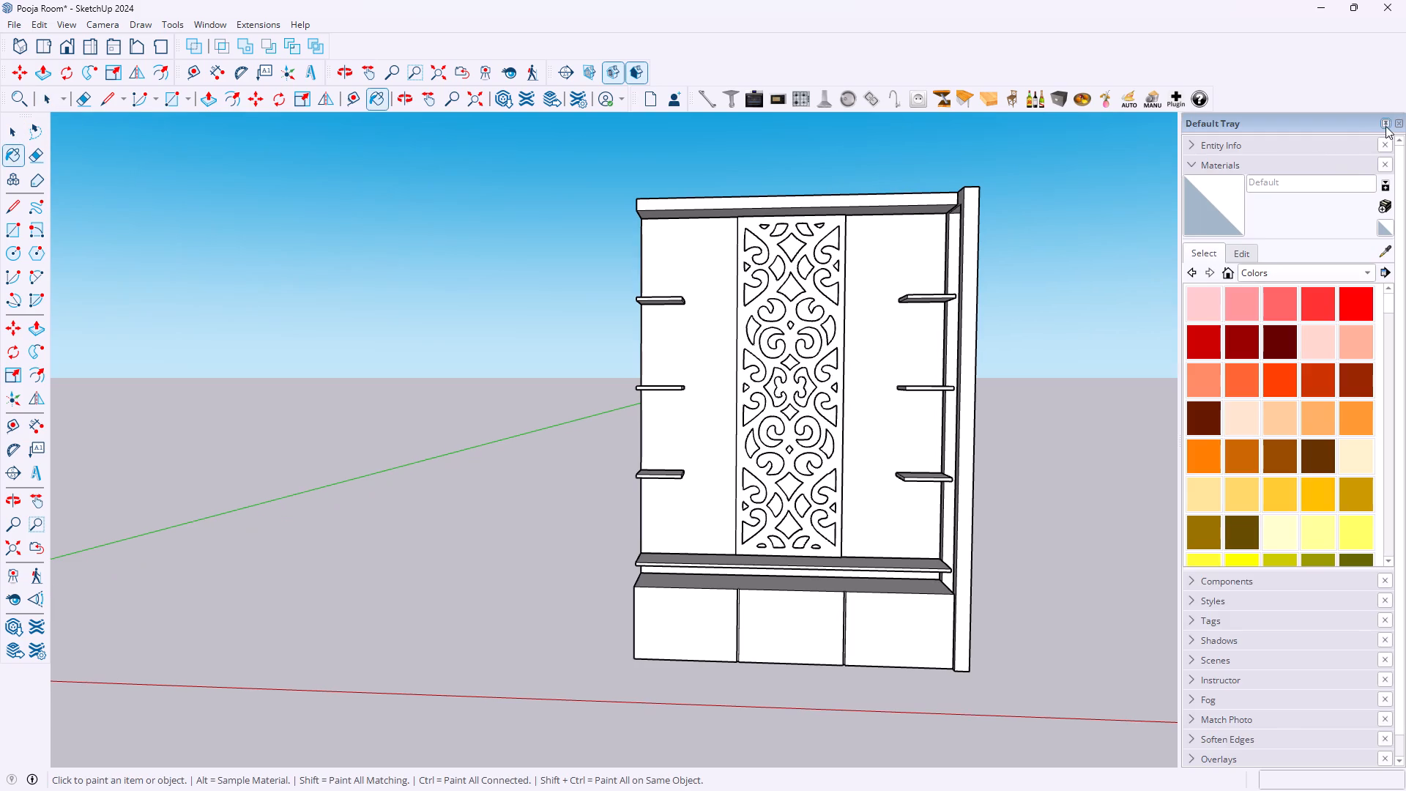
{"action": "left_click", "coordinate": [1398, 119]}
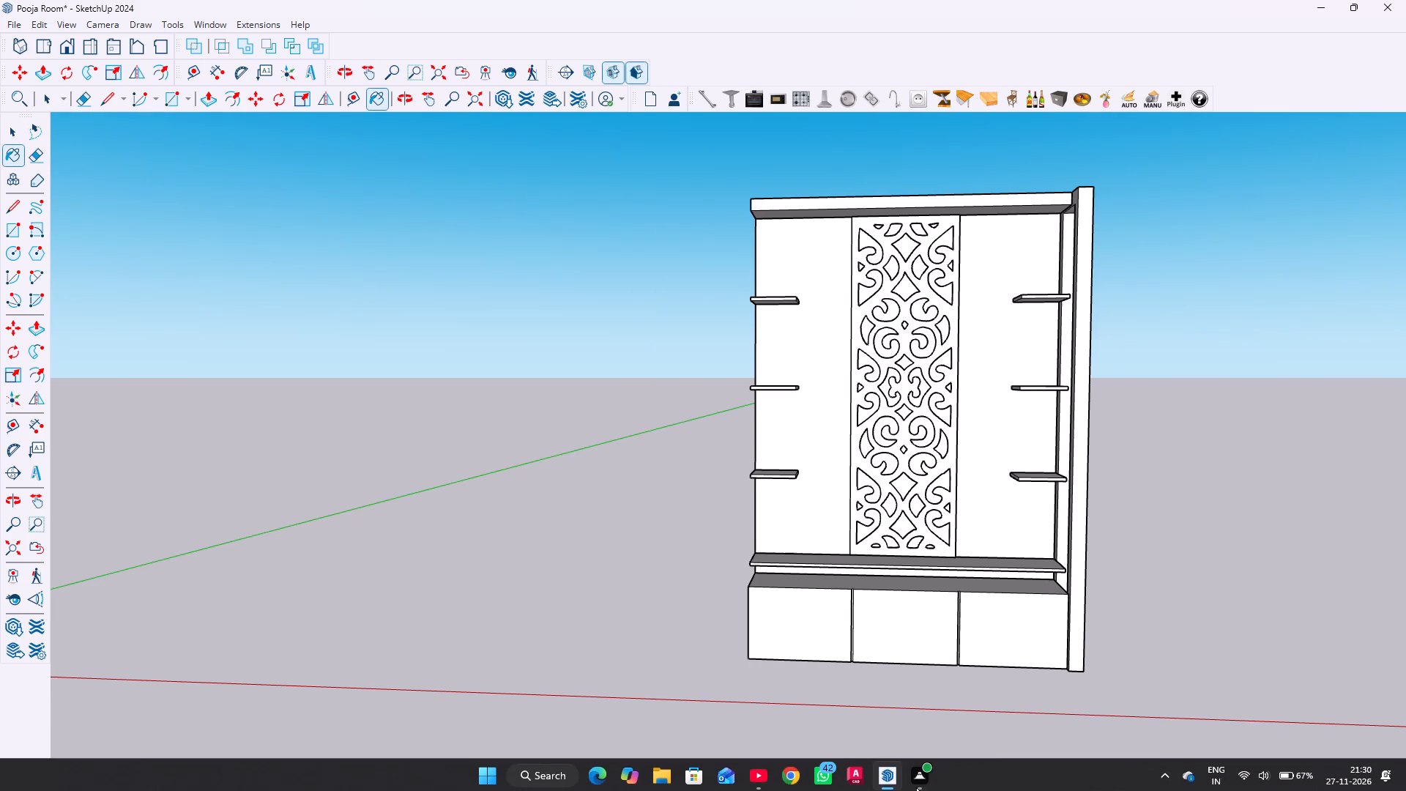
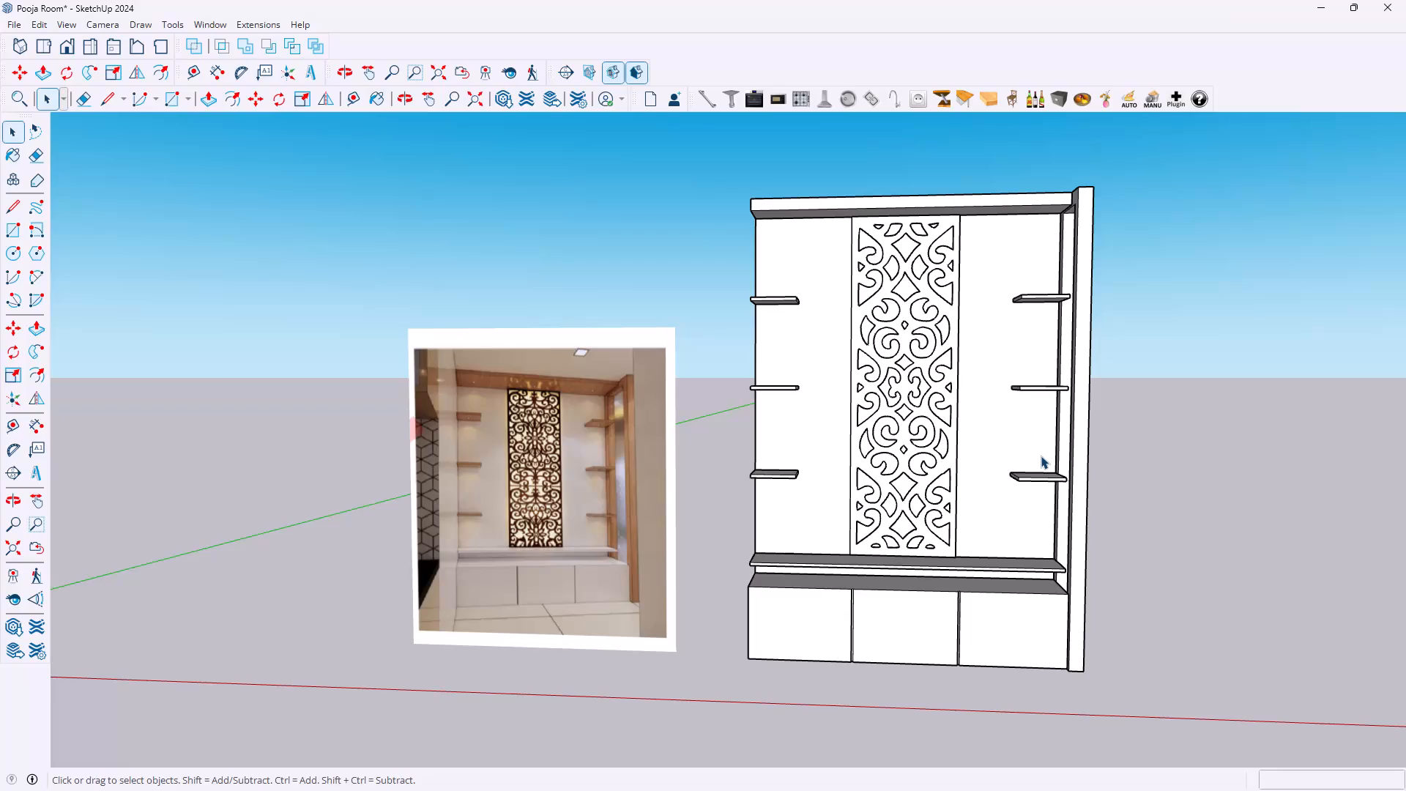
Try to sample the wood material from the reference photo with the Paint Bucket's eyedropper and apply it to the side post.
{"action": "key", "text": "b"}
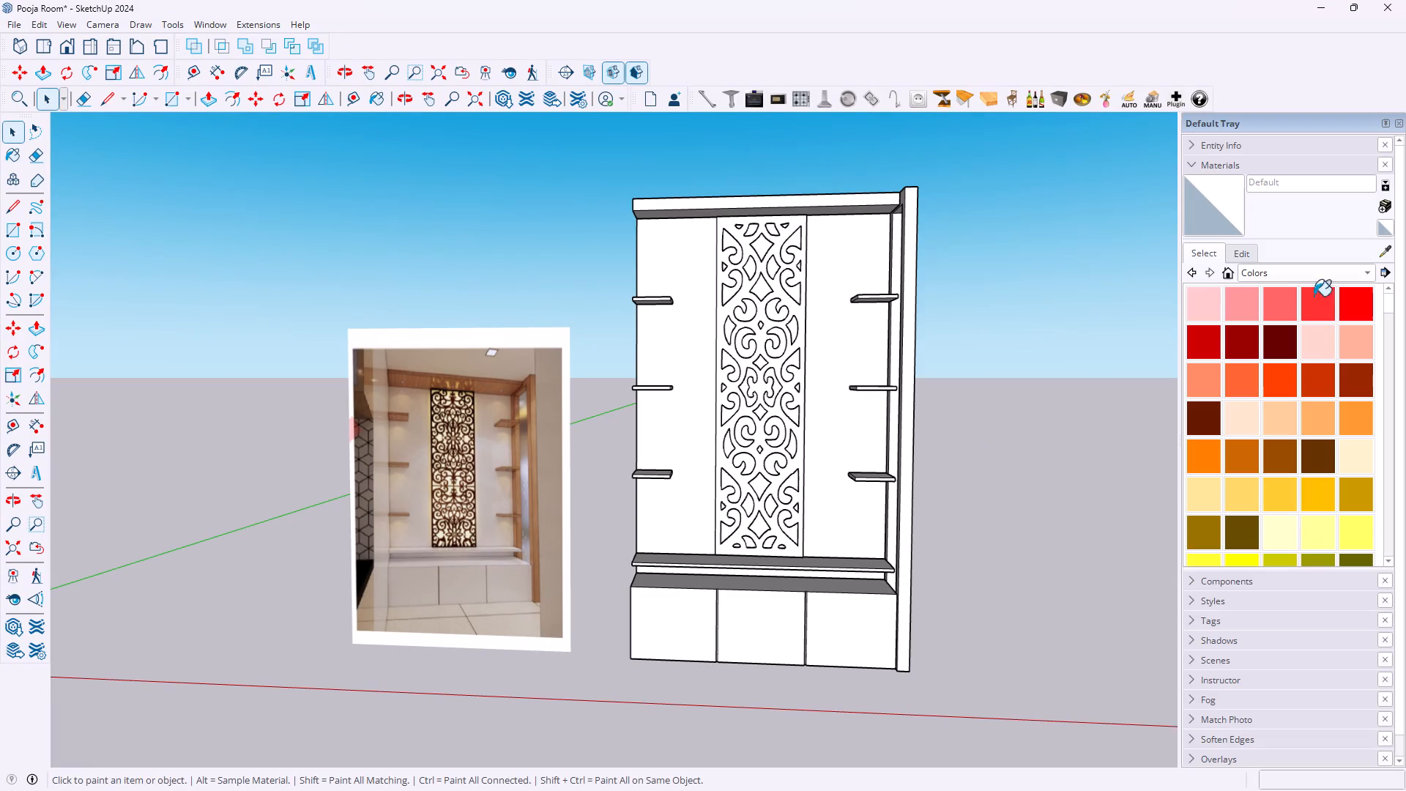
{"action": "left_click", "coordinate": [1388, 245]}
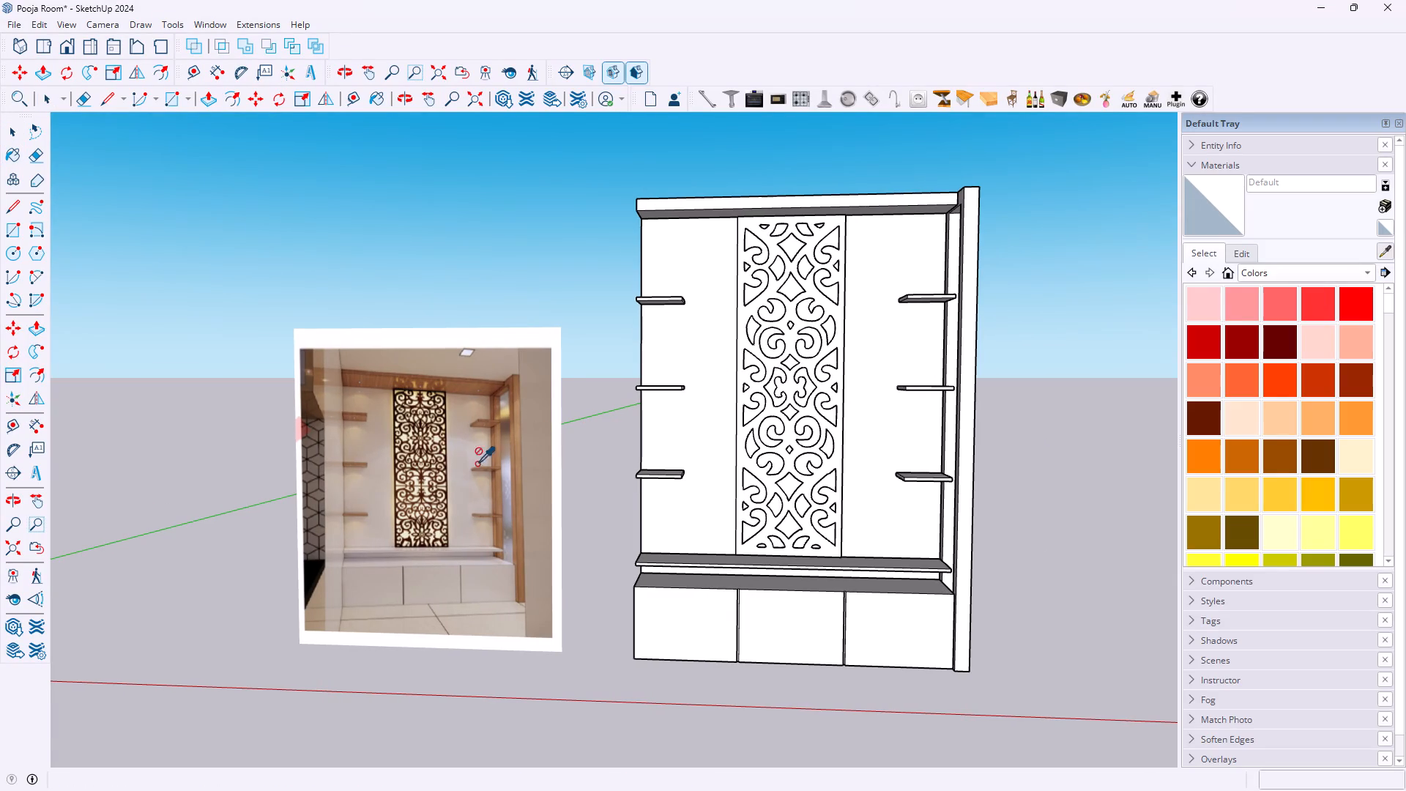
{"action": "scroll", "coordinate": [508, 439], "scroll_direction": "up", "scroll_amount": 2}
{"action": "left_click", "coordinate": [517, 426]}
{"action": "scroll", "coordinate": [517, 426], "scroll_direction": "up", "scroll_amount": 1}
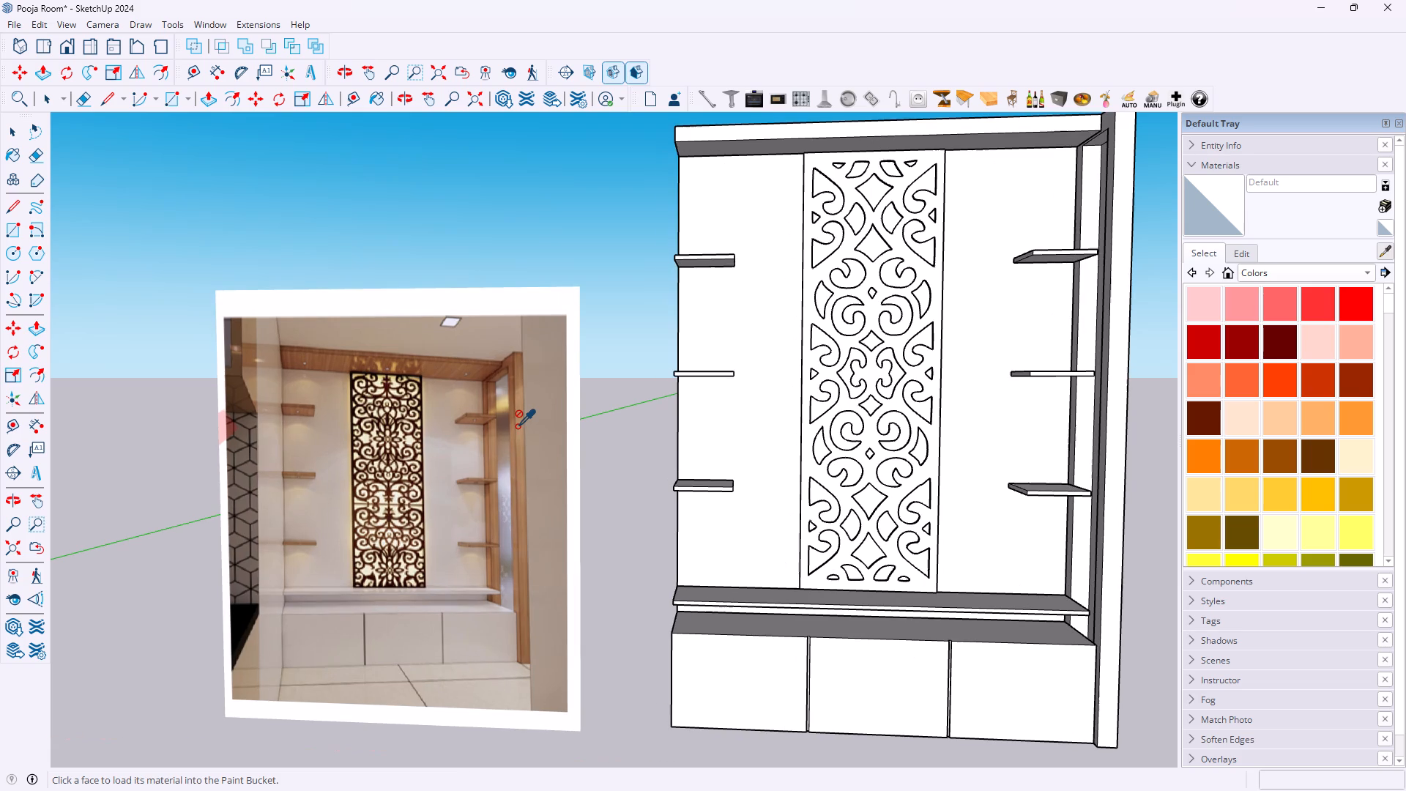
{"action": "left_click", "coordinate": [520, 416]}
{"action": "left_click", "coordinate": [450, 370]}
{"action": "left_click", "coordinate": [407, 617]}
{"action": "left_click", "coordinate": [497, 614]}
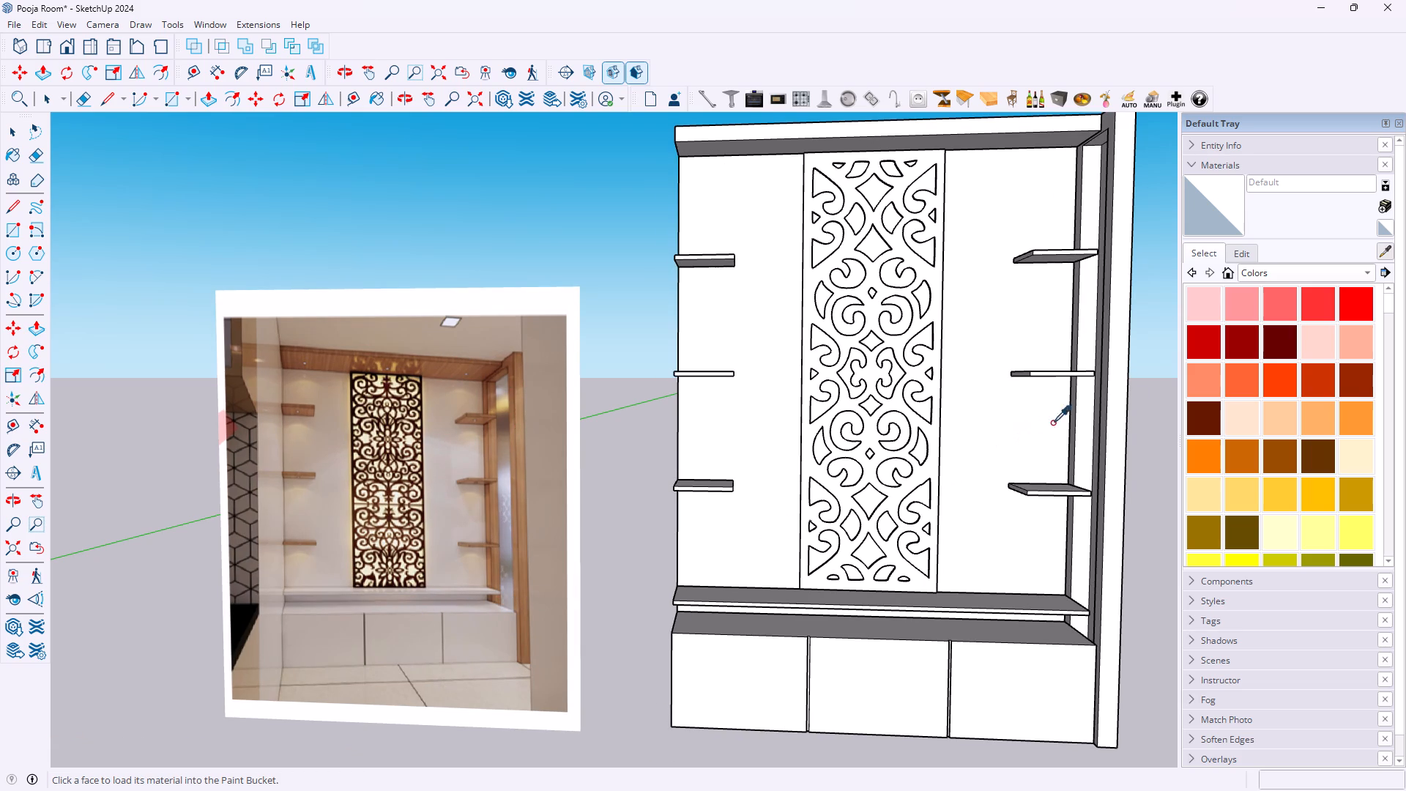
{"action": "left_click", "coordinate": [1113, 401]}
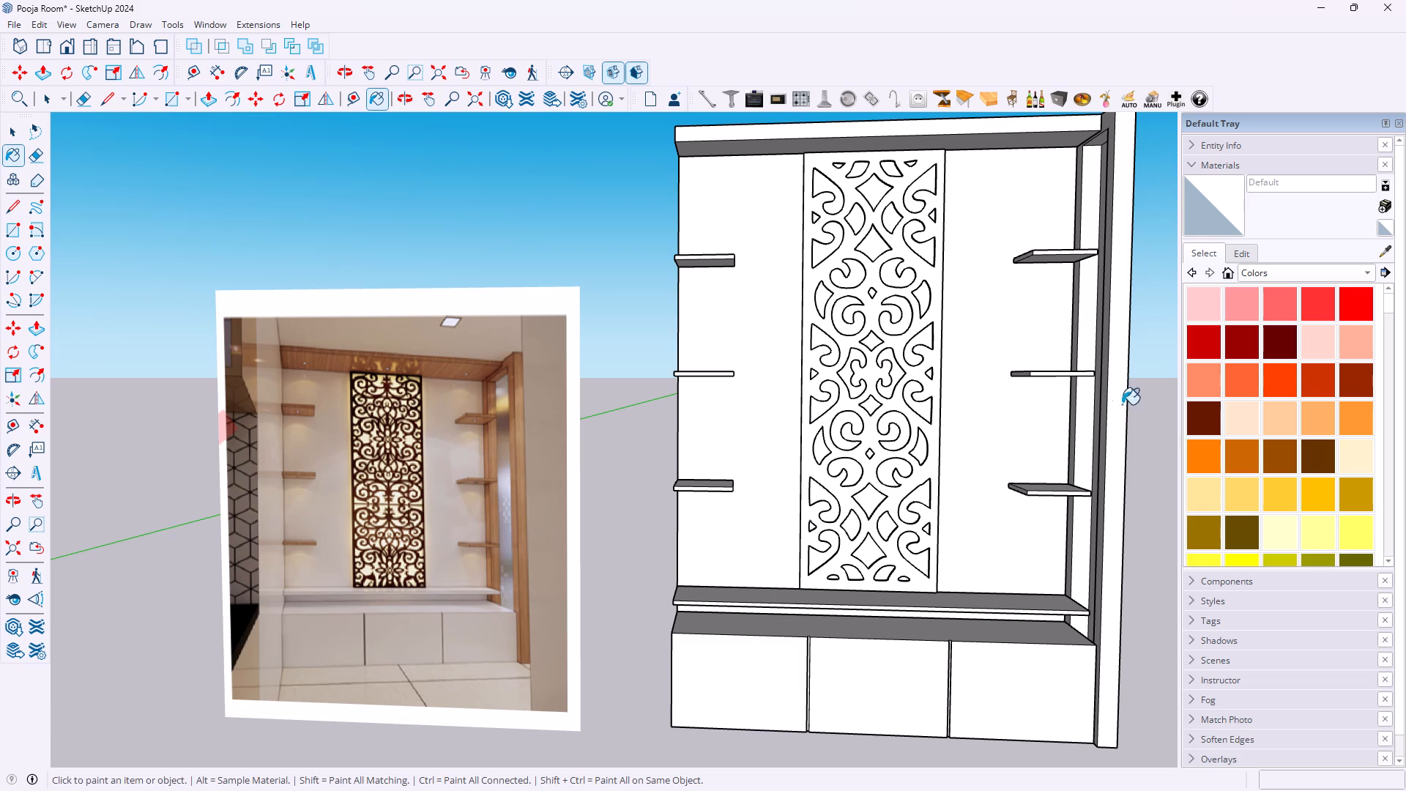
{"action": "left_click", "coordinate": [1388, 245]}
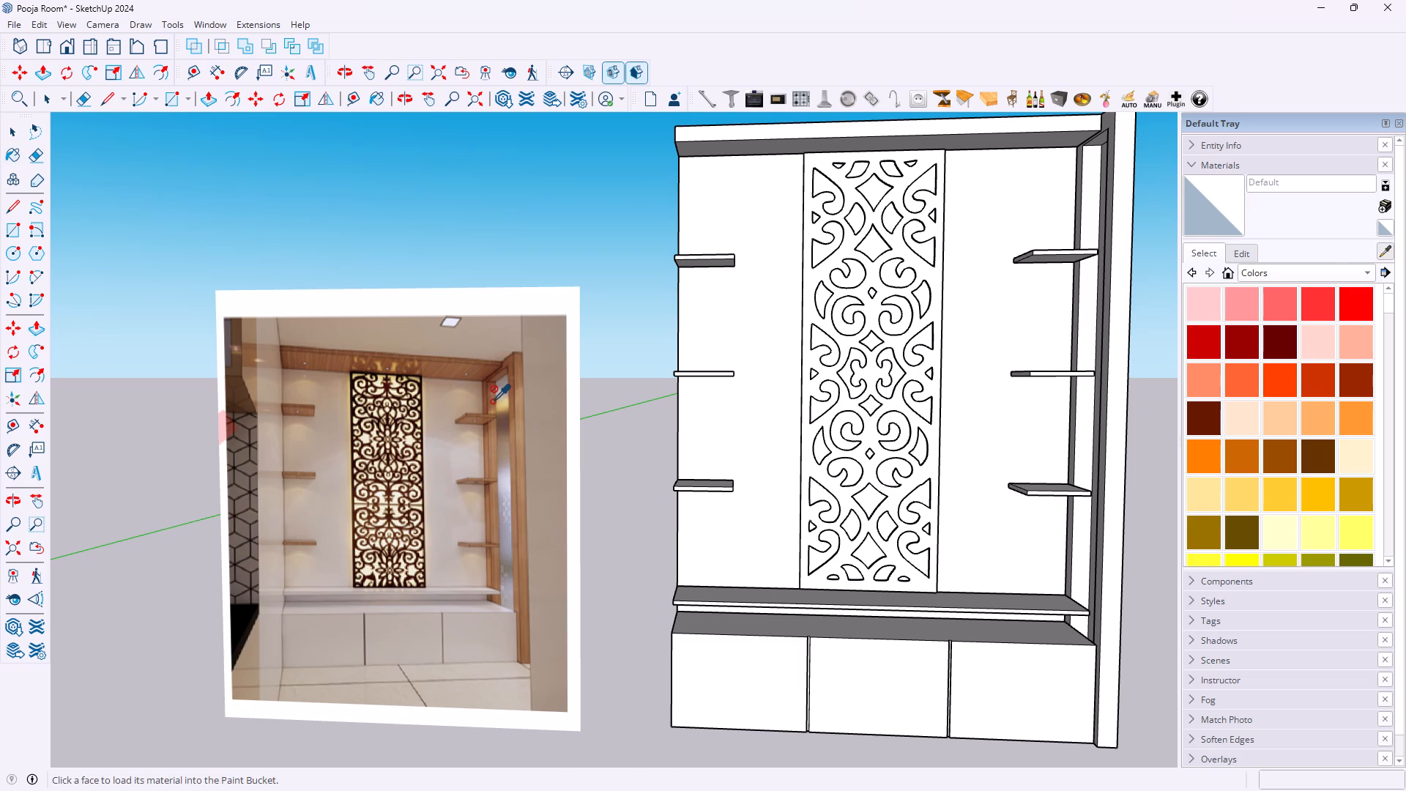
Delete the reference photo standing beside the pooja unit.
{"action": "key", "text": "space"}
{"action": "left_click", "coordinate": [264, 343]}
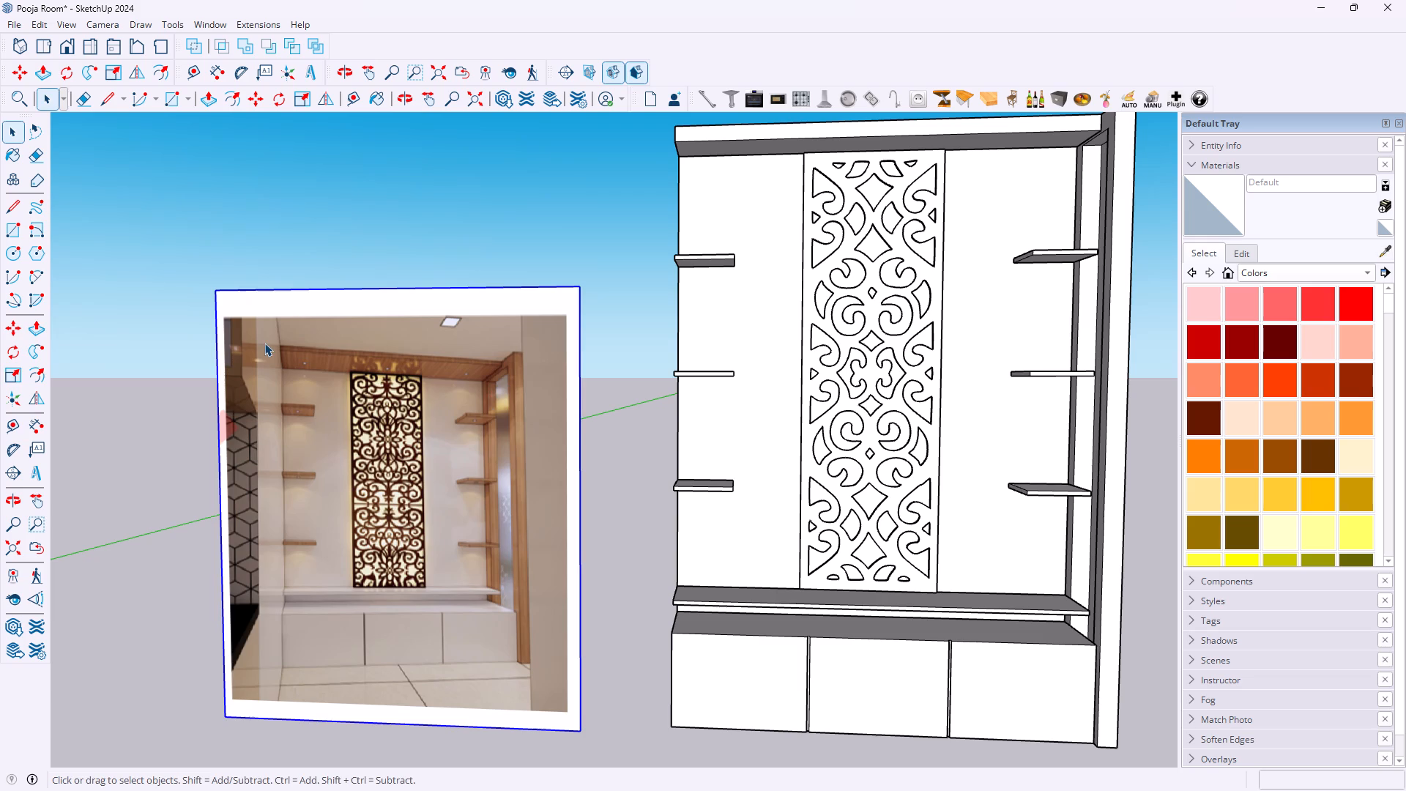
{"action": "key", "text": "Delete"}
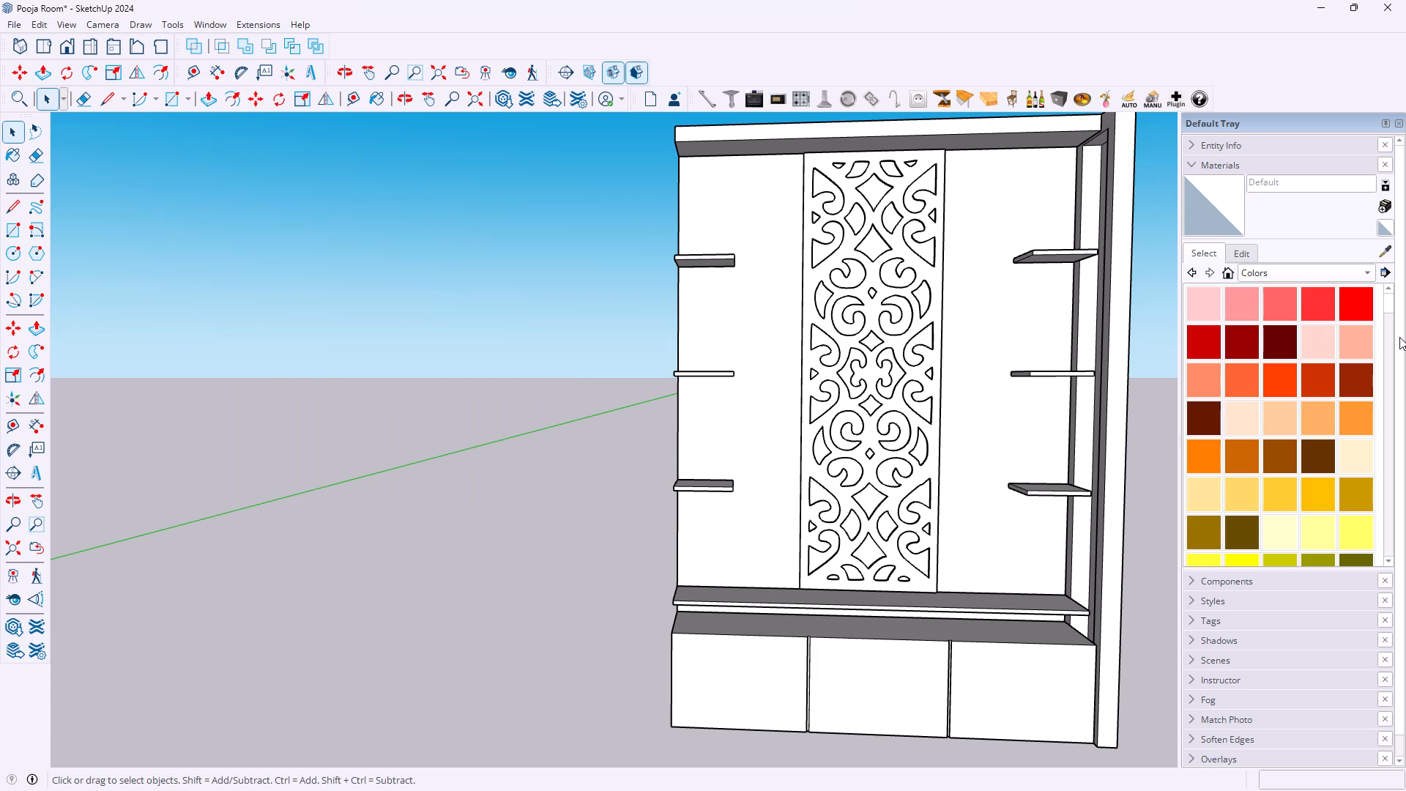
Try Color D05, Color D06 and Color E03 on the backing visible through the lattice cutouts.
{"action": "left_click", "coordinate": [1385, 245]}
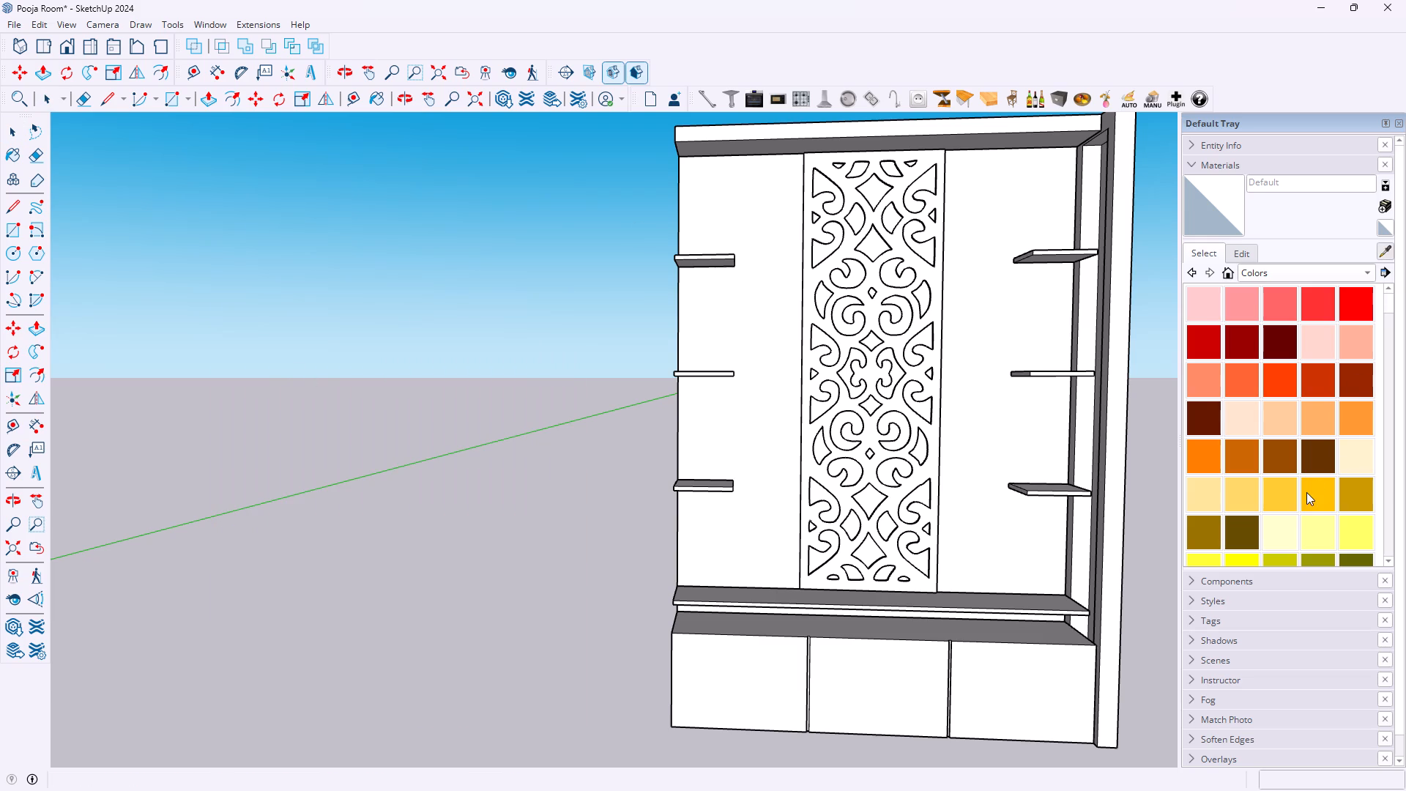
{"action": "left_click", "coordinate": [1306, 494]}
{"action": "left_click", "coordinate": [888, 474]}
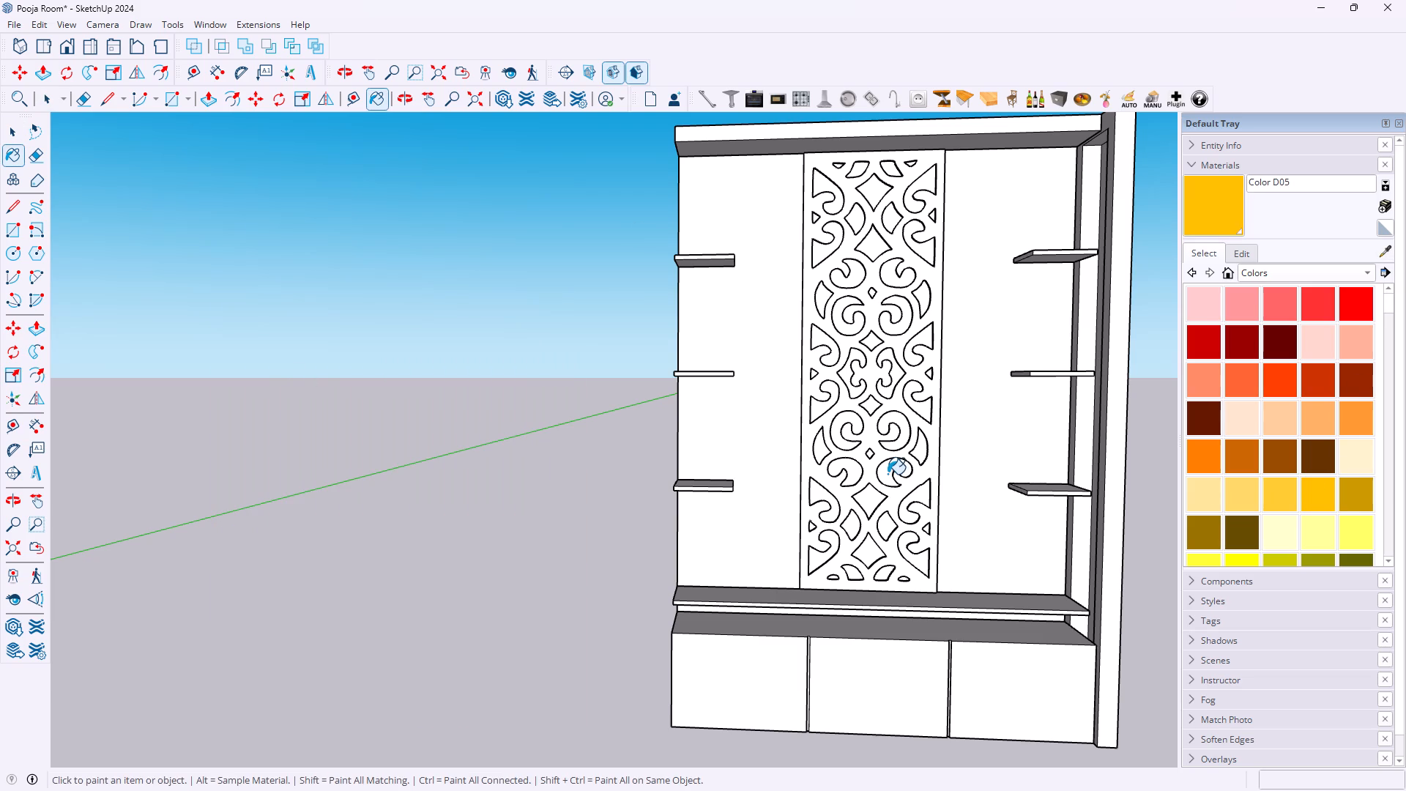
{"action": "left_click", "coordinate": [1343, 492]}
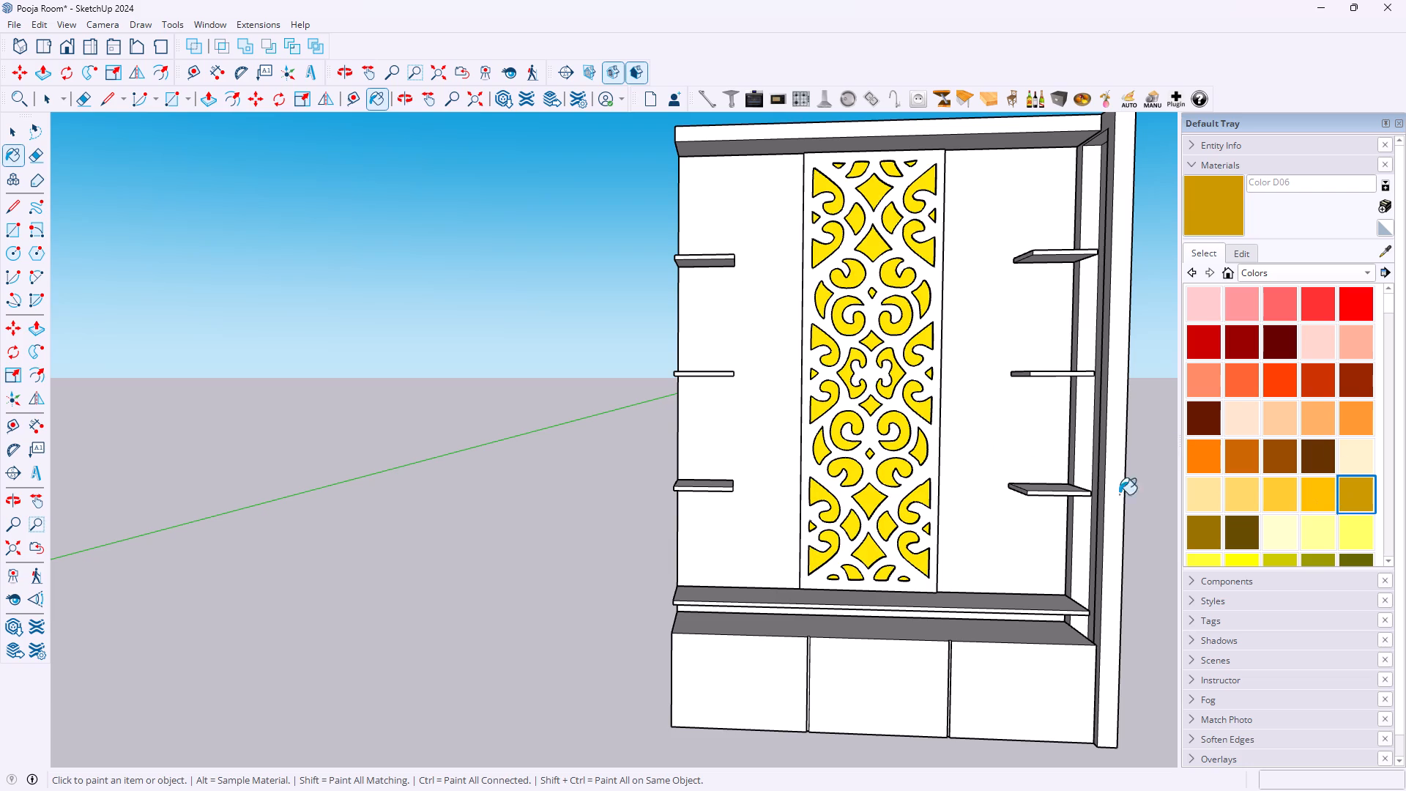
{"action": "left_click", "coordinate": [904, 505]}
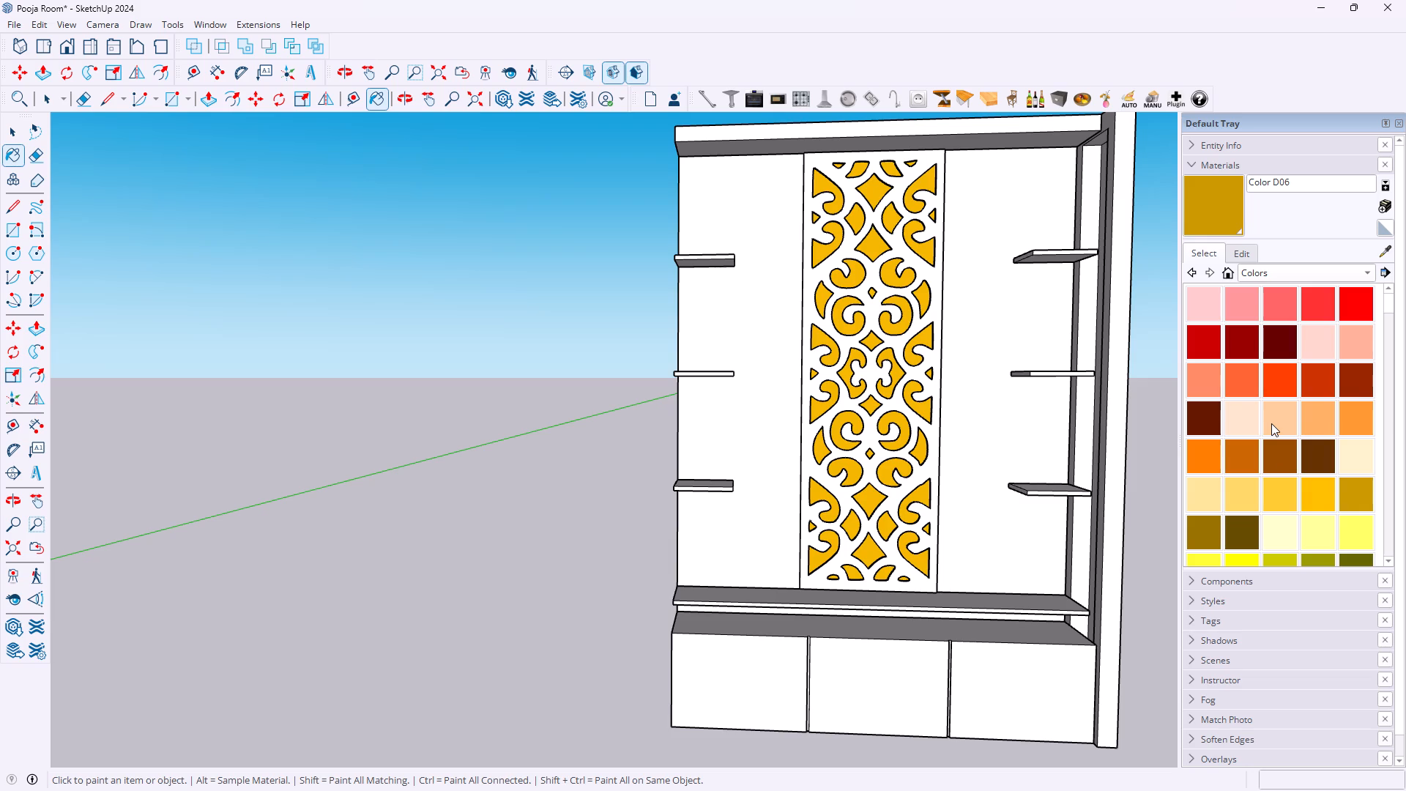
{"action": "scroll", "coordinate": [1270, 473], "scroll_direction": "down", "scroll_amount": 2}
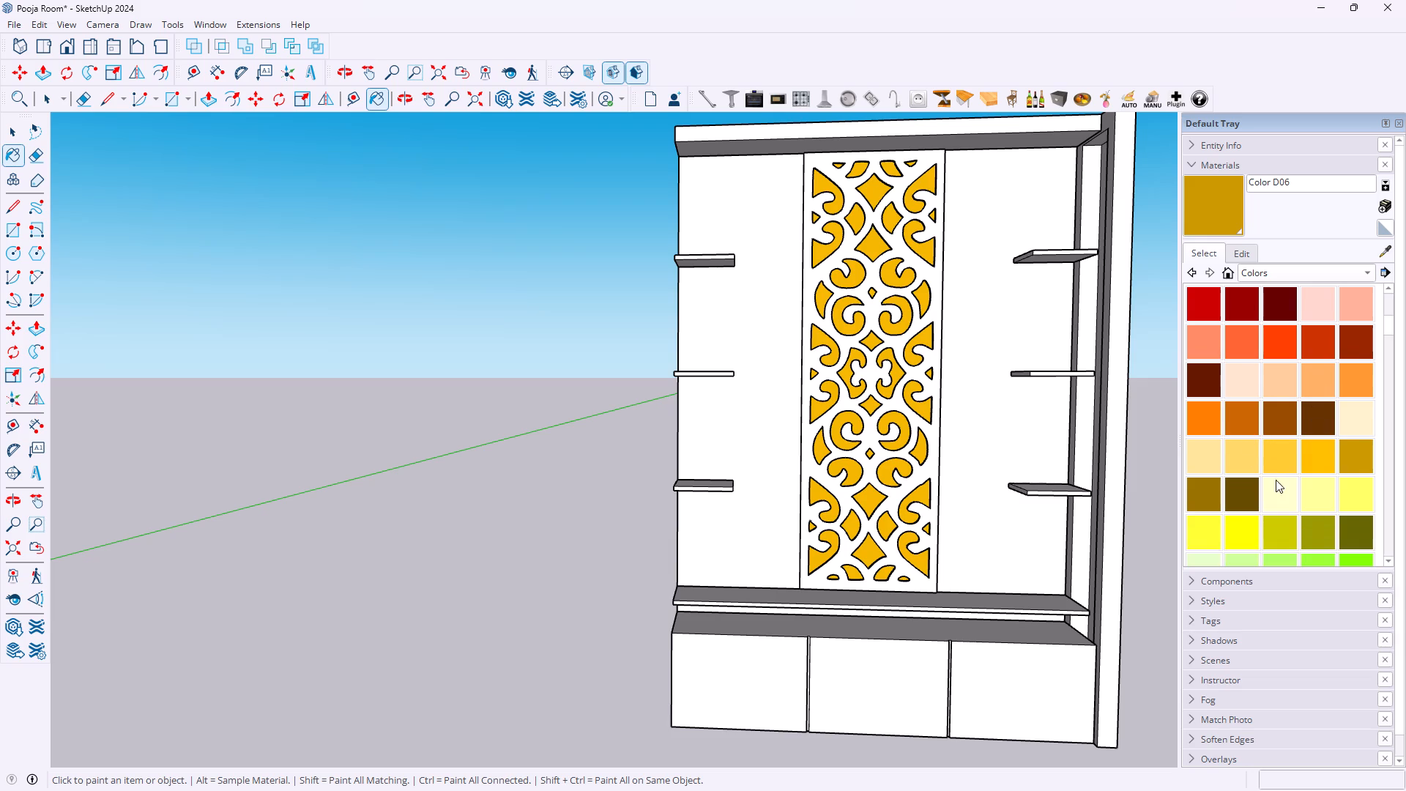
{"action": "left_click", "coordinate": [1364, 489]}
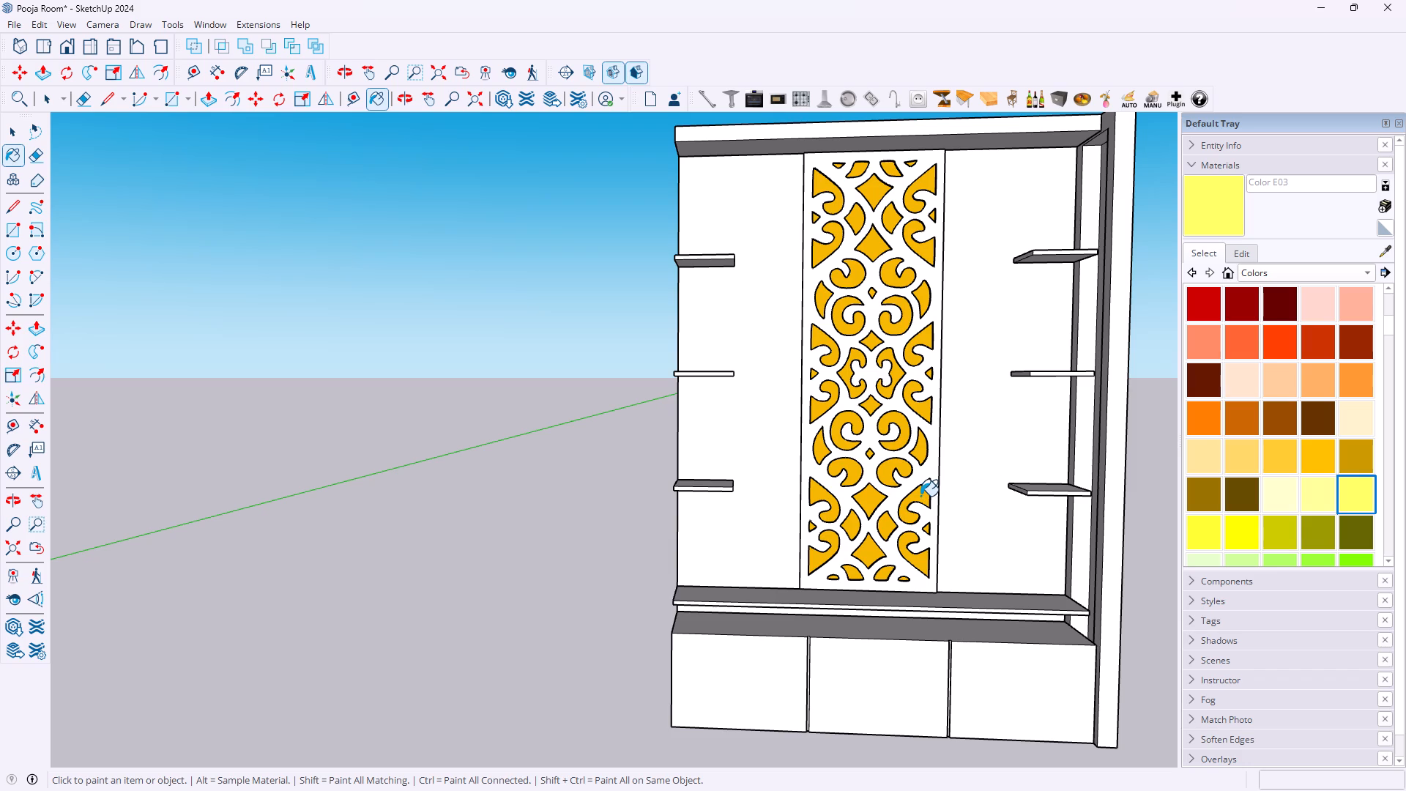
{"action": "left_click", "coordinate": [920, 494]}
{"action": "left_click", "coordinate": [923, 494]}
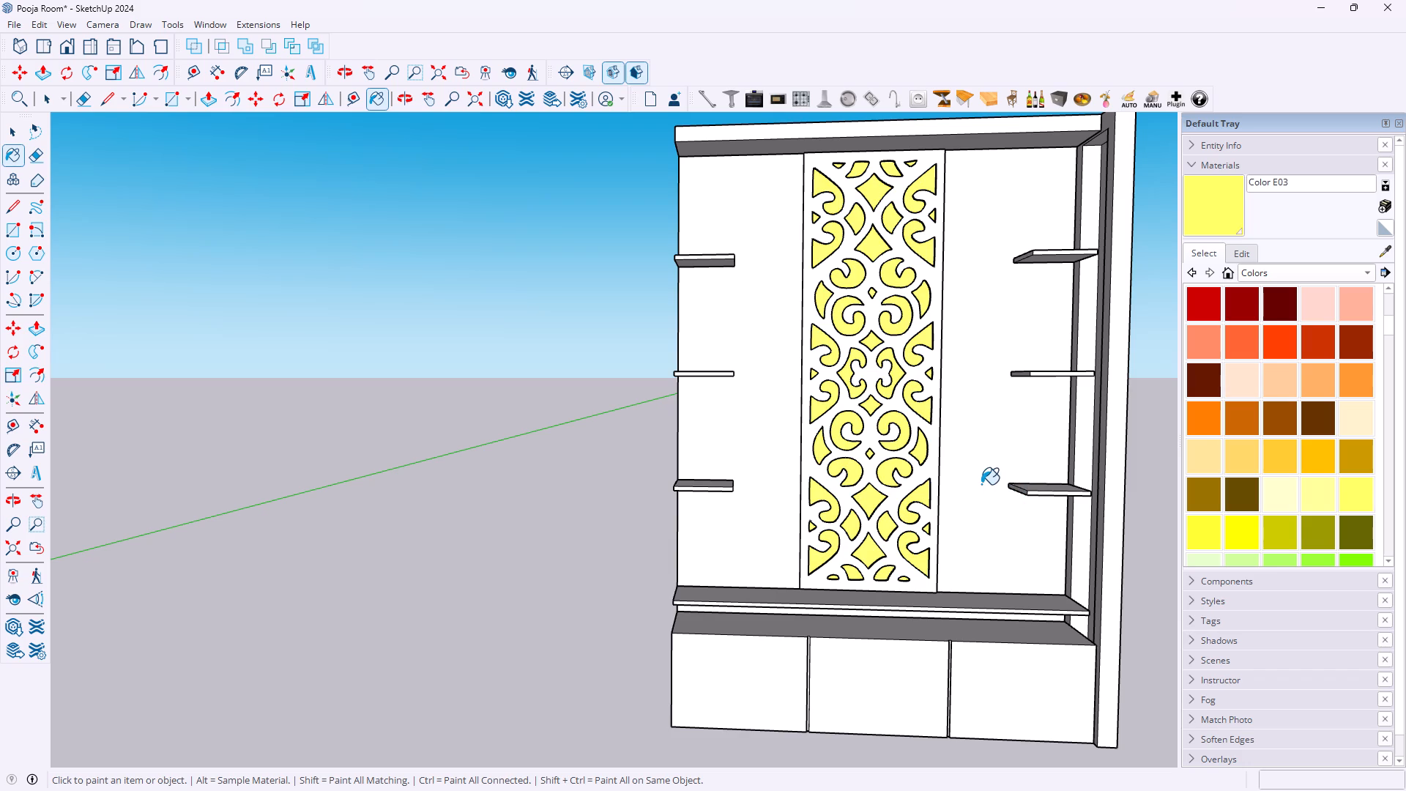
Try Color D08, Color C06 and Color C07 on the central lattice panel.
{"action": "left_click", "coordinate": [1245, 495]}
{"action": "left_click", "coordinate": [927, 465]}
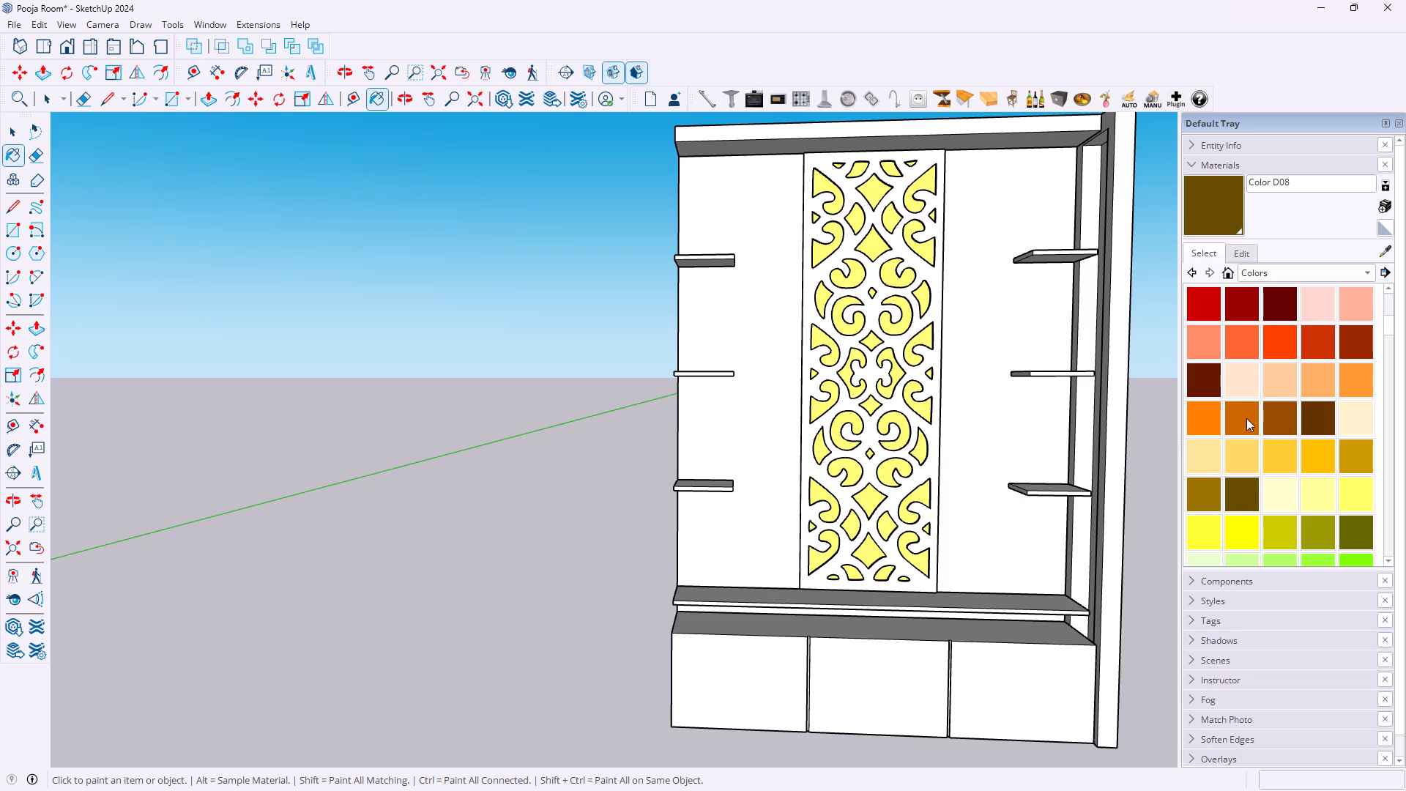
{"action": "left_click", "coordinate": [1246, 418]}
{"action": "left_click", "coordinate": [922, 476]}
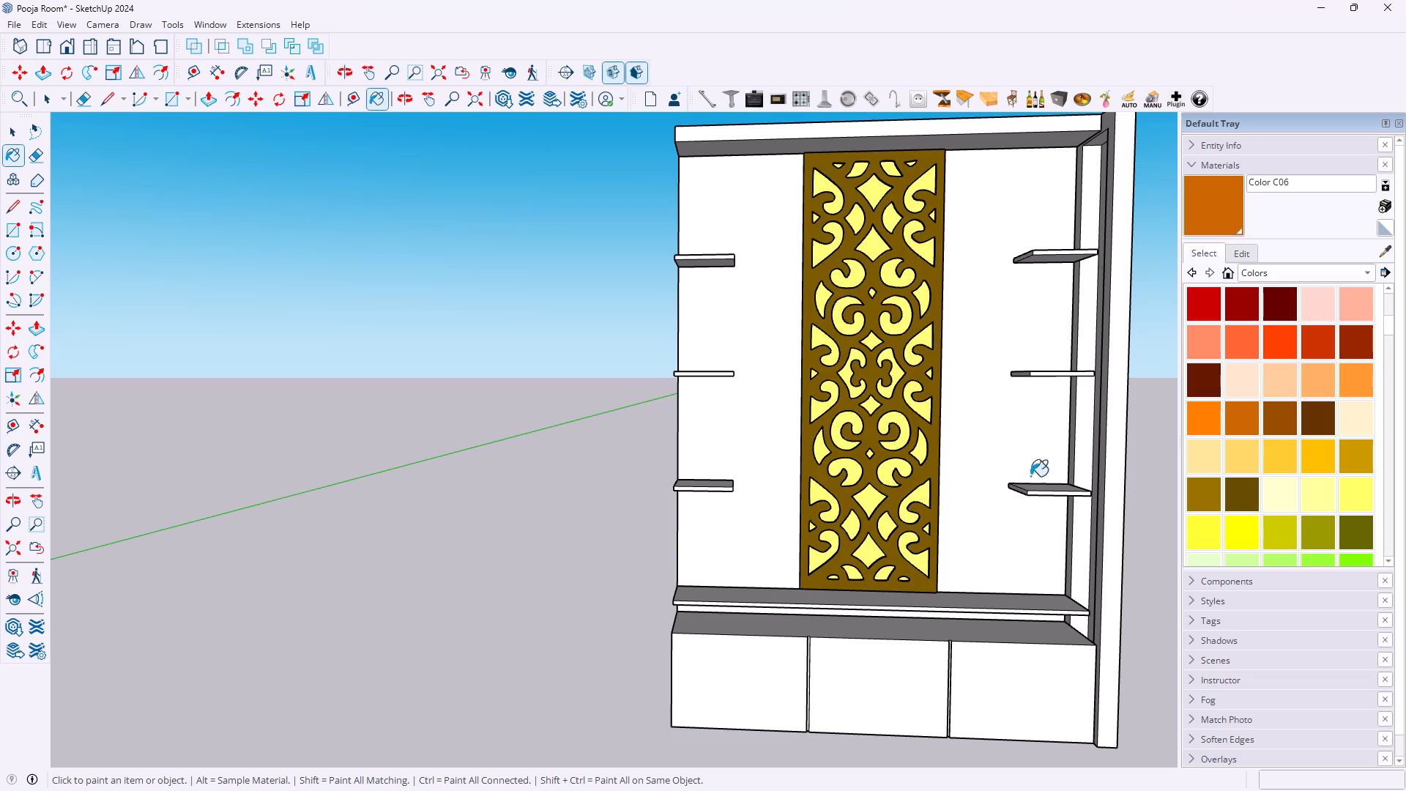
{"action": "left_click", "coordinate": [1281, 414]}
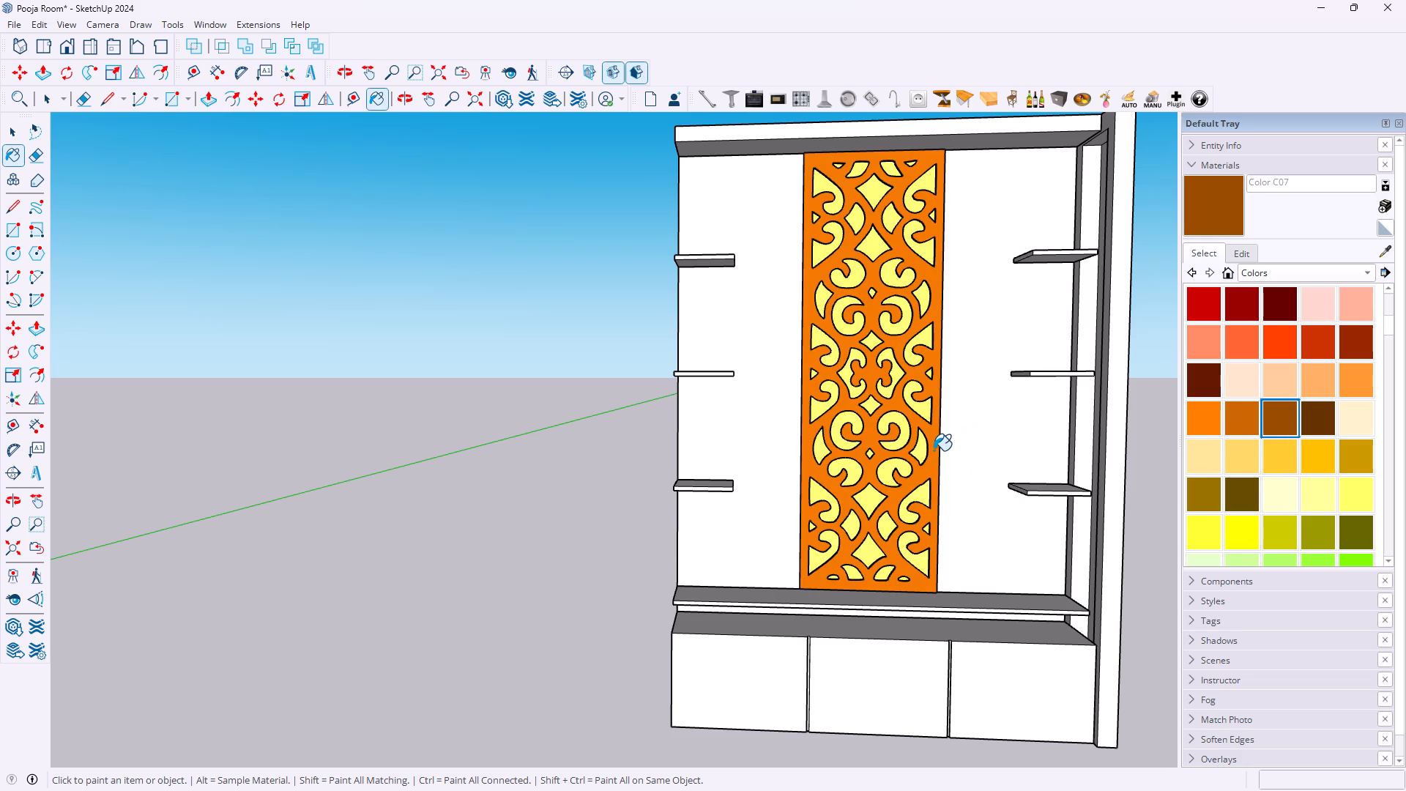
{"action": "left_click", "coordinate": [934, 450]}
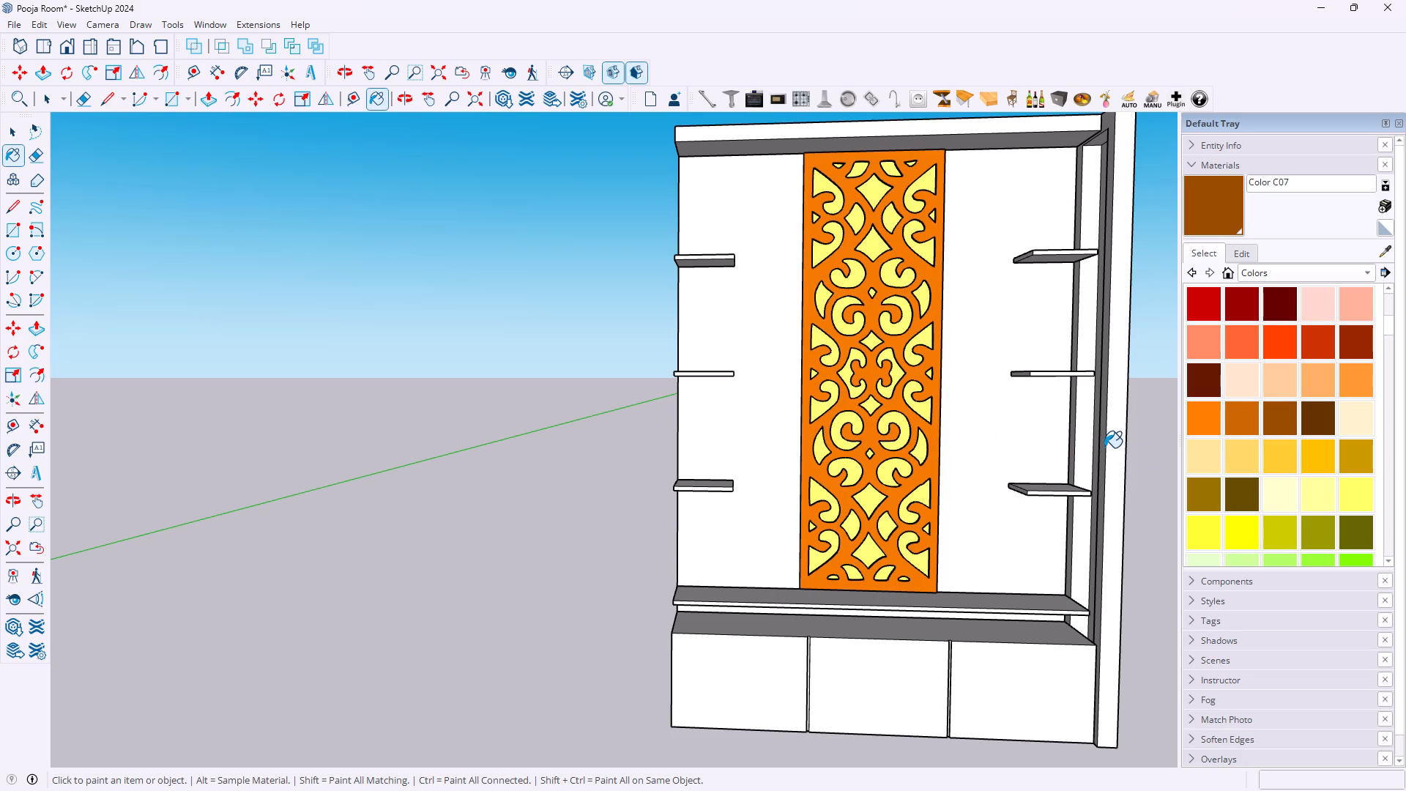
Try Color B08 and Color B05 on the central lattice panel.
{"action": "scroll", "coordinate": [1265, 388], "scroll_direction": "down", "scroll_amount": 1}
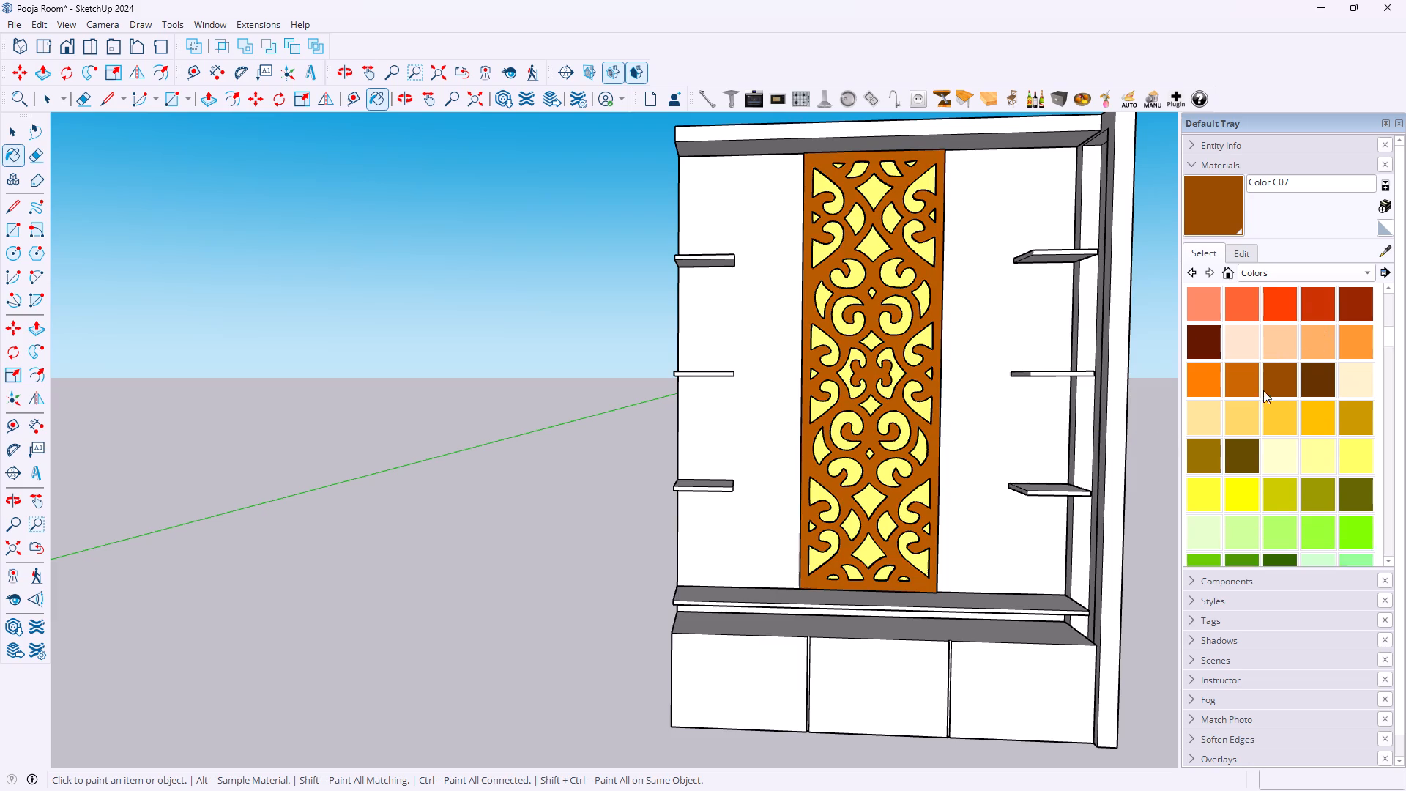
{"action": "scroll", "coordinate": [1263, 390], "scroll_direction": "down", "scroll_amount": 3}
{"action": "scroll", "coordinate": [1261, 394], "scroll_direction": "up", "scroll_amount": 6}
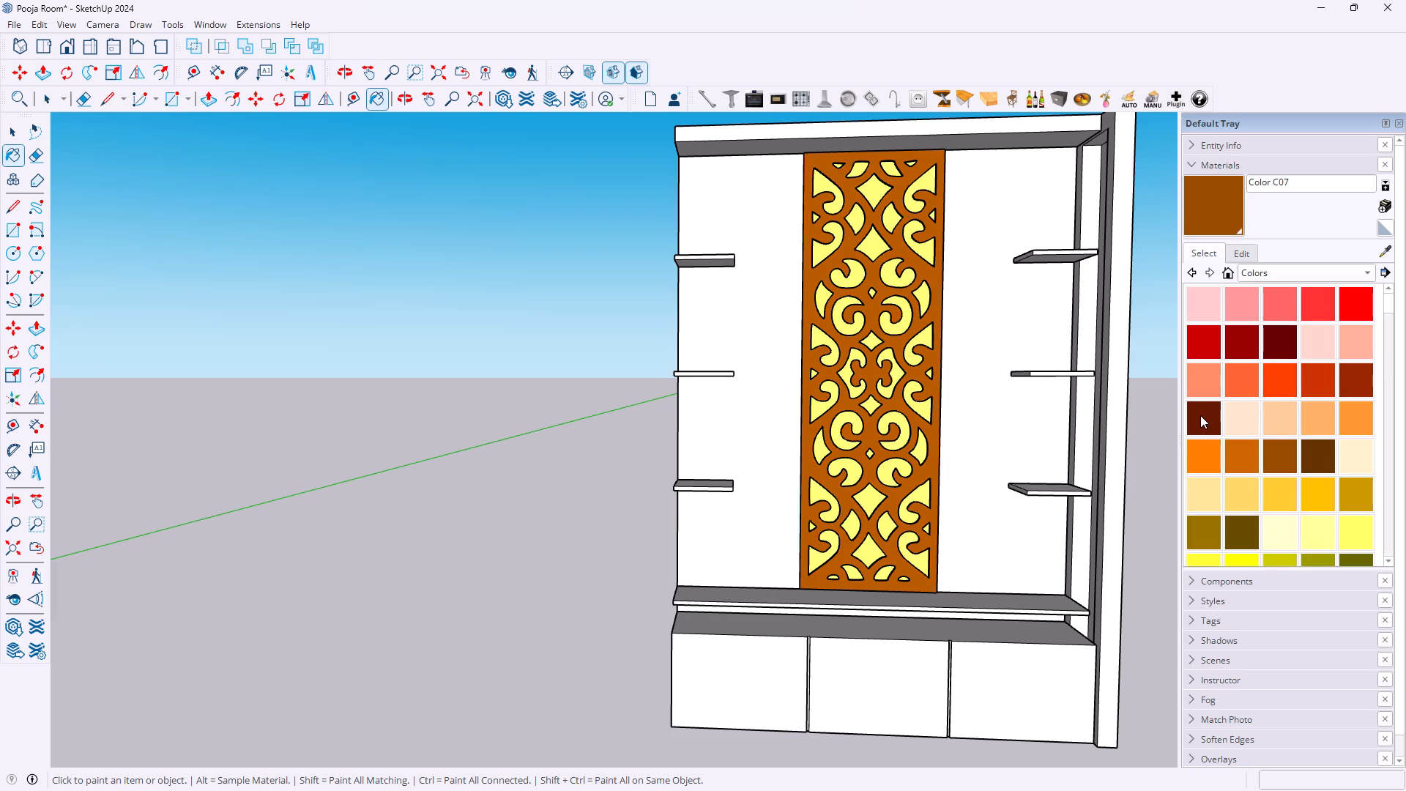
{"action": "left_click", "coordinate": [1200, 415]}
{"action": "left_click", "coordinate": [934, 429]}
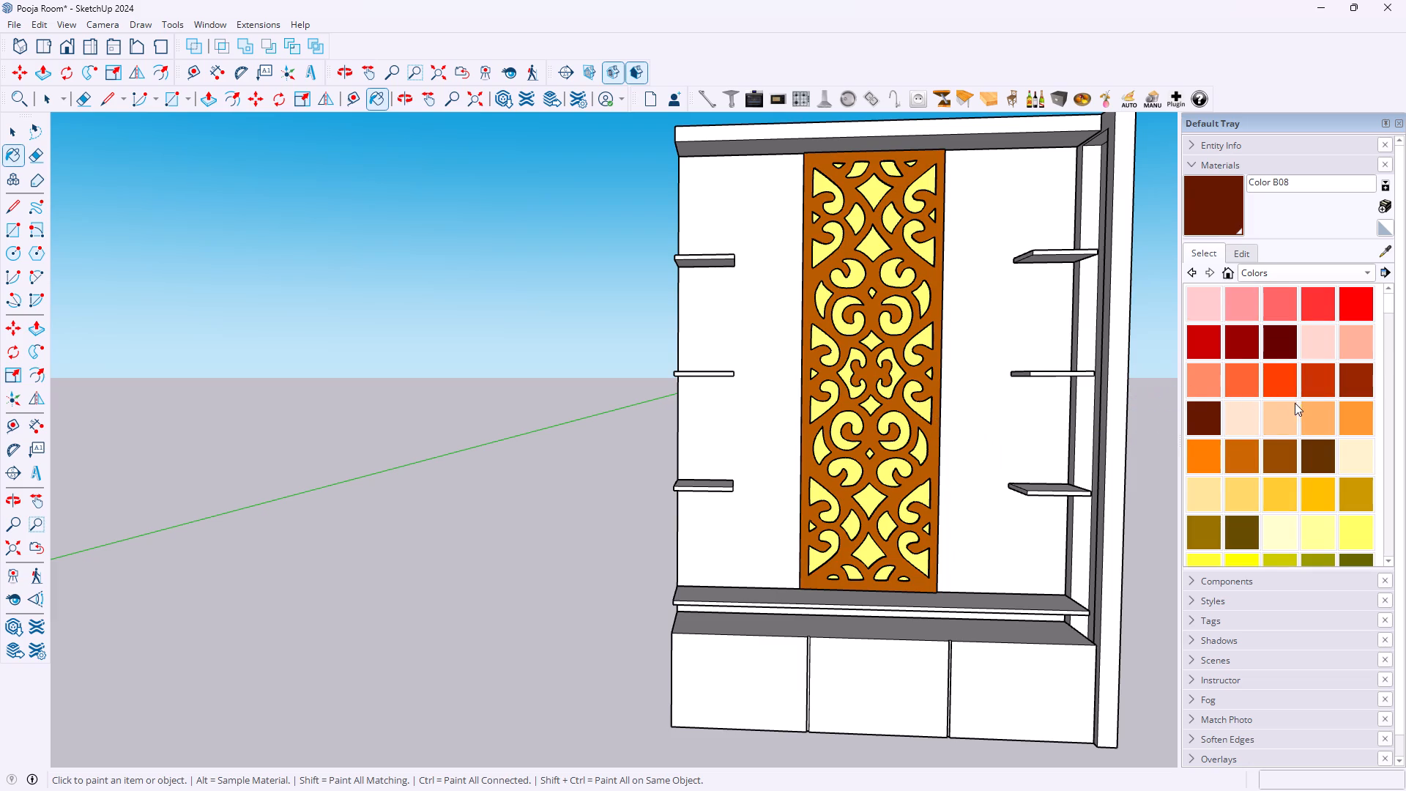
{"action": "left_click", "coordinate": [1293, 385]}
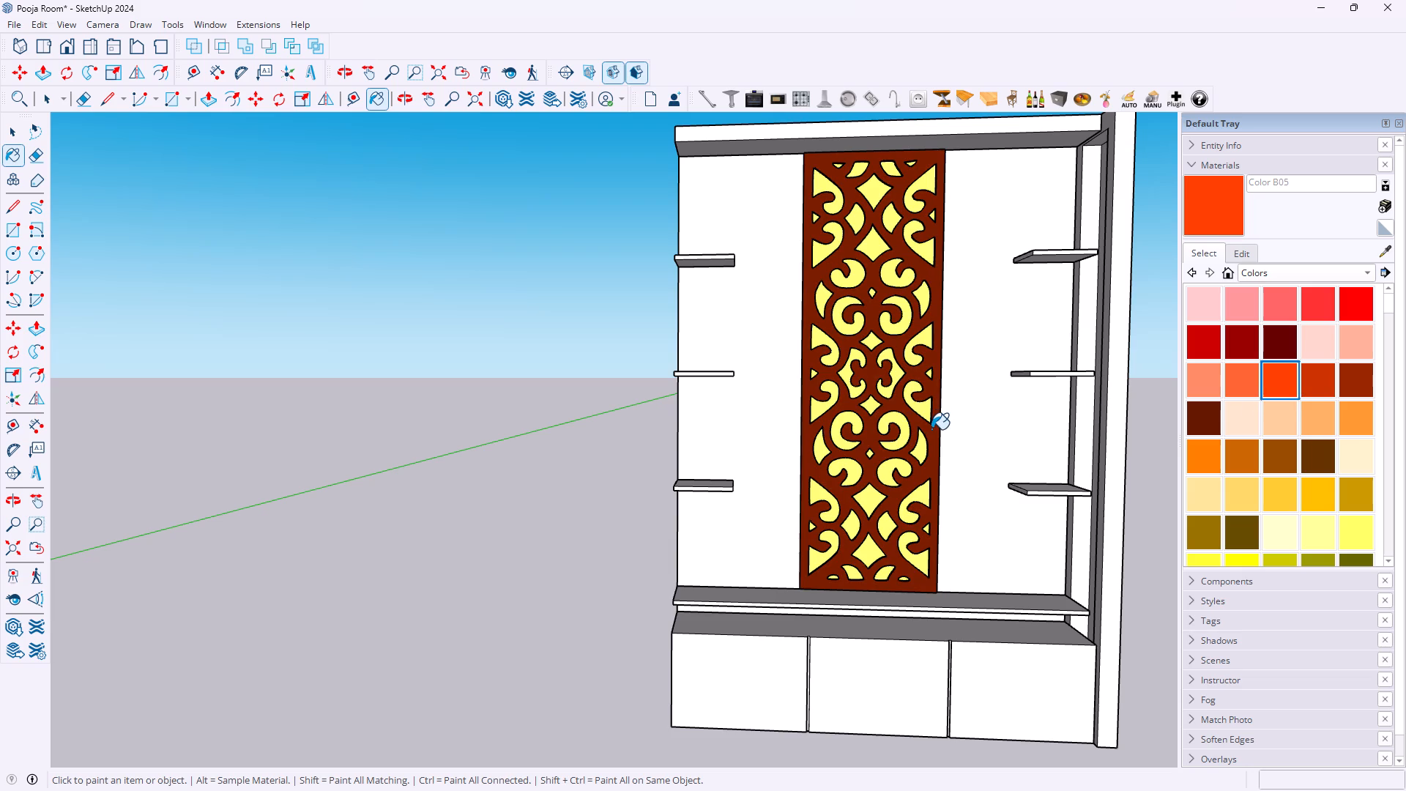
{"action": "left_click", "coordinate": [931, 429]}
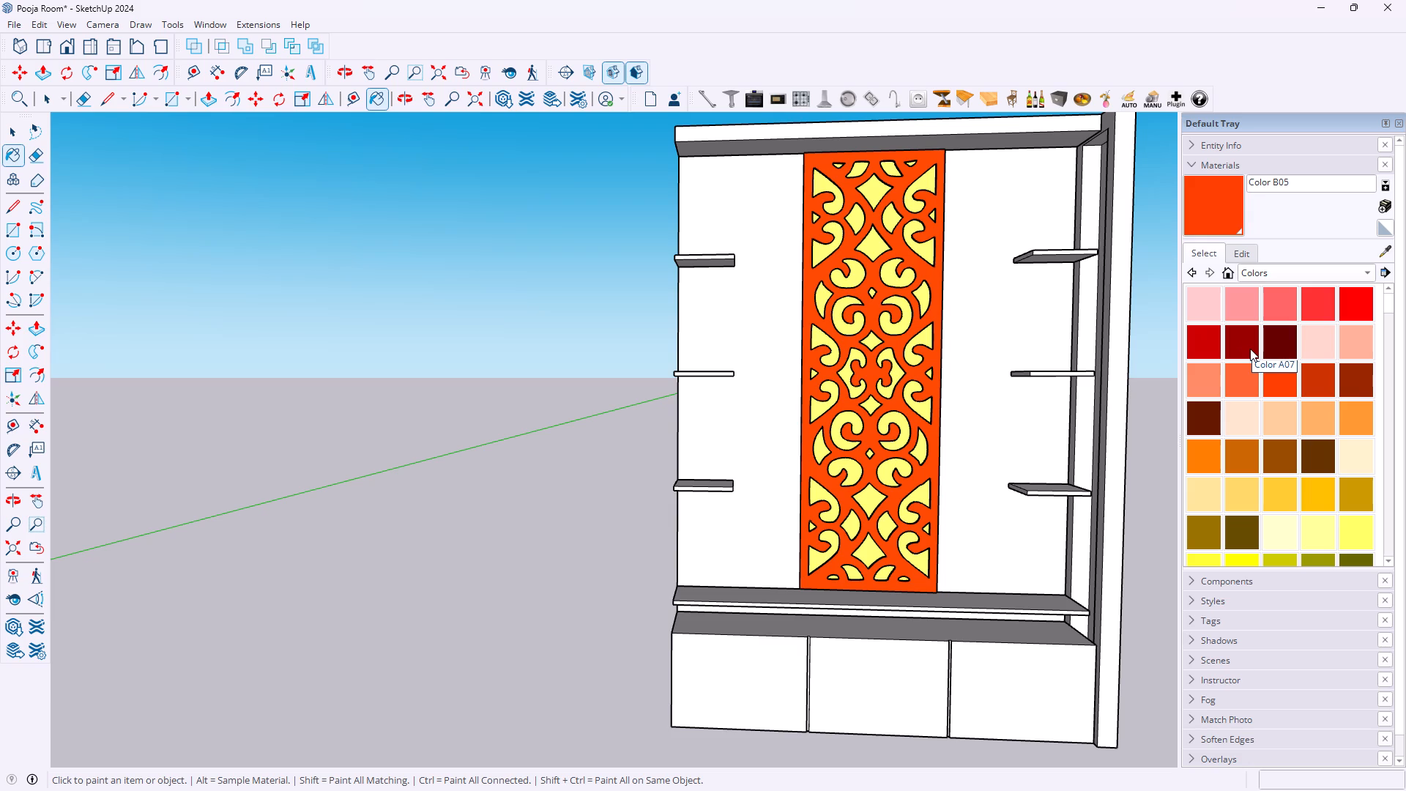
Paint the central lattice panel and the backing behind its cutouts with Color C04.
{"action": "scroll", "coordinate": [1324, 388], "scroll_direction": "up", "scroll_amount": 3}
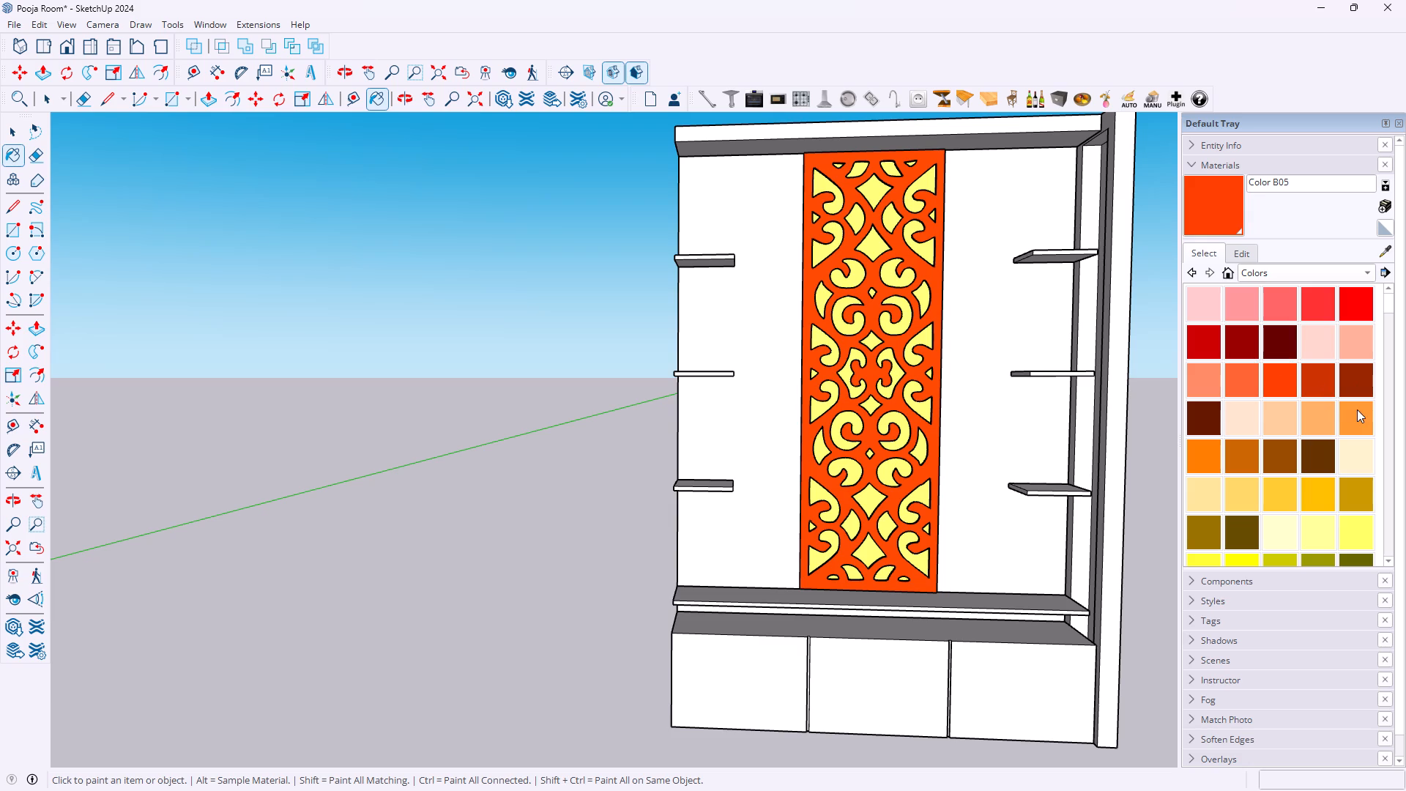
{"action": "left_click", "coordinate": [1356, 413]}
{"action": "left_click", "coordinate": [931, 459]}
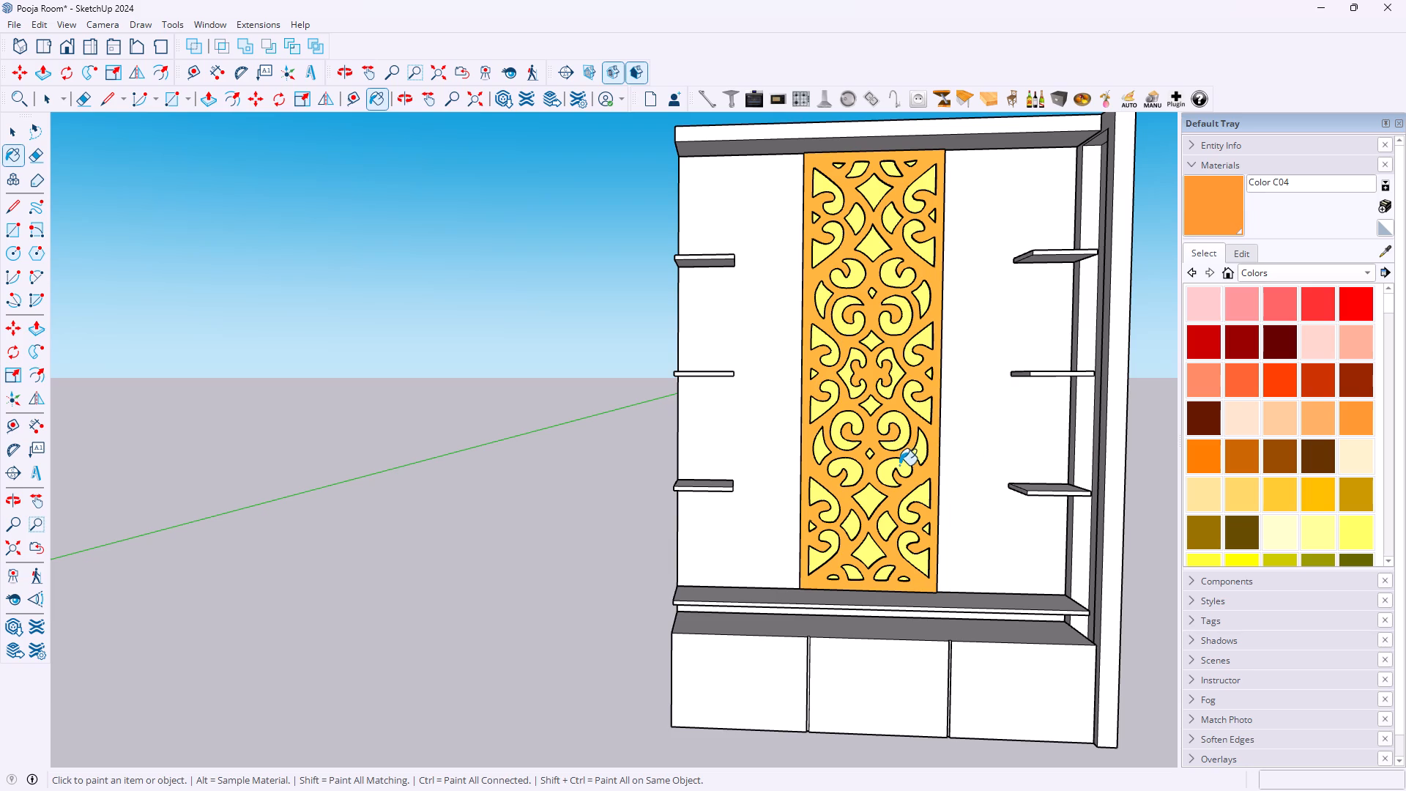
{"action": "left_click", "coordinate": [899, 467]}
Paint the central lattice panel with Color C07, leaving its backing as is.
{"action": "left_click", "coordinate": [1276, 466]}
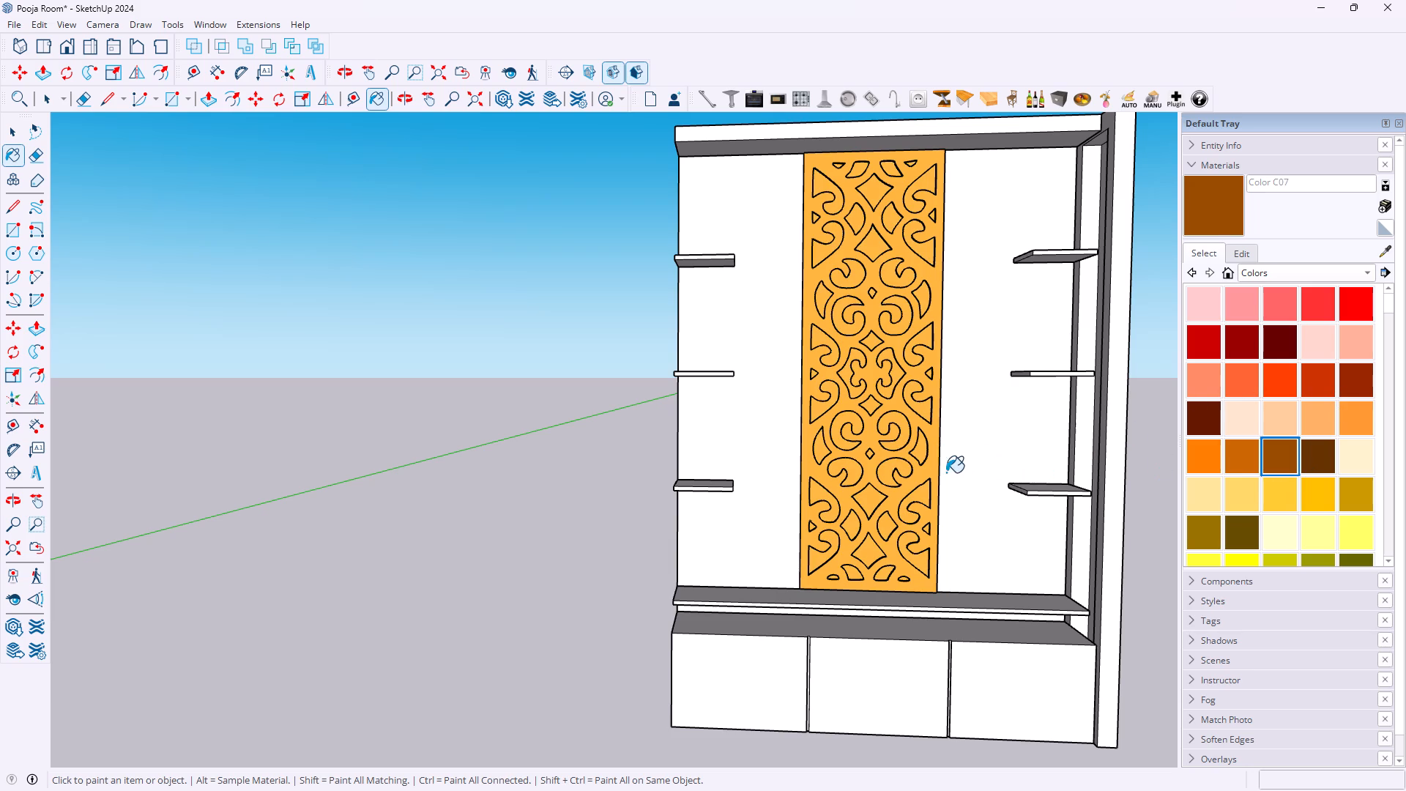
{"action": "left_click", "coordinate": [932, 469]}
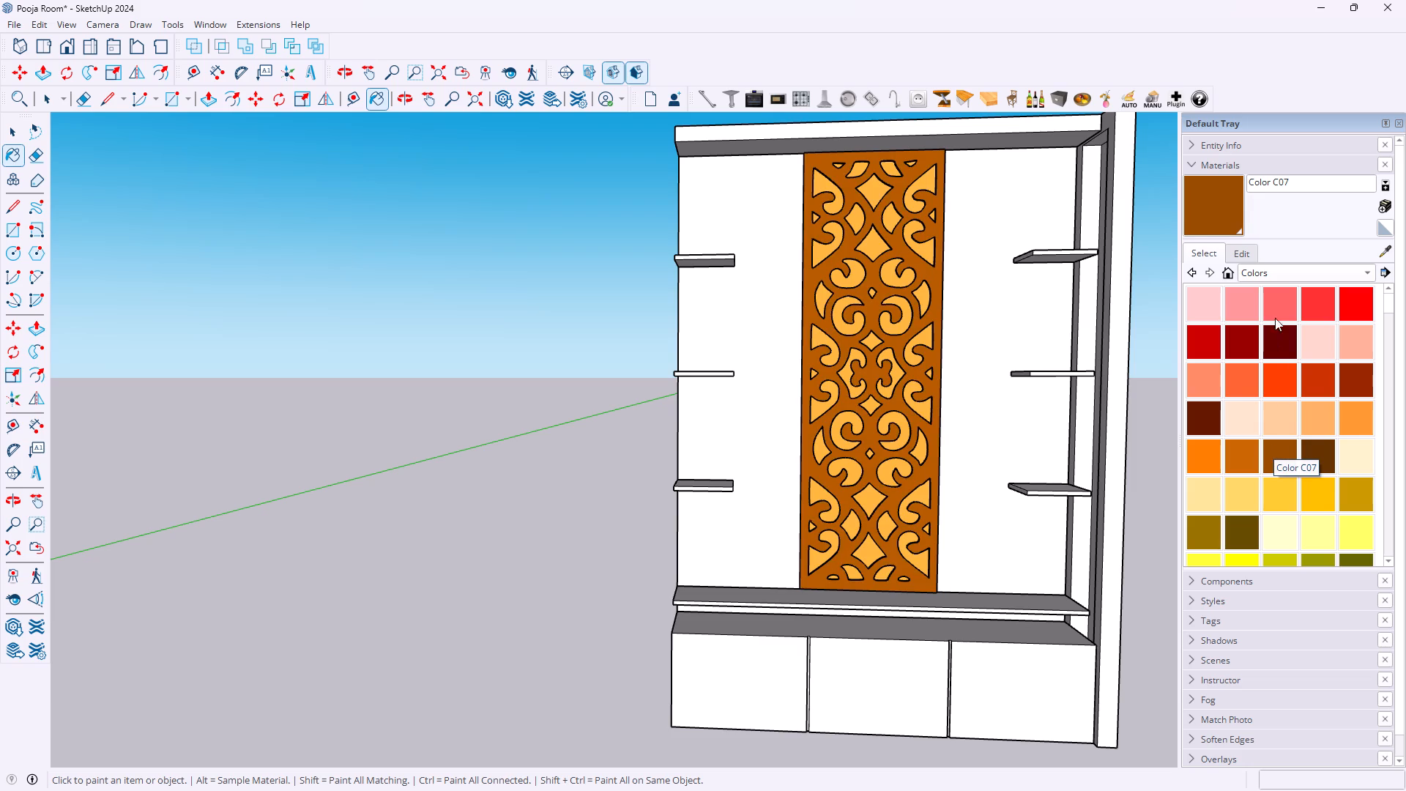
Paint the top beam and all six small wall shelves with Wood Bamboo from the Wood collection.
{"action": "left_click", "coordinate": [1300, 270]}
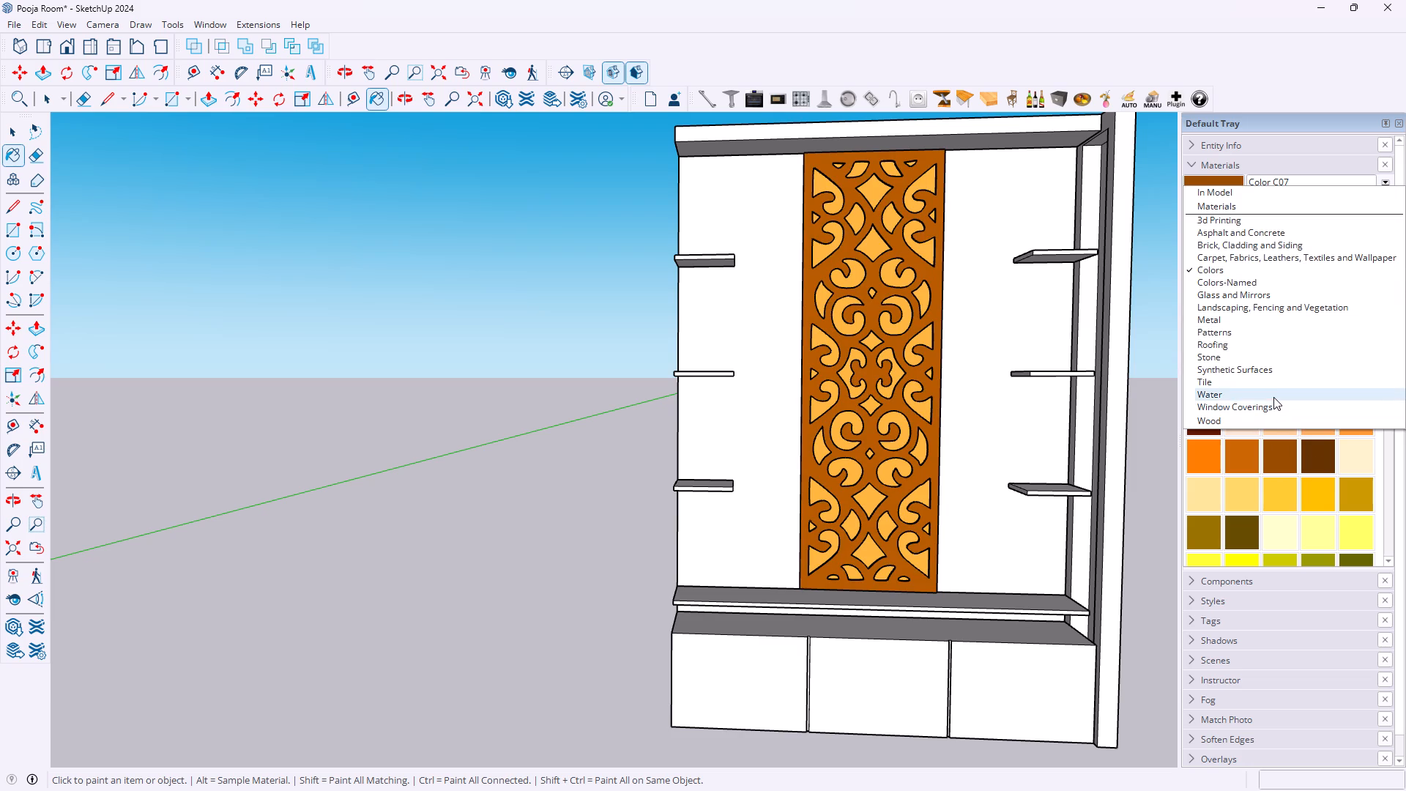
{"action": "left_click", "coordinate": [1268, 417]}
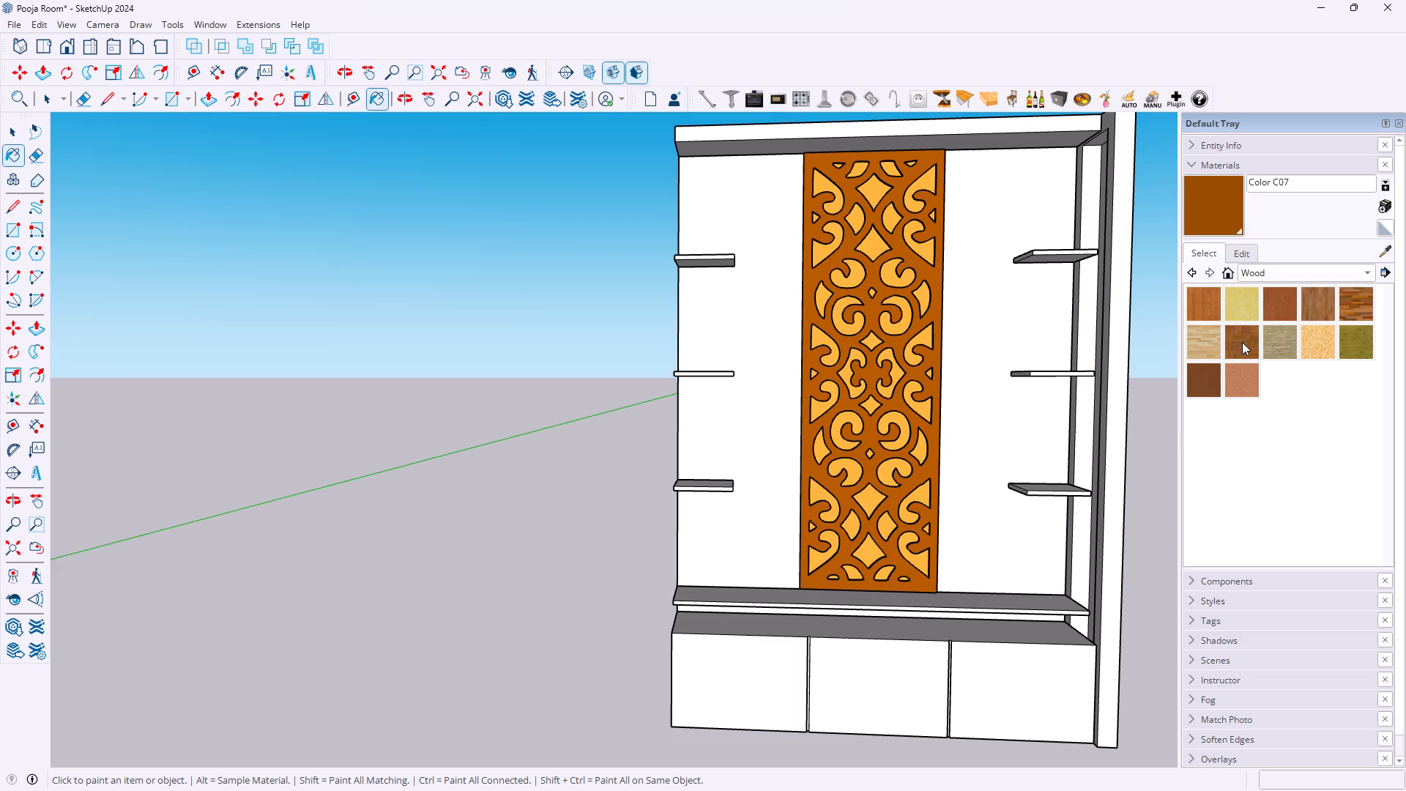
{"action": "left_click", "coordinate": [1207, 308]}
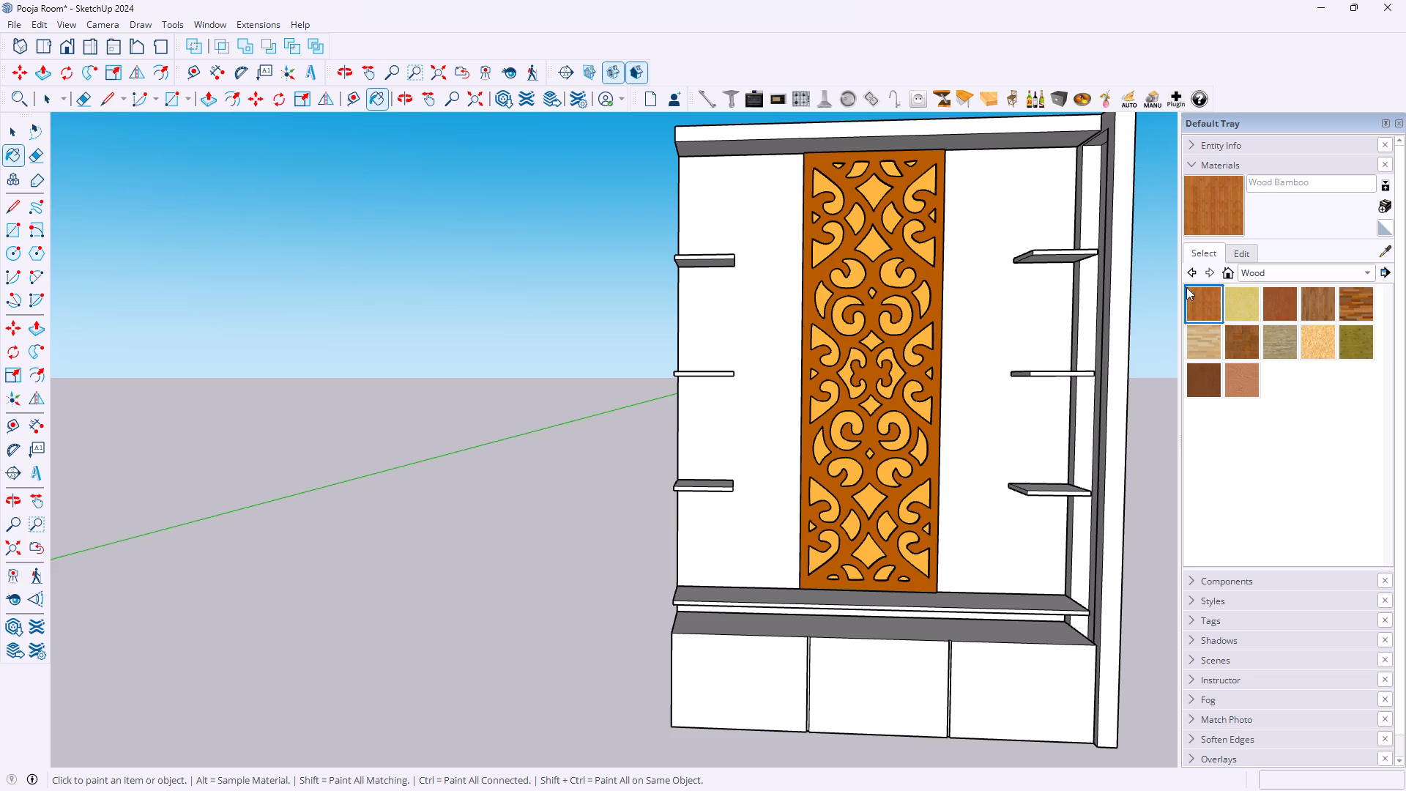
{"action": "left_click", "coordinate": [992, 130]}
{"action": "left_click", "coordinate": [702, 256]}
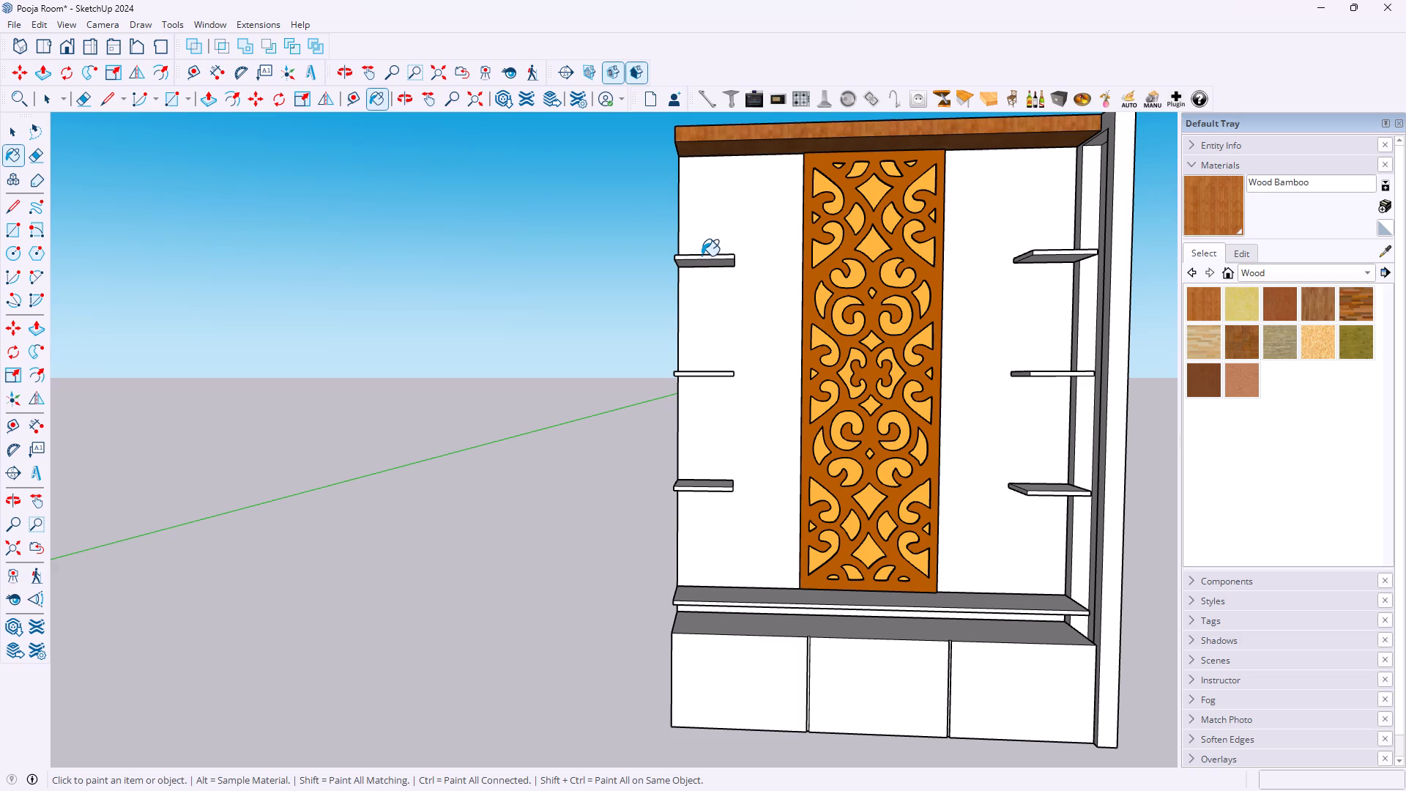
{"action": "left_click", "coordinate": [710, 373]}
{"action": "left_click", "coordinate": [707, 486]}
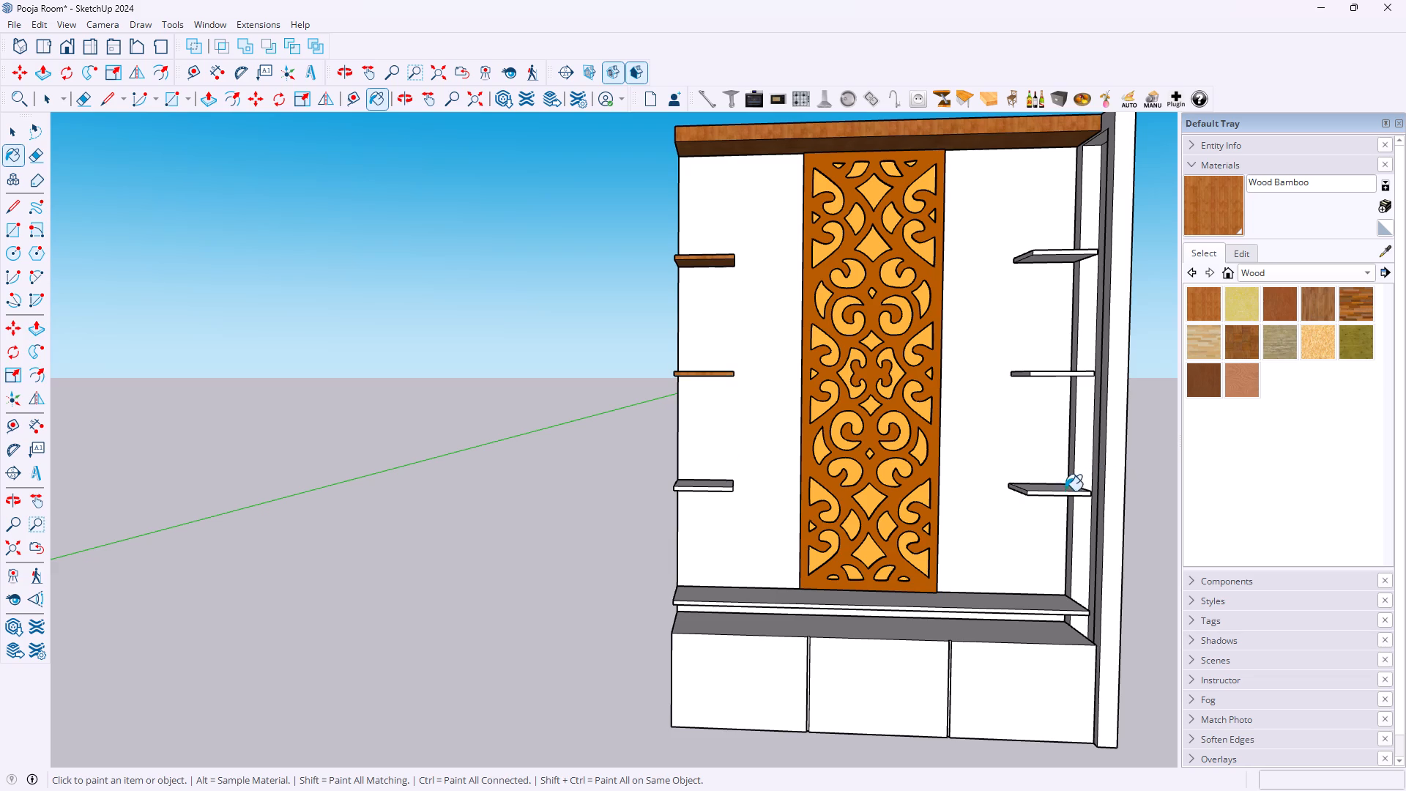
{"action": "left_click", "coordinate": [1060, 492]}
{"action": "left_click", "coordinate": [1048, 375]}
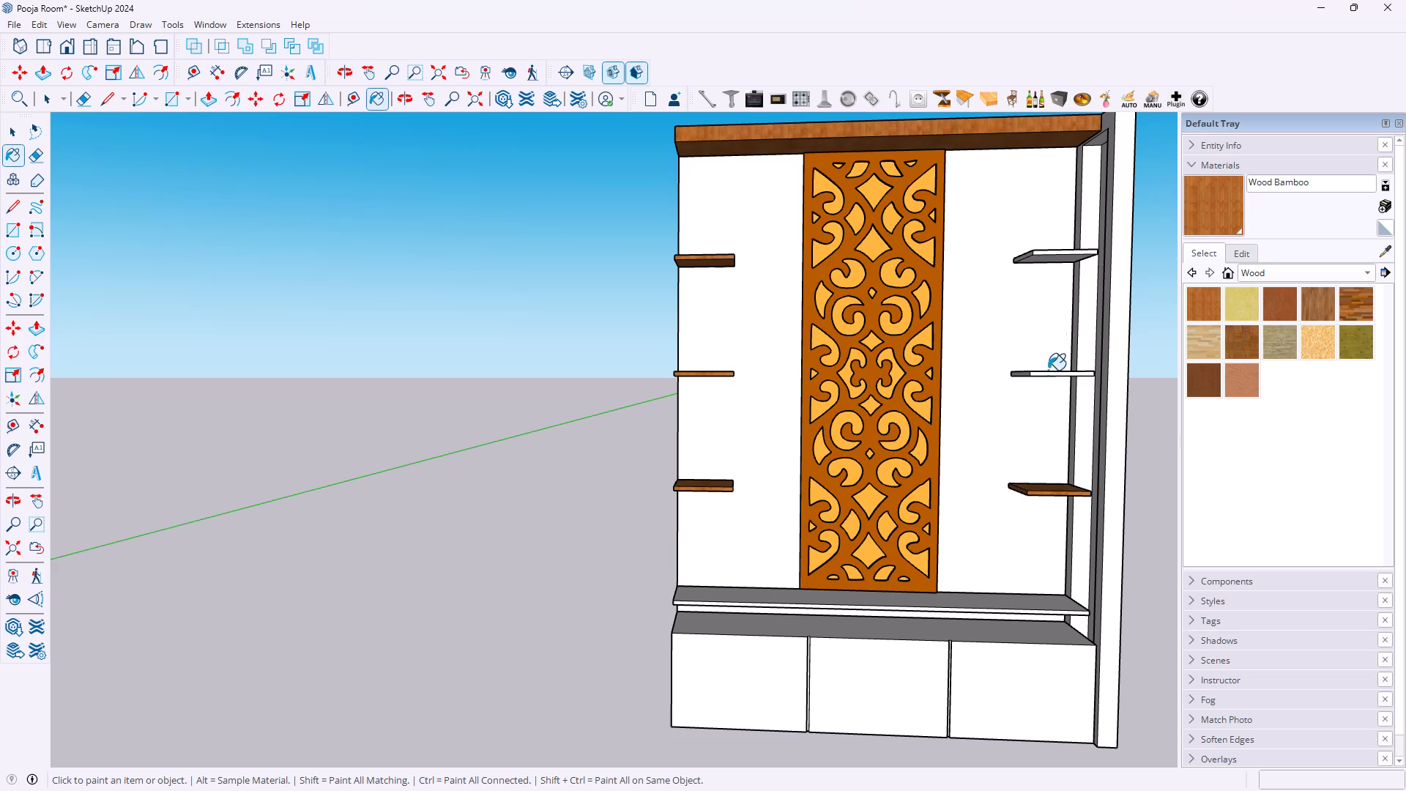
{"action": "left_click", "coordinate": [1049, 253]}
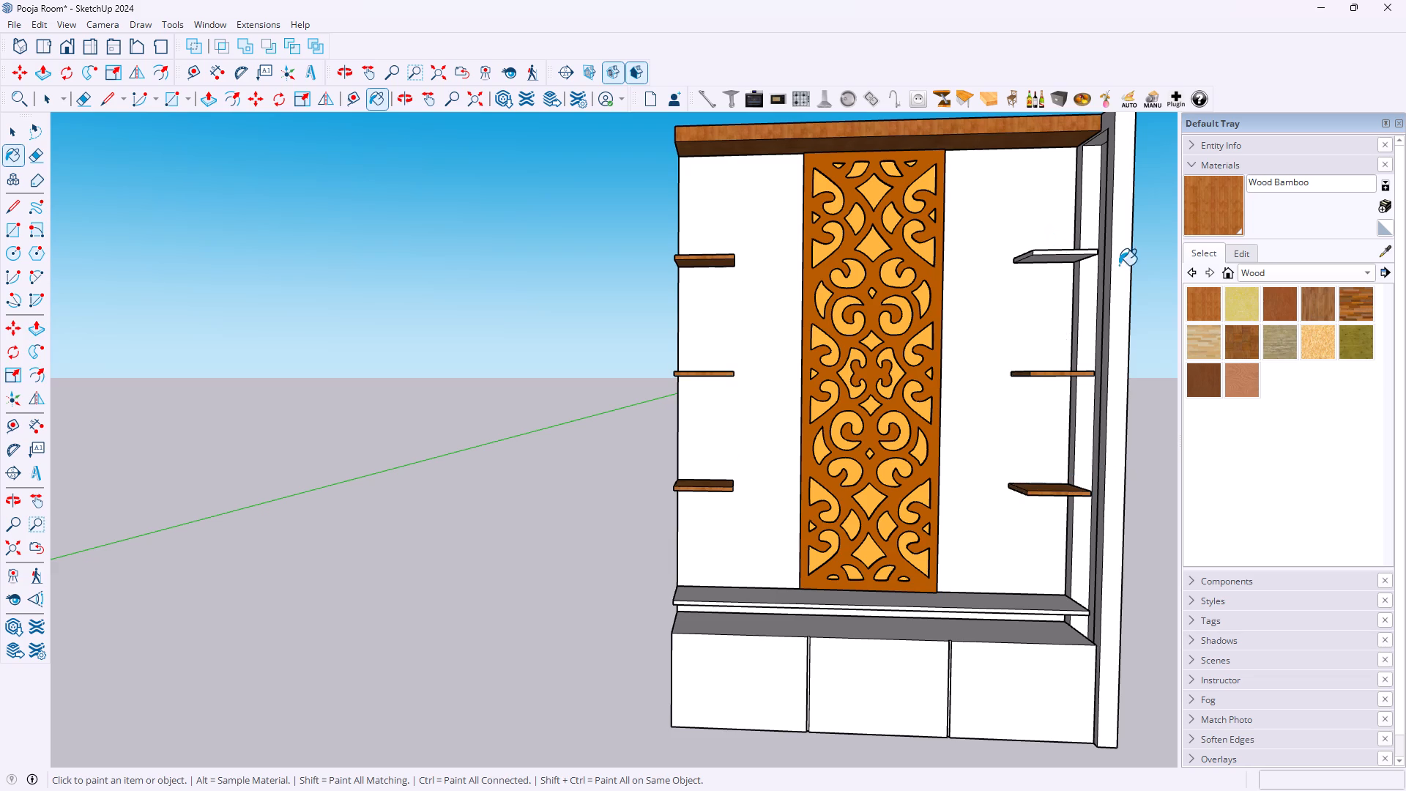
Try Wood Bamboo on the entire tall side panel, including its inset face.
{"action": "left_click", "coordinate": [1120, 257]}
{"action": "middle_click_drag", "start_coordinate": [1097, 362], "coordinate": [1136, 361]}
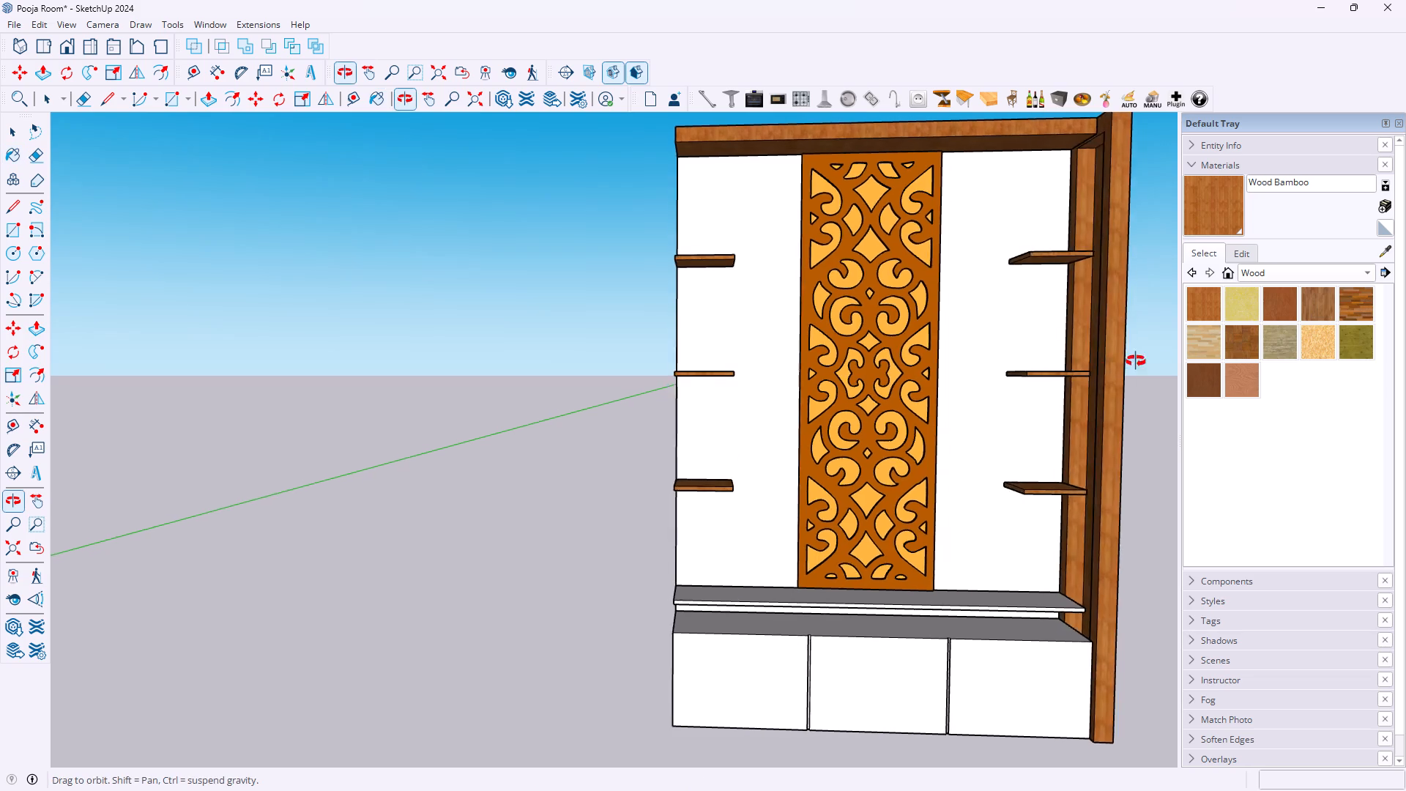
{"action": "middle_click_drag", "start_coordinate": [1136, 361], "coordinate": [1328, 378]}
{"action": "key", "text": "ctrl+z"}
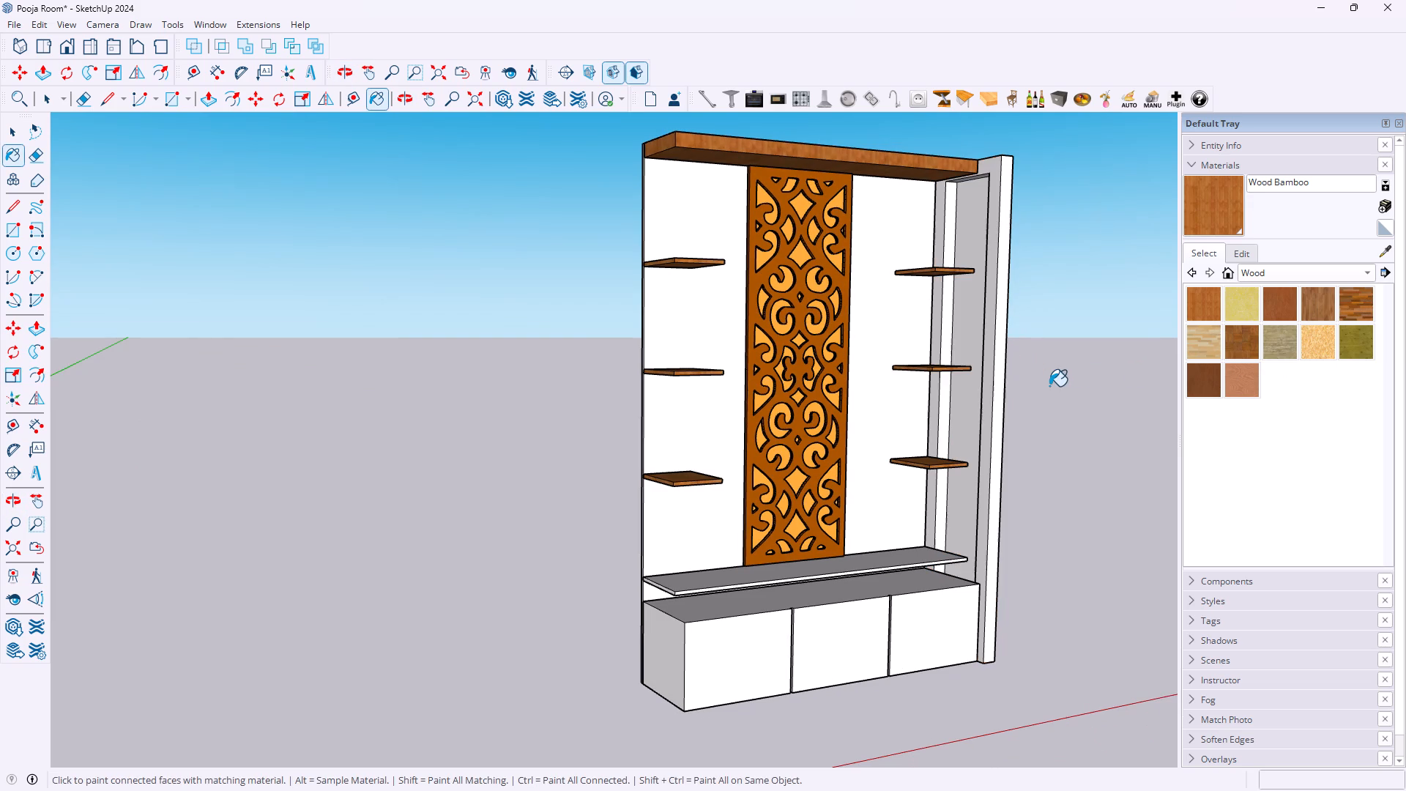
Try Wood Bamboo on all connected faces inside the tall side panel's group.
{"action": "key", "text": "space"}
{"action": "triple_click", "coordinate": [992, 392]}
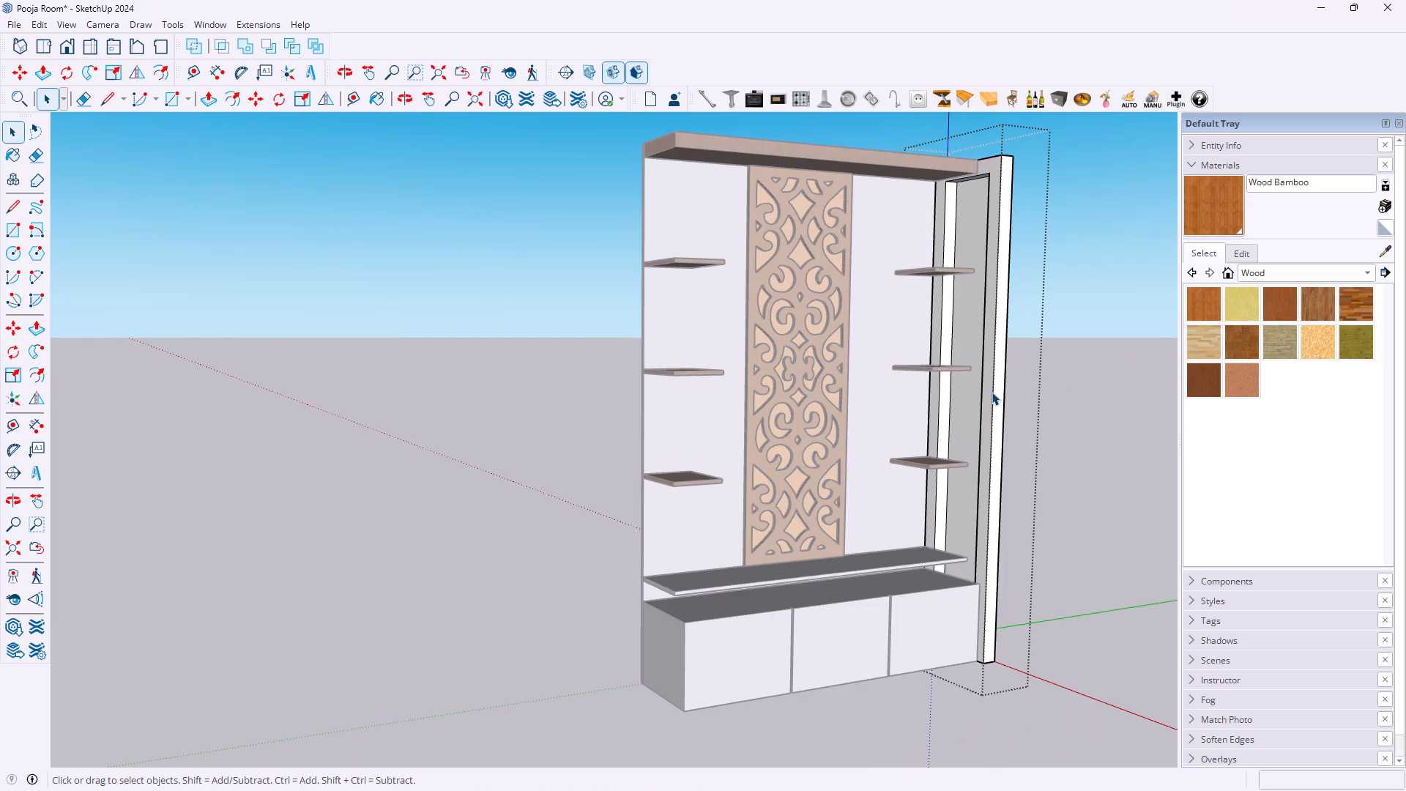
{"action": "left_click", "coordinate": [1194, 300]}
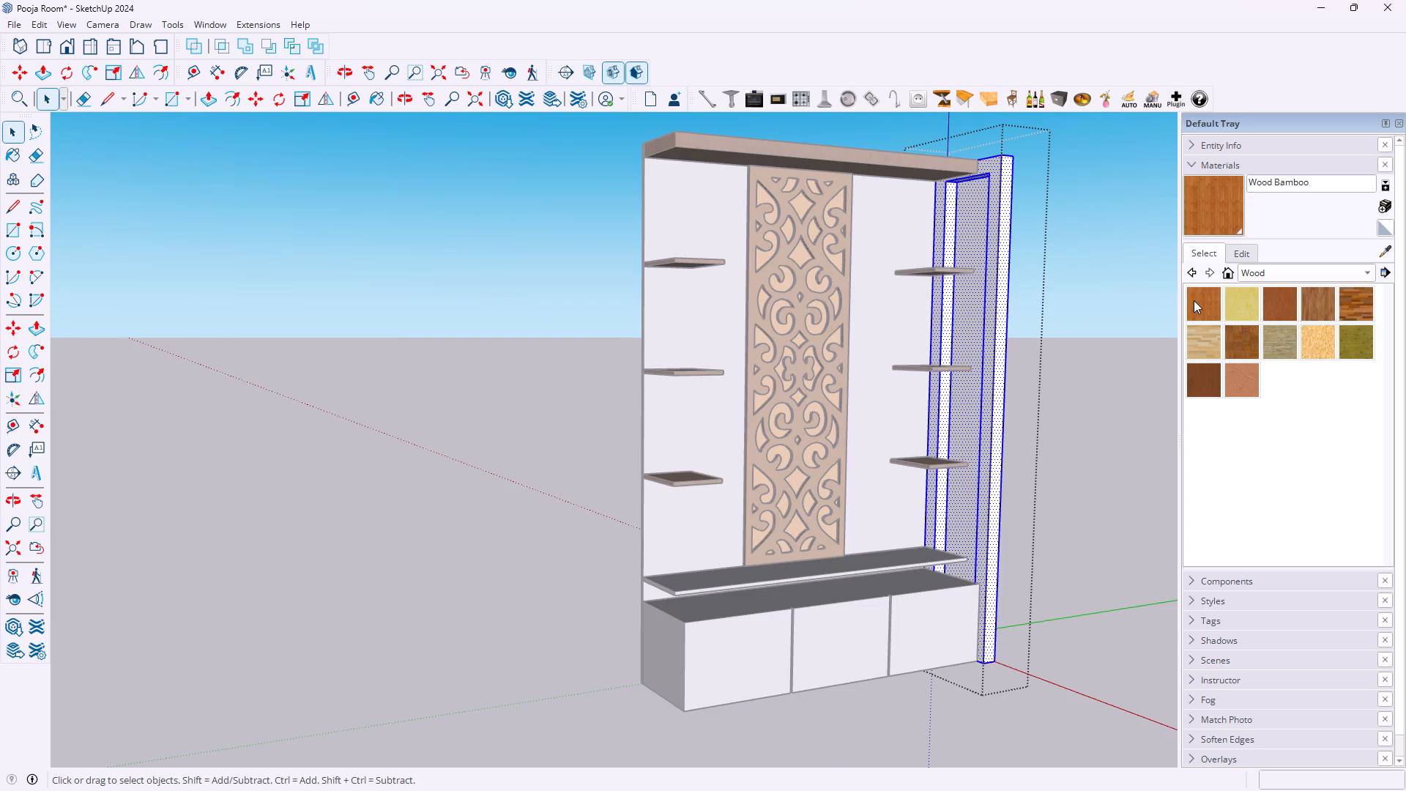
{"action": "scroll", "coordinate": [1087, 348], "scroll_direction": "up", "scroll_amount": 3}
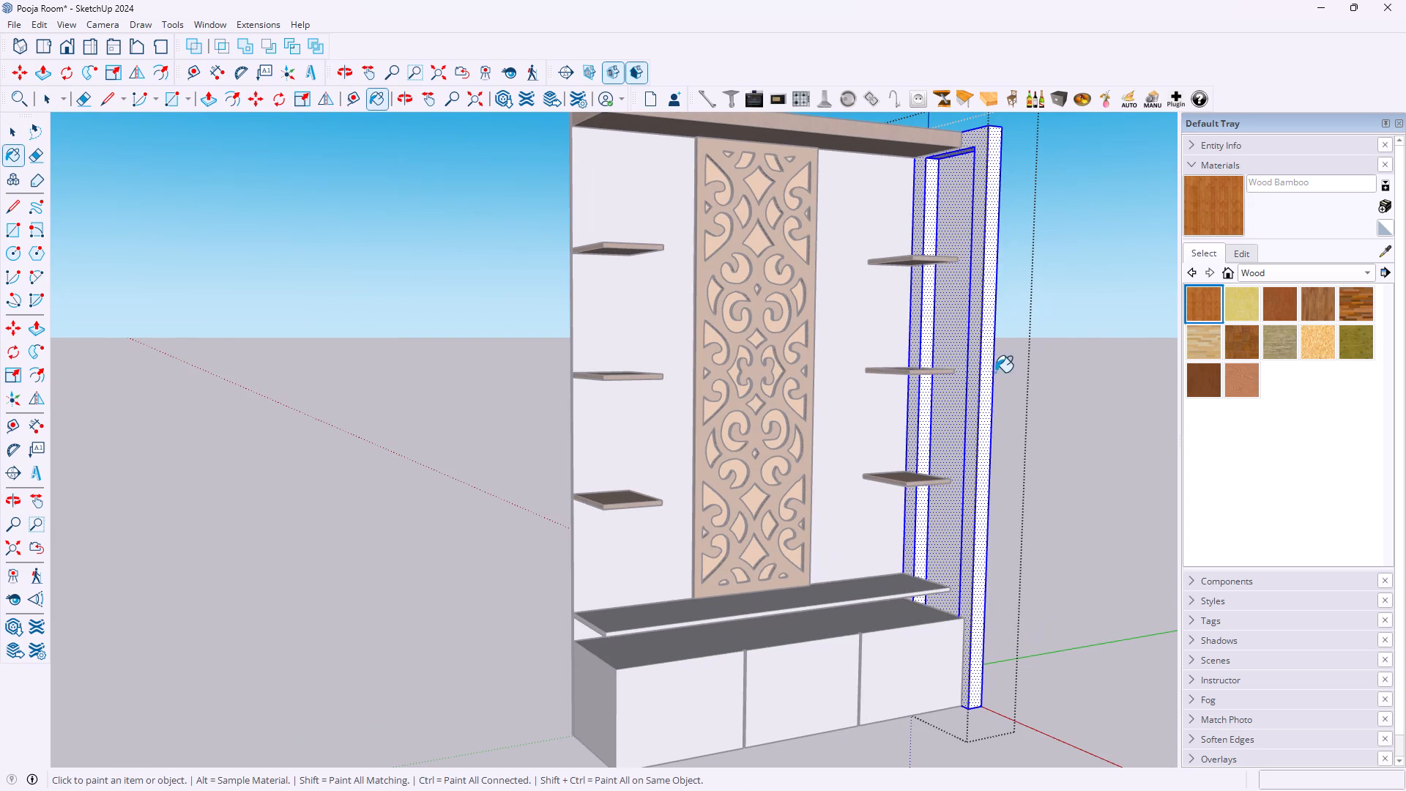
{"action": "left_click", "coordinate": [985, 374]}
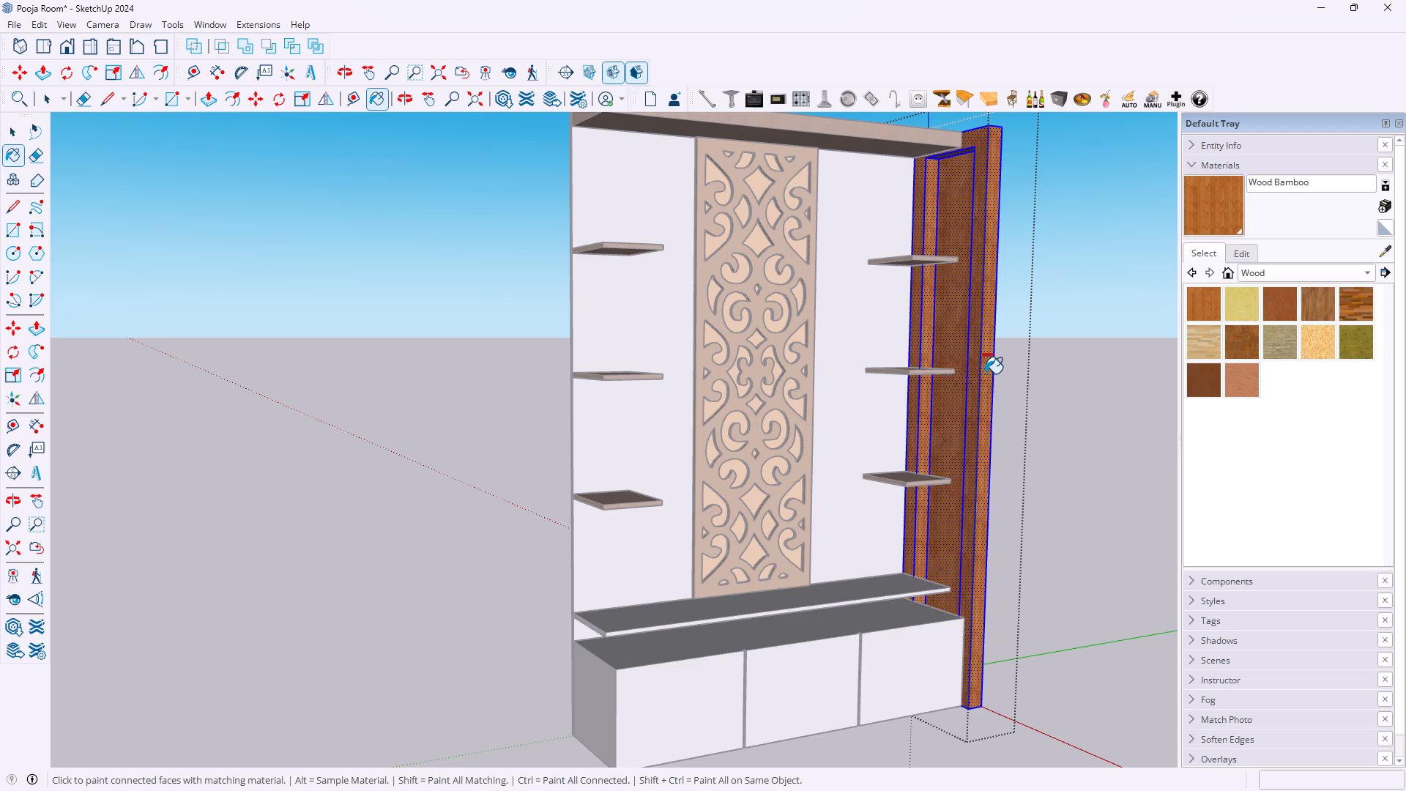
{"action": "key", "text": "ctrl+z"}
Paint only the frame faces of the tall side panel with Wood Bamboo, leaving its inset face out of the selection.
{"action": "key", "text": "space"}
{"action": "left_click", "coordinate": [945, 398]}
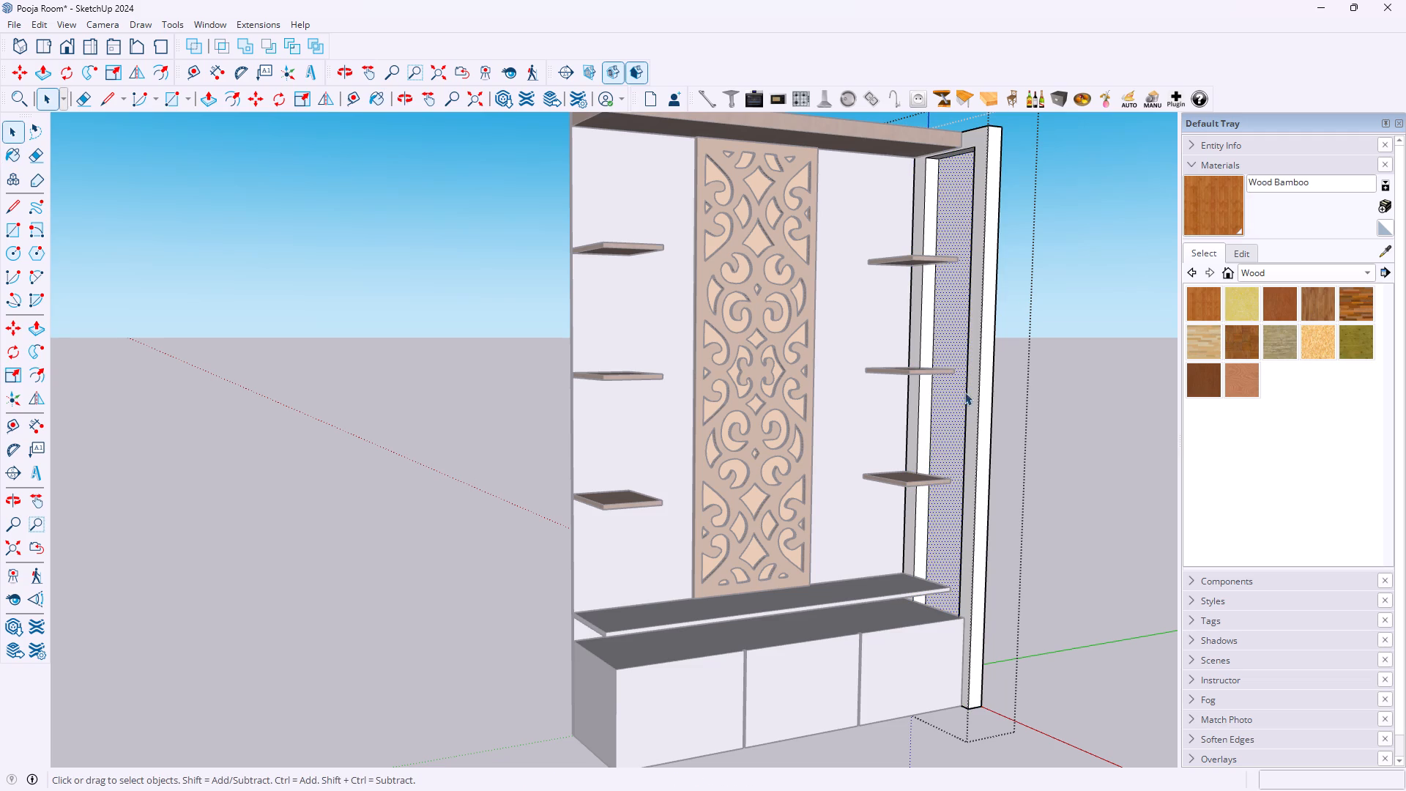
{"action": "left_click", "coordinate": [978, 392]}
{"action": "left_click", "coordinate": [972, 398]}
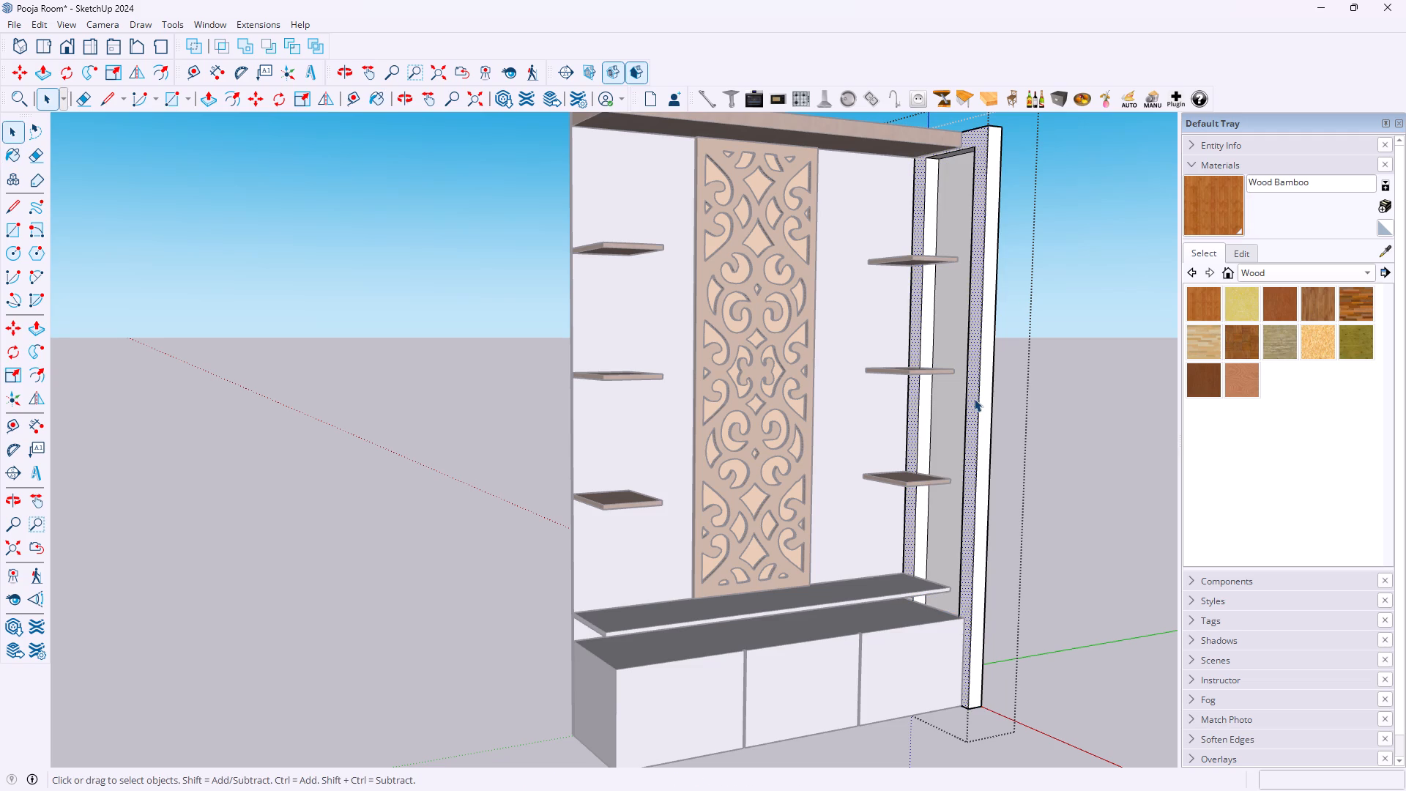
{"action": "left_click", "coordinate": [1074, 375]}
{"action": "double_click", "coordinate": [980, 408]}
{"action": "left_click", "coordinate": [980, 408]}
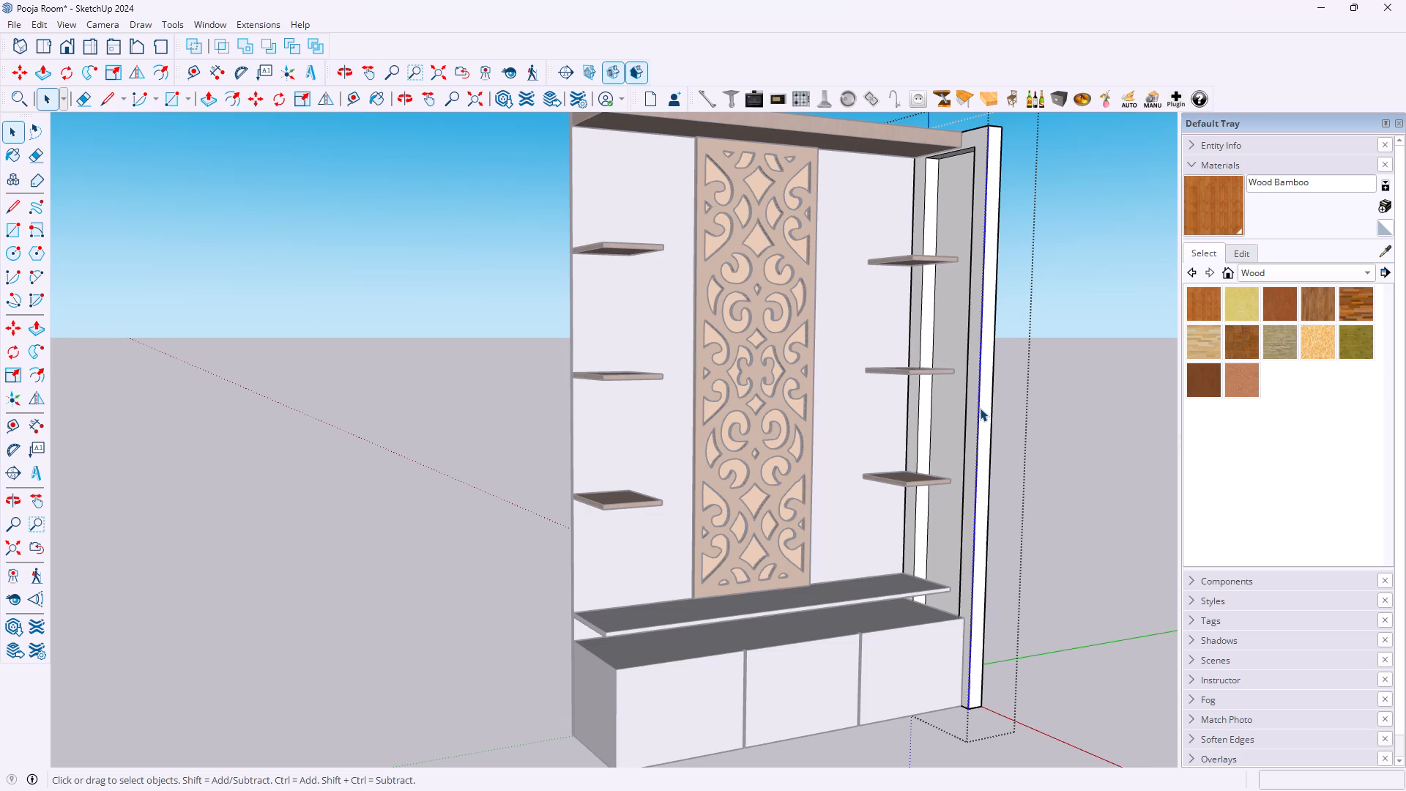
{"action": "left_click", "coordinate": [1068, 390]}
{"action": "triple_click", "coordinate": [948, 417]}
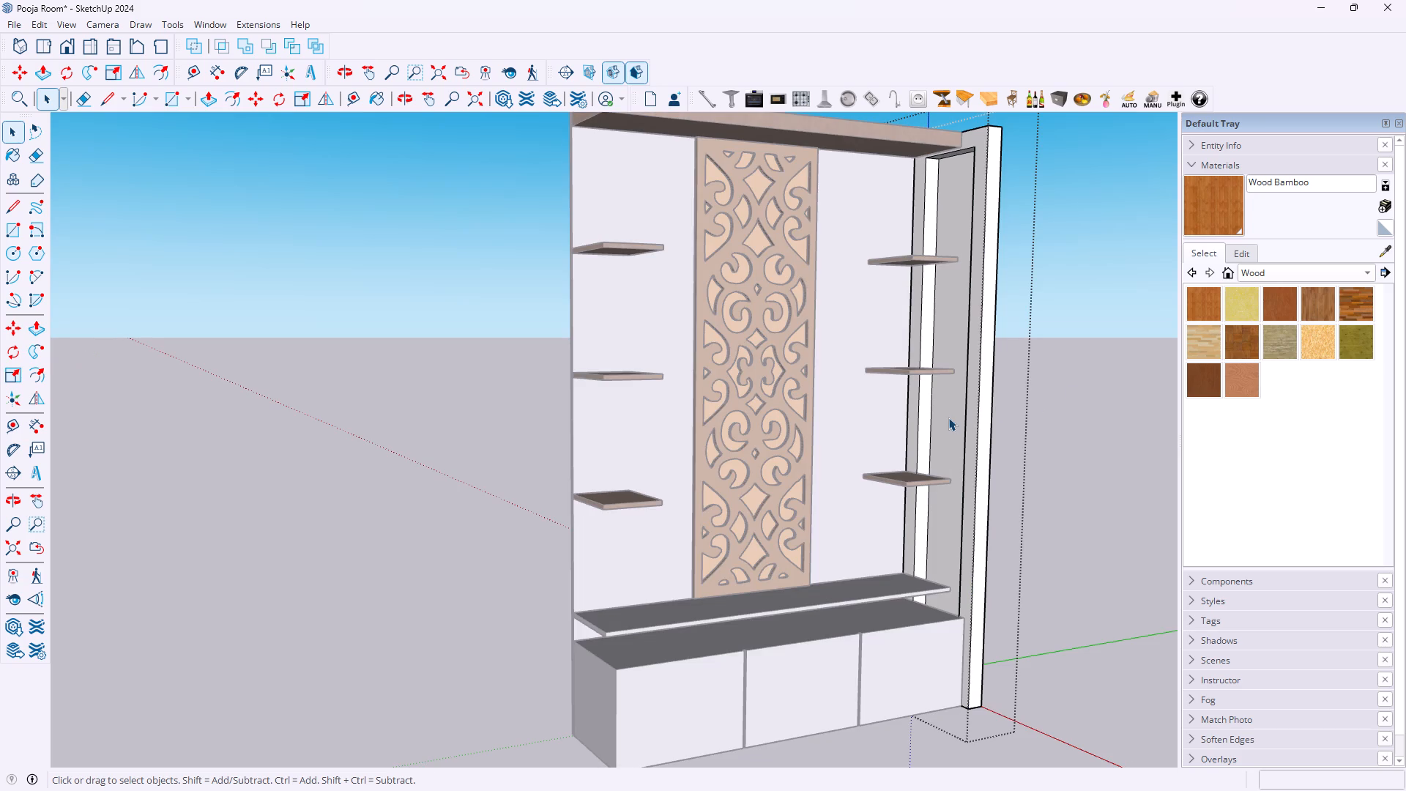
{"action": "left_click", "coordinate": [948, 417], "text": "shift"}
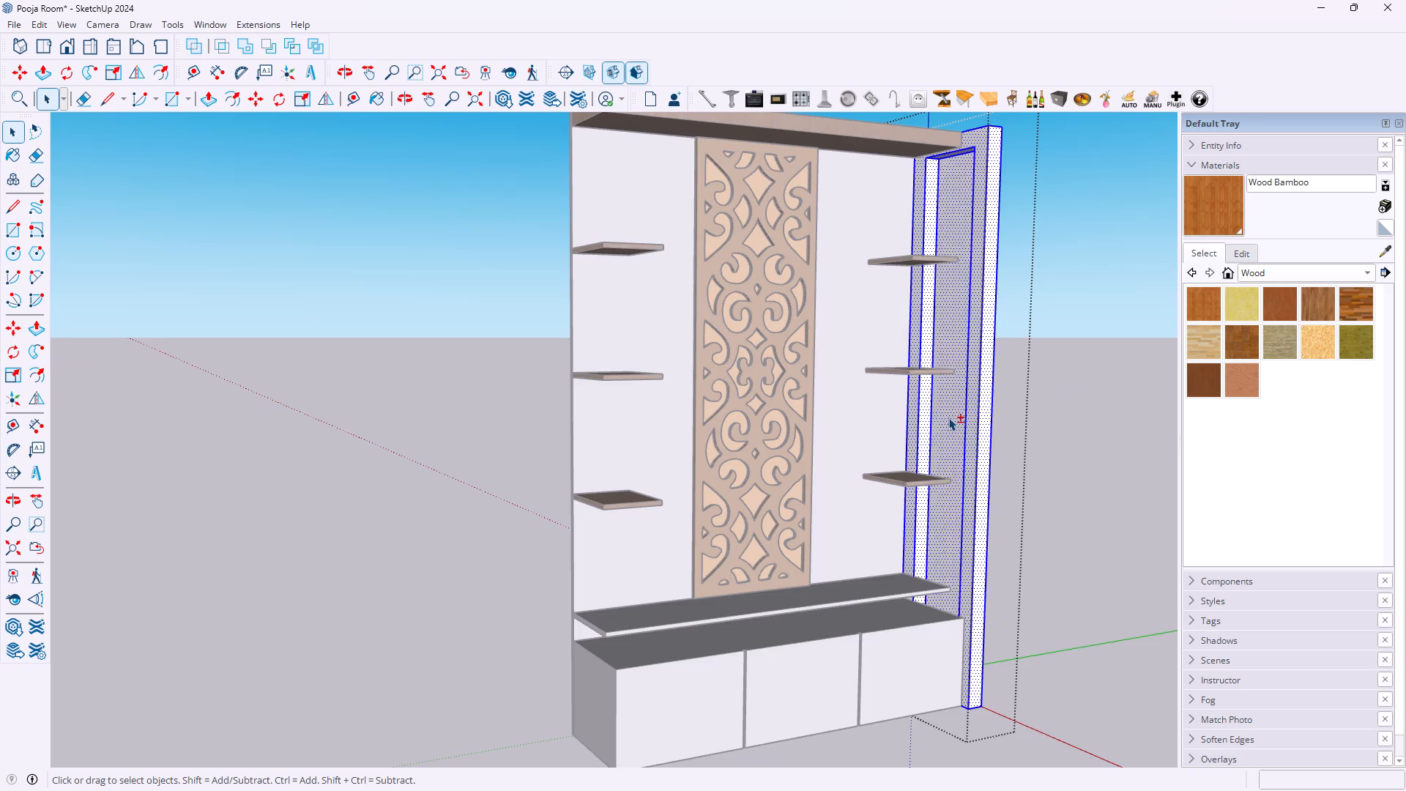
{"action": "left_click", "coordinate": [1199, 304]}
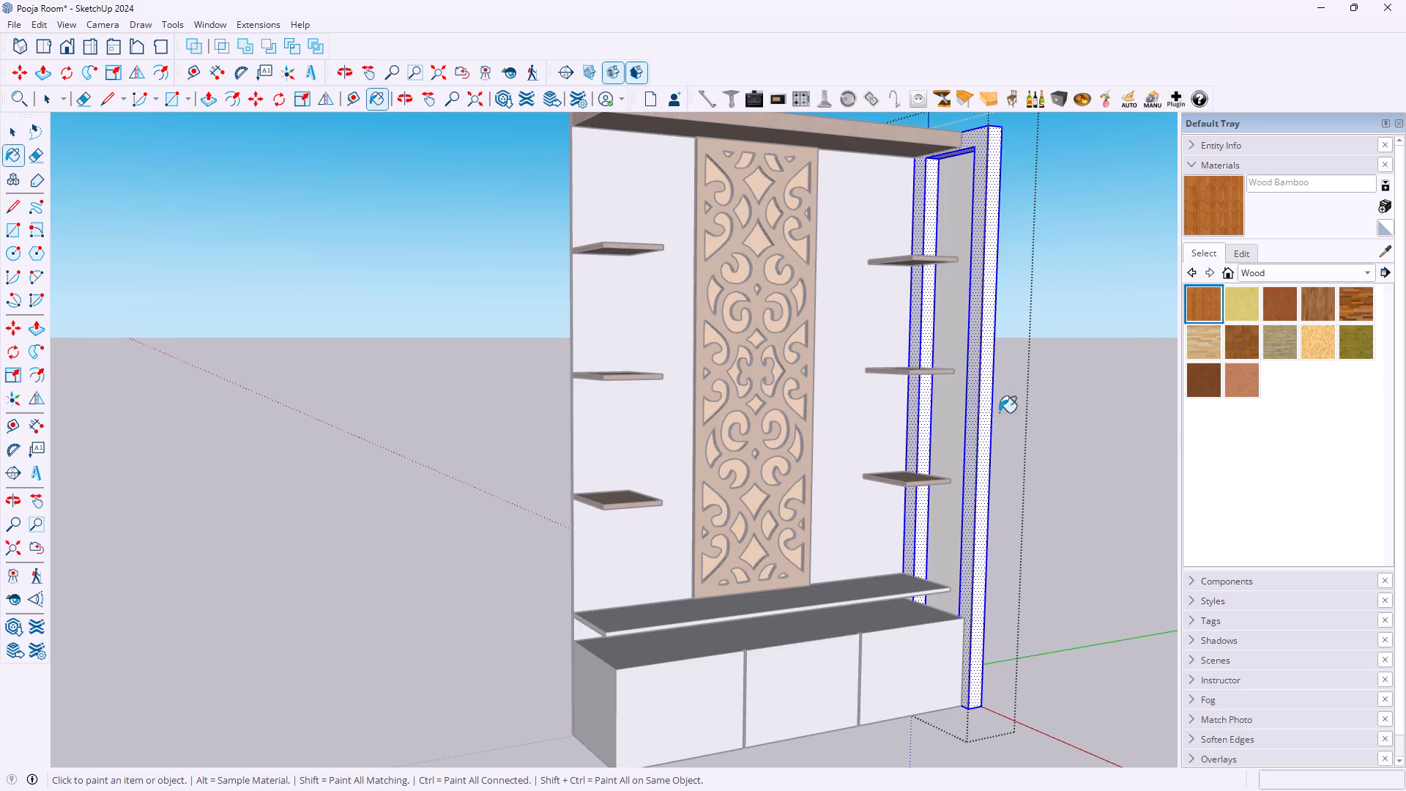
{"action": "left_click", "coordinate": [983, 420]}
{"action": "key", "text": "space"}
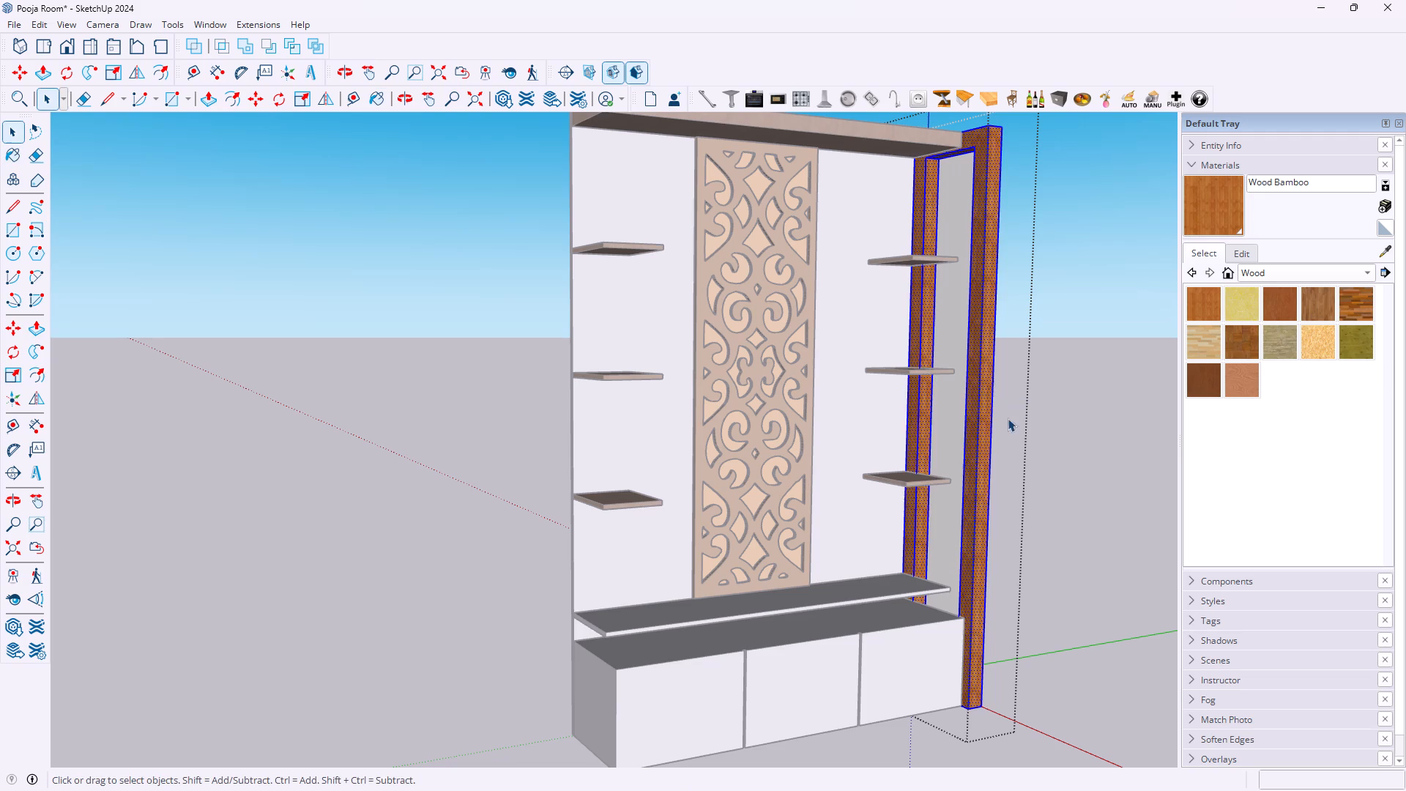
{"action": "left_click", "coordinate": [1049, 412]}
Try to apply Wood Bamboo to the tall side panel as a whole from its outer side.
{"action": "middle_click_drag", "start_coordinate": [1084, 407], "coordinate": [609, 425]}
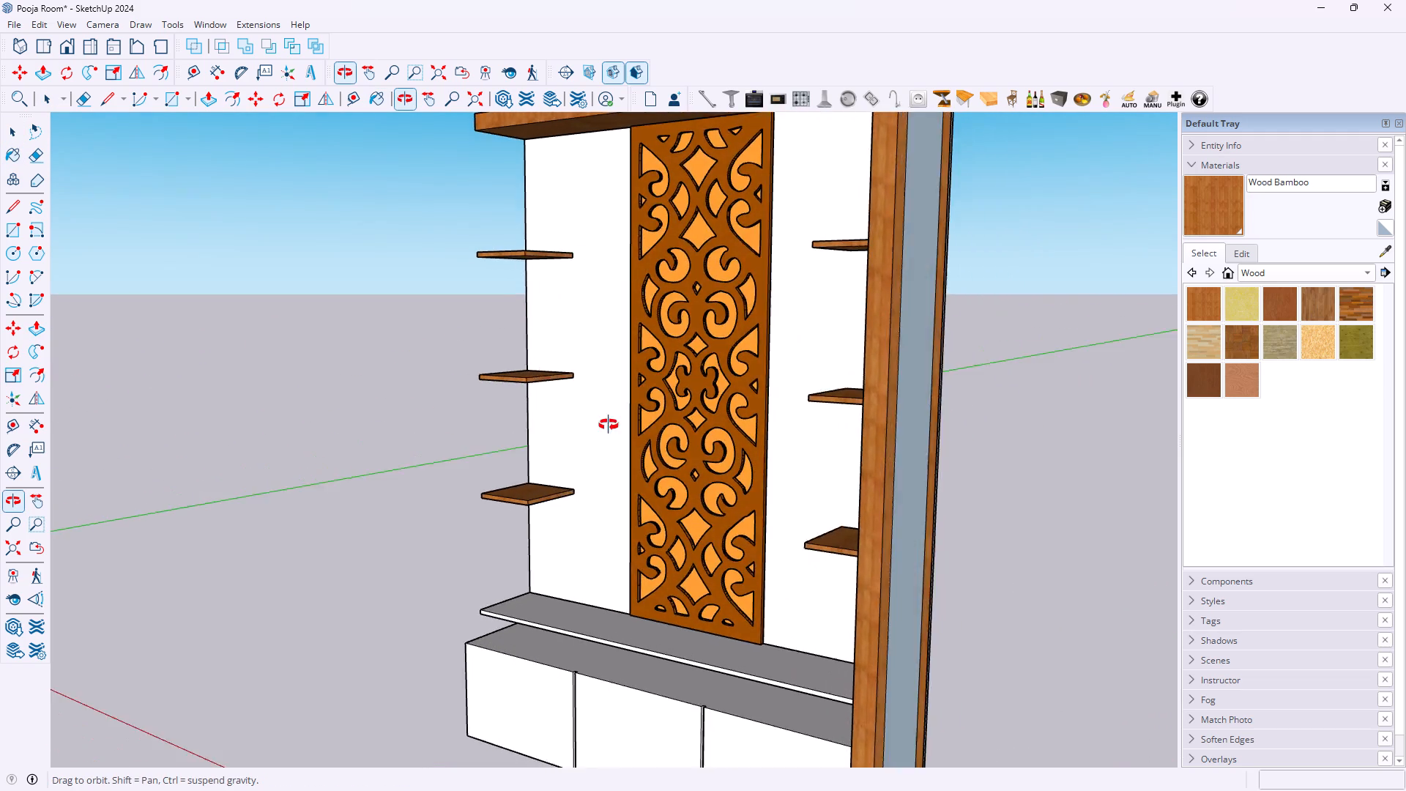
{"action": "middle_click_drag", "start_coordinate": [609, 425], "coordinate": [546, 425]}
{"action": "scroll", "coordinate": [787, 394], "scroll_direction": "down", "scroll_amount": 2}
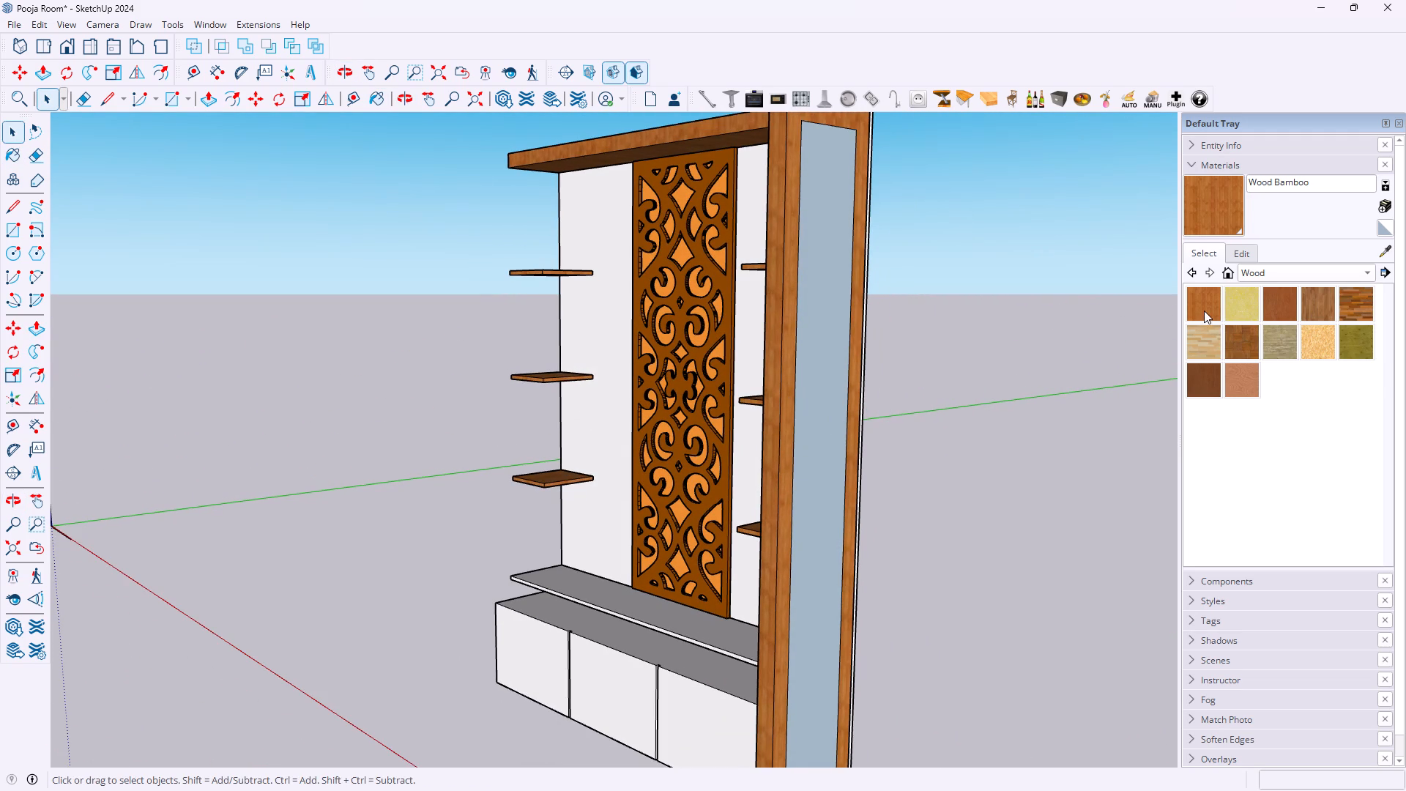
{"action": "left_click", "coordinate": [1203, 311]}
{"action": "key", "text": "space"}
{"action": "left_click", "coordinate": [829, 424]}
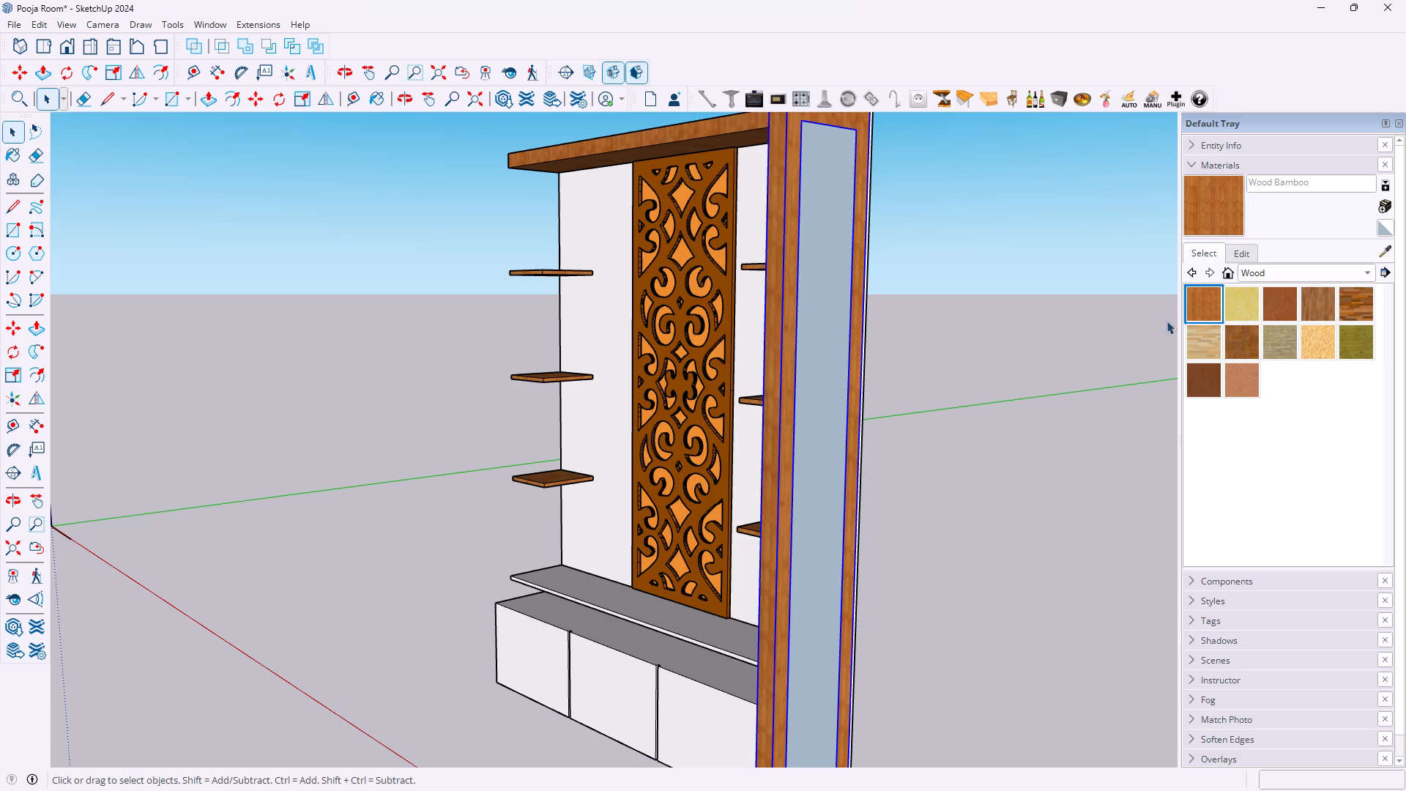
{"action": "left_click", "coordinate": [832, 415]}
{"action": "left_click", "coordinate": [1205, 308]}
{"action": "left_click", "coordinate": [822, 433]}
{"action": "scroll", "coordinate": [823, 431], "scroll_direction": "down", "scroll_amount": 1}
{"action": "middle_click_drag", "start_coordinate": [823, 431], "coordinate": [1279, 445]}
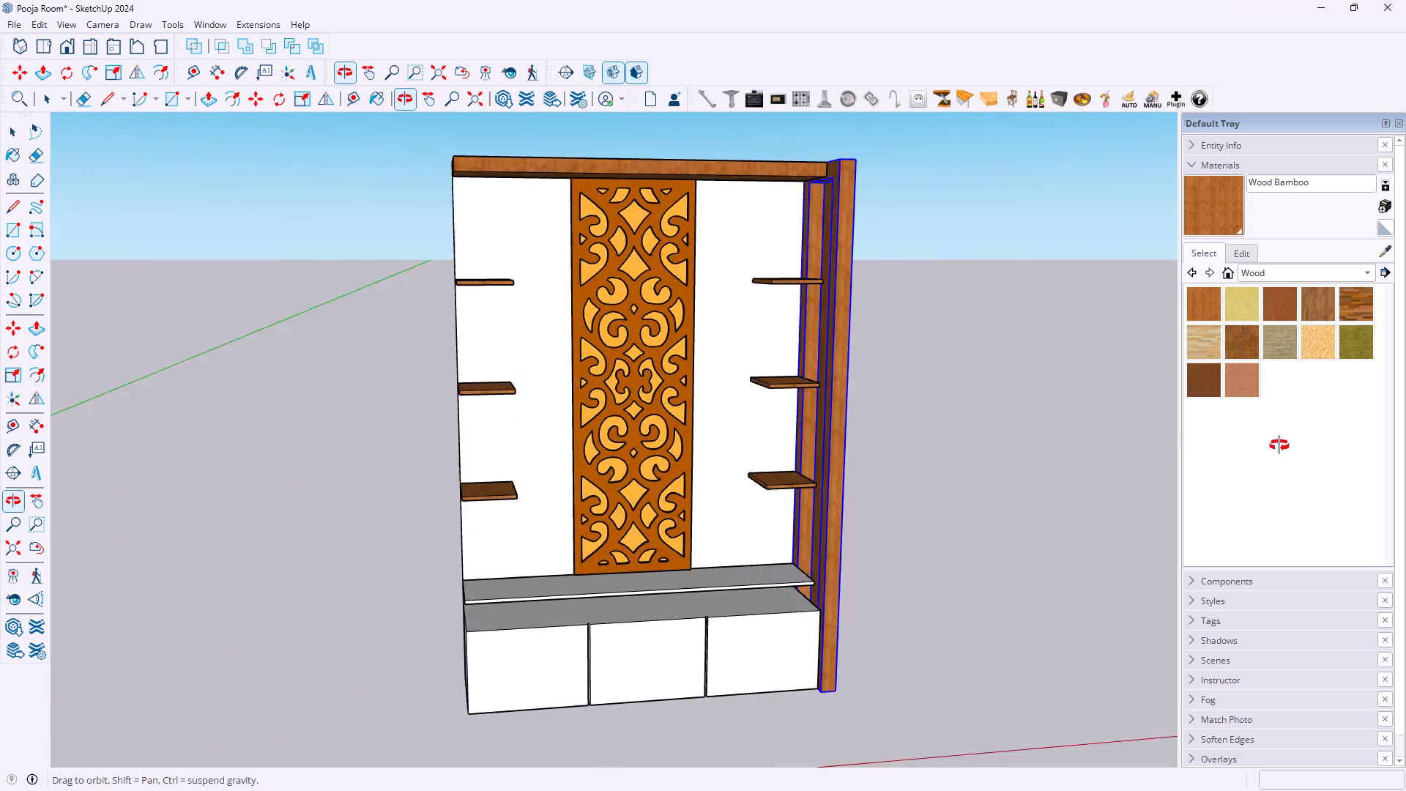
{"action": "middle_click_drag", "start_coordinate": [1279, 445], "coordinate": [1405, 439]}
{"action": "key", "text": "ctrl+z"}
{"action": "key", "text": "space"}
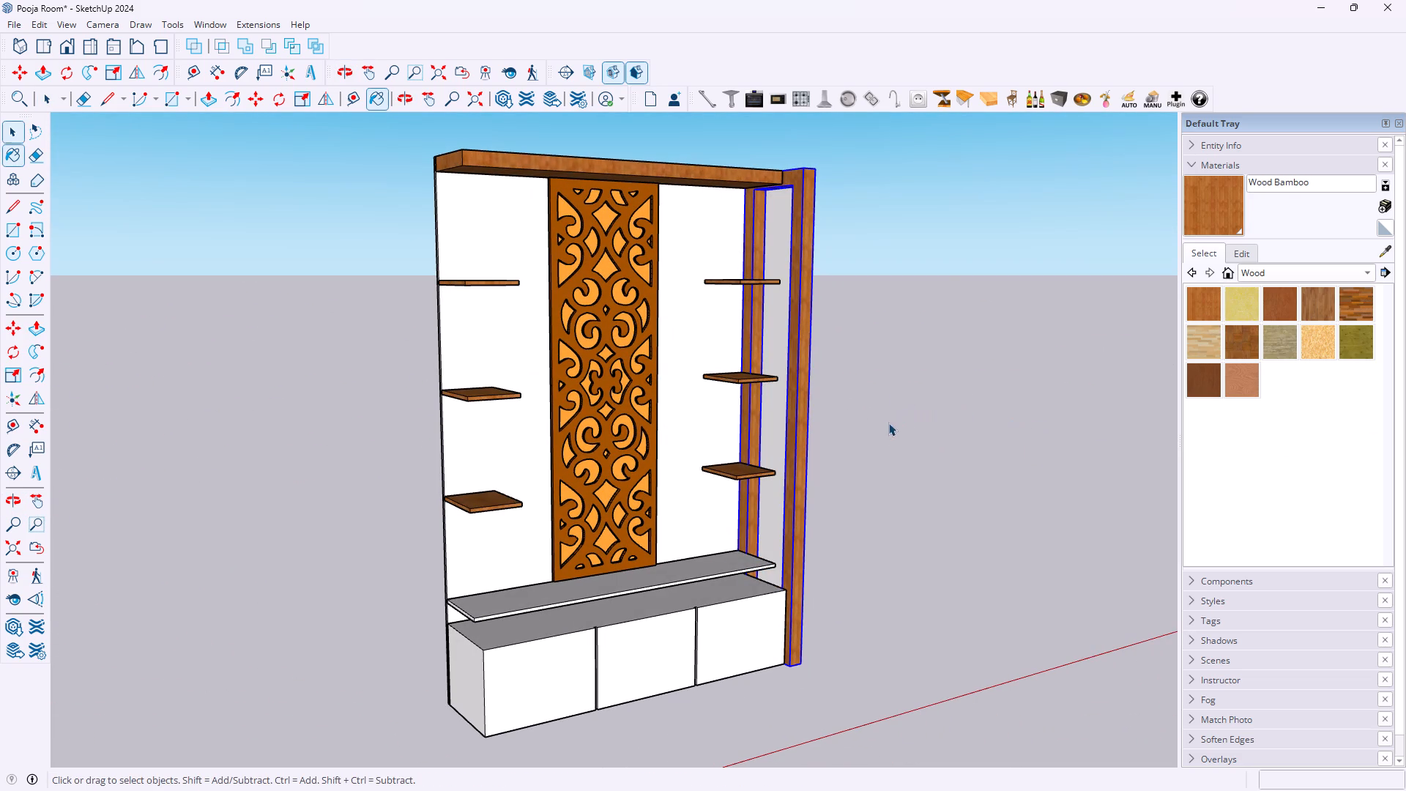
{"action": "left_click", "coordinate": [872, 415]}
Examine the painted unit from its outer side, back and front.
{"action": "middle_click_drag", "start_coordinate": [861, 415], "coordinate": [734, 416]}
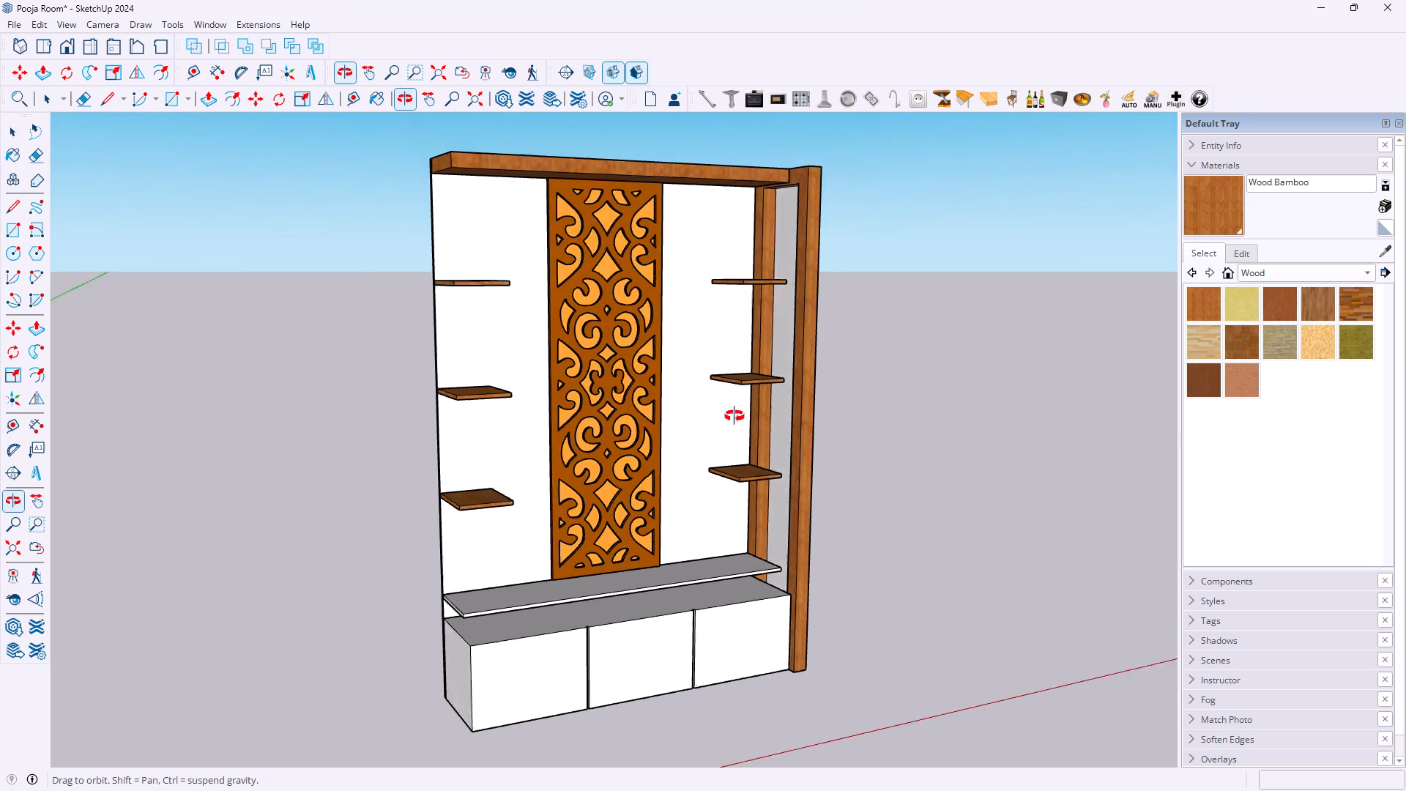
{"action": "middle_click_drag", "start_coordinate": [734, 416], "coordinate": [230, 428]}
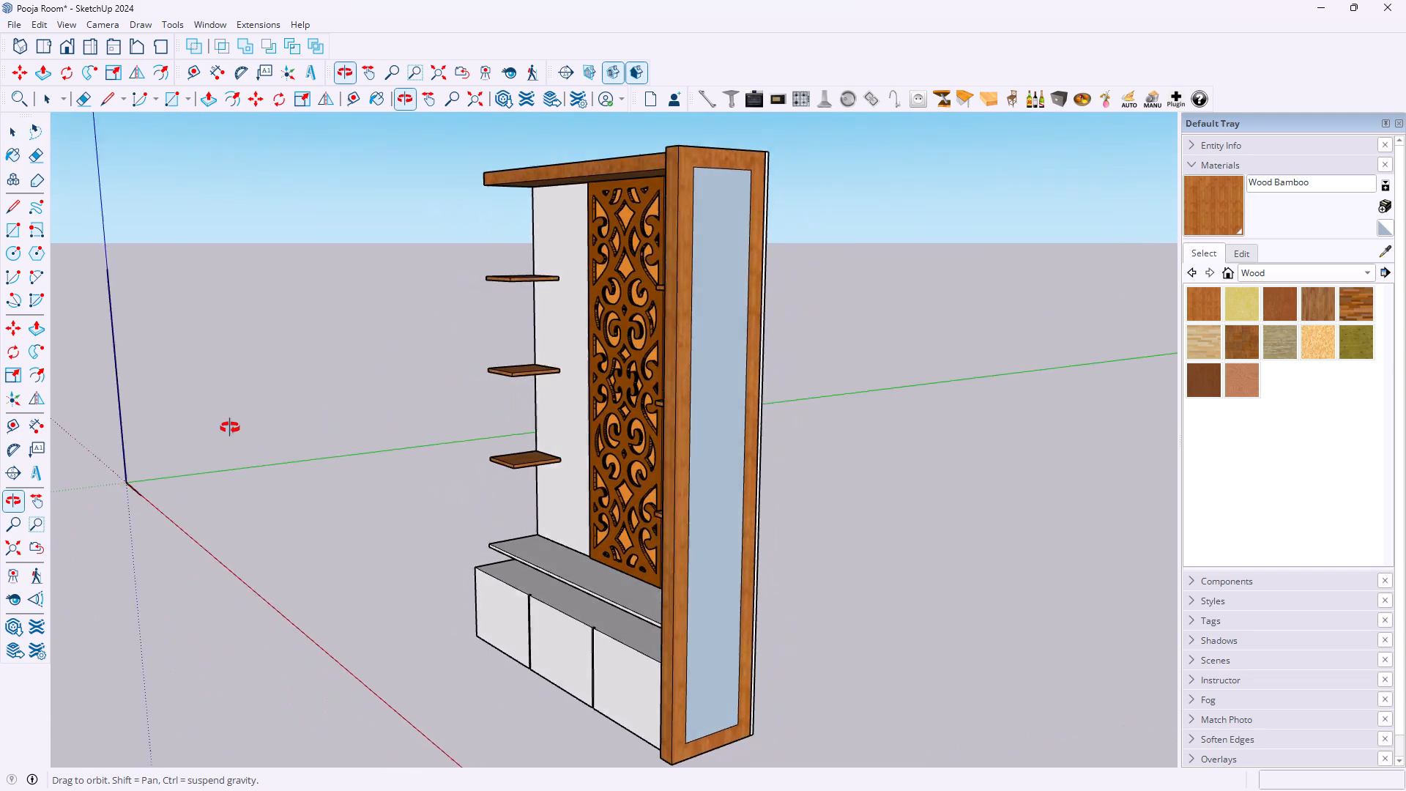
{"action": "middle_click_drag", "start_coordinate": [230, 428], "coordinate": [196, 421]}
{"action": "middle_click_drag", "start_coordinate": [855, 414], "coordinate": [412, 414]}
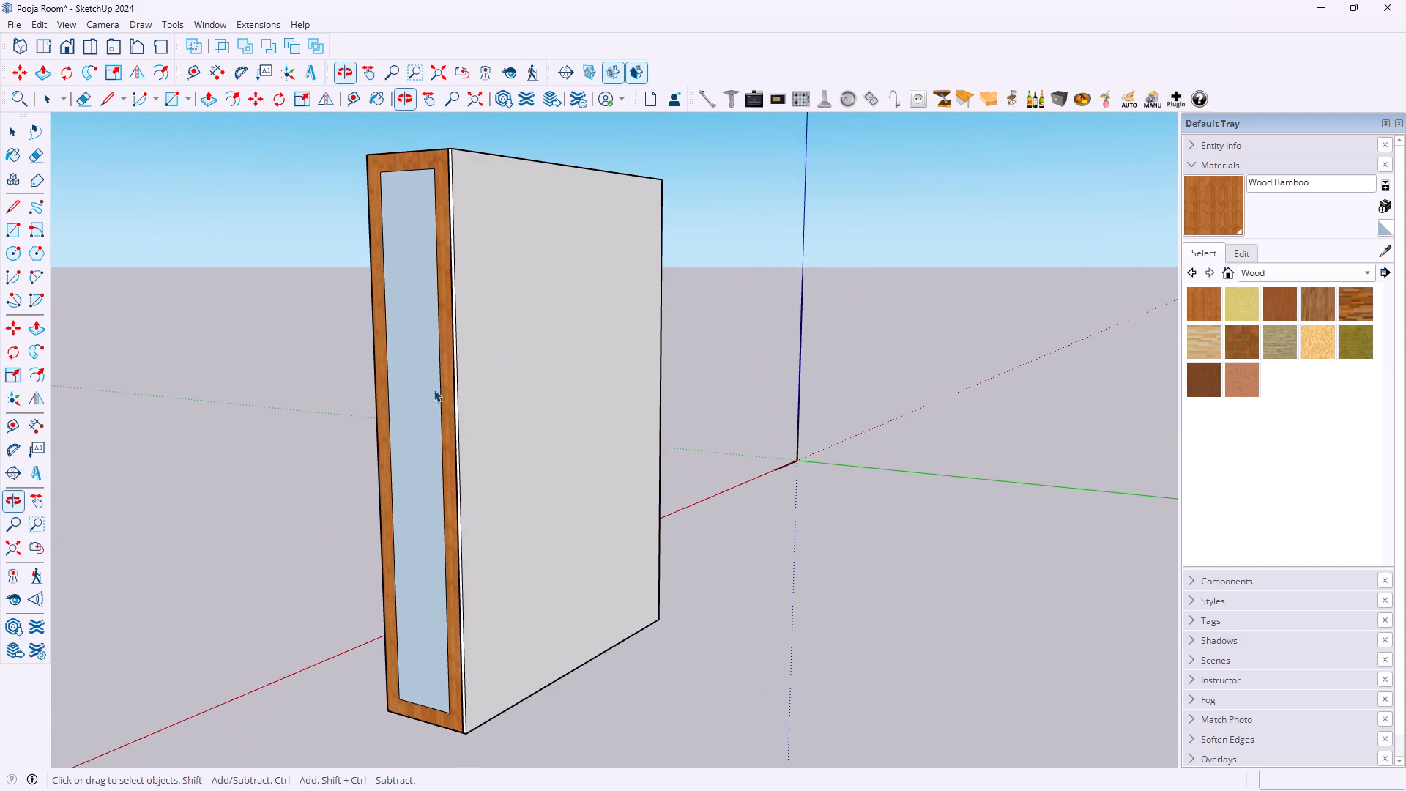
{"action": "middle_click_drag", "start_coordinate": [504, 338], "coordinate": [1142, 423]}
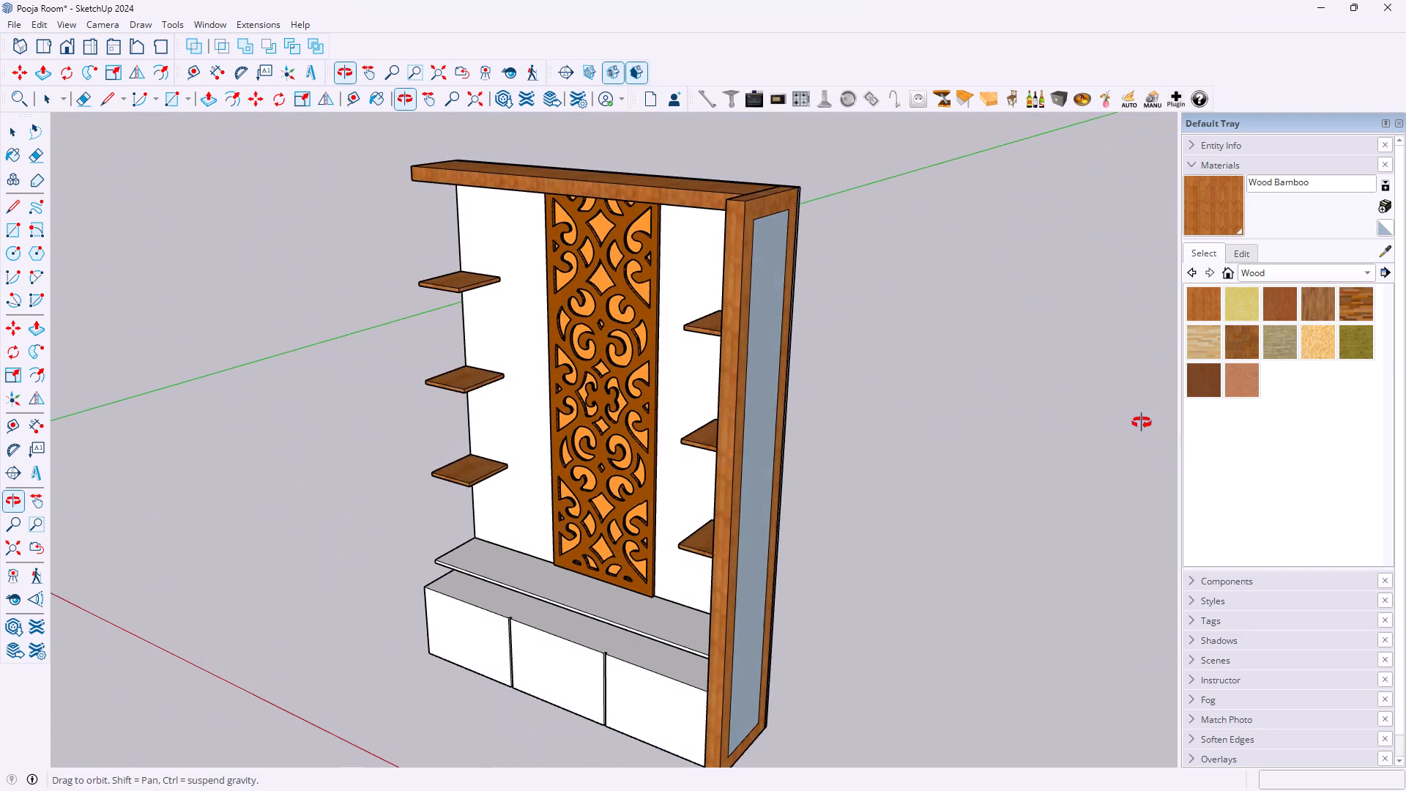
{"action": "middle_click_drag", "start_coordinate": [1142, 423], "coordinate": [1346, 333]}
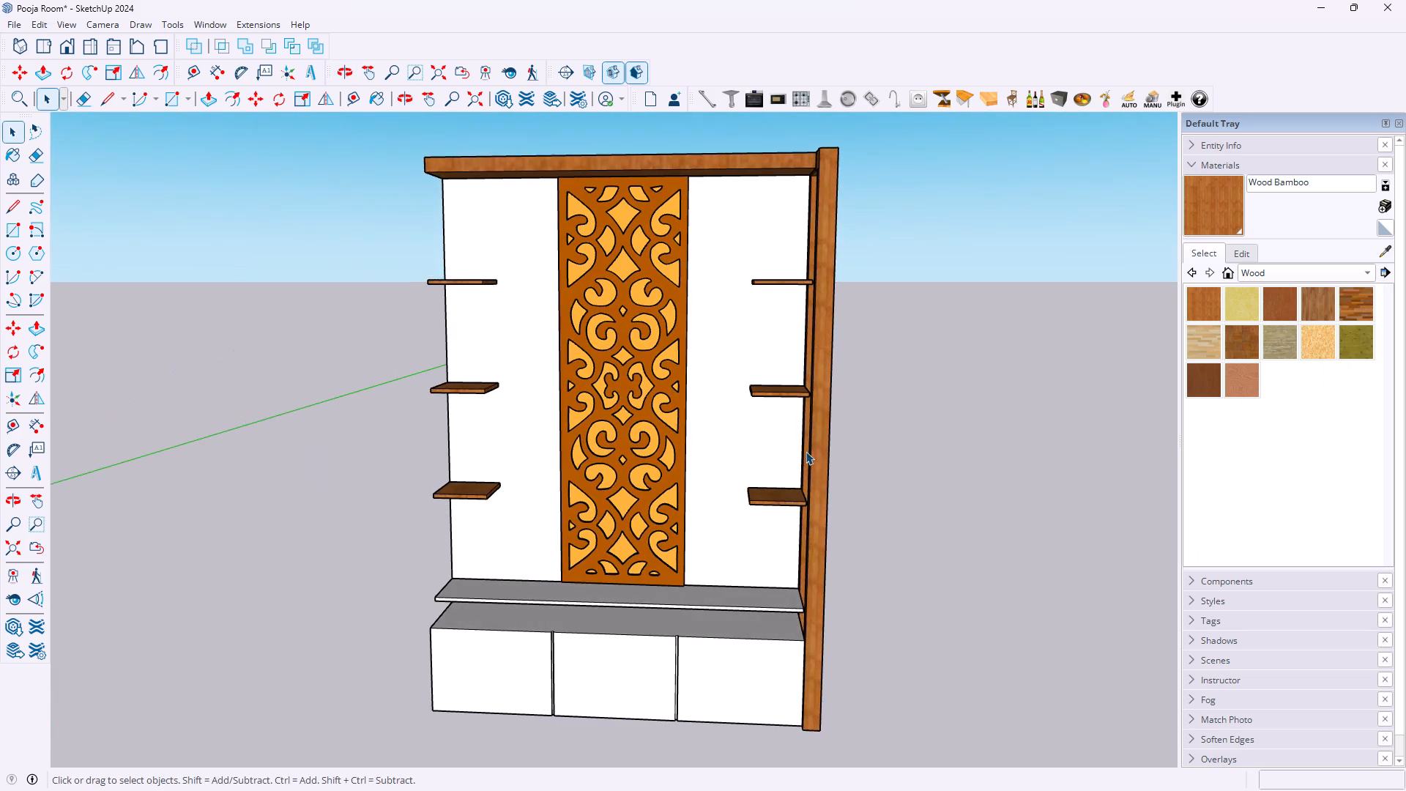
{"action": "scroll", "coordinate": [805, 453], "scroll_direction": "down", "scroll_amount": 2}
{"action": "middle_click_drag", "start_coordinate": [722, 502], "coordinate": [825, 445]}
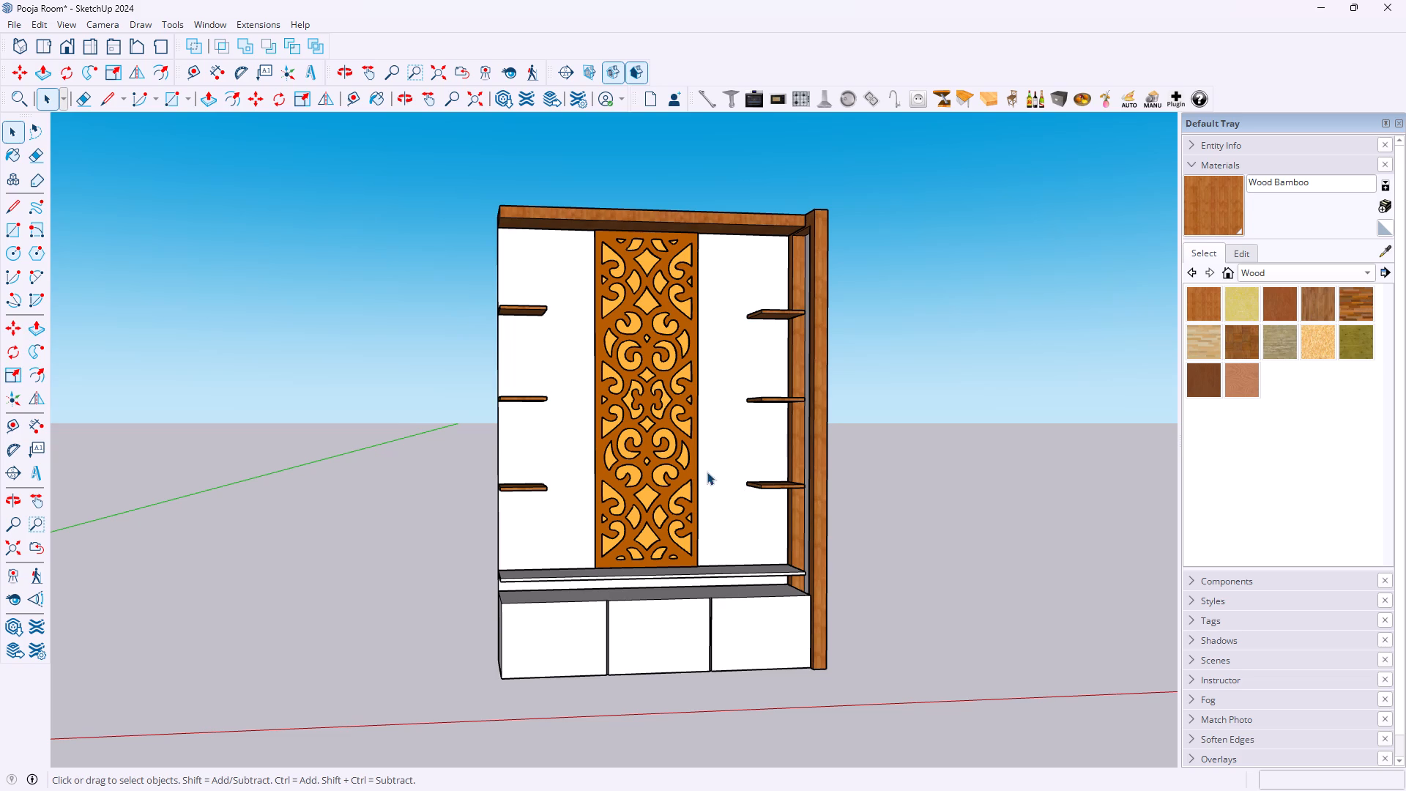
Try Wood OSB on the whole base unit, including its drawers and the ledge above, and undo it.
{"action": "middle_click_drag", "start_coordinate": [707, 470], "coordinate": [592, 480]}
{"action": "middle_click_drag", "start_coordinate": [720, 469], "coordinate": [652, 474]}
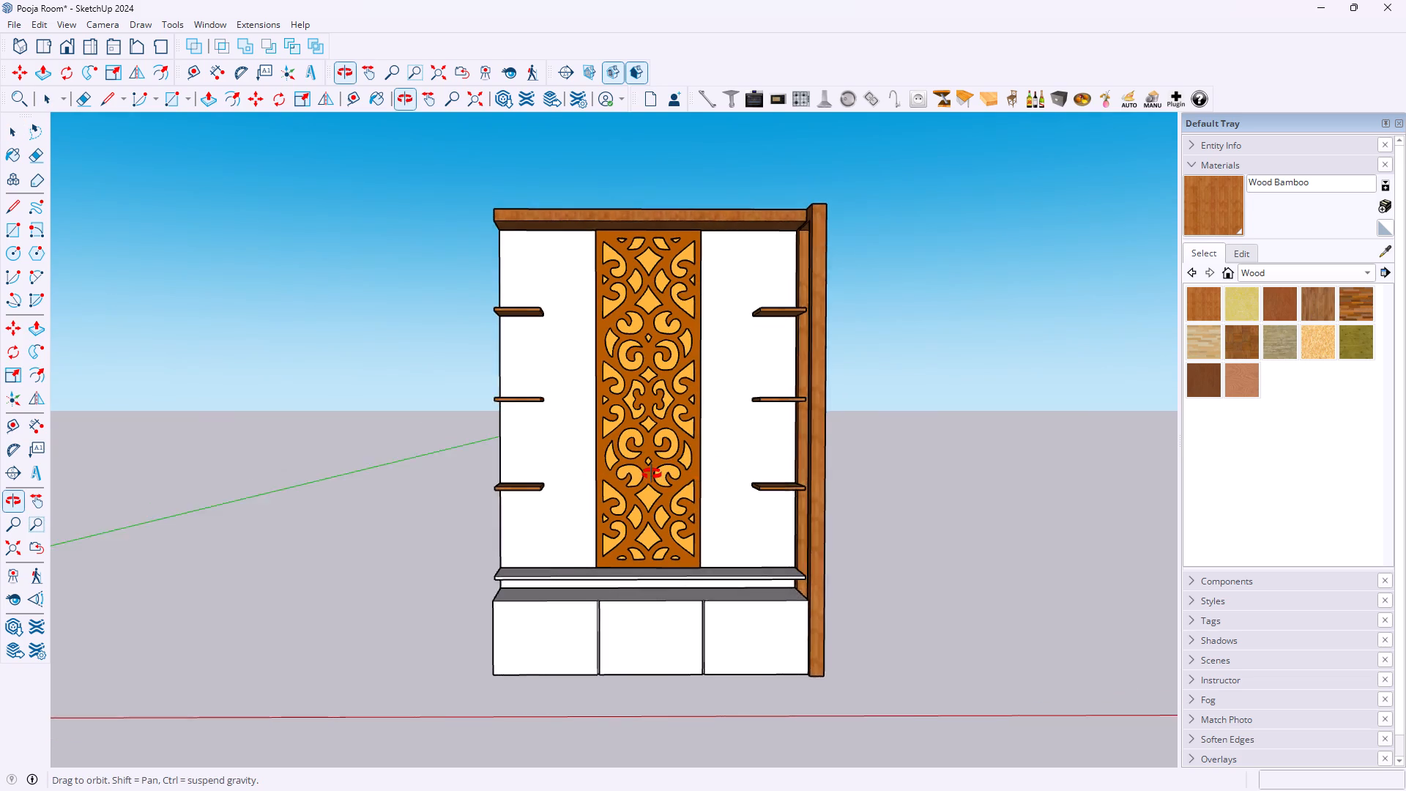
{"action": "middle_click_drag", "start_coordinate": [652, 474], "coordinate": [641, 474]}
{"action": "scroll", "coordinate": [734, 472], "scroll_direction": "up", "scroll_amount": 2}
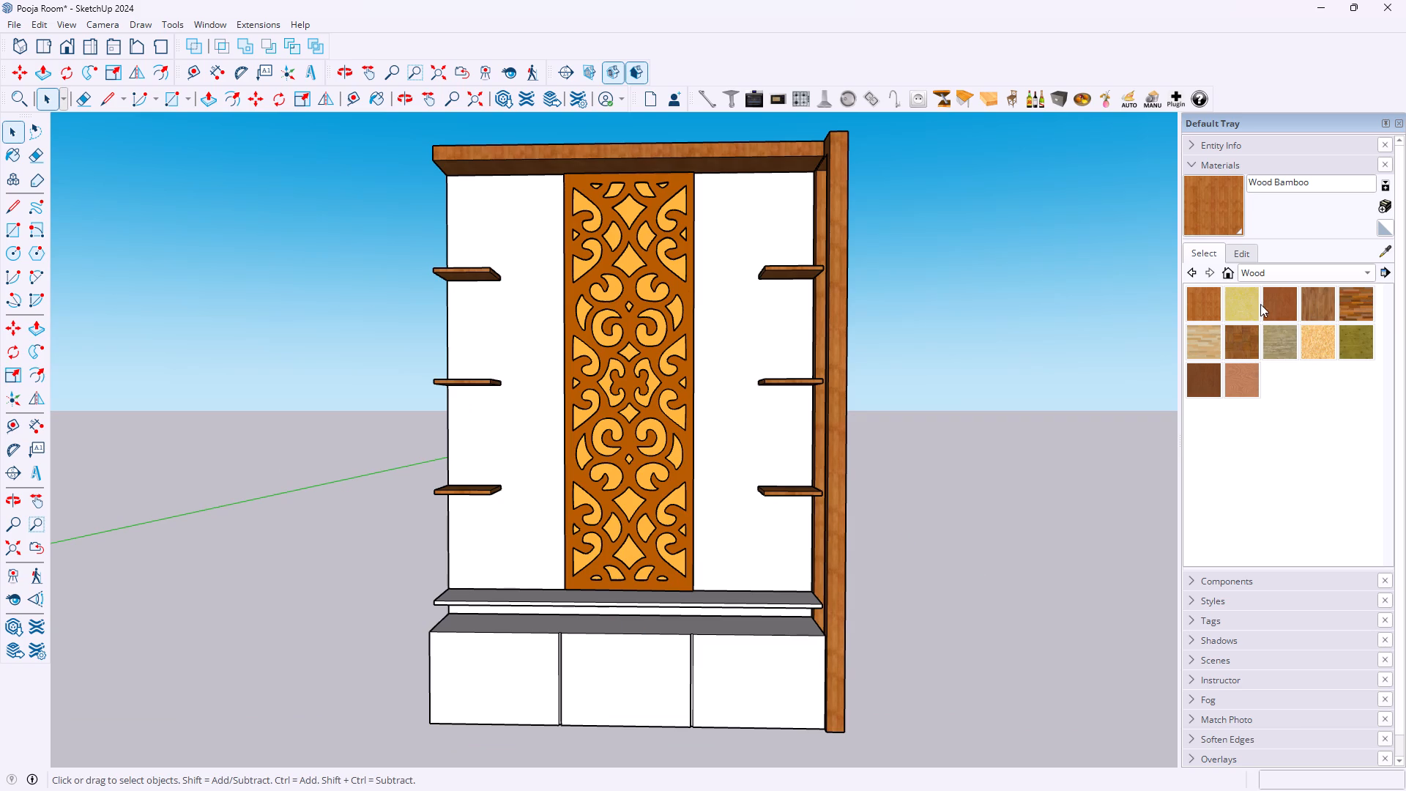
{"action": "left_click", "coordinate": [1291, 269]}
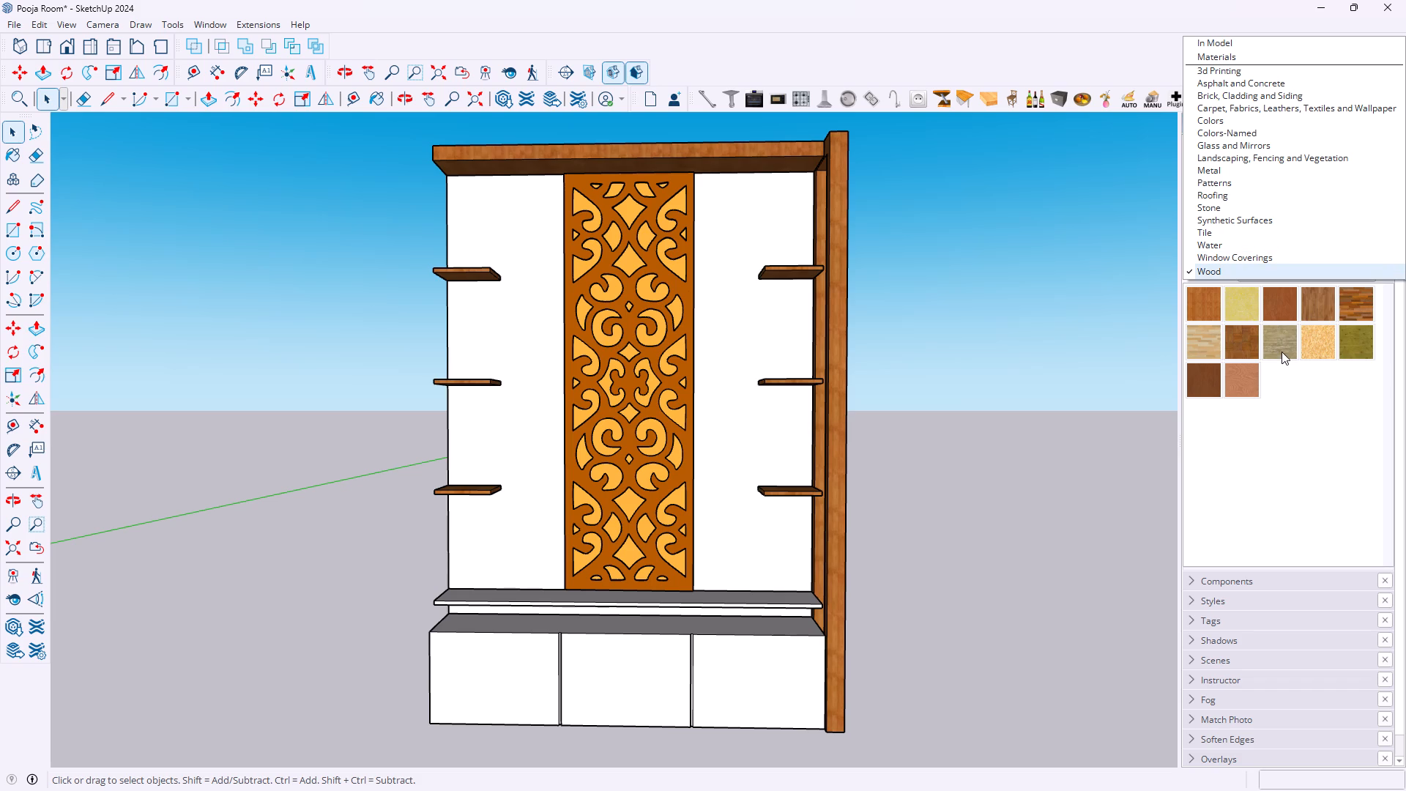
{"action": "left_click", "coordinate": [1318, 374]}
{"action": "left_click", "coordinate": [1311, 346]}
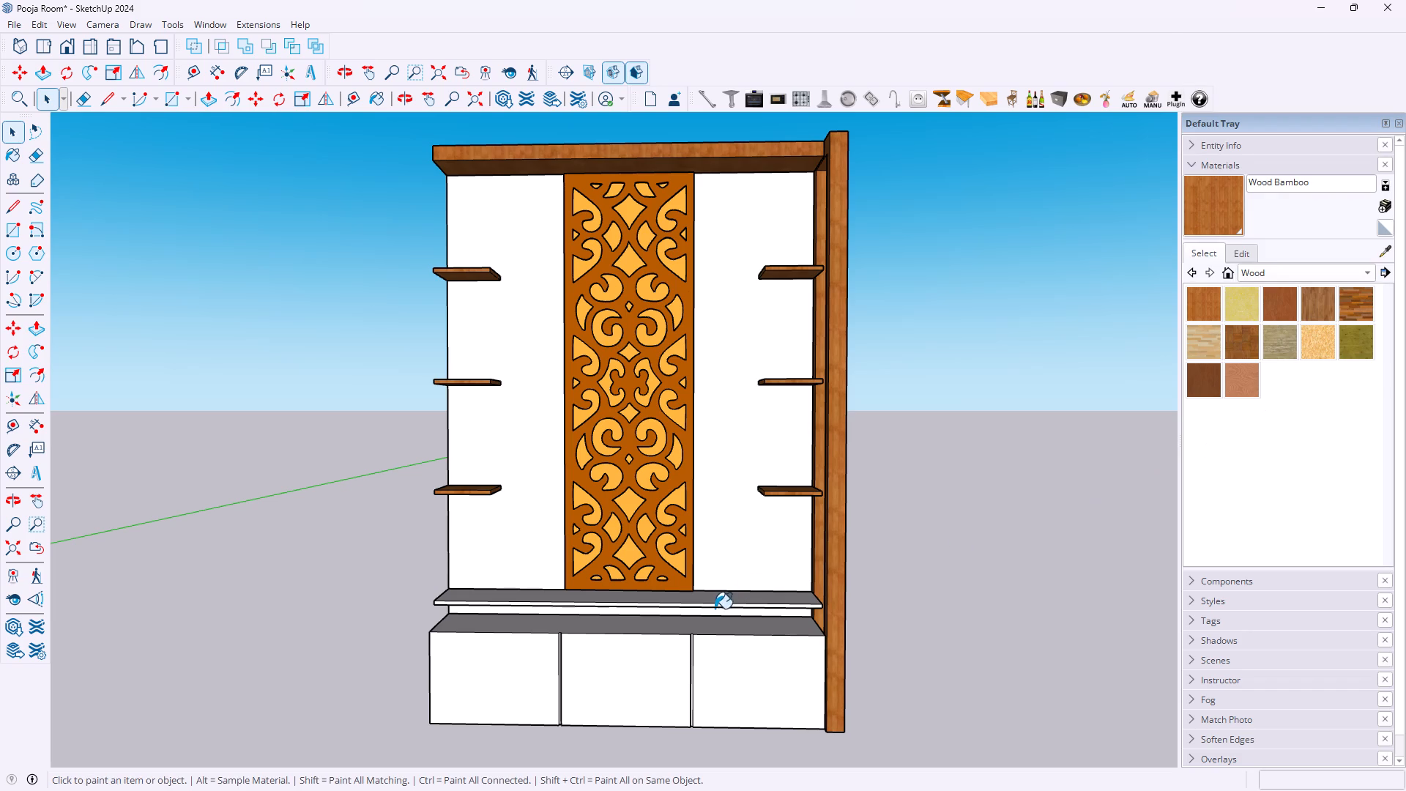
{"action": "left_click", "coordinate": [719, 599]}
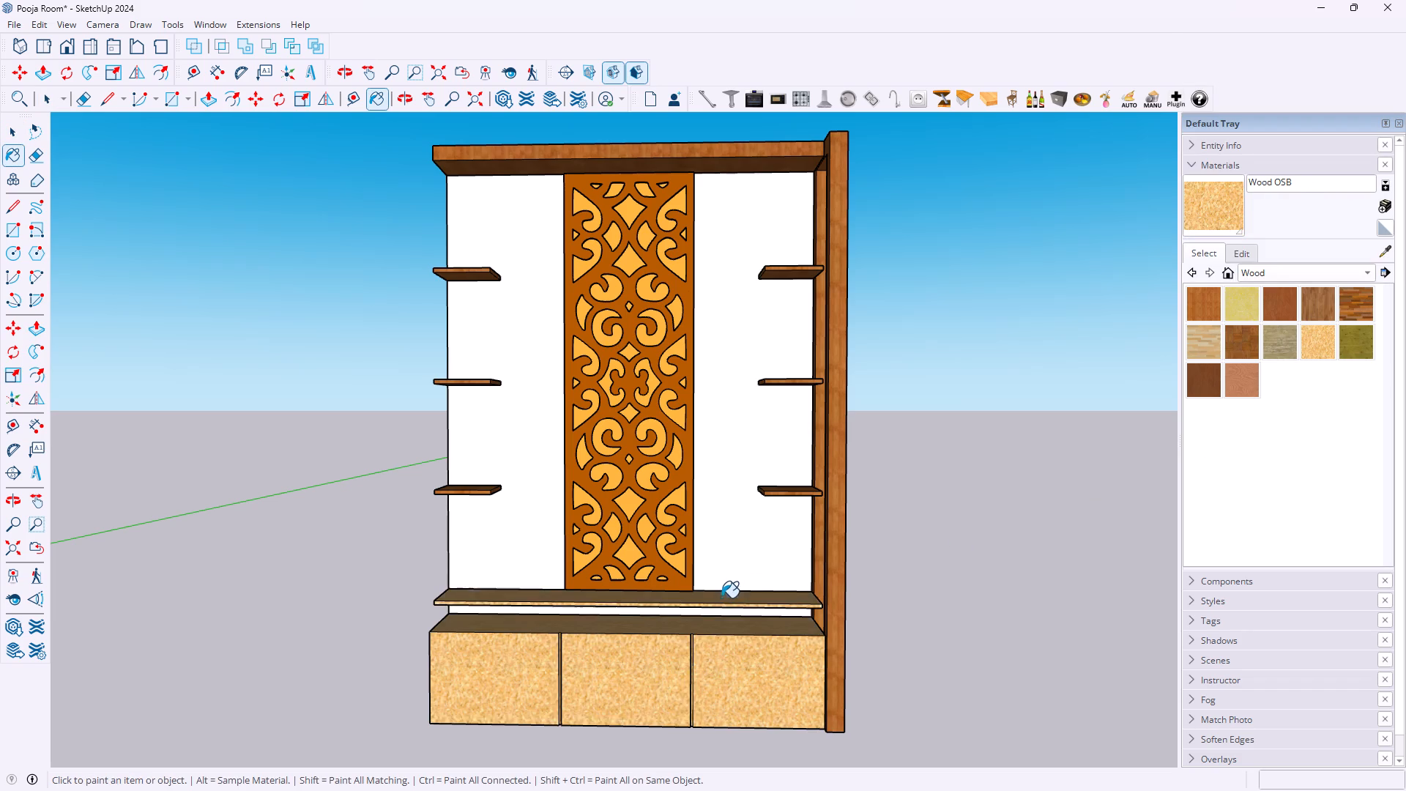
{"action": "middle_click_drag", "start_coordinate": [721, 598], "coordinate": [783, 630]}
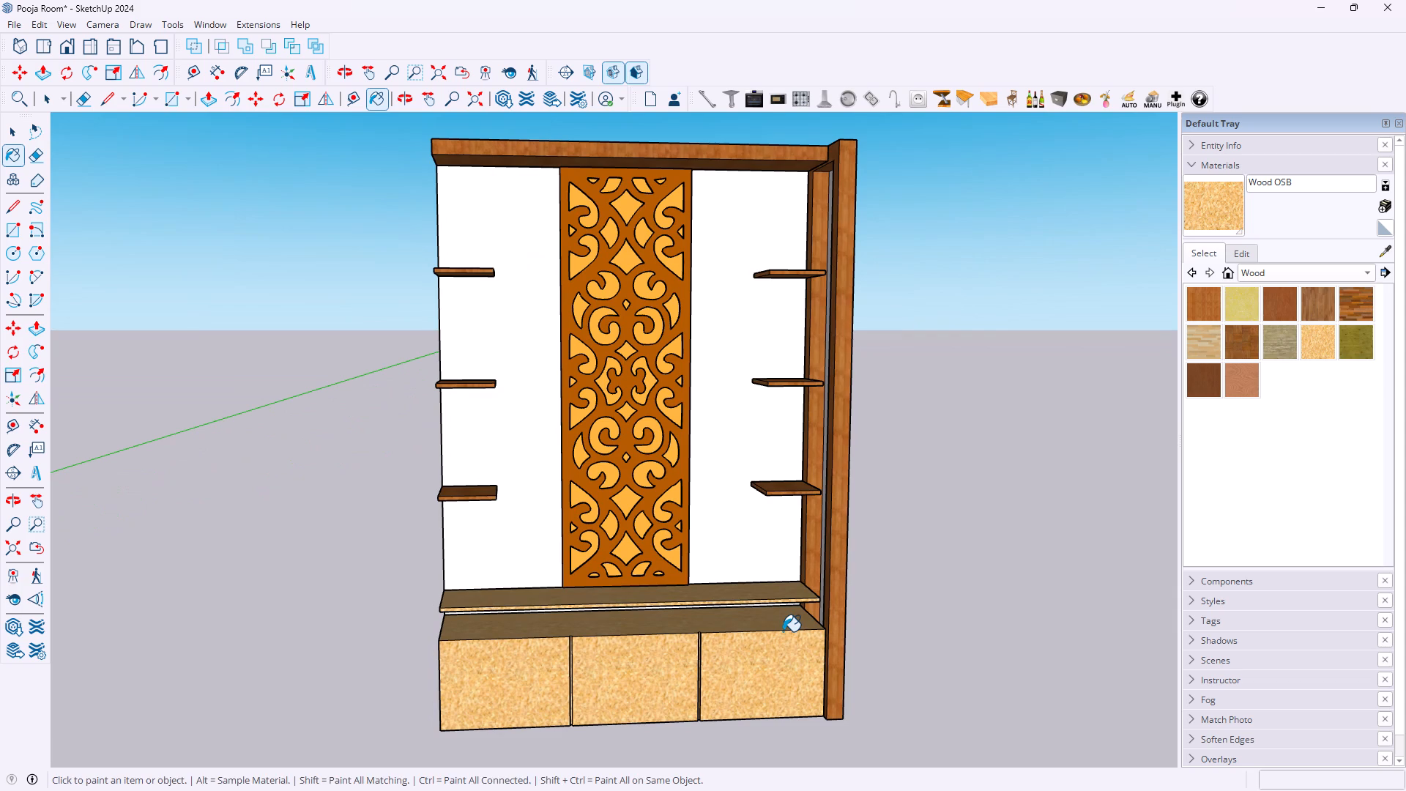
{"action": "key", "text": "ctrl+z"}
Paint only the long ledge above the base cabinet with Wood OSB from inside the base unit's group.
{"action": "key", "text": "space"}
{"action": "double_click", "coordinate": [680, 599]}
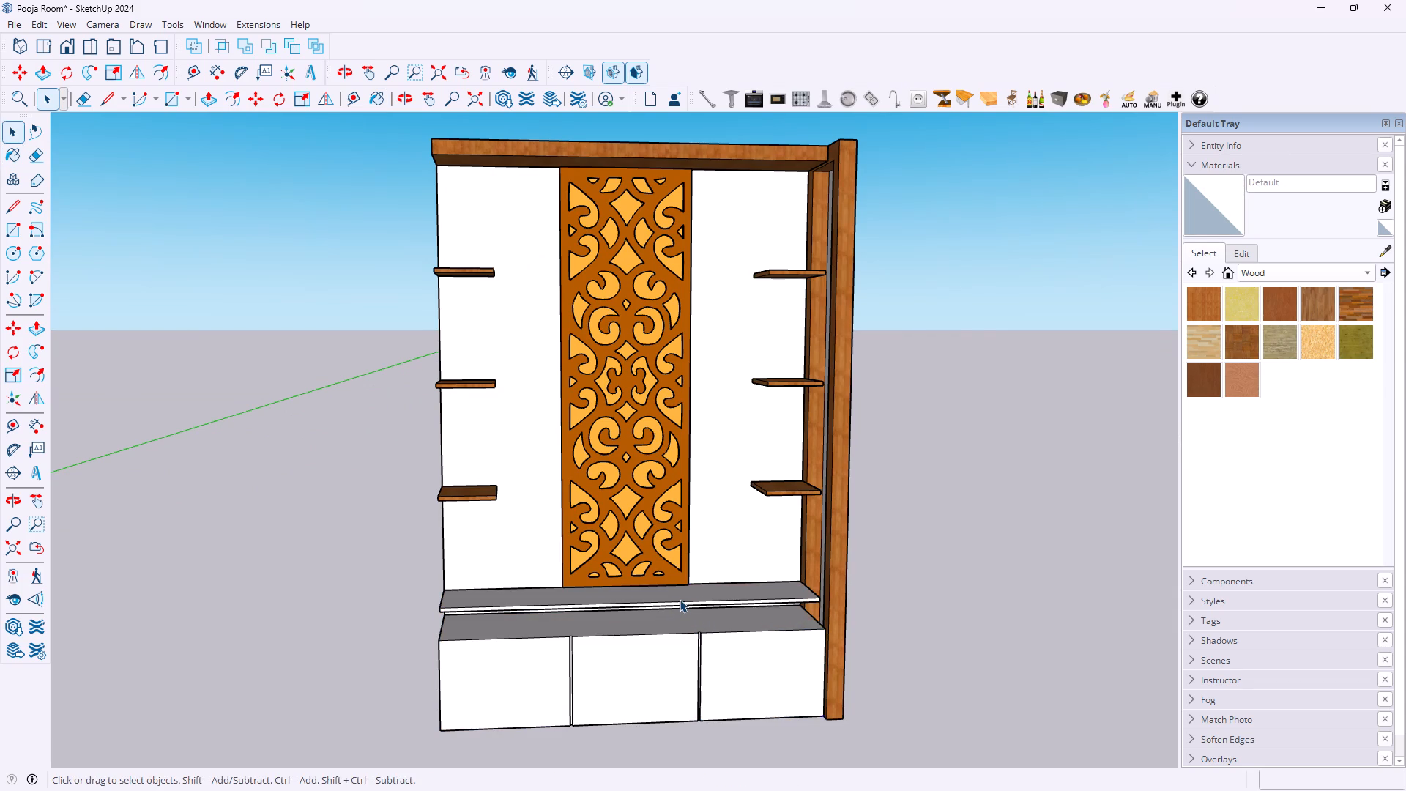
{"action": "left_click", "coordinate": [680, 599]}
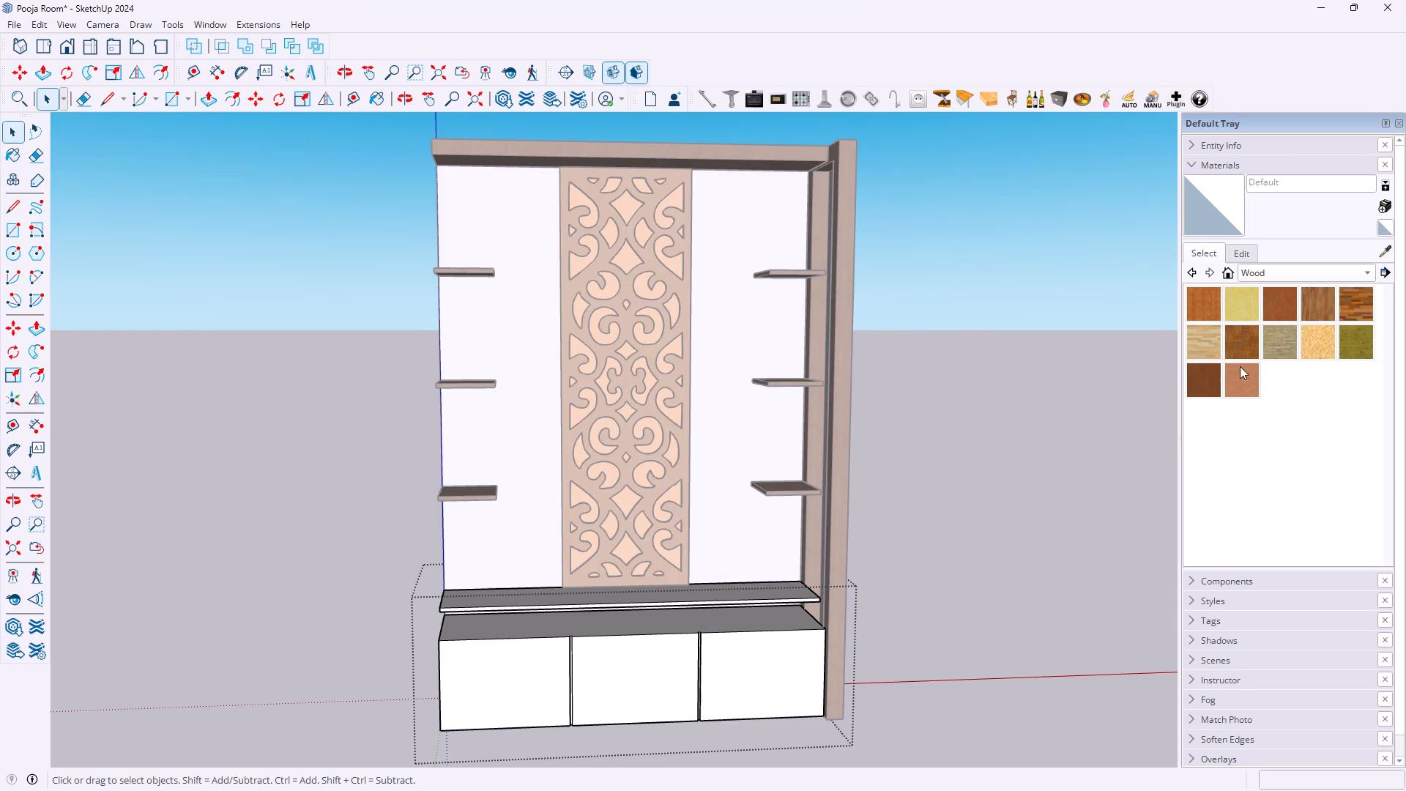
{"action": "left_click", "coordinate": [1320, 340]}
{"action": "left_click", "coordinate": [732, 596]}
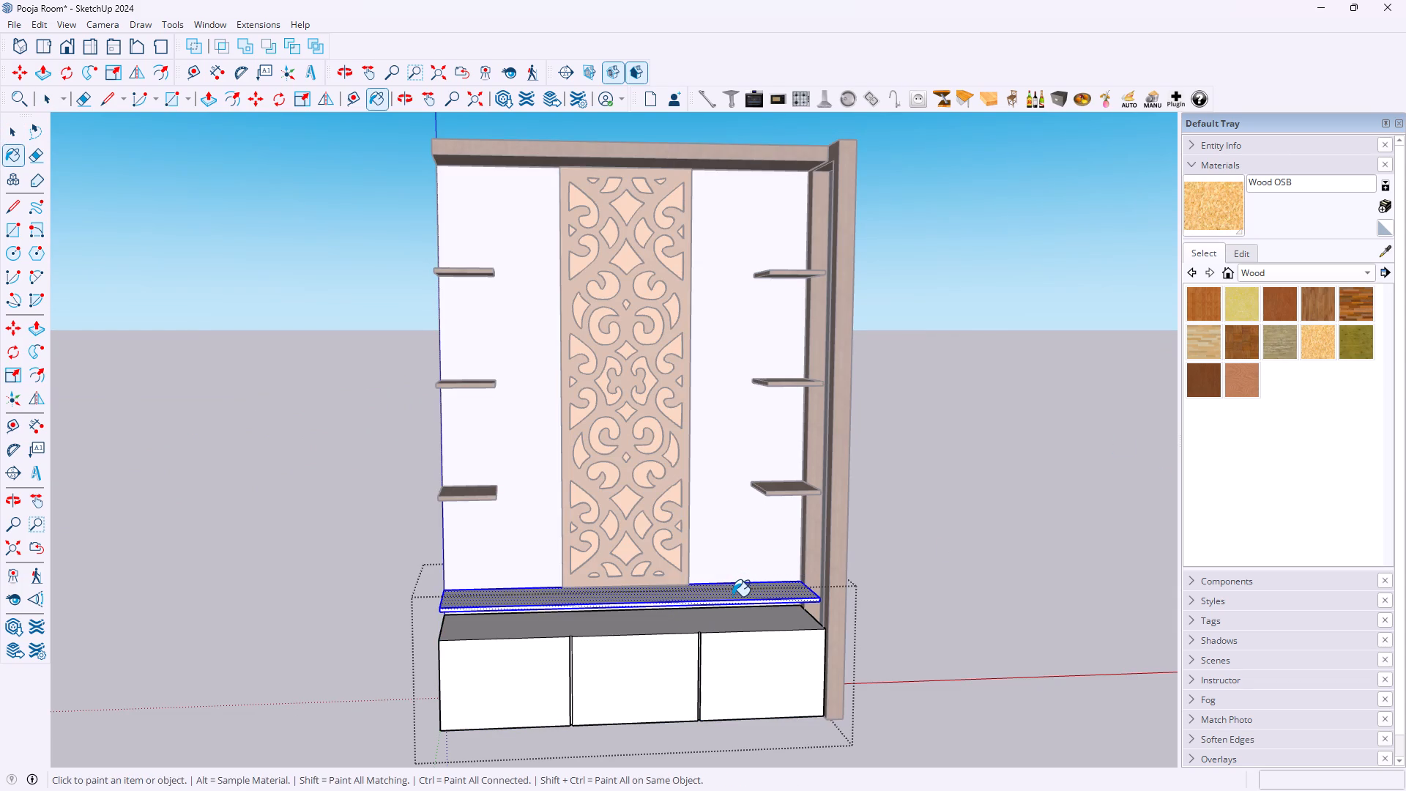
{"action": "key", "text": "space"}
{"action": "left_click", "coordinate": [1003, 556]}
Unhide all hidden objects in the model, including the Ganesha idol on the ledge.
{"action": "middle_click_drag", "start_coordinate": [985, 587], "coordinate": [983, 583]}
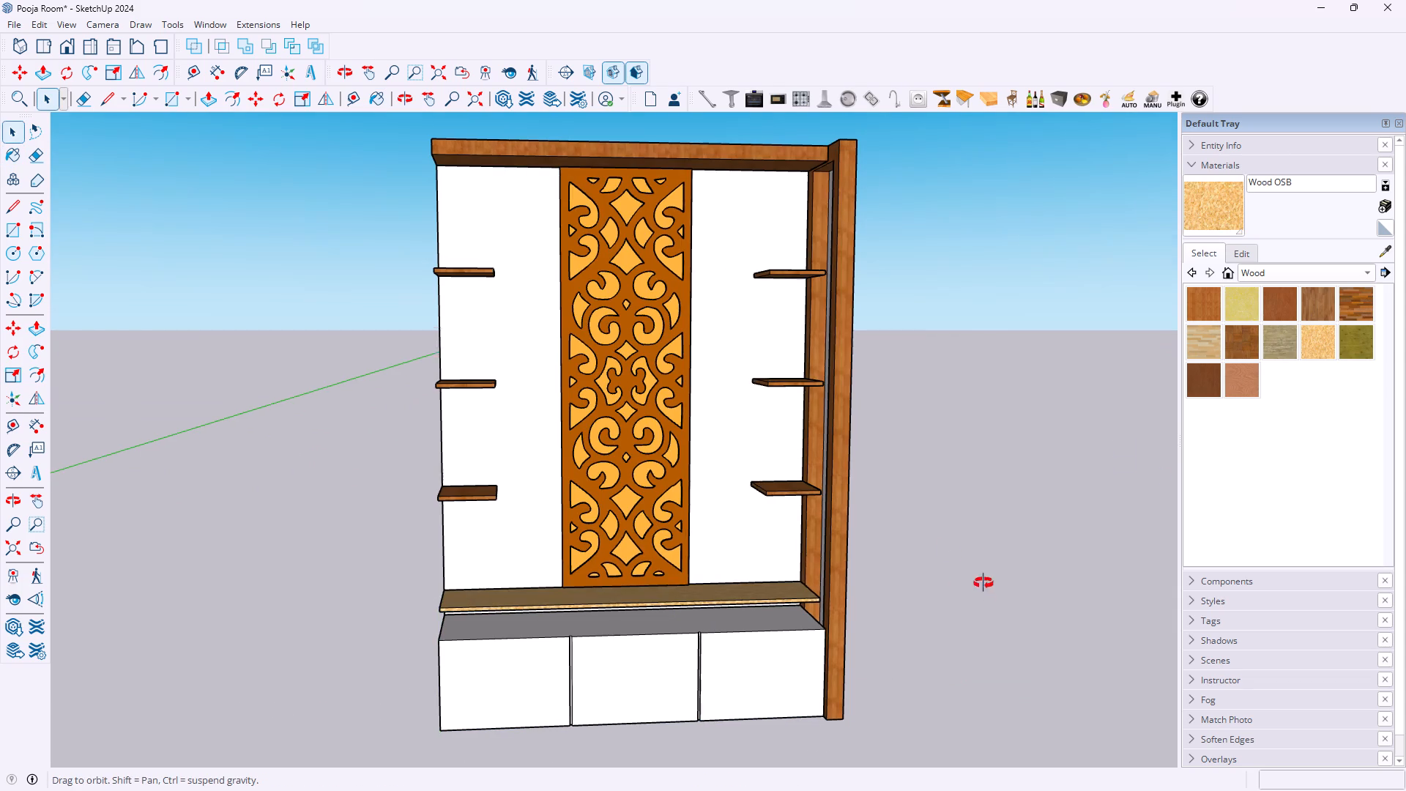
{"action": "middle_click_drag", "start_coordinate": [983, 583], "coordinate": [953, 554]}
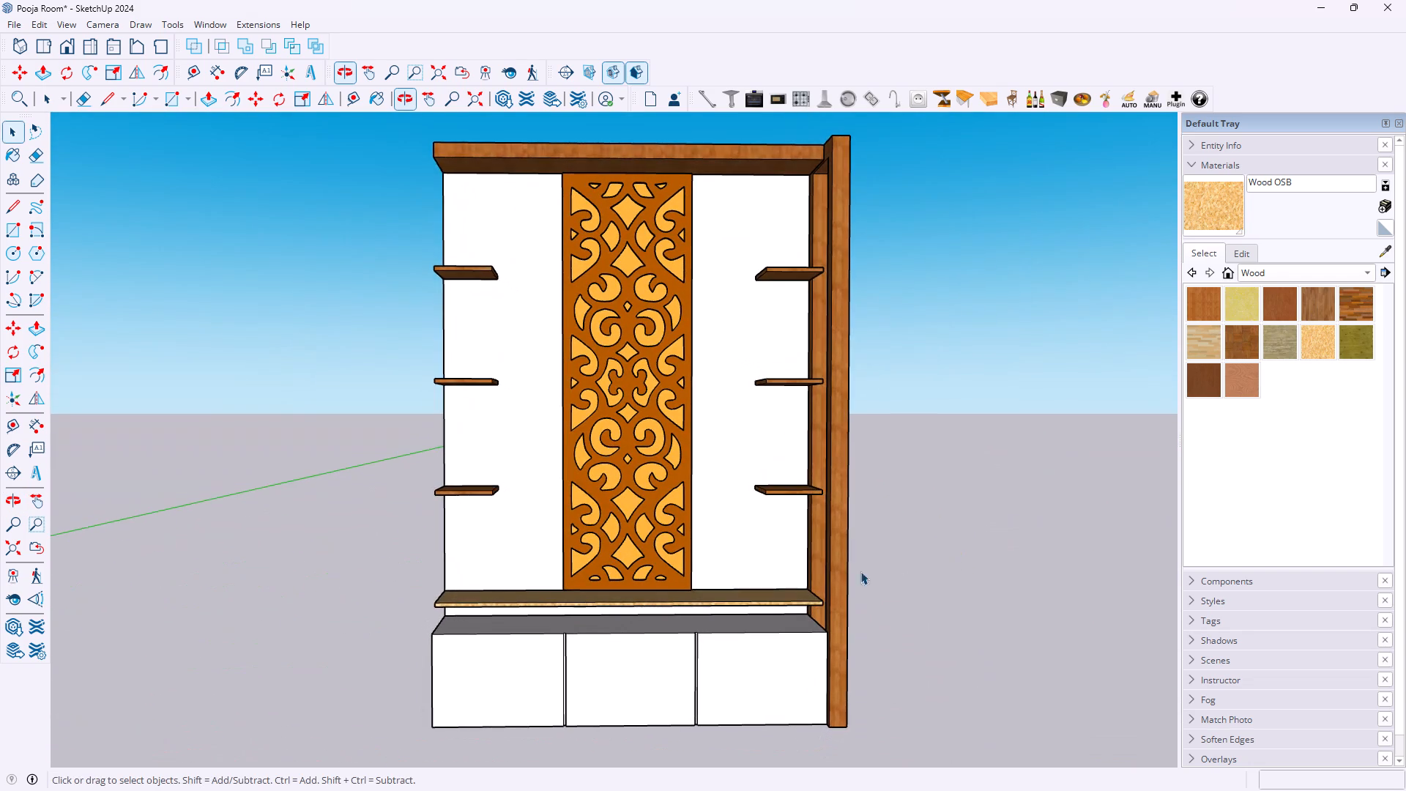
{"action": "scroll", "coordinate": [818, 582], "scroll_direction": "down", "scroll_amount": 1}
{"action": "scroll", "coordinate": [789, 566], "scroll_direction": "up", "scroll_amount": 2}
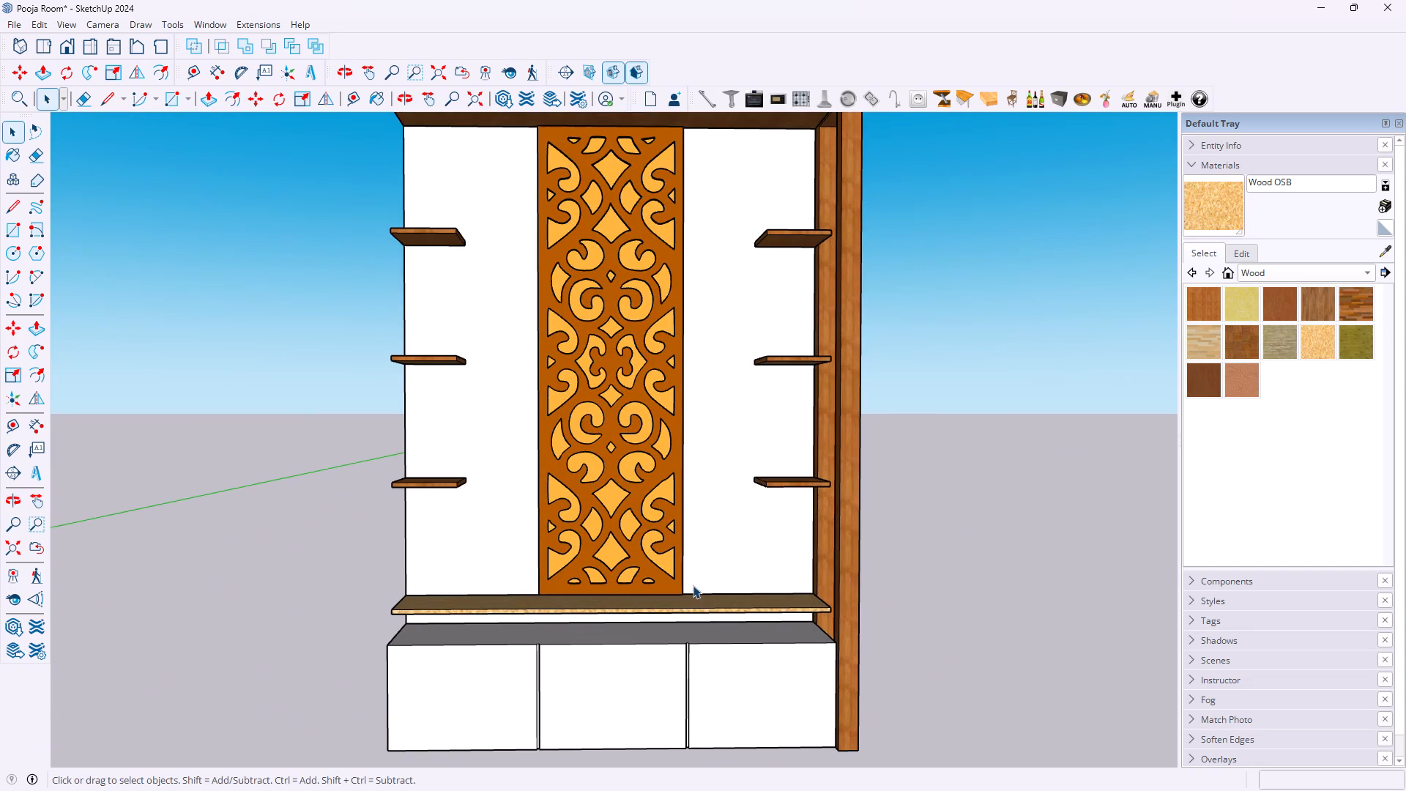
{"action": "scroll", "coordinate": [693, 585], "scroll_direction": "down", "scroll_amount": 3}
{"action": "middle_click_drag", "start_coordinate": [681, 573], "coordinate": [657, 567]}
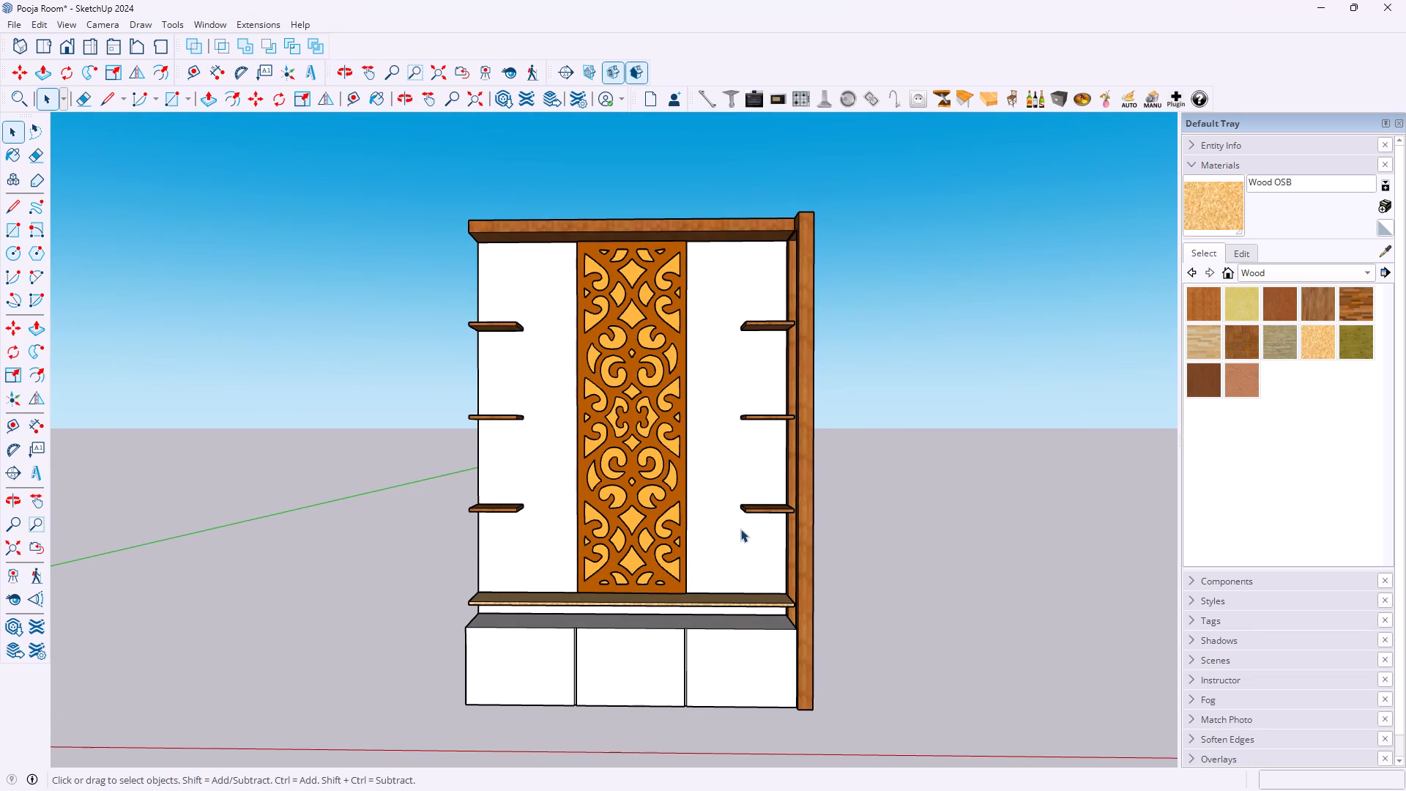
{"action": "left_click", "coordinate": [11, 24]}
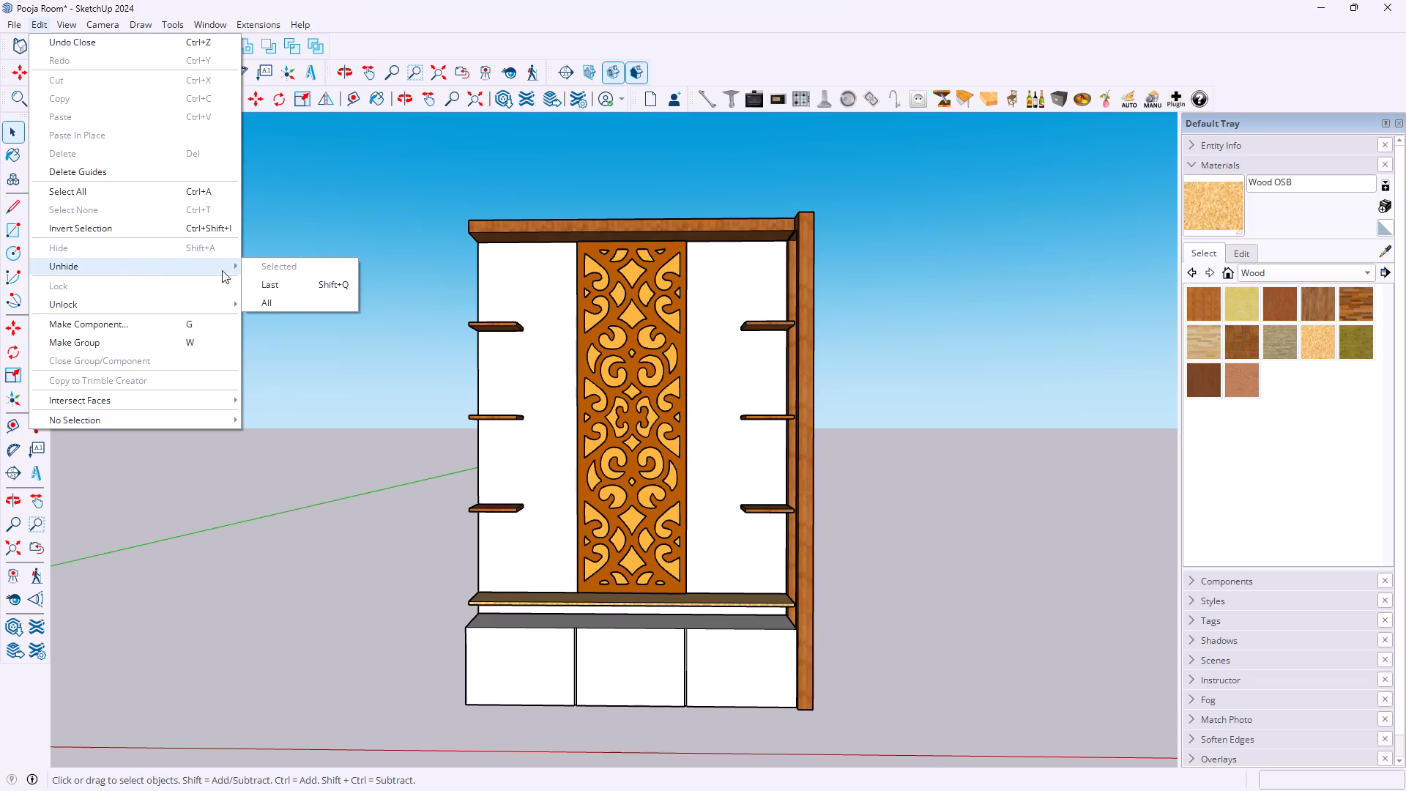
{"action": "left_click", "coordinate": [275, 299]}
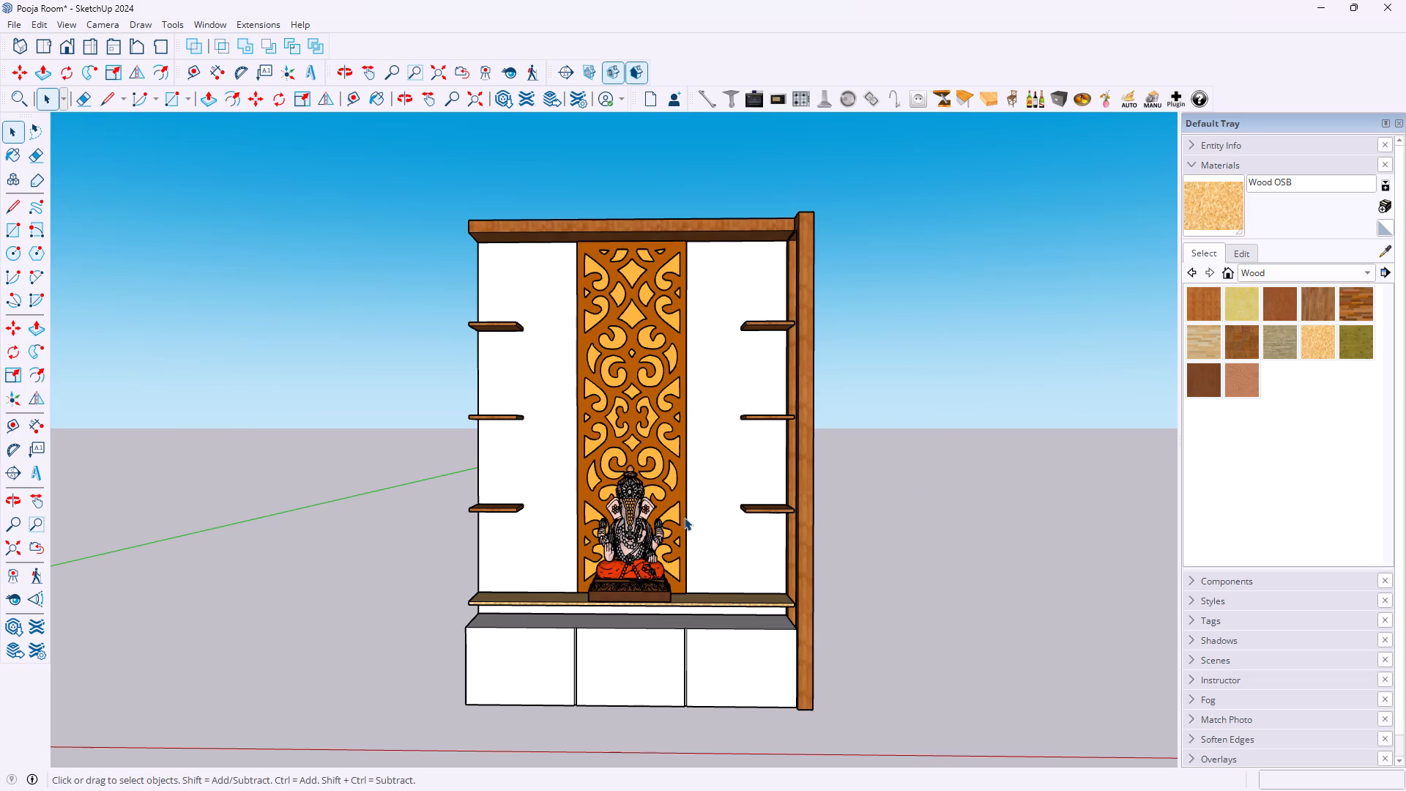
Recolour the lattice panel behind the Ganesha idol with the grey Color M03, leaving its backing as it is.
{"action": "middle_click_drag", "start_coordinate": [677, 519], "coordinate": [370, 532]}
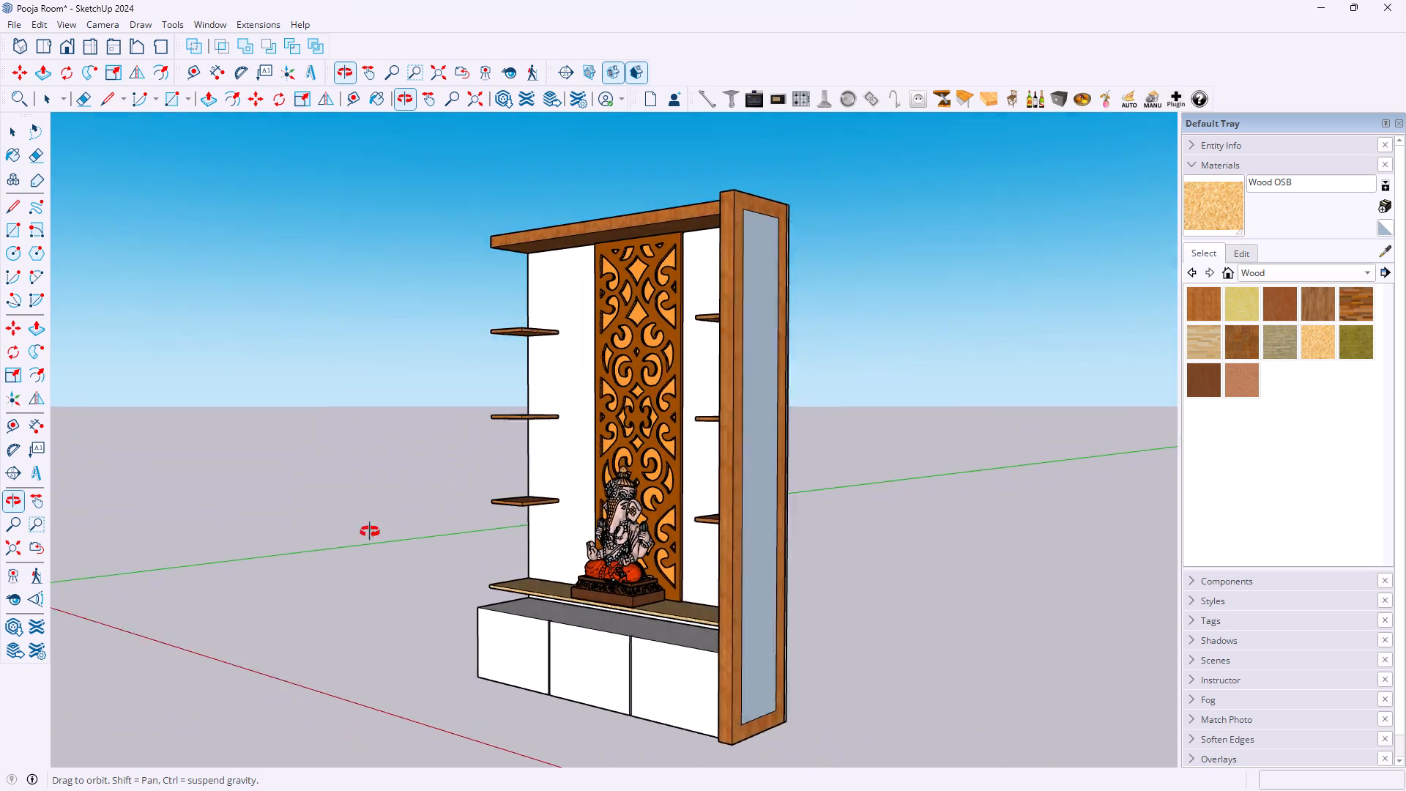
{"action": "middle_click_drag", "start_coordinate": [370, 532], "coordinate": [686, 559]}
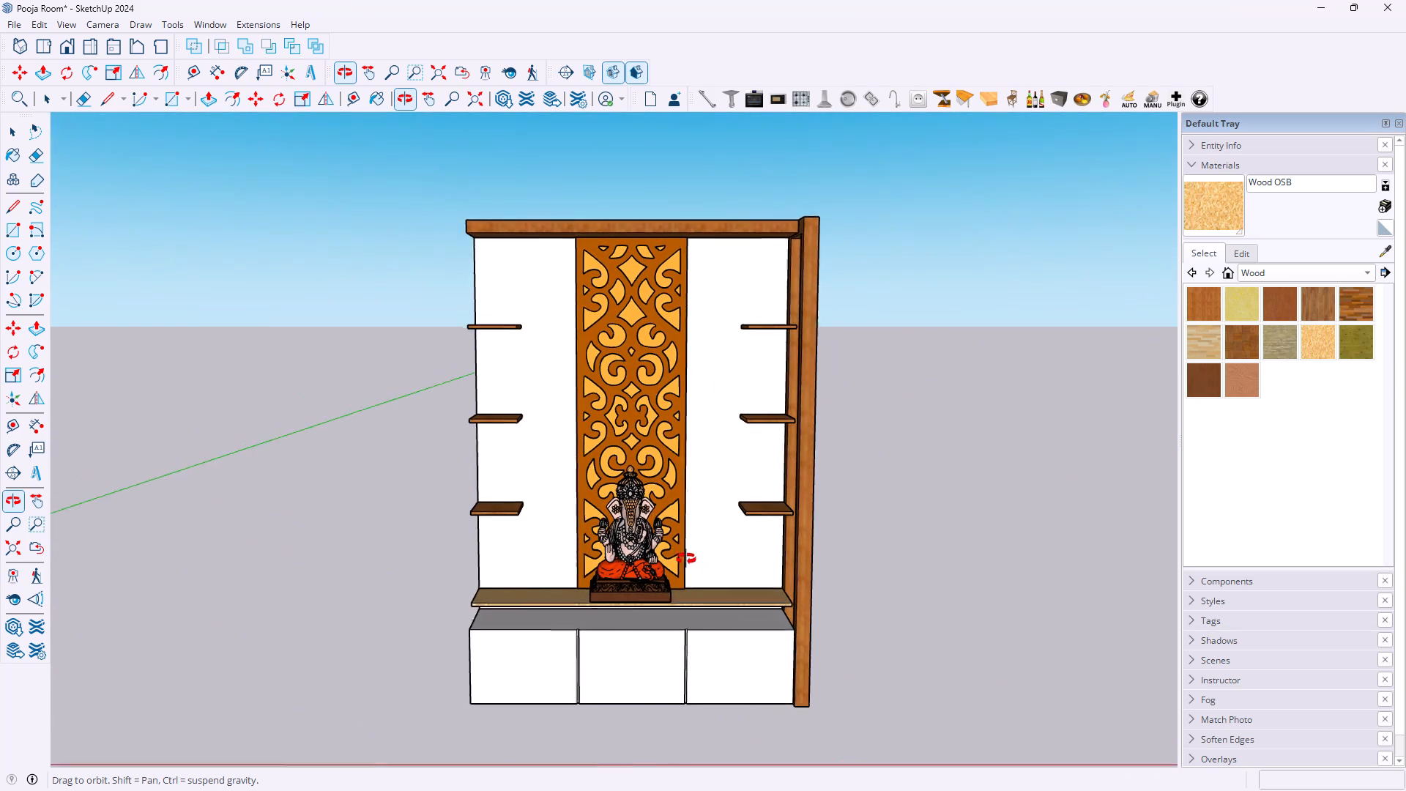
{"action": "middle_click_drag", "start_coordinate": [686, 559], "coordinate": [688, 545]}
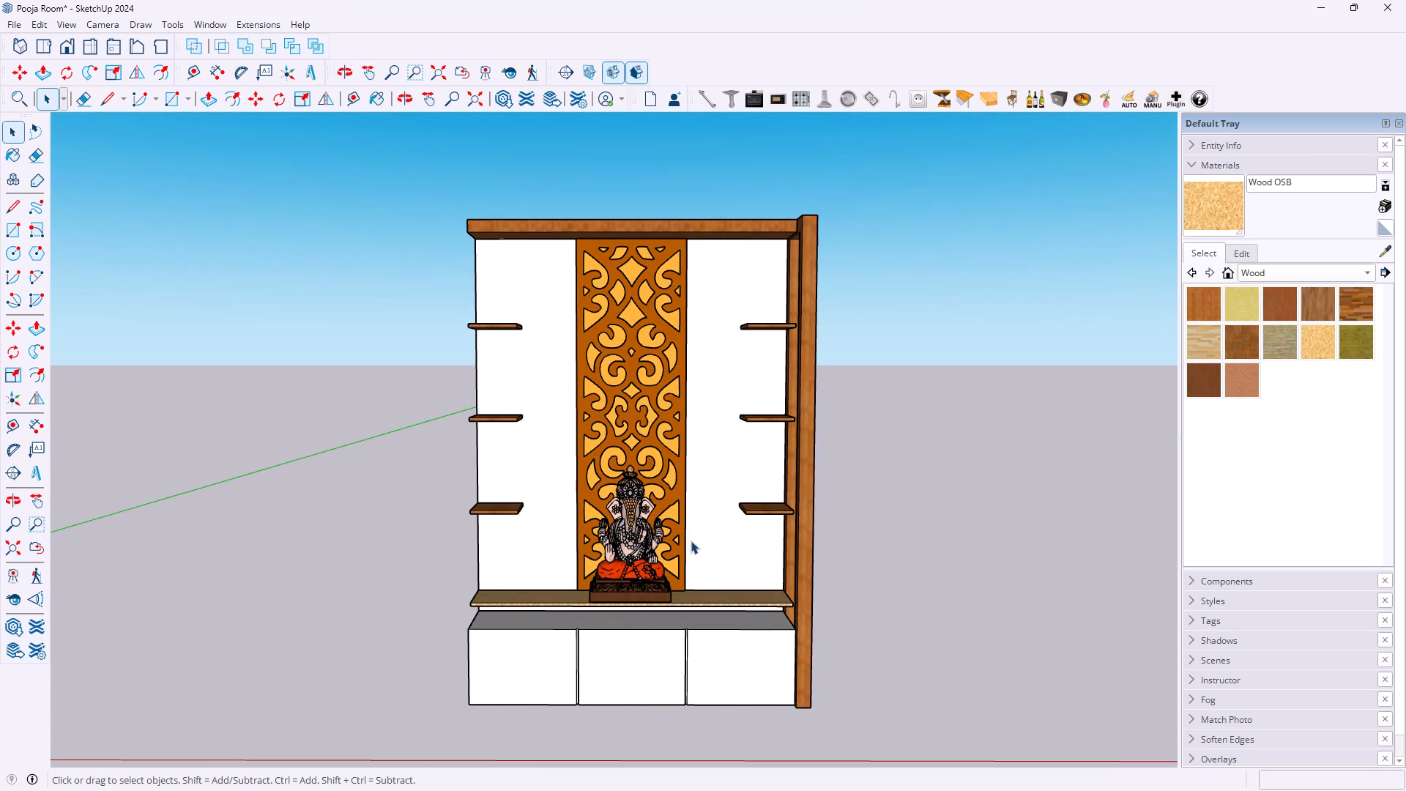
{"action": "scroll", "coordinate": [657, 552], "scroll_direction": "up", "scroll_amount": 12}
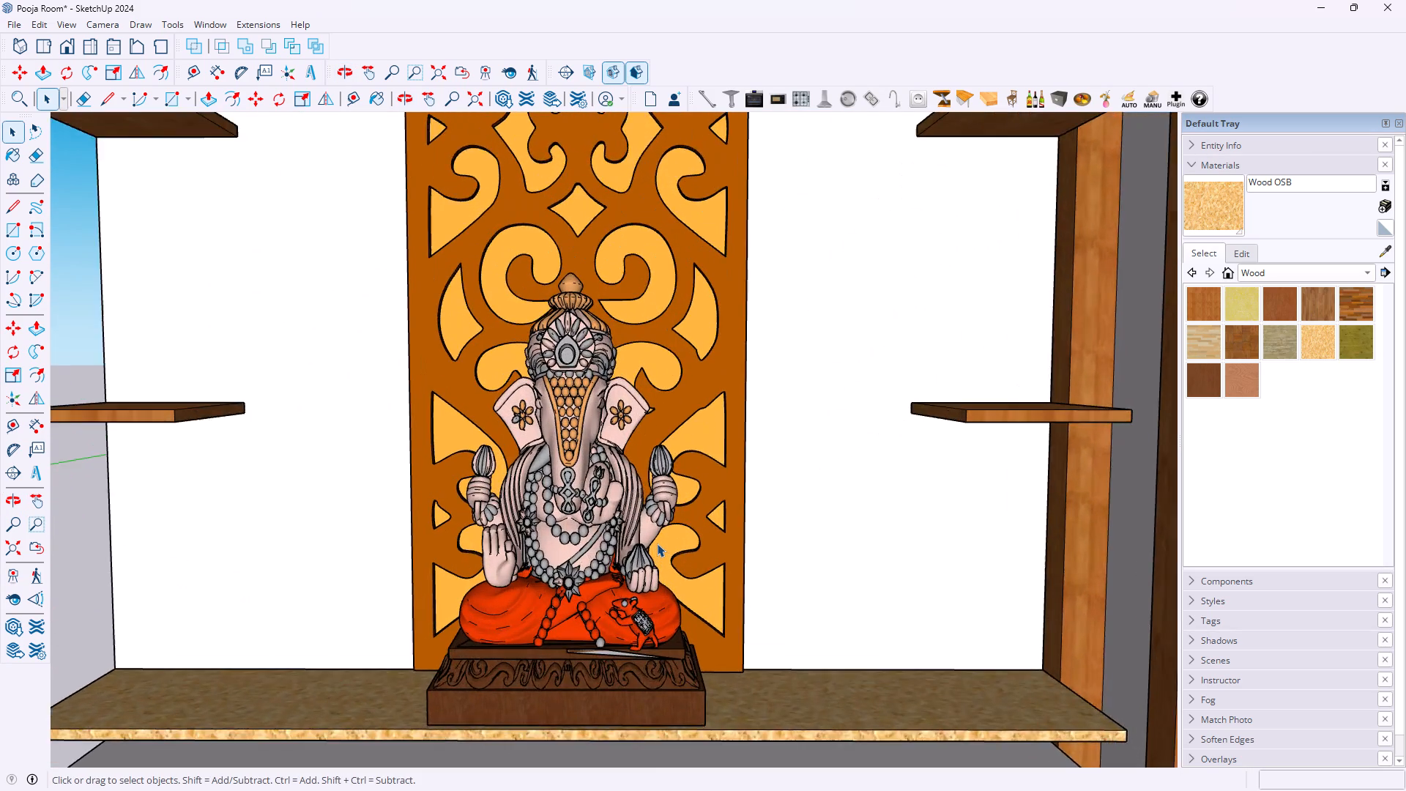
{"action": "scroll", "coordinate": [657, 543], "scroll_direction": "up", "scroll_amount": 3}
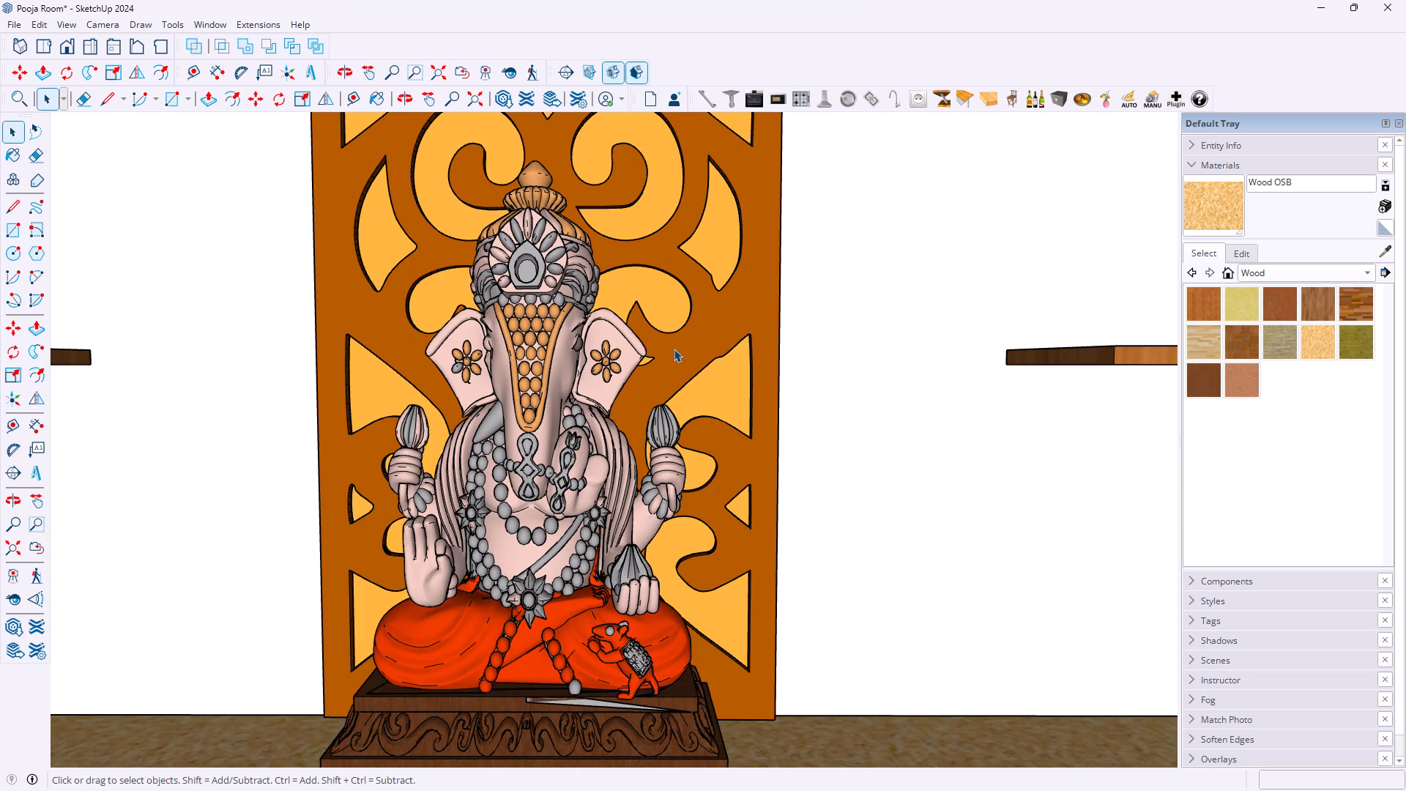
{"action": "left_click", "coordinate": [675, 349]}
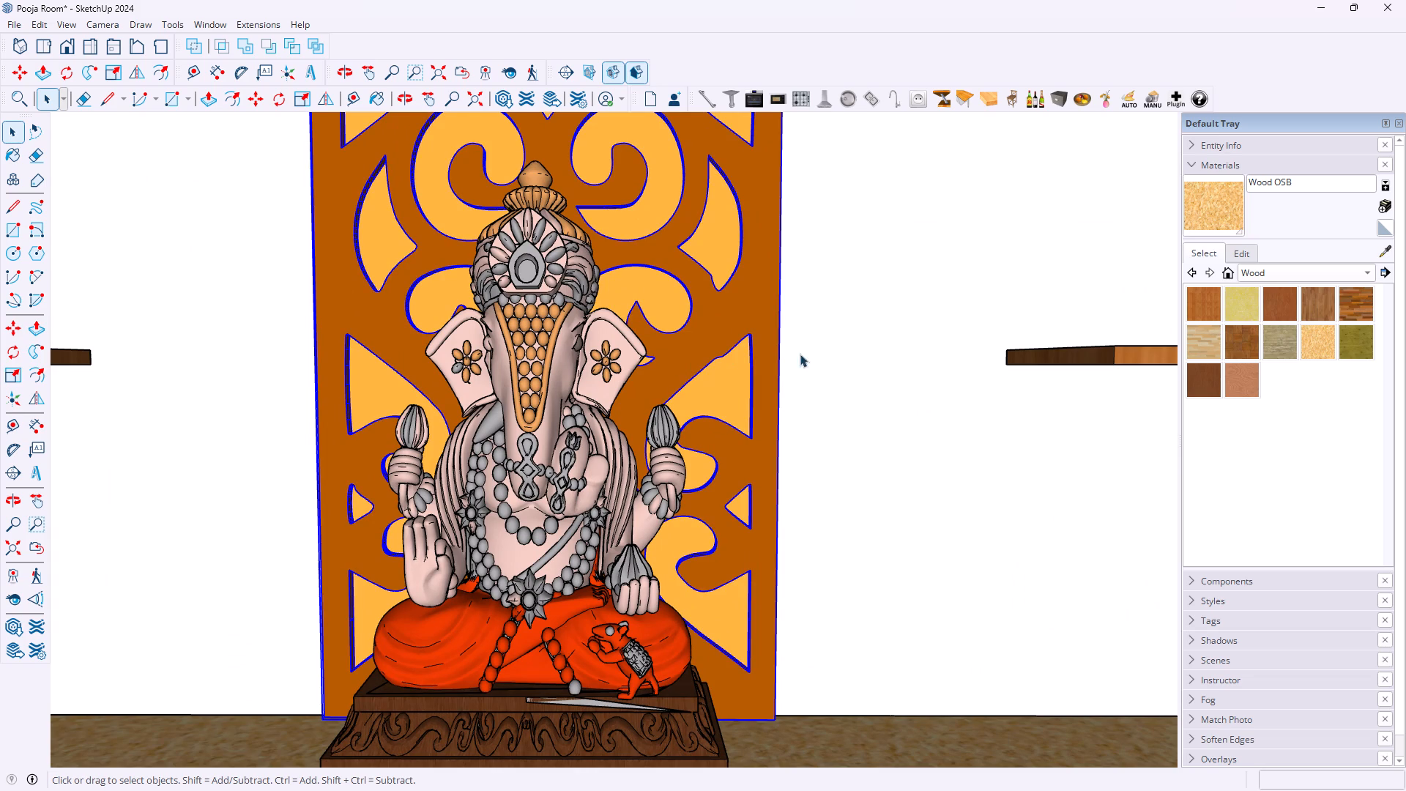
{"action": "left_click", "coordinate": [1326, 275]}
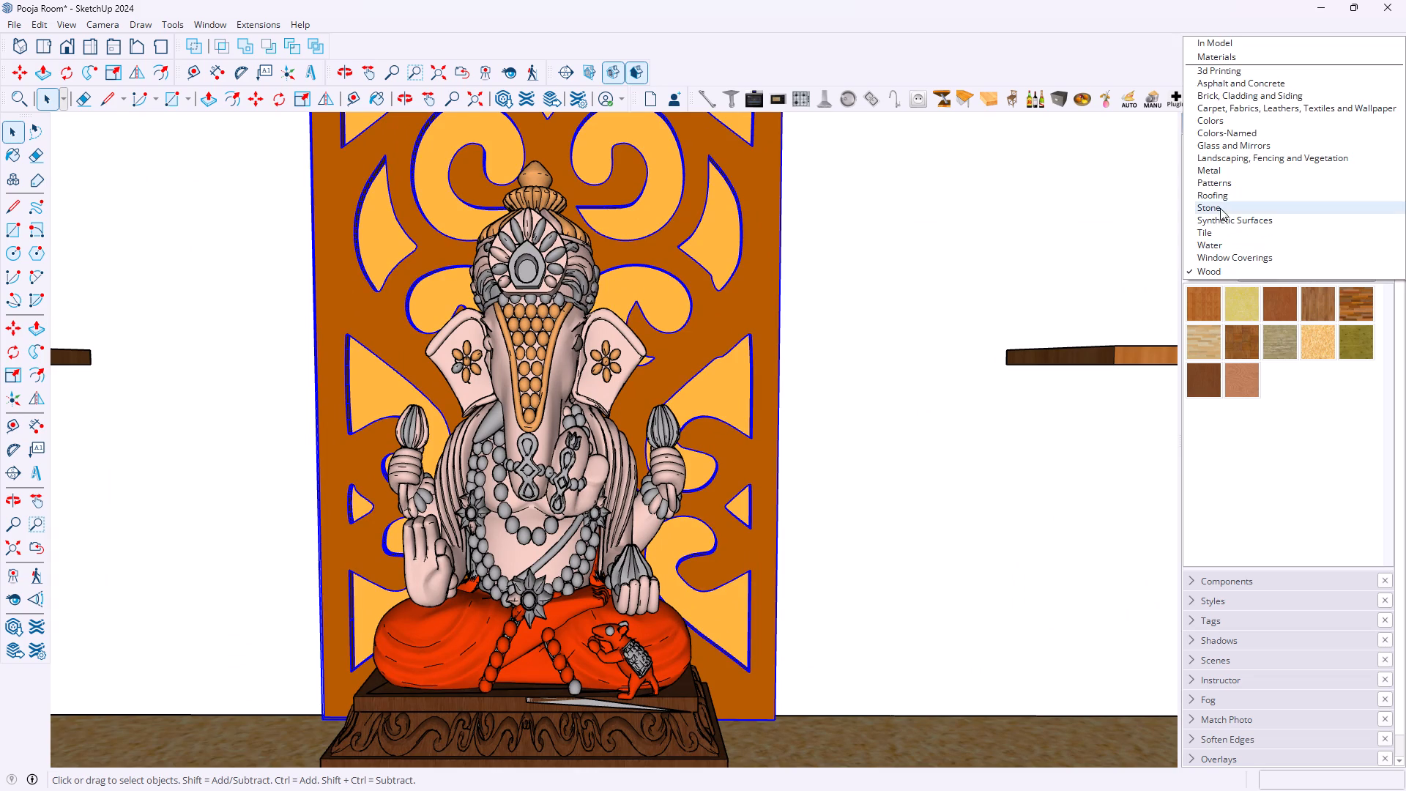
{"action": "left_click", "coordinate": [1242, 121]}
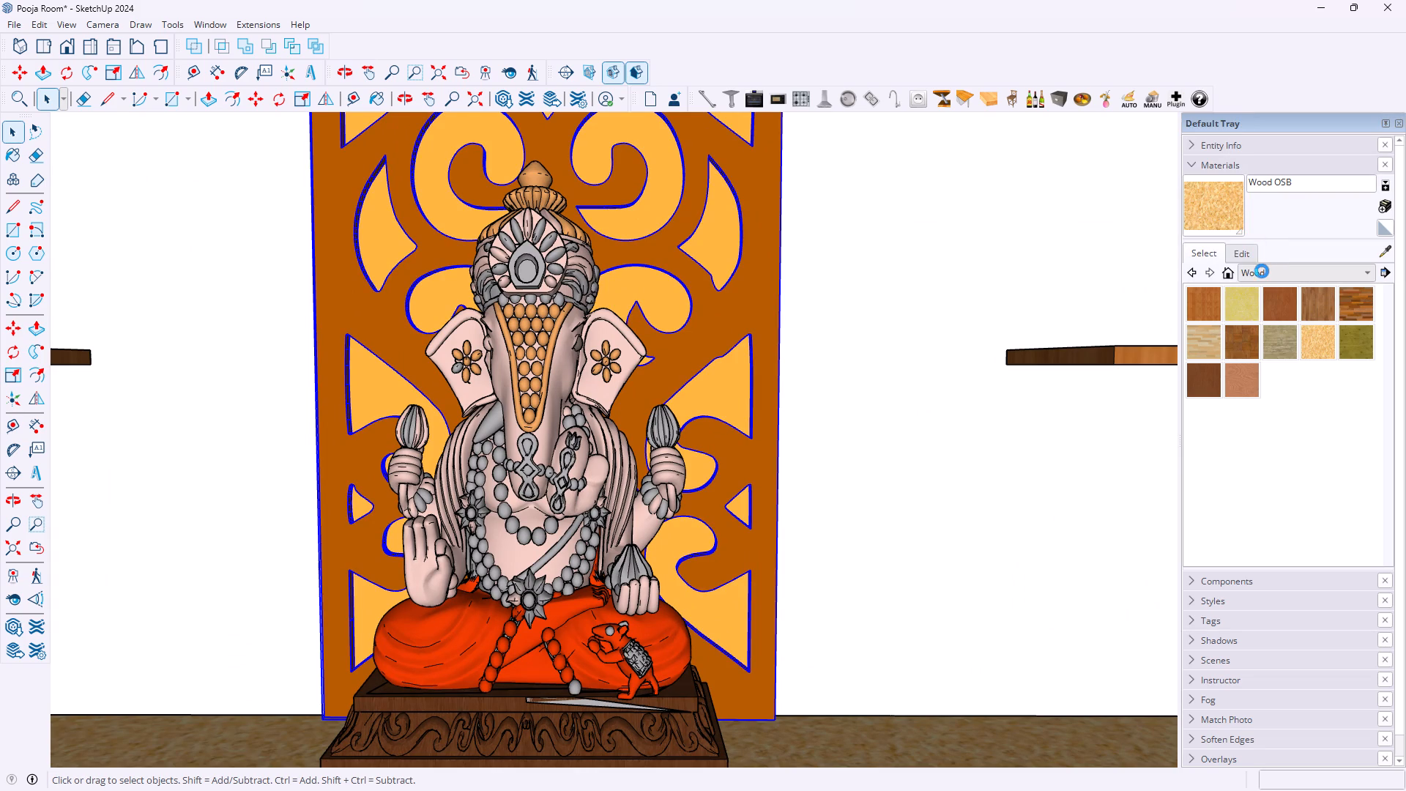
{"action": "scroll", "coordinate": [1263, 518], "scroll_direction": "down", "scroll_amount": 3}
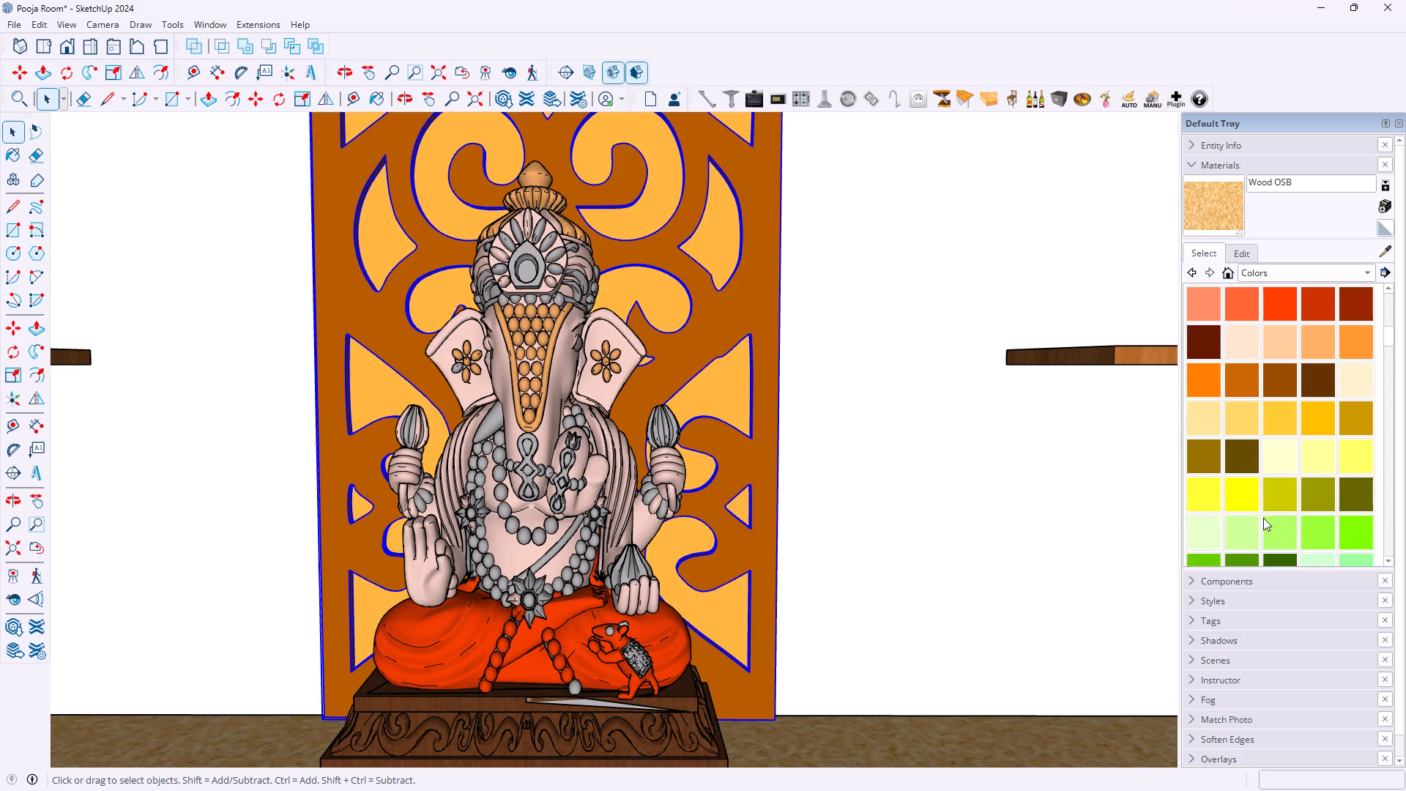
{"action": "scroll", "coordinate": [1257, 508], "scroll_direction": "down", "scroll_amount": 6}
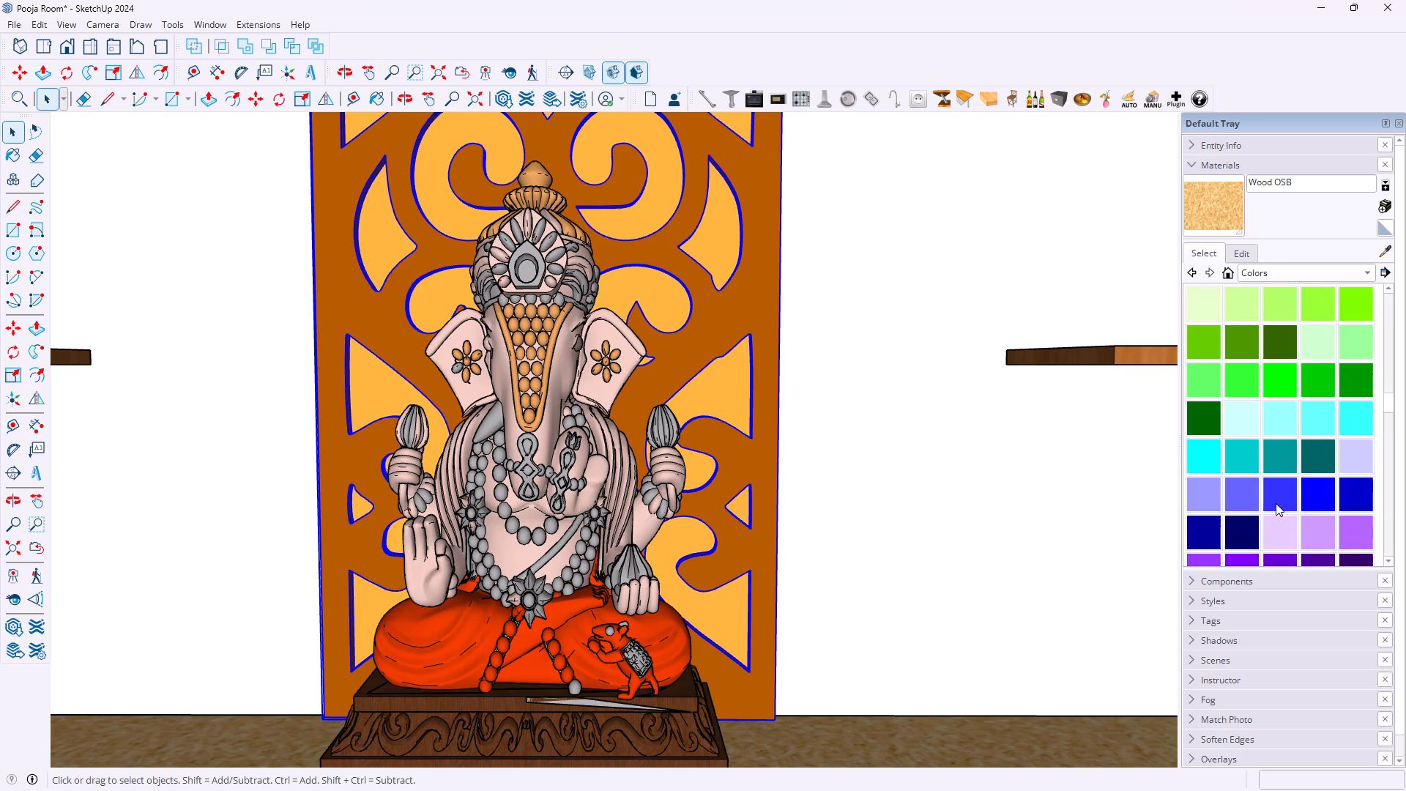
{"action": "scroll", "coordinate": [1276, 503], "scroll_direction": "down", "scroll_amount": 6}
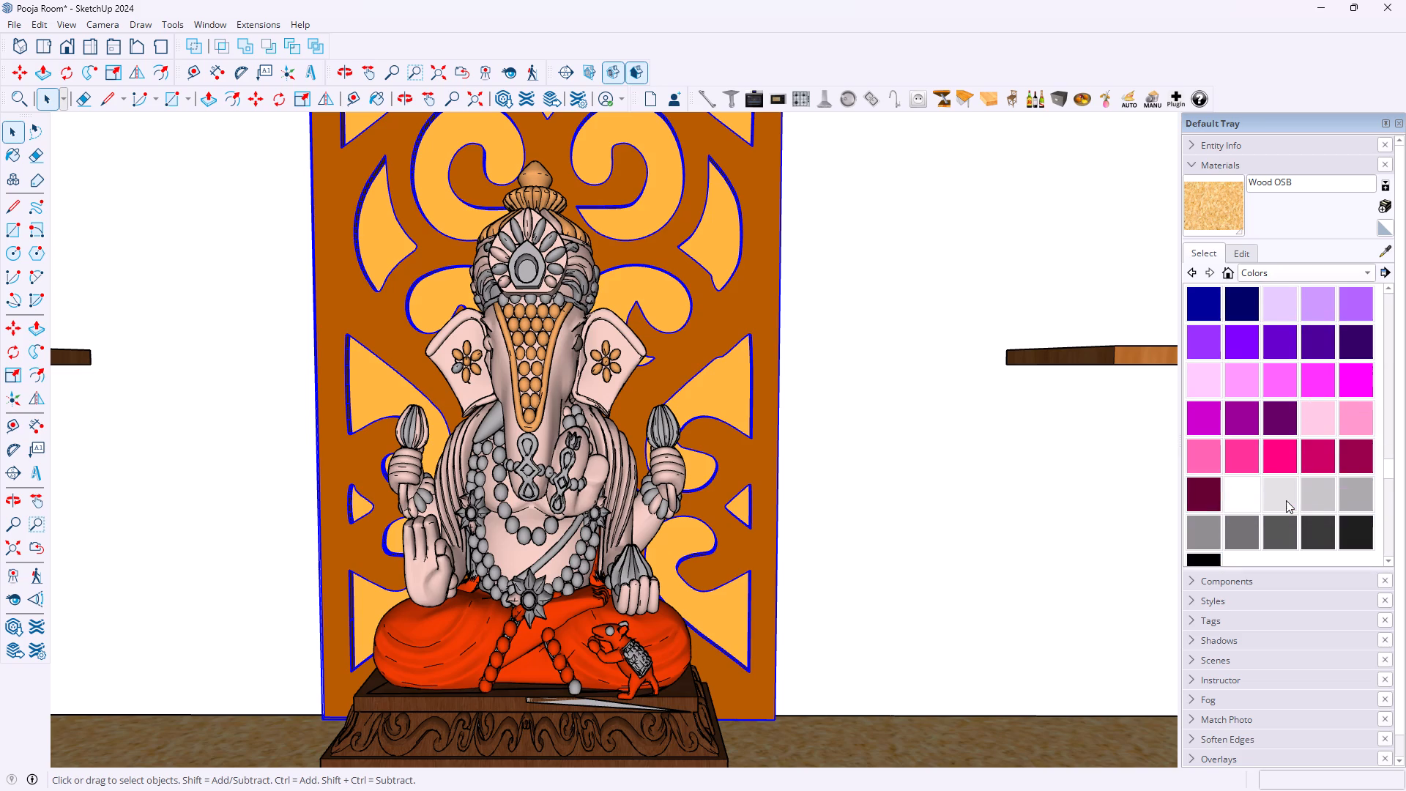
{"action": "scroll", "coordinate": [1290, 497], "scroll_direction": "down", "scroll_amount": 1}
{"action": "scroll", "coordinate": [1358, 458], "scroll_direction": "up", "scroll_amount": 2}
{"action": "scroll", "coordinate": [1358, 458], "scroll_direction": "down", "scroll_amount": 1}
{"action": "left_click", "coordinate": [1361, 501]}
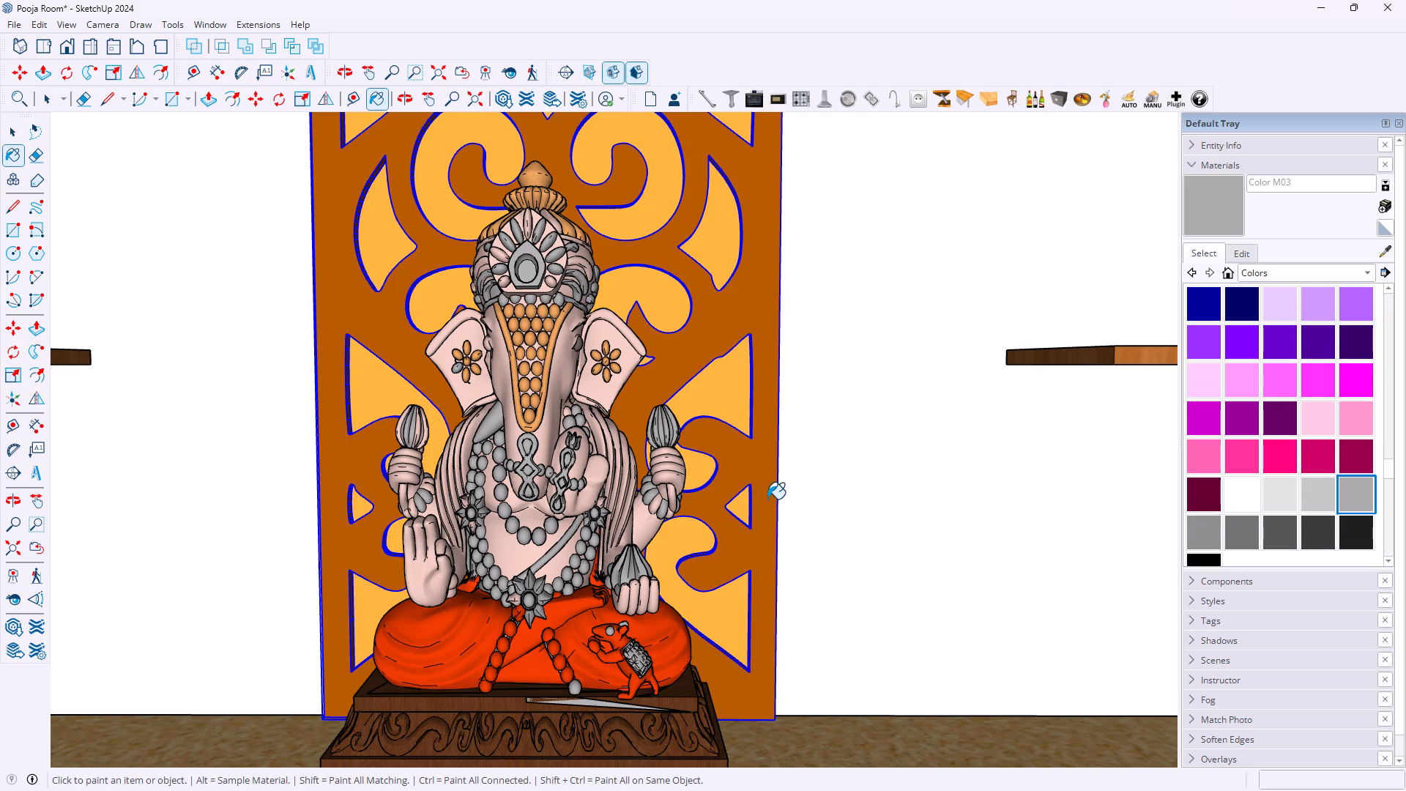
{"action": "left_click", "coordinate": [767, 499]}
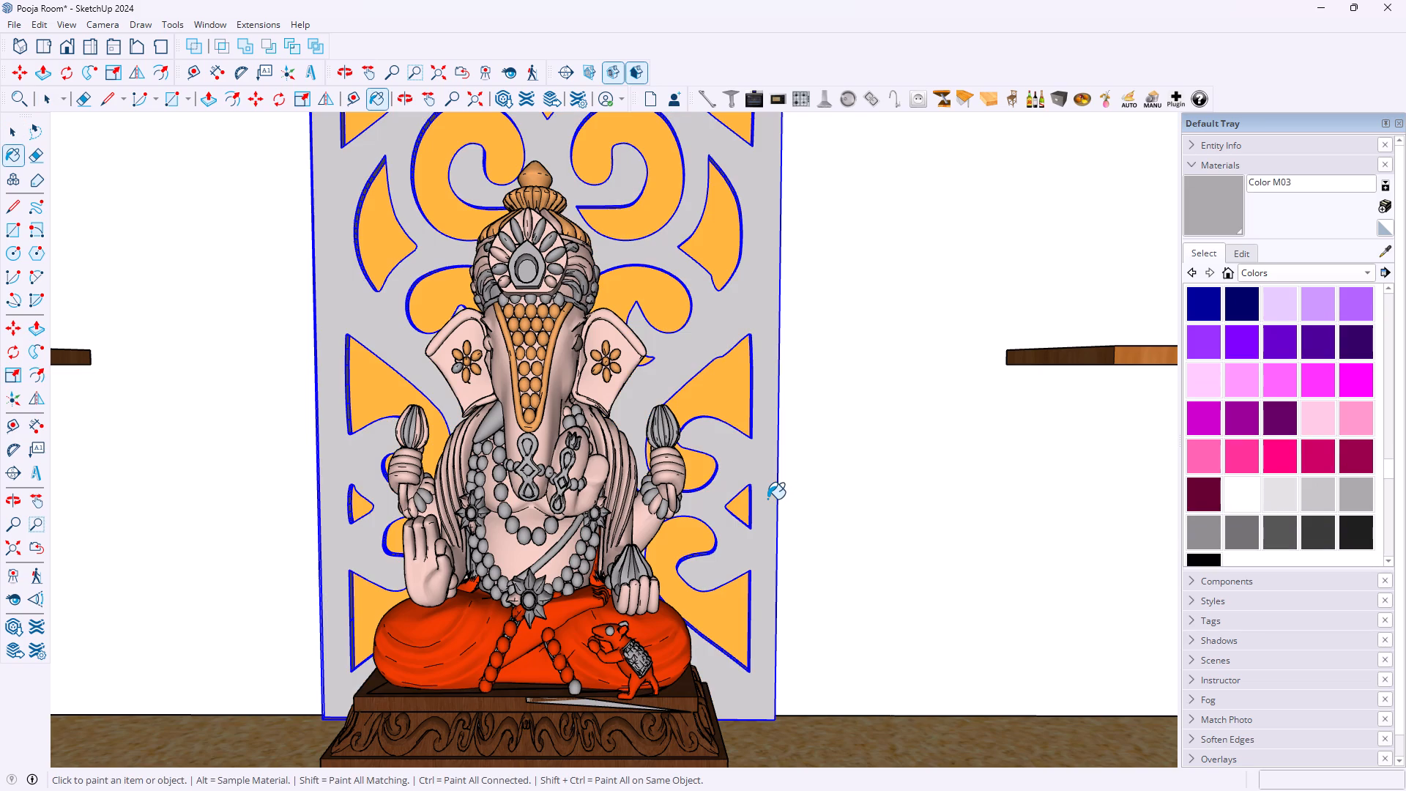
Examine the recoloured lattice behind the idol and within the whole unit.
{"action": "scroll", "coordinate": [767, 499], "scroll_direction": "down", "scroll_amount": 10}
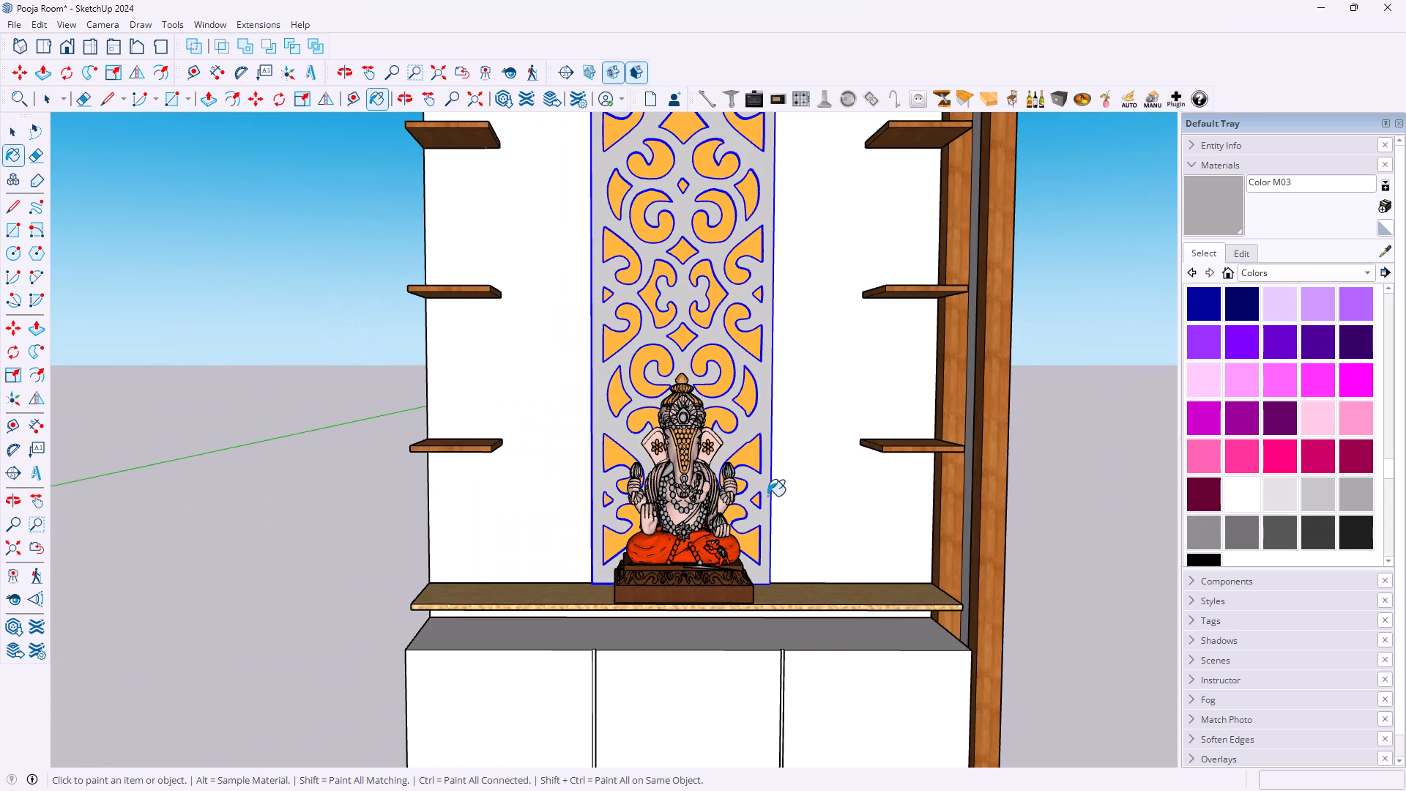
{"action": "key", "text": "space"}
{"action": "scroll", "coordinate": [1352, 448], "scroll_direction": "up", "scroll_amount": 16}
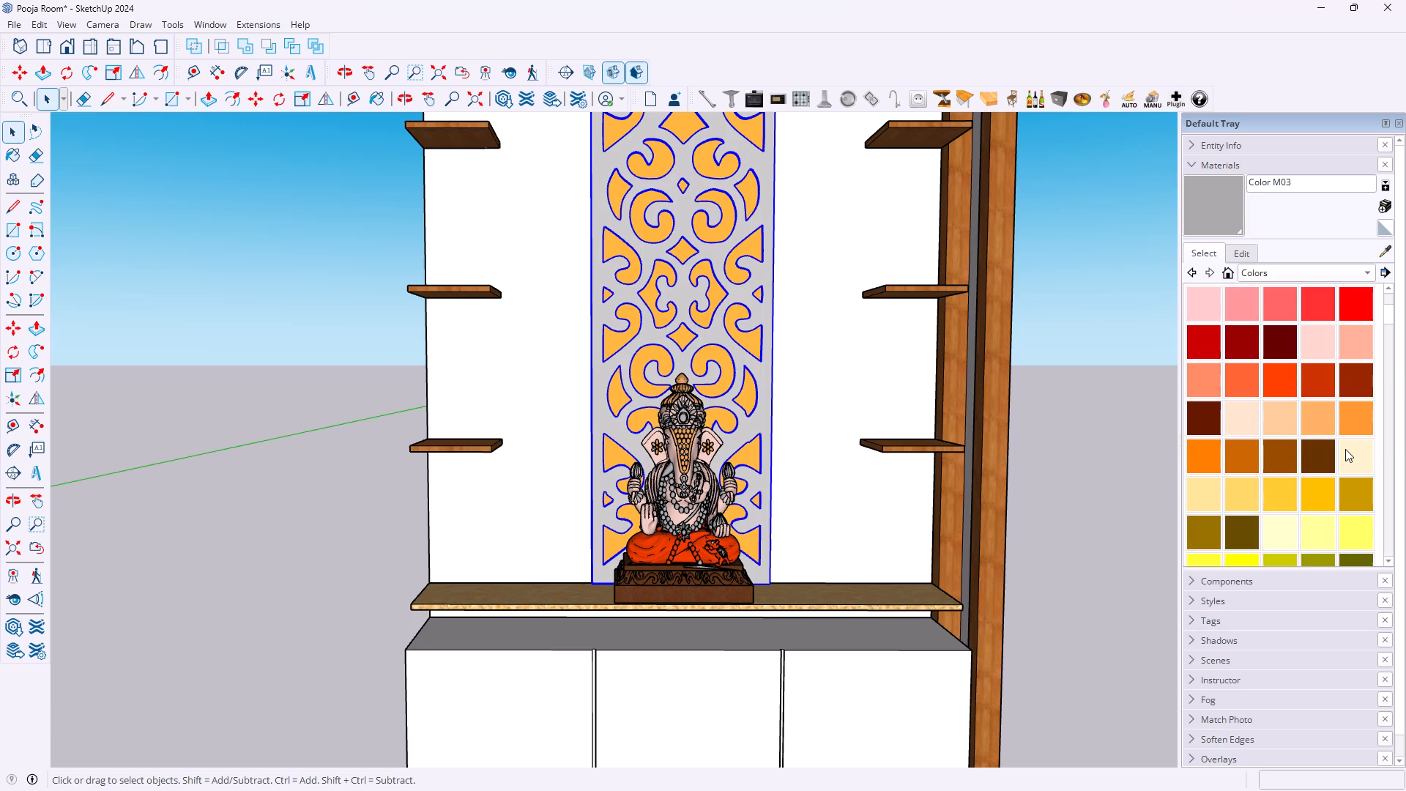
{"action": "left_click", "coordinate": [1037, 484]}
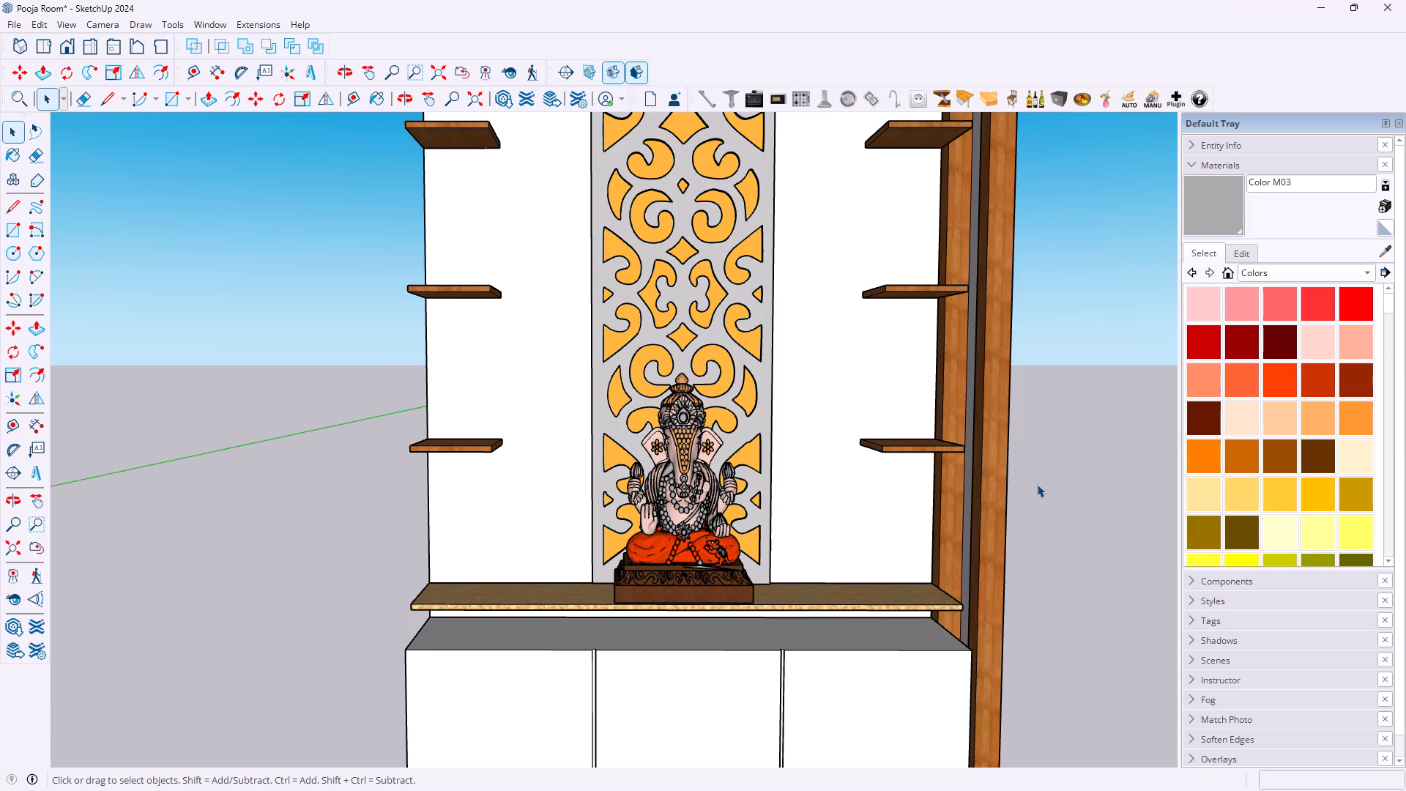
{"action": "middle_click_drag", "start_coordinate": [1011, 486], "coordinate": [964, 487]}
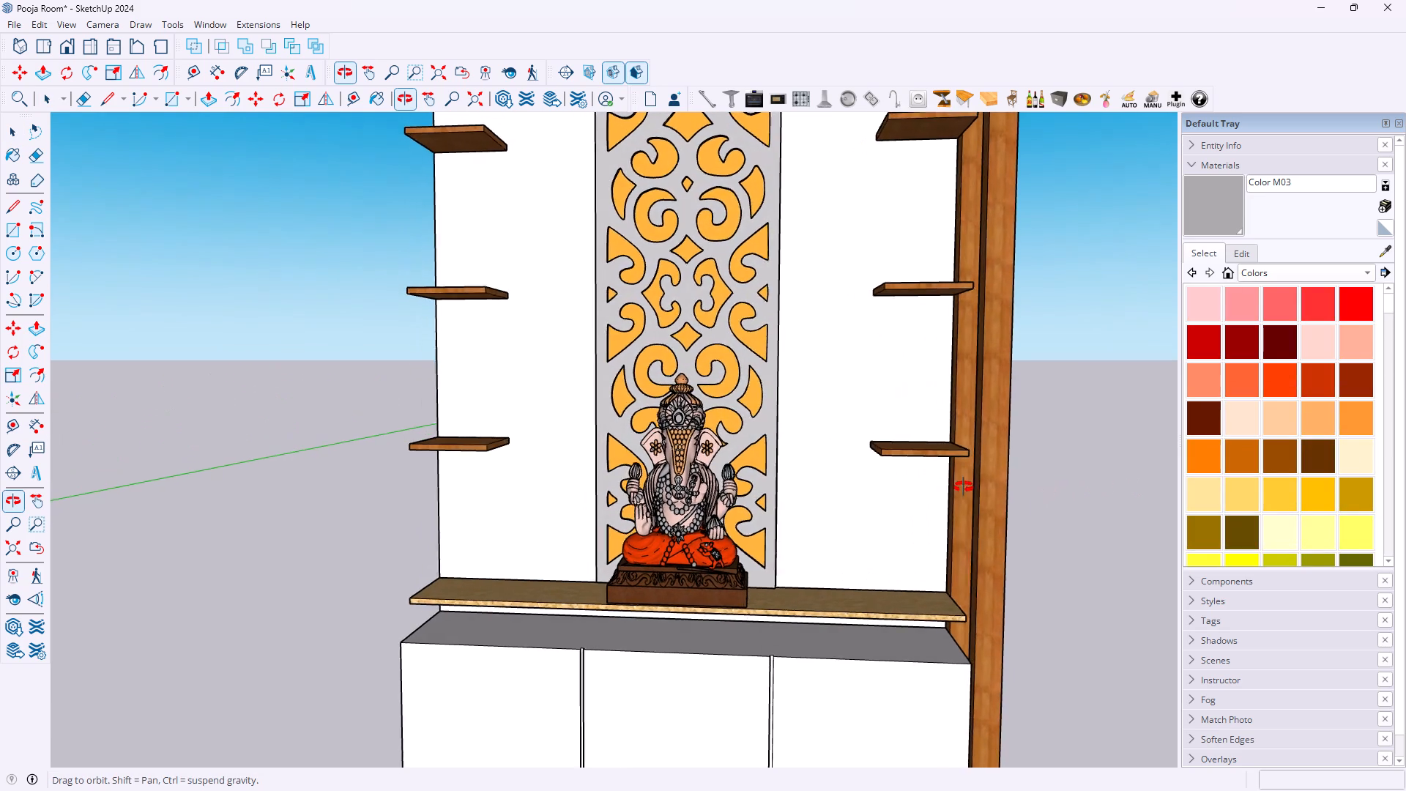
{"action": "middle_click_drag", "start_coordinate": [964, 487], "coordinate": [967, 486]}
{"action": "scroll", "coordinate": [821, 448], "scroll_direction": "down", "scroll_amount": 5}
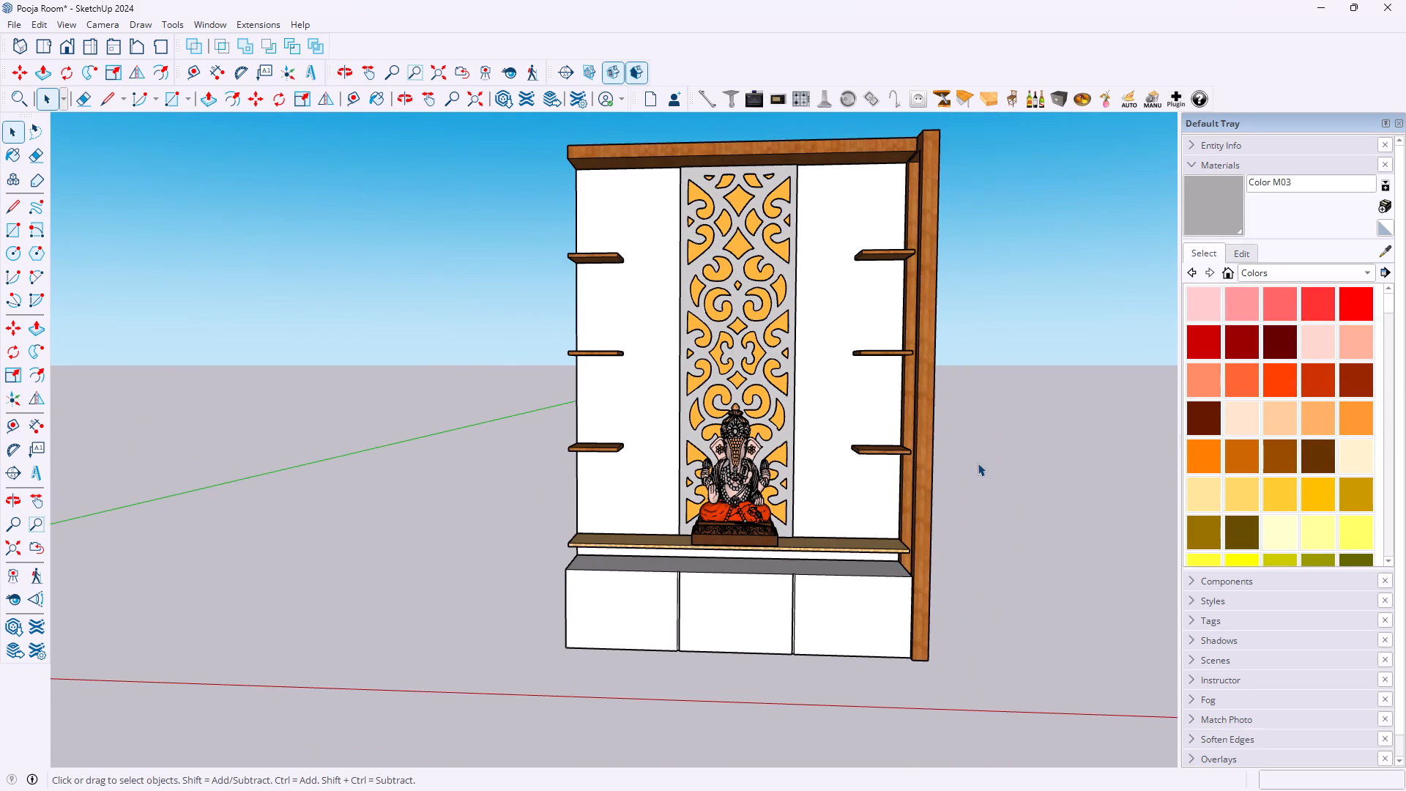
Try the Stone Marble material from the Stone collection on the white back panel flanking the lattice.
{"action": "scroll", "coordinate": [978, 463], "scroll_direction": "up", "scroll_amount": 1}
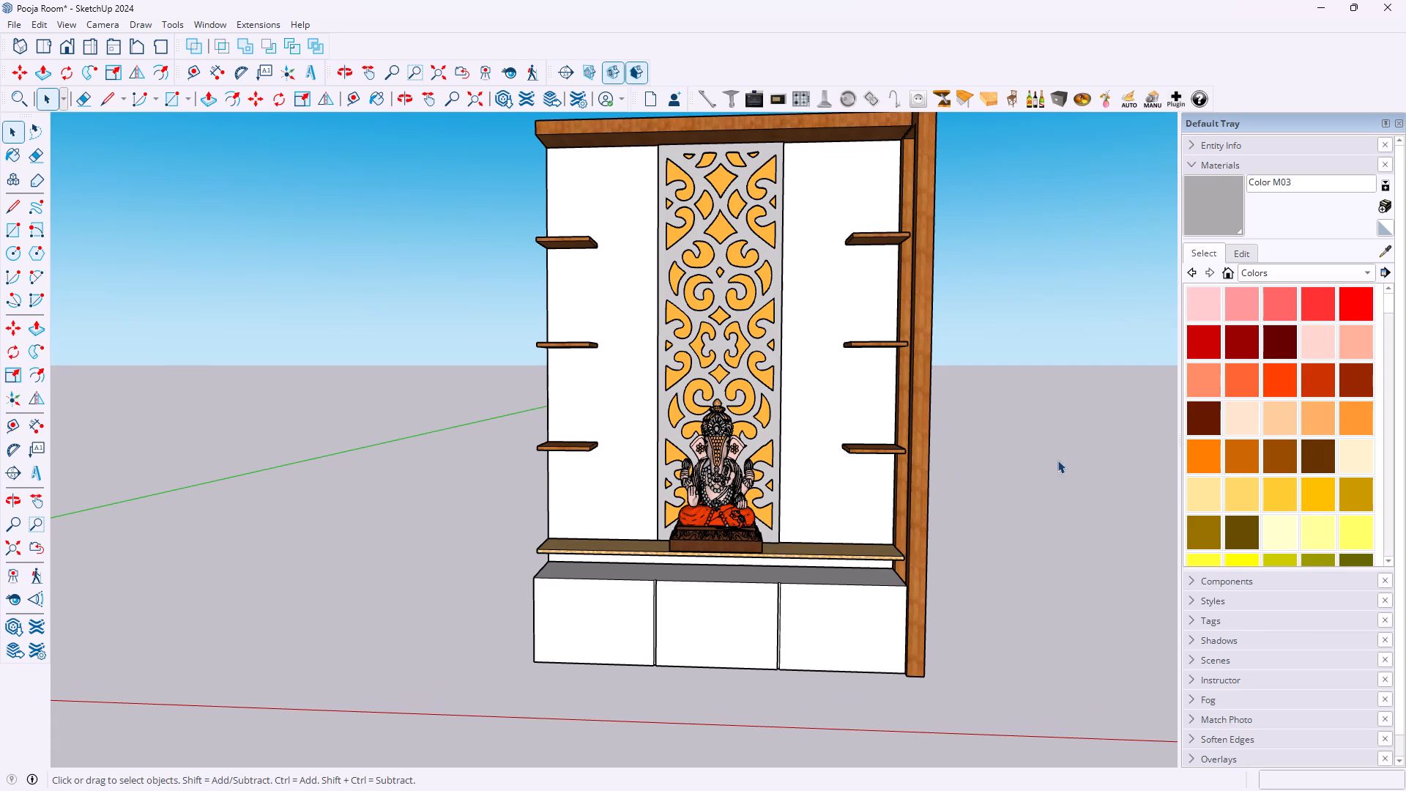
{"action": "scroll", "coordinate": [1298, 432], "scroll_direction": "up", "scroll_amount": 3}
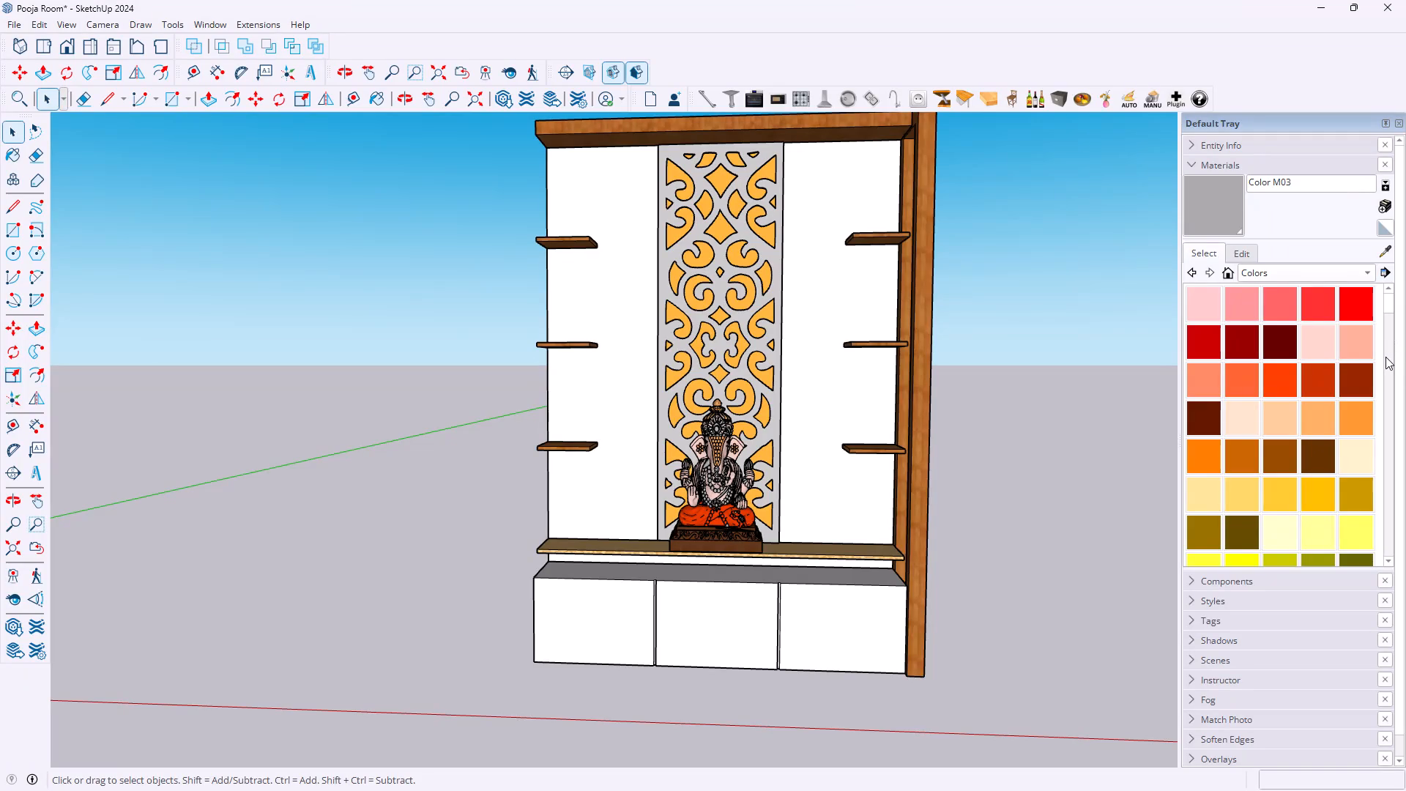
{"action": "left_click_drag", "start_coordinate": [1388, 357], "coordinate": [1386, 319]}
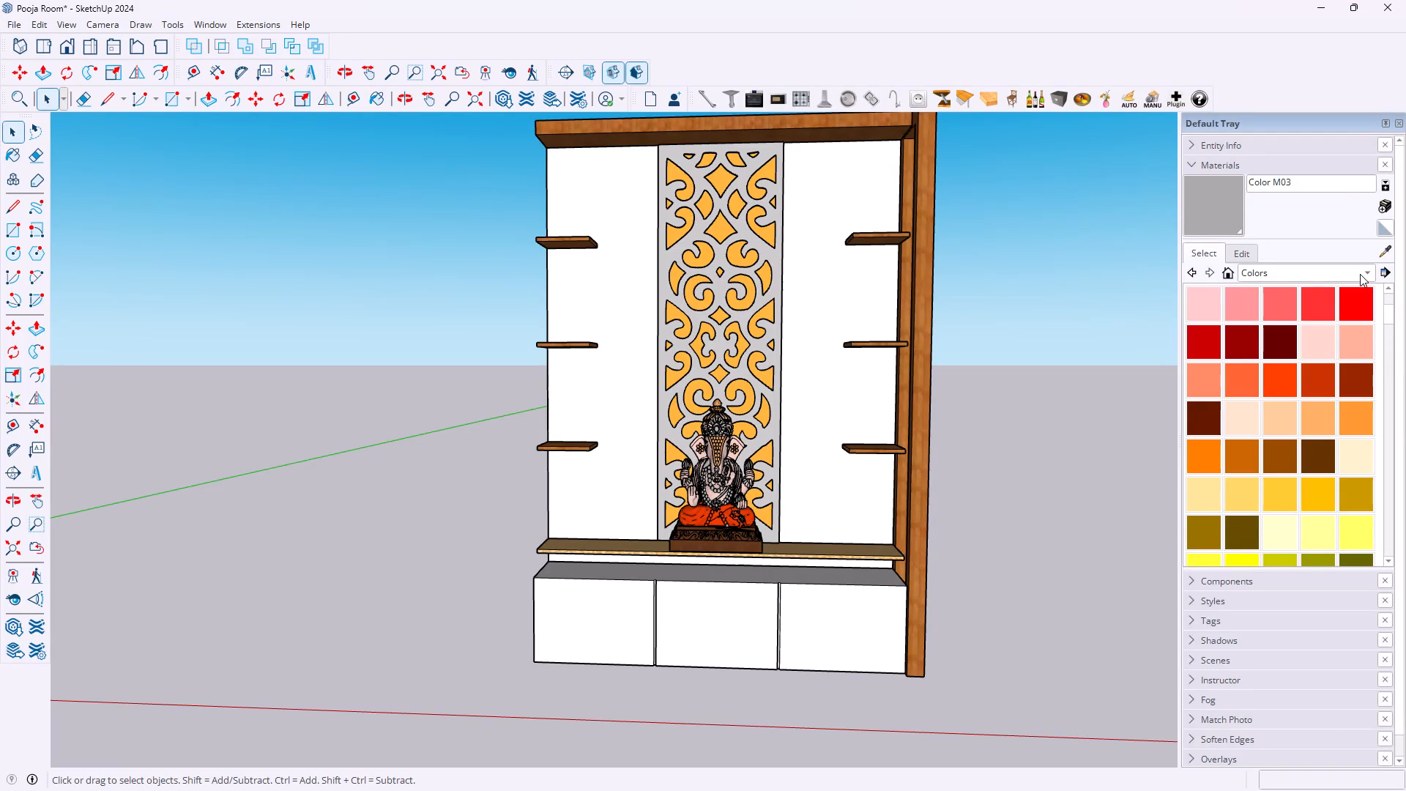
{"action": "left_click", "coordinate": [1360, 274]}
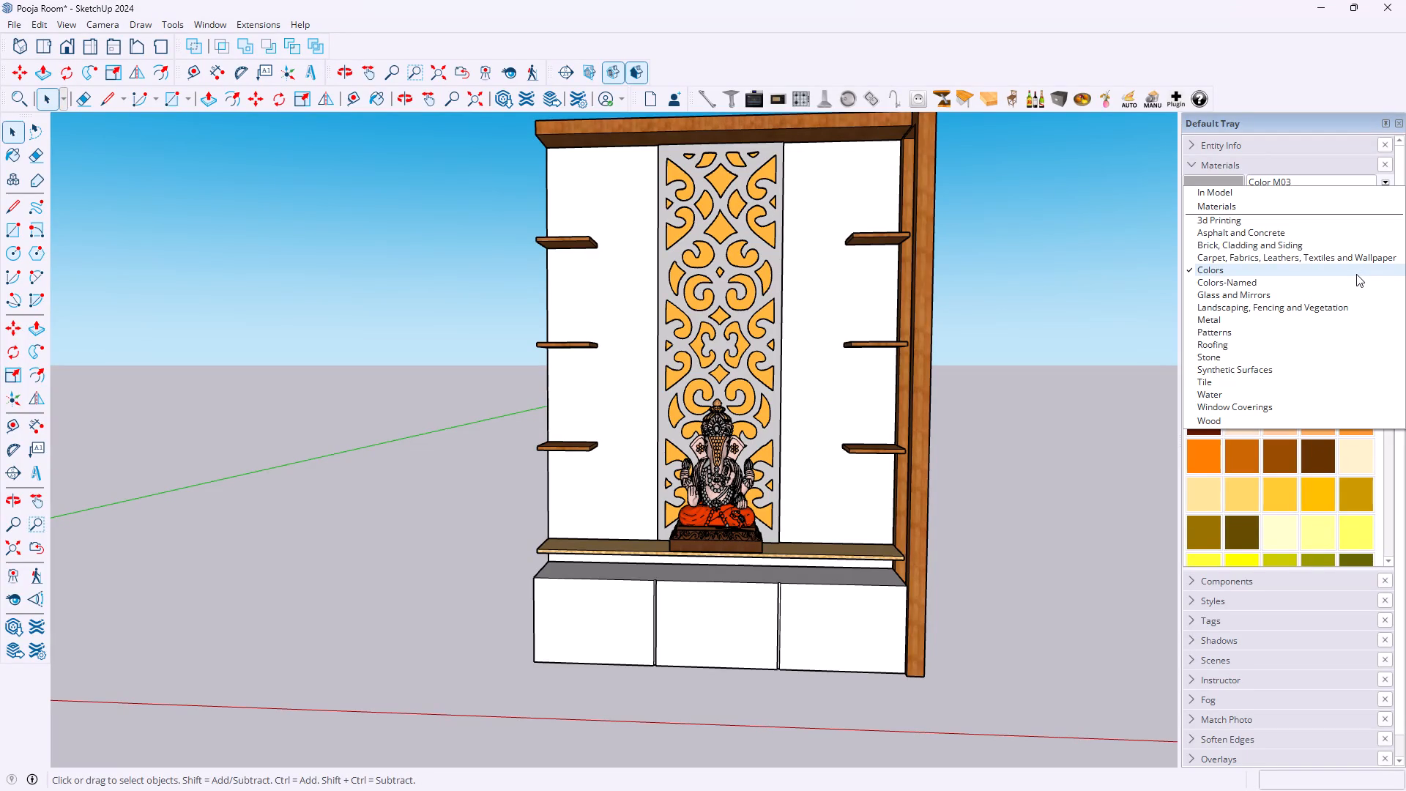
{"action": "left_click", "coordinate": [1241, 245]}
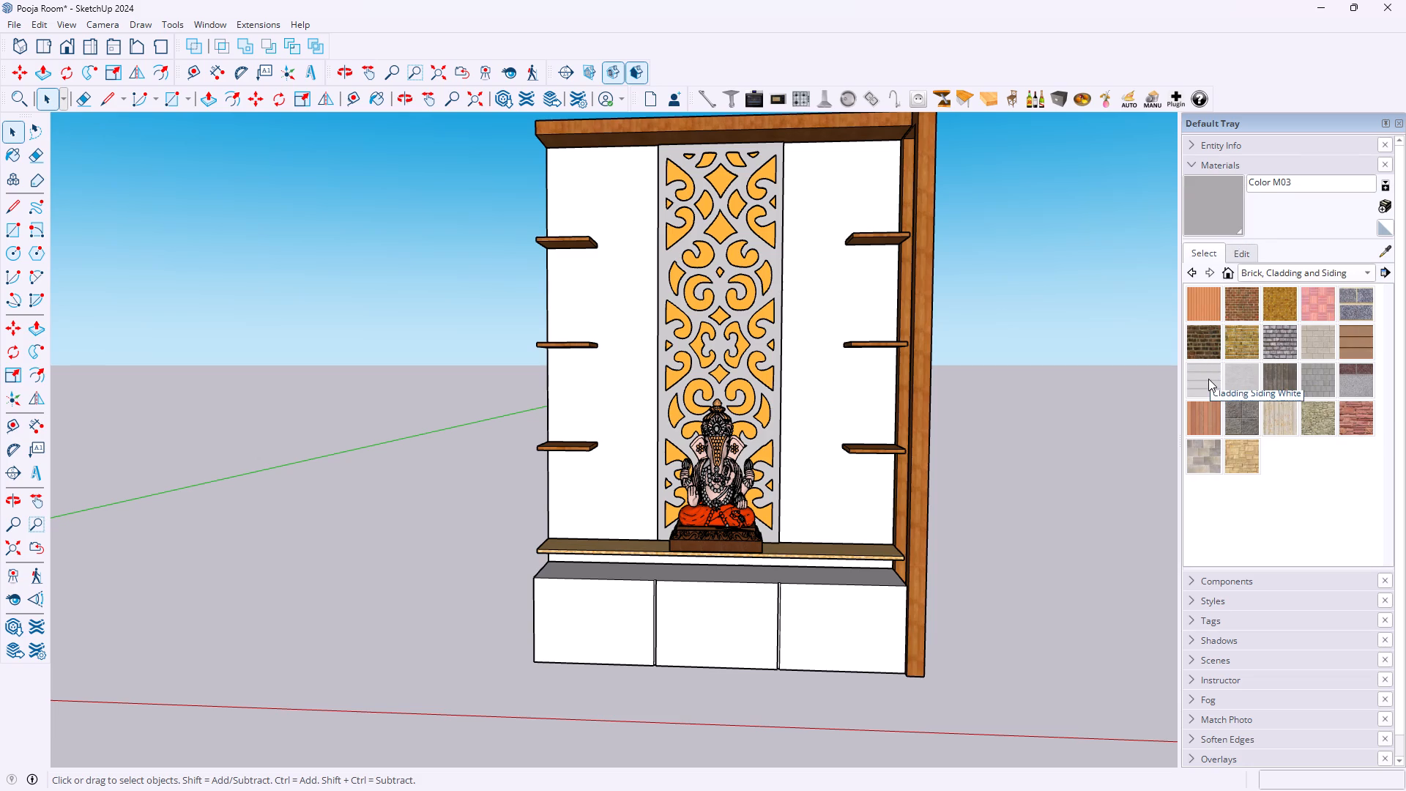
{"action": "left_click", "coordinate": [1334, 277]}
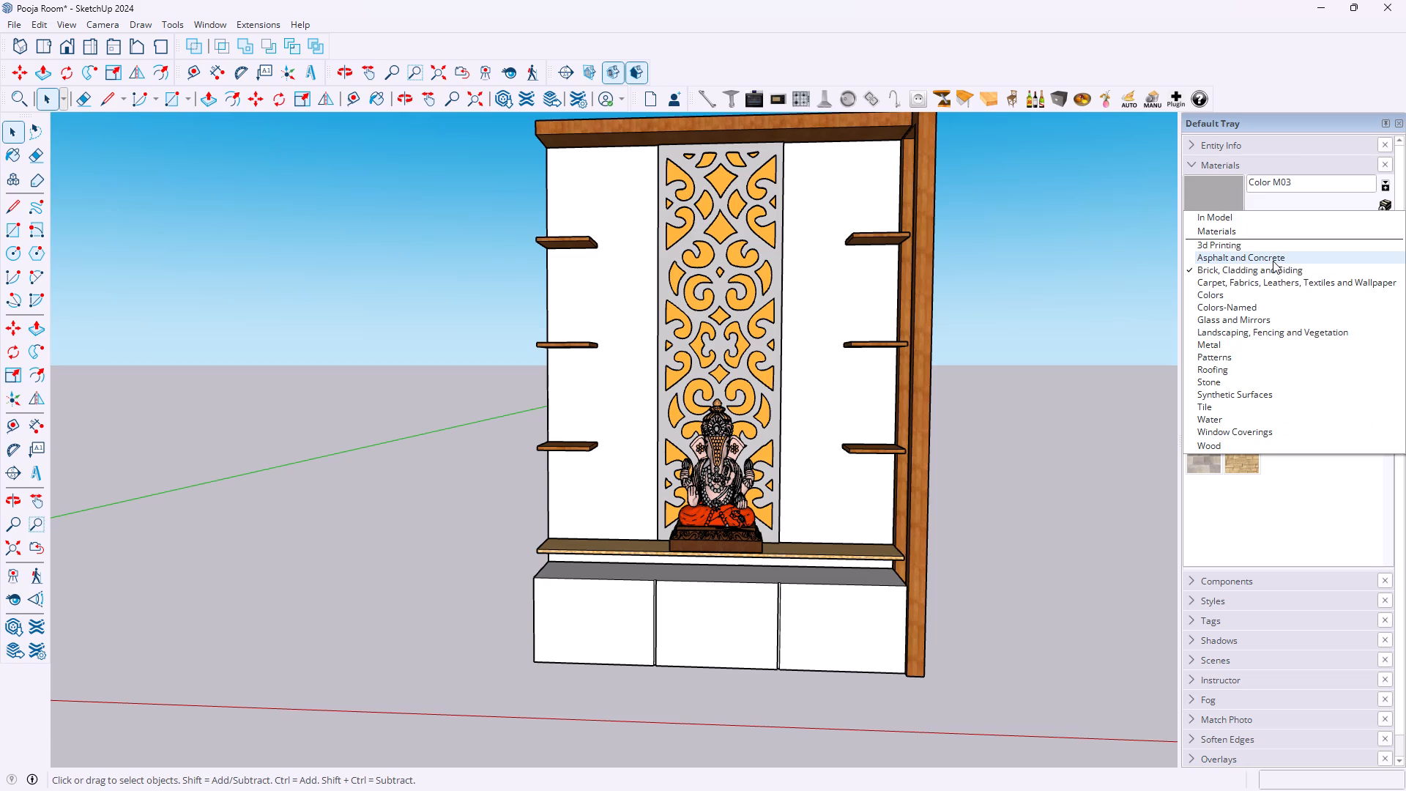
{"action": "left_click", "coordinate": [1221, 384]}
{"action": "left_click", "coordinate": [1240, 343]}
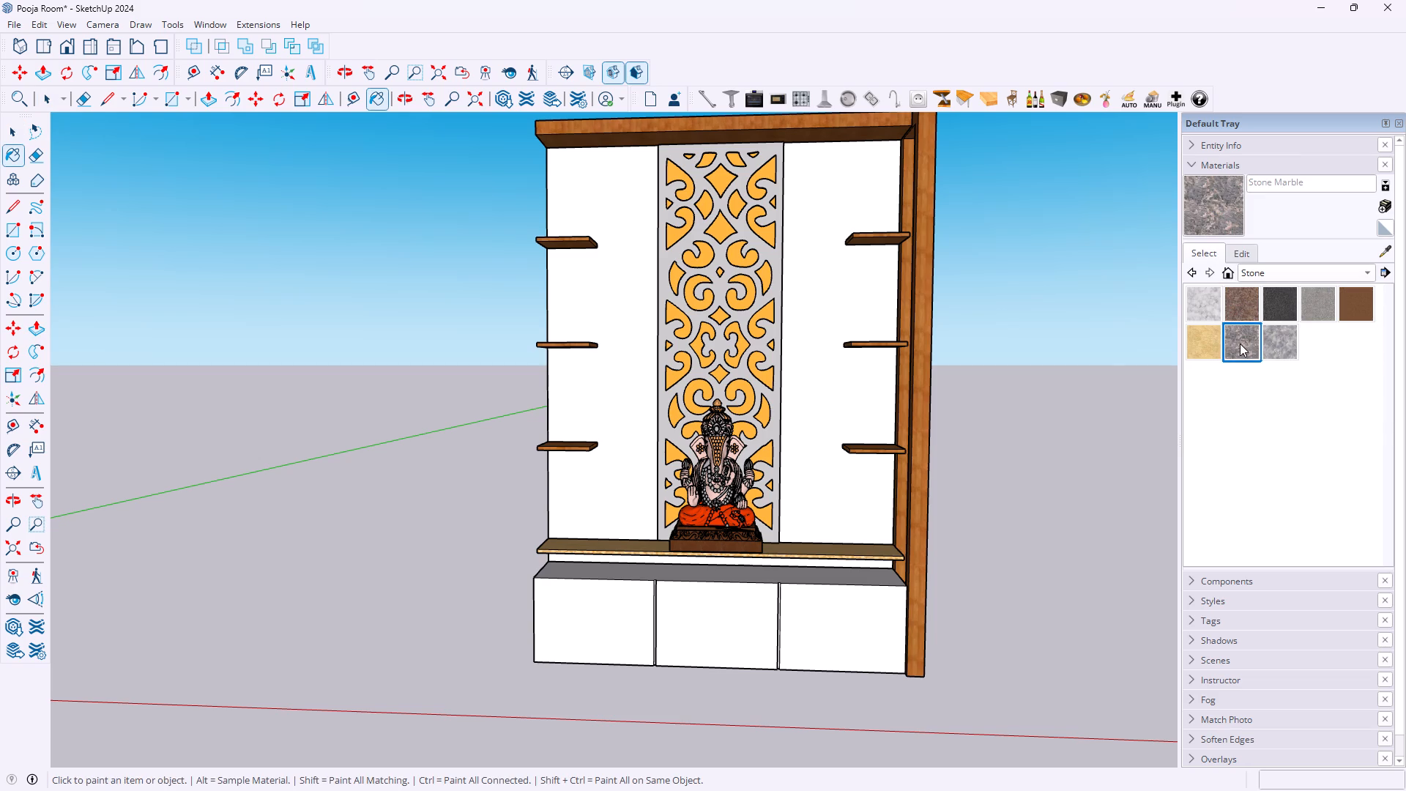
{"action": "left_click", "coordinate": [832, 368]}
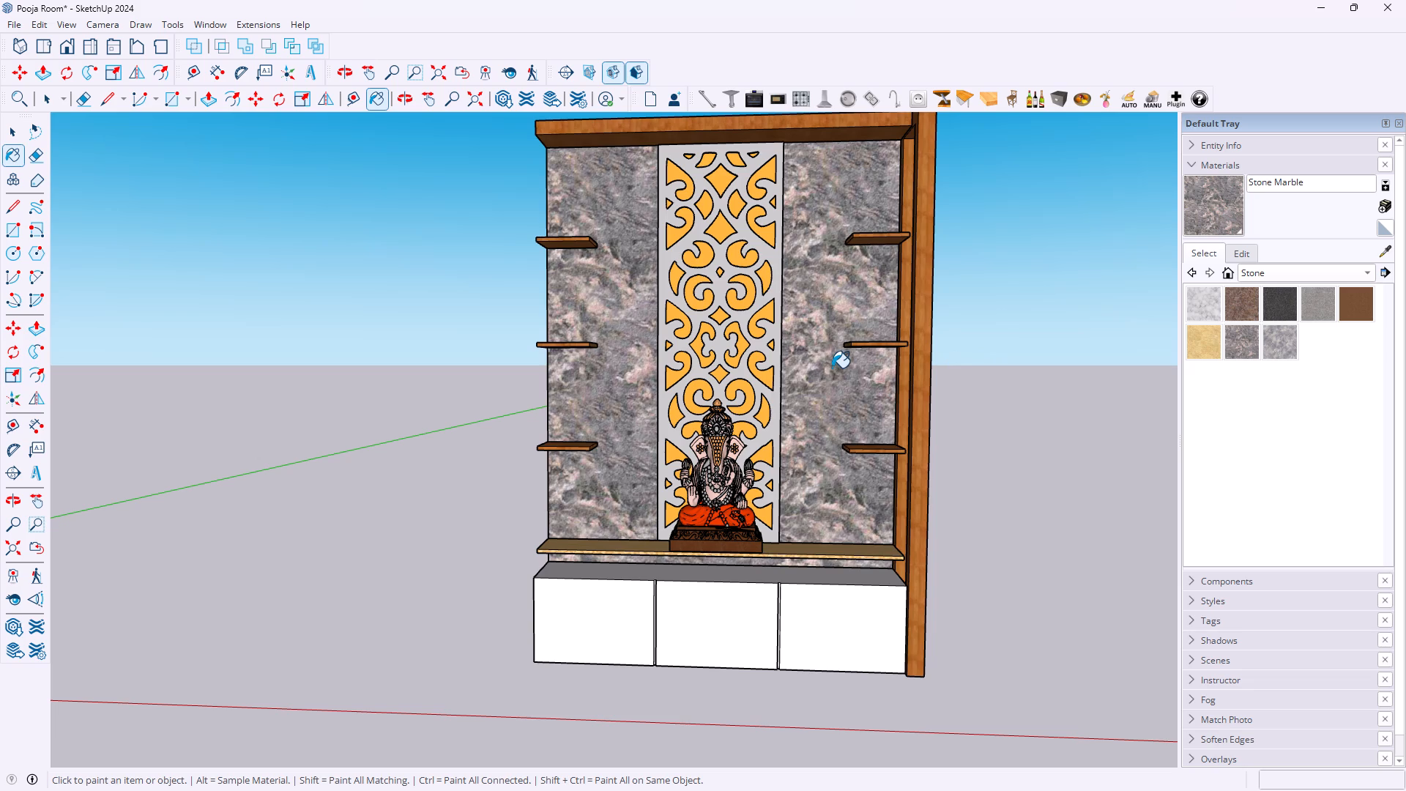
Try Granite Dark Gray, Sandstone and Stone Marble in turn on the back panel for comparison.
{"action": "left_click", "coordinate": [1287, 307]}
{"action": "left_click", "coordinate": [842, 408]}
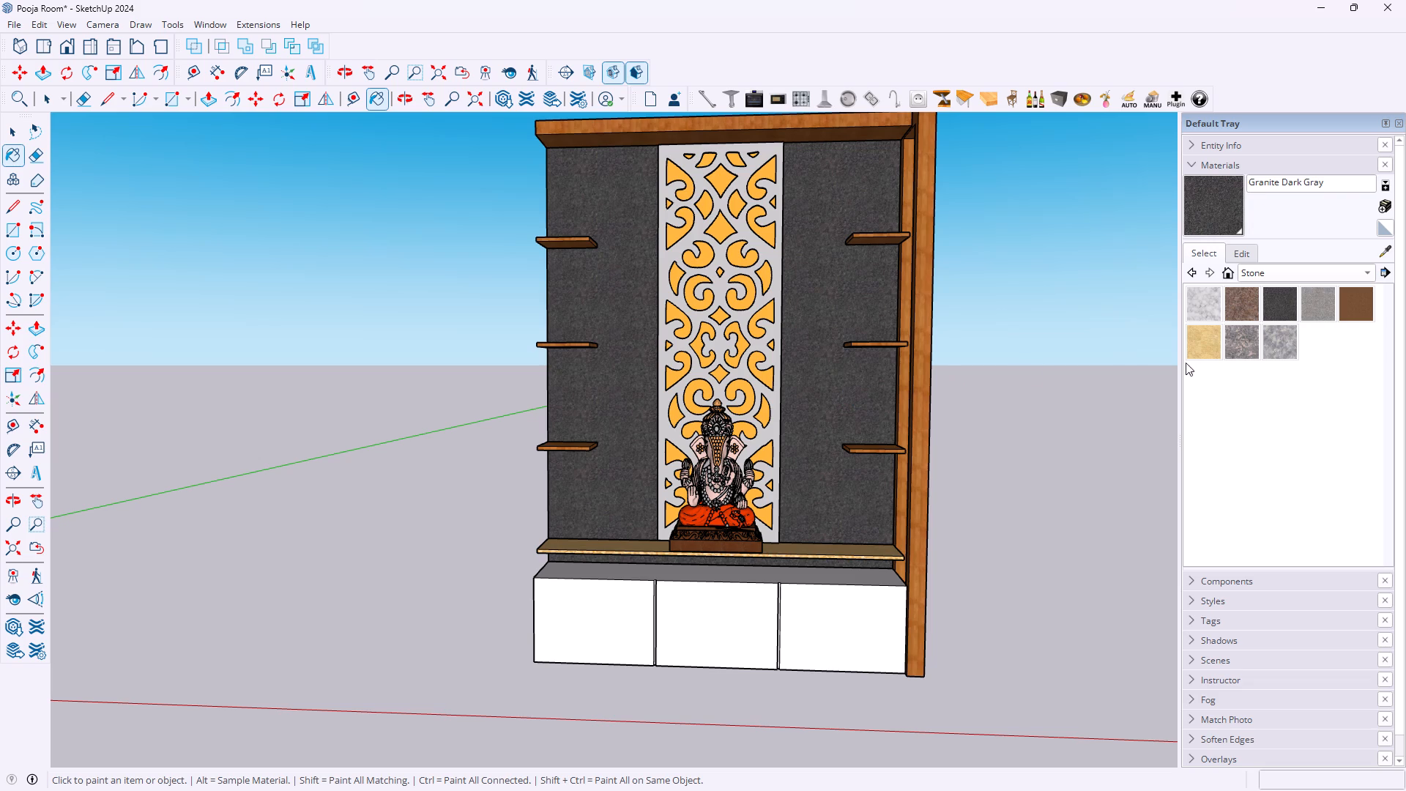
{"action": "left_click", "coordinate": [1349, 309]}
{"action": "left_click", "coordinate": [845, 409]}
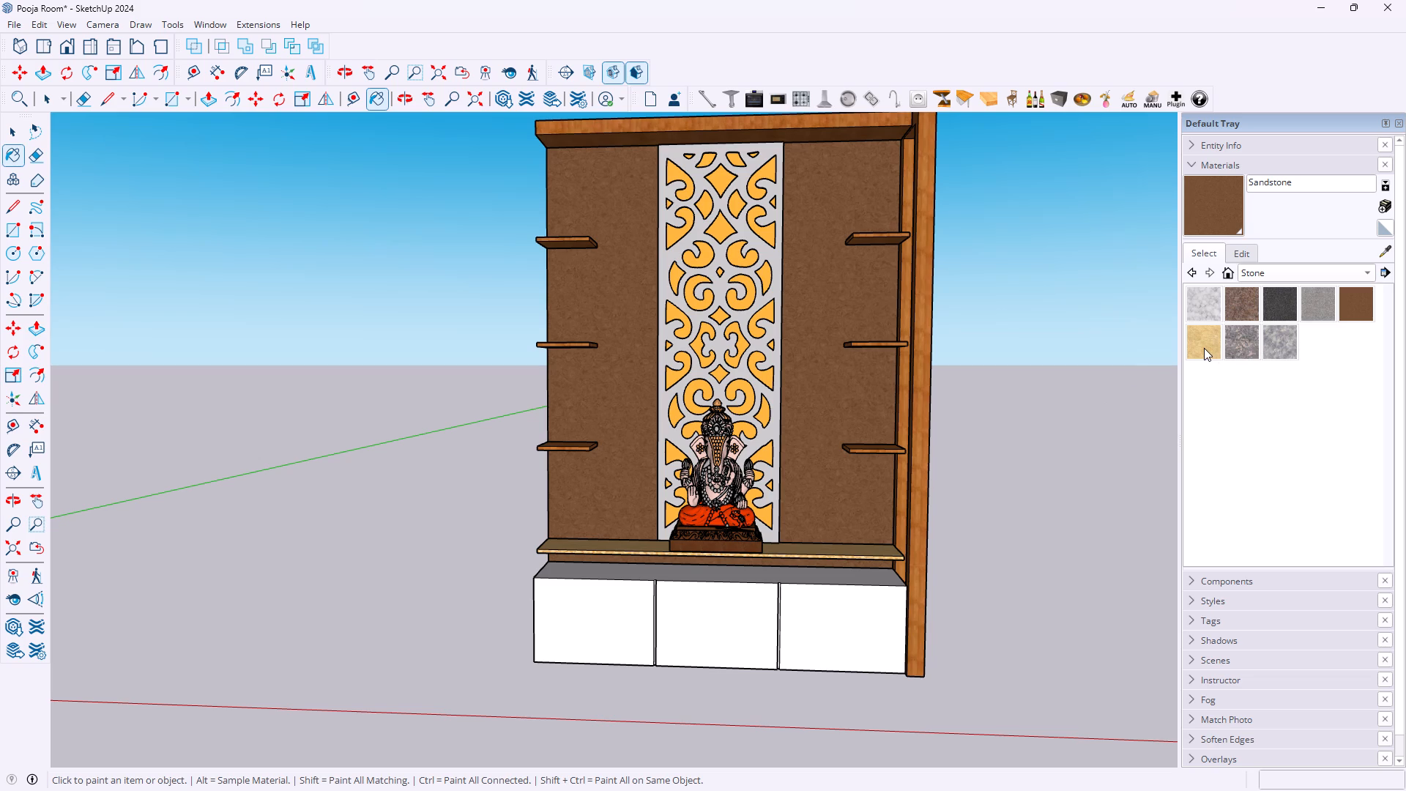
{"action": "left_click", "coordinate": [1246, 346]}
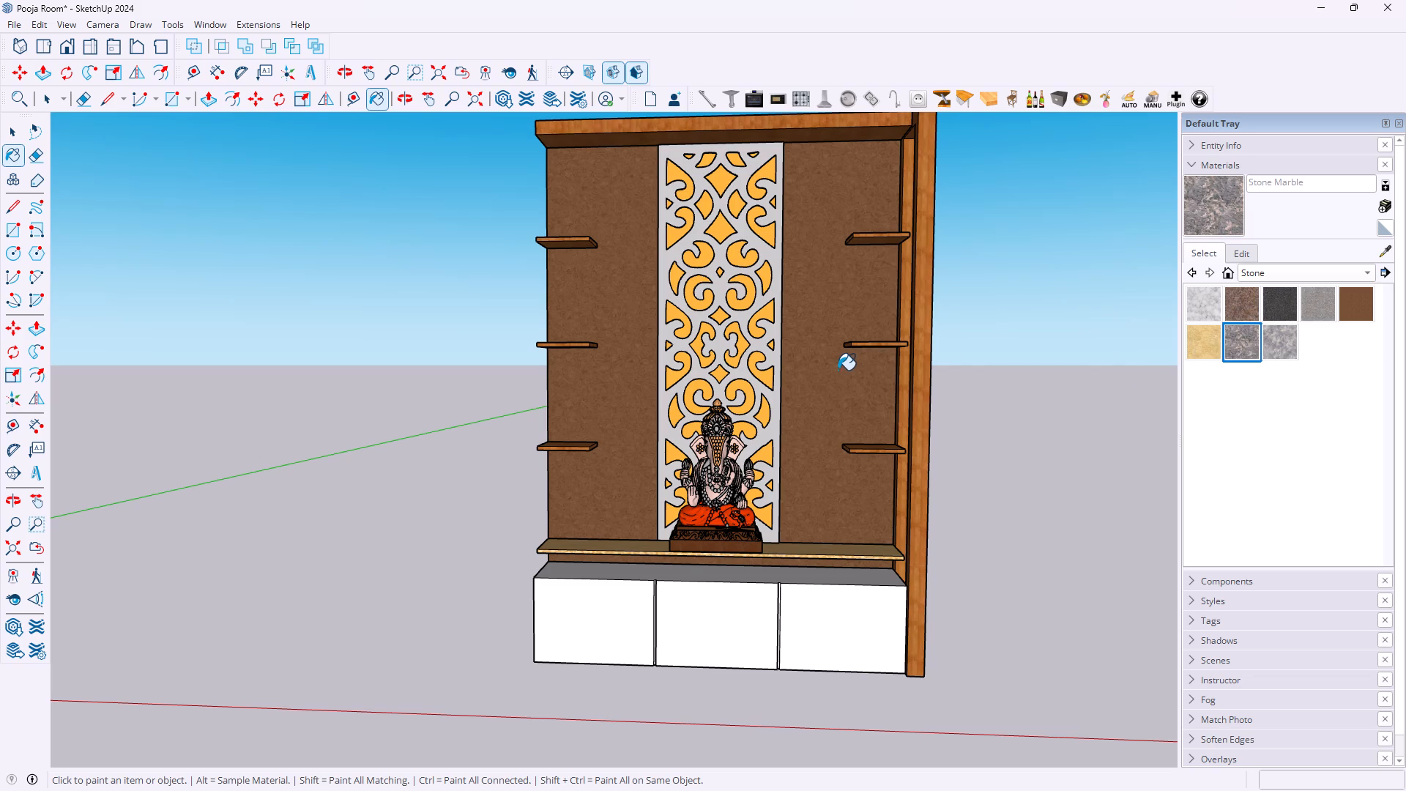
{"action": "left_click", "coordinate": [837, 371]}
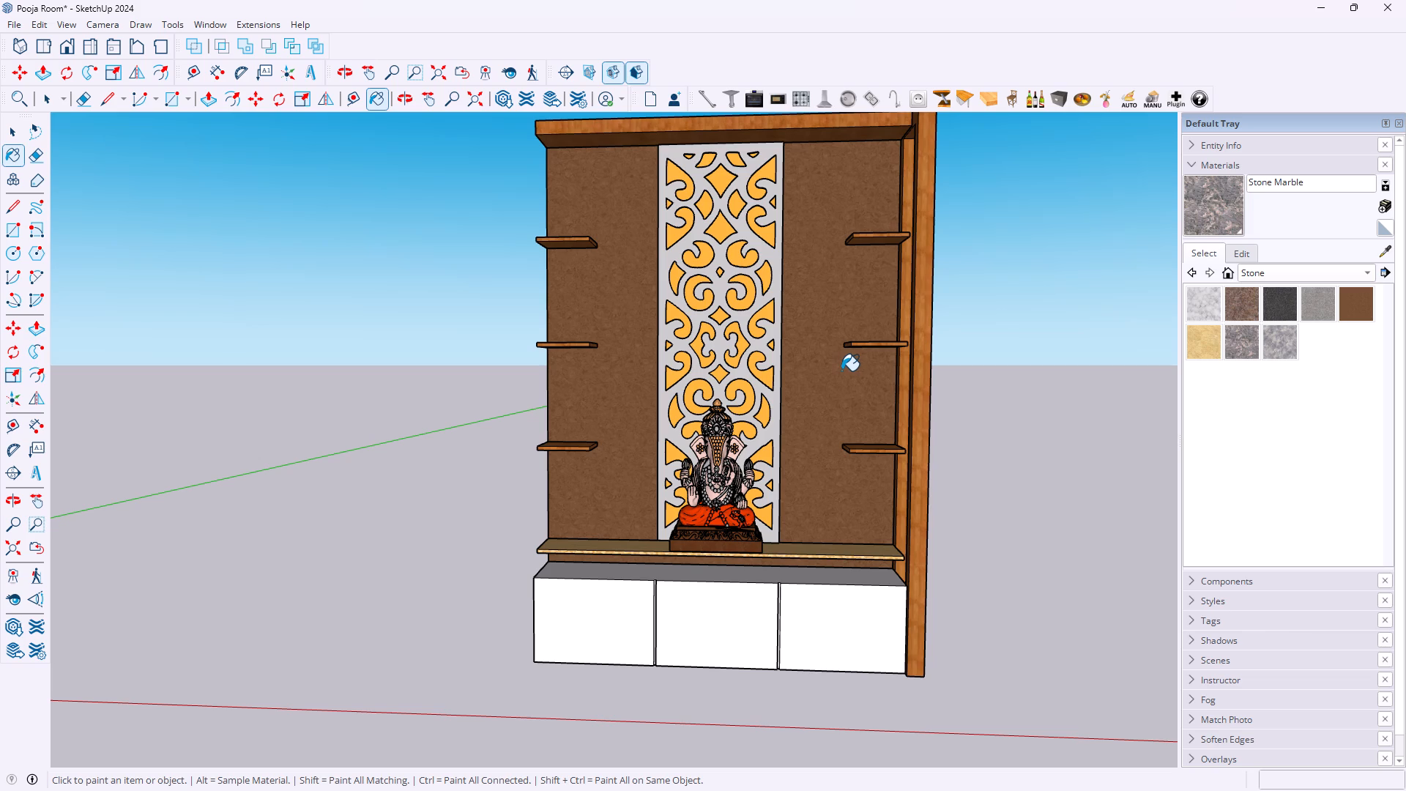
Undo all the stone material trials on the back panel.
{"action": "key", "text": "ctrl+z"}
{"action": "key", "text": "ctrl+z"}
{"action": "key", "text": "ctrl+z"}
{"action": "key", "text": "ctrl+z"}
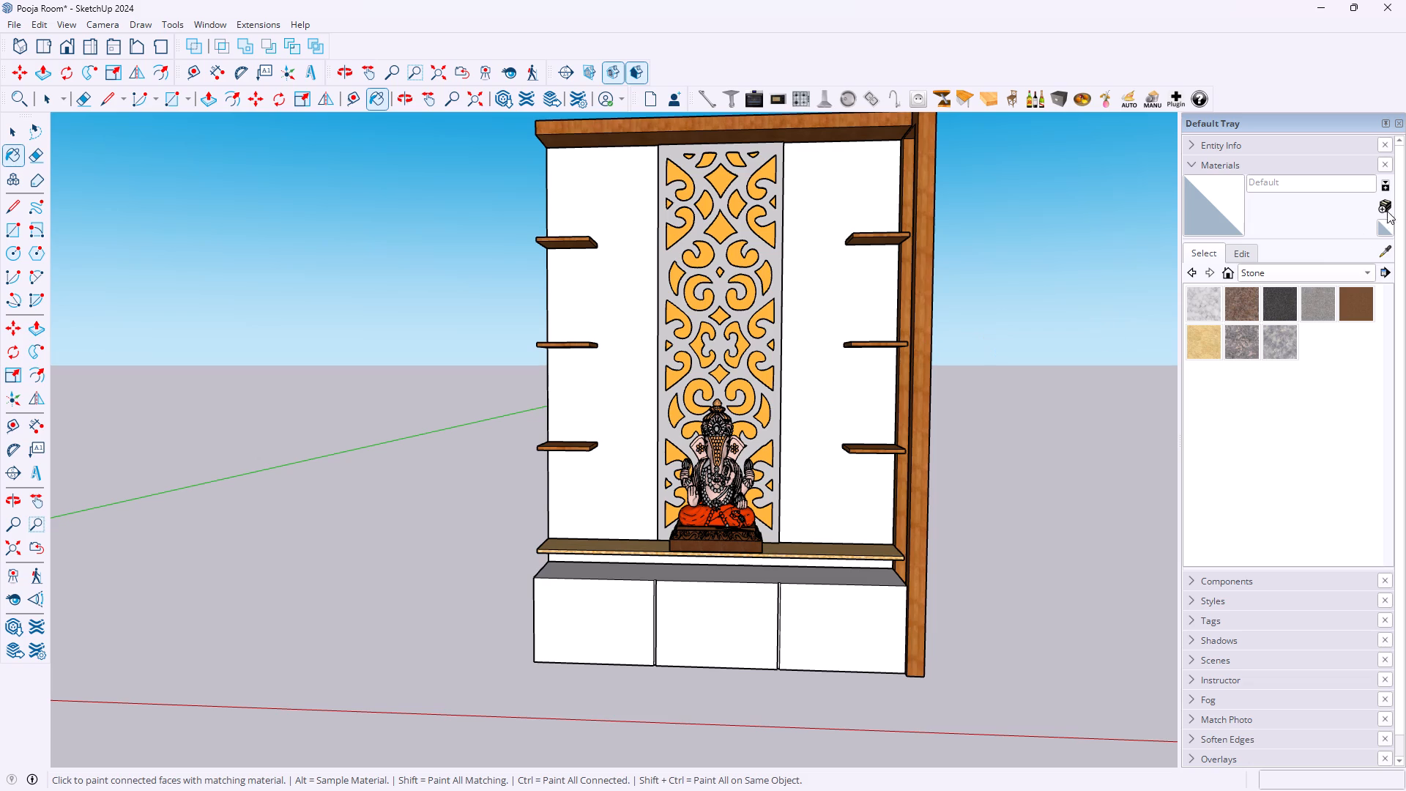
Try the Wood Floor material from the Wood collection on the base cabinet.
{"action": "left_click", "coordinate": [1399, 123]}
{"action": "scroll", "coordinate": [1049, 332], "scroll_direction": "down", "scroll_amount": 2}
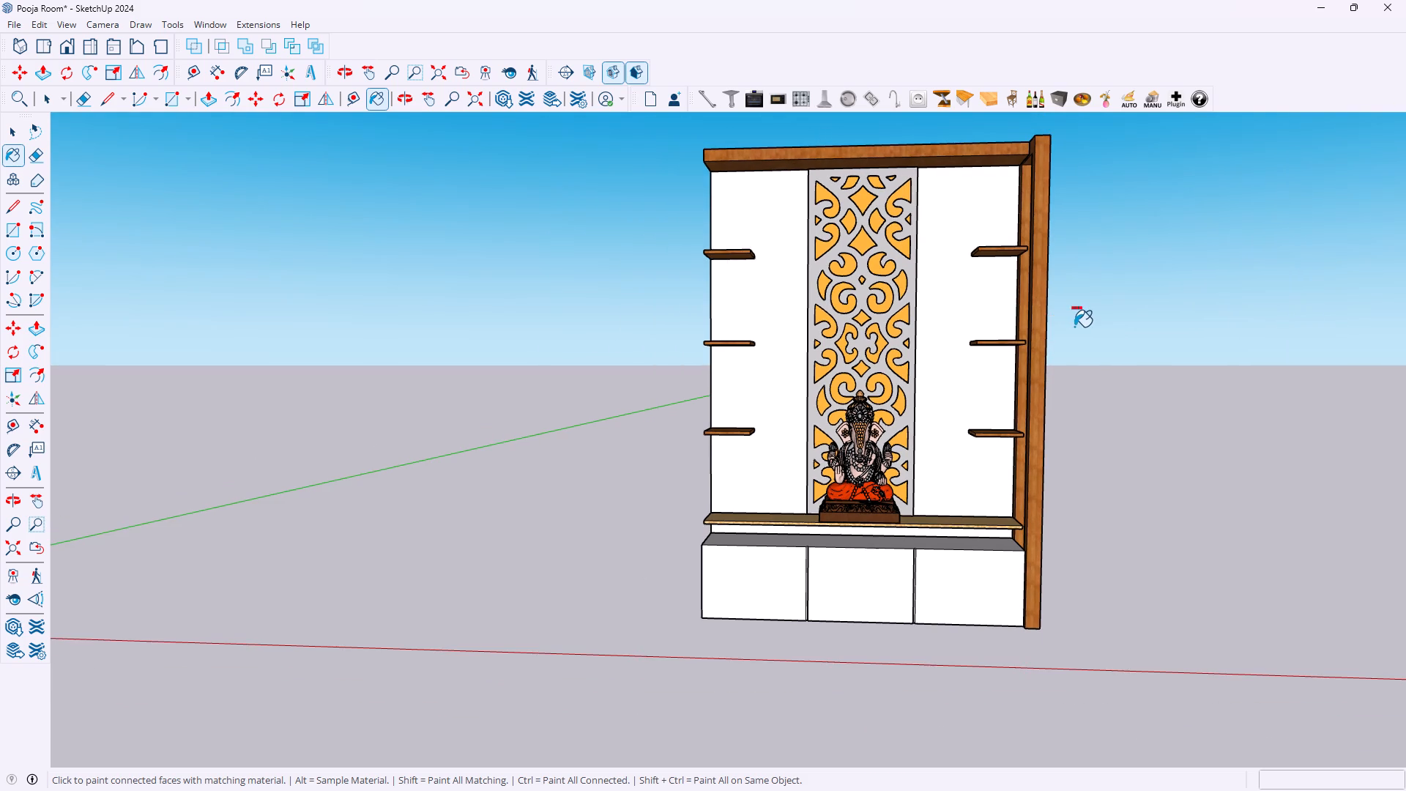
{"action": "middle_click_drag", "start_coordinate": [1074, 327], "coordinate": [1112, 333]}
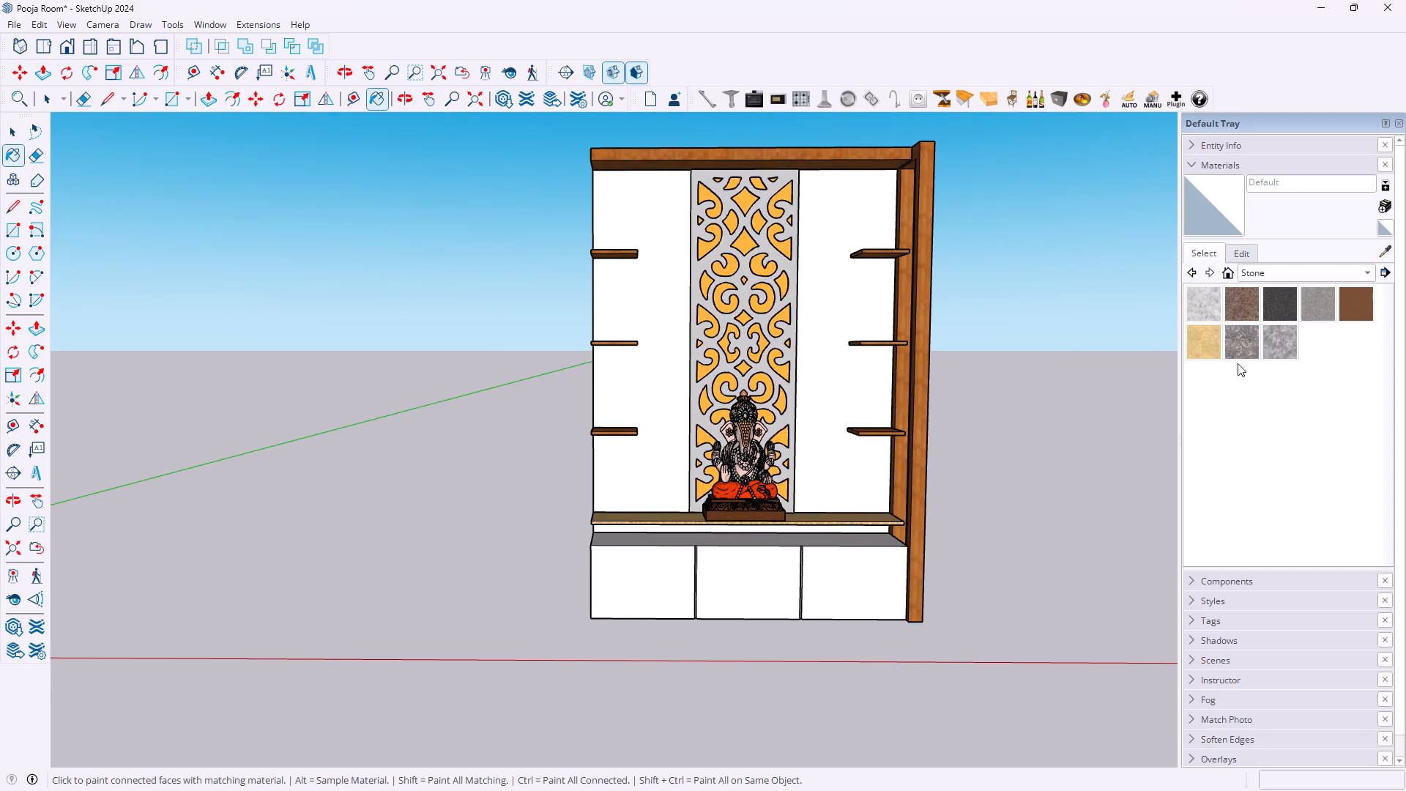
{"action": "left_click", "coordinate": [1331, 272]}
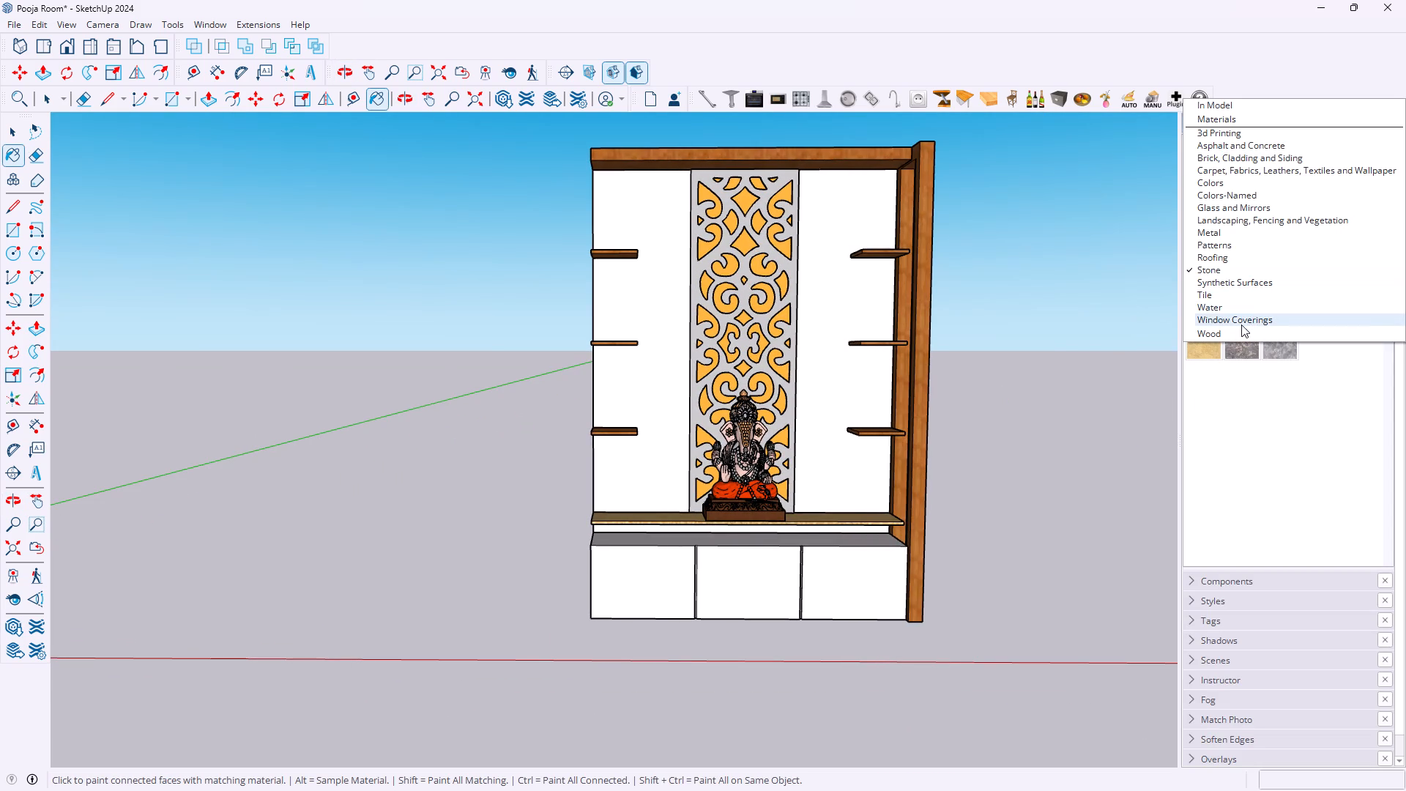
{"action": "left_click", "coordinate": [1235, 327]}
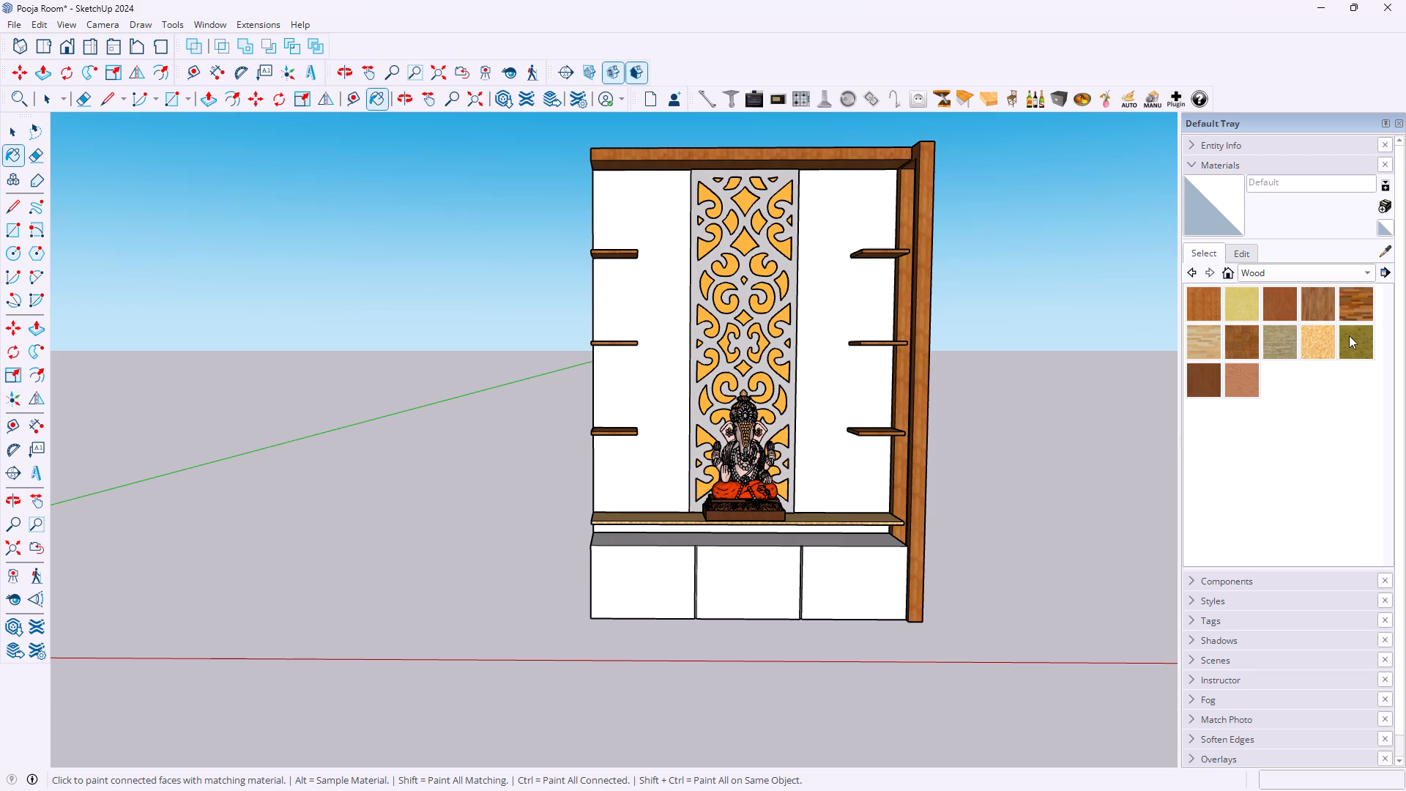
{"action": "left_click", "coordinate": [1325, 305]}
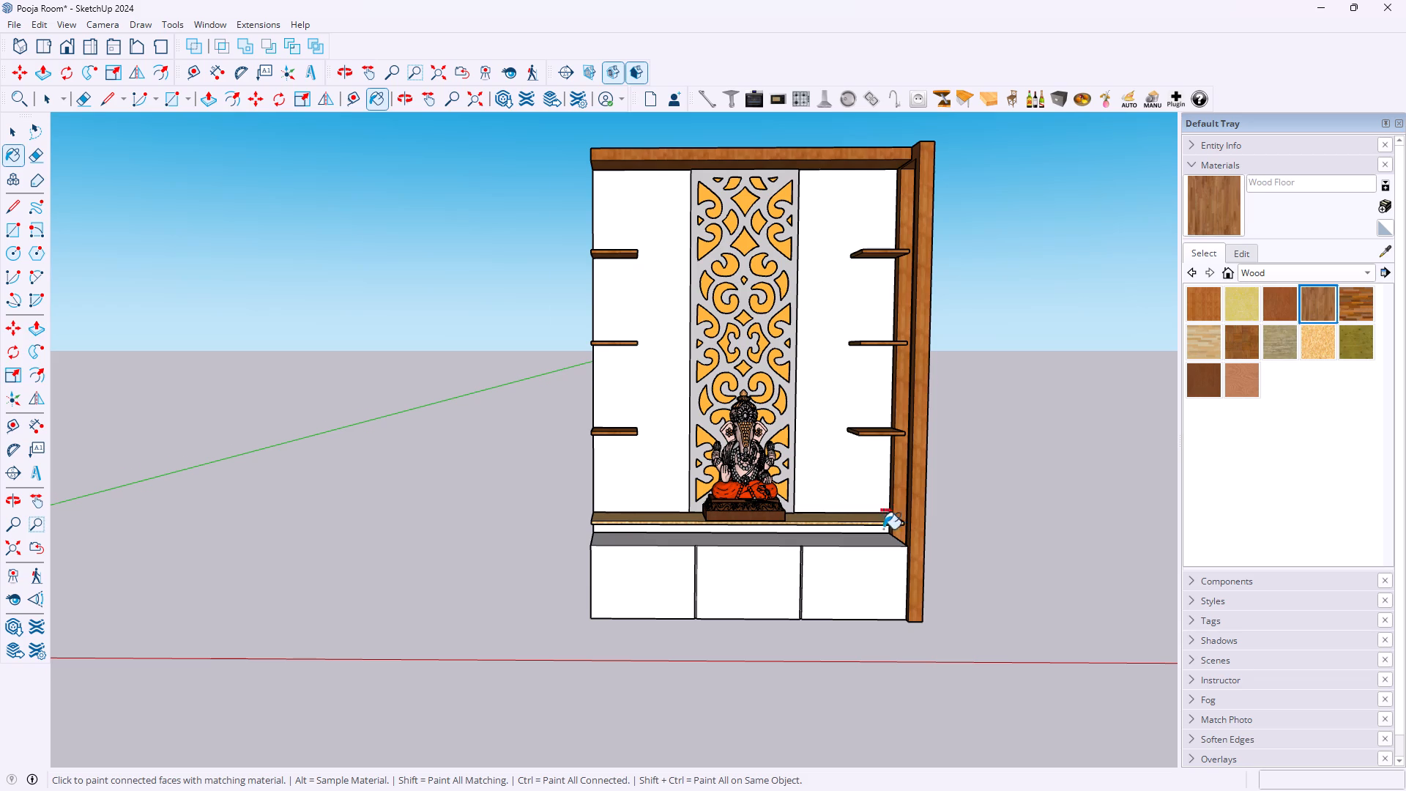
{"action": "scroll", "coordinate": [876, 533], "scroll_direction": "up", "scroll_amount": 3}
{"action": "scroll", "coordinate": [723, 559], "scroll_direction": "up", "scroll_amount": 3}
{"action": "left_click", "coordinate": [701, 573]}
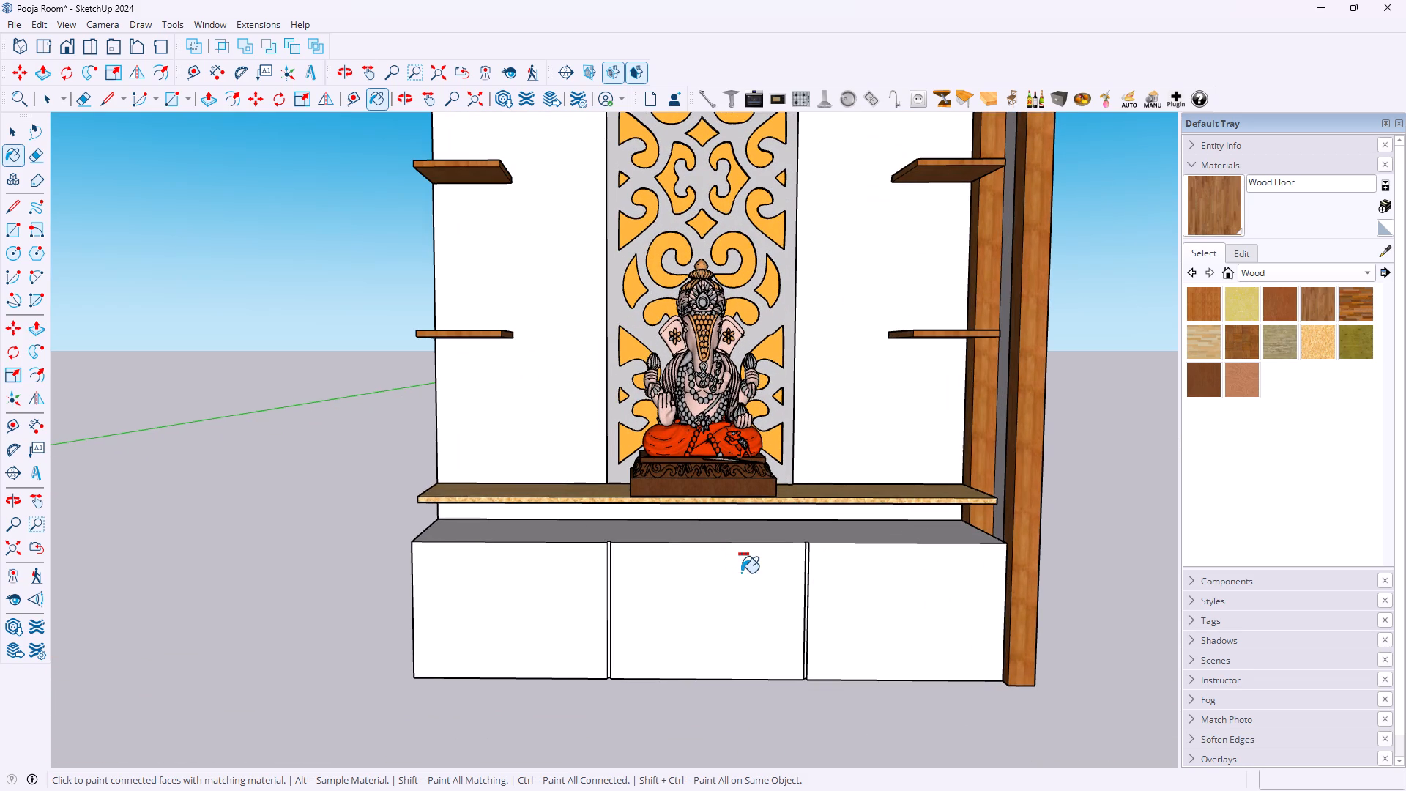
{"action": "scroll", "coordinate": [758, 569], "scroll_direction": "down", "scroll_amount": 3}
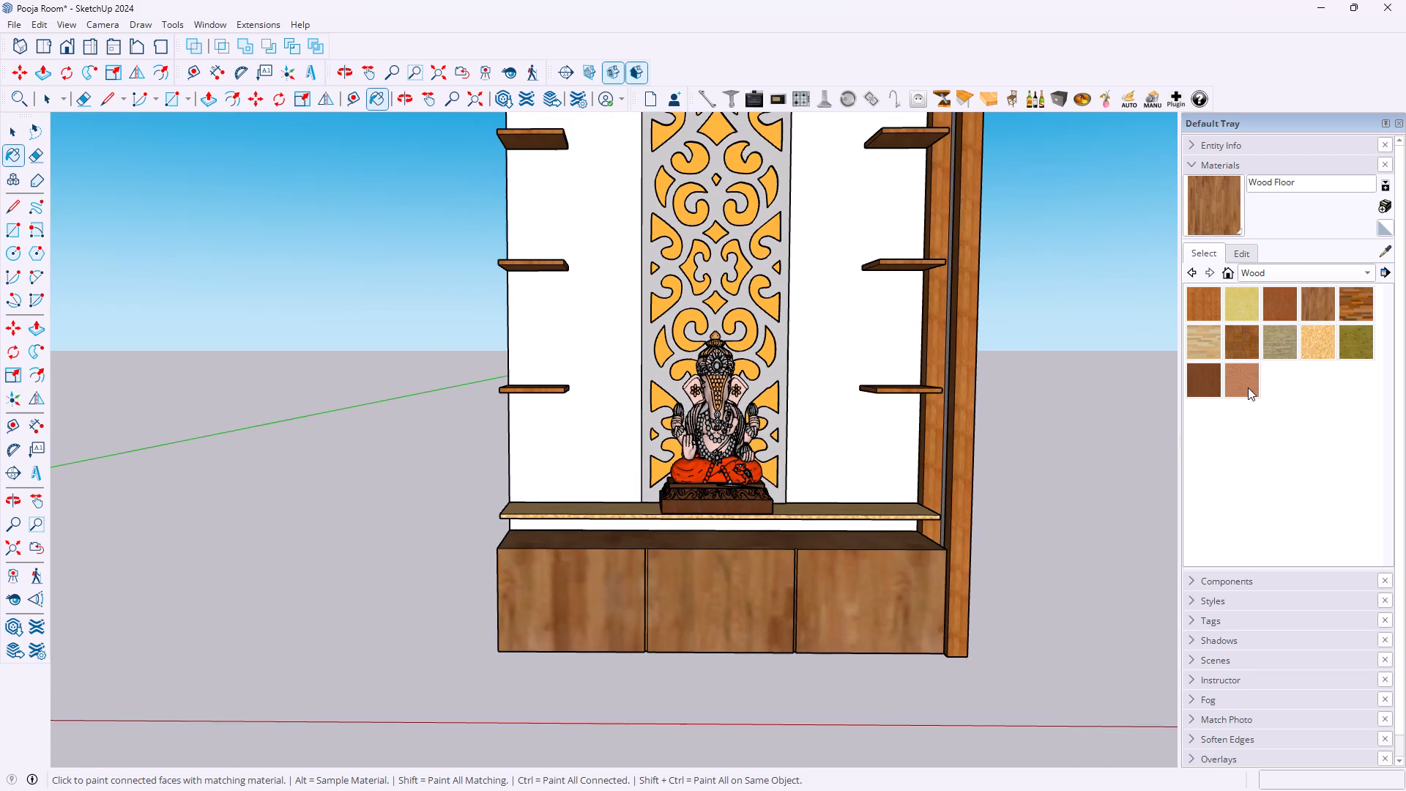
Look through the Colors collection for a suitable colour for the base cabinet.
{"action": "left_click", "coordinate": [1287, 270]}
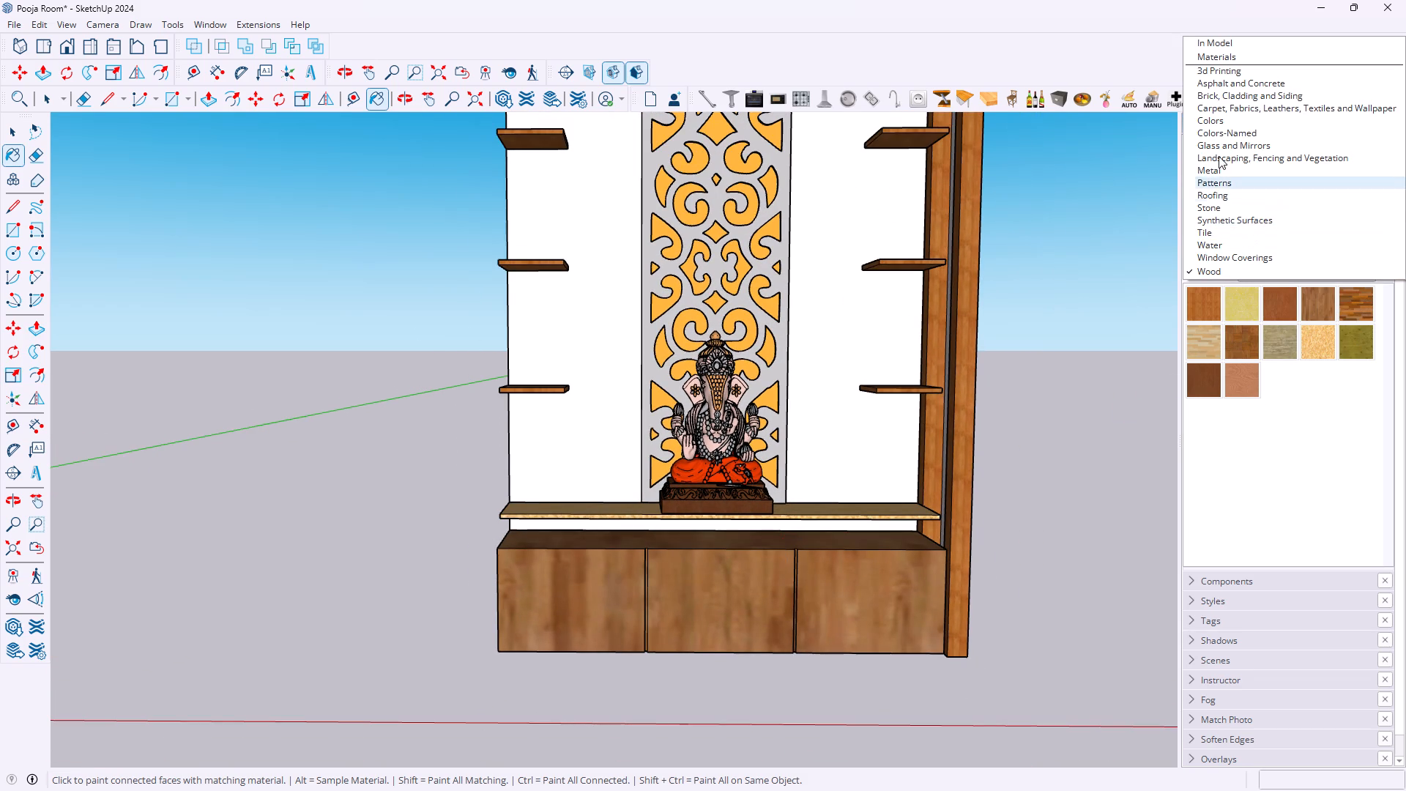
{"action": "left_click", "coordinate": [1221, 120]}
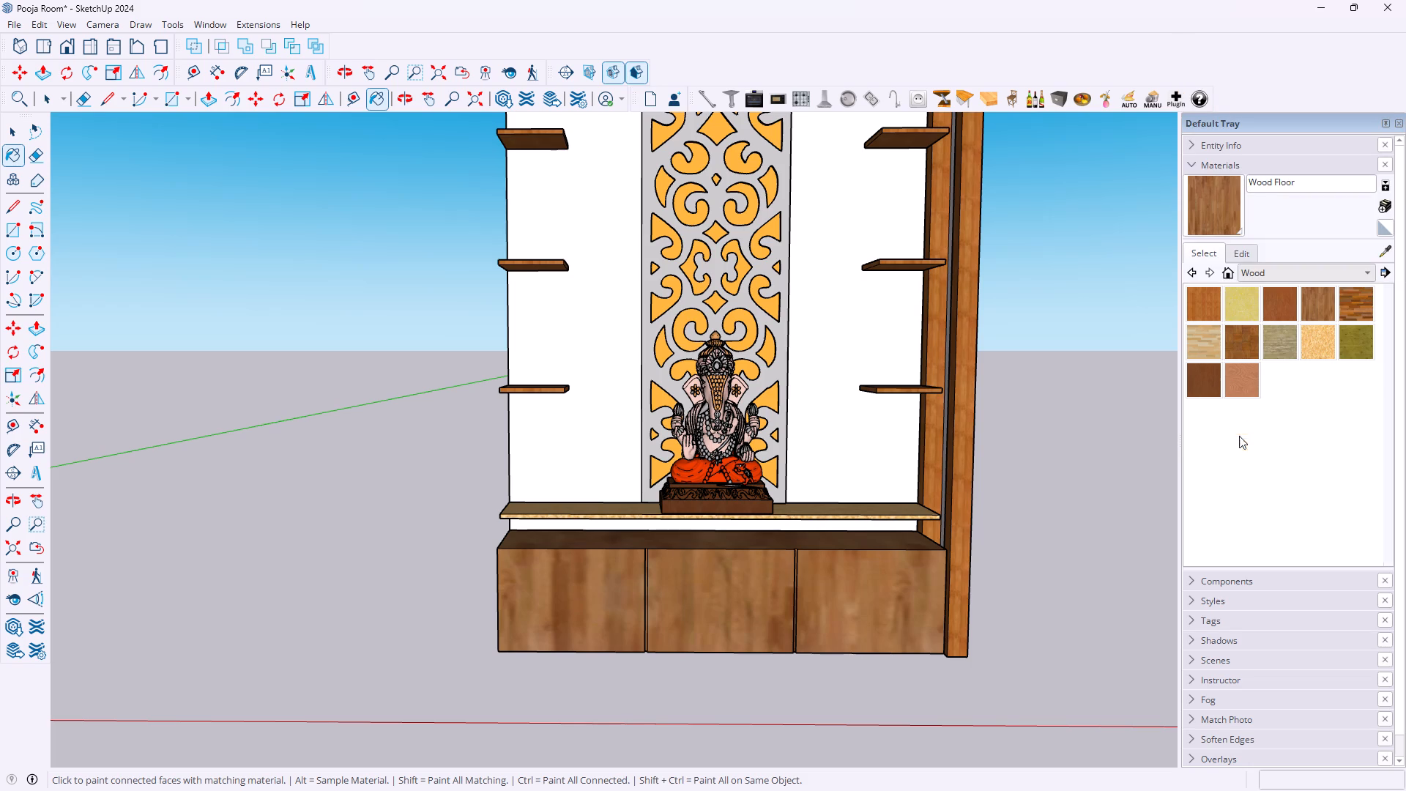
{"action": "scroll", "coordinate": [1264, 448], "scroll_direction": "down", "scroll_amount": 4}
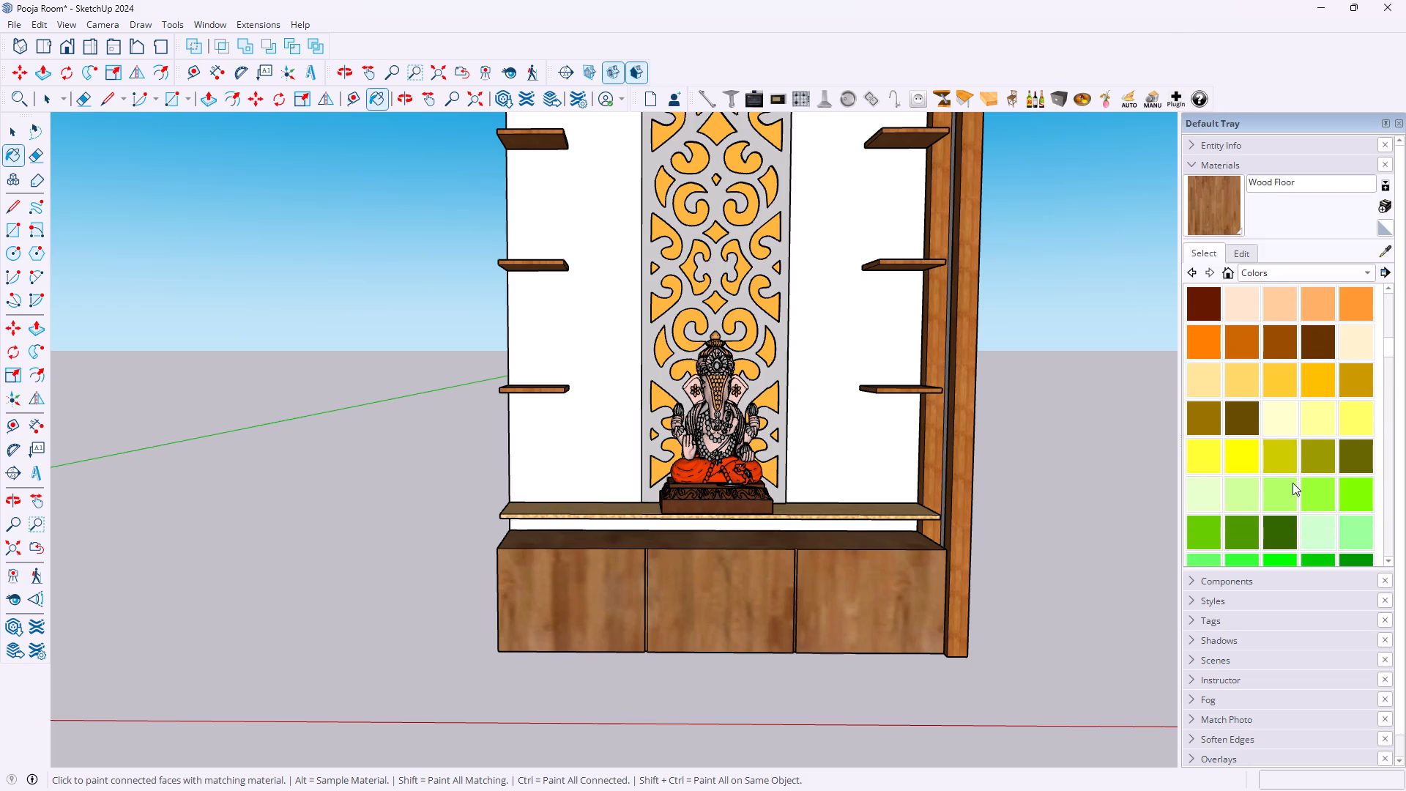
{"action": "scroll", "coordinate": [1294, 483], "scroll_direction": "down", "scroll_amount": 8}
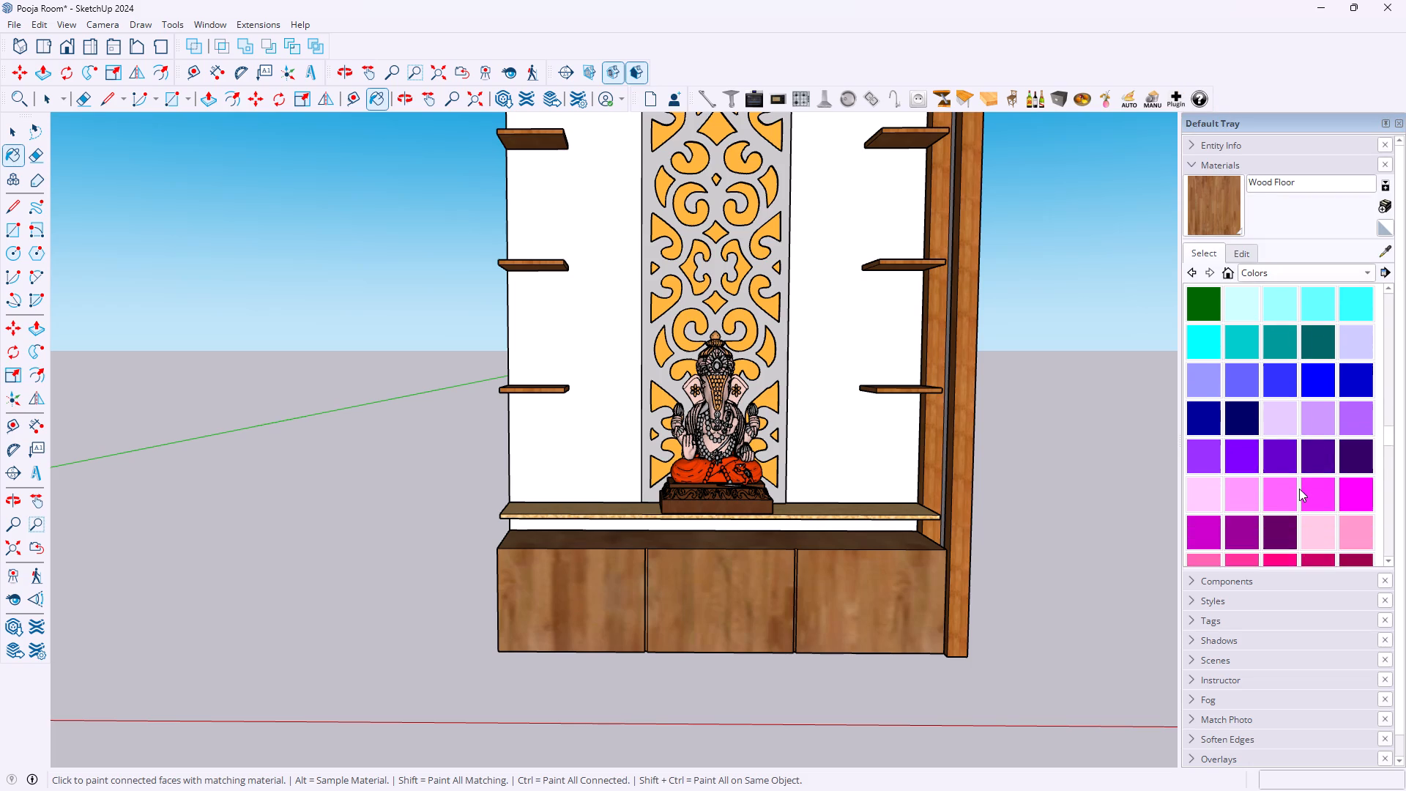
{"action": "scroll", "coordinate": [1299, 489], "scroll_direction": "down", "scroll_amount": 5}
{"action": "scroll", "coordinate": [1290, 489], "scroll_direction": "up", "scroll_amount": 2}
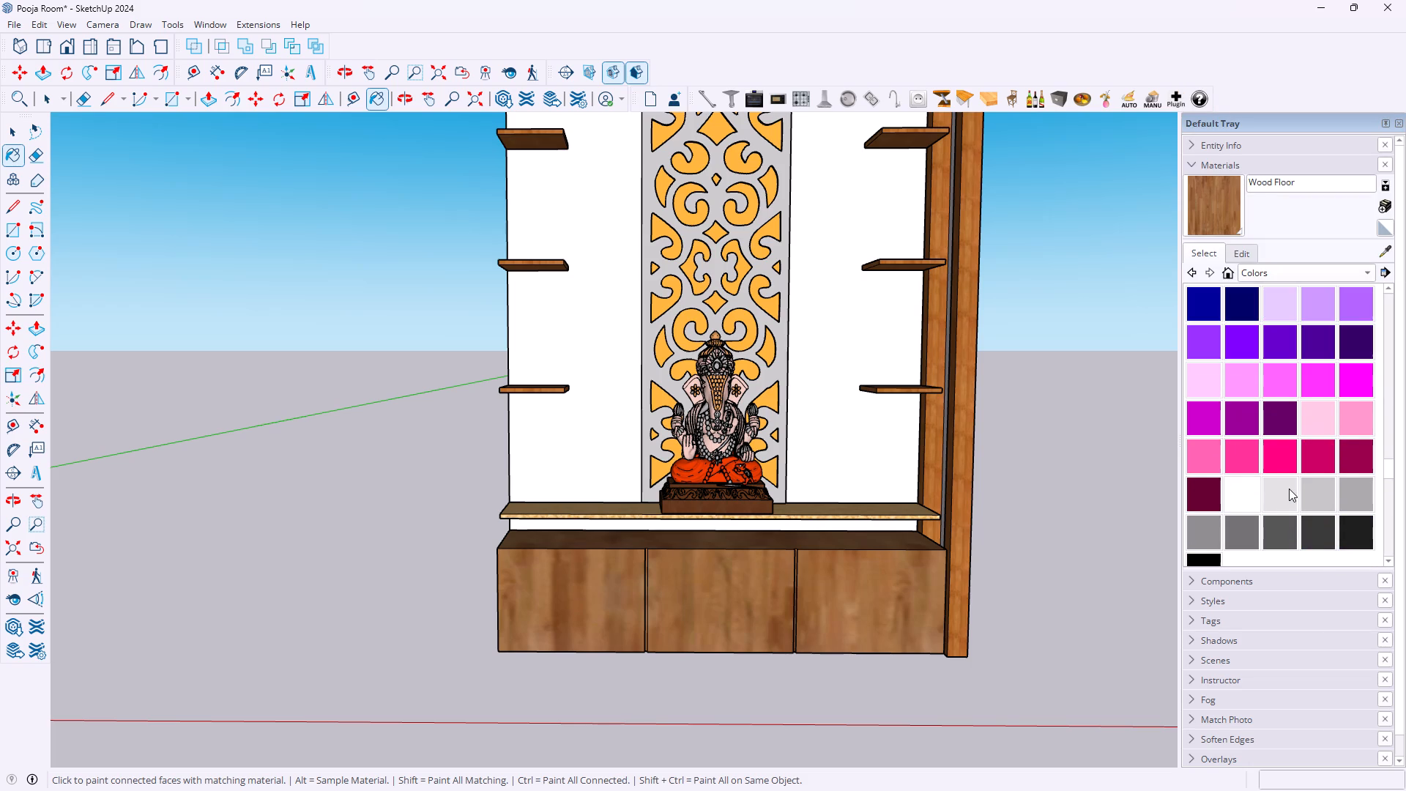
Sample Color_B10 from the Ganesha idol and paint the base cabinet with it.
{"action": "left_click", "coordinate": [1387, 250]}
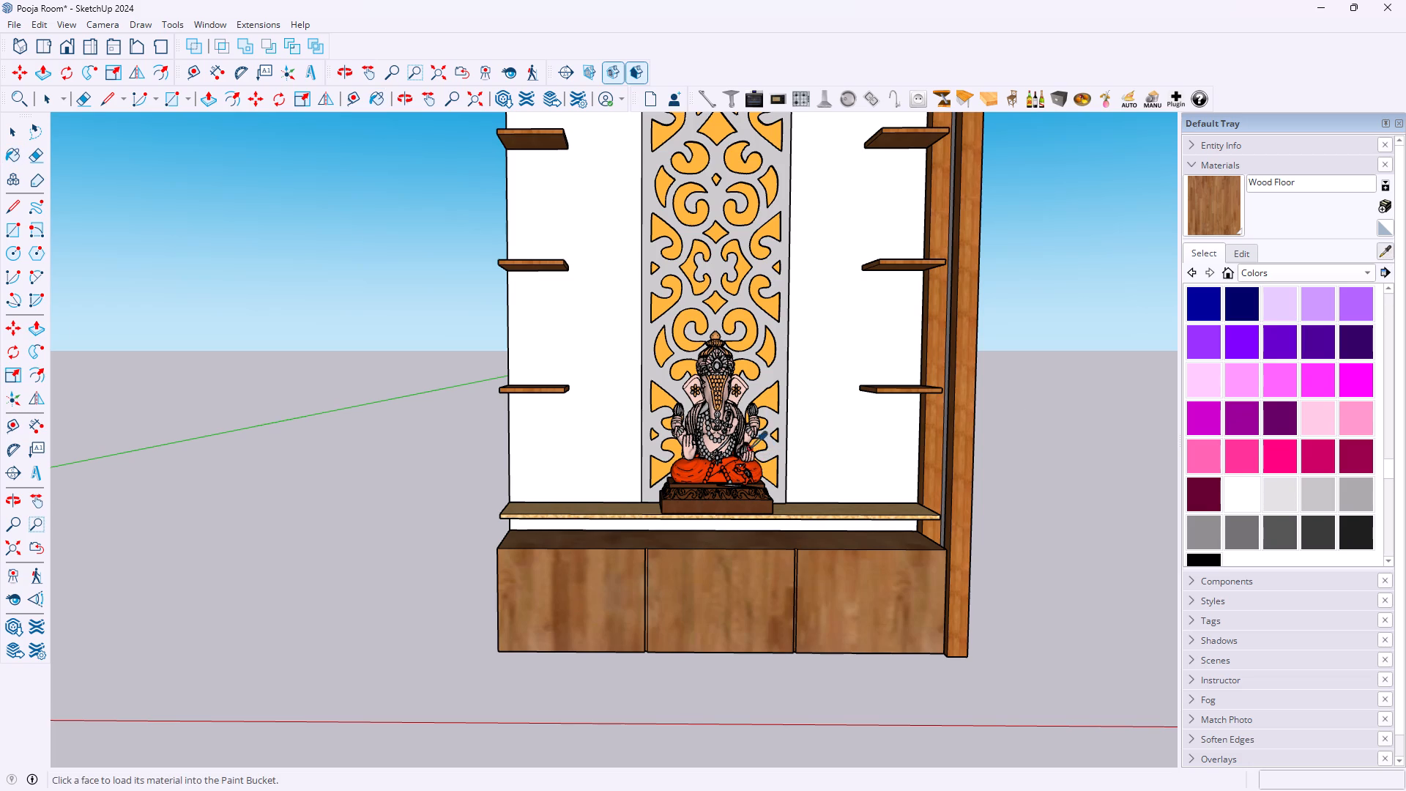
{"action": "left_click", "coordinate": [738, 387]}
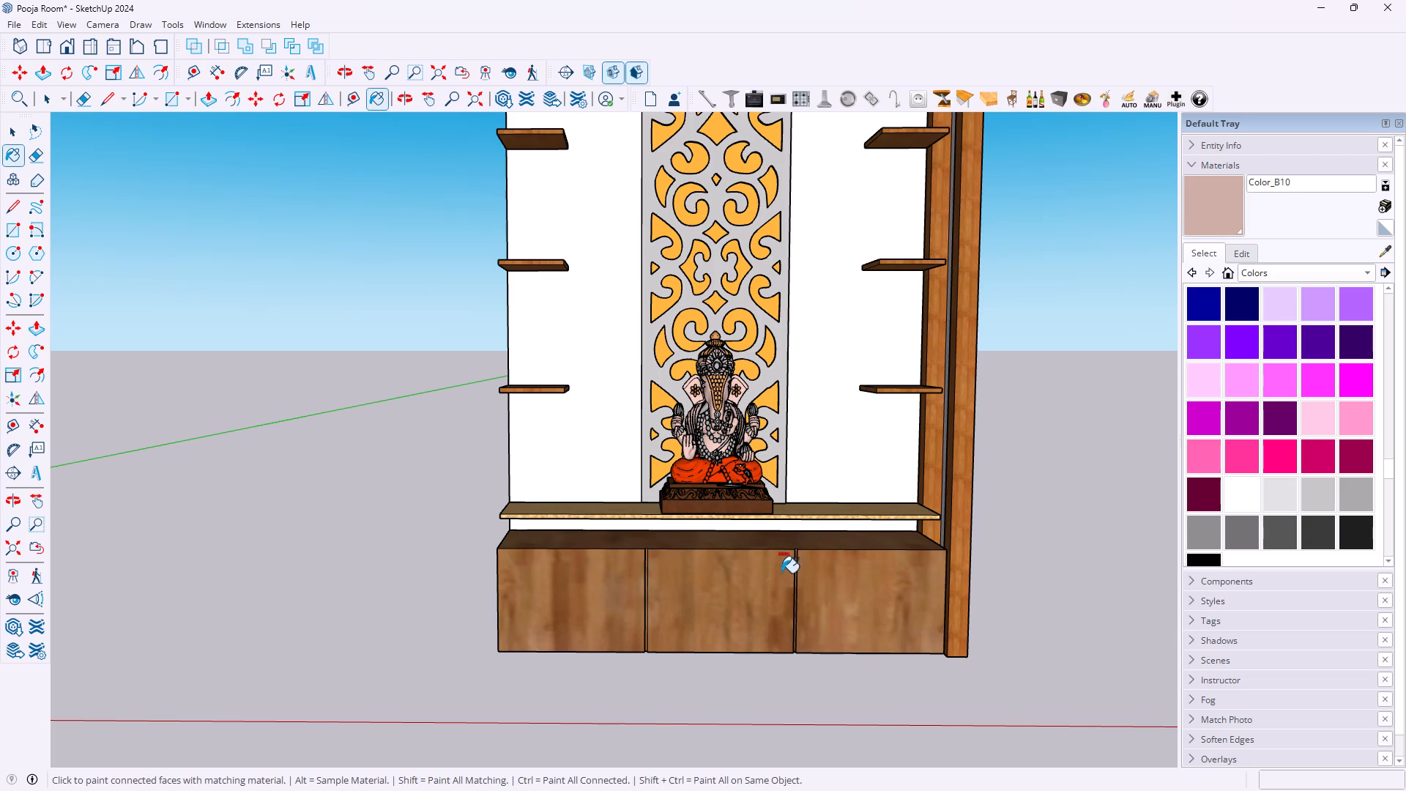
{"action": "left_click", "coordinate": [774, 584]}
Examine the recoloured base cabinet up close and within the whole pooja unit.
{"action": "middle_click_drag", "start_coordinate": [821, 554], "coordinate": [846, 565]}
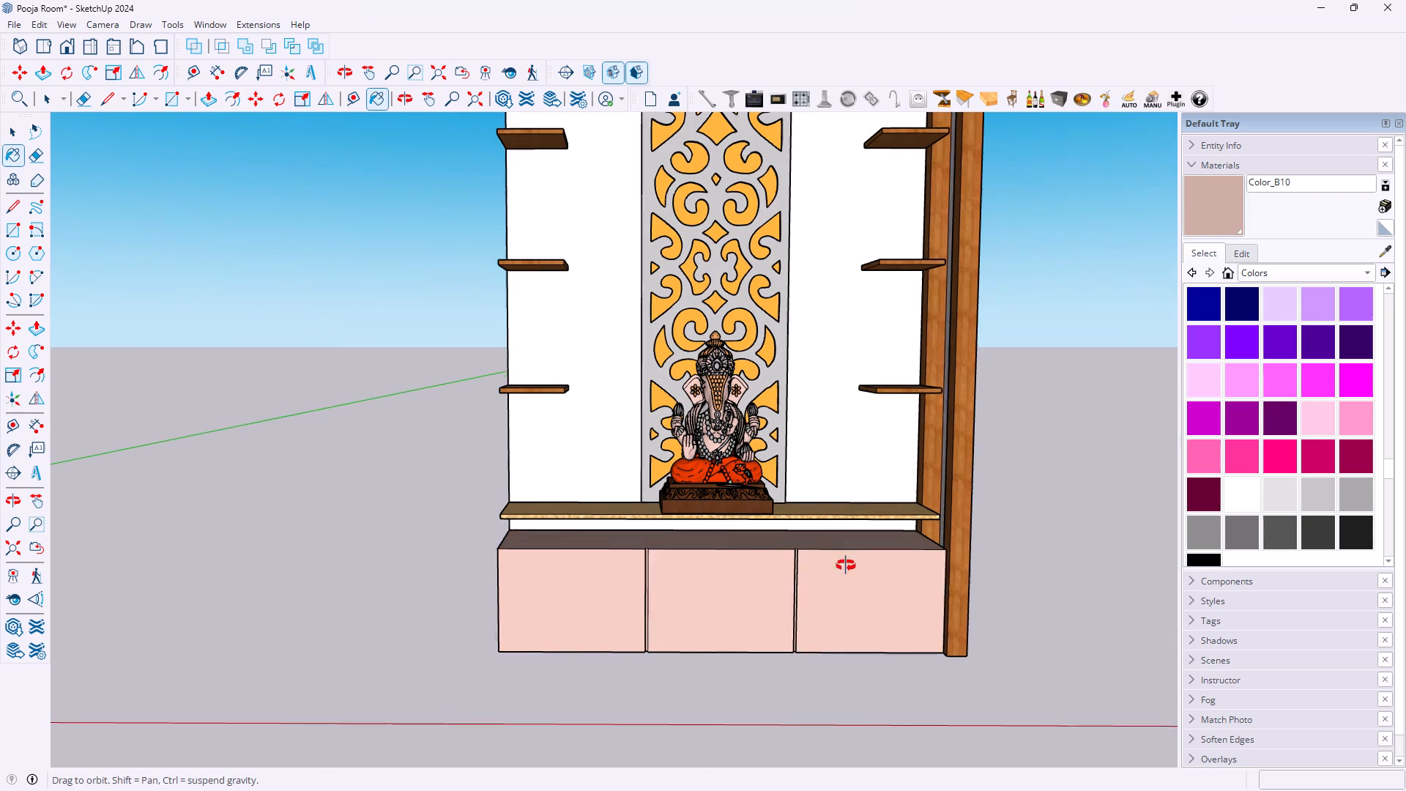
{"action": "middle_click_drag", "start_coordinate": [846, 565], "coordinate": [758, 567]}
{"action": "scroll", "coordinate": [759, 552], "scroll_direction": "down", "scroll_amount": 2}
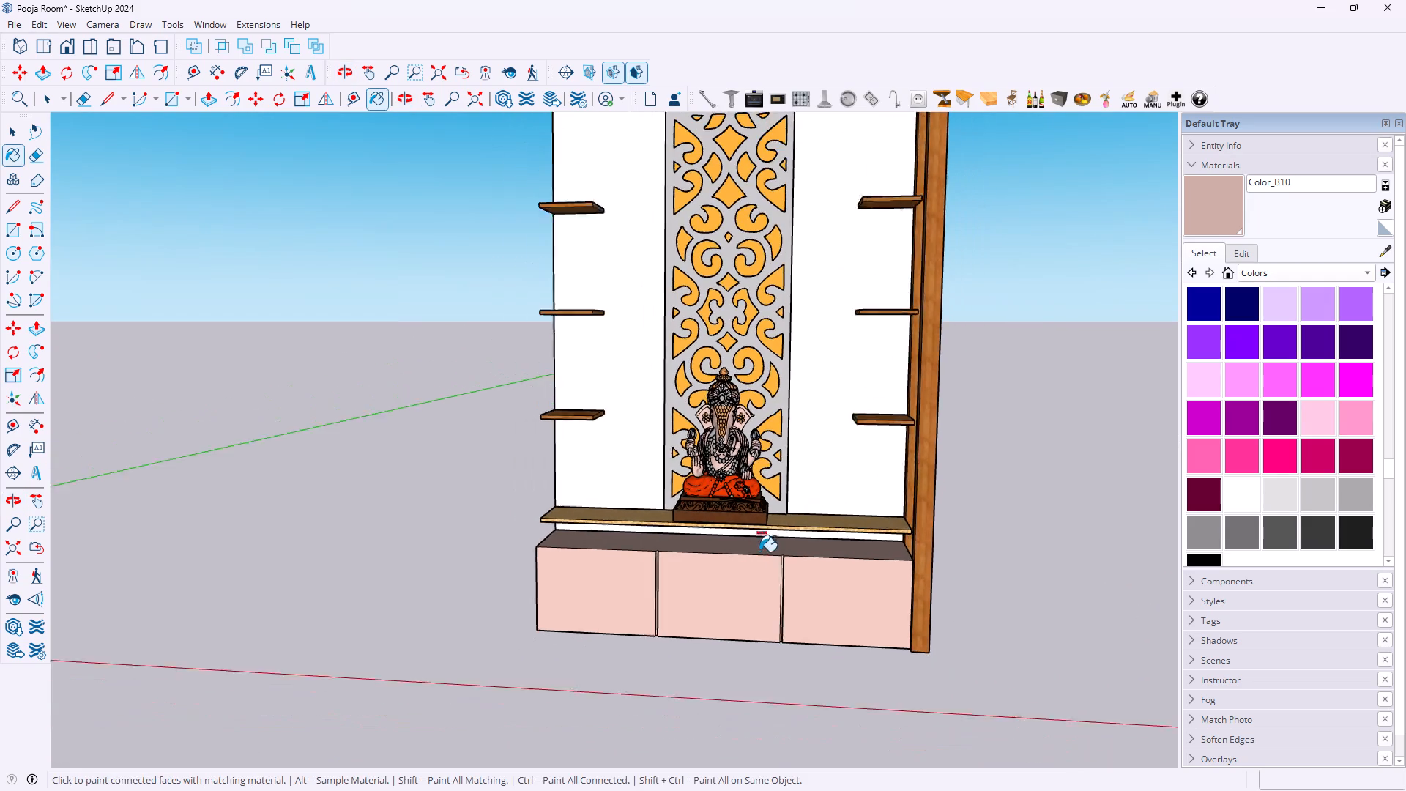
{"action": "scroll", "coordinate": [759, 552], "scroll_direction": "down", "scroll_amount": 3}
{"action": "middle_click_drag", "start_coordinate": [789, 543], "coordinate": [815, 520]}
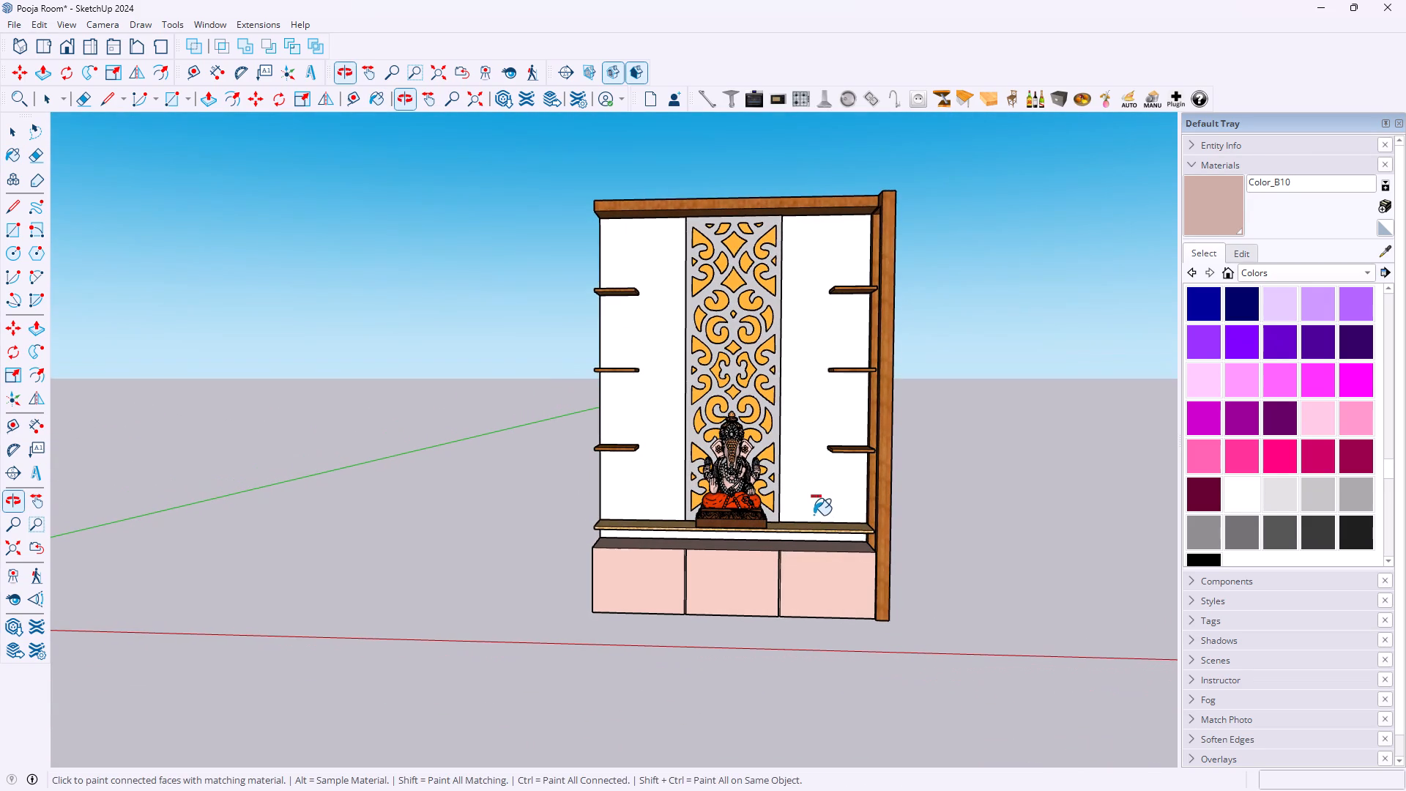
{"action": "scroll", "coordinate": [803, 481], "scroll_direction": "up", "scroll_amount": 1}
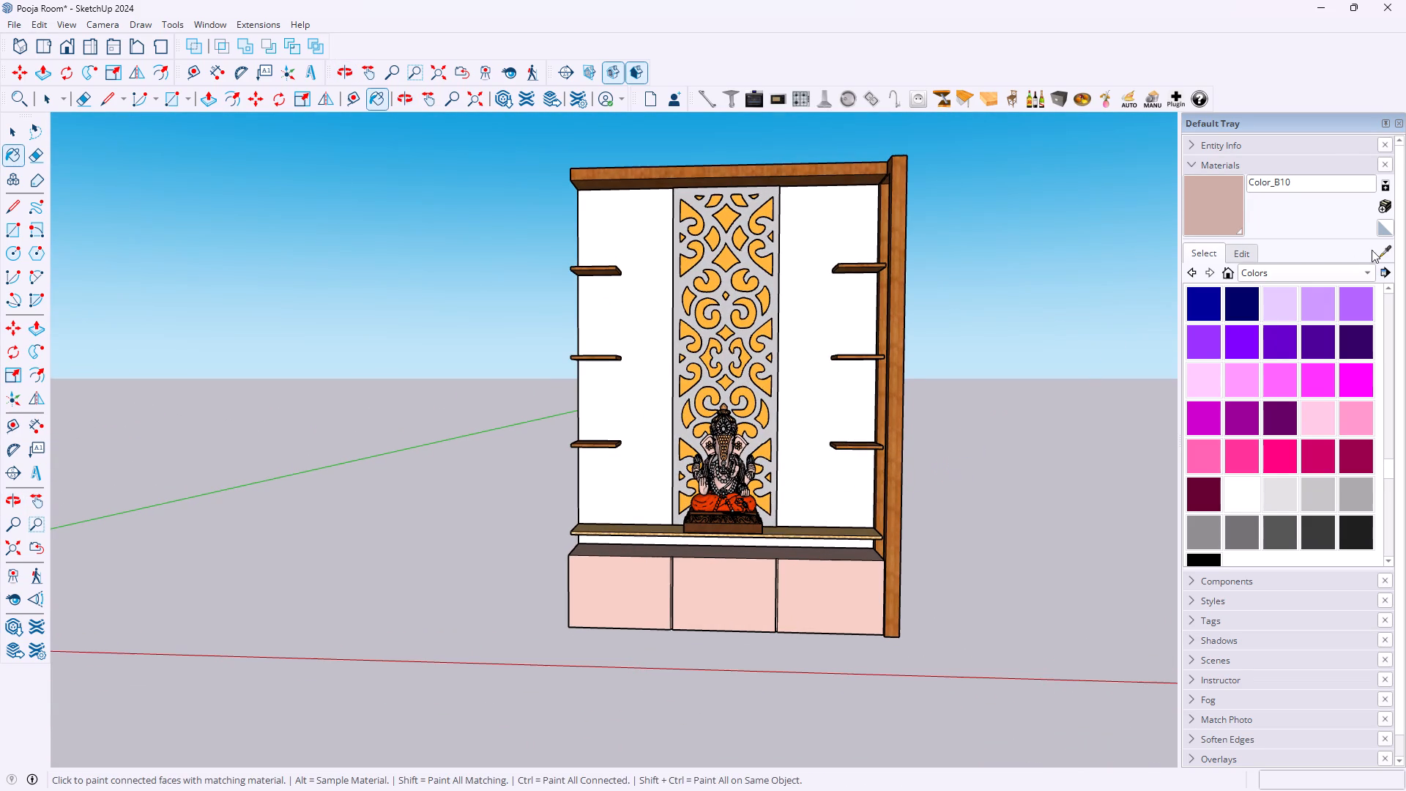
{"action": "left_click", "coordinate": [1399, 119]}
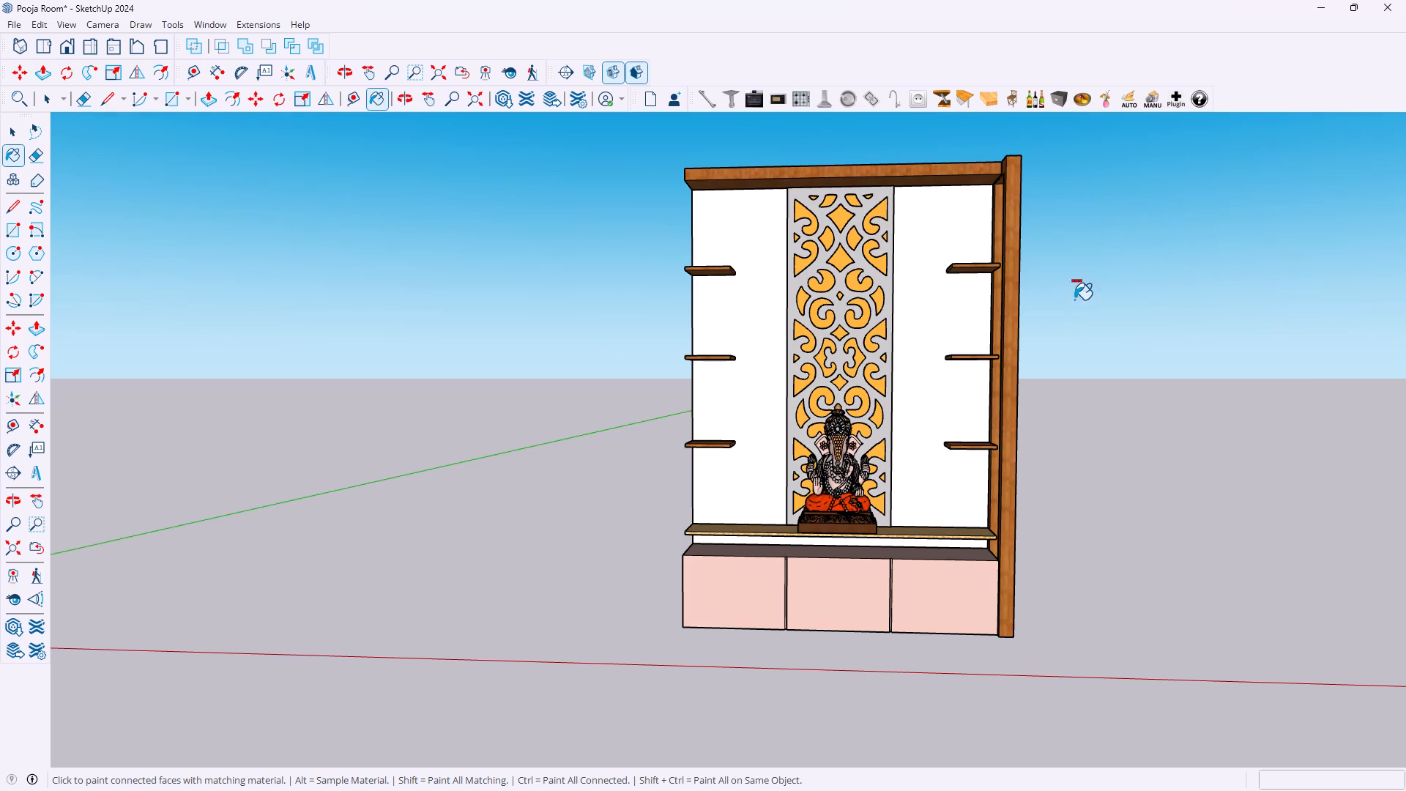
{"action": "key", "text": "space"}
{"action": "middle_click_drag", "start_coordinate": [950, 487], "coordinate": [951, 487]}
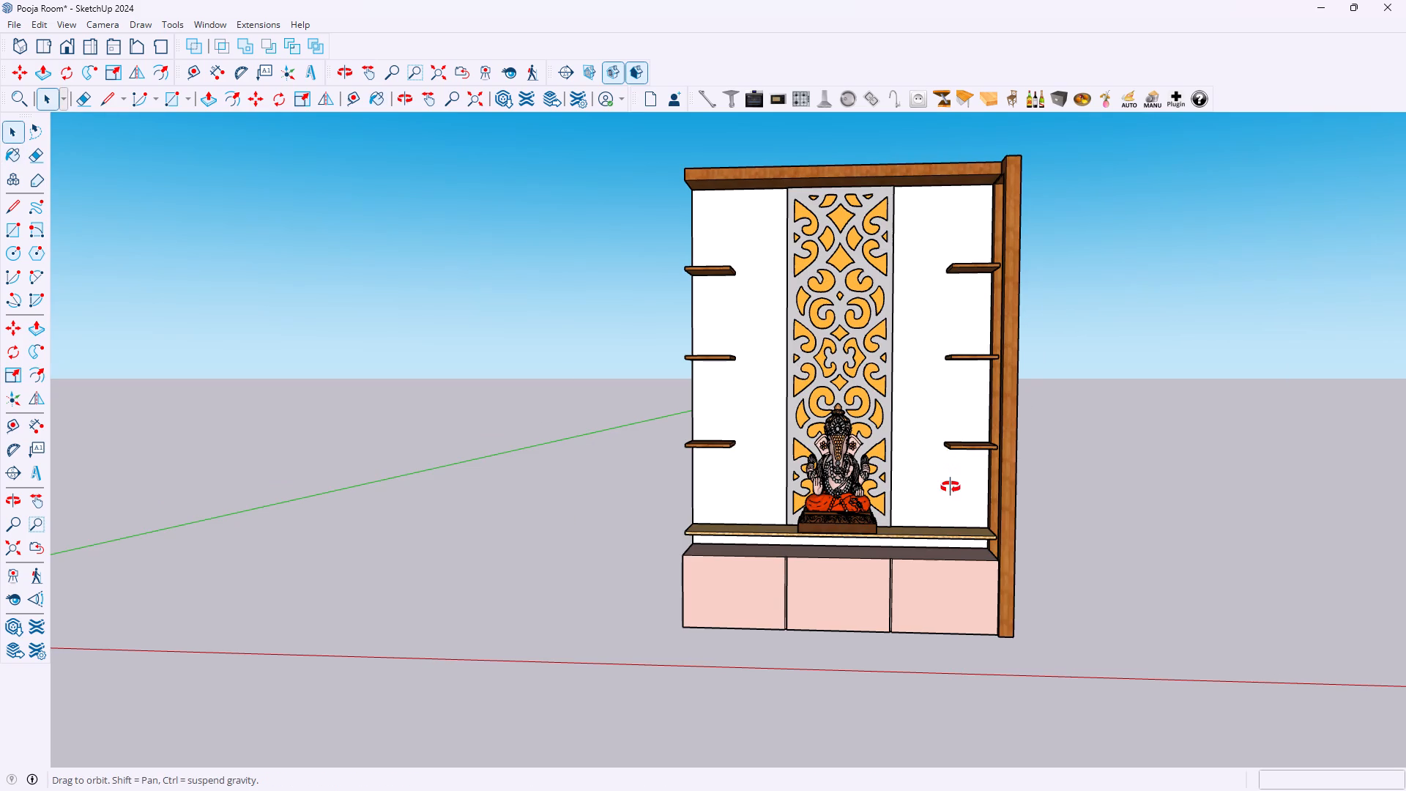
{"action": "middle_click_drag", "start_coordinate": [951, 487], "coordinate": [962, 485]}
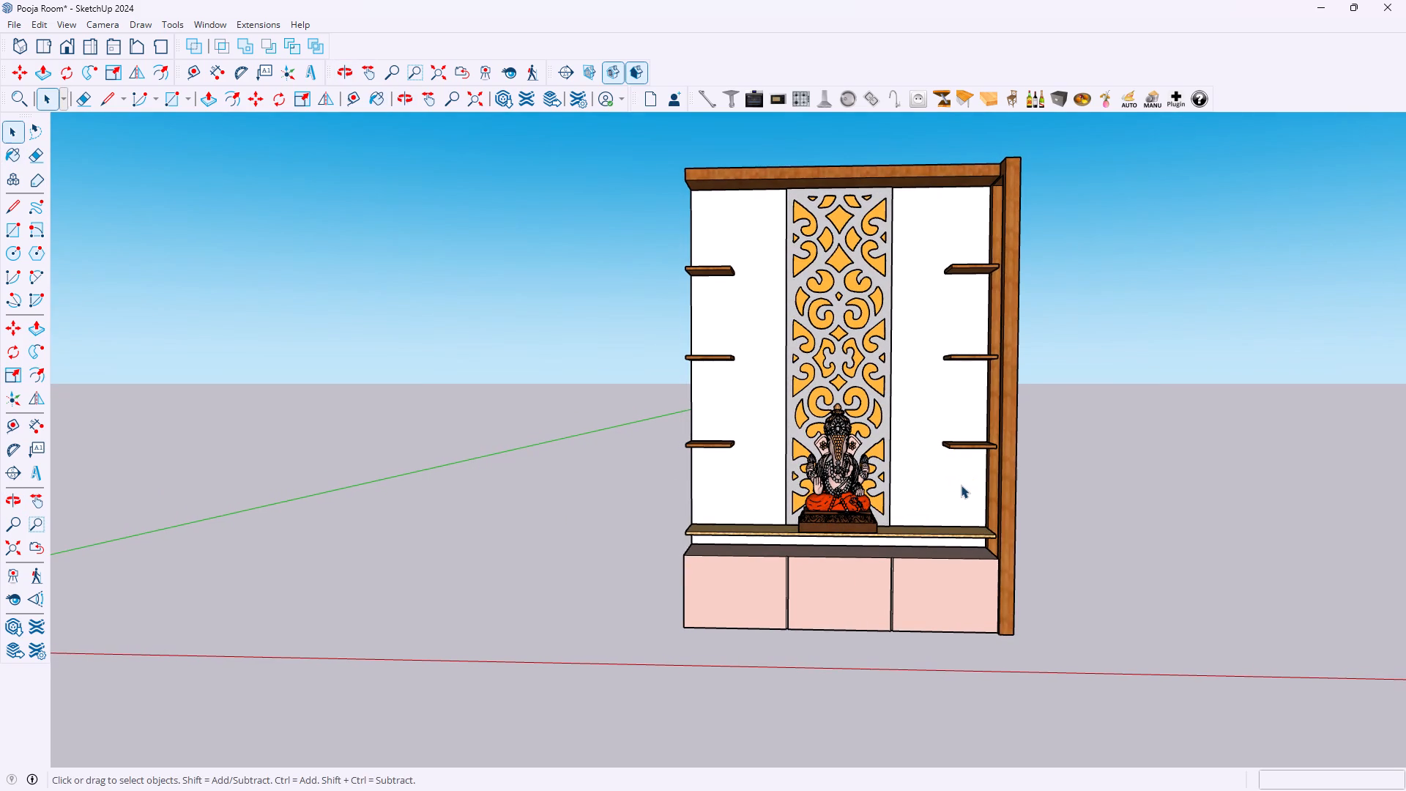
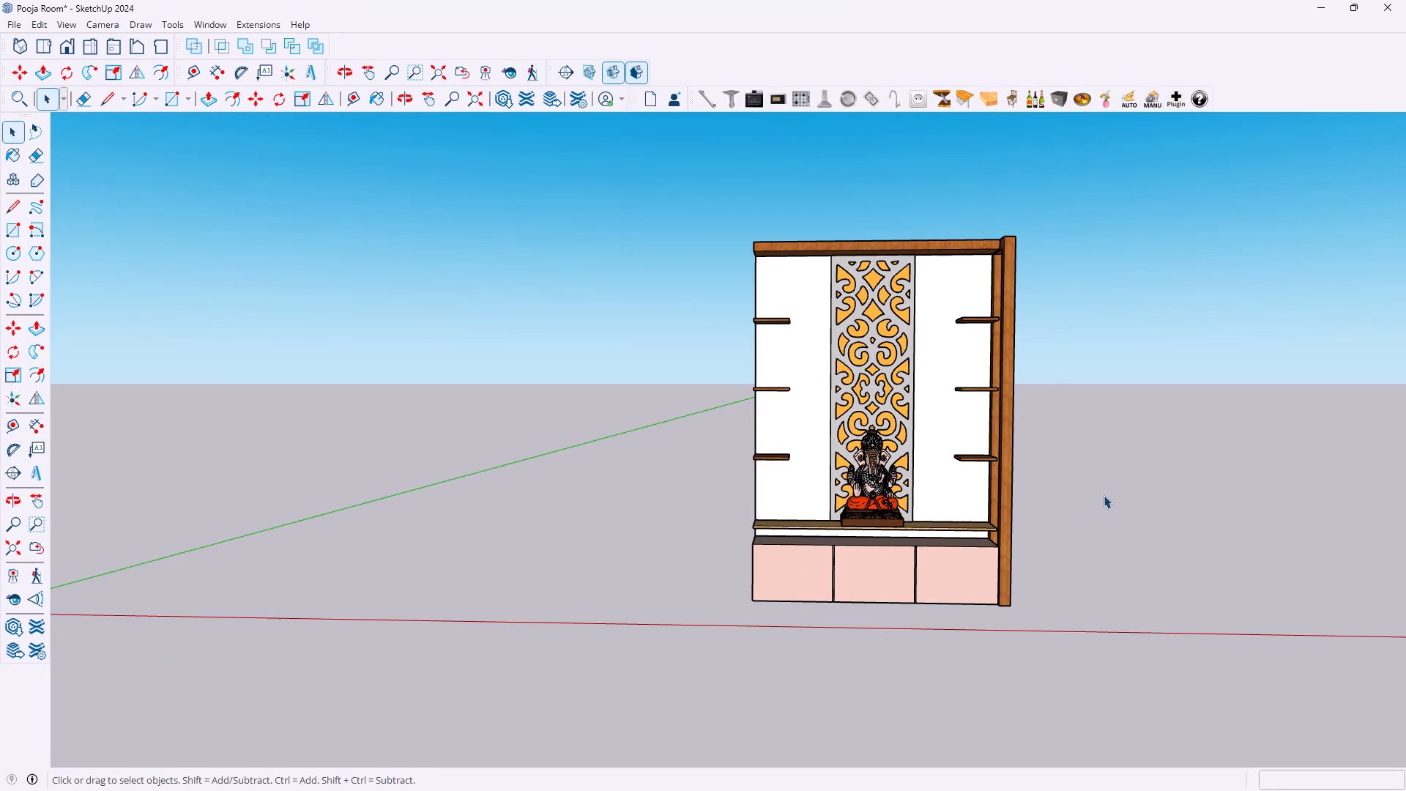
Delete the stray vertical and horizontal lines at the axes origin.
{"action": "middle_click_drag", "start_coordinate": [1101, 496], "coordinate": [1093, 502]}
{"action": "scroll", "coordinate": [1081, 480], "scroll_direction": "up", "scroll_amount": 1}
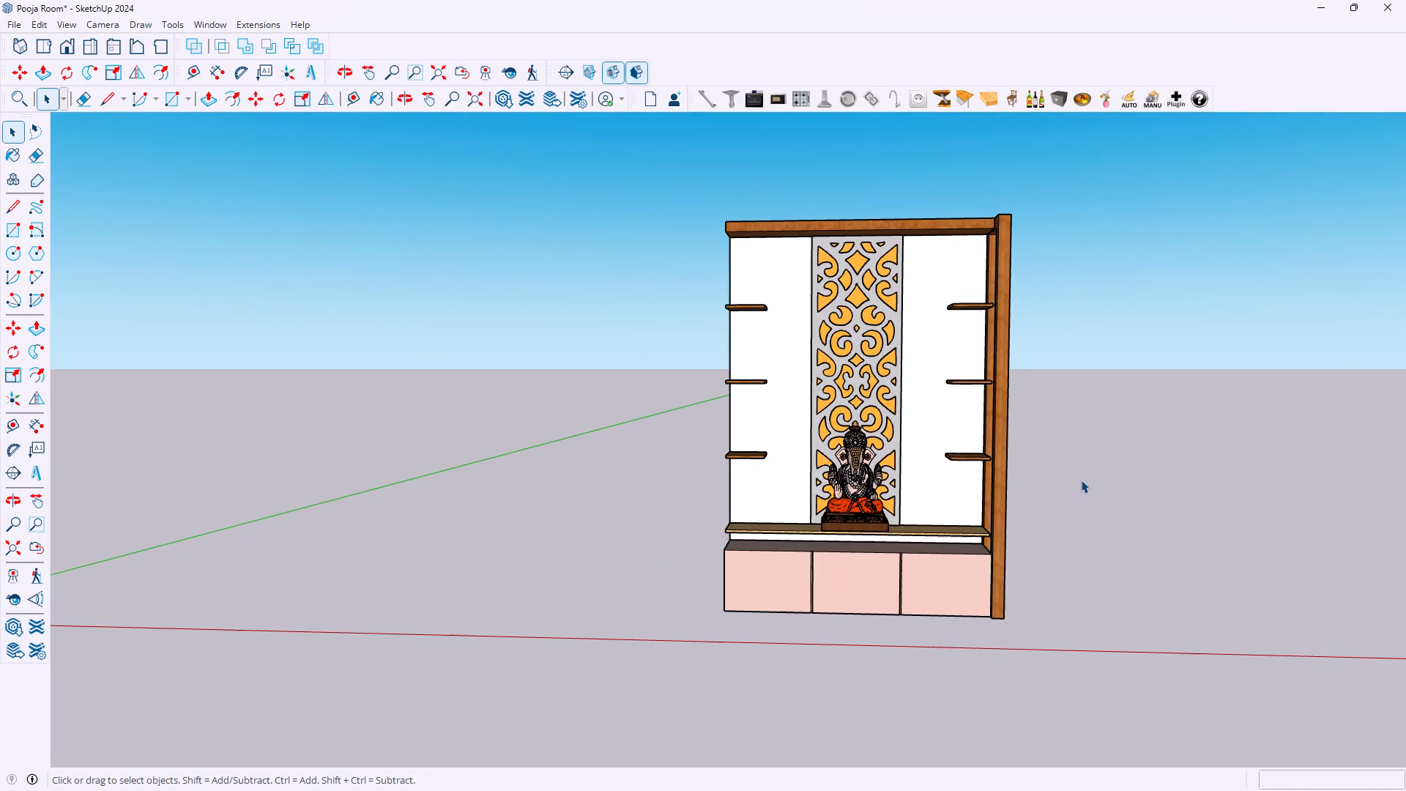
{"action": "scroll", "coordinate": [1080, 479], "scroll_direction": "up", "scroll_amount": 1}
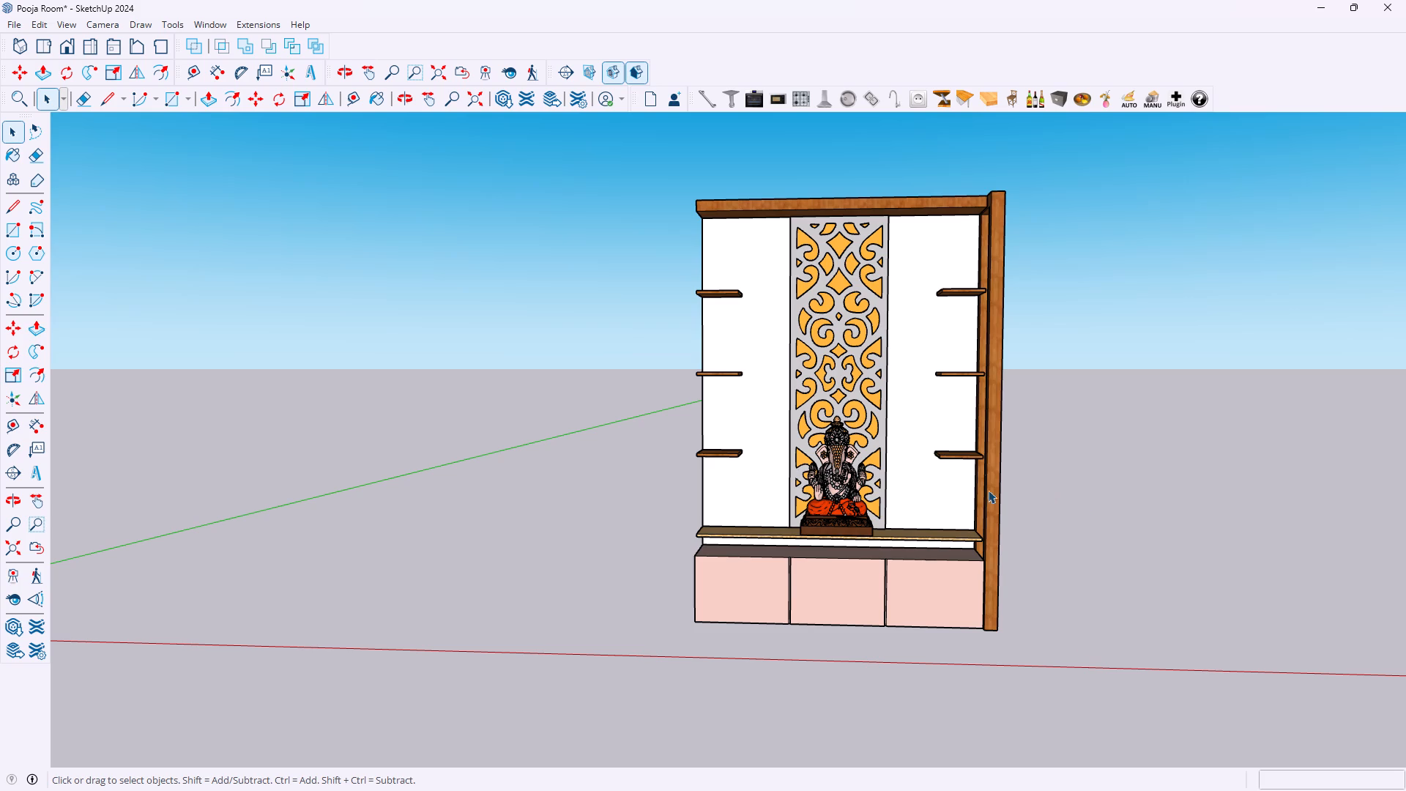
{"action": "scroll", "coordinate": [635, 489], "scroll_direction": "down", "scroll_amount": 2}
{"action": "middle_click_drag", "start_coordinate": [310, 499], "coordinate": [513, 547]}
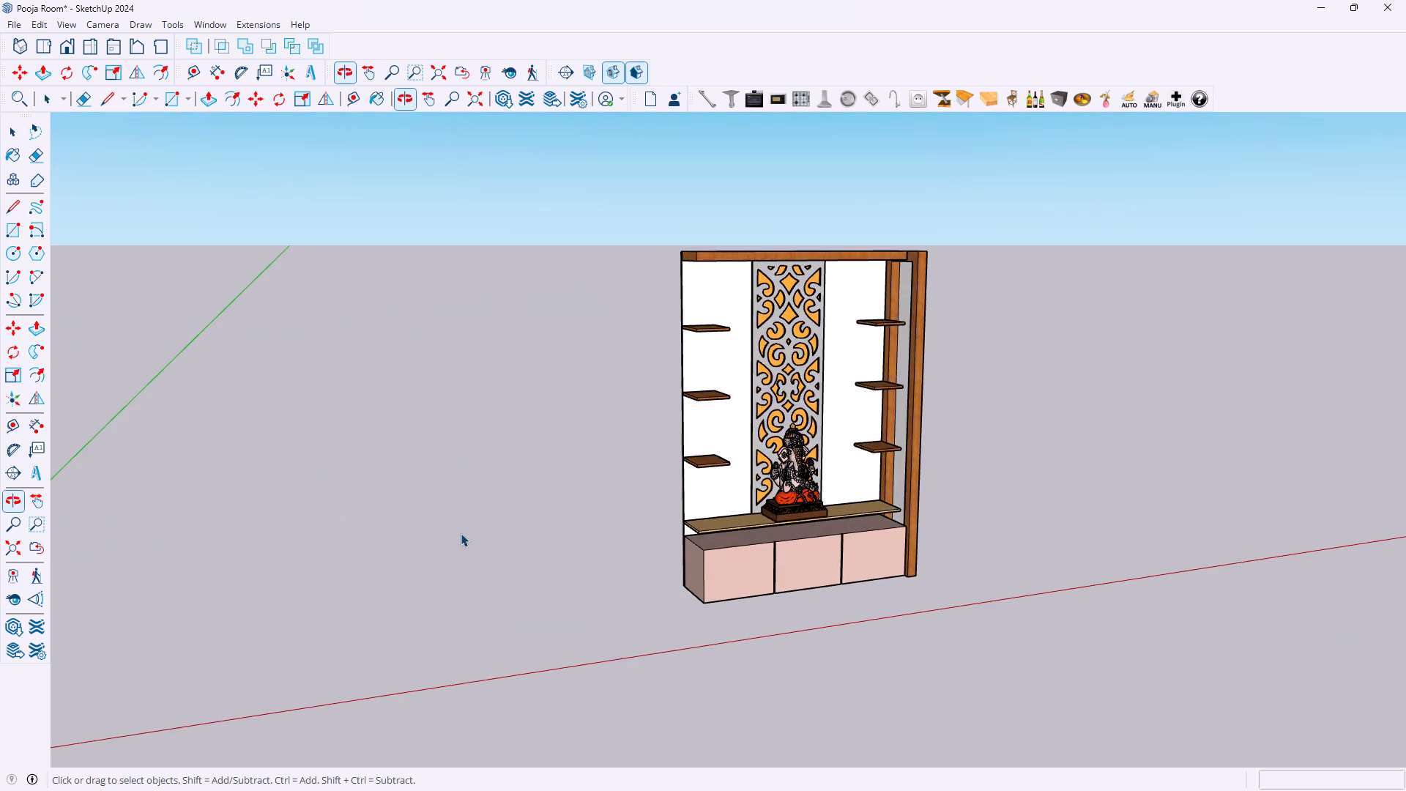
{"action": "scroll", "coordinate": [318, 508], "scroll_direction": "down", "scroll_amount": 8}
{"action": "middle_click_drag", "start_coordinate": [207, 532], "coordinate": [145, 533]}
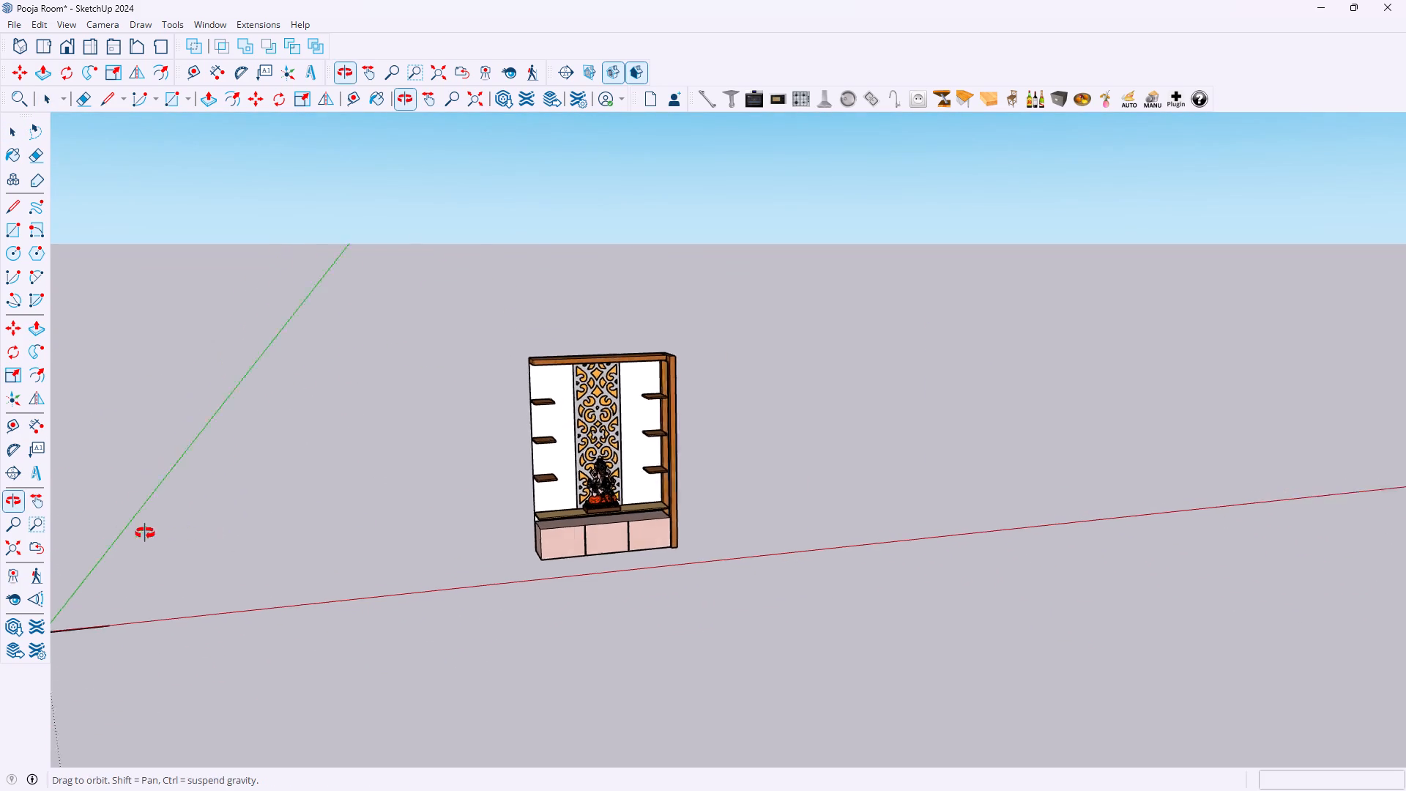
{"action": "middle_click_drag", "start_coordinate": [145, 533], "coordinate": [82, 533]}
{"action": "scroll", "coordinate": [84, 530], "scroll_direction": "up", "scroll_amount": 6}
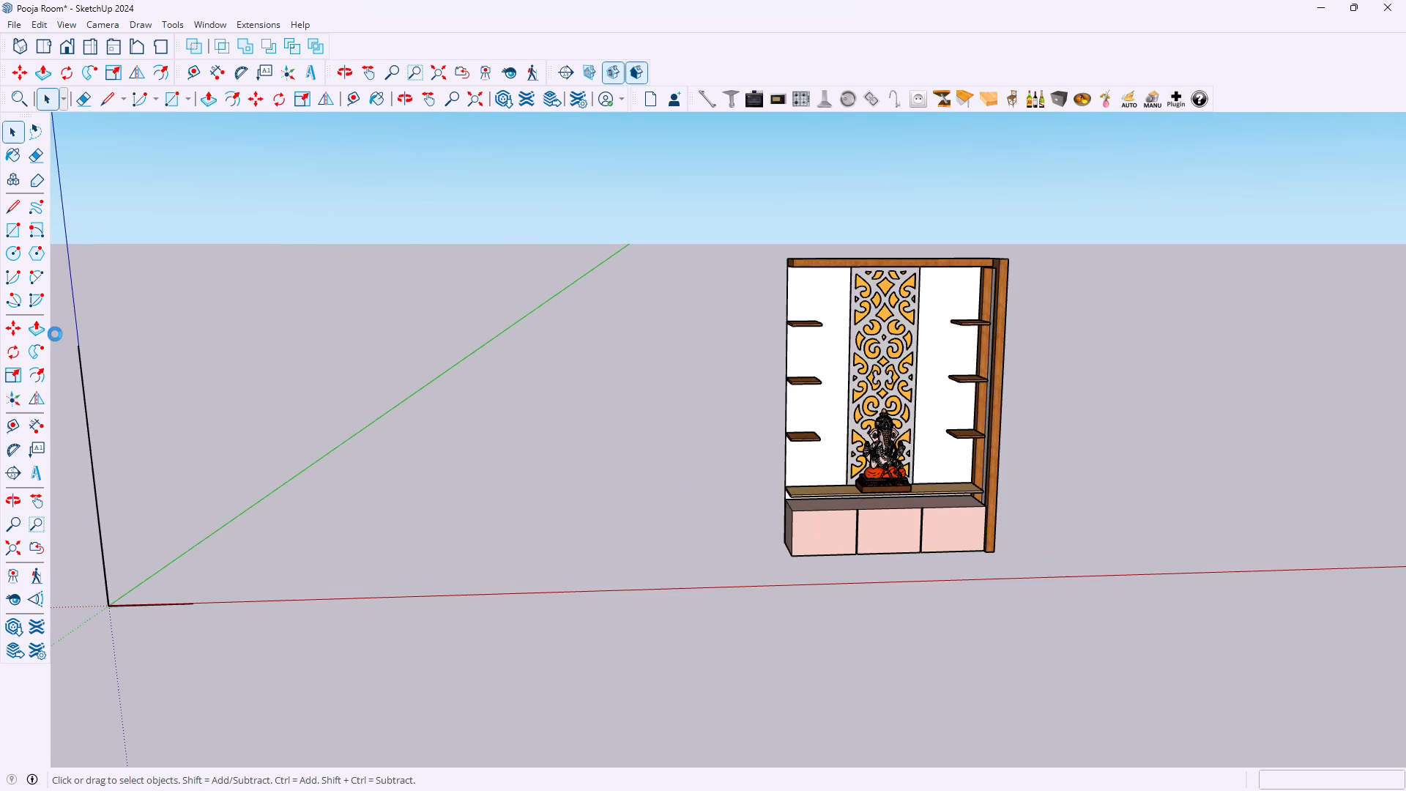
{"action": "left_click_drag", "start_coordinate": [64, 333], "coordinate": [206, 634]}
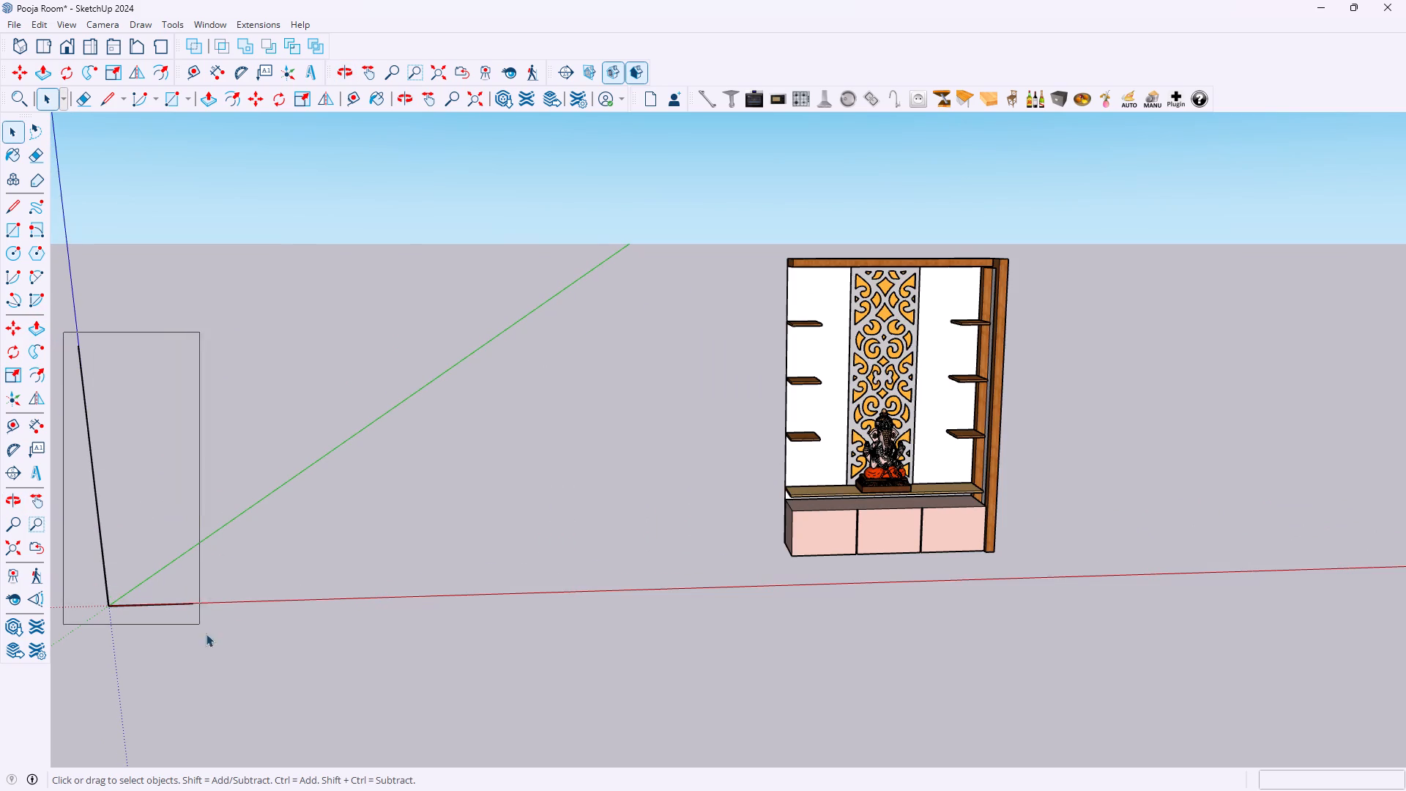
{"action": "left_click_drag", "start_coordinate": [206, 634], "coordinate": [229, 659]}
{"action": "key", "text": "Delete"}
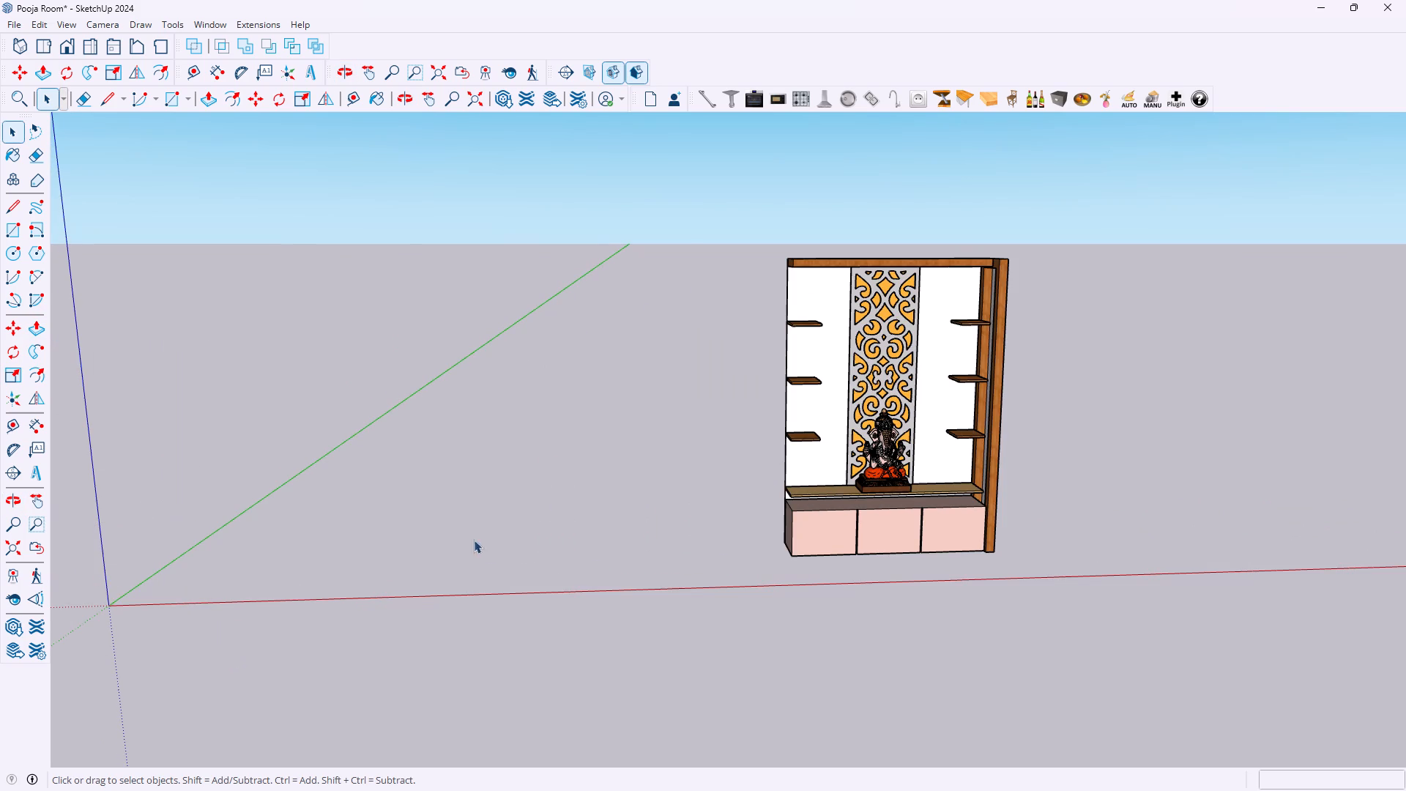
Hide the complete pooja unit together with the Ganesha idol.
{"action": "left_click_drag", "start_coordinate": [720, 199], "coordinate": [1085, 607]}
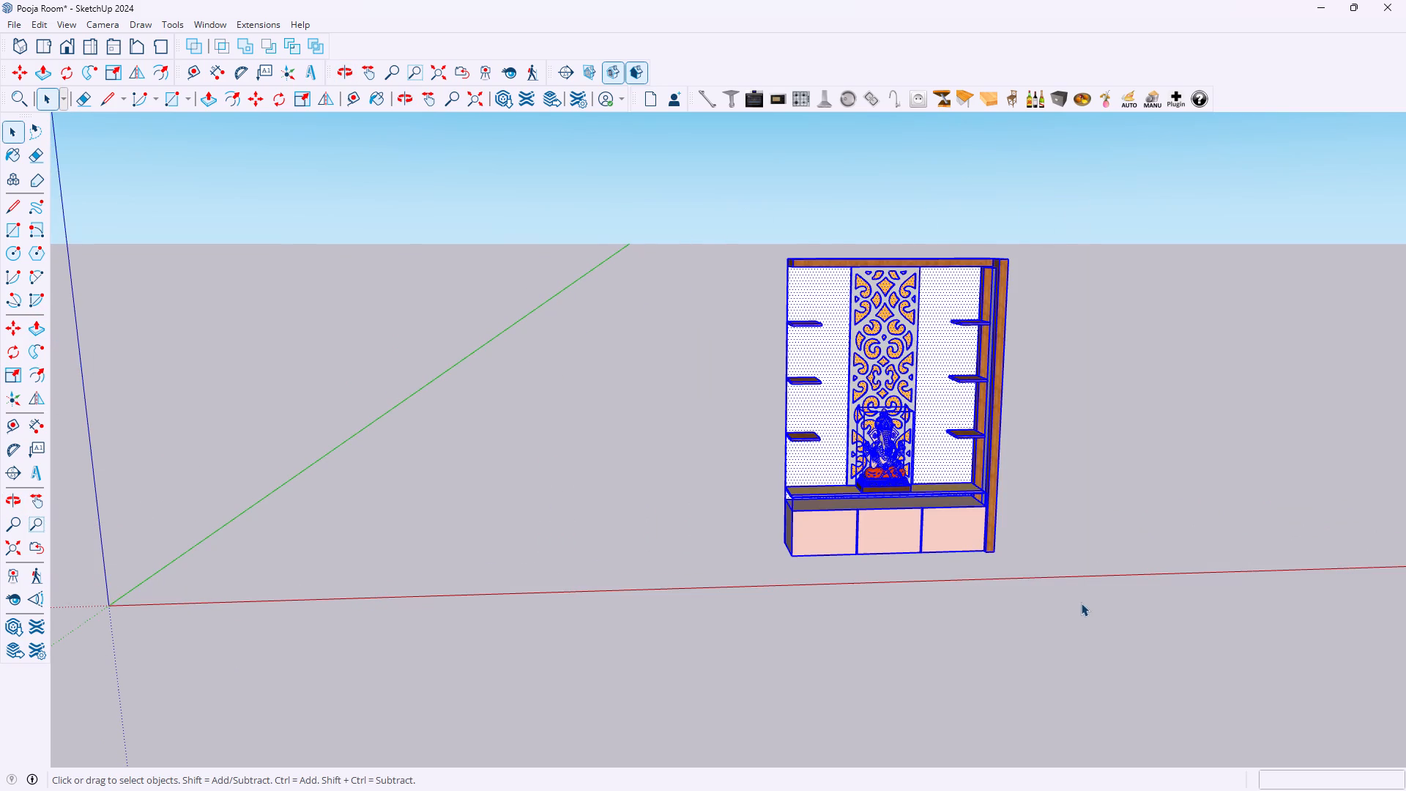
{"action": "right_click", "coordinate": [904, 467]}
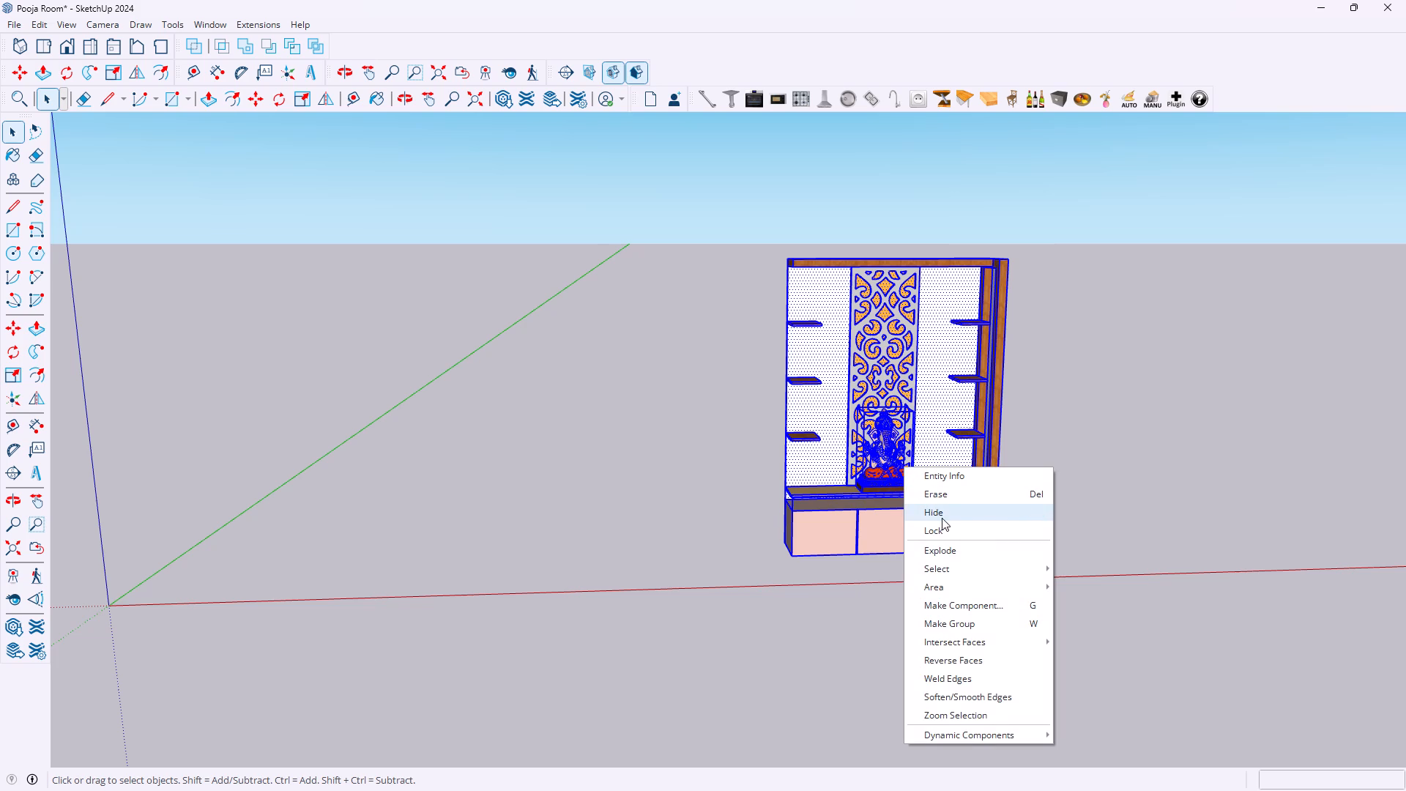
{"action": "left_click", "coordinate": [942, 510]}
Draw a 12' by 12' floor rectangle on the ground starting at the axes origin.
{"action": "scroll", "coordinate": [319, 457], "scroll_direction": "down", "scroll_amount": 2}
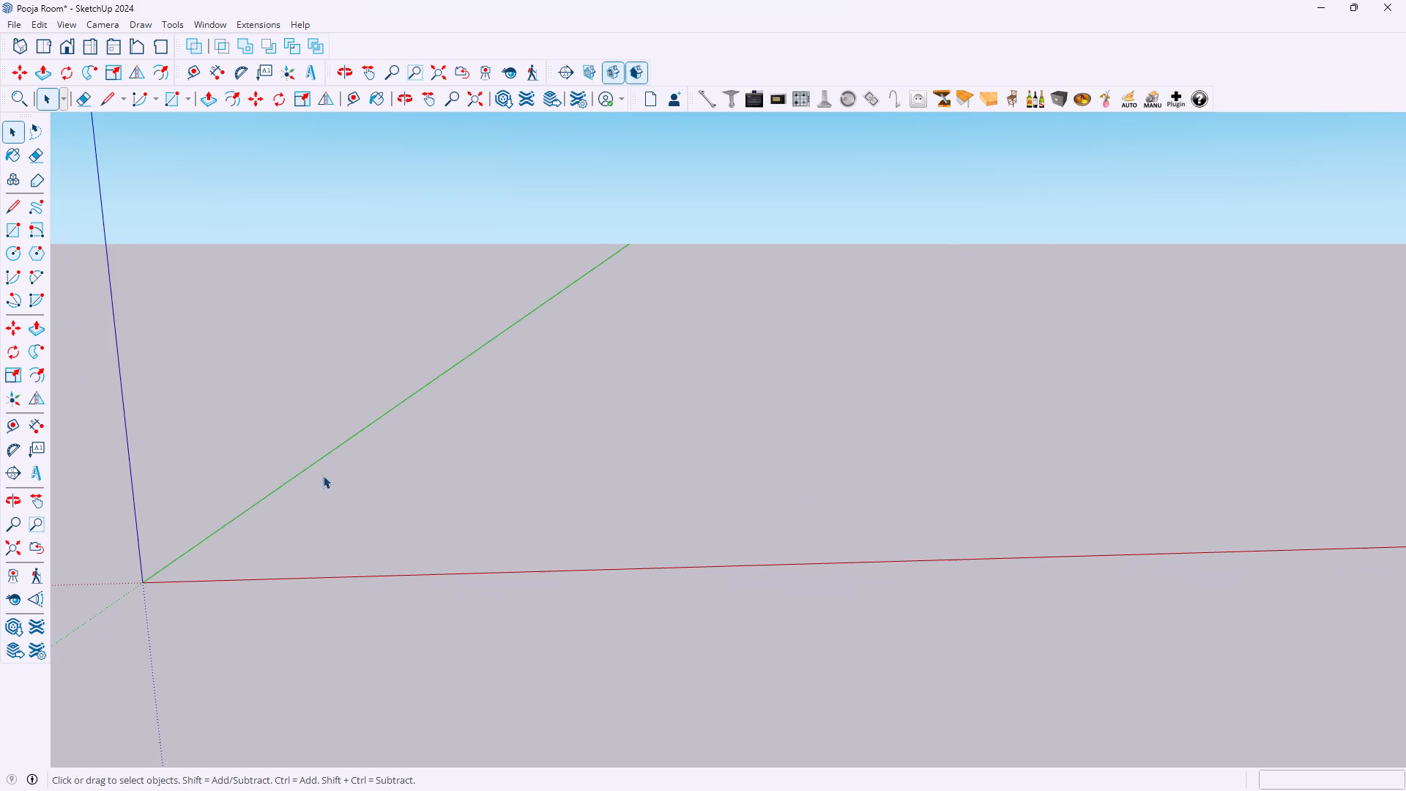
{"action": "key", "text": "r"}
{"action": "left_click", "coordinate": [144, 580]}
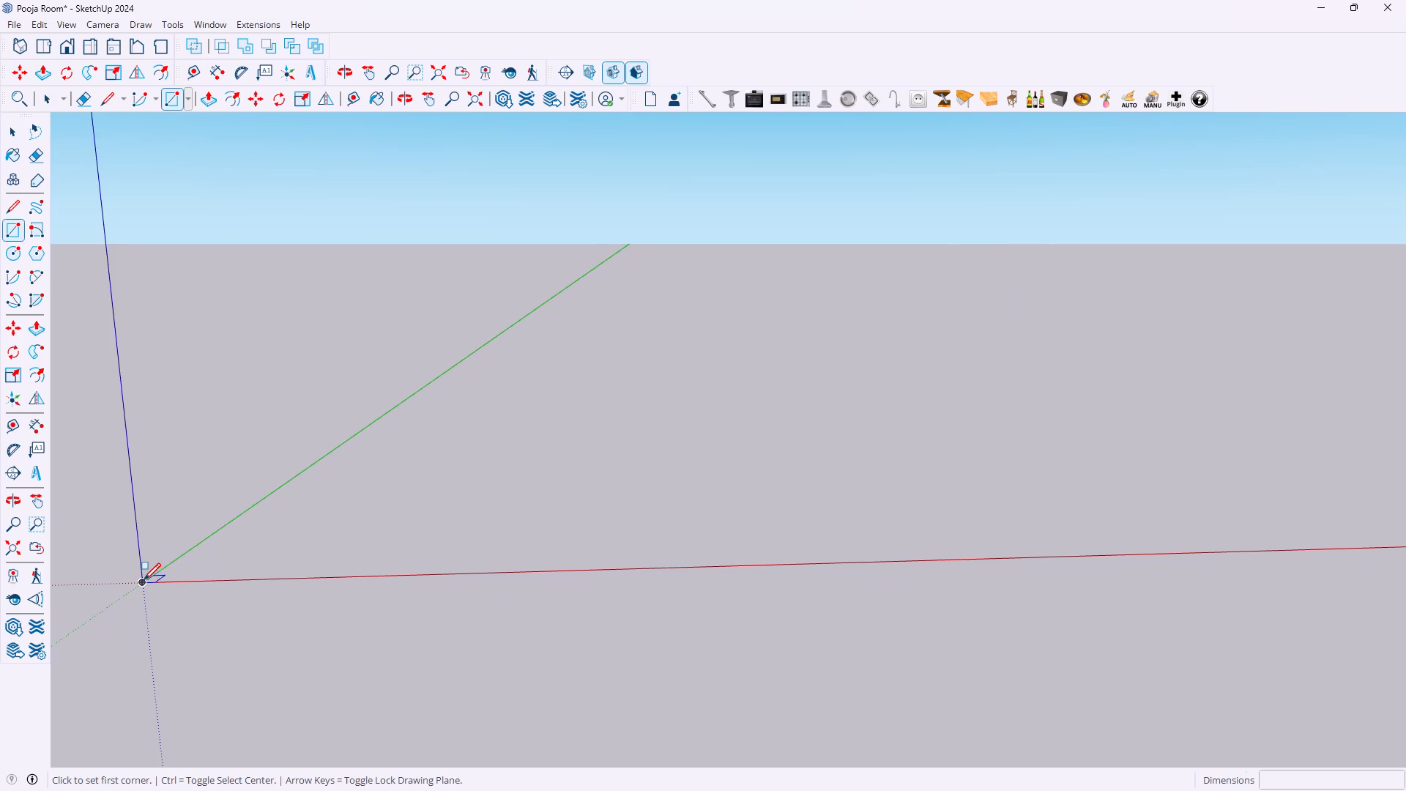
{"action": "type", "text": "12"}
{"action": "type", "text": "',12'"}
{"action": "key", "text": "Return"}
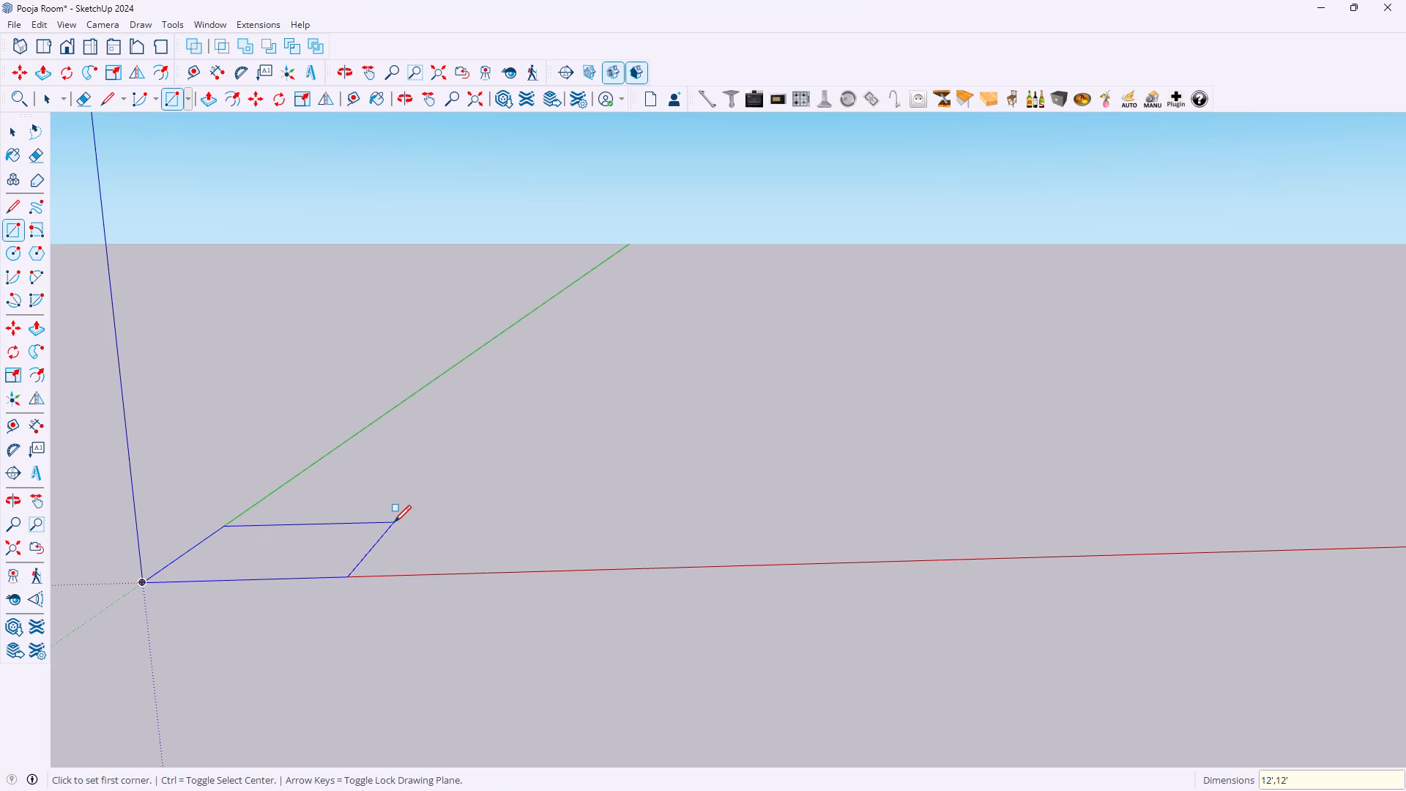
Make the floor rectangle a group.
{"action": "key", "text": "space"}
{"action": "left_click", "coordinate": [399, 521]}
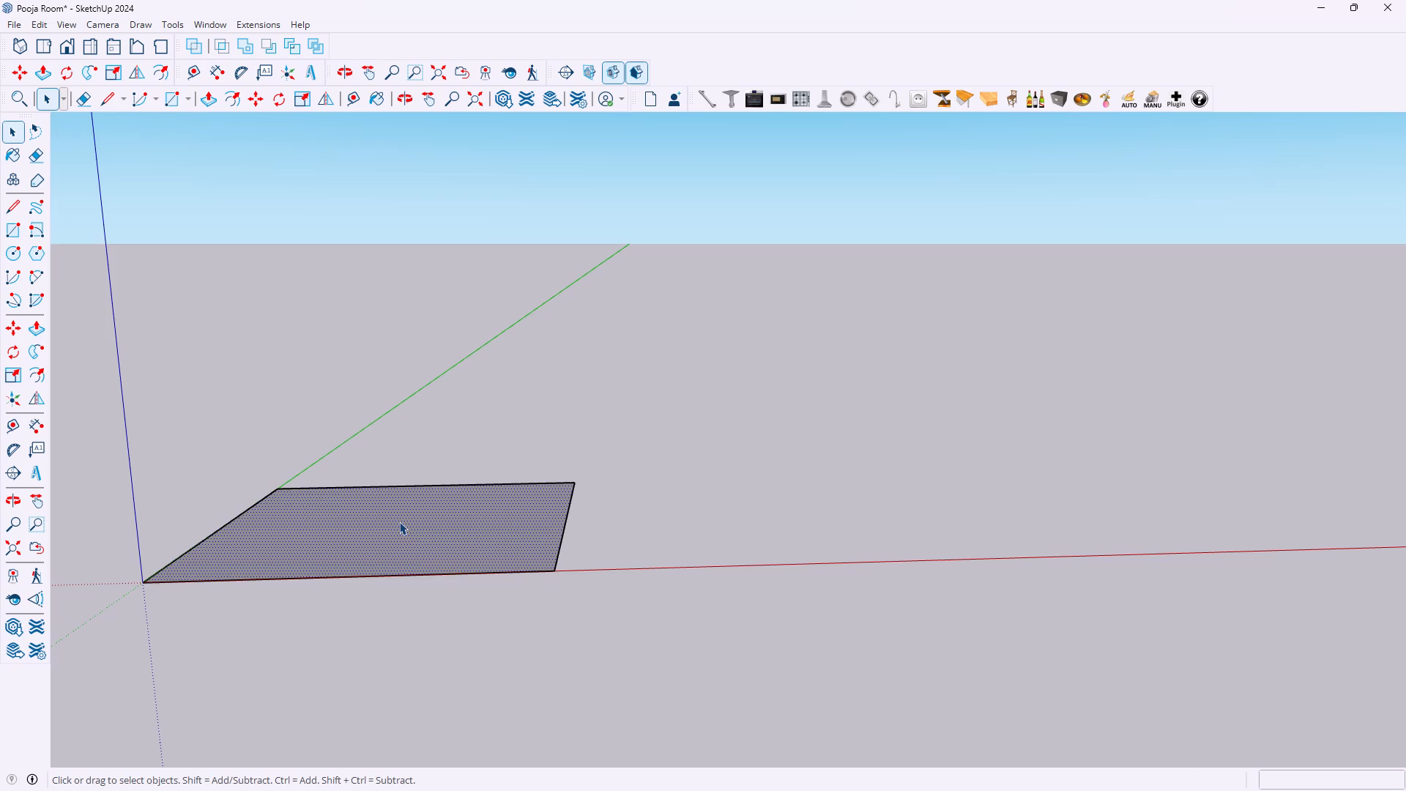
{"action": "key", "text": "w"}
{"action": "left_click", "coordinate": [402, 534]}
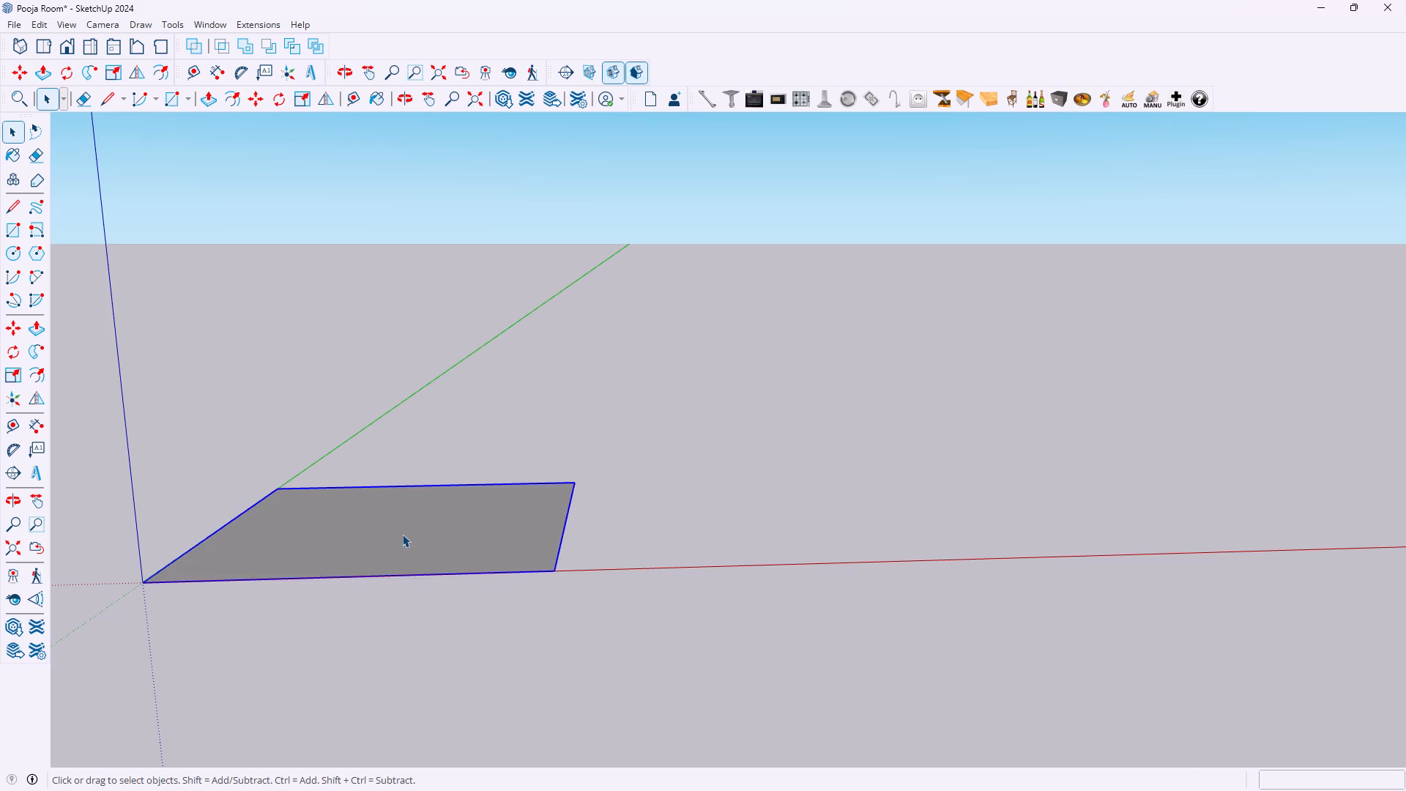
Inside the floor group, extrude the floor face upward by 8" with Push/Pull.
{"action": "key", "text": "p"}
{"action": "left_click", "coordinate": [397, 532]}
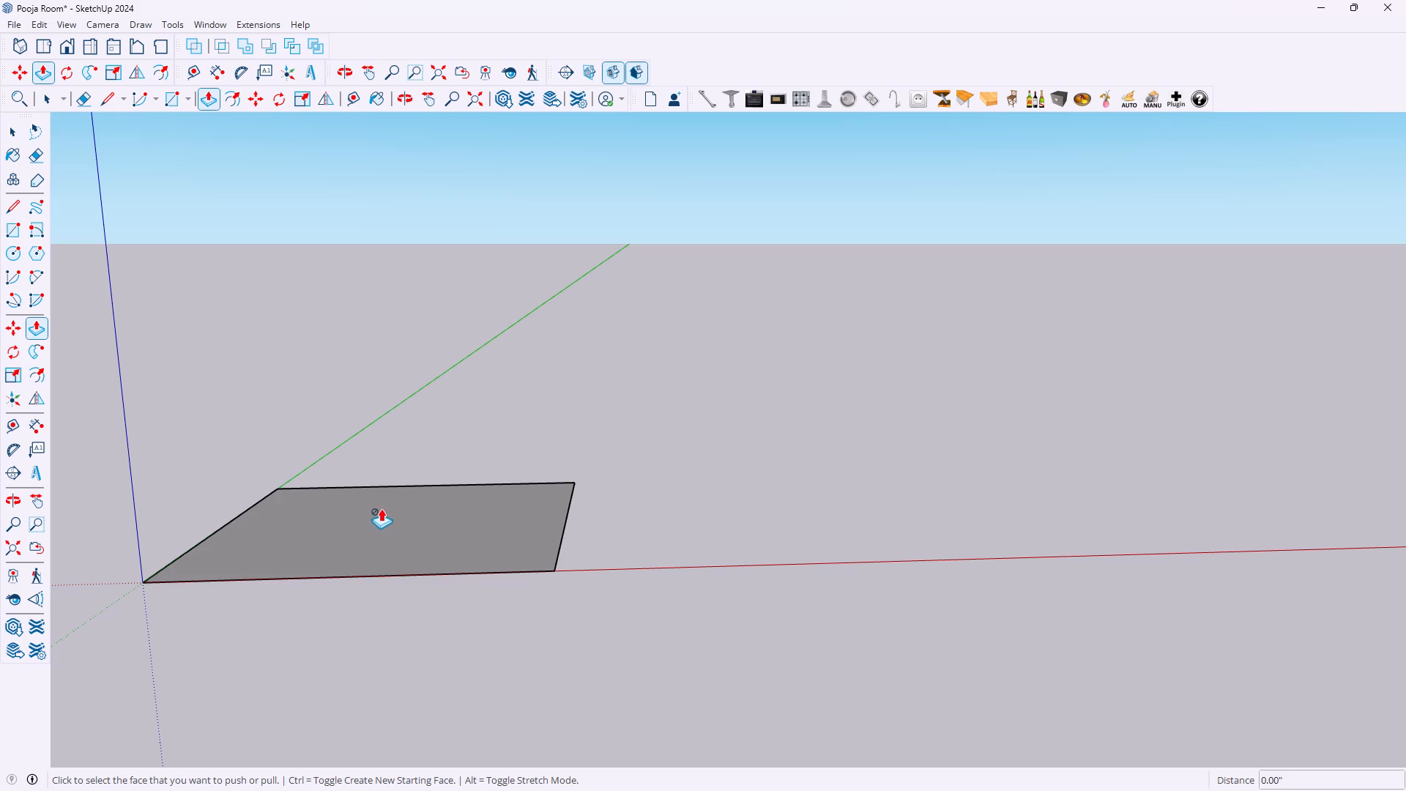
{"action": "key", "text": "space"}
{"action": "double_click", "coordinate": [382, 526]}
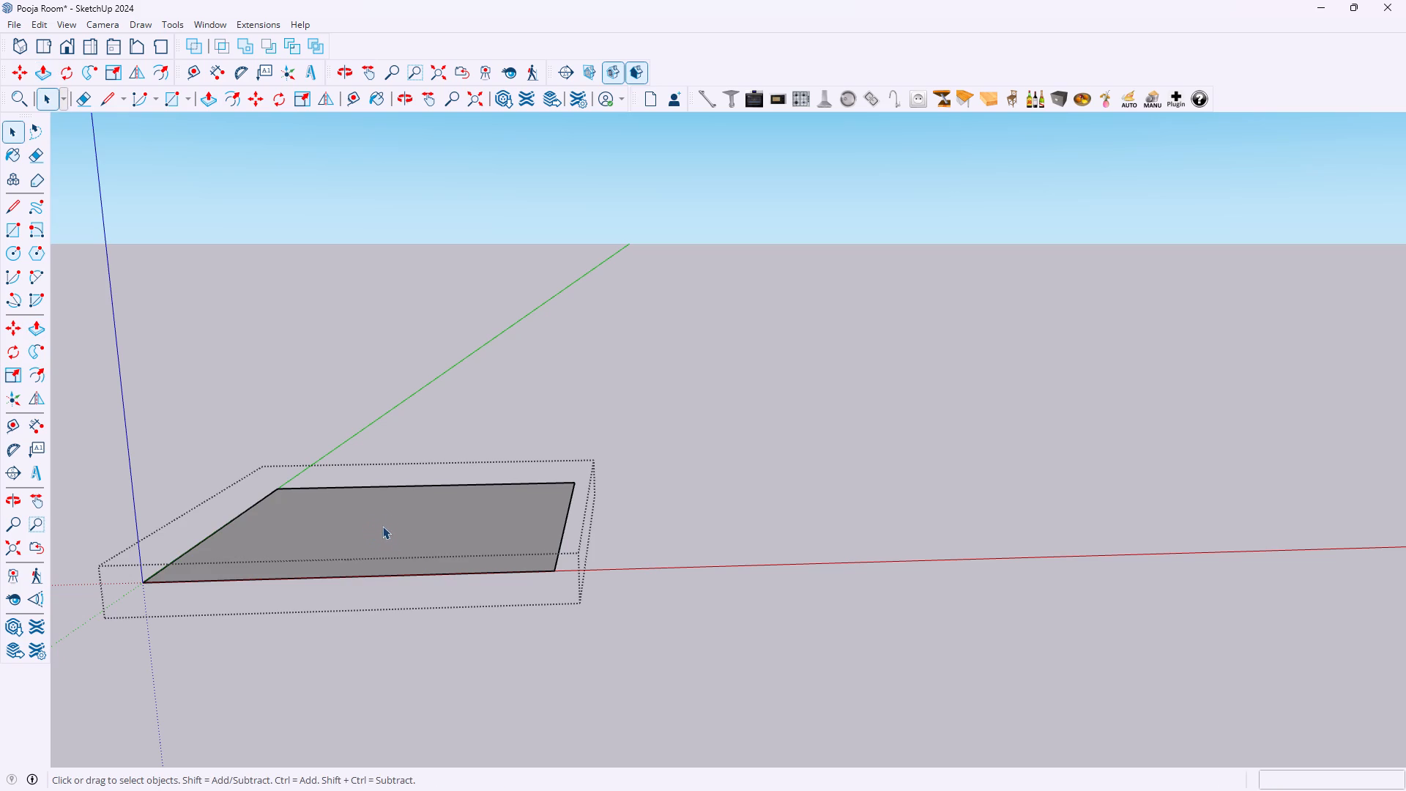
{"action": "key", "text": "p"}
{"action": "left_click", "coordinate": [382, 526]}
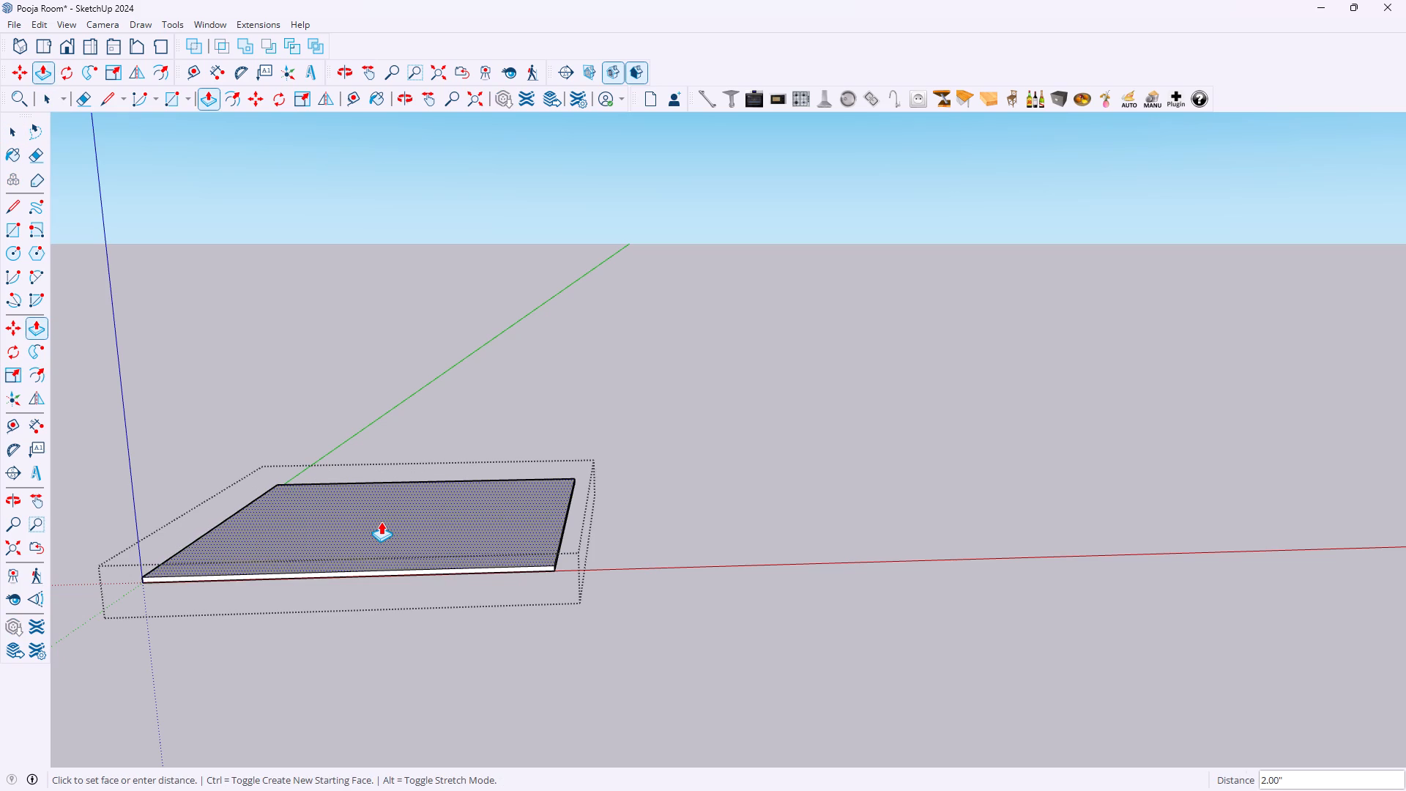
{"action": "key", "text": "8"}
{"action": "key", "text": "Return"}
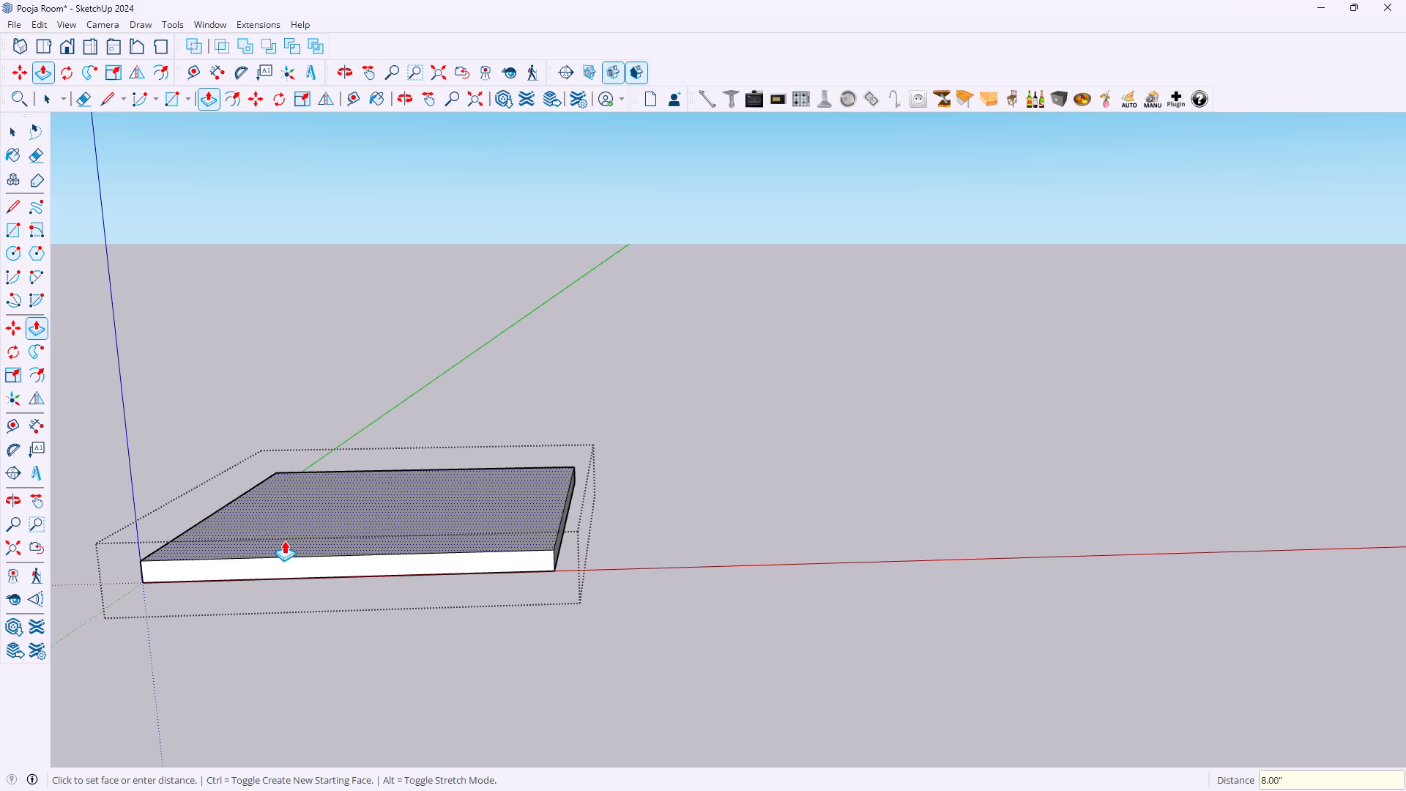
{"action": "key", "text": "space"}
Offset the back and two side edges of the slab's top face inward by 8" to outline the walls.
{"action": "middle_click_drag", "start_coordinate": [299, 521], "coordinate": [457, 579]}
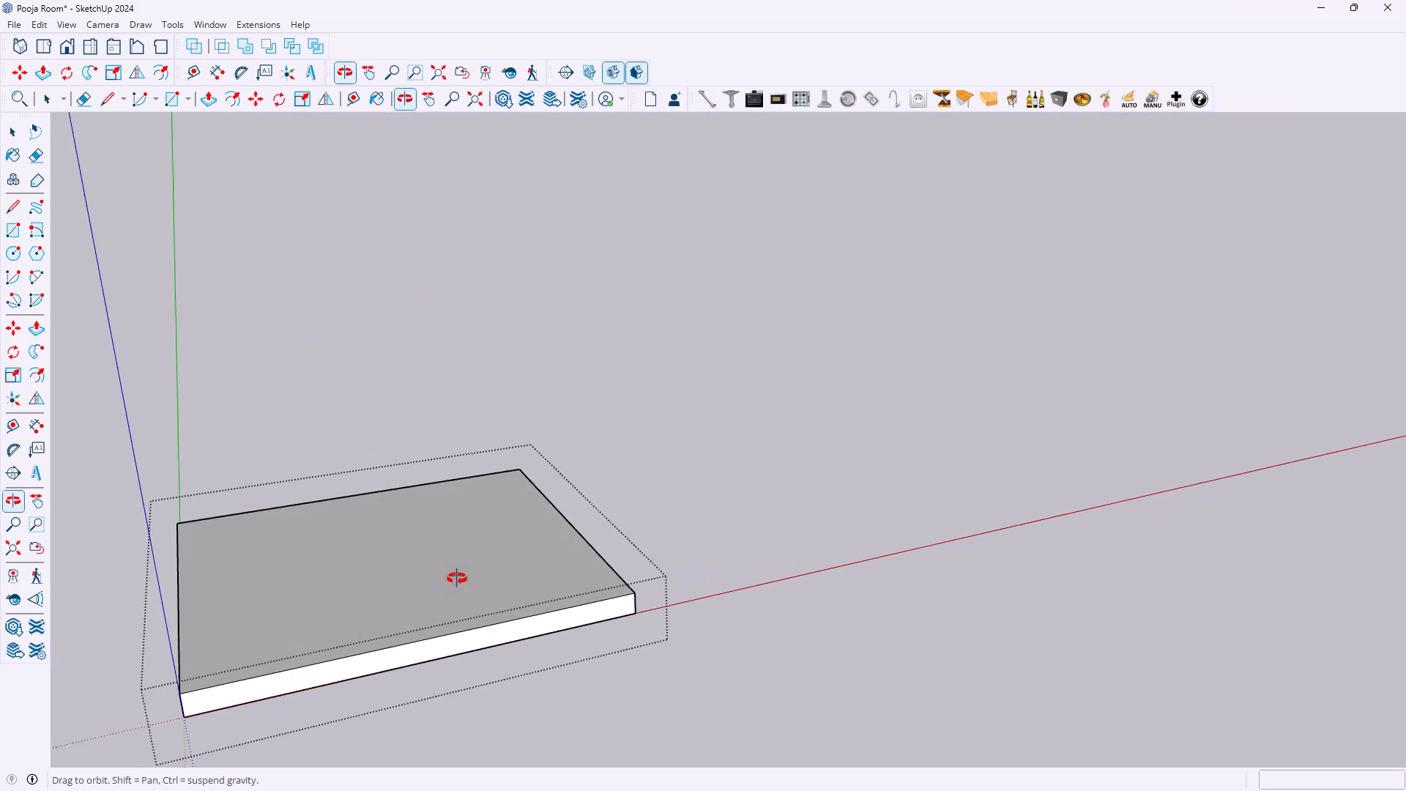
{"action": "scroll", "coordinate": [349, 560], "scroll_direction": "down", "scroll_amount": 2}
{"action": "middle_click_drag", "start_coordinate": [399, 559], "coordinate": [288, 587]}
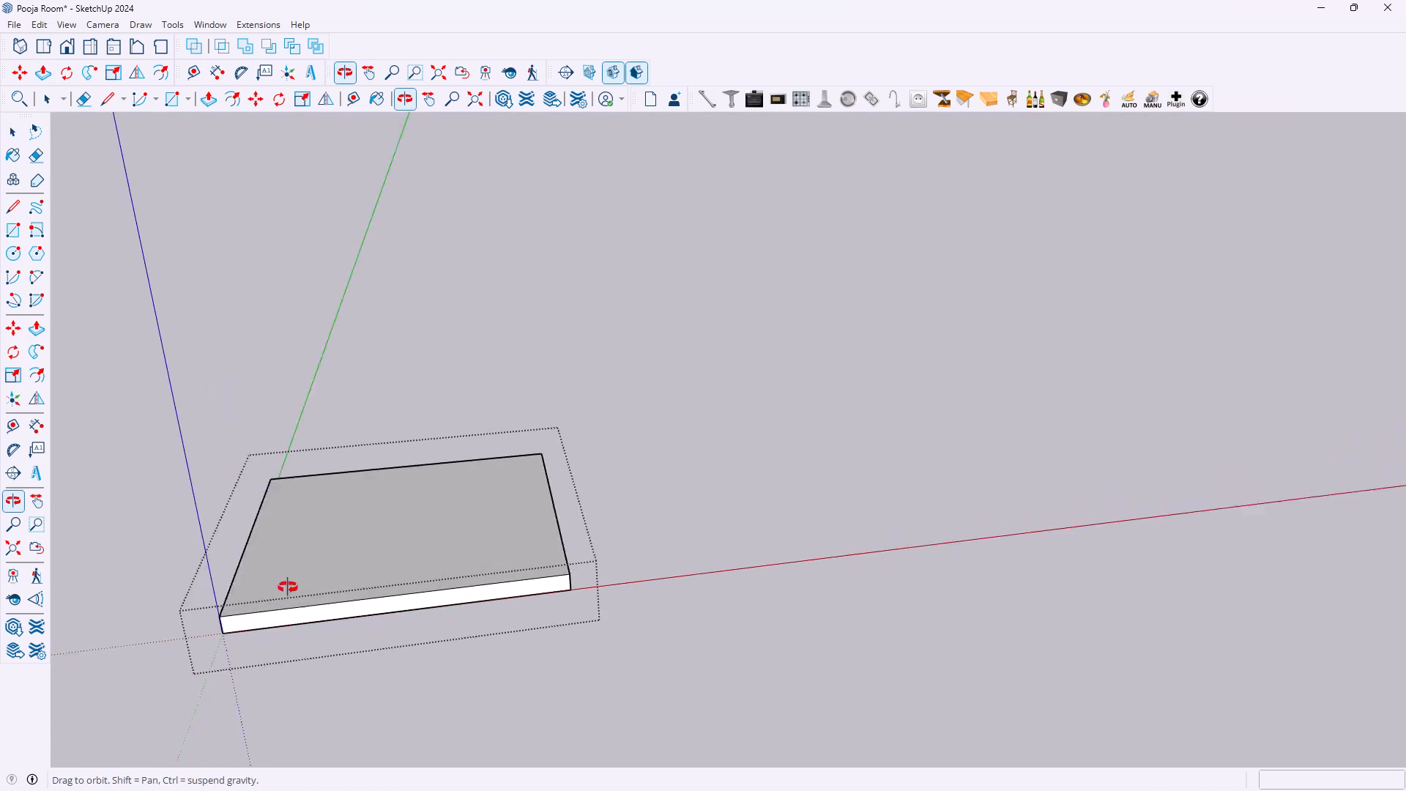
{"action": "middle_click_drag", "start_coordinate": [288, 587], "coordinate": [269, 590]}
{"action": "scroll", "coordinate": [279, 533], "scroll_direction": "up", "scroll_amount": 5}
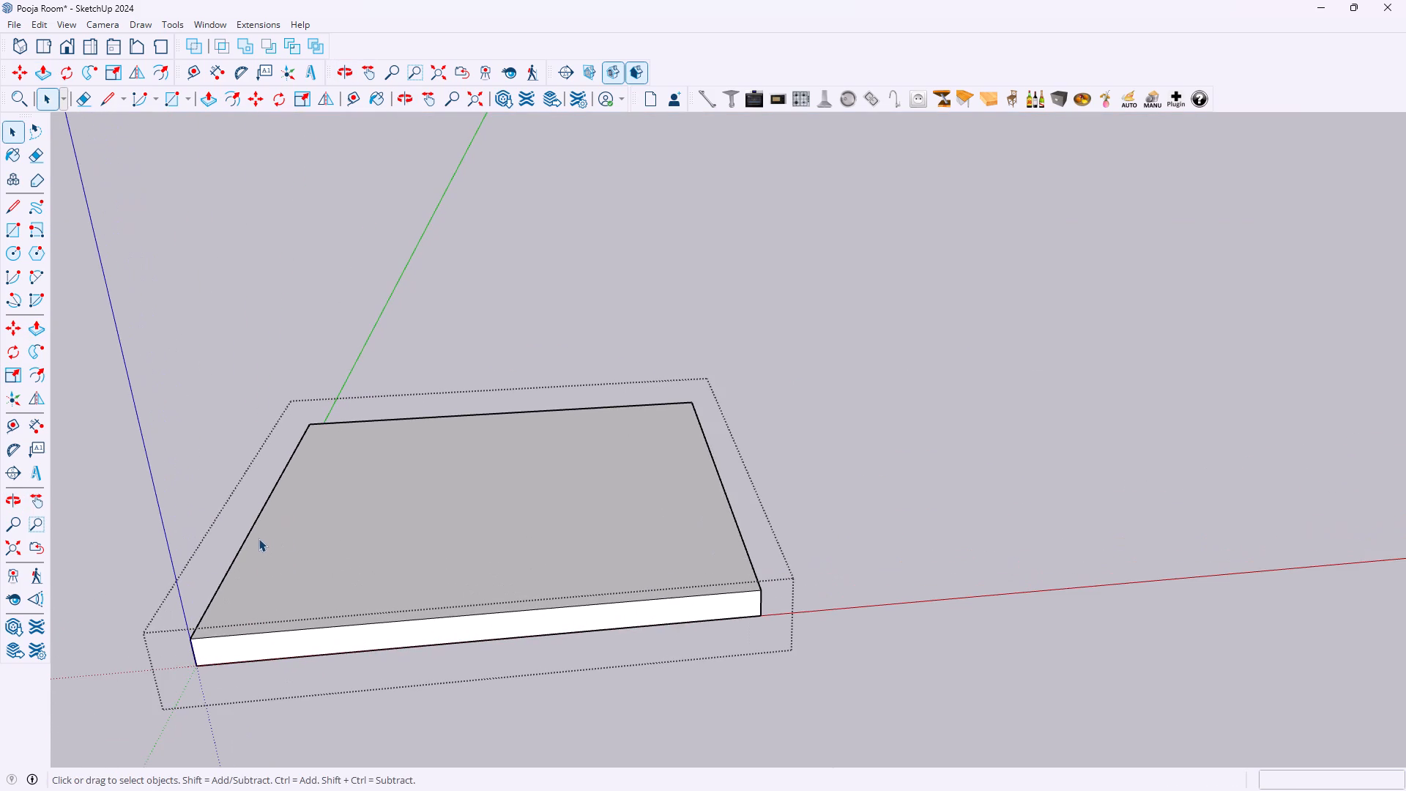
{"action": "left_click", "coordinate": [252, 531]}
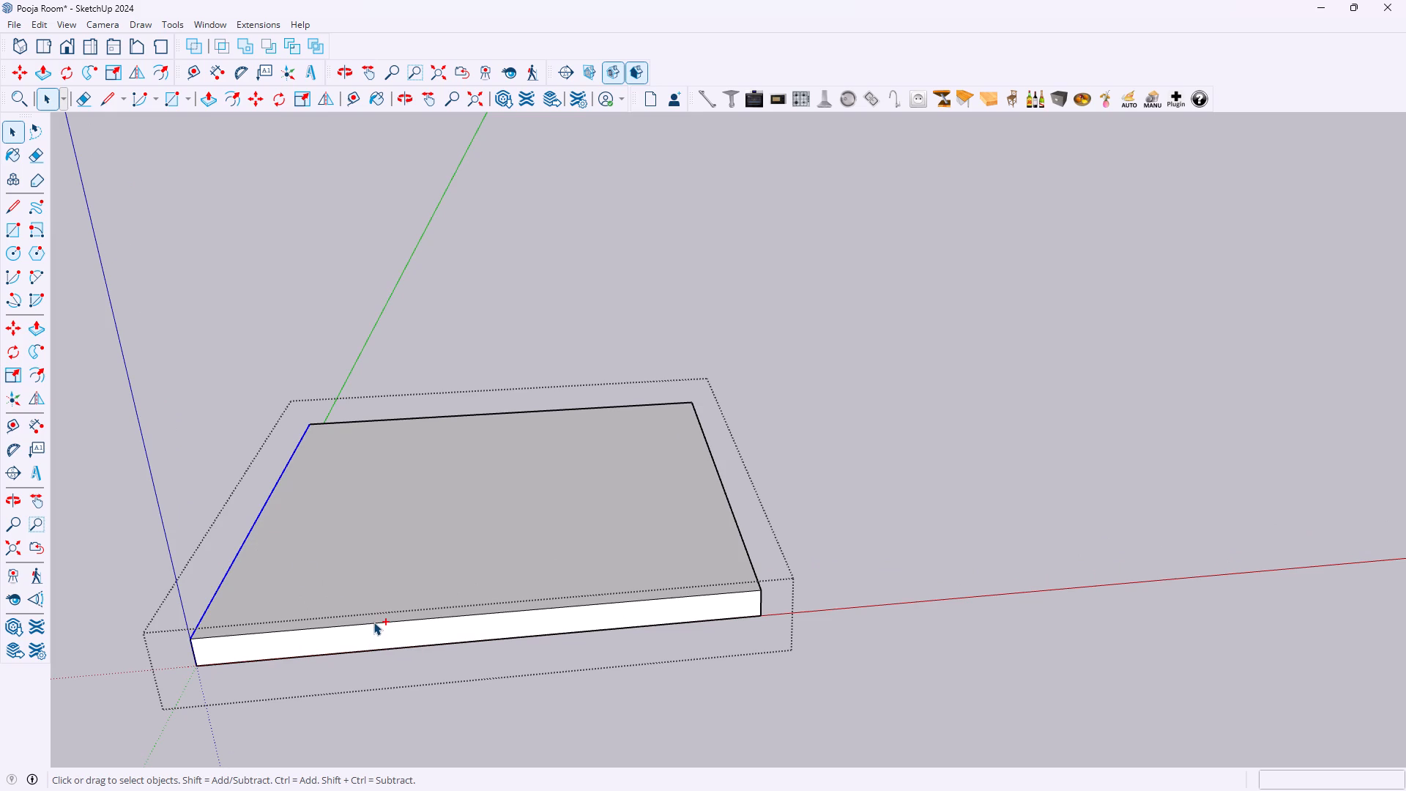
{"action": "left_click", "coordinate": [472, 416], "text": "ctrl"}
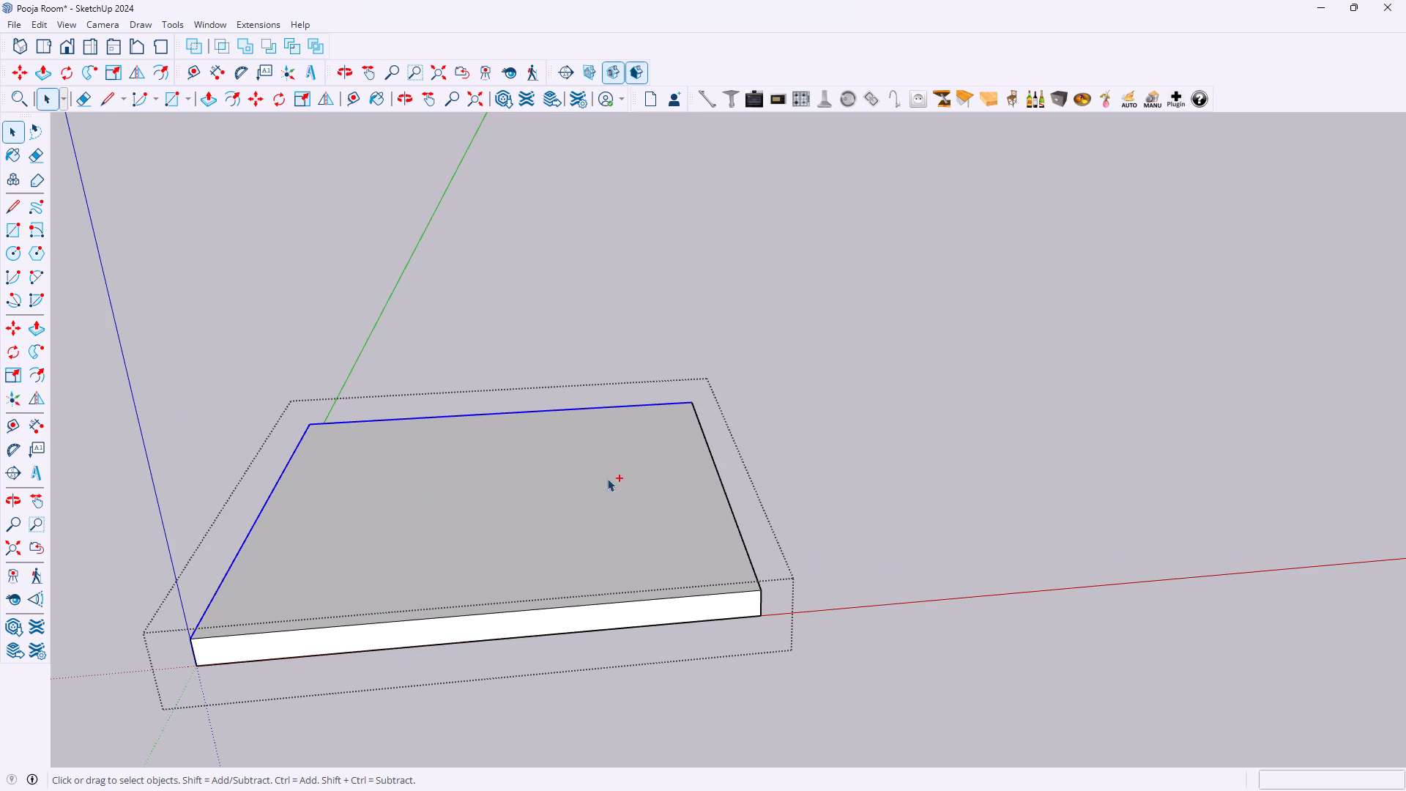
{"action": "left_click", "coordinate": [728, 504], "text": "ctrl"}
{"action": "key", "text": "f"}
{"action": "left_click", "coordinate": [511, 453]}
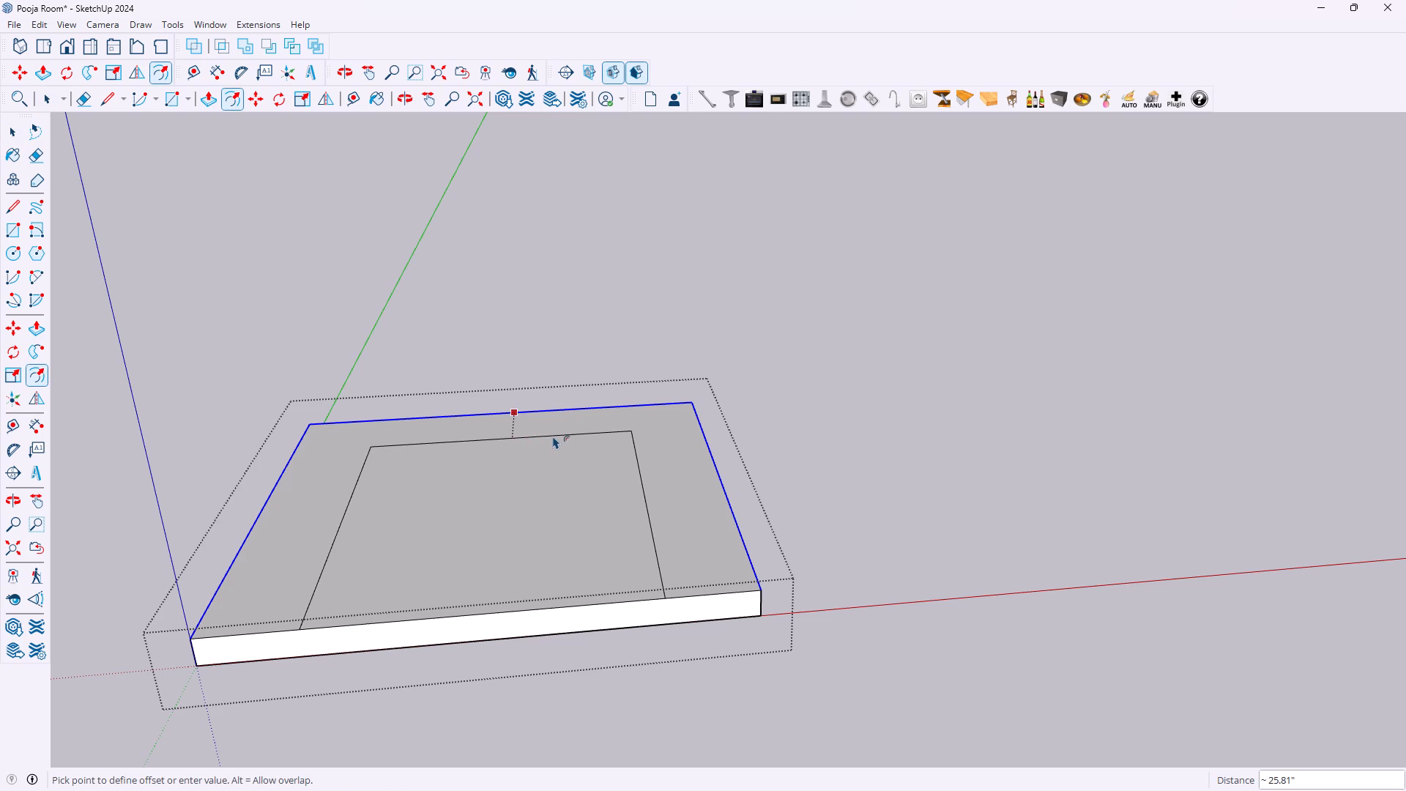
{"action": "key", "text": "8"}
{"action": "key", "text": "Return"}
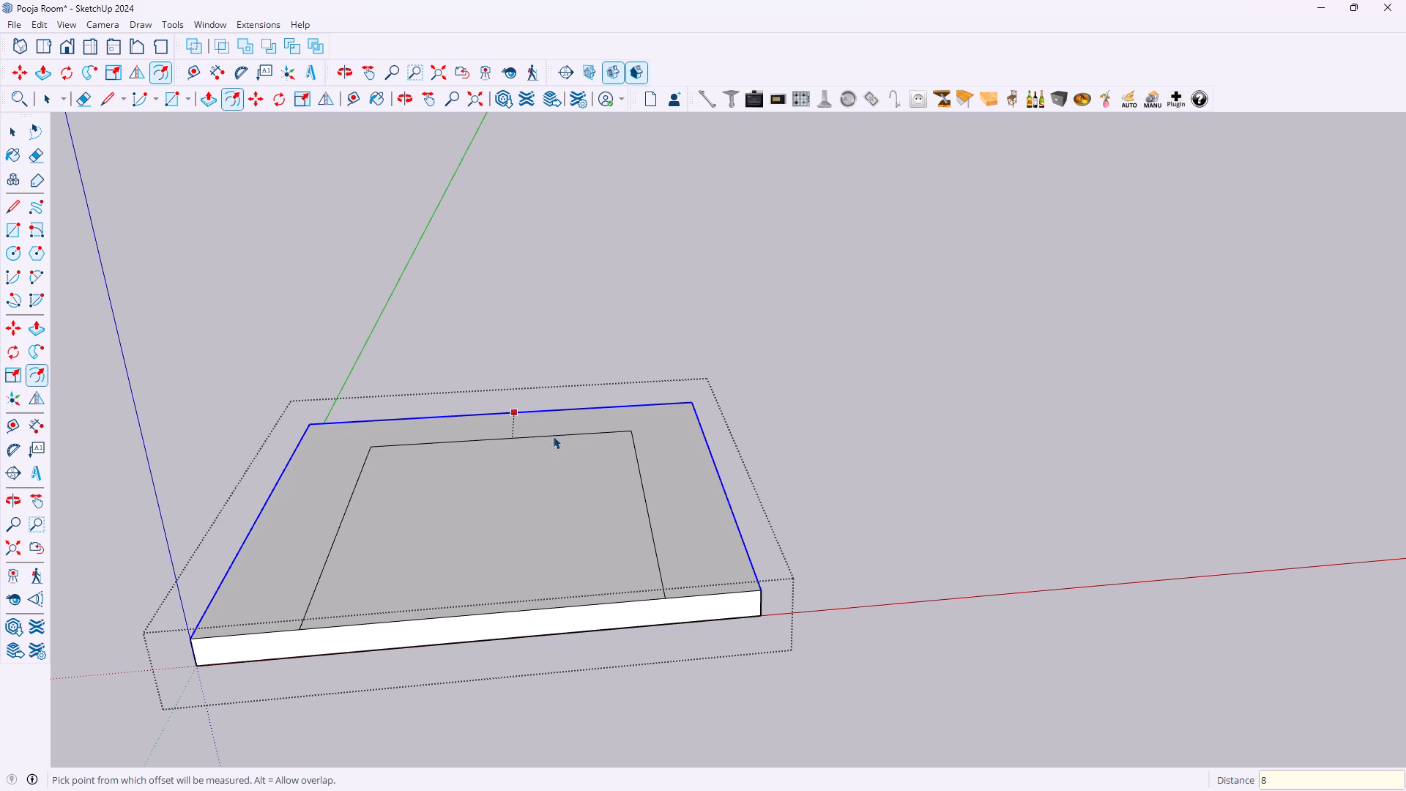
{"action": "key", "text": "space"}
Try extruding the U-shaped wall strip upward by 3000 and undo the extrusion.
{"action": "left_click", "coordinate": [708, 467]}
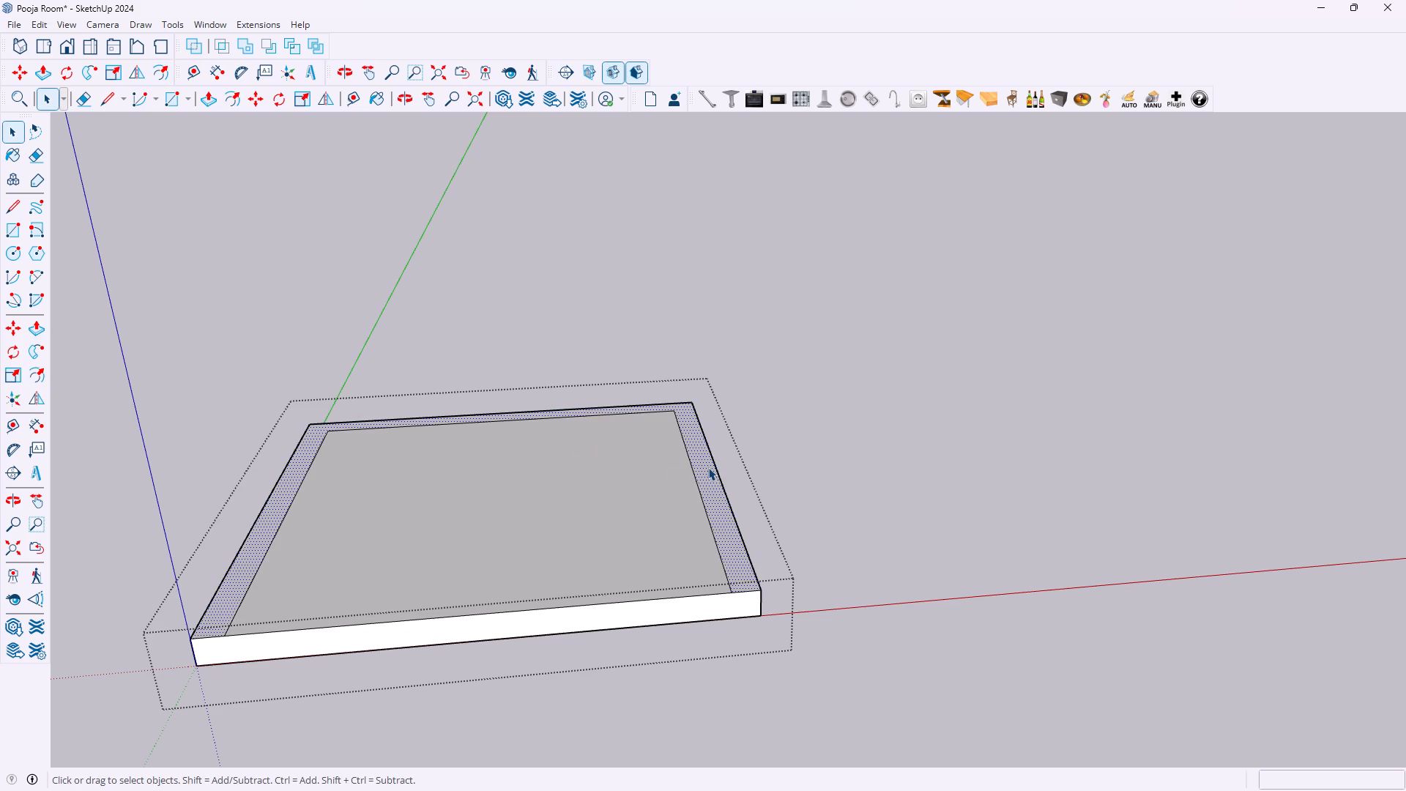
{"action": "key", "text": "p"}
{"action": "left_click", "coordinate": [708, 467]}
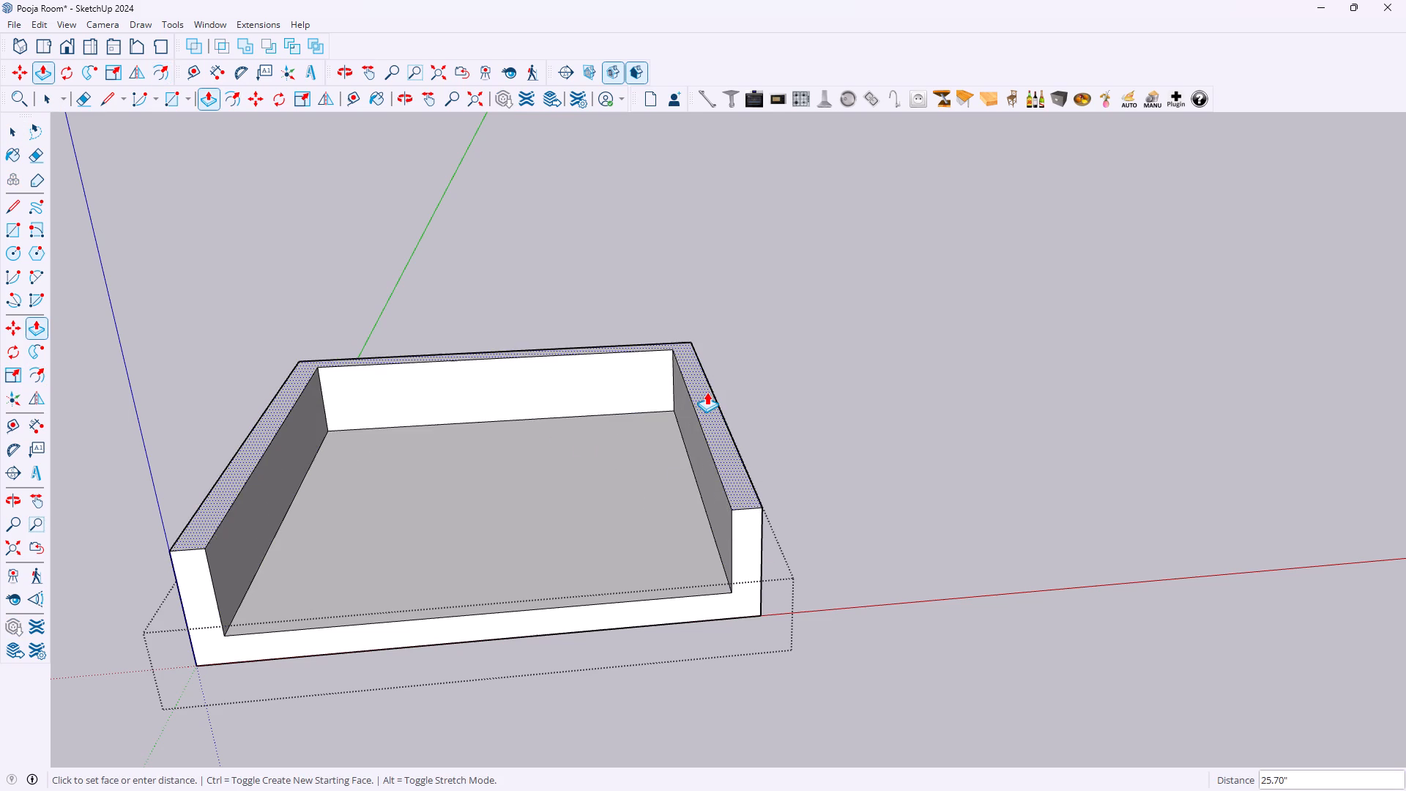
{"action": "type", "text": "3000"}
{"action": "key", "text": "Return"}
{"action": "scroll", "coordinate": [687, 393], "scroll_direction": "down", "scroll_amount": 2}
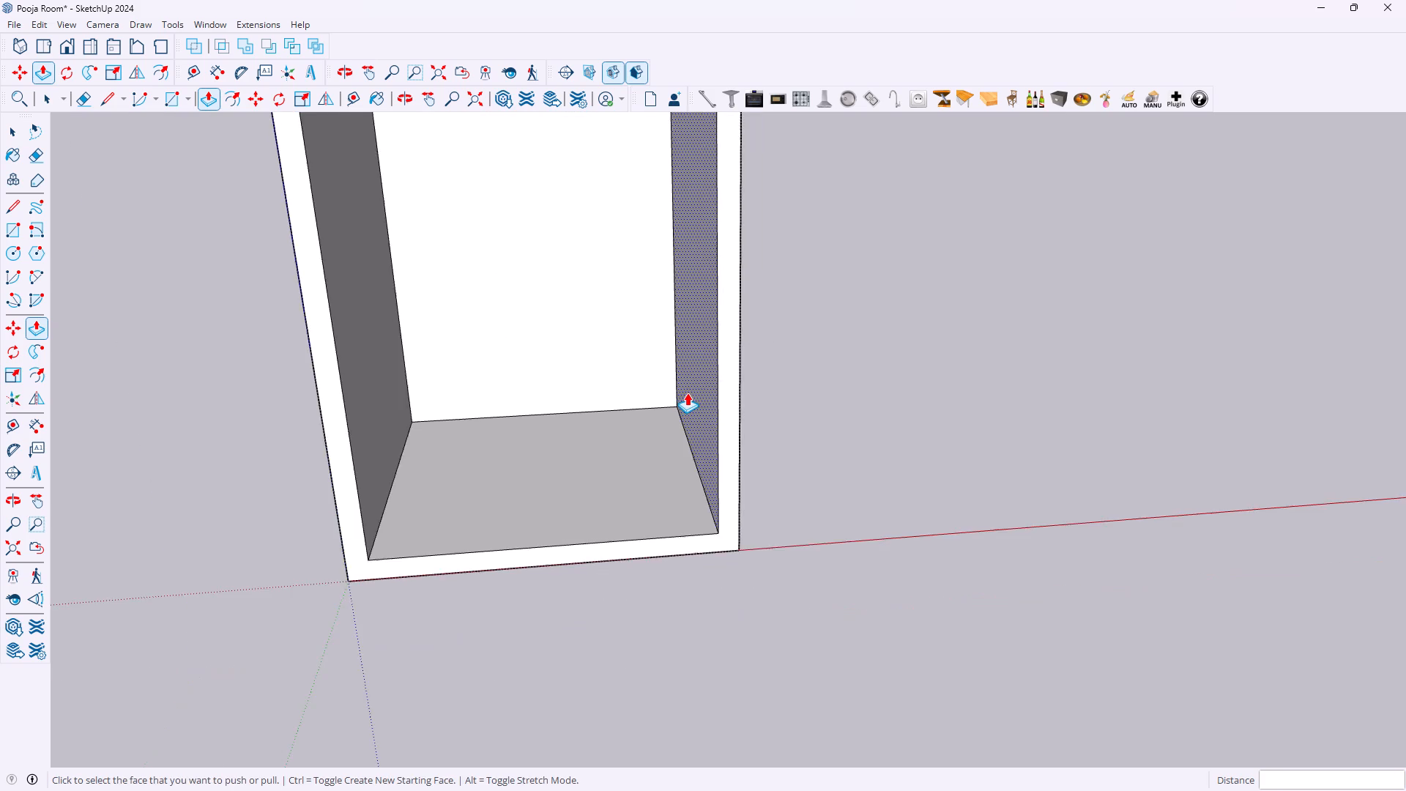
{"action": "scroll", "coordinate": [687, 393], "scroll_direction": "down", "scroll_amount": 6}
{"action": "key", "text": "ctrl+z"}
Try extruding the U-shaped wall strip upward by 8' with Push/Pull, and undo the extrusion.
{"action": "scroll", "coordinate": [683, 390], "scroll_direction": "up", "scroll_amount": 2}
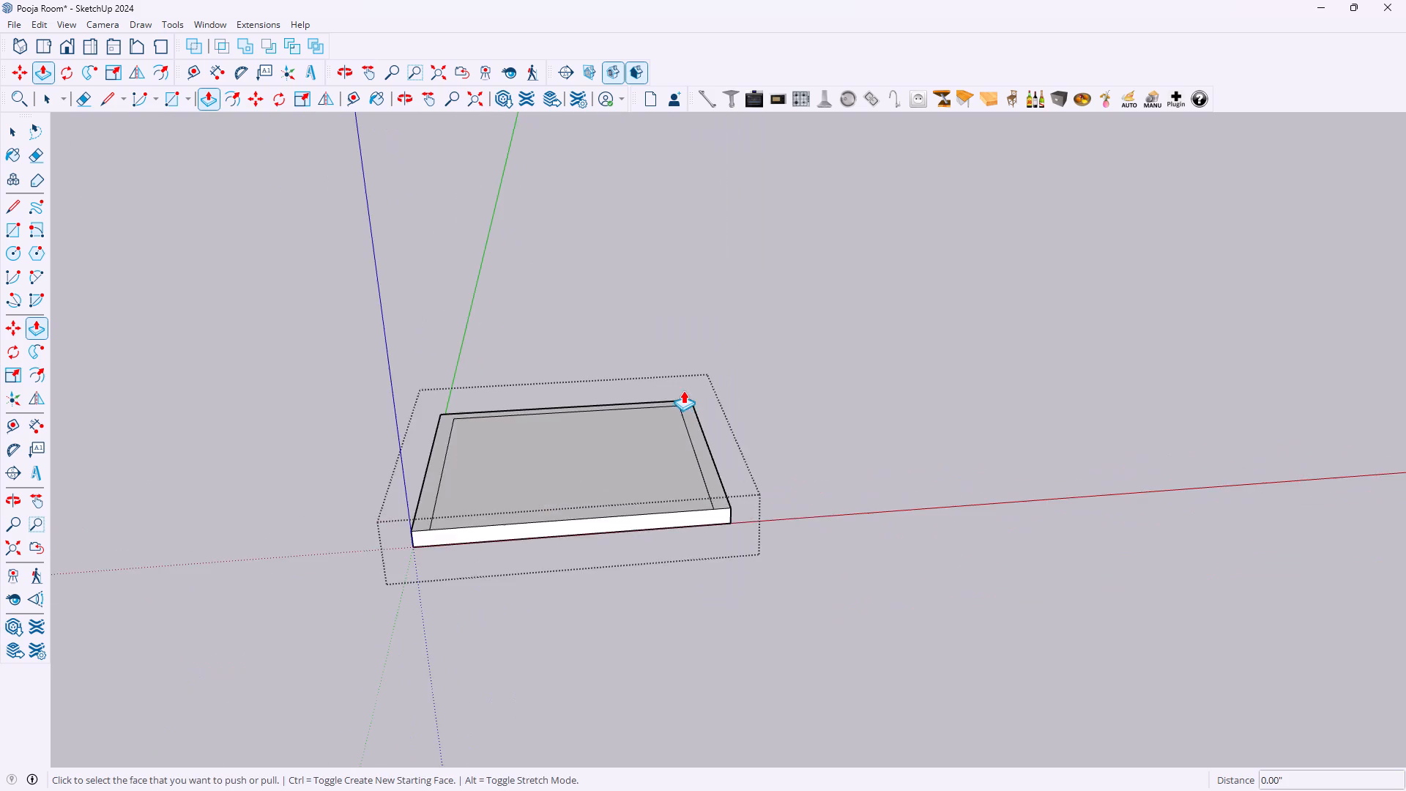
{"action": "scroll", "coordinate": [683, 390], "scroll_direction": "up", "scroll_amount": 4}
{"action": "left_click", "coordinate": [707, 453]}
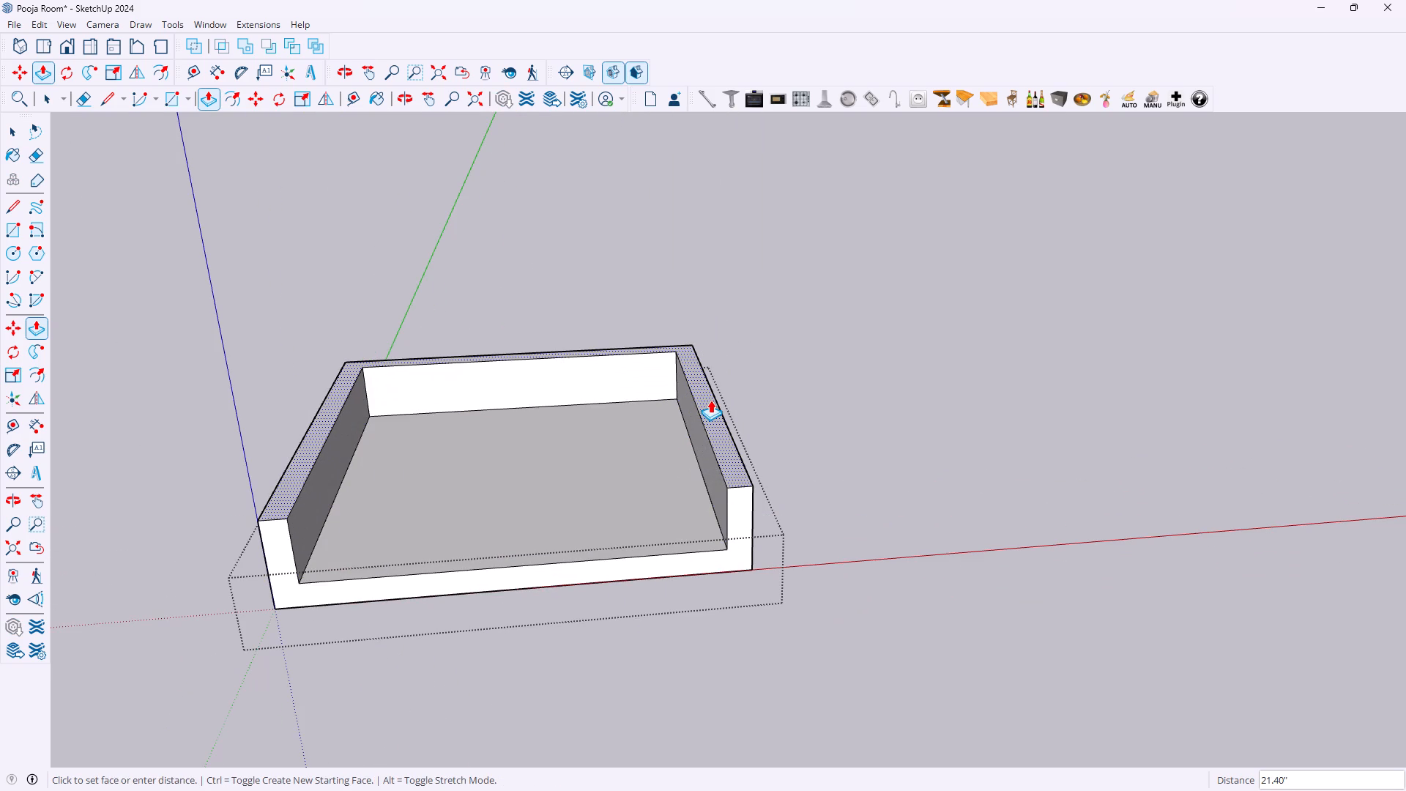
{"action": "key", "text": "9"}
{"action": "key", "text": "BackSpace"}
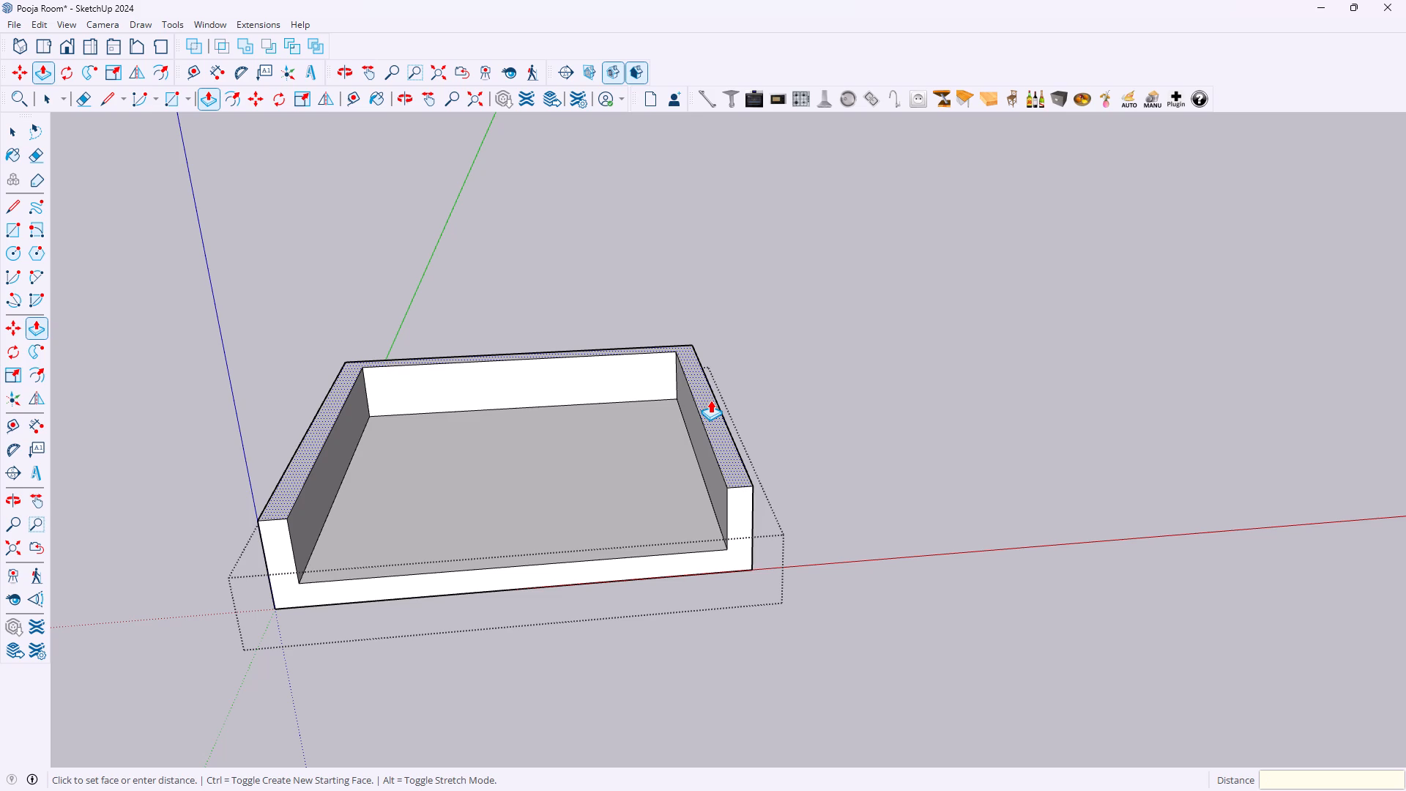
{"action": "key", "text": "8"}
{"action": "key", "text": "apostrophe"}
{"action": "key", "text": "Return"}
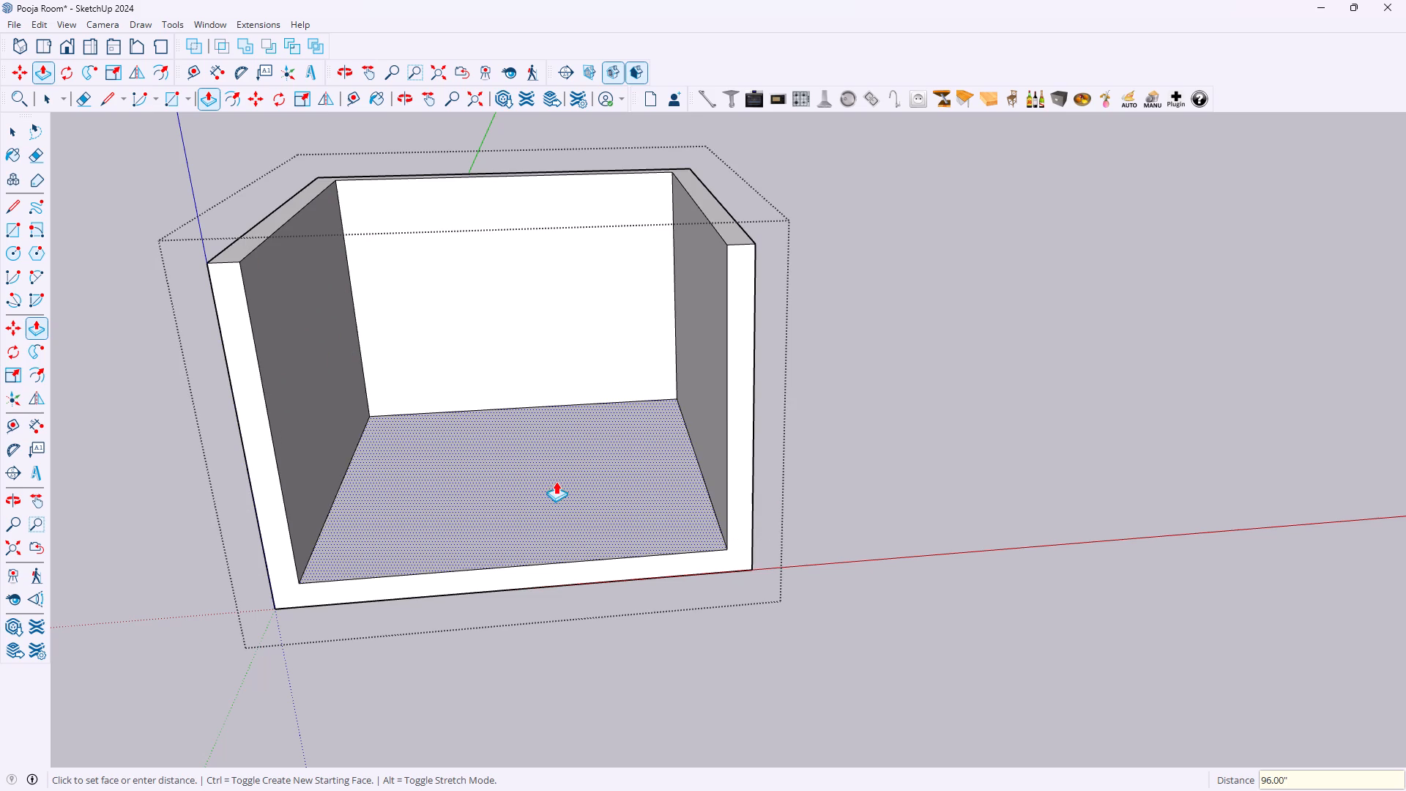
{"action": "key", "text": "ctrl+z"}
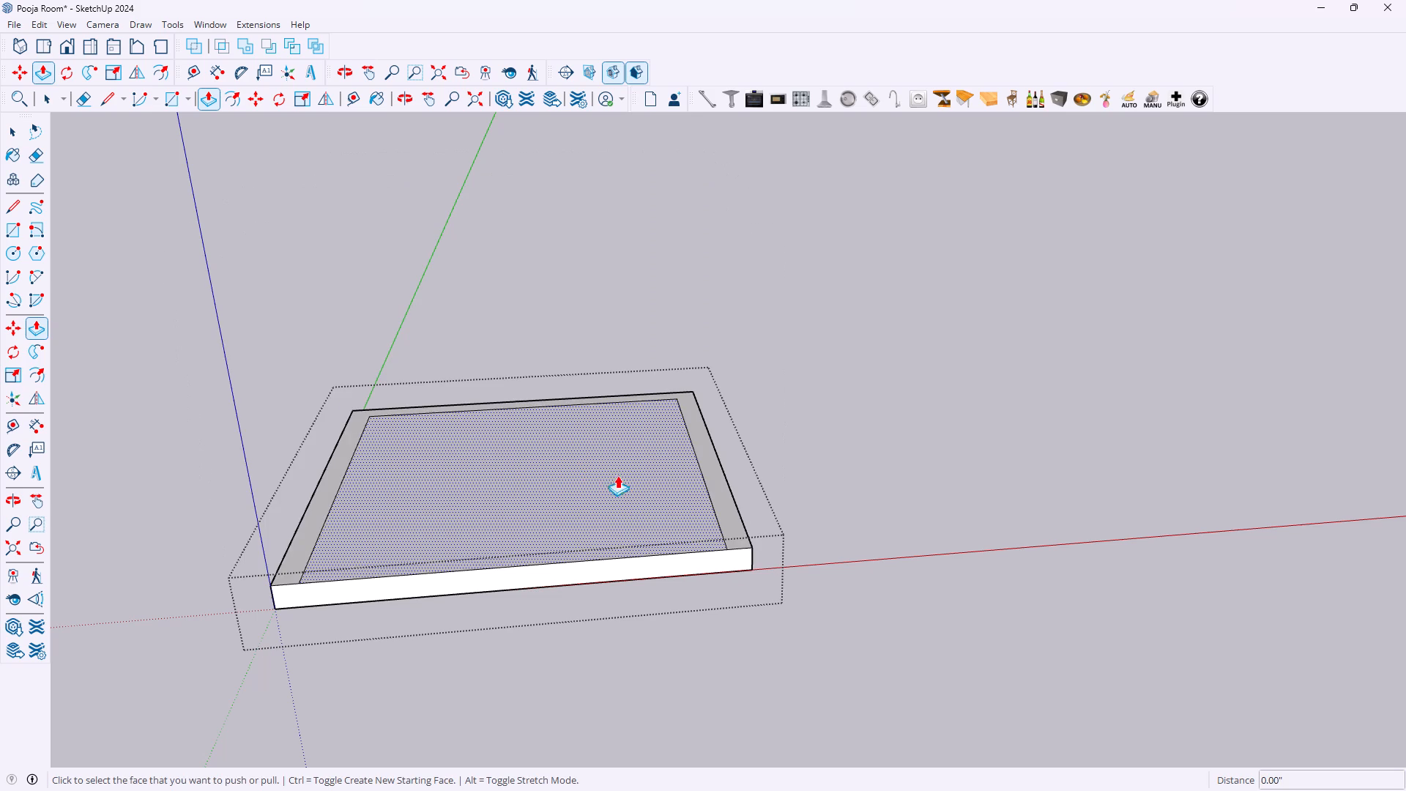
Extrude the U-shaped wall strip upward by 9' with Push/Pull and close the room group.
{"action": "left_click", "coordinate": [723, 485]}
{"action": "type", "text": "9'"}
{"action": "key", "text": "Return"}
{"action": "key", "text": "space"}
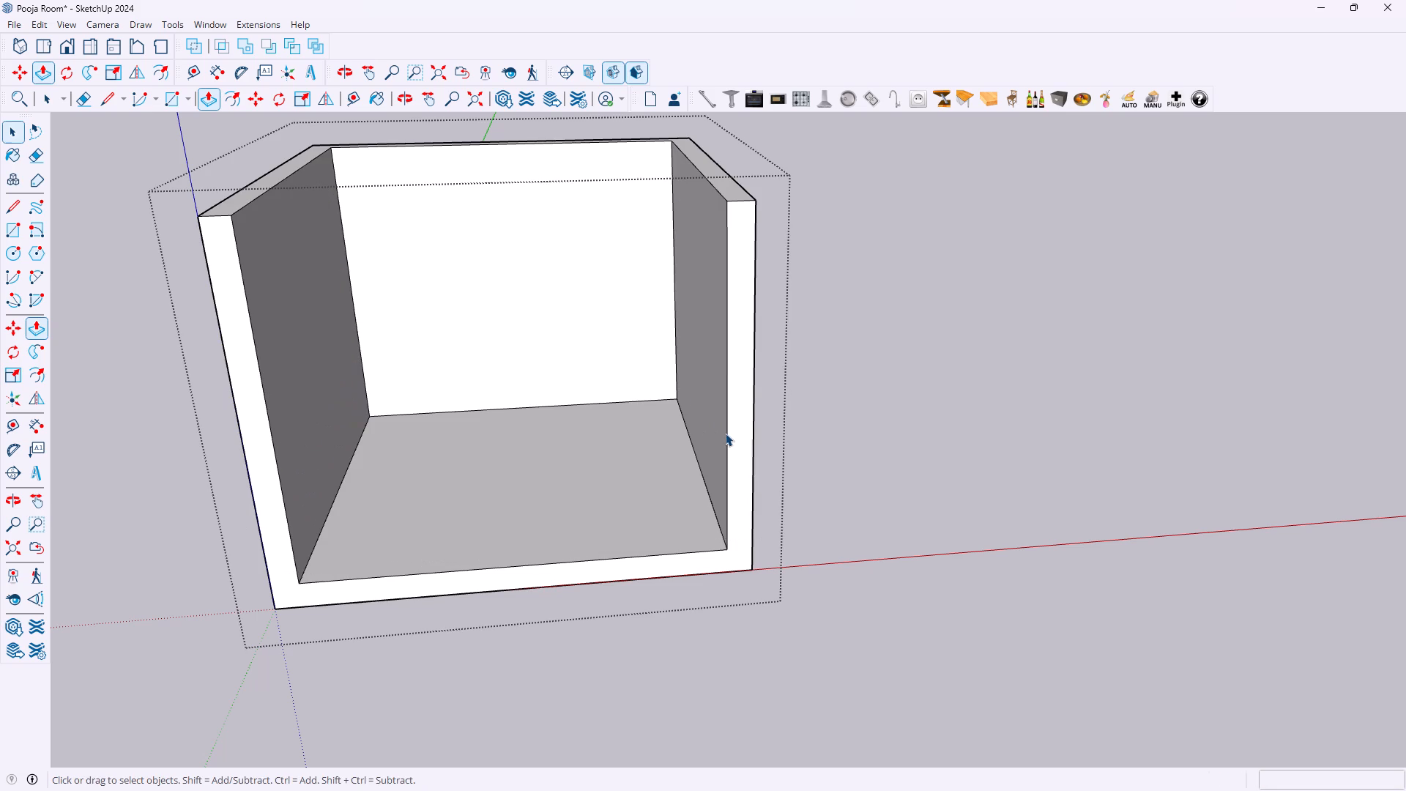
{"action": "middle_click_drag", "start_coordinate": [708, 608], "coordinate": [704, 603]}
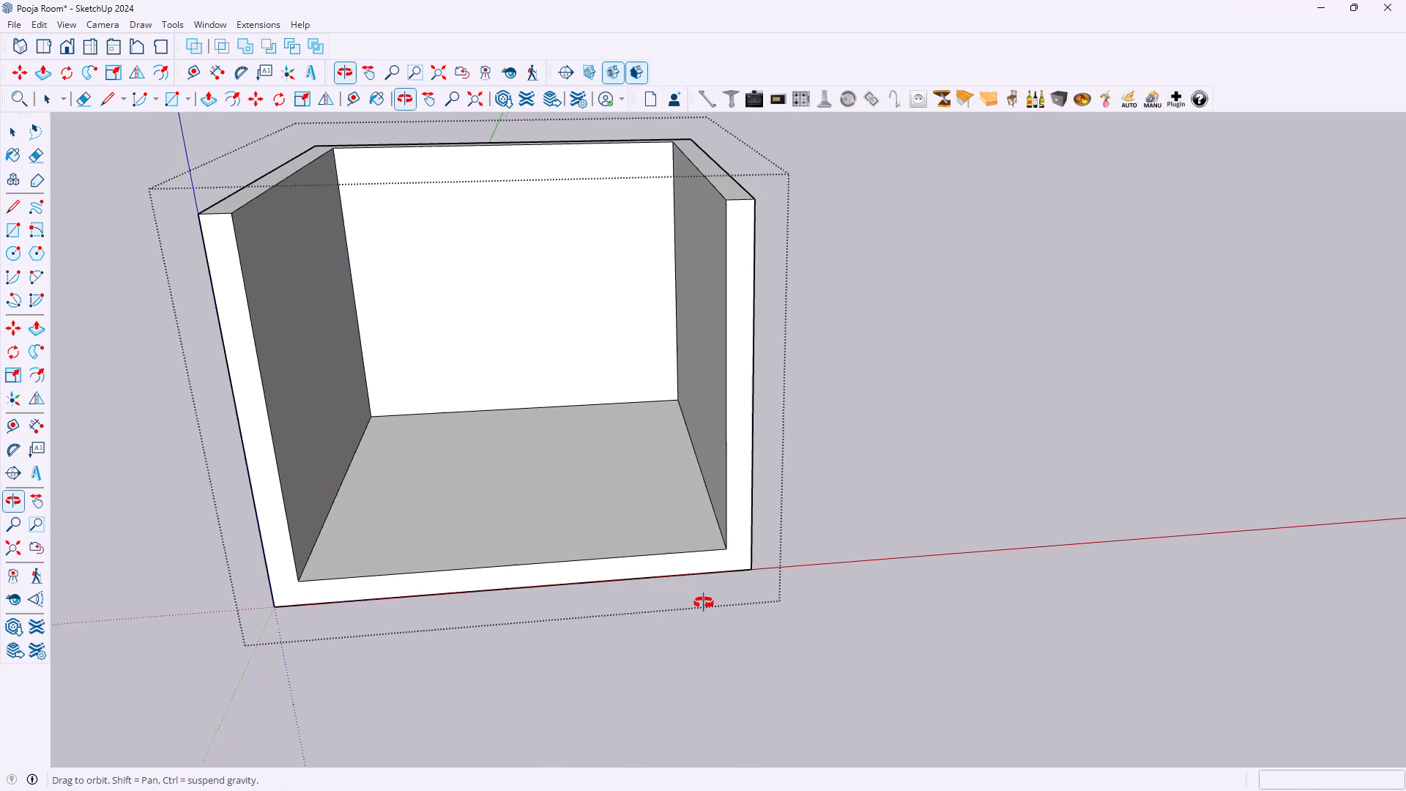
{"action": "middle_click_drag", "start_coordinate": [704, 603], "coordinate": [688, 479]}
{"action": "scroll", "coordinate": [495, 431], "scroll_direction": "up", "scroll_amount": 2}
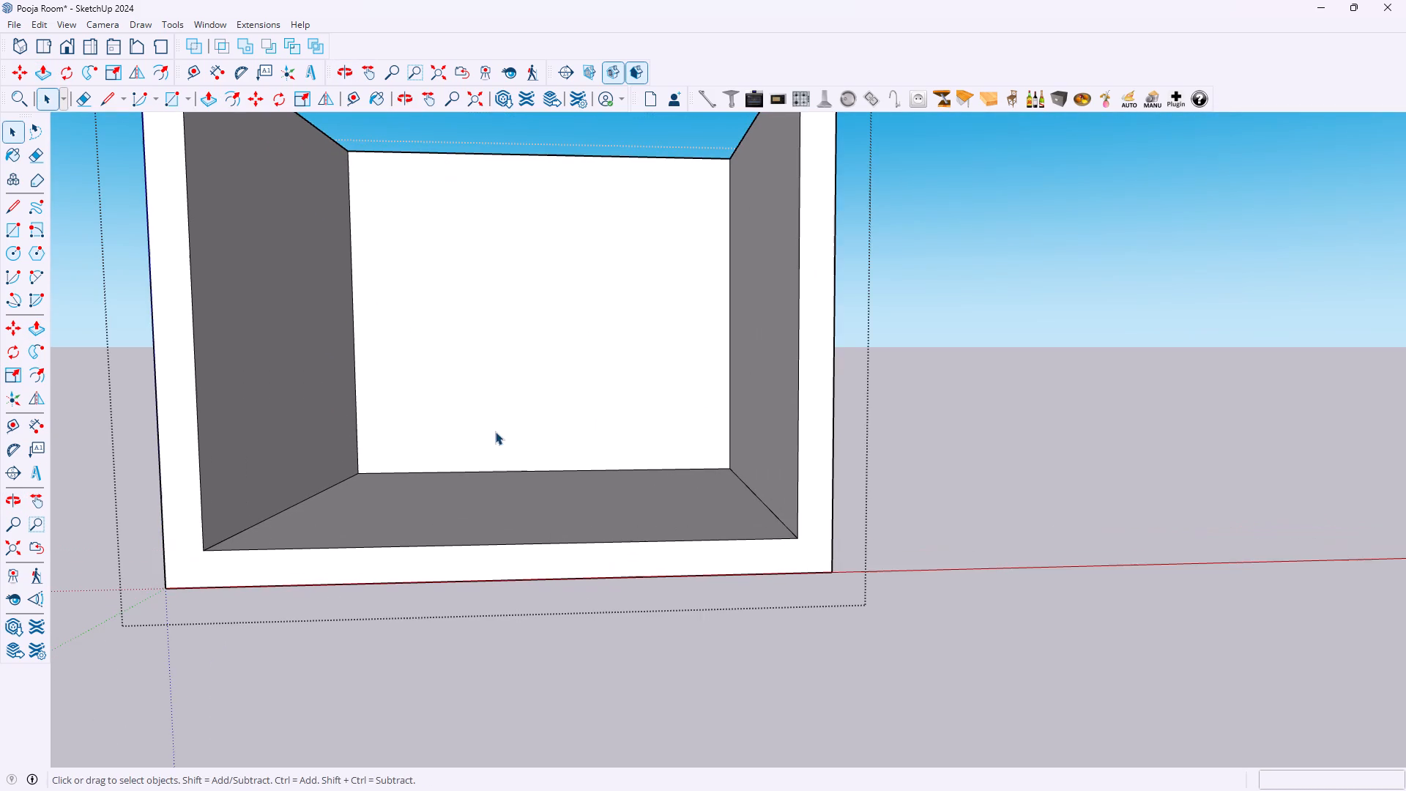
{"action": "scroll", "coordinate": [504, 456], "scroll_direction": "down", "scroll_amount": 3}
{"action": "left_click", "coordinate": [940, 527]}
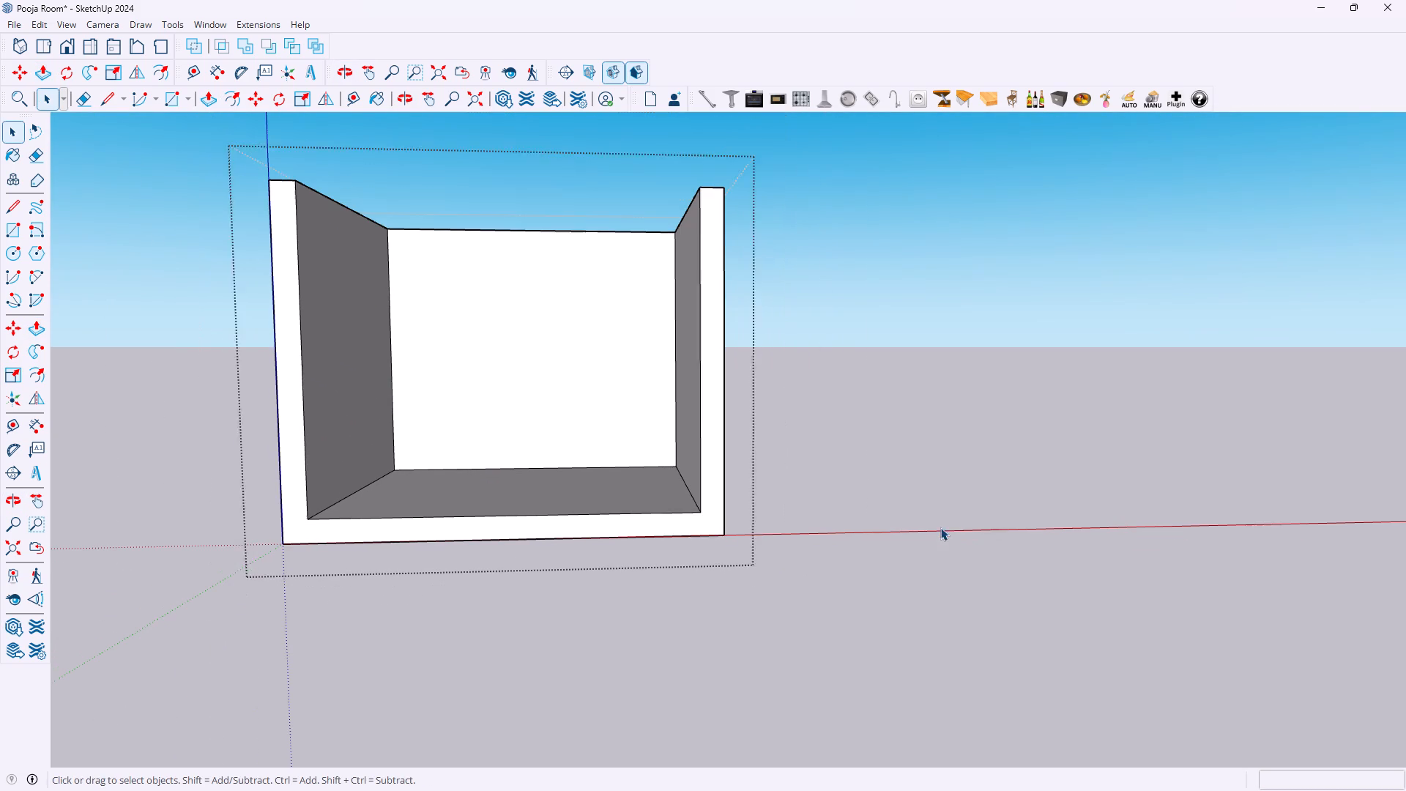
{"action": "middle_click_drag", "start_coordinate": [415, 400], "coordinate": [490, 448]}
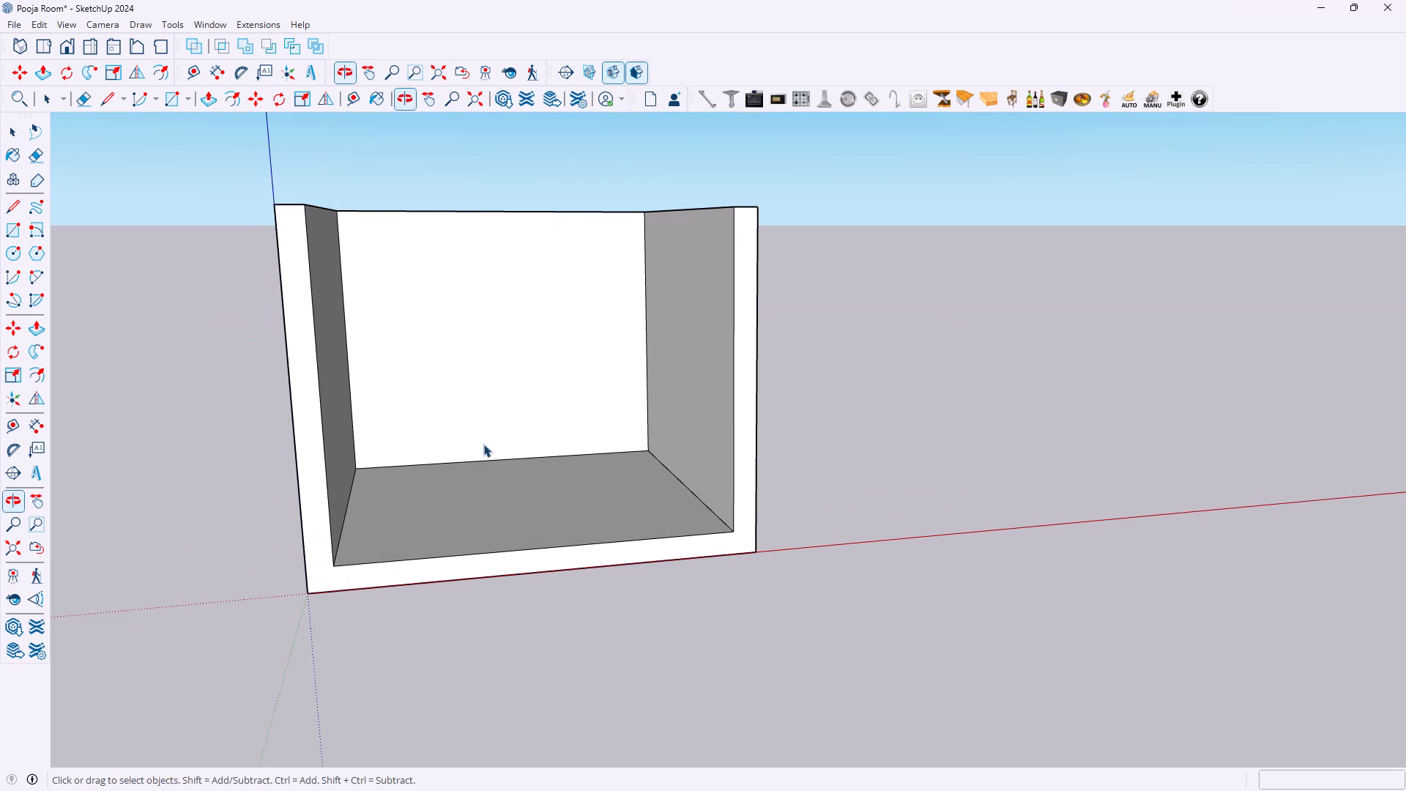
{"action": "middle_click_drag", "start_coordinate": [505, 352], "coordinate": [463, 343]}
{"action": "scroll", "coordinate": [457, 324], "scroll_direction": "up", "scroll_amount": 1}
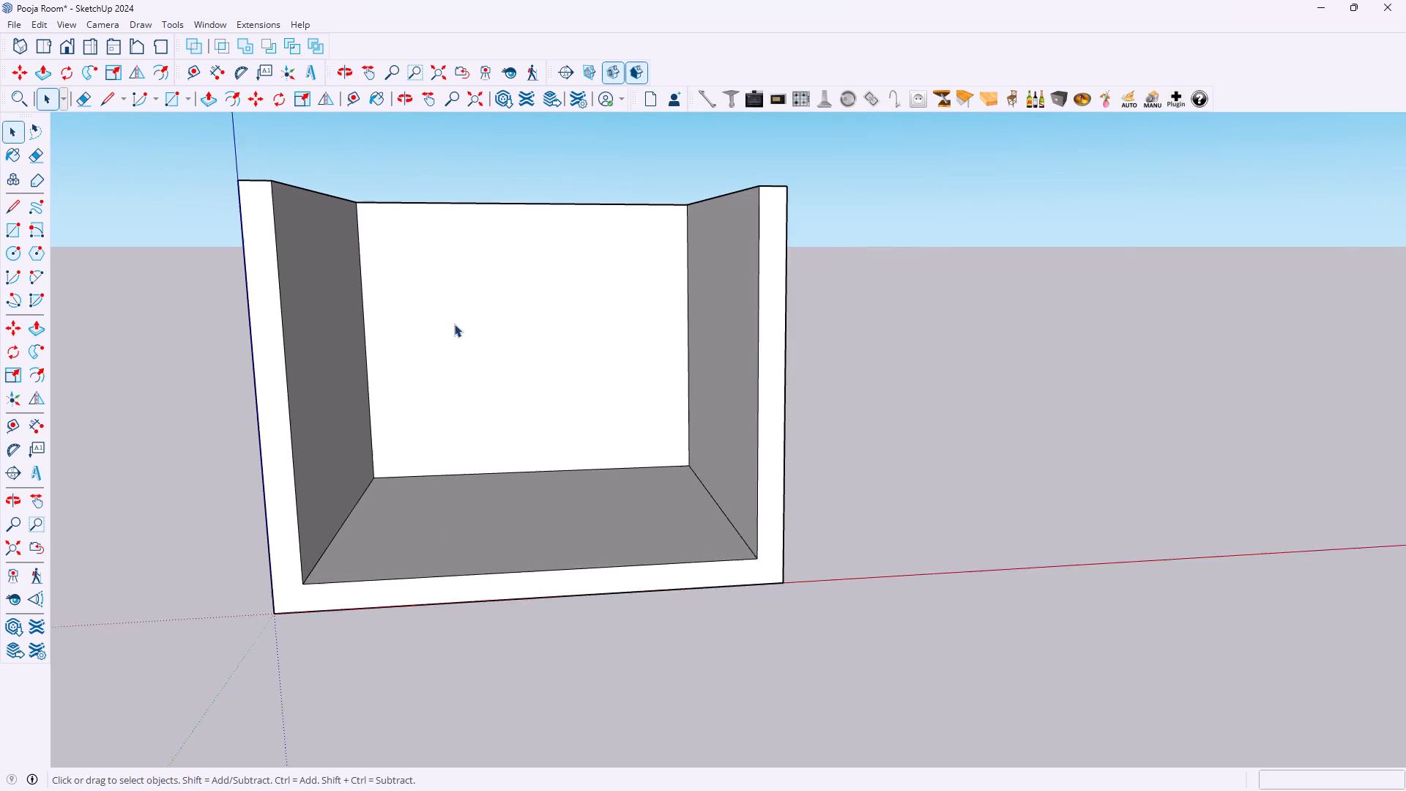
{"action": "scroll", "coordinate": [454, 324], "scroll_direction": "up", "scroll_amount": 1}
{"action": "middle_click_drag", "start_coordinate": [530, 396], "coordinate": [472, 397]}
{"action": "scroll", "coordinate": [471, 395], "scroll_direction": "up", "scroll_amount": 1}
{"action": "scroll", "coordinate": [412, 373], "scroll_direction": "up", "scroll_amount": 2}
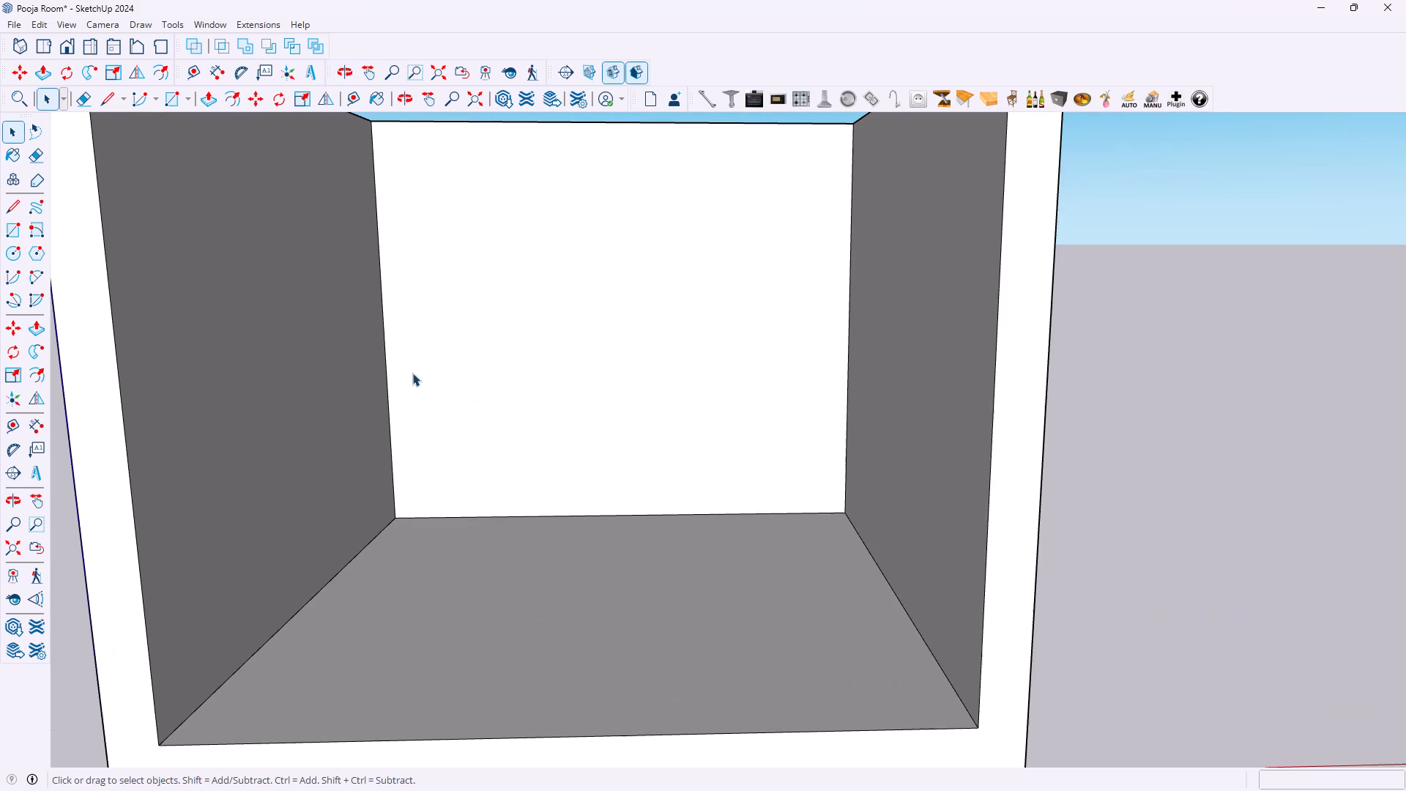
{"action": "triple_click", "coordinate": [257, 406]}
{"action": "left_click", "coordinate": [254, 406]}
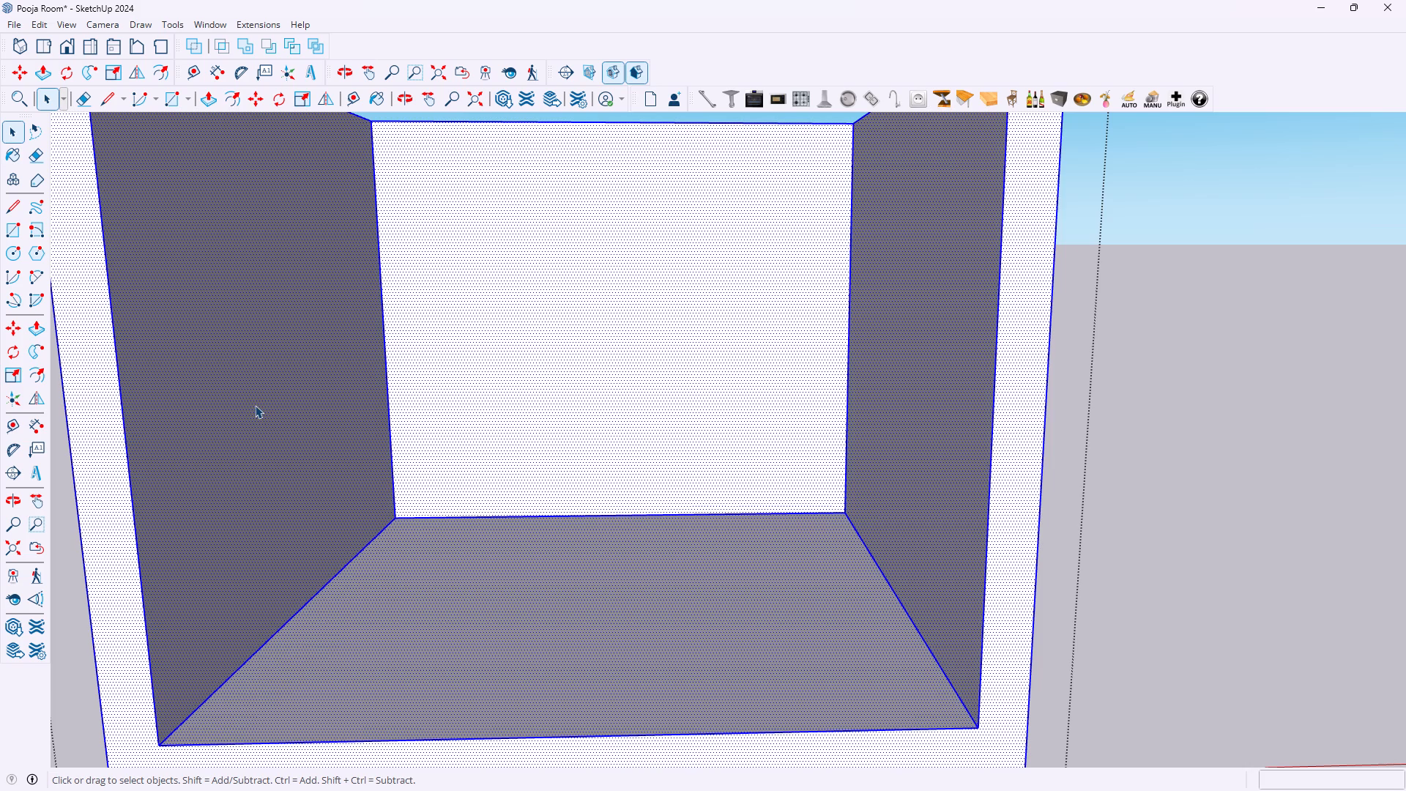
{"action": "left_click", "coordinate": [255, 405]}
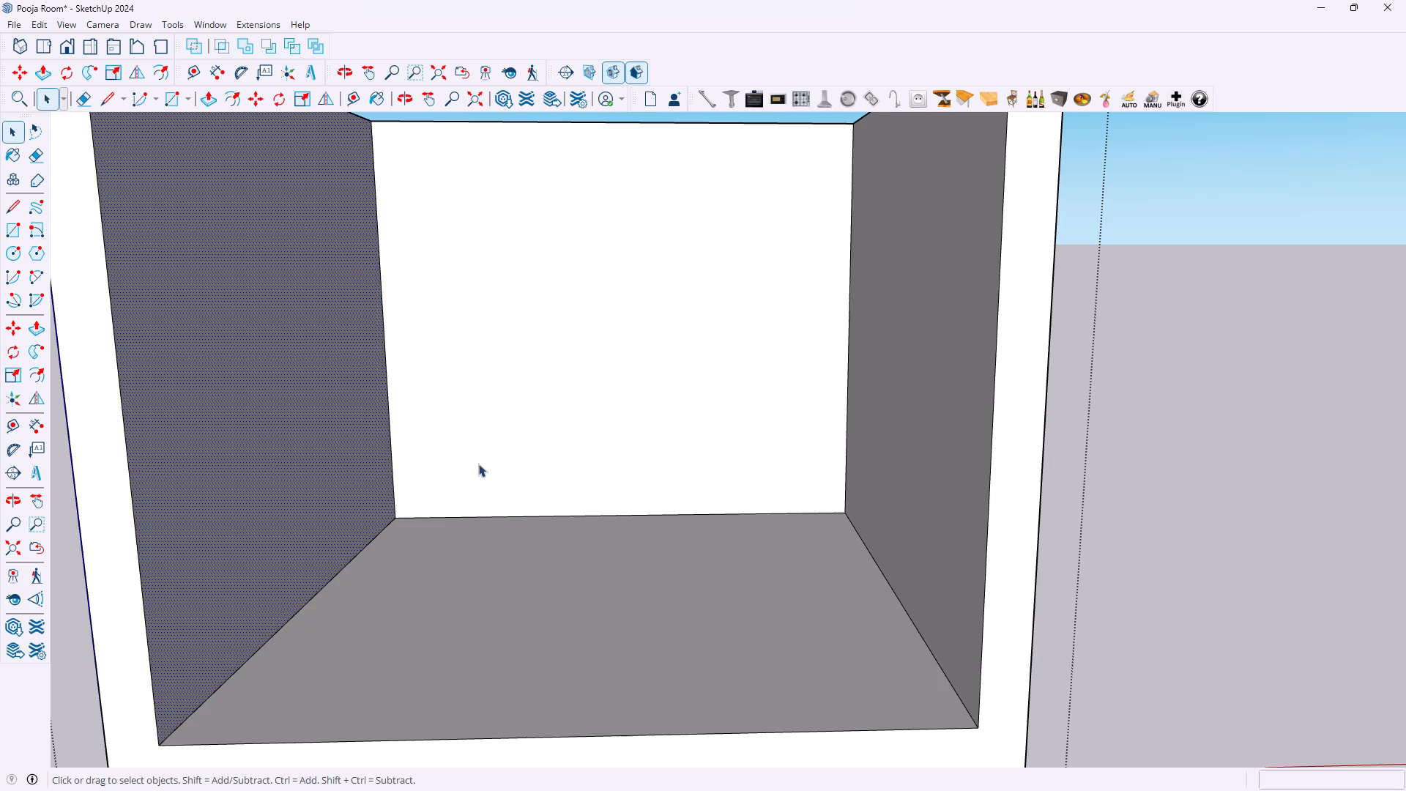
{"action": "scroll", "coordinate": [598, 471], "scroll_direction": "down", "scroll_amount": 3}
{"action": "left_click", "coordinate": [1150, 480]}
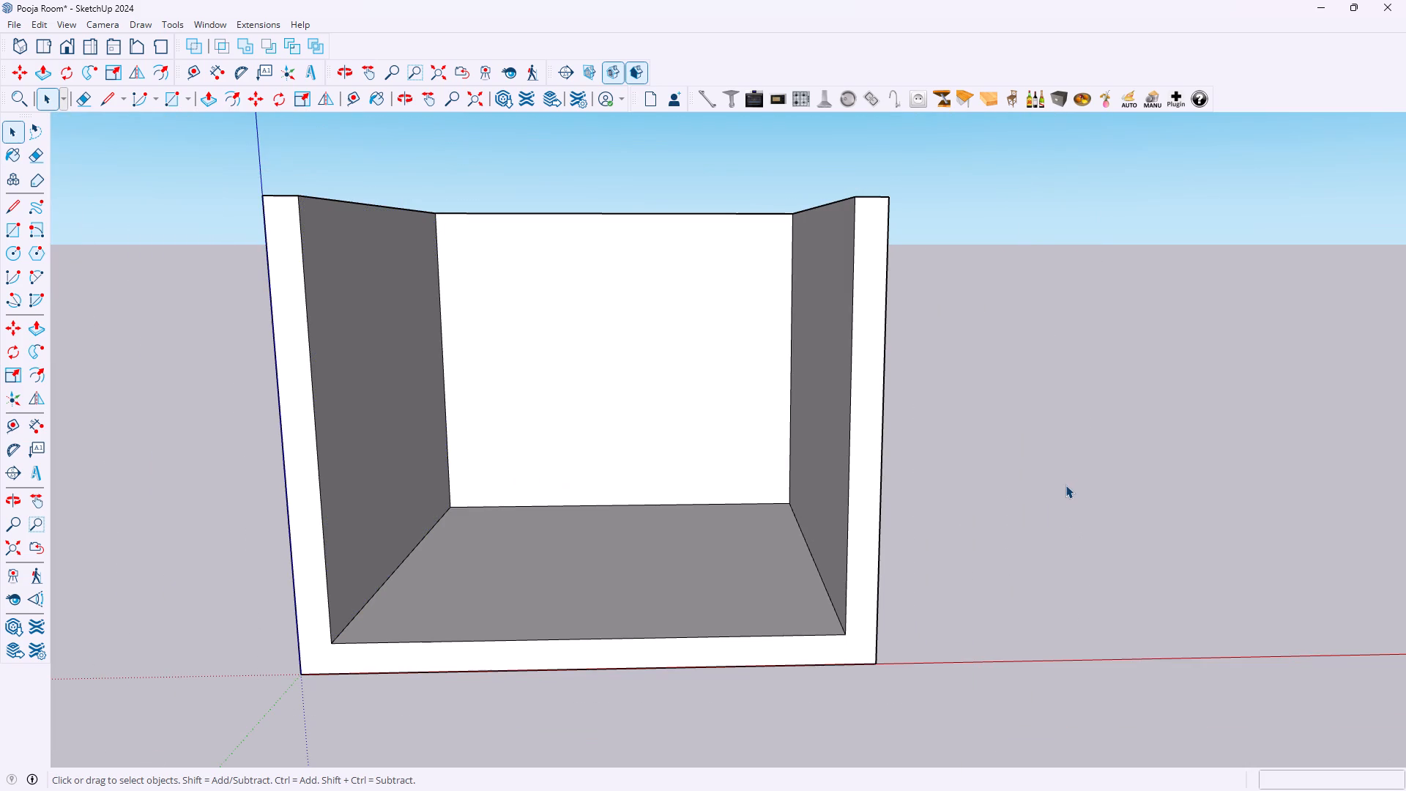
Unhide all hidden objects to bring back the coloured pooja unit.
{"action": "scroll", "coordinate": [1065, 485], "scroll_direction": "down", "scroll_amount": 3}
{"action": "left_click", "coordinate": [20, 25]}
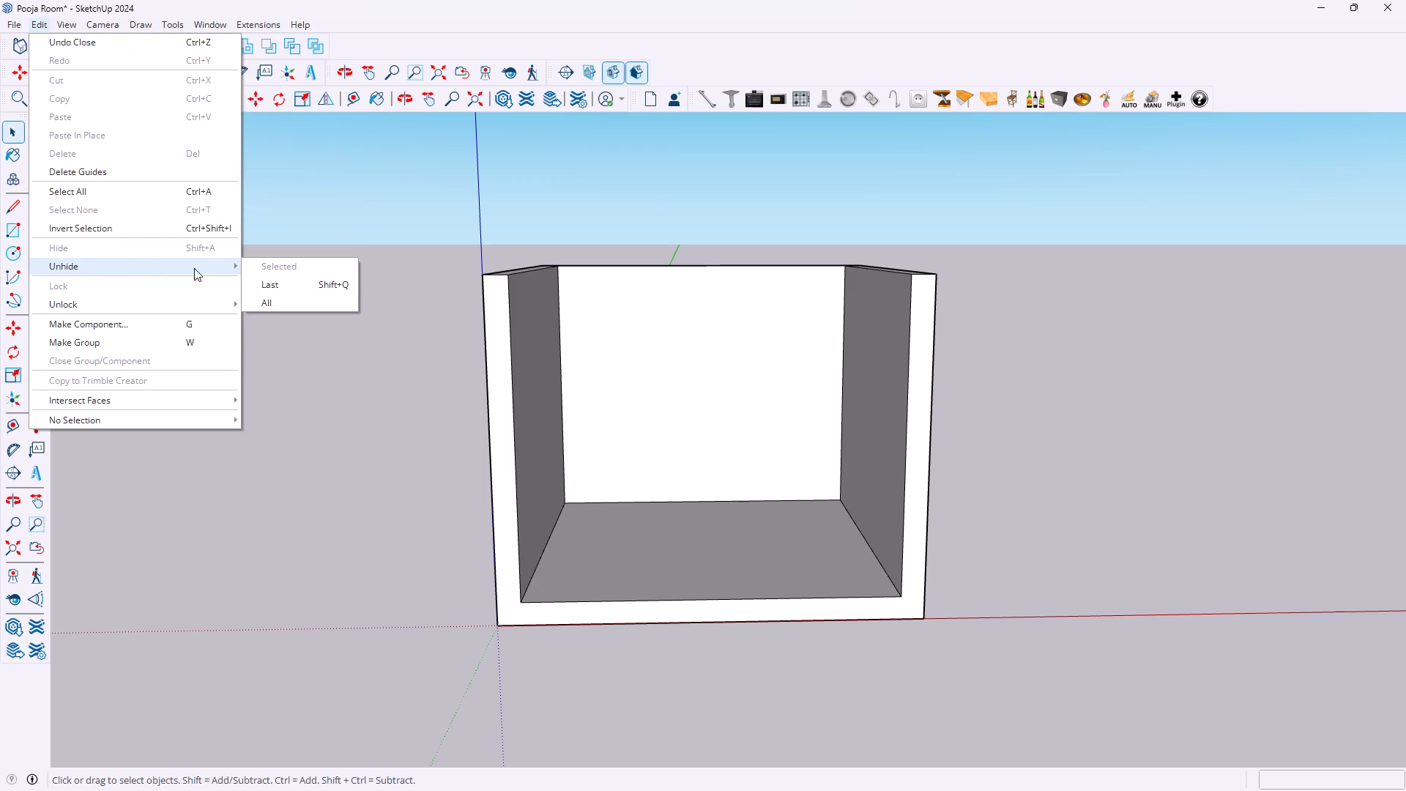
{"action": "left_click", "coordinate": [276, 299]}
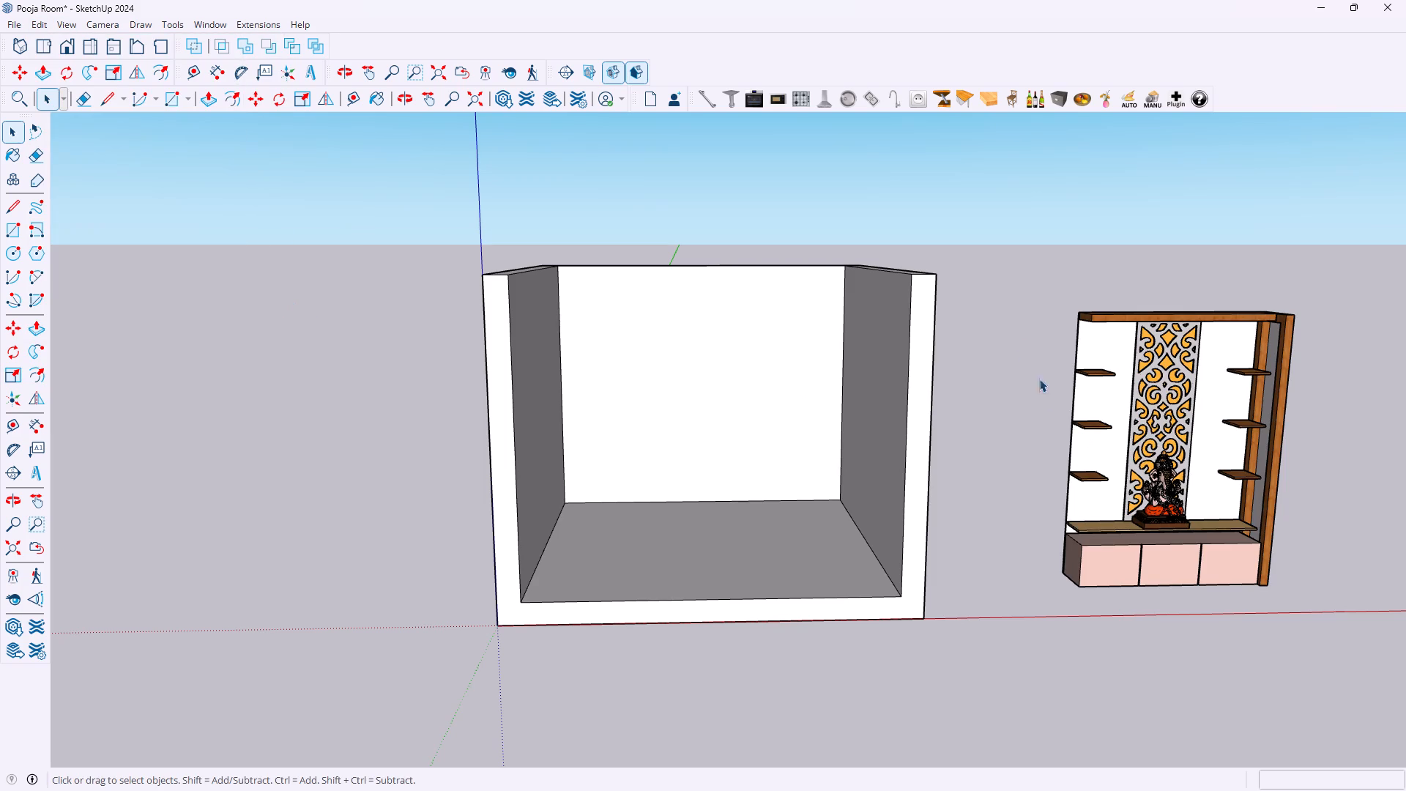
Move the whole pooja unit about 200" by its lower back corner onto the room's inner edge between back wall and floor.
{"action": "left_click_drag", "start_coordinate": [1033, 280], "coordinate": [1335, 631]}
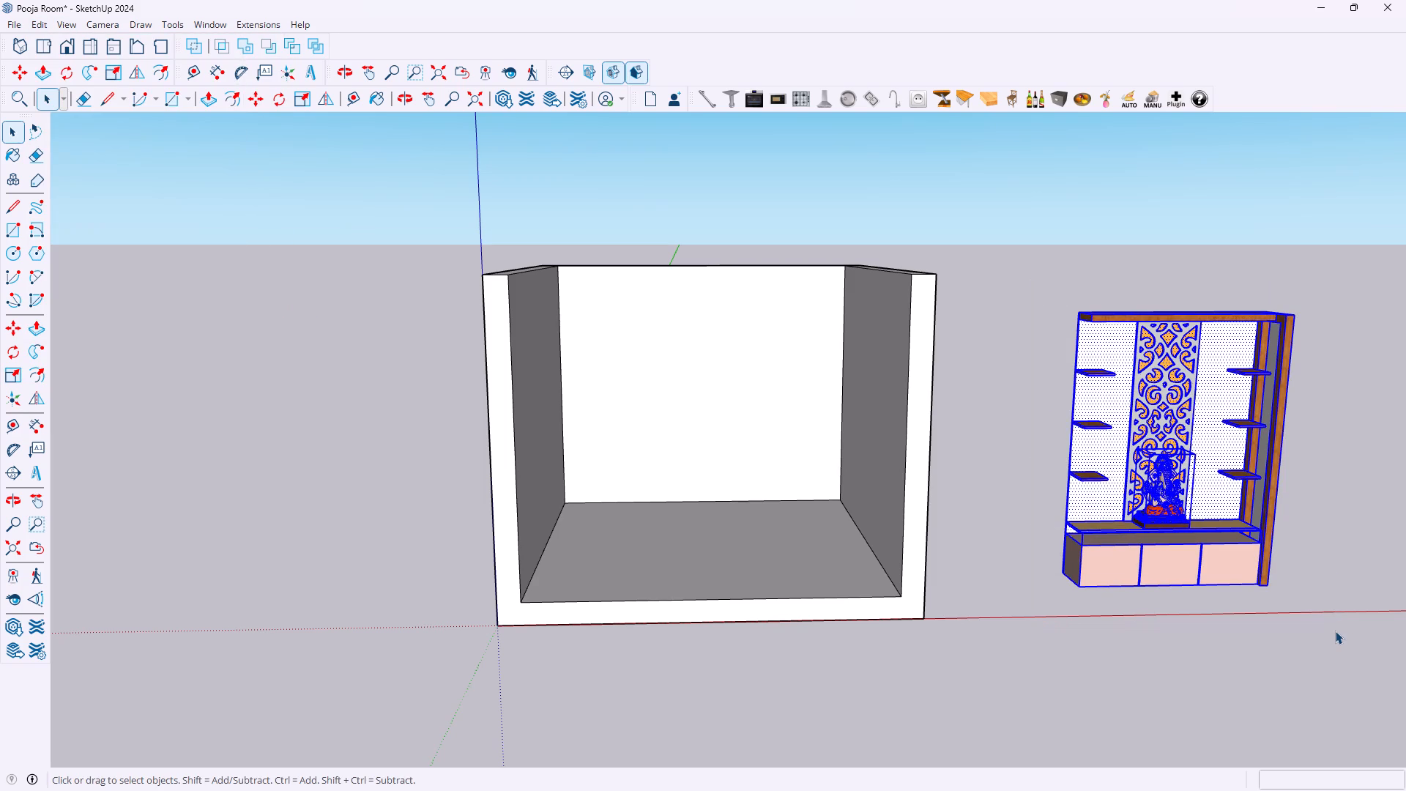
{"action": "key", "text": "m"}
{"action": "scroll", "coordinate": [1049, 587], "scroll_direction": "up", "scroll_amount": 1}
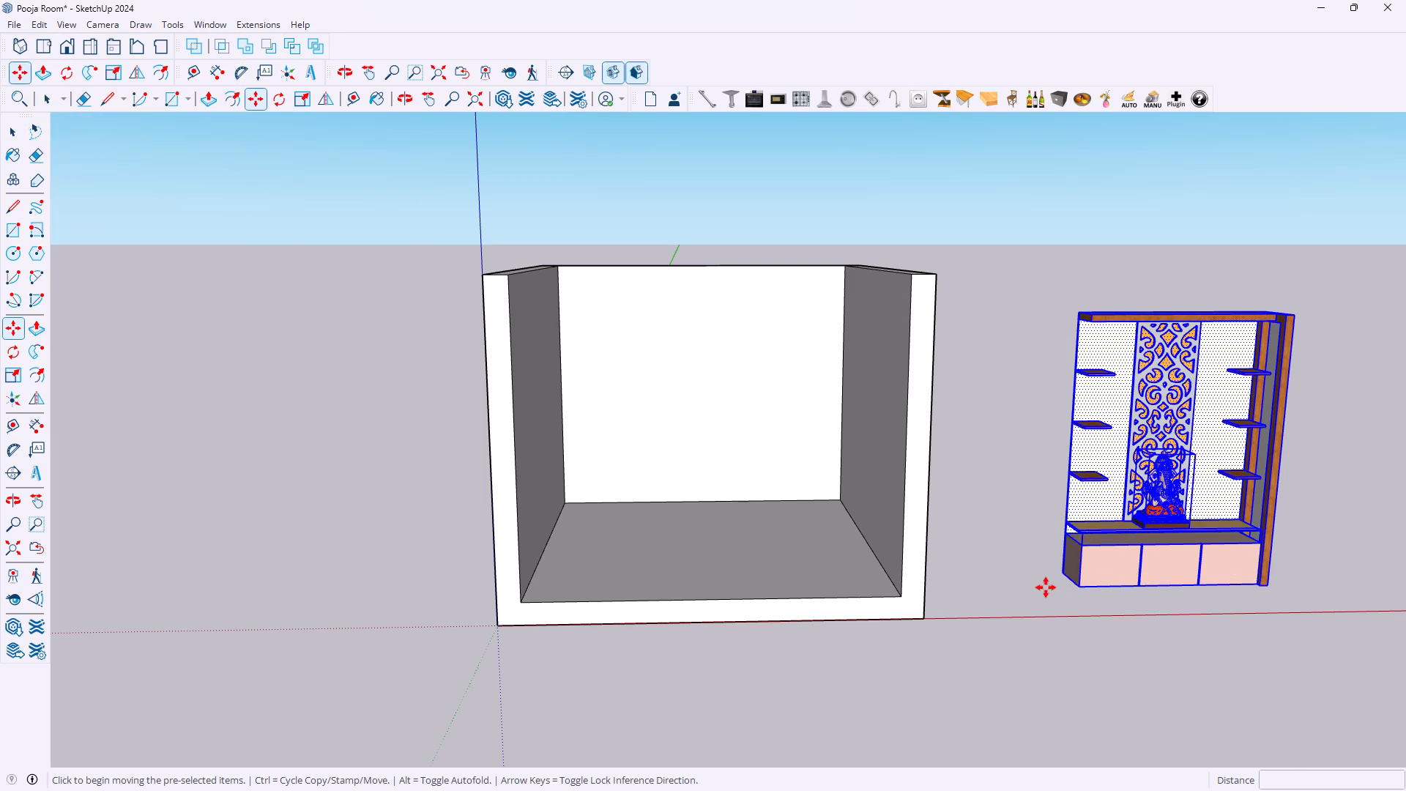
{"action": "scroll", "coordinate": [1046, 587], "scroll_direction": "up", "scroll_amount": 15}
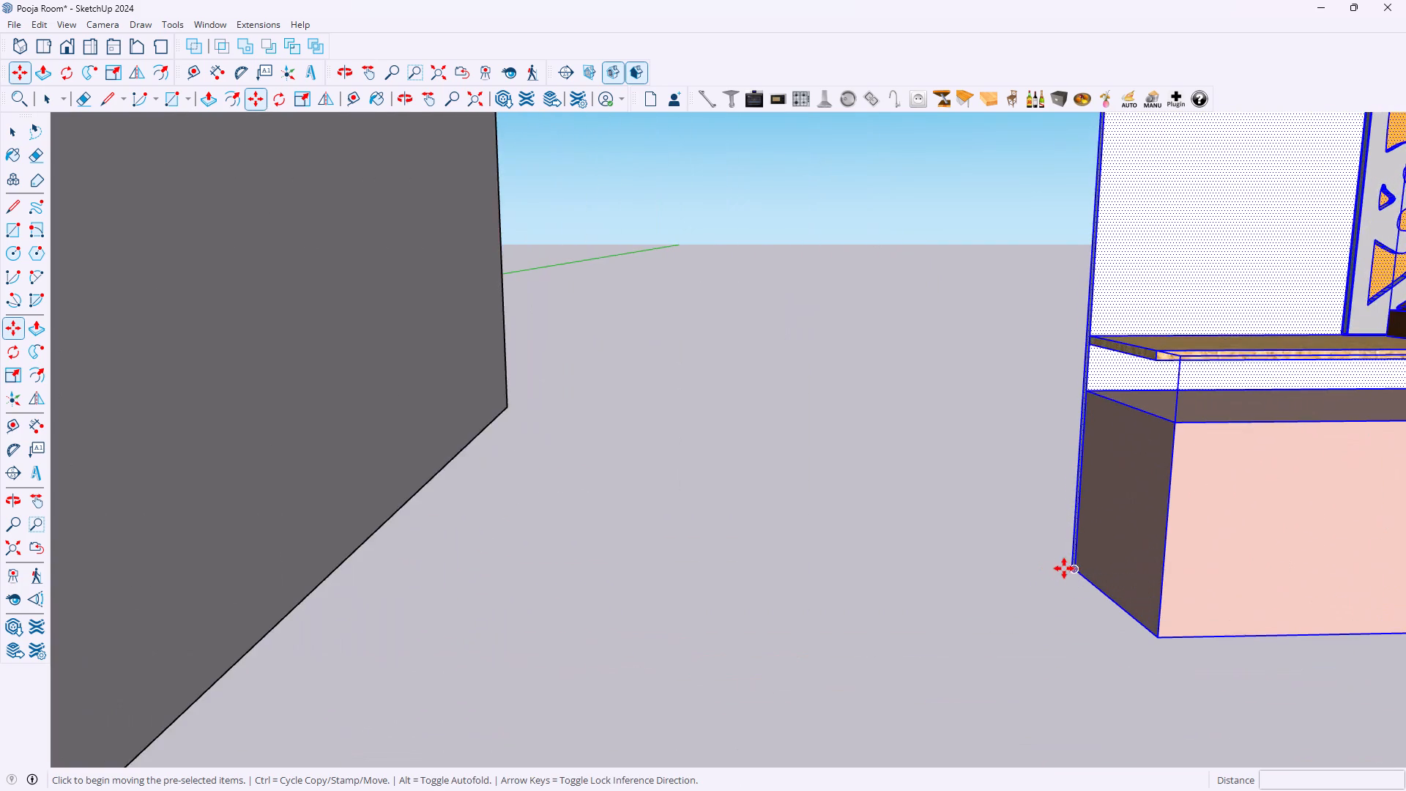
{"action": "scroll", "coordinate": [1052, 570], "scroll_direction": "up", "scroll_amount": 1}
{"action": "middle_click_drag", "start_coordinate": [1052, 571], "coordinate": [1156, 595]}
{"action": "scroll", "coordinate": [1061, 555], "scroll_direction": "up", "scroll_amount": 7}
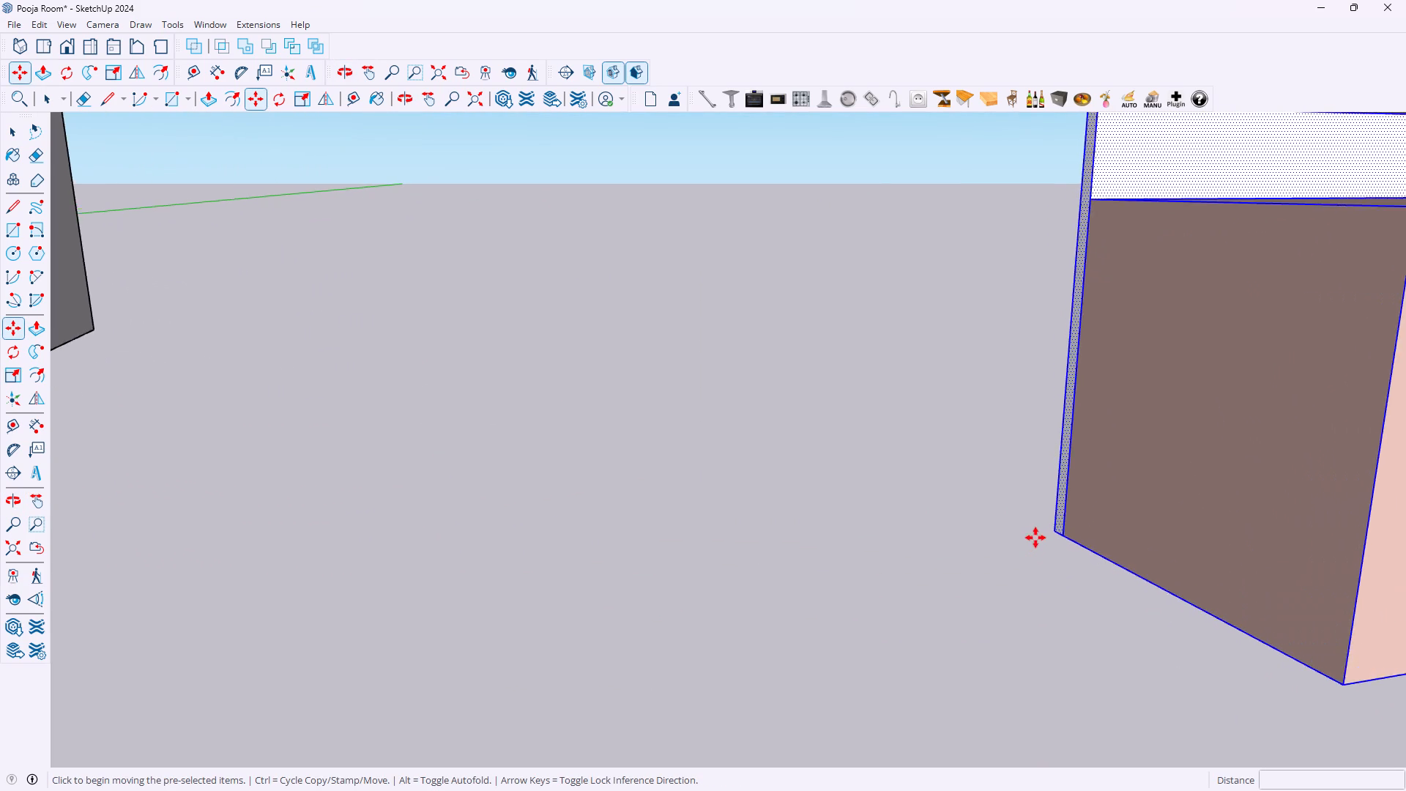
{"action": "left_click", "coordinate": [1055, 530]}
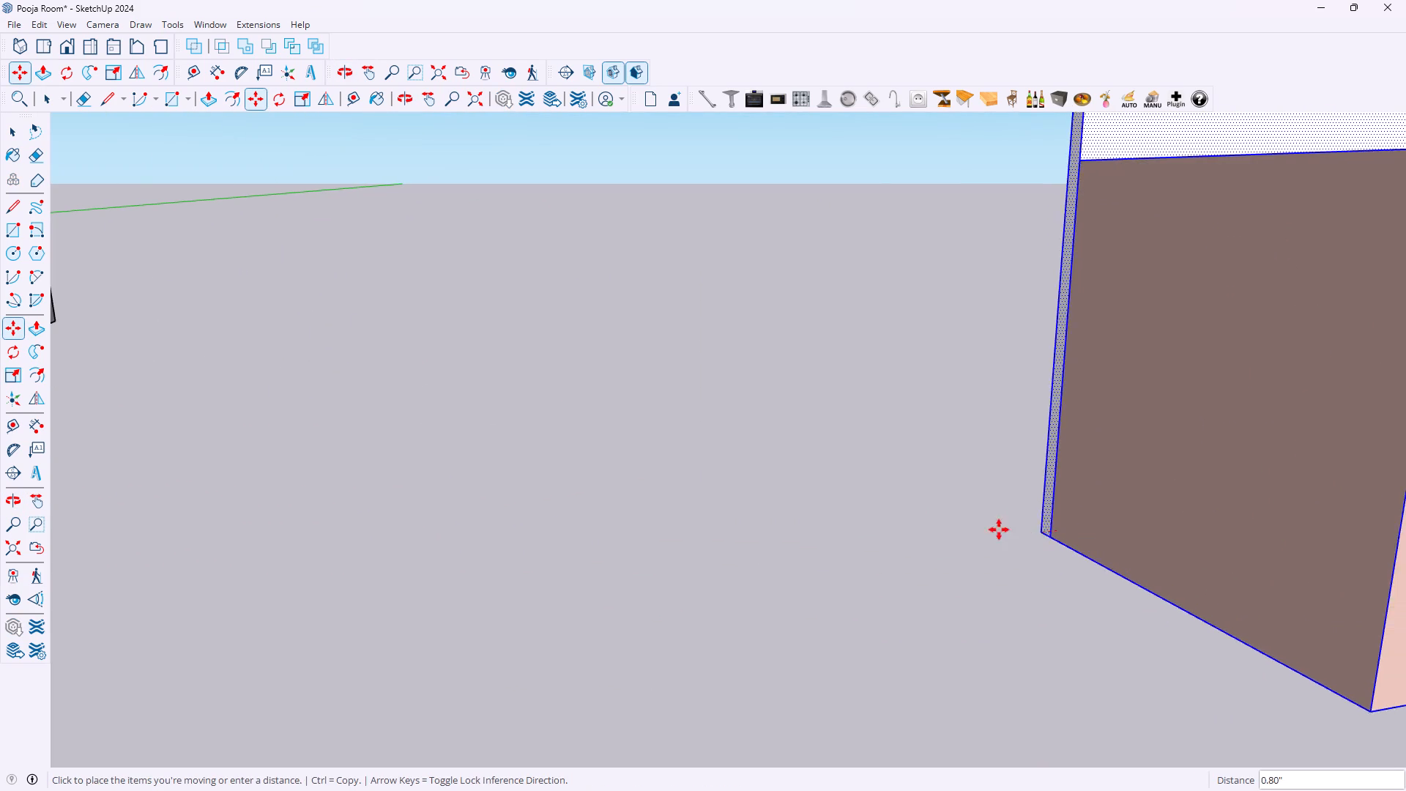
{"action": "scroll", "coordinate": [912, 538], "scroll_direction": "down", "scroll_amount": 16}
{"action": "scroll", "coordinate": [804, 533], "scroll_direction": "down", "scroll_amount": 3}
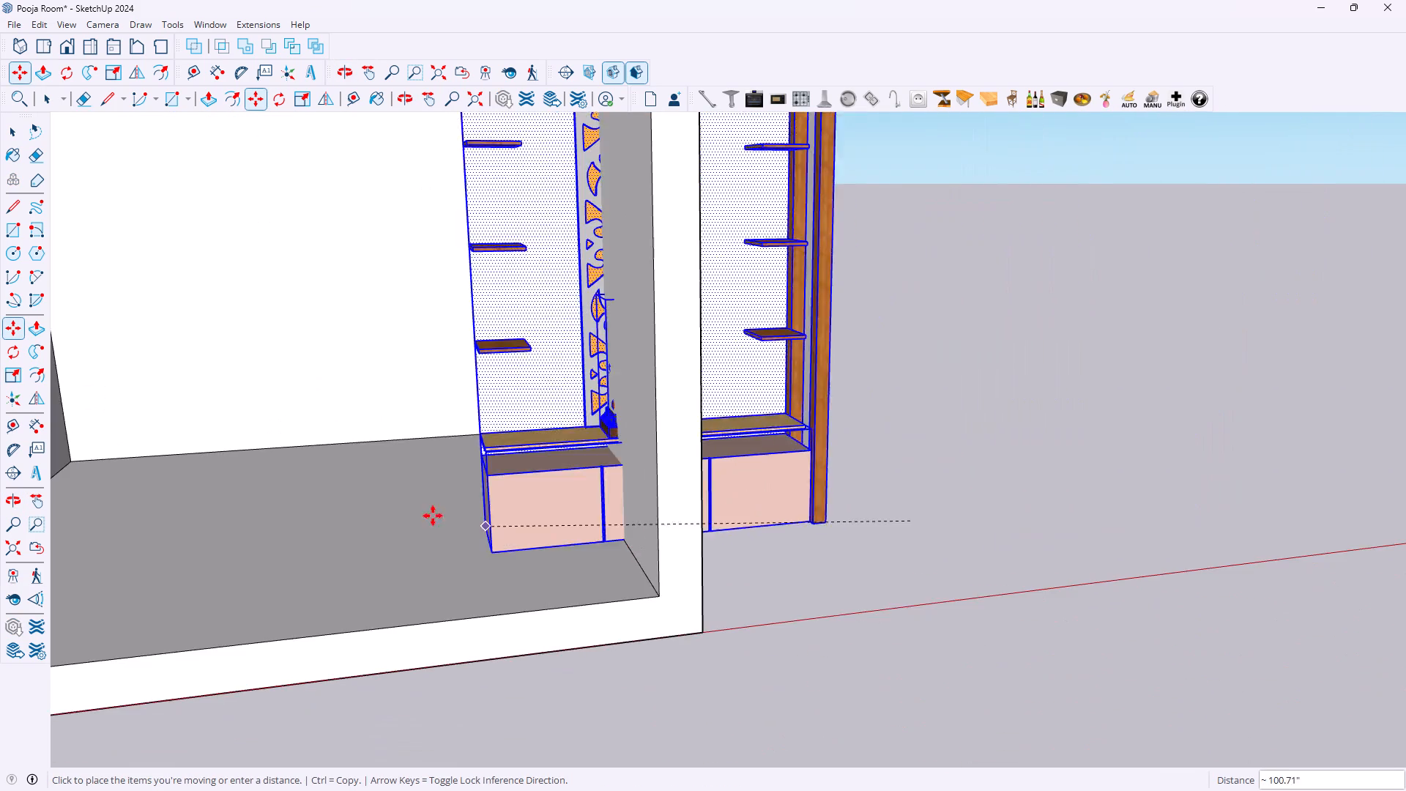
{"action": "scroll", "coordinate": [351, 511], "scroll_direction": "up", "scroll_amount": 3}
{"action": "scroll", "coordinate": [207, 508], "scroll_direction": "up", "scroll_amount": 2}
{"action": "middle_click_drag", "start_coordinate": [213, 467], "coordinate": [215, 468]}
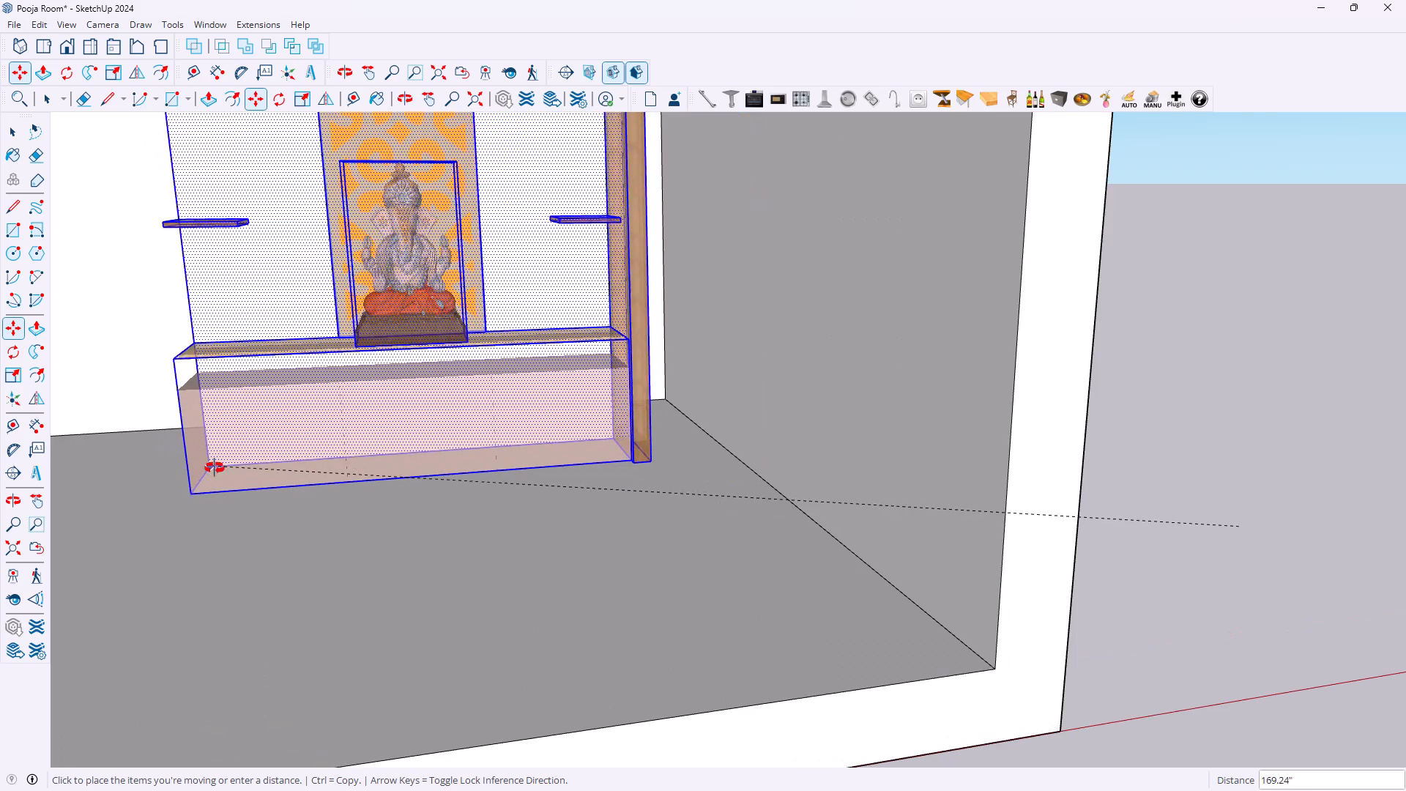
{"action": "middle_click_drag", "start_coordinate": [215, 468], "coordinate": [330, 491]}
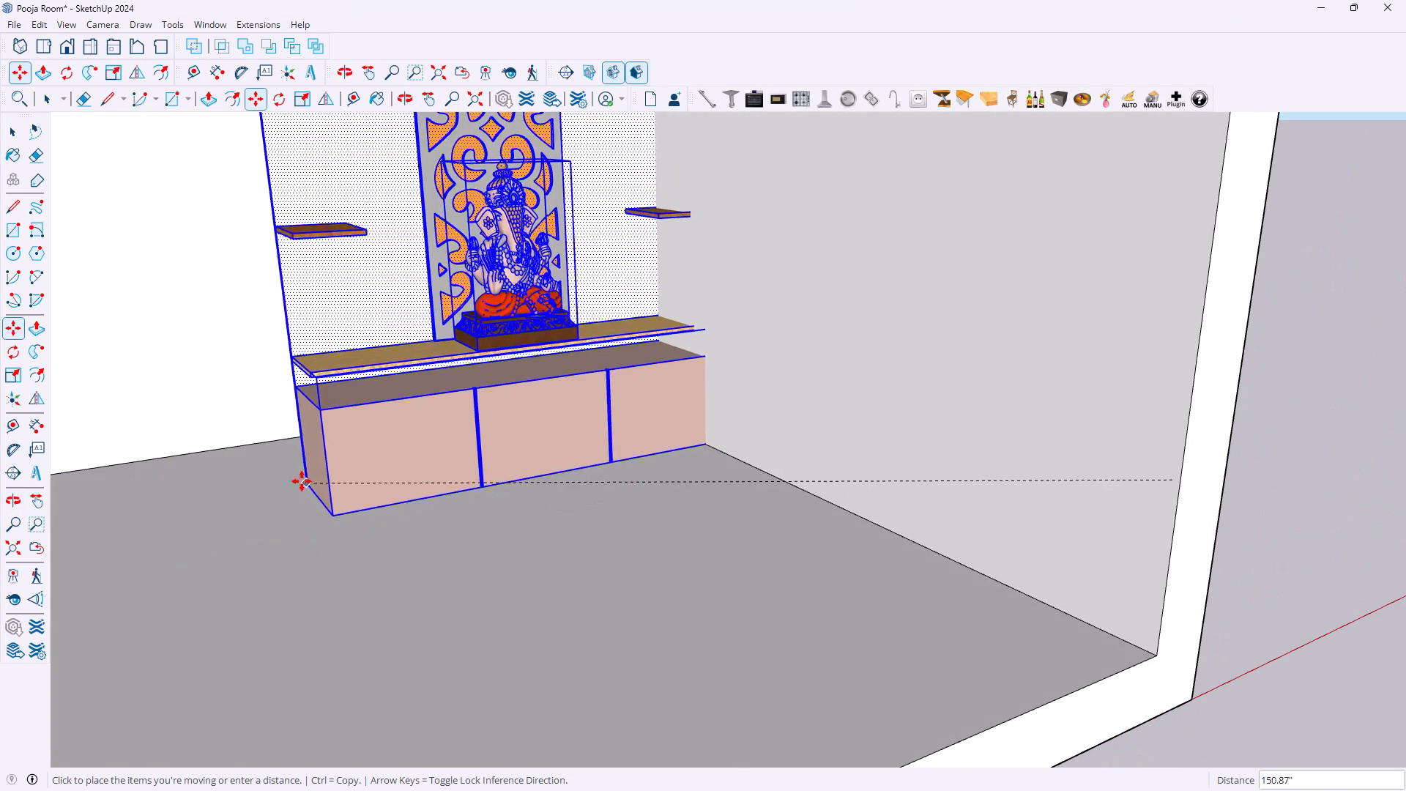
{"action": "scroll", "coordinate": [172, 461], "scroll_direction": "up", "scroll_amount": 4}
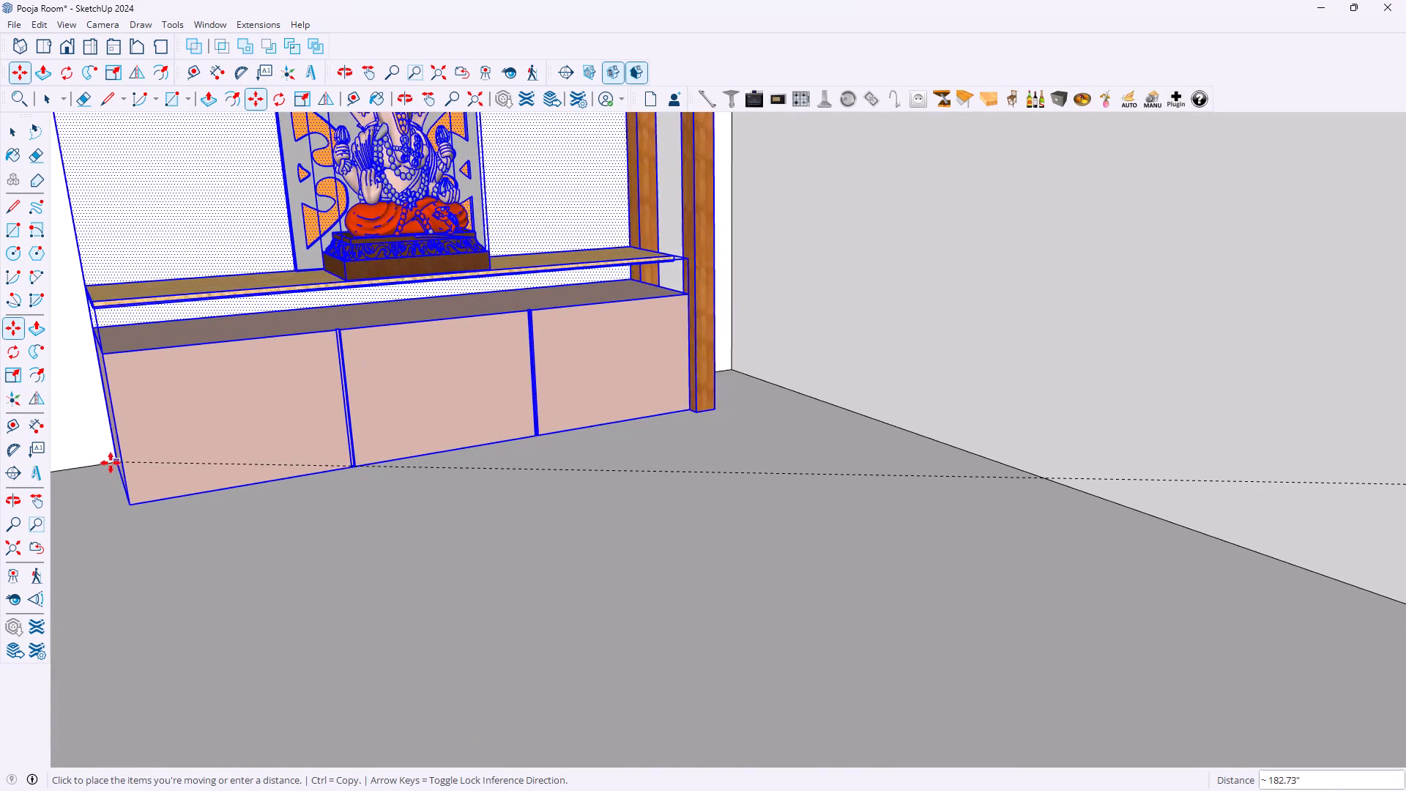
{"action": "scroll", "coordinate": [108, 464], "scroll_direction": "down", "scroll_amount": 10}
{"action": "middle_click_drag", "start_coordinate": [103, 464], "coordinate": [94, 462]}
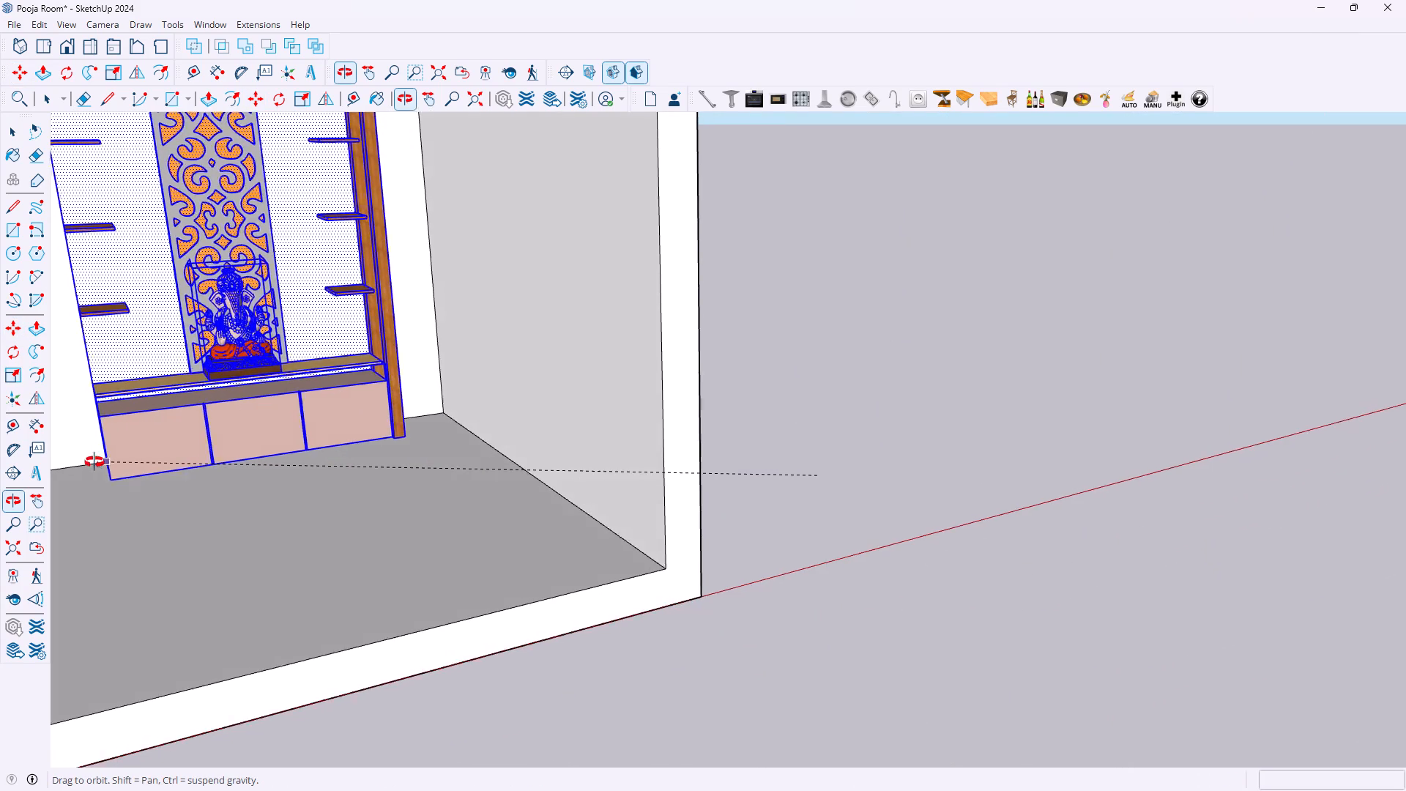
{"action": "middle_click_drag", "start_coordinate": [94, 462], "coordinate": [3, 455]}
{"action": "scroll", "coordinate": [75, 440], "scroll_direction": "down", "scroll_amount": 5}
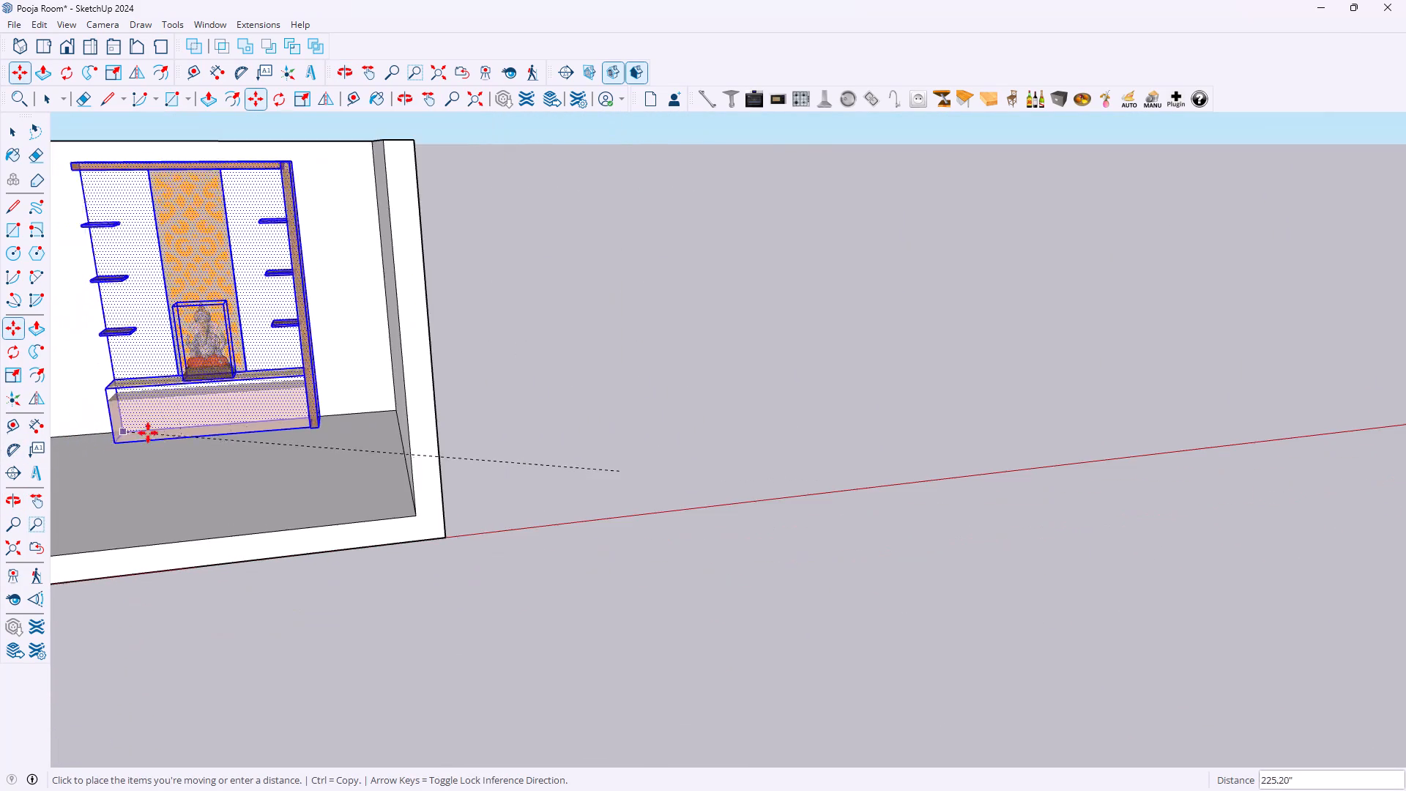
{"action": "scroll", "coordinate": [148, 433], "scroll_direction": "down", "scroll_amount": 6}
{"action": "scroll", "coordinate": [146, 439], "scroll_direction": "up", "scroll_amount": 8}
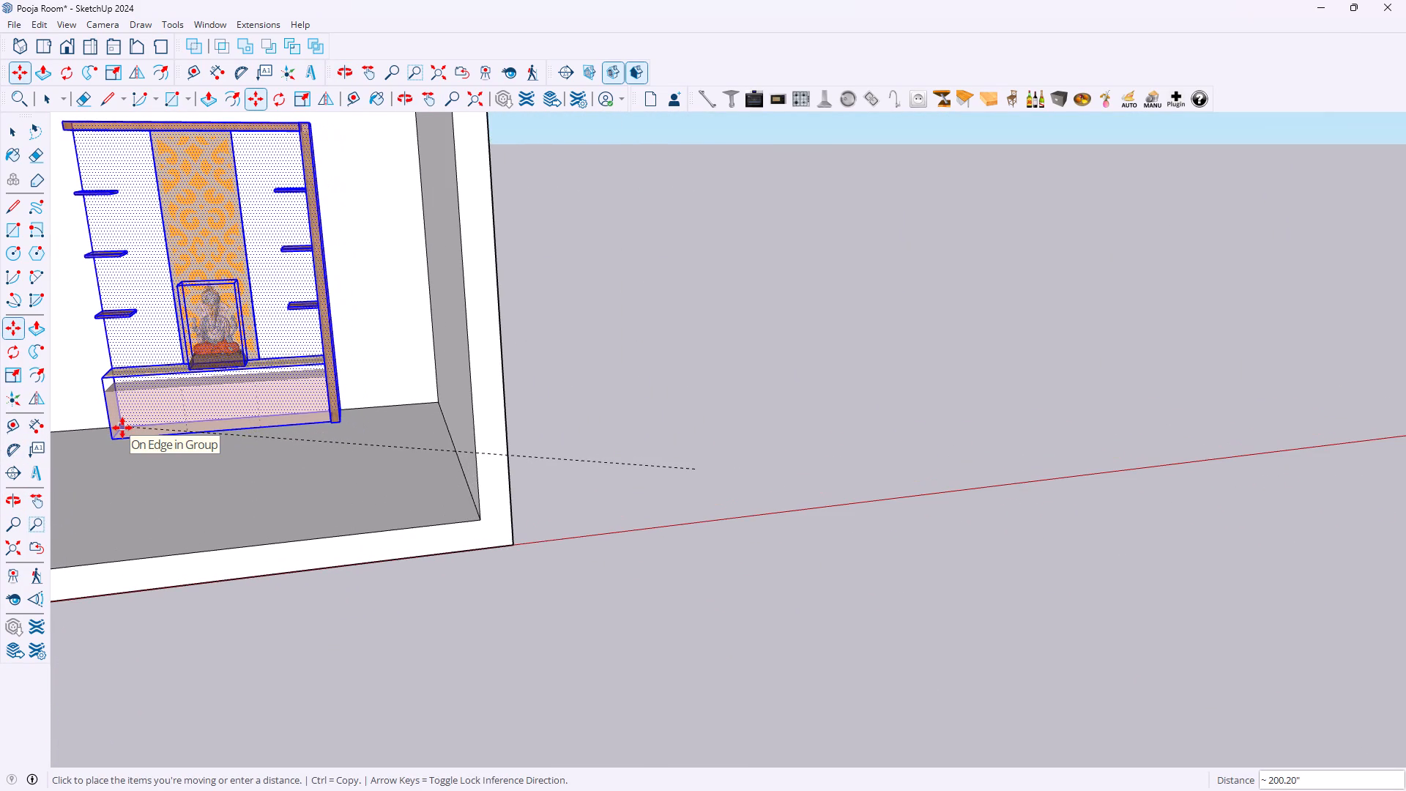
{"action": "left_click", "coordinate": [122, 428]}
{"action": "scroll", "coordinate": [156, 443], "scroll_direction": "down", "scroll_amount": 7}
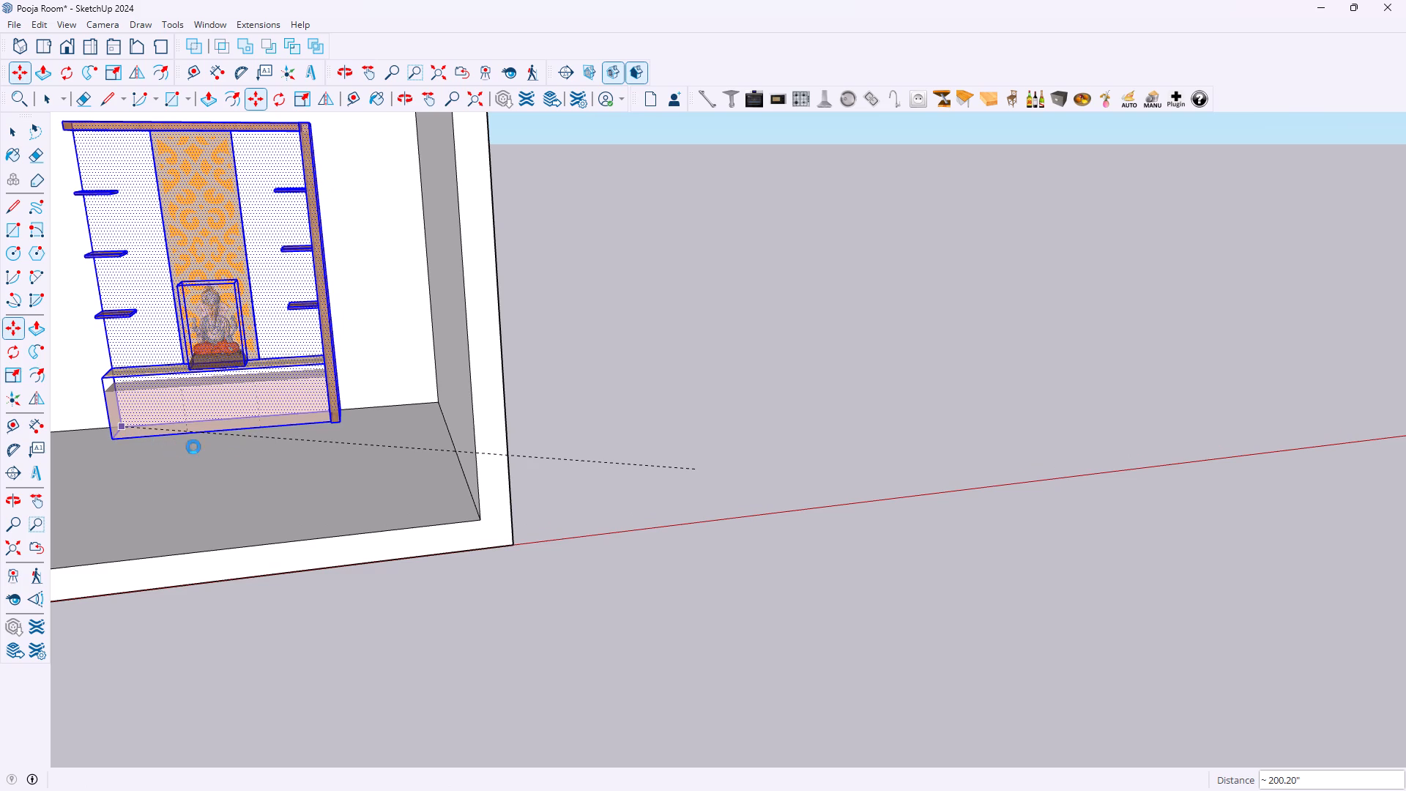
{"action": "scroll", "coordinate": [512, 356], "scroll_direction": "down", "scroll_amount": 3}
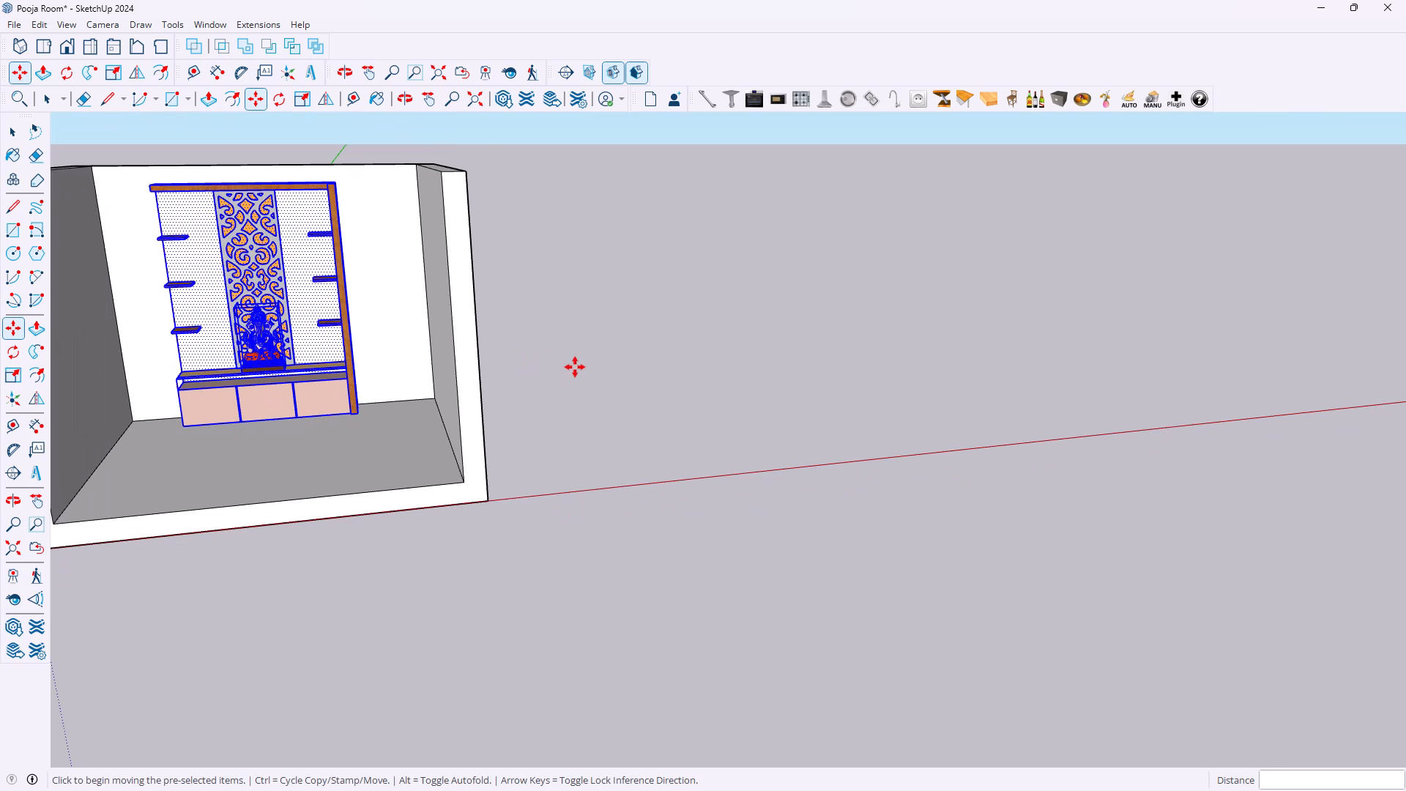
{"action": "key", "text": "space"}
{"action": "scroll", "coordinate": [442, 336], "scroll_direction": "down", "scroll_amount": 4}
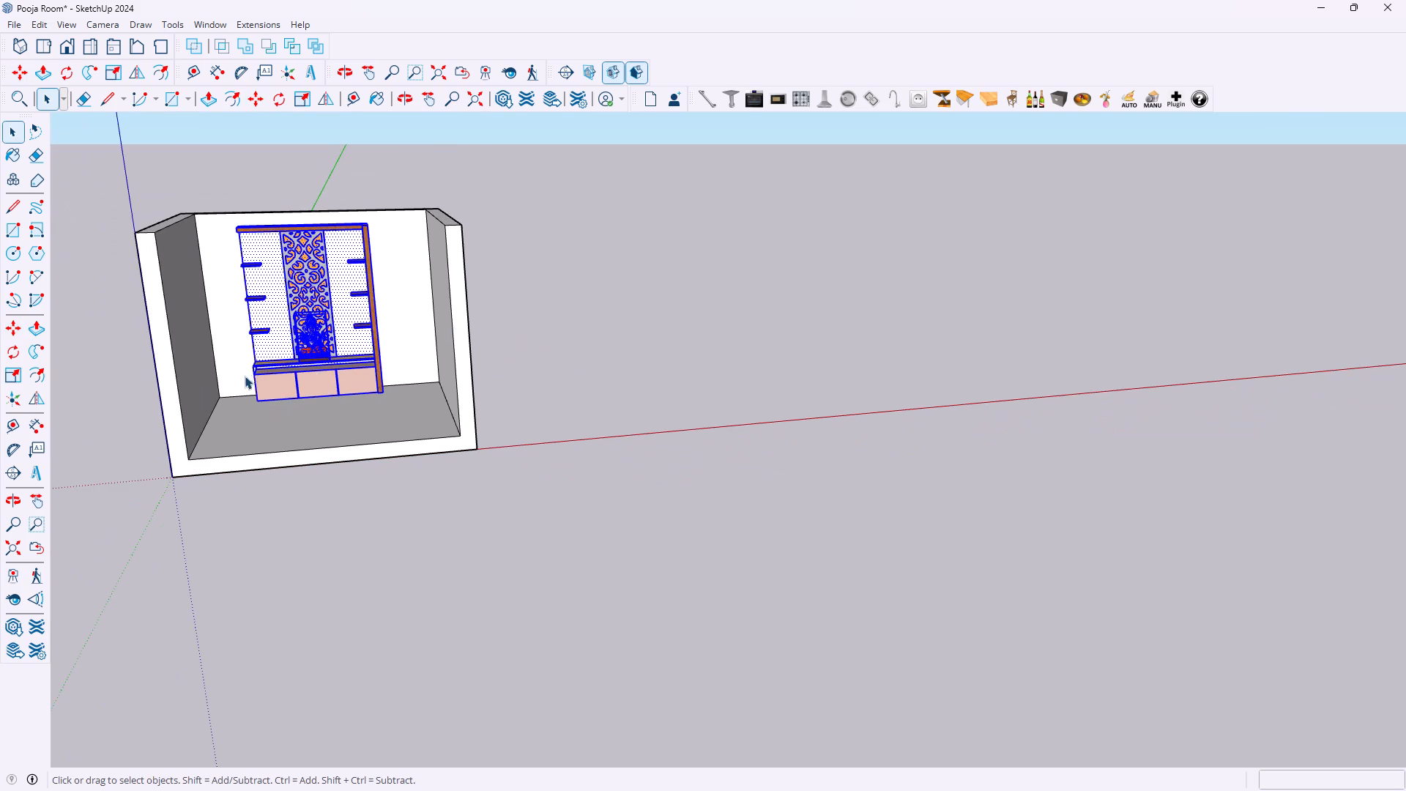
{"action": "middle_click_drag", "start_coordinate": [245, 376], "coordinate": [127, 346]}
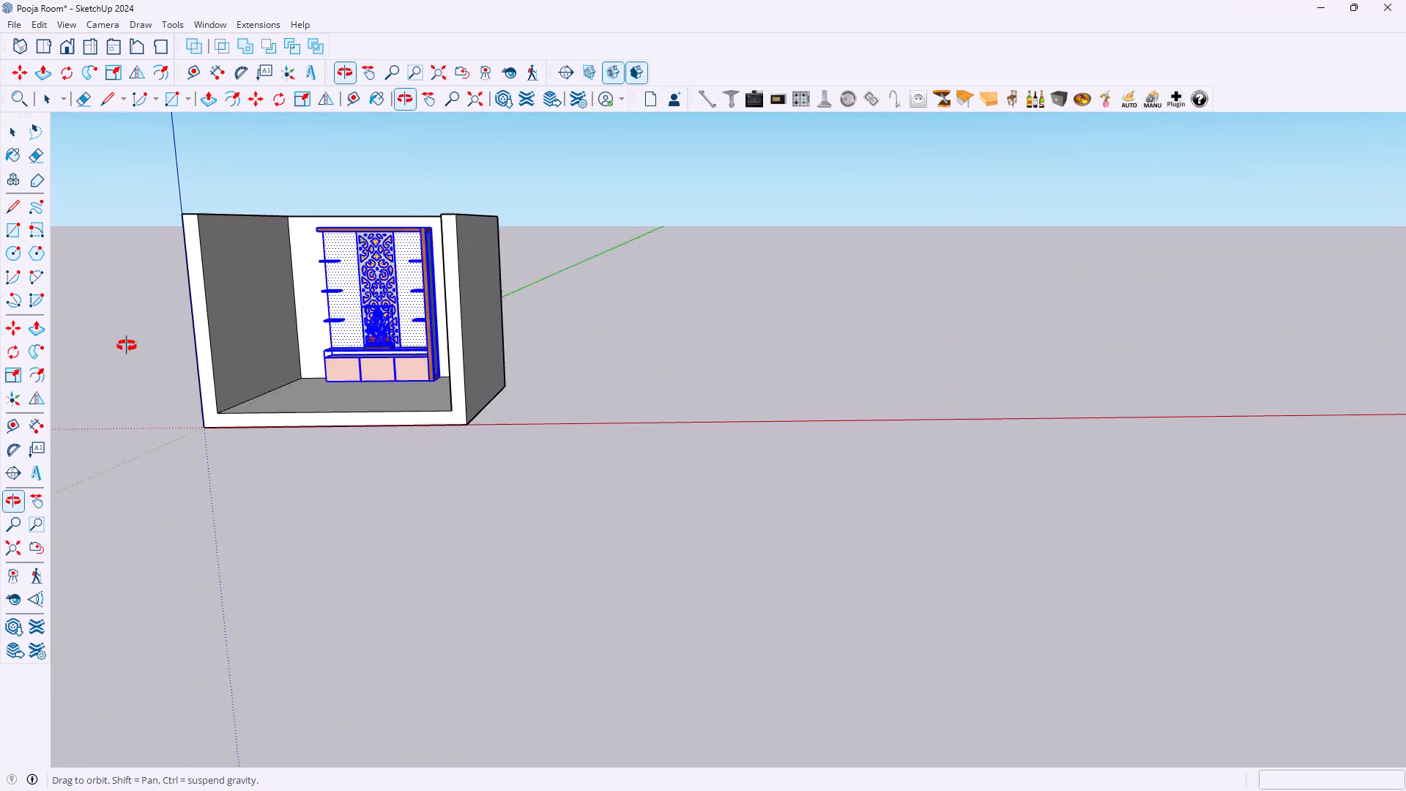
Inspect how the pooja unit sits against the room's back wall and floor, checking its cabinet base up close.
{"action": "middle_click_drag", "start_coordinate": [127, 346], "coordinate": [278, 346]}
{"action": "scroll", "coordinate": [237, 322], "scroll_direction": "up", "scroll_amount": 11}
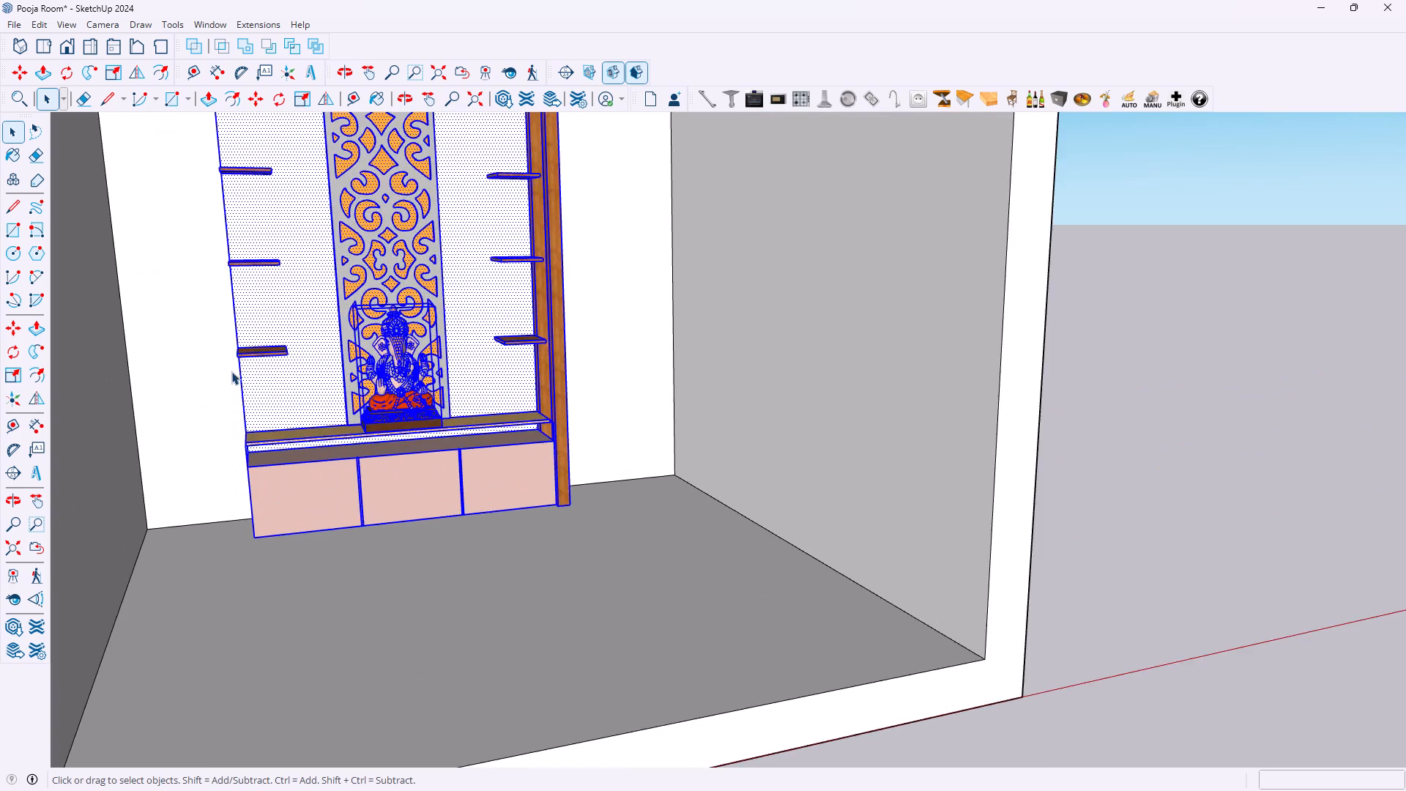
{"action": "scroll", "coordinate": [230, 381], "scroll_direction": "up", "scroll_amount": 11}
{"action": "middle_click_drag", "start_coordinate": [248, 446], "coordinate": [258, 447]}
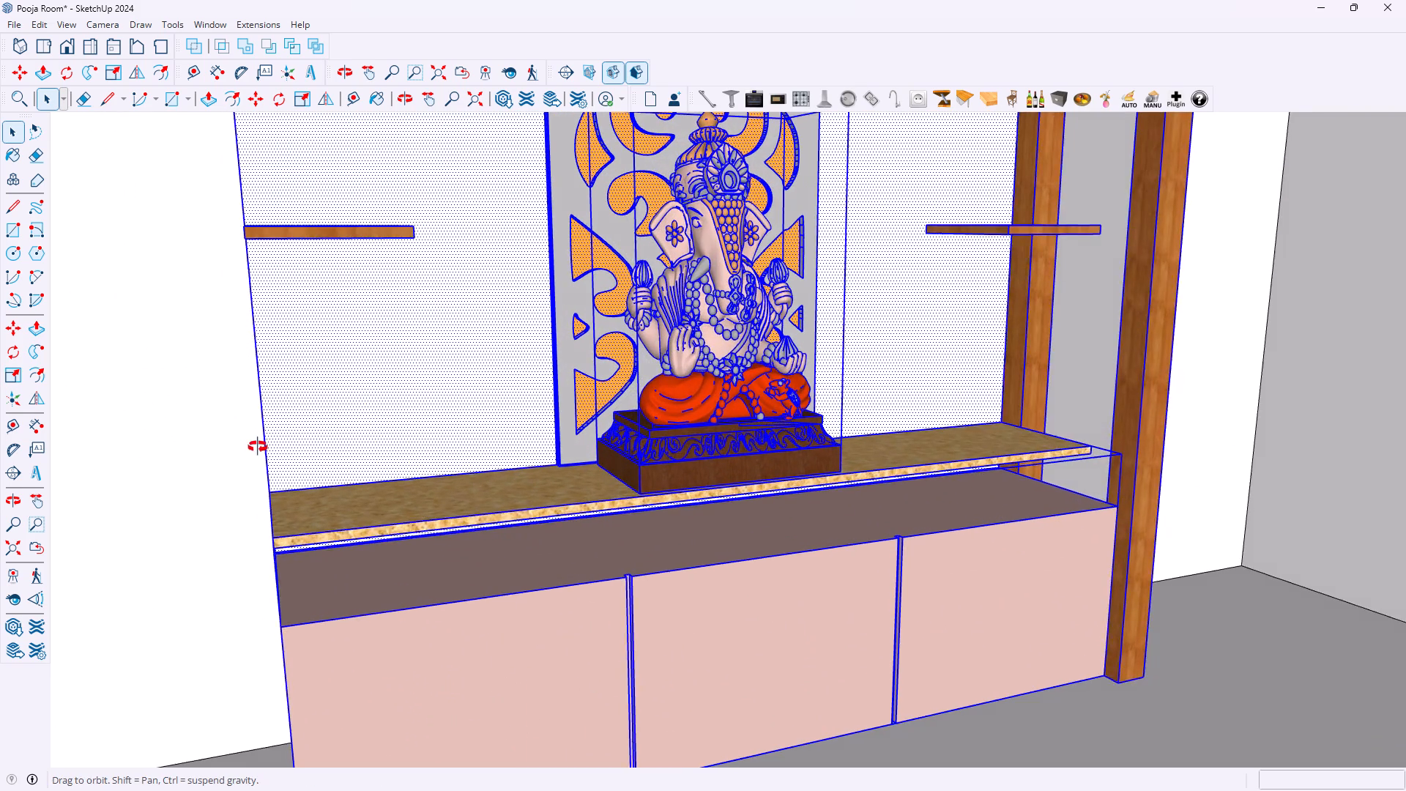
{"action": "middle_click_drag", "start_coordinate": [258, 447], "coordinate": [207, 440]}
{"action": "scroll", "coordinate": [214, 418], "scroll_direction": "down", "scroll_amount": 2}
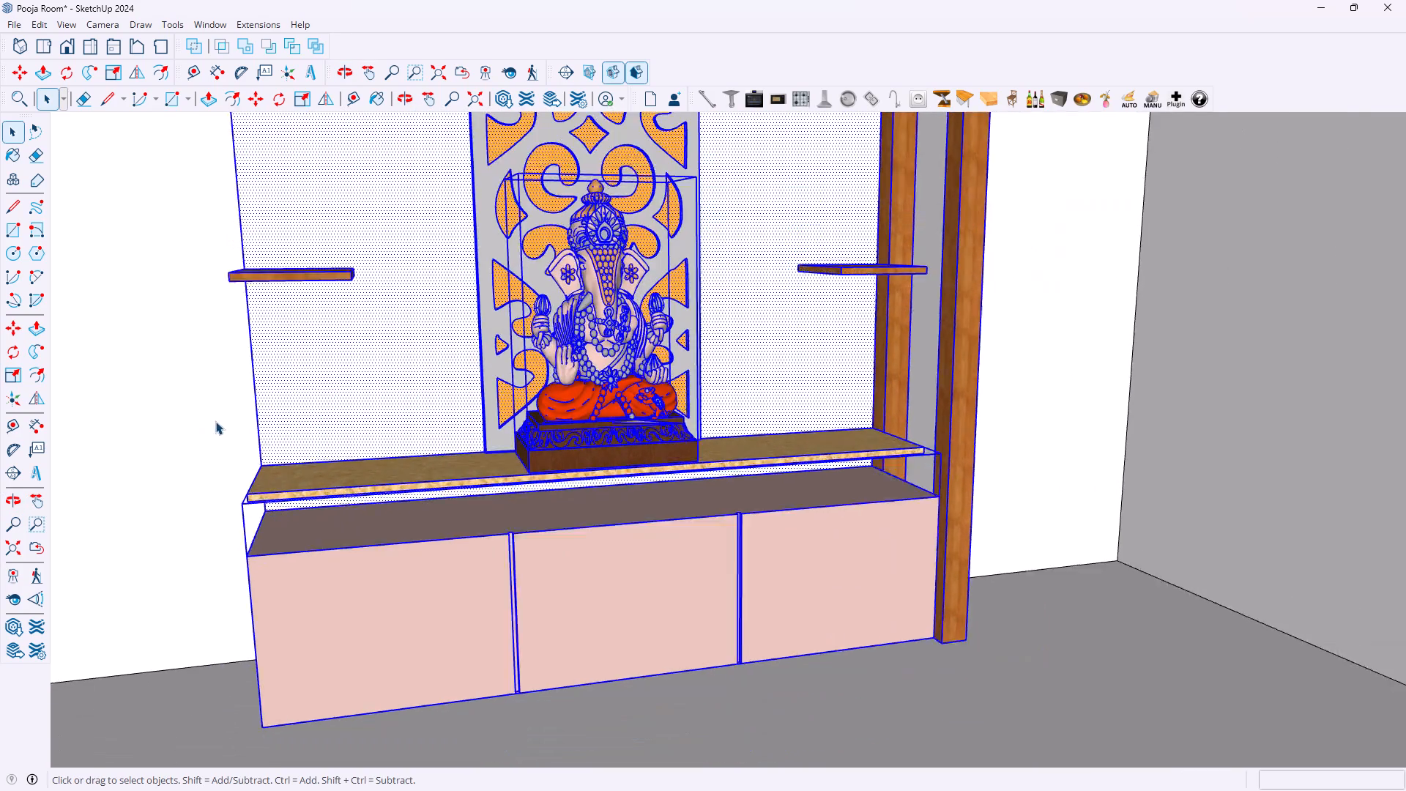
{"action": "scroll", "coordinate": [215, 421], "scroll_direction": "down", "scroll_amount": 20}
{"action": "scroll", "coordinate": [256, 417], "scroll_direction": "up", "scroll_amount": 1}
{"action": "scroll", "coordinate": [256, 417], "scroll_direction": "down", "scroll_amount": 4}
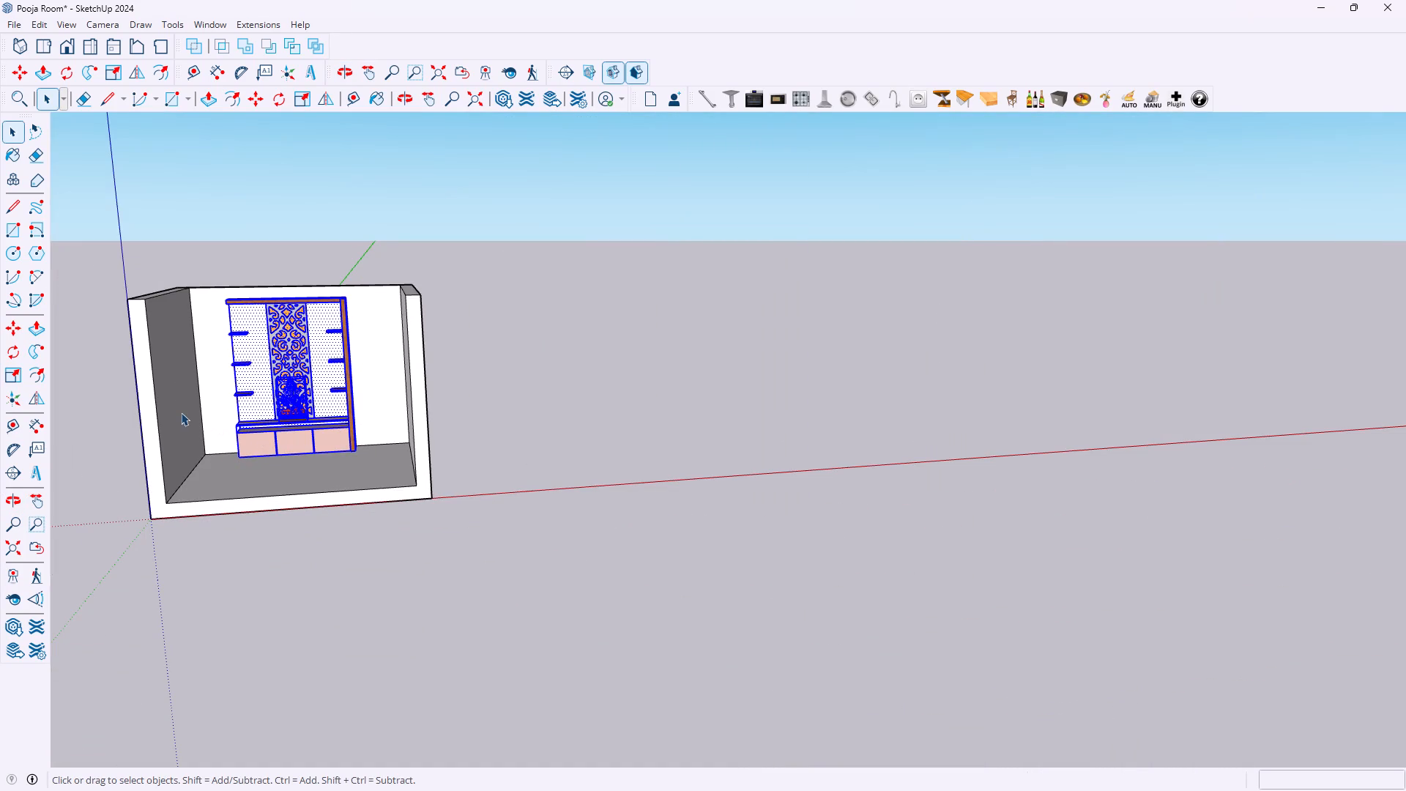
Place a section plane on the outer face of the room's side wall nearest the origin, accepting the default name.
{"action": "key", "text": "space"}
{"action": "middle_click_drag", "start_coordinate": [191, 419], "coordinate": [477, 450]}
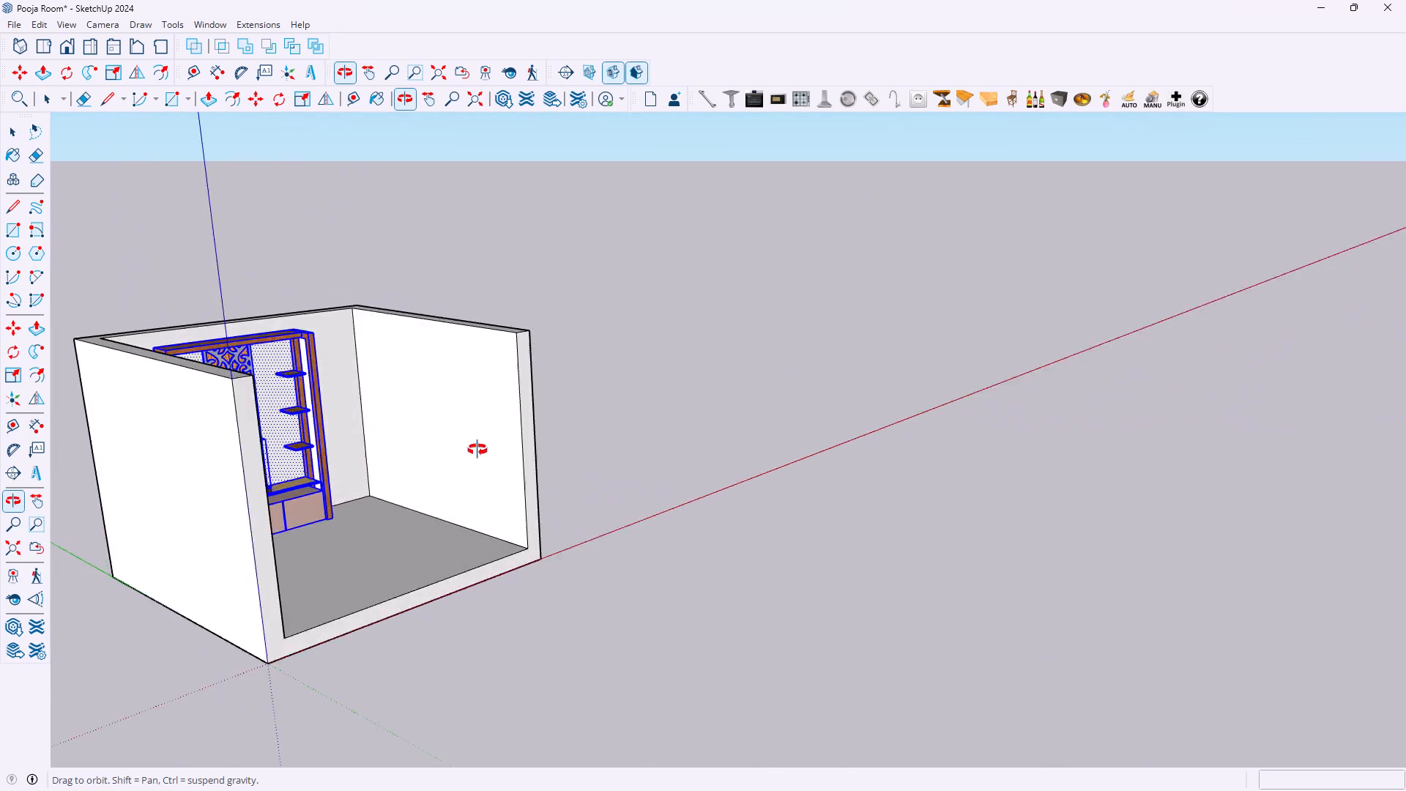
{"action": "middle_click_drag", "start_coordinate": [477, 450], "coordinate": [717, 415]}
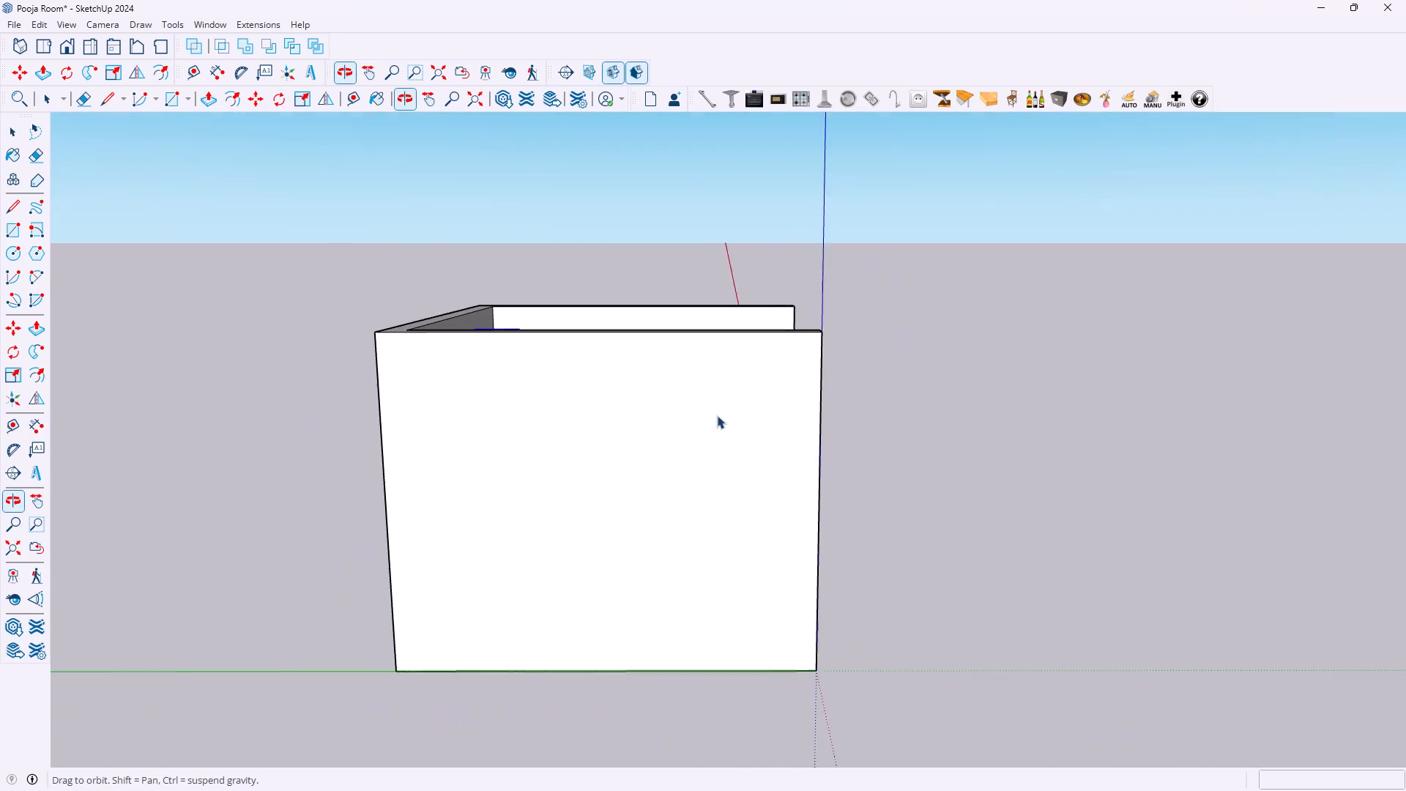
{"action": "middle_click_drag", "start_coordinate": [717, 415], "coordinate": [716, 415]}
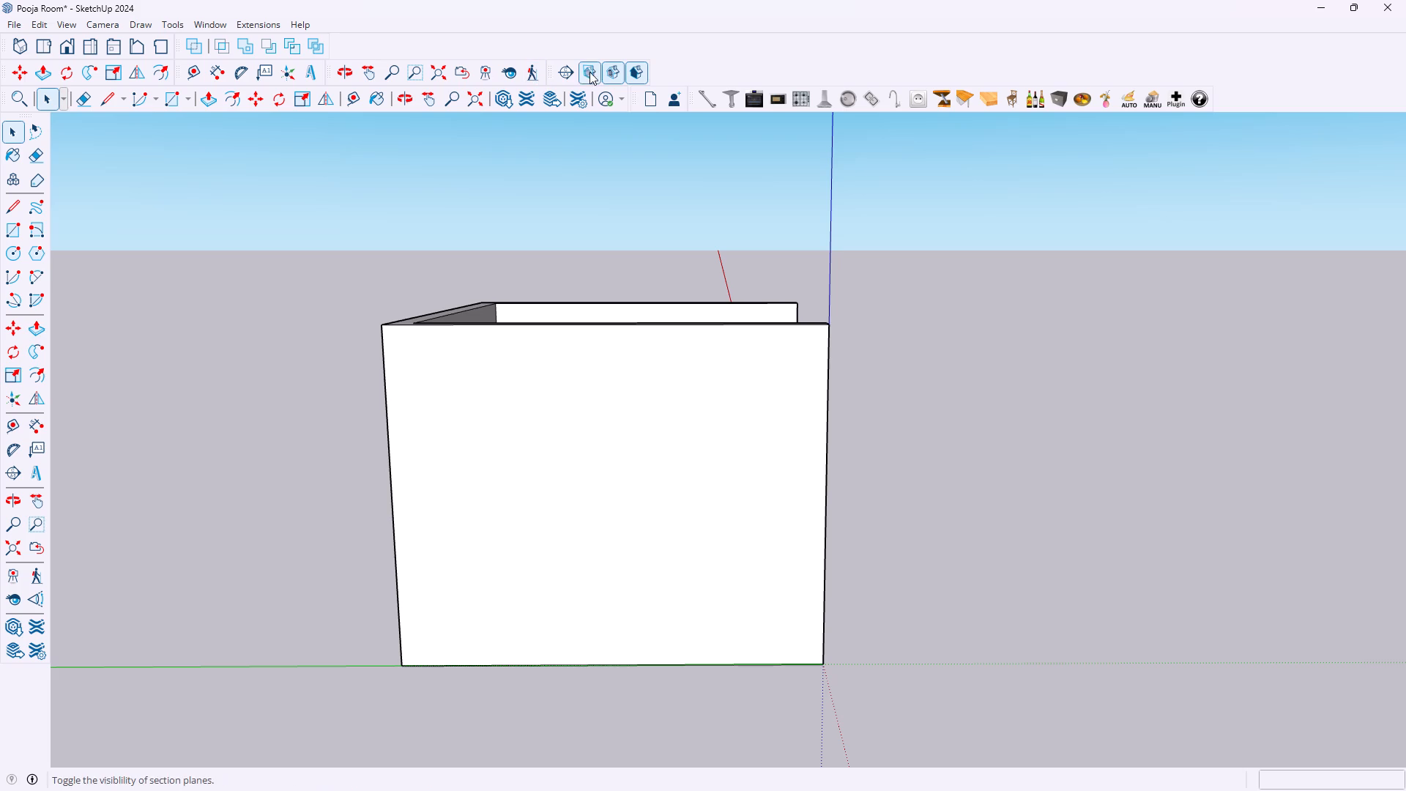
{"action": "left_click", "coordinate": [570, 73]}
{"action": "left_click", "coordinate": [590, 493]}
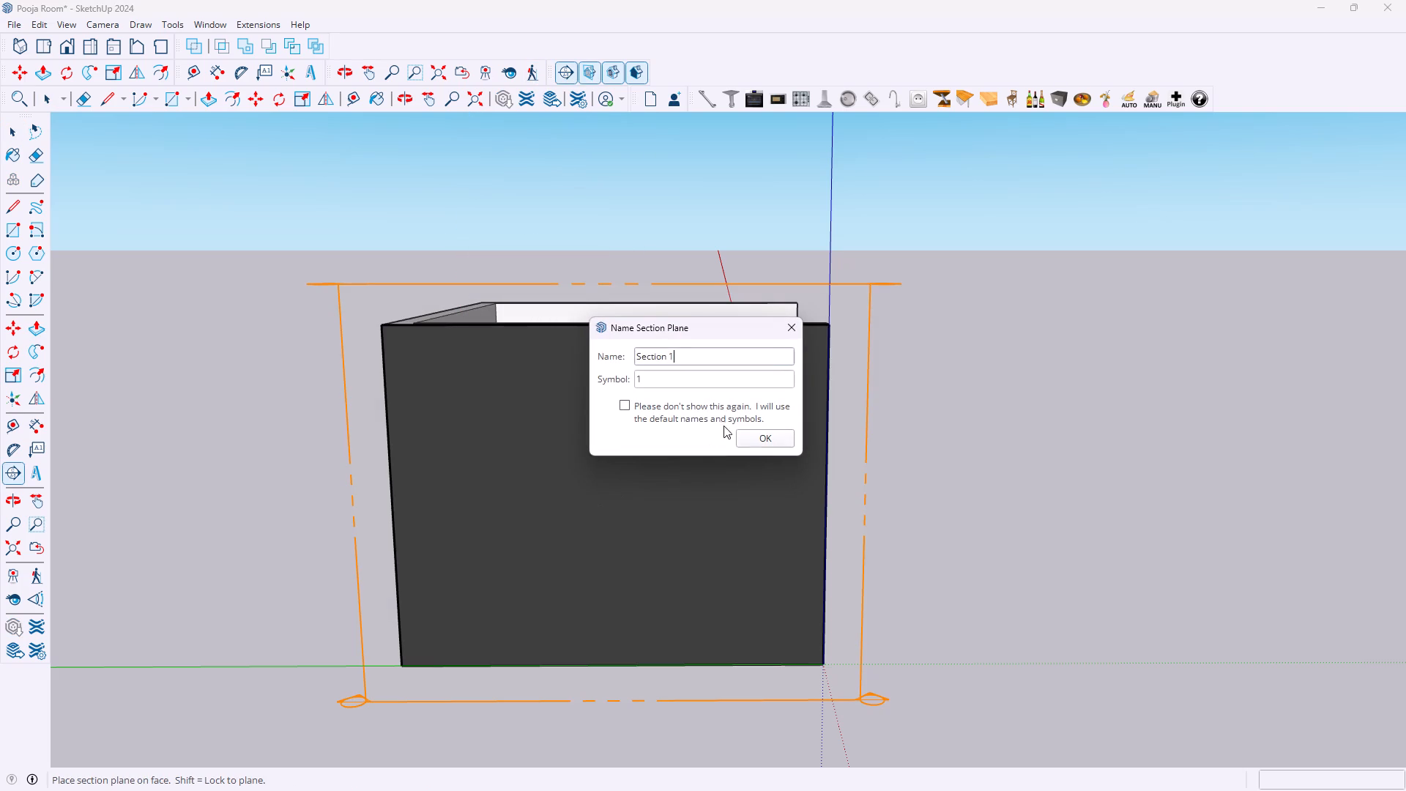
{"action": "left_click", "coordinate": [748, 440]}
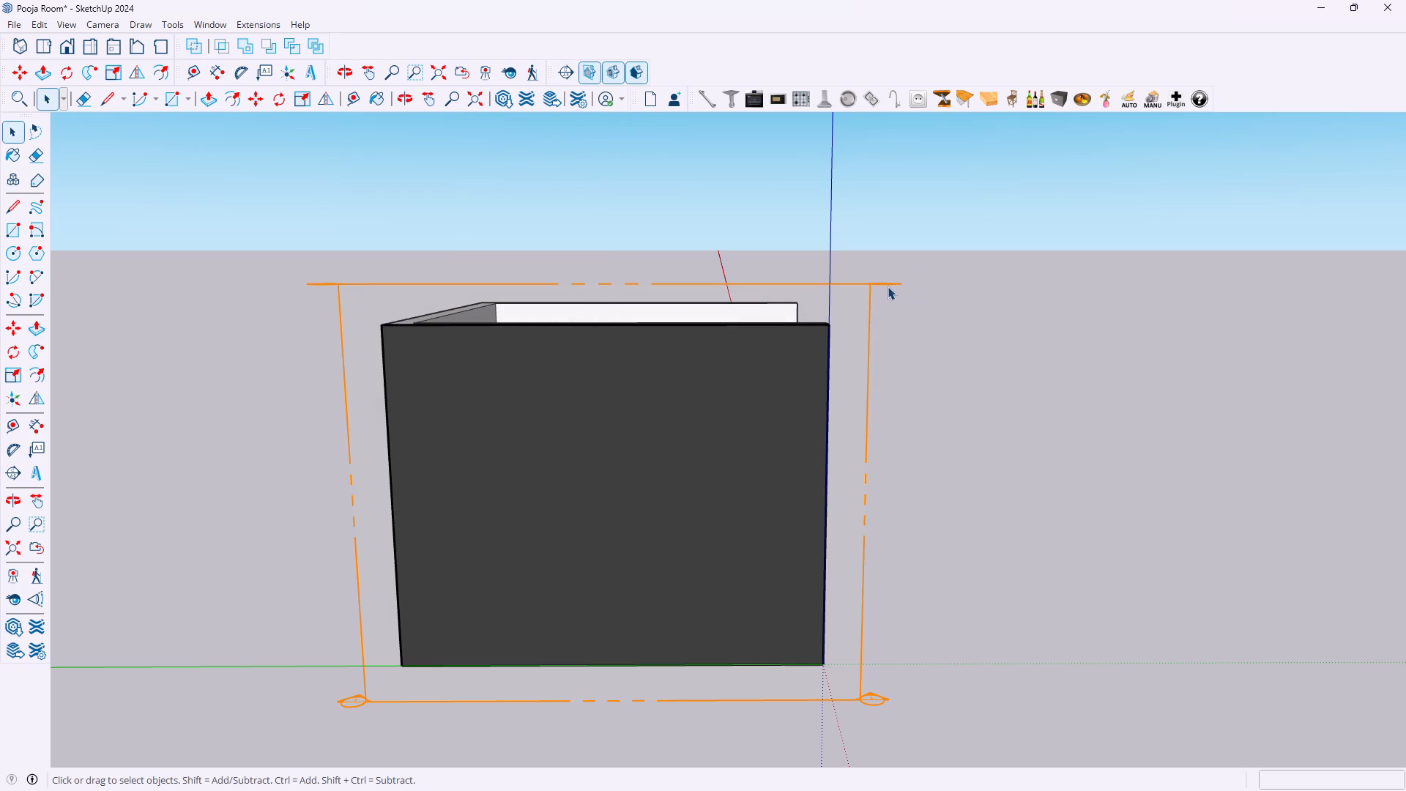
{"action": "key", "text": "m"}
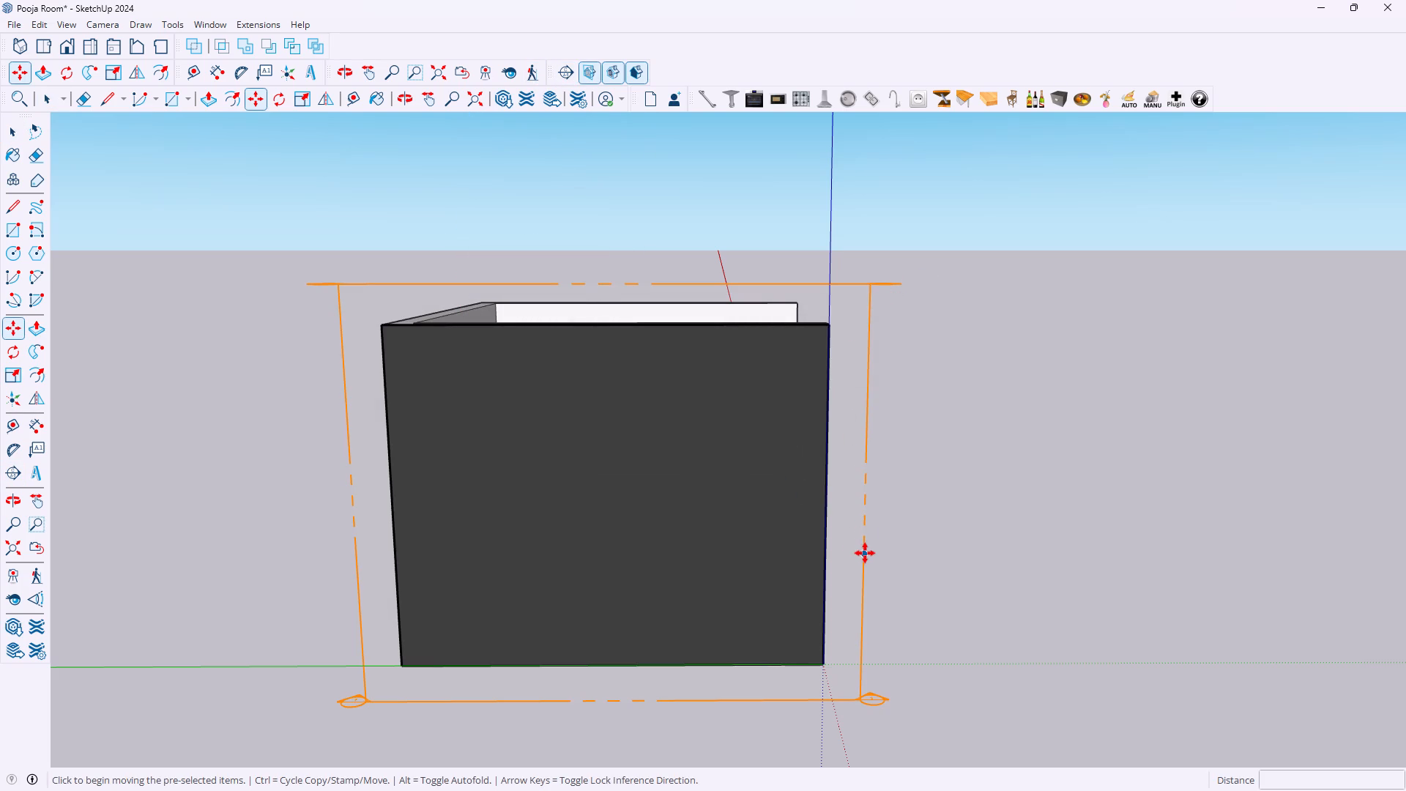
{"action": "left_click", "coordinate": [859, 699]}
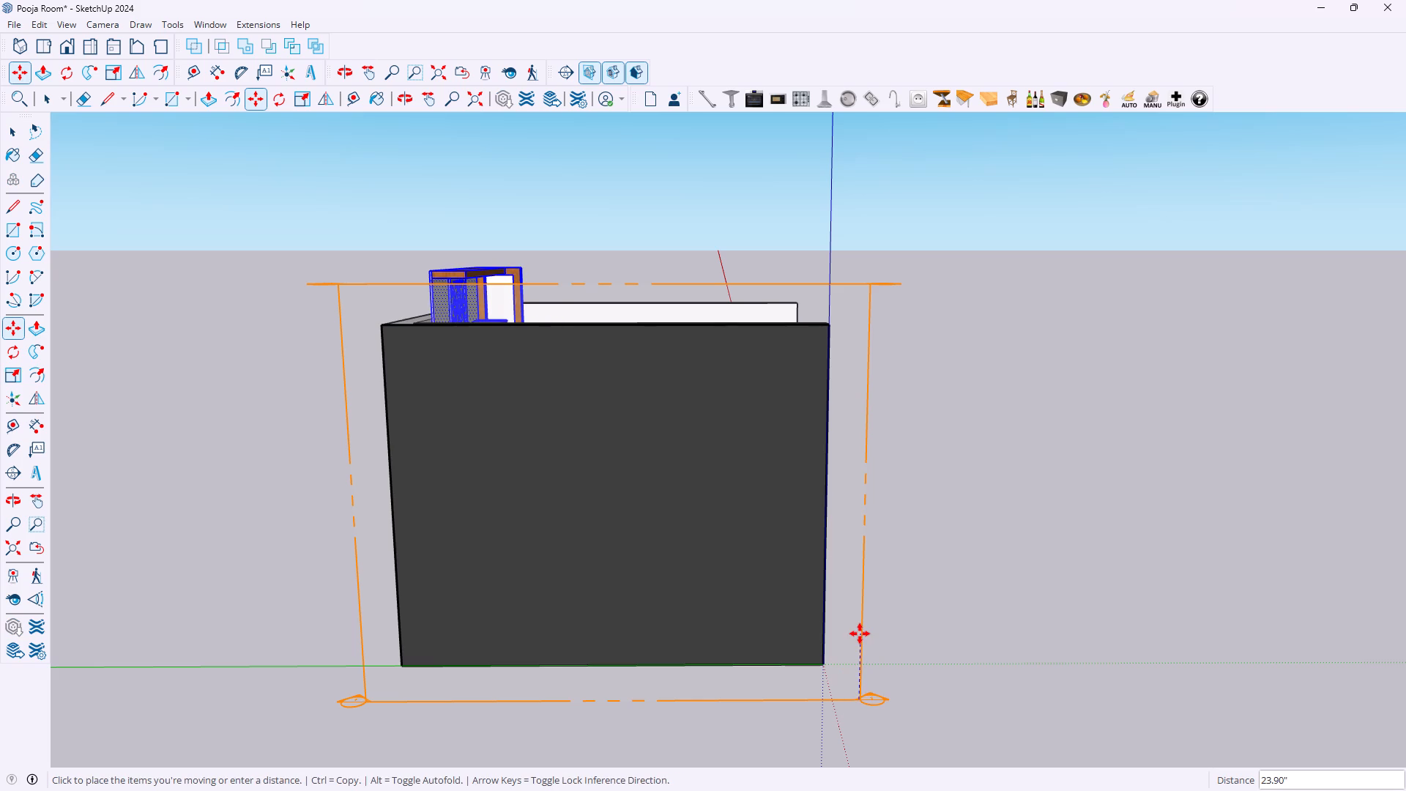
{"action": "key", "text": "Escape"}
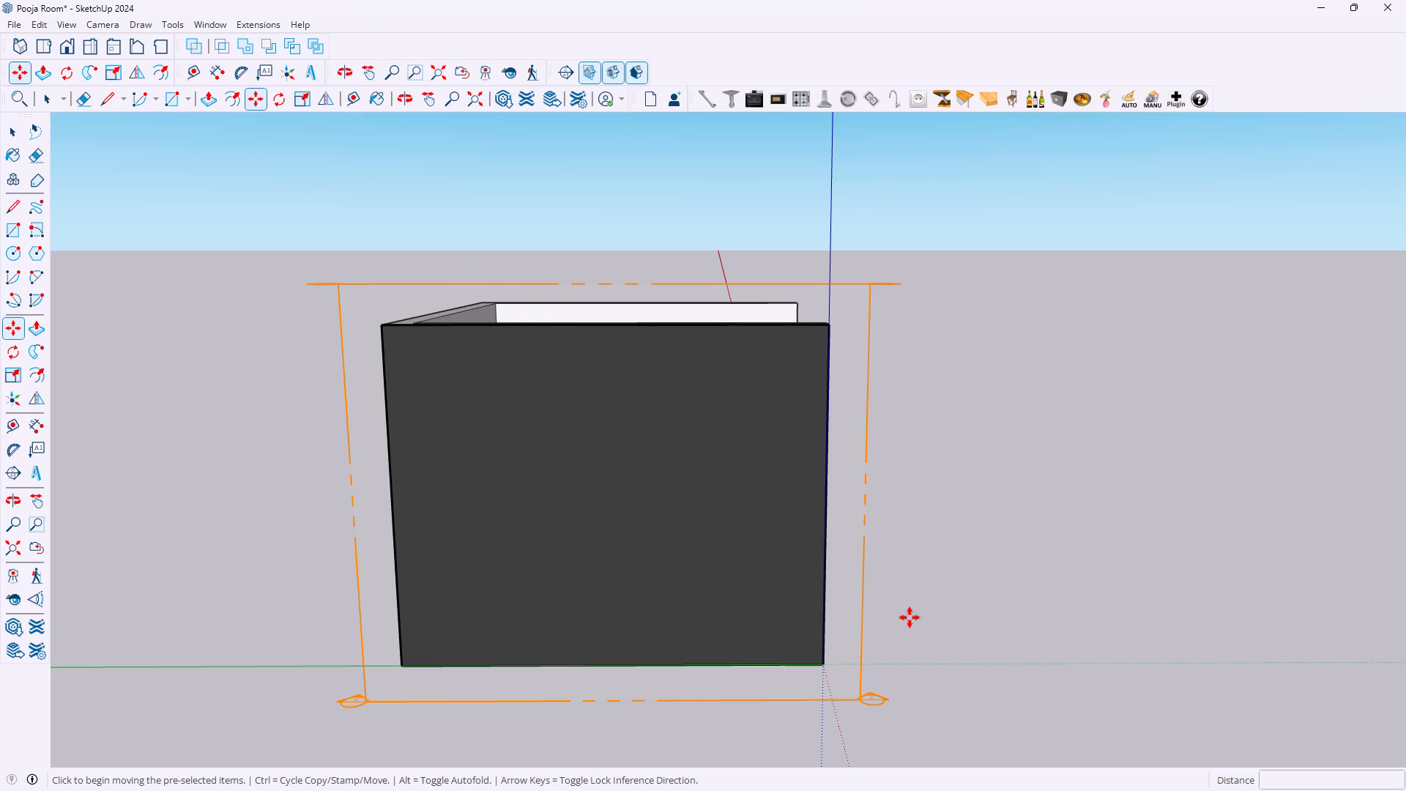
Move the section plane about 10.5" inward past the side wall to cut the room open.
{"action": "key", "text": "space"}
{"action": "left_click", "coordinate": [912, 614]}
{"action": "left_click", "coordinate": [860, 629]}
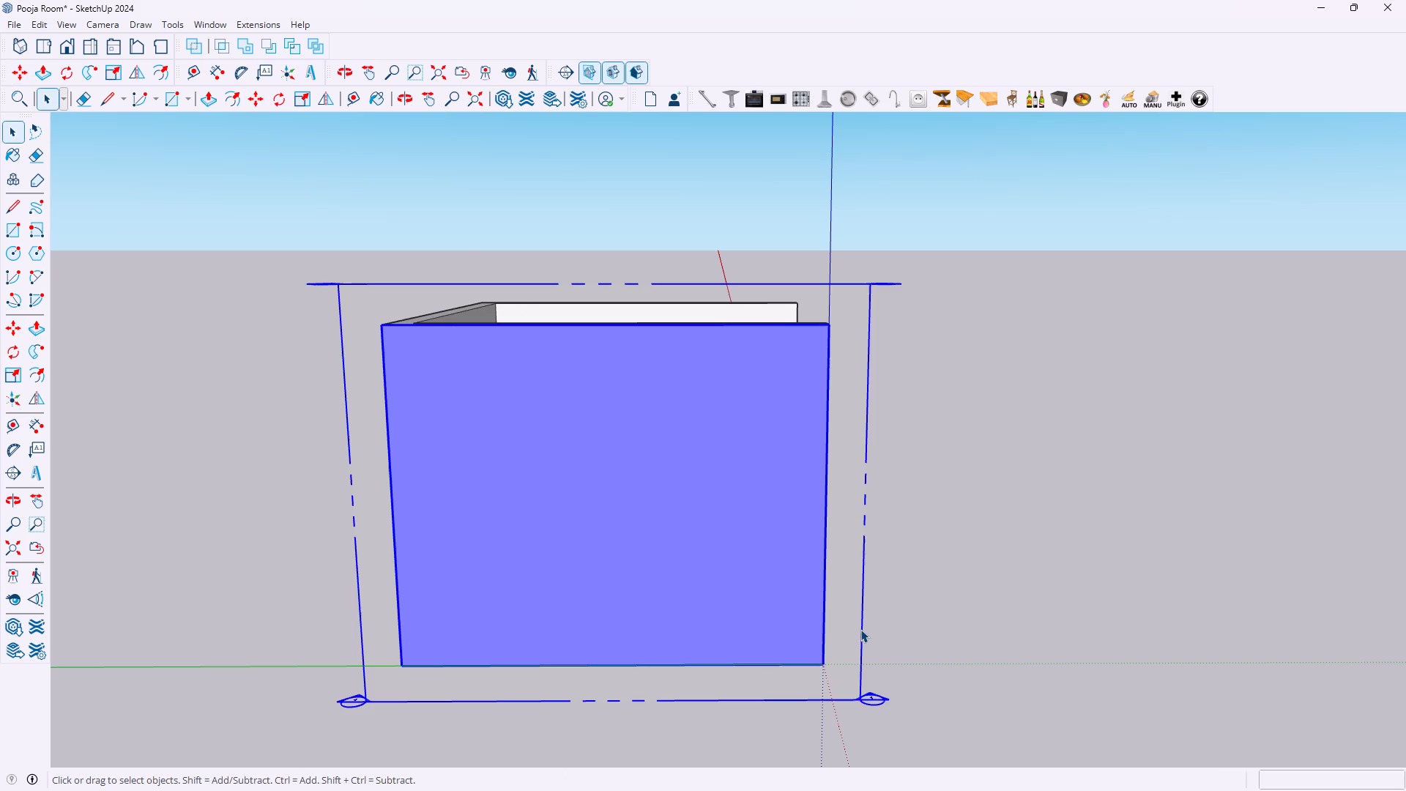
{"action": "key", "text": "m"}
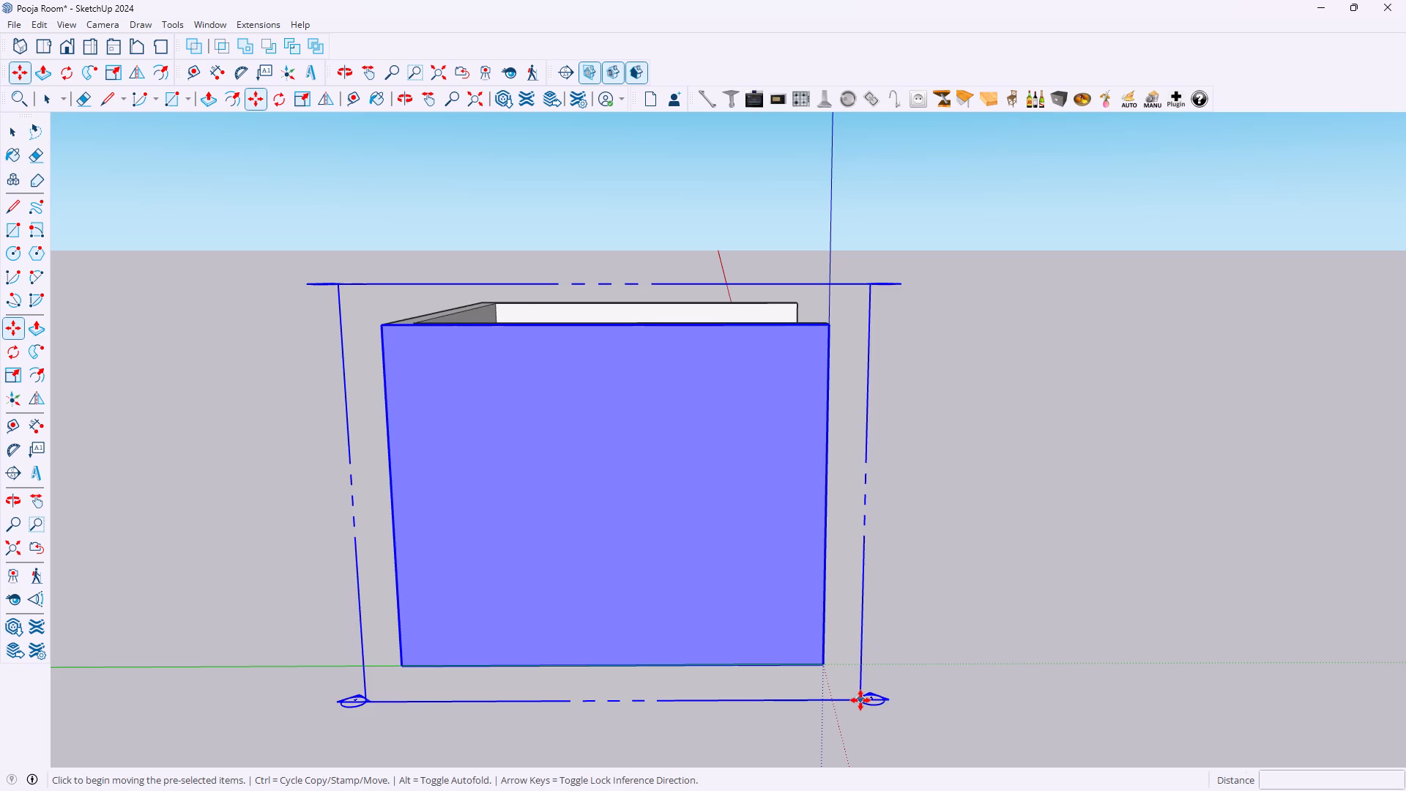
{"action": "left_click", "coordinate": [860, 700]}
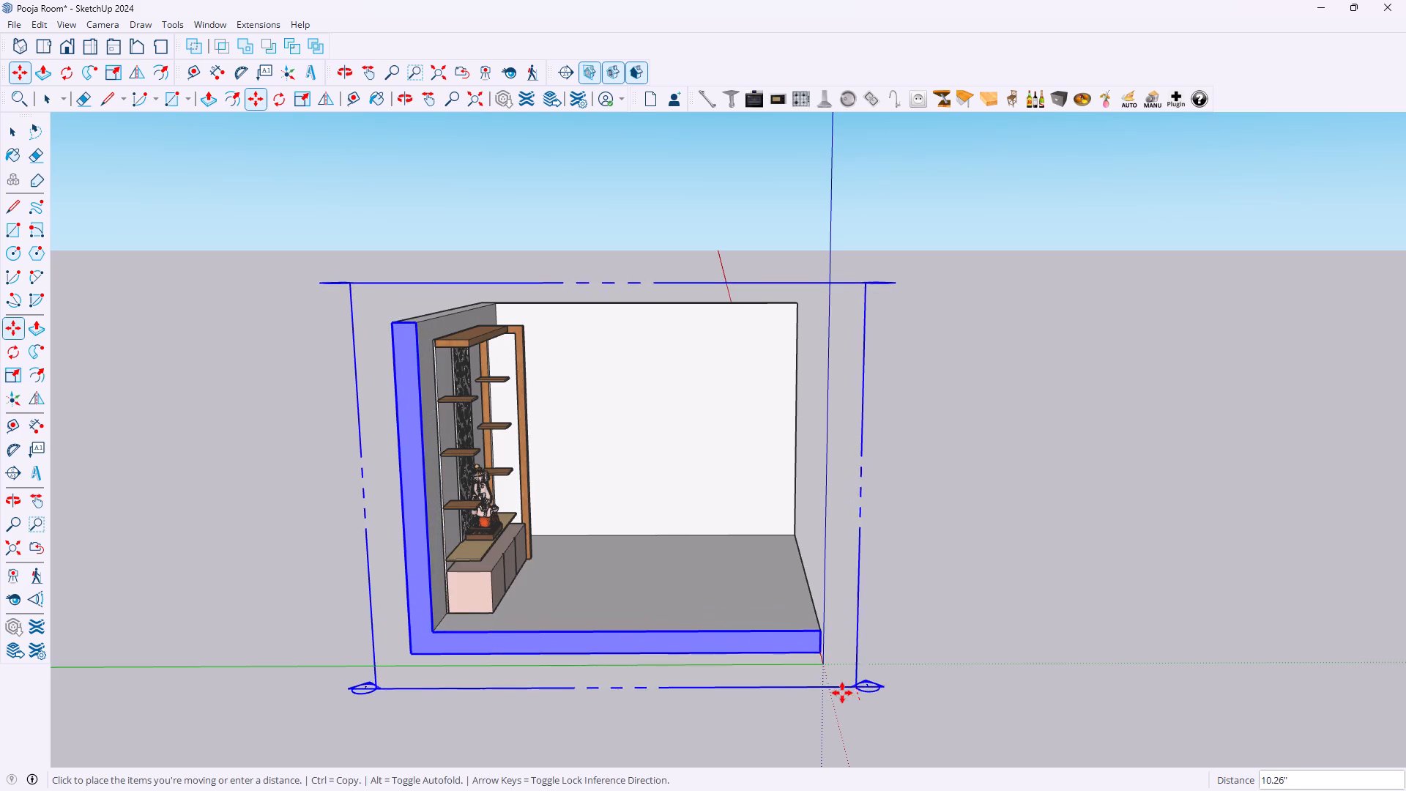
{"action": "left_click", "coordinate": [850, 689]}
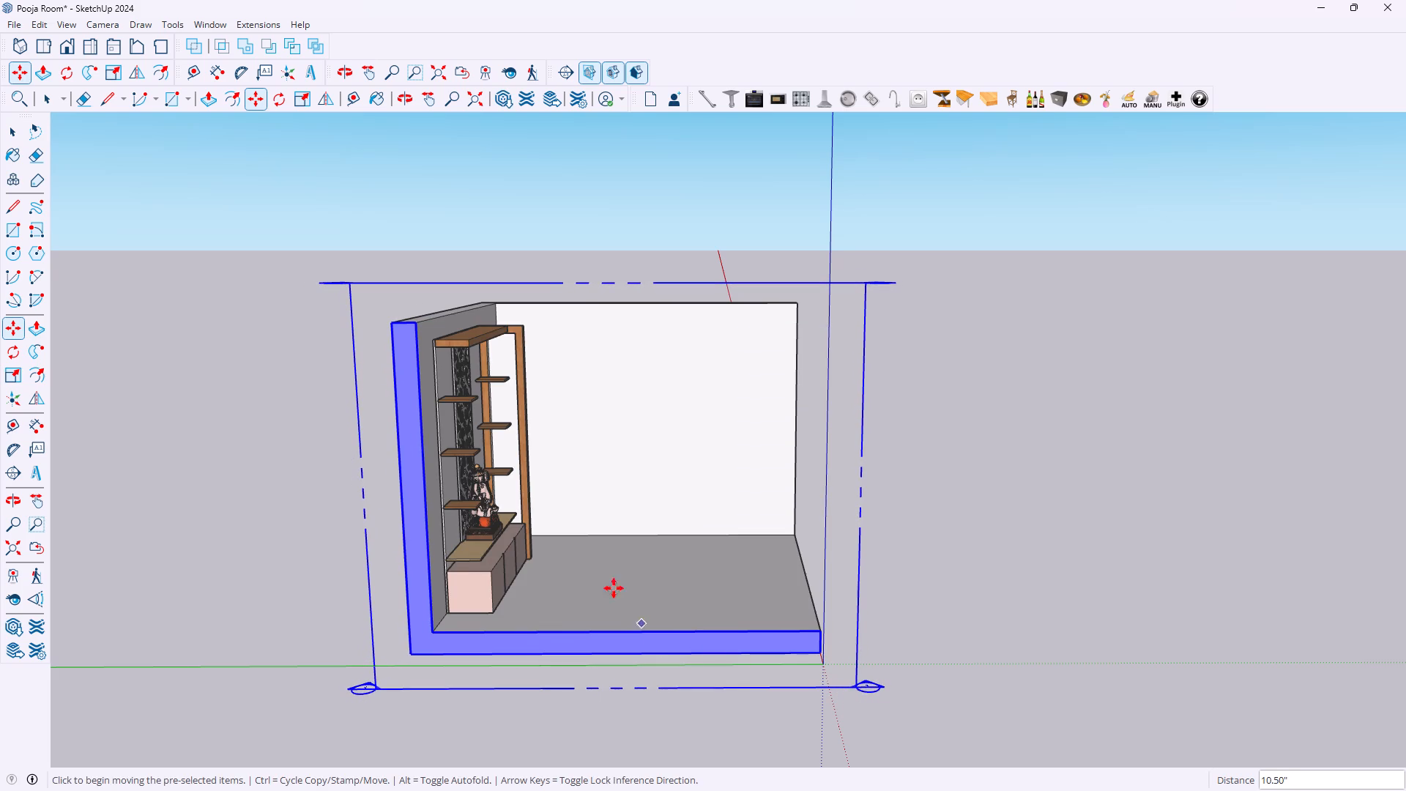
Examine through the section cut where the pooja unit's back panel and cabinet meet the back wall and floor.
{"action": "scroll", "coordinate": [600, 559], "scroll_direction": "up", "scroll_amount": 3}
{"action": "scroll", "coordinate": [511, 590], "scroll_direction": "up", "scroll_amount": 3}
{"action": "key", "text": "space"}
{"action": "scroll", "coordinate": [358, 636], "scroll_direction": "up", "scroll_amount": 3}
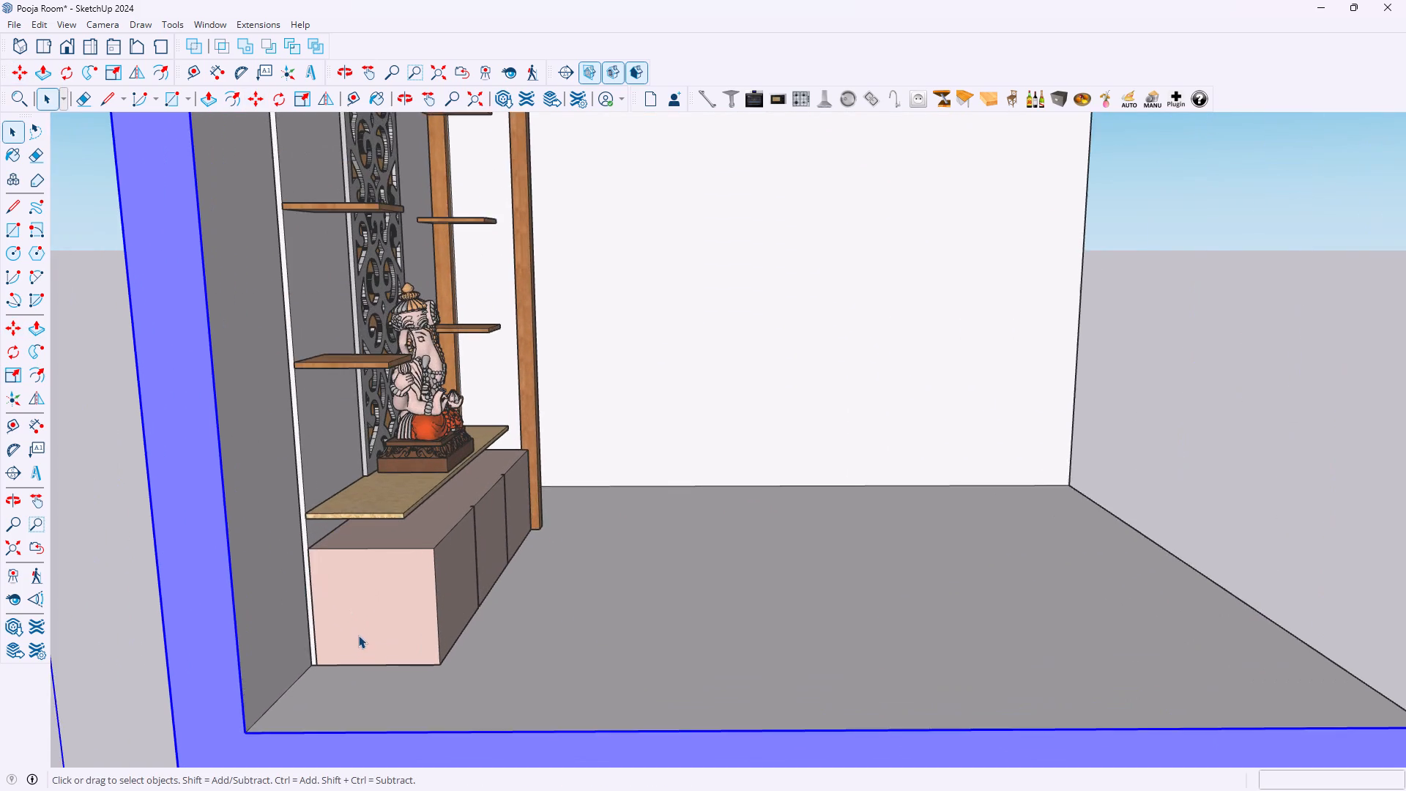
{"action": "scroll", "coordinate": [358, 635], "scroll_direction": "up", "scroll_amount": 2}
{"action": "left_click", "coordinate": [521, 694]}
{"action": "scroll", "coordinate": [406, 680], "scroll_direction": "up", "scroll_amount": 7}
{"action": "scroll", "coordinate": [179, 647], "scroll_direction": "up", "scroll_amount": 7}
{"action": "scroll", "coordinate": [278, 646], "scroll_direction": "up", "scroll_amount": 1}
{"action": "left_click", "coordinate": [278, 646]}
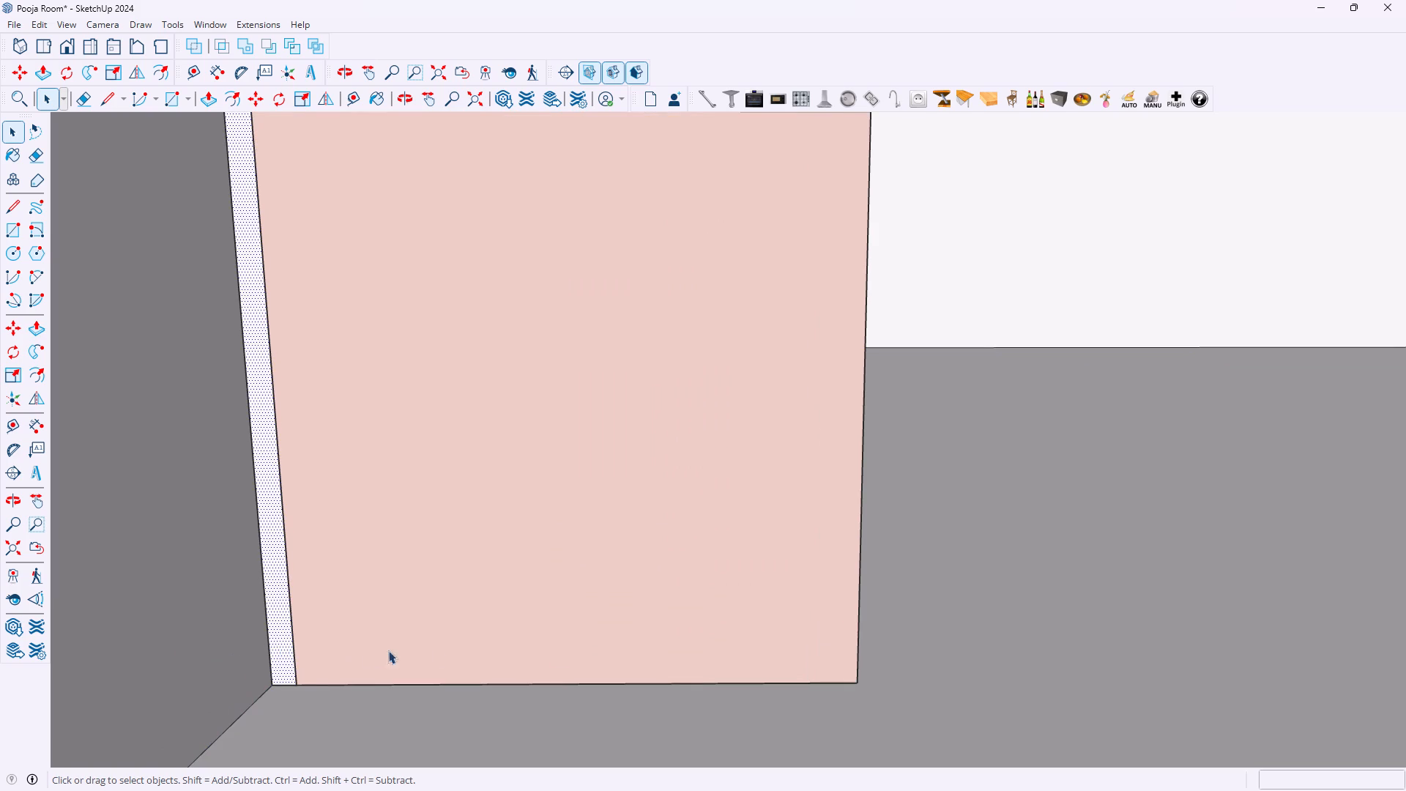
{"action": "left_click", "coordinate": [588, 650]}
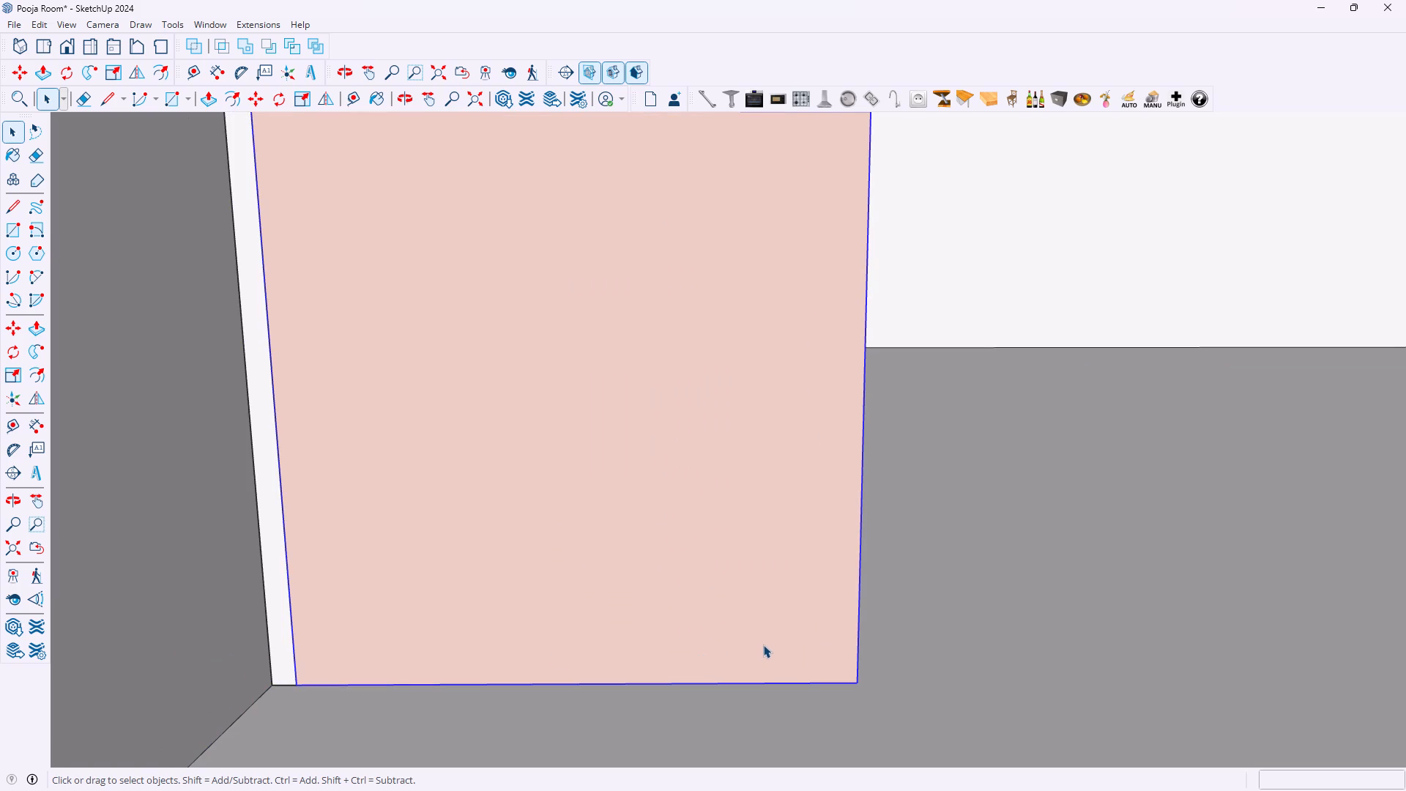
{"action": "left_click", "coordinate": [286, 645], "text": "ctrl"}
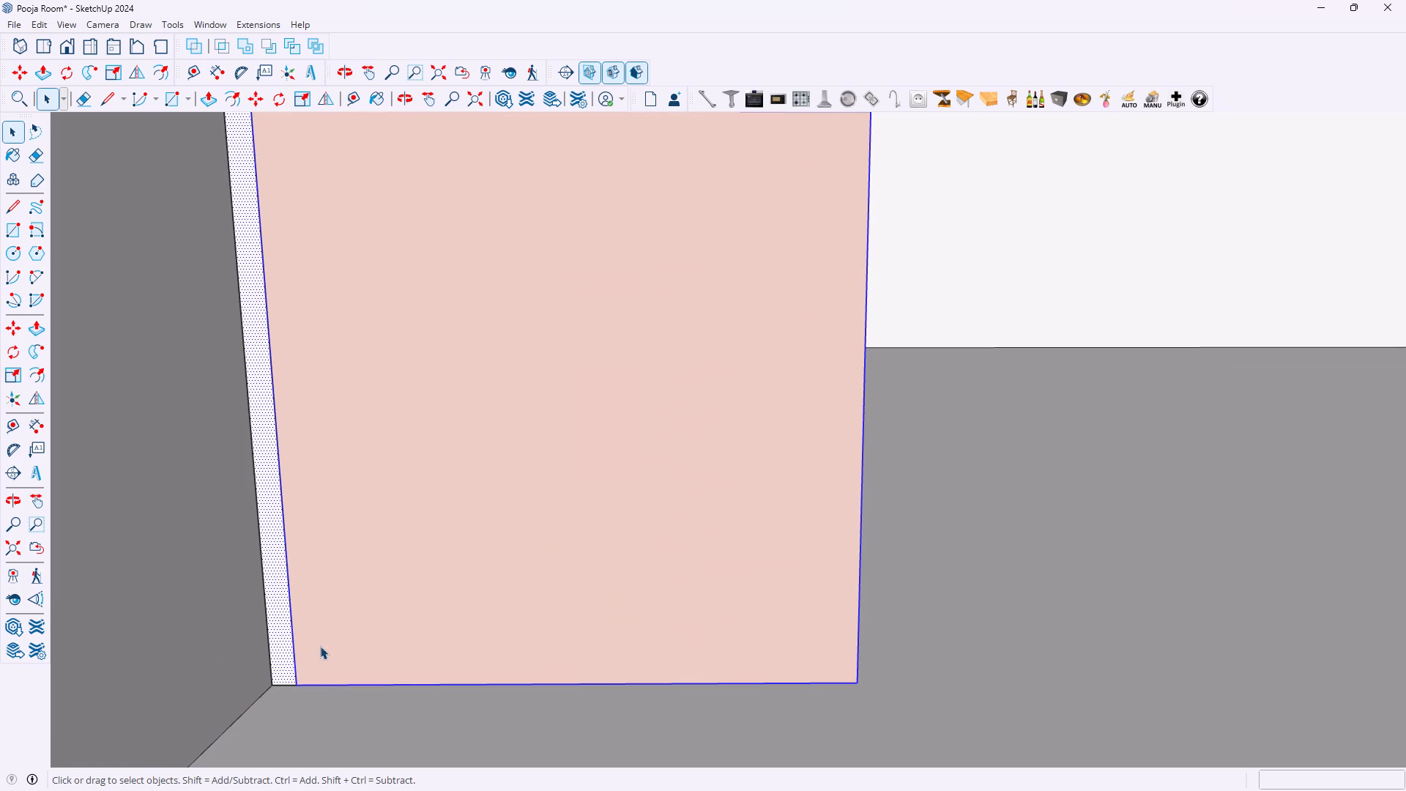
{"action": "scroll", "coordinate": [464, 621], "scroll_direction": "down", "scroll_amount": 3}
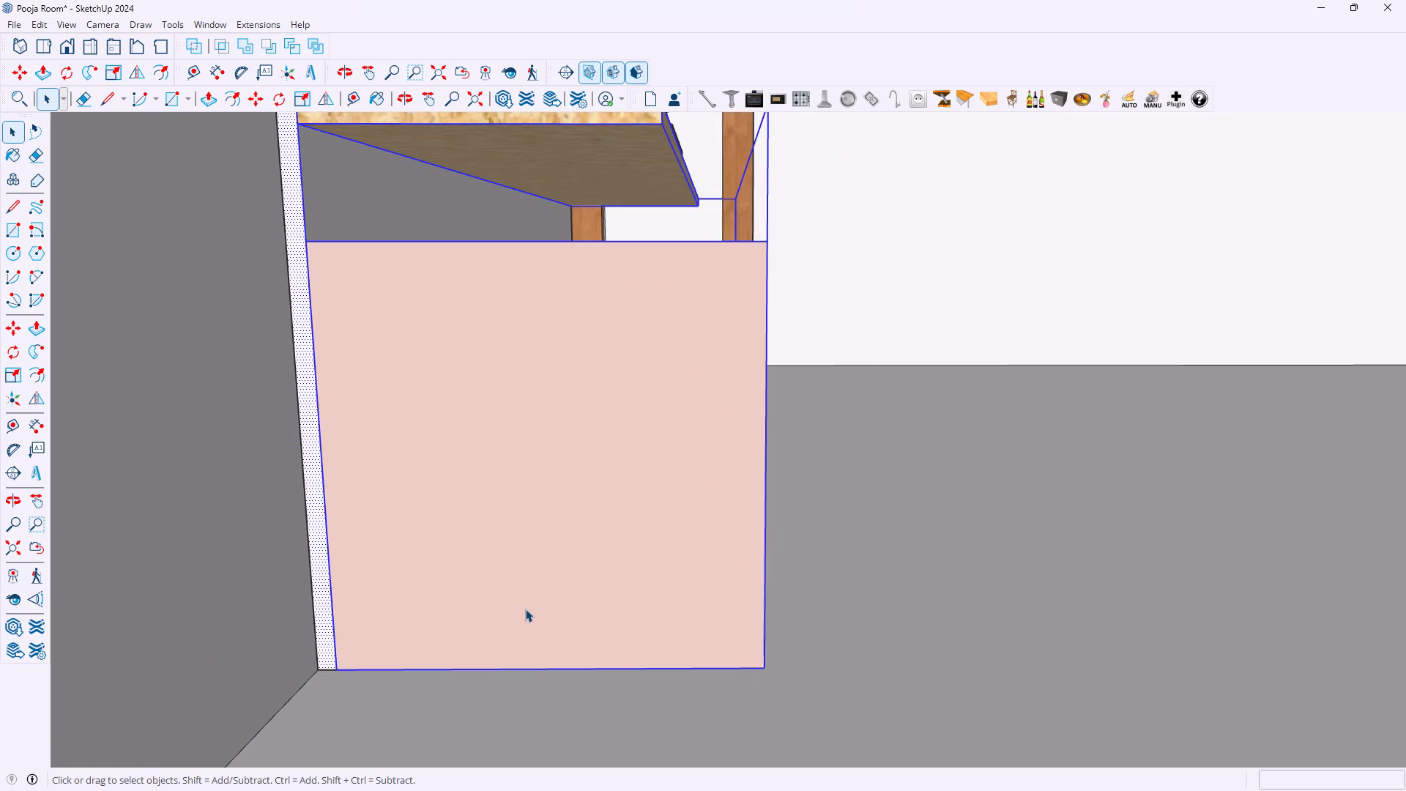
{"action": "scroll", "coordinate": [527, 606], "scroll_direction": "down", "scroll_amount": 20}
{"action": "scroll", "coordinate": [527, 606], "scroll_direction": "down", "scroll_amount": 1}
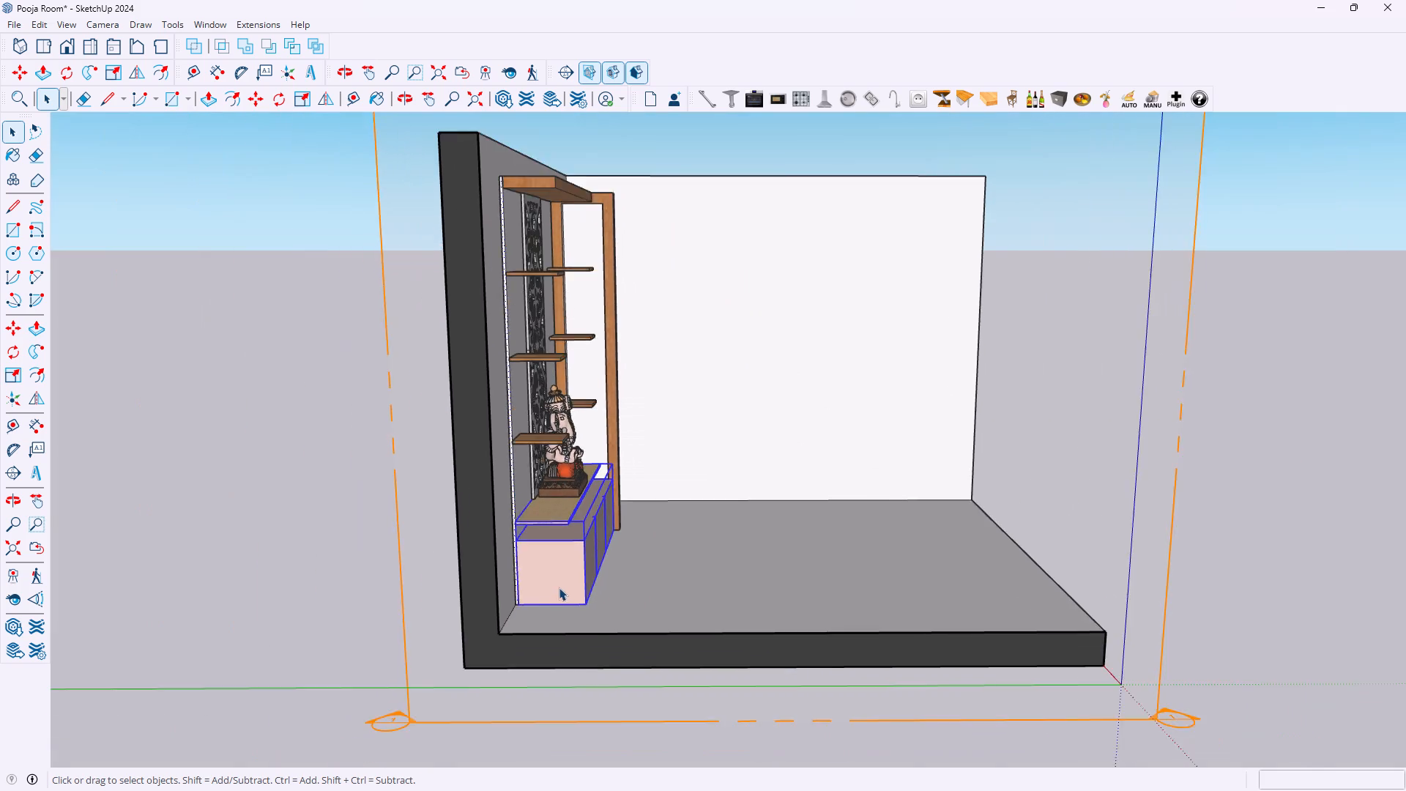
{"action": "scroll", "coordinate": [559, 587], "scroll_direction": "down", "scroll_amount": 5}
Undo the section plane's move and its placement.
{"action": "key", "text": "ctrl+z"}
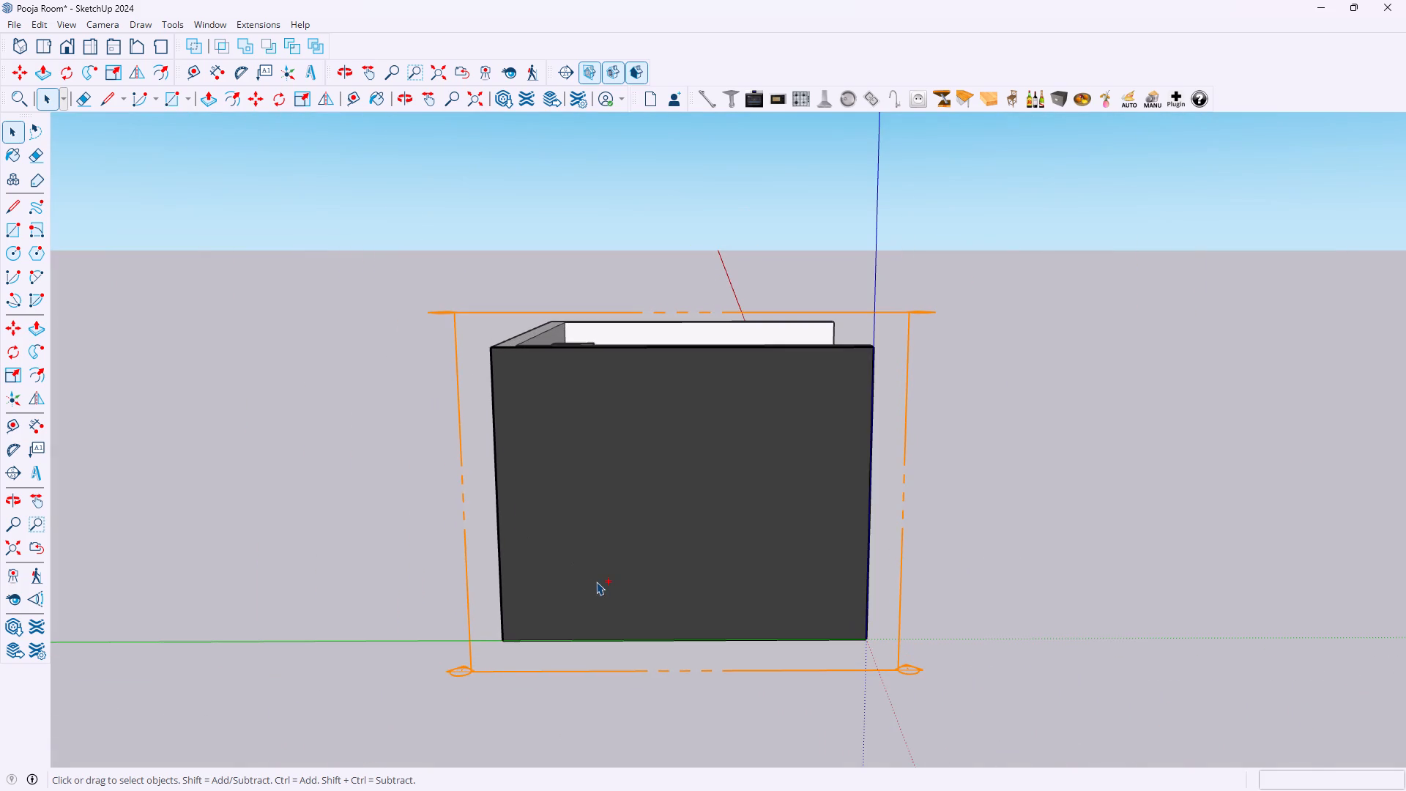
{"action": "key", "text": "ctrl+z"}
Undo the pooja unit's move into the room and clear the selection.
{"action": "key", "text": "ctrl+z"}
{"action": "middle_click_drag", "start_coordinate": [964, 423], "coordinate": [929, 428]}
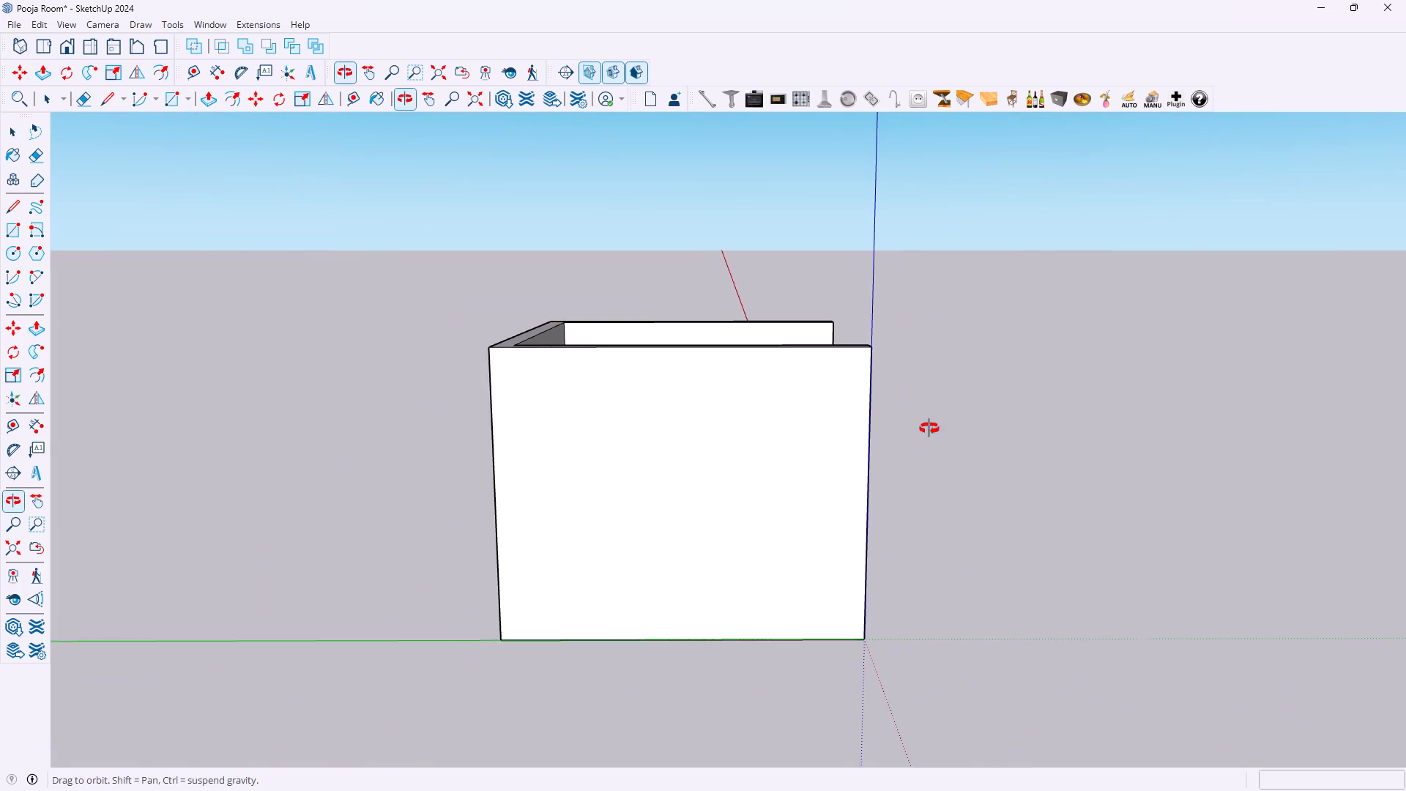
{"action": "middle_click_drag", "start_coordinate": [929, 428], "coordinate": [505, 495]}
{"action": "left_click", "coordinate": [756, 554]}
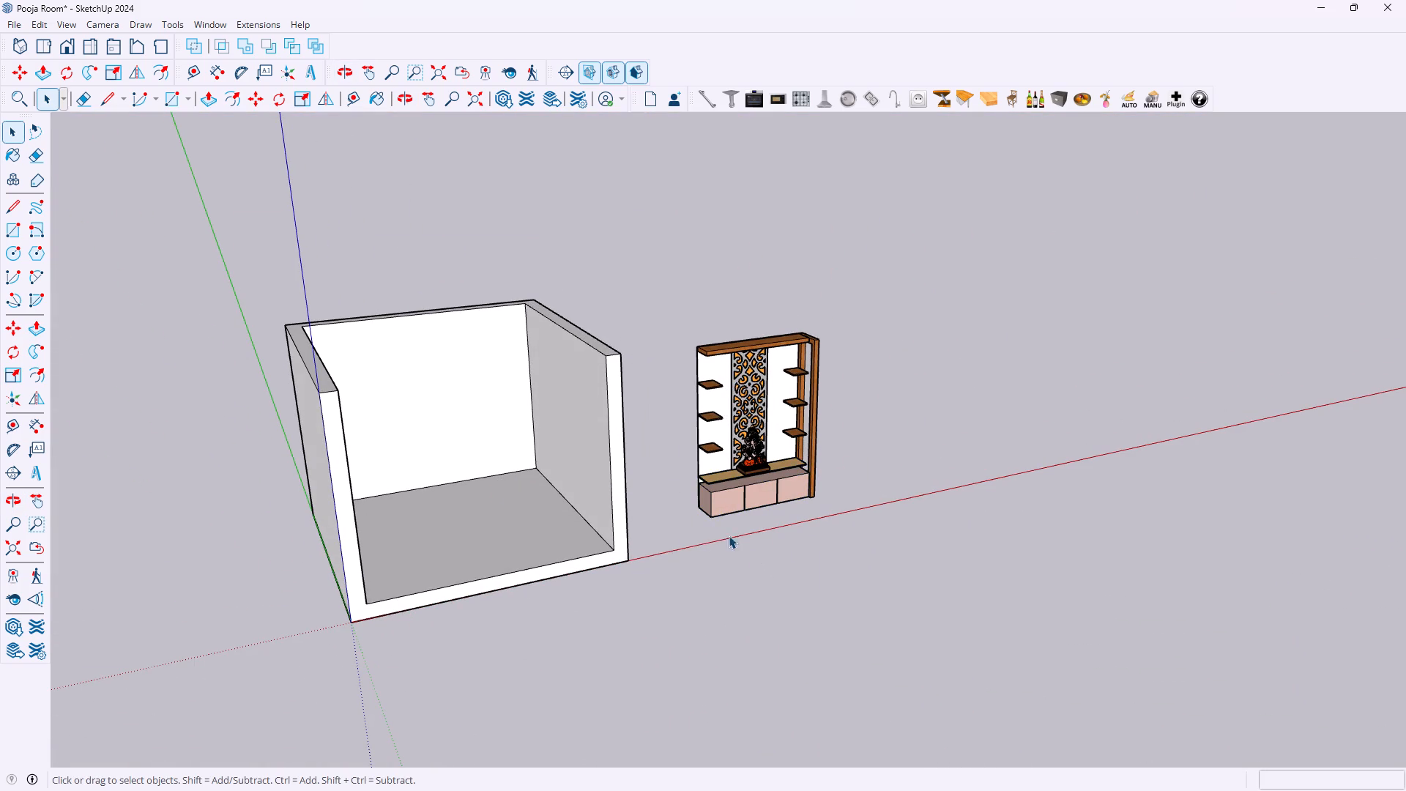
Place a new section plane on the outer face of the side wall nearest the origin, accepting the default name.
{"action": "middle_click_drag", "start_coordinate": [242, 346], "coordinate": [293, 345]}
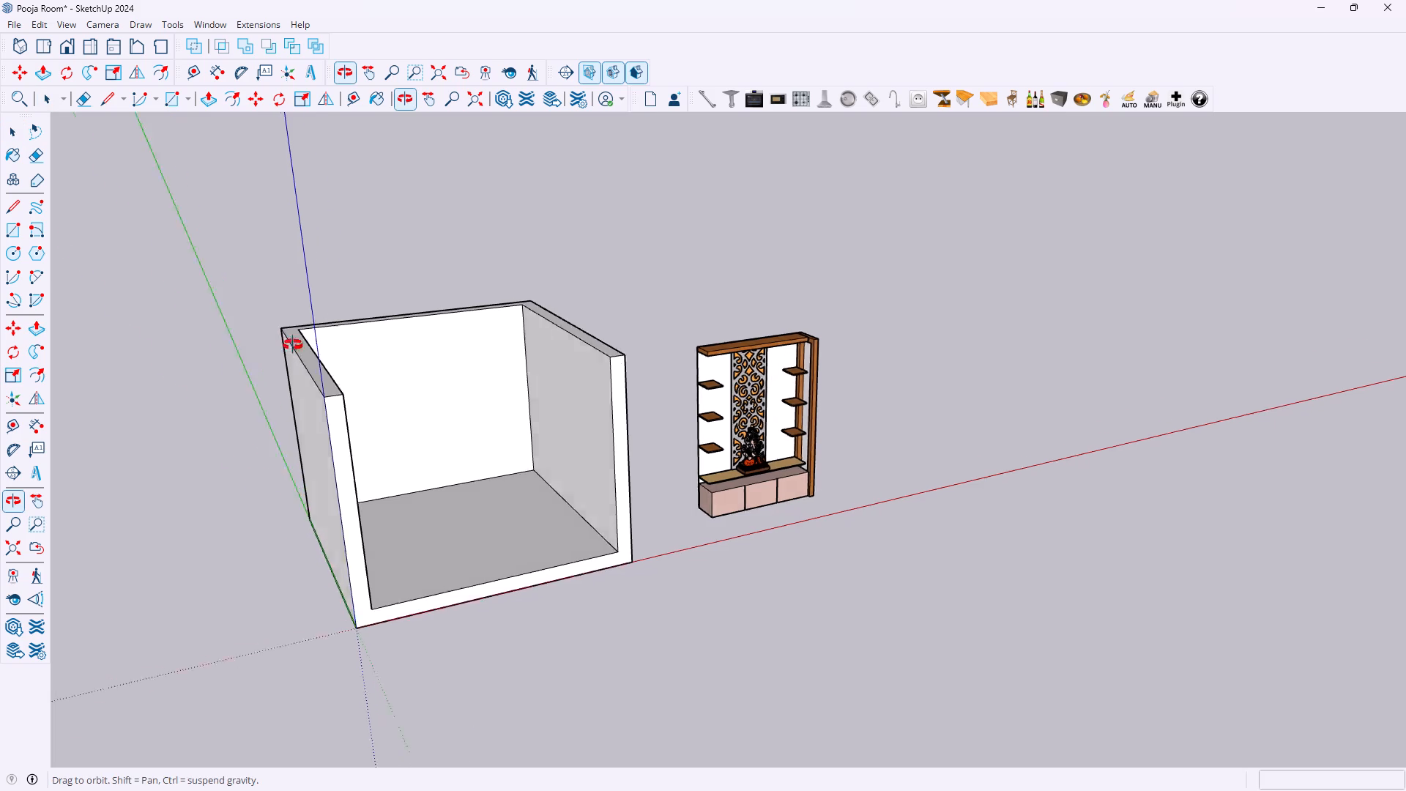
{"action": "middle_click_drag", "start_coordinate": [293, 345], "coordinate": [601, 281]}
{"action": "middle_click_drag", "start_coordinate": [547, 473], "coordinate": [656, 406]}
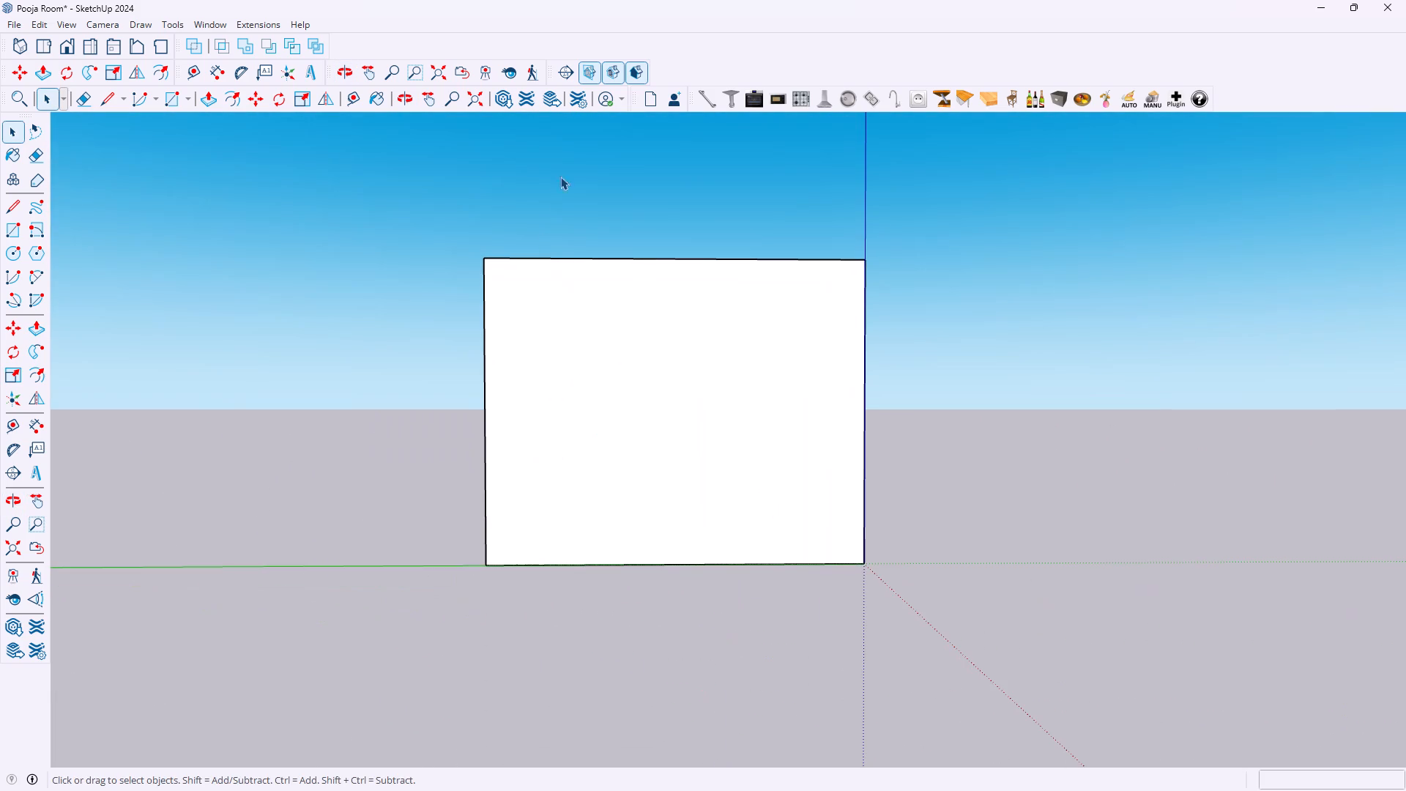
{"action": "left_click", "coordinate": [565, 71]}
{"action": "left_click", "coordinate": [677, 426]}
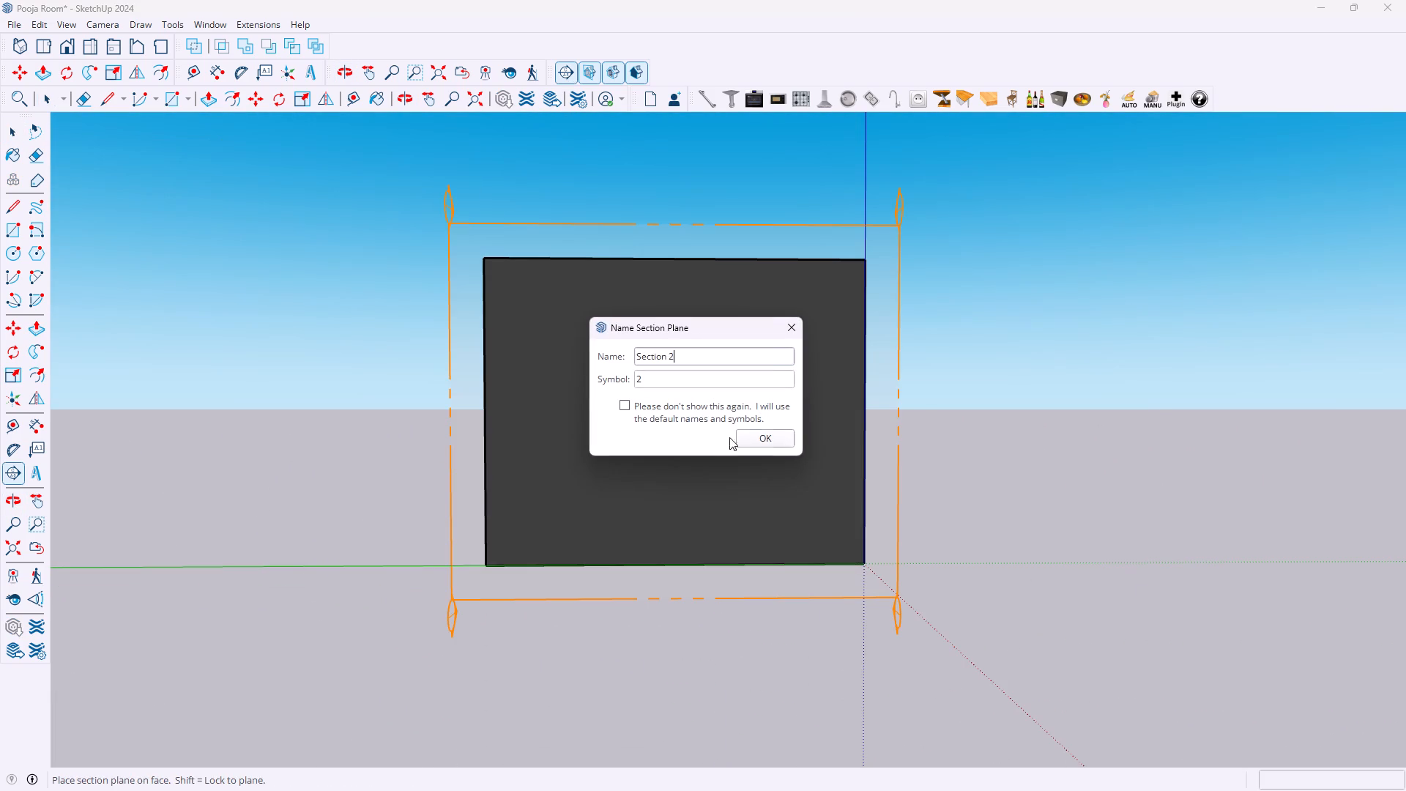
{"action": "left_click", "coordinate": [749, 442]}
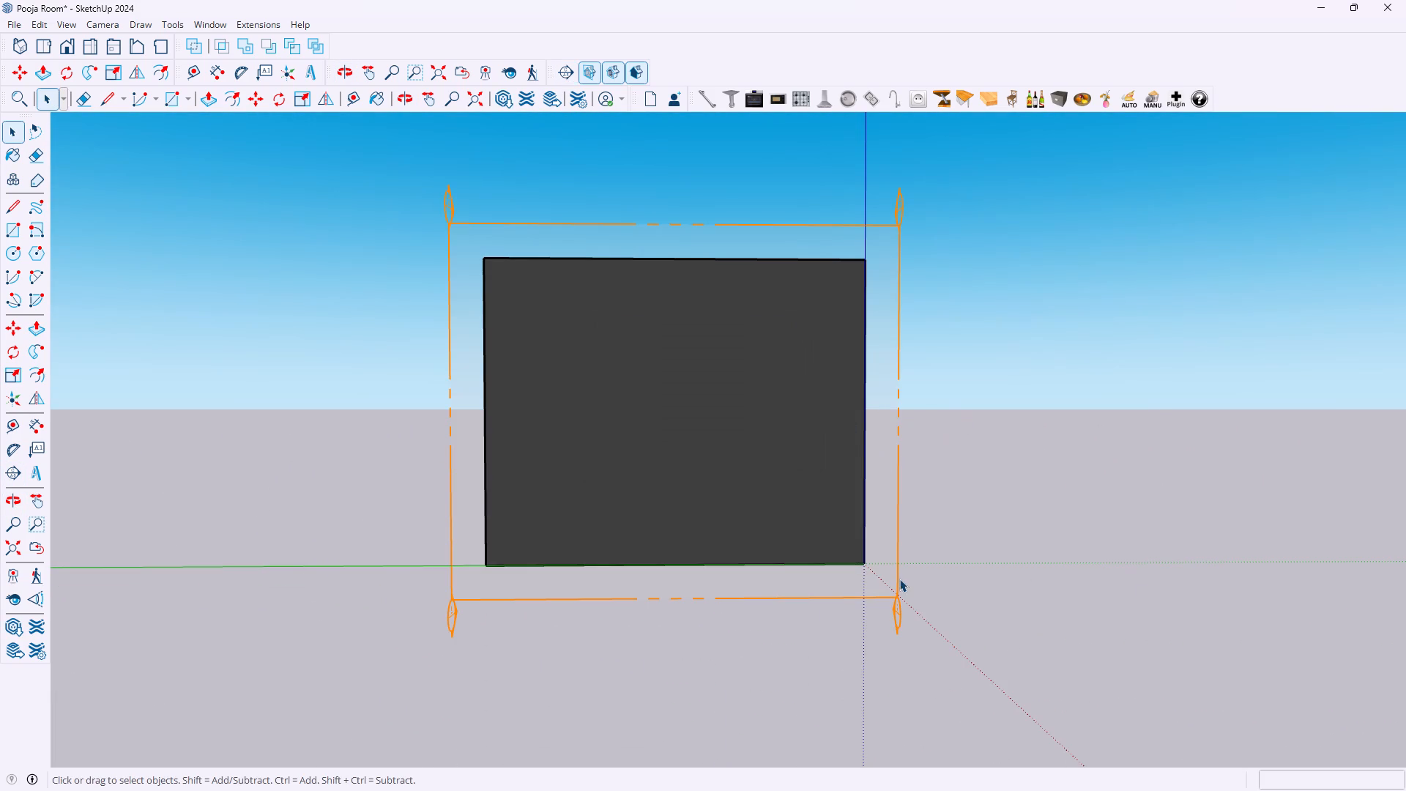
Move the section plane about 10" inward from the side wall's outer face, and nudge it about 1.9" back outward.
{"action": "left_click", "coordinate": [893, 601]}
{"action": "left_click", "coordinate": [1014, 512]}
{"action": "left_click", "coordinate": [710, 480]}
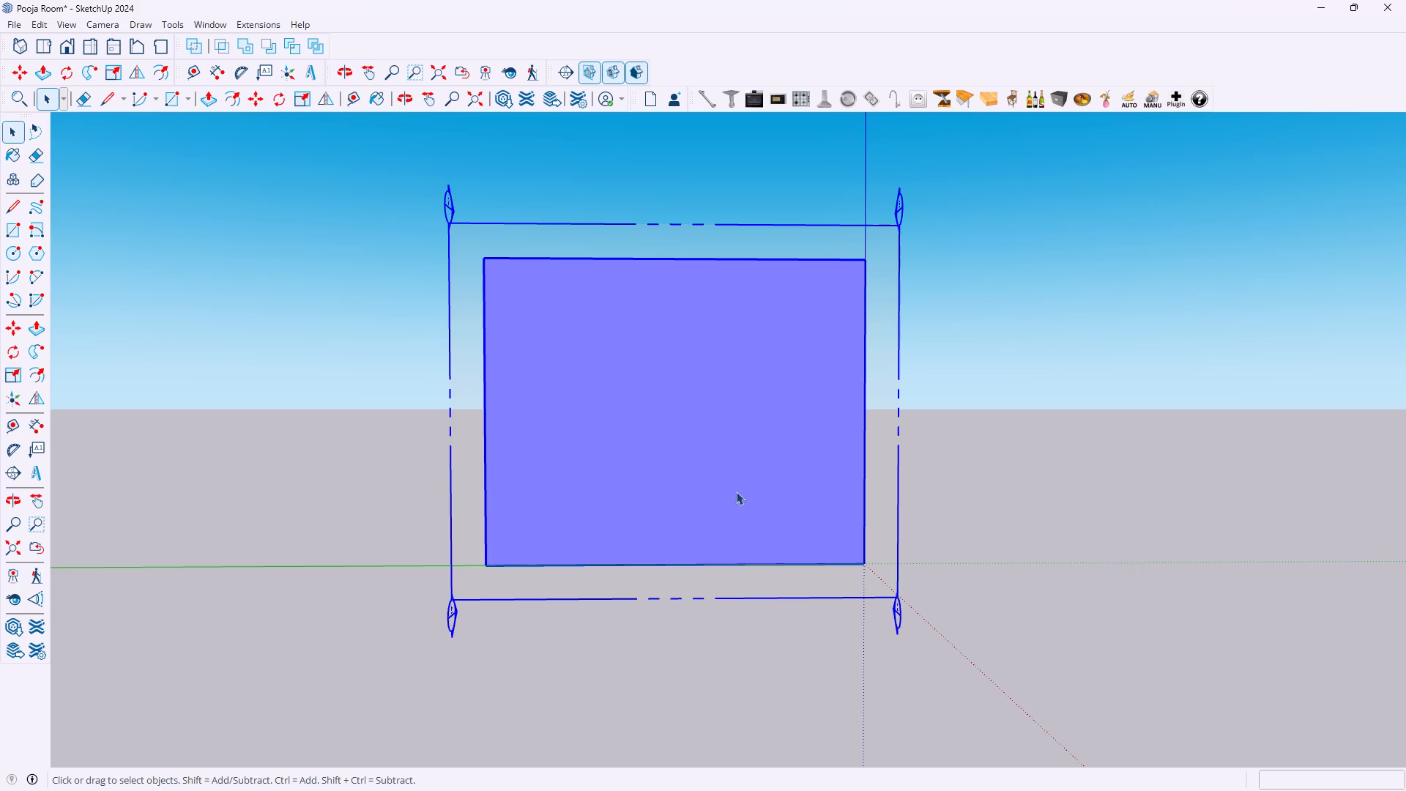
{"action": "key", "text": "m"}
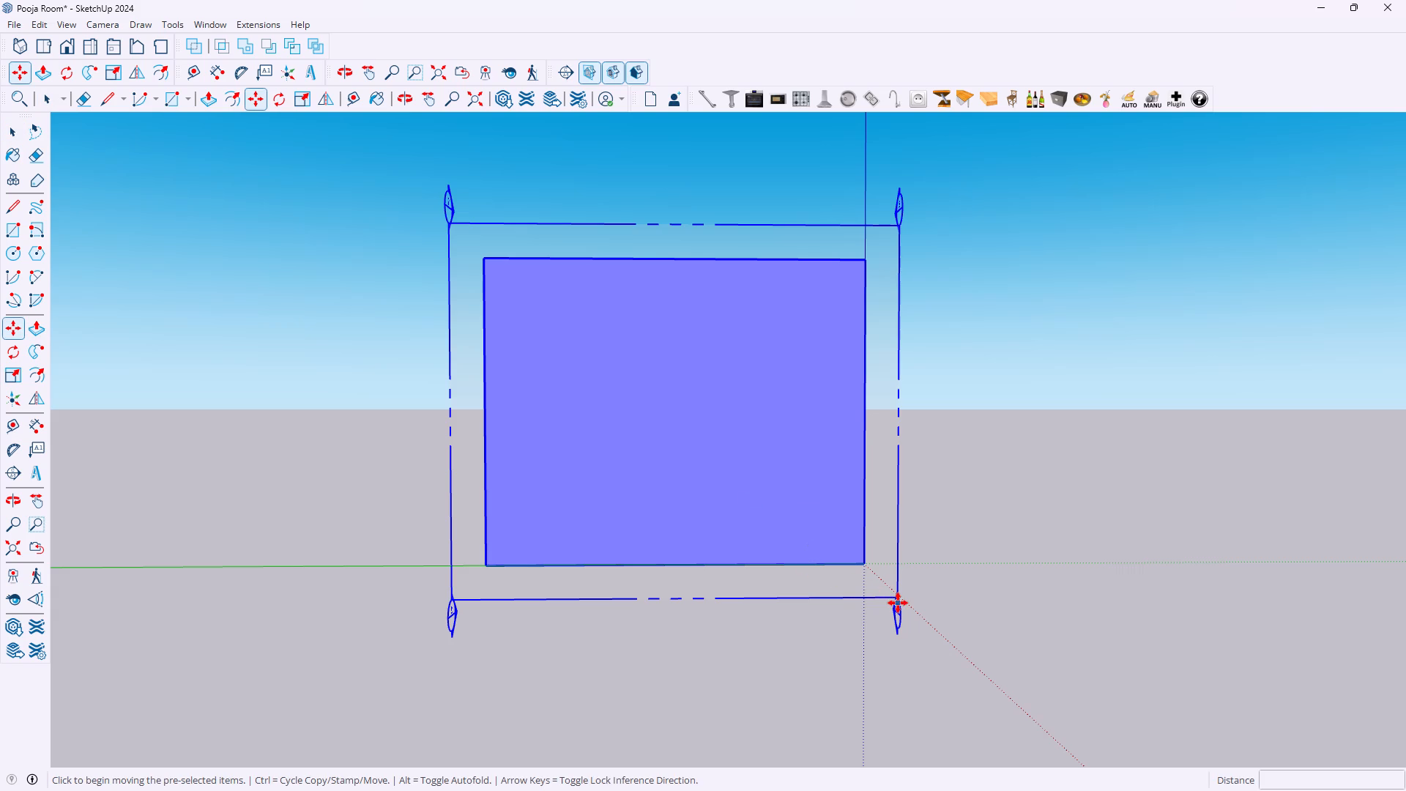
{"action": "left_click", "coordinate": [898, 596]}
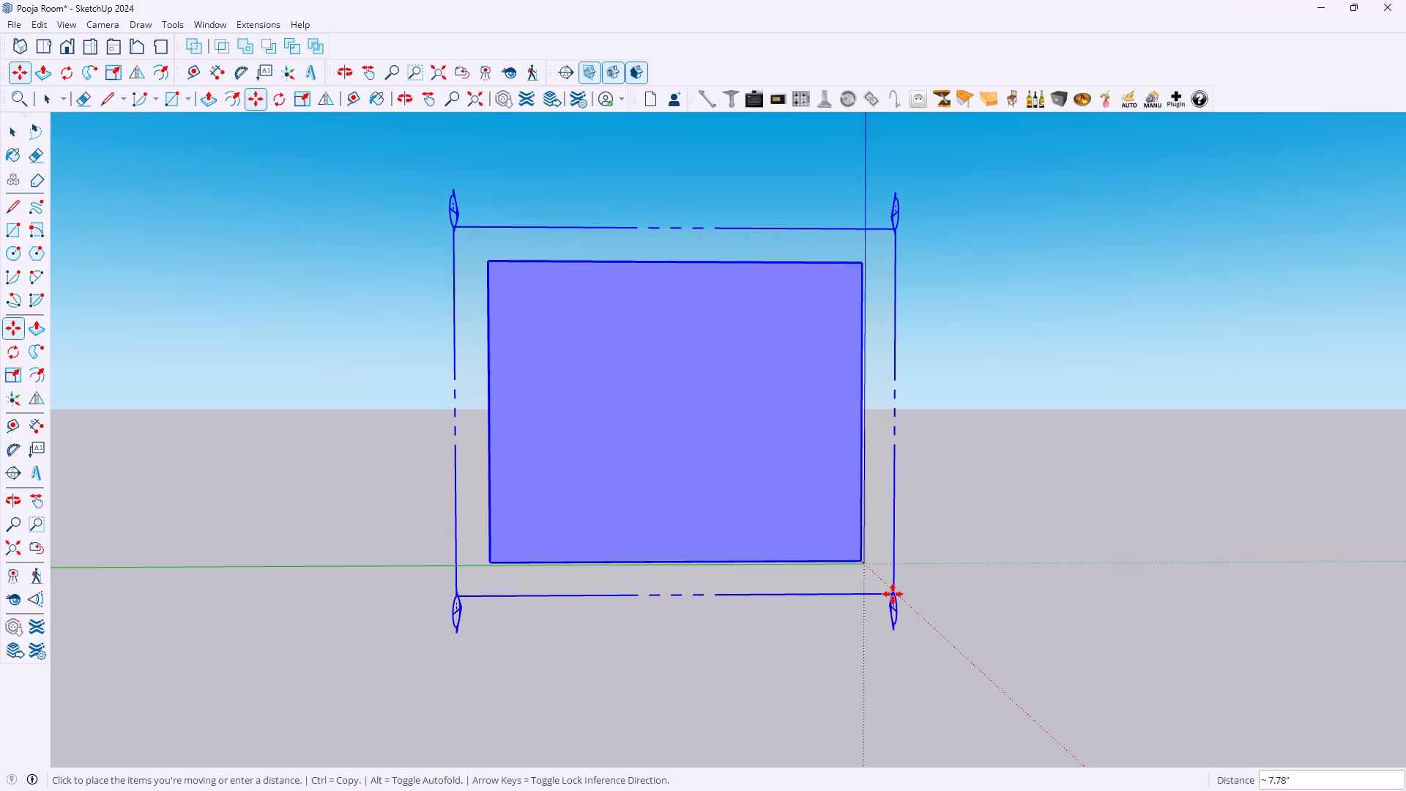
{"action": "left_click", "coordinate": [893, 591]}
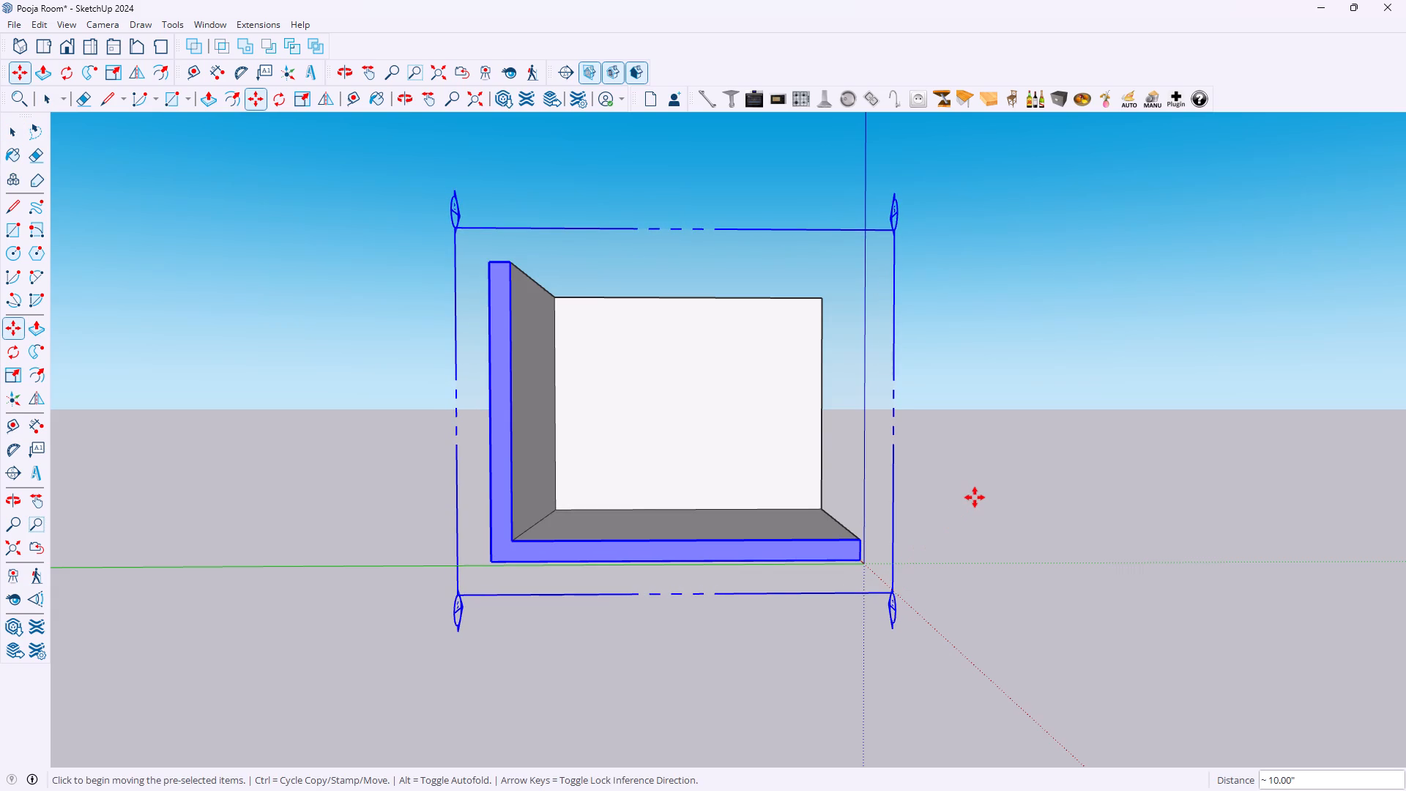
{"action": "left_click", "coordinate": [975, 497]}
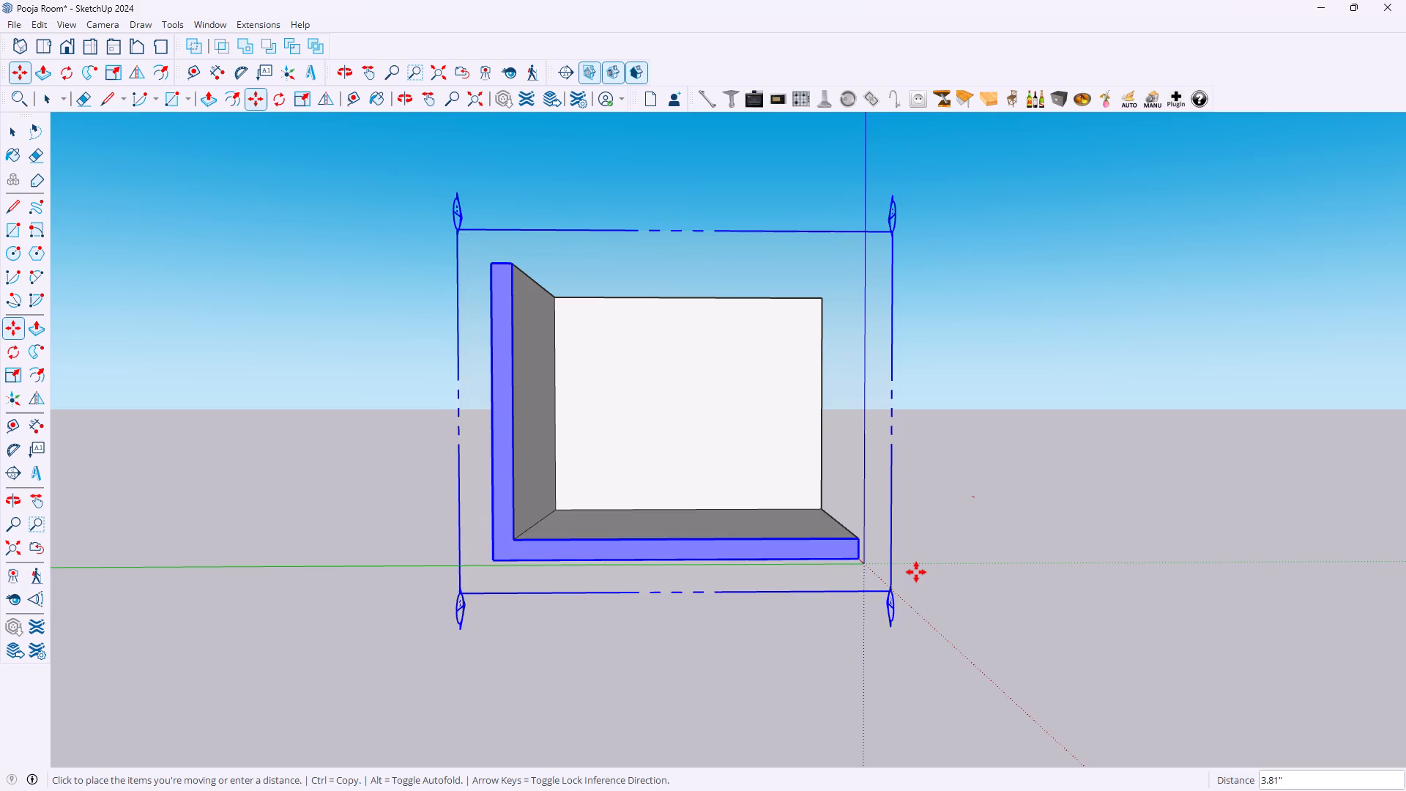
{"action": "left_click", "coordinate": [920, 573]}
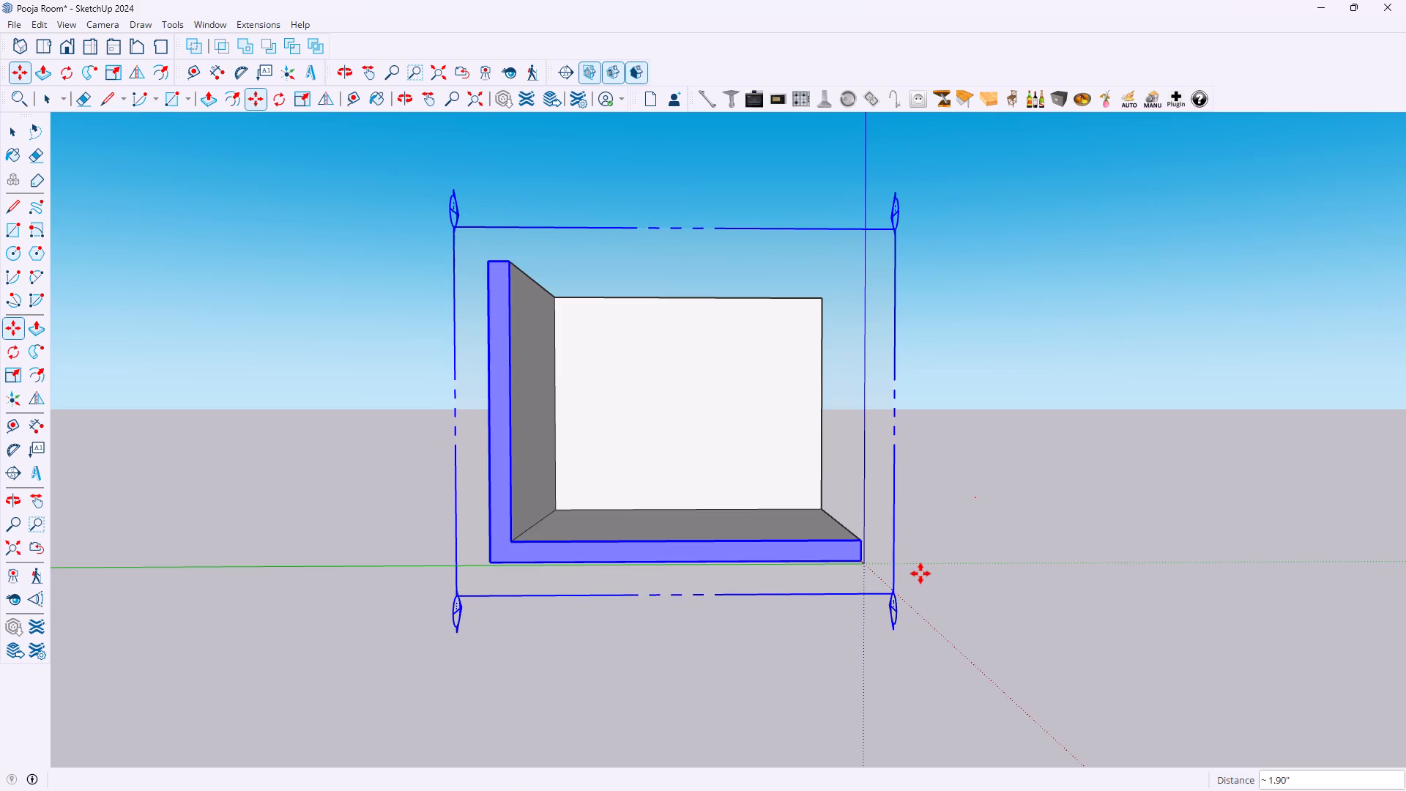
Move the entire pooja unit by its bottom rear corner about 192" into the room, onto the edge between floor and back wall.
{"action": "key", "text": "space"}
{"action": "left_click", "coordinate": [968, 556]}
{"action": "middle_click_drag", "start_coordinate": [977, 547], "coordinate": [468, 606]}
{"action": "scroll", "coordinate": [690, 515], "scroll_direction": "up", "scroll_amount": 3}
{"action": "left_click_drag", "start_coordinate": [584, 209], "coordinate": [901, 434]}
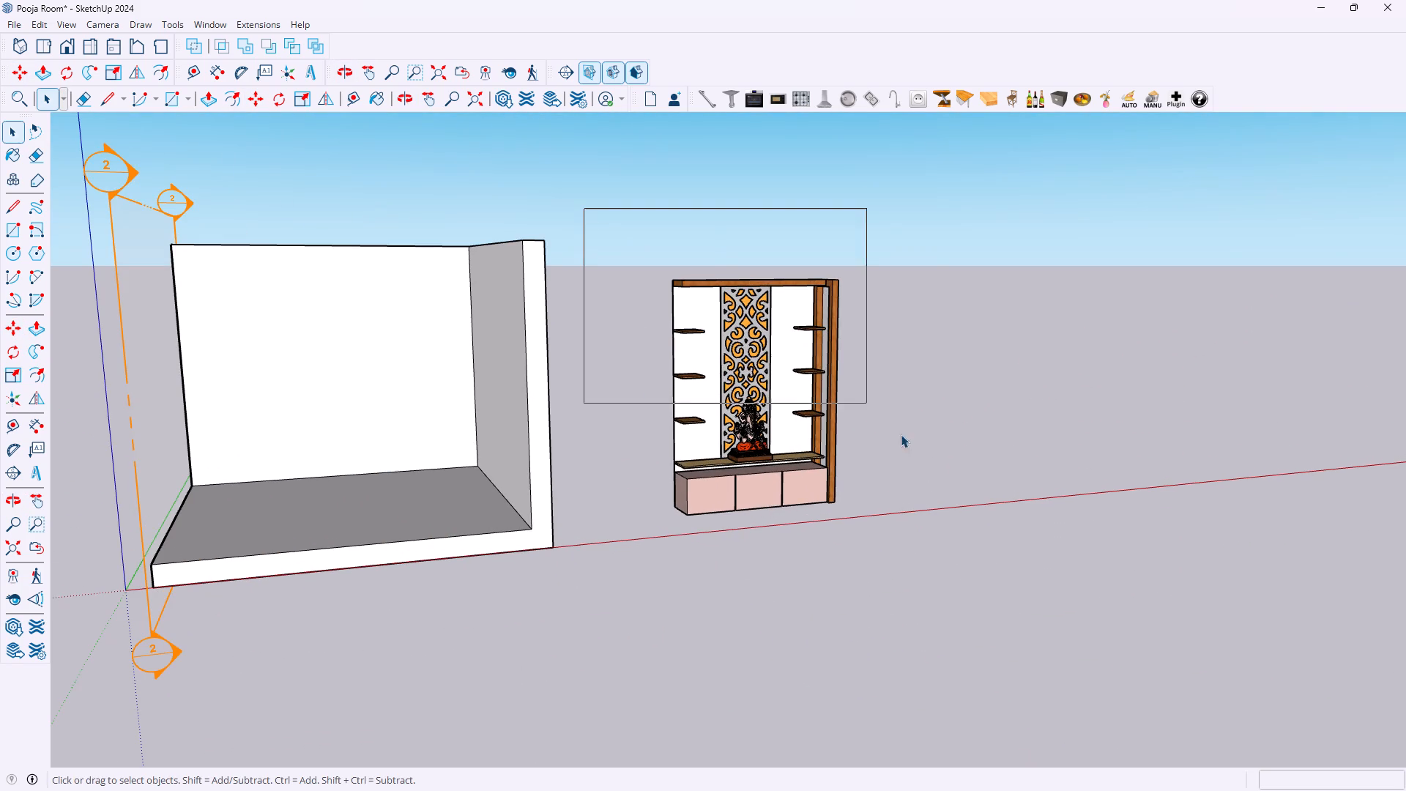
{"action": "left_click_drag", "start_coordinate": [901, 434], "coordinate": [1039, 565]}
{"action": "key", "text": "m"}
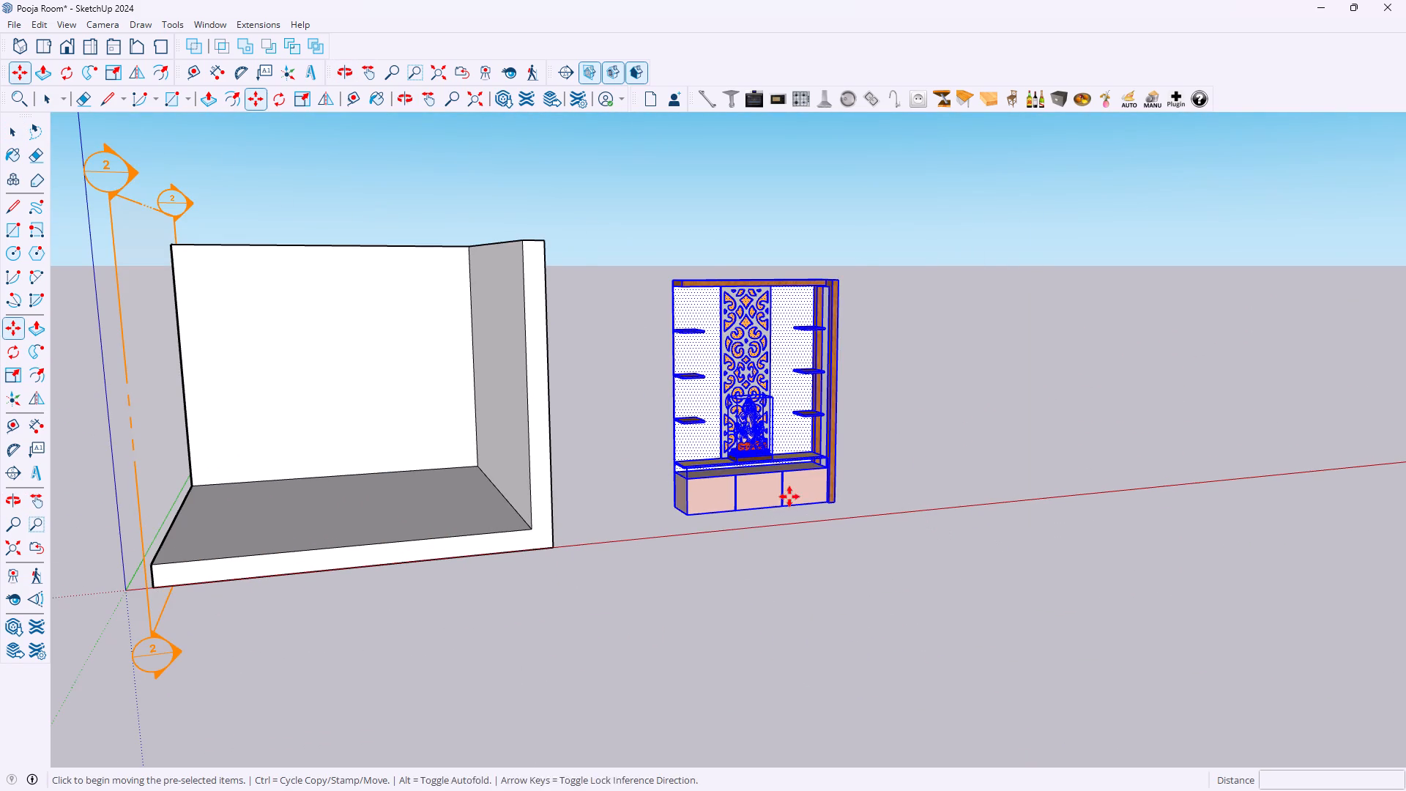
{"action": "scroll", "coordinate": [755, 449], "scroll_direction": "up", "scroll_amount": 19}
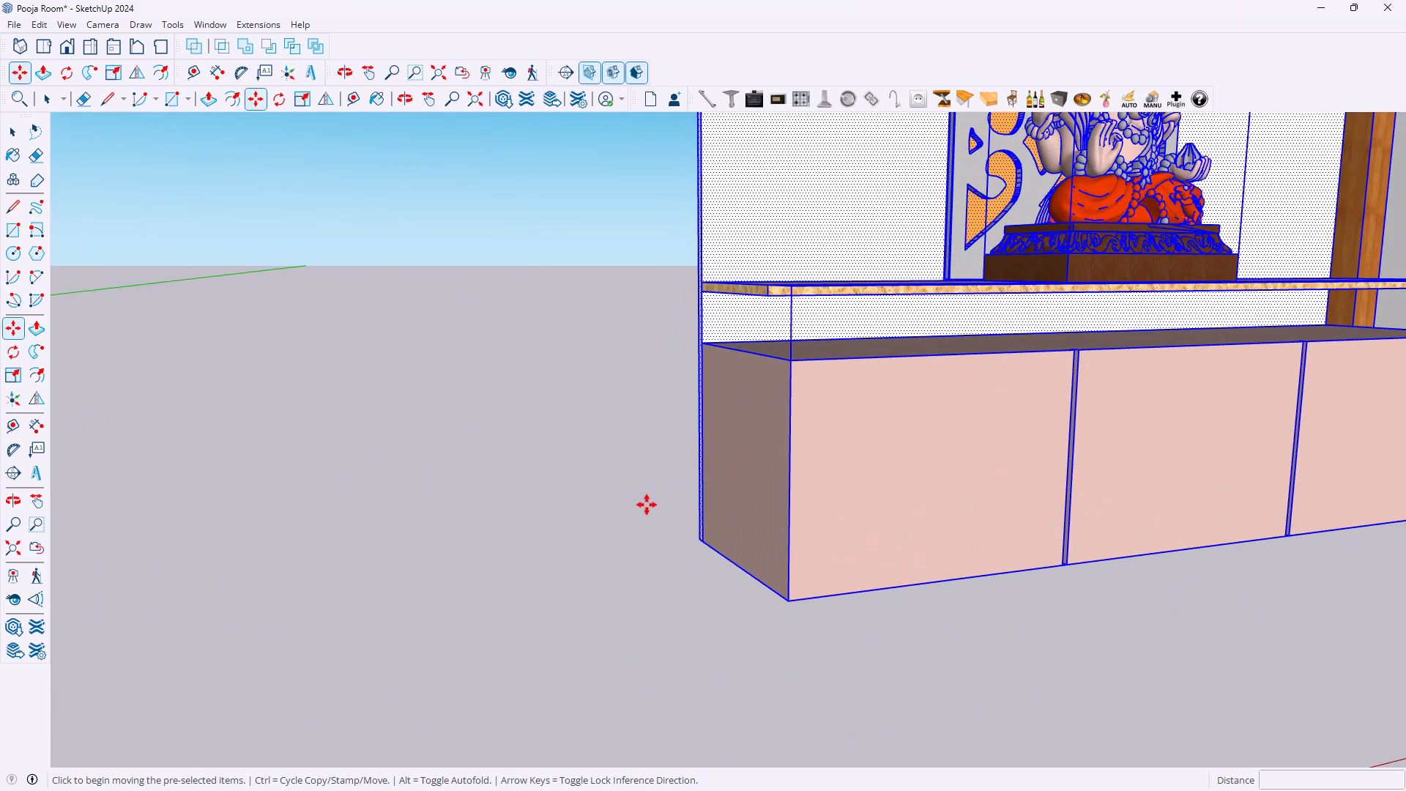
{"action": "left_click_drag", "start_coordinate": [631, 505], "coordinate": [668, 512]}
{"action": "left_click", "coordinate": [663, 509]}
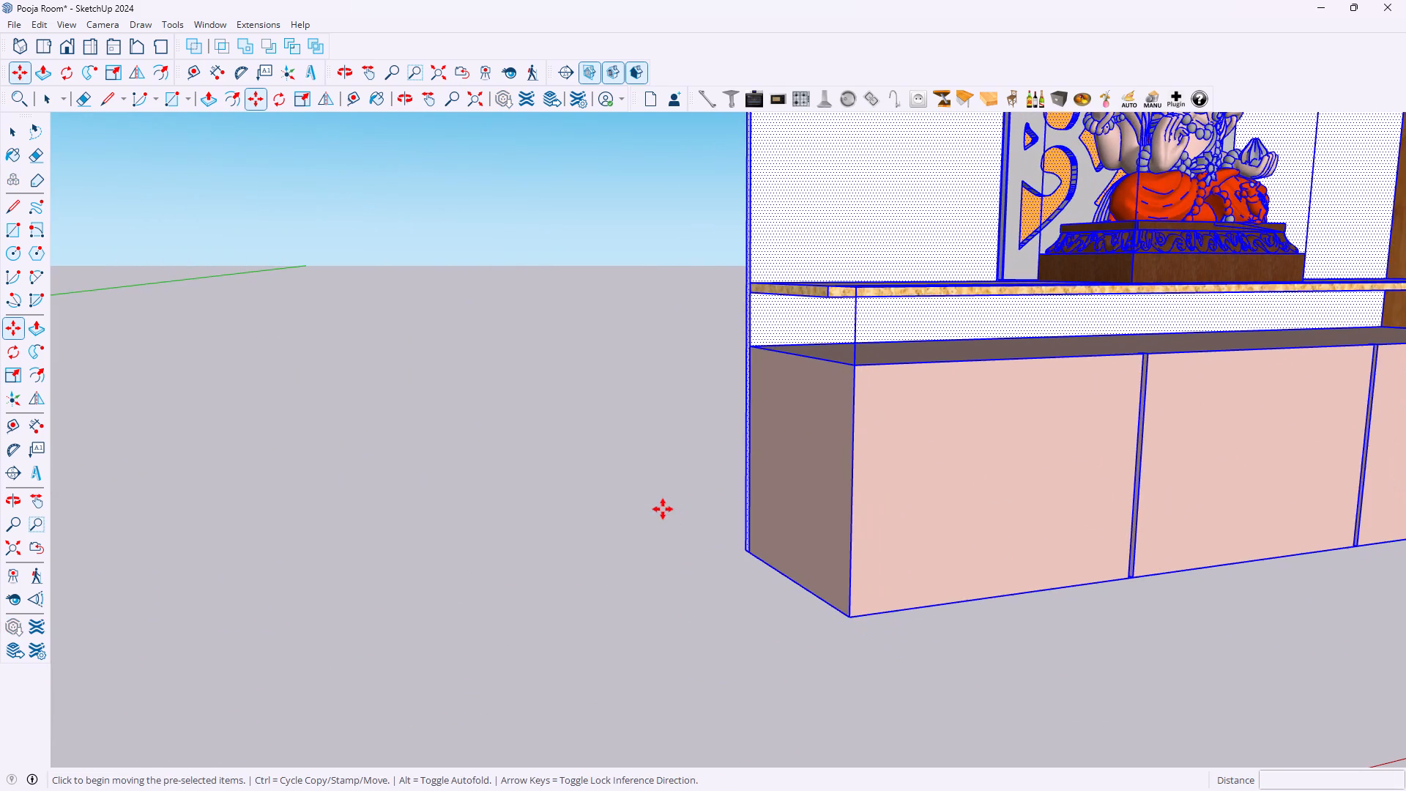
{"action": "left_click", "coordinate": [632, 523]}
{"action": "scroll", "coordinate": [697, 525], "scroll_direction": "up", "scroll_amount": 4}
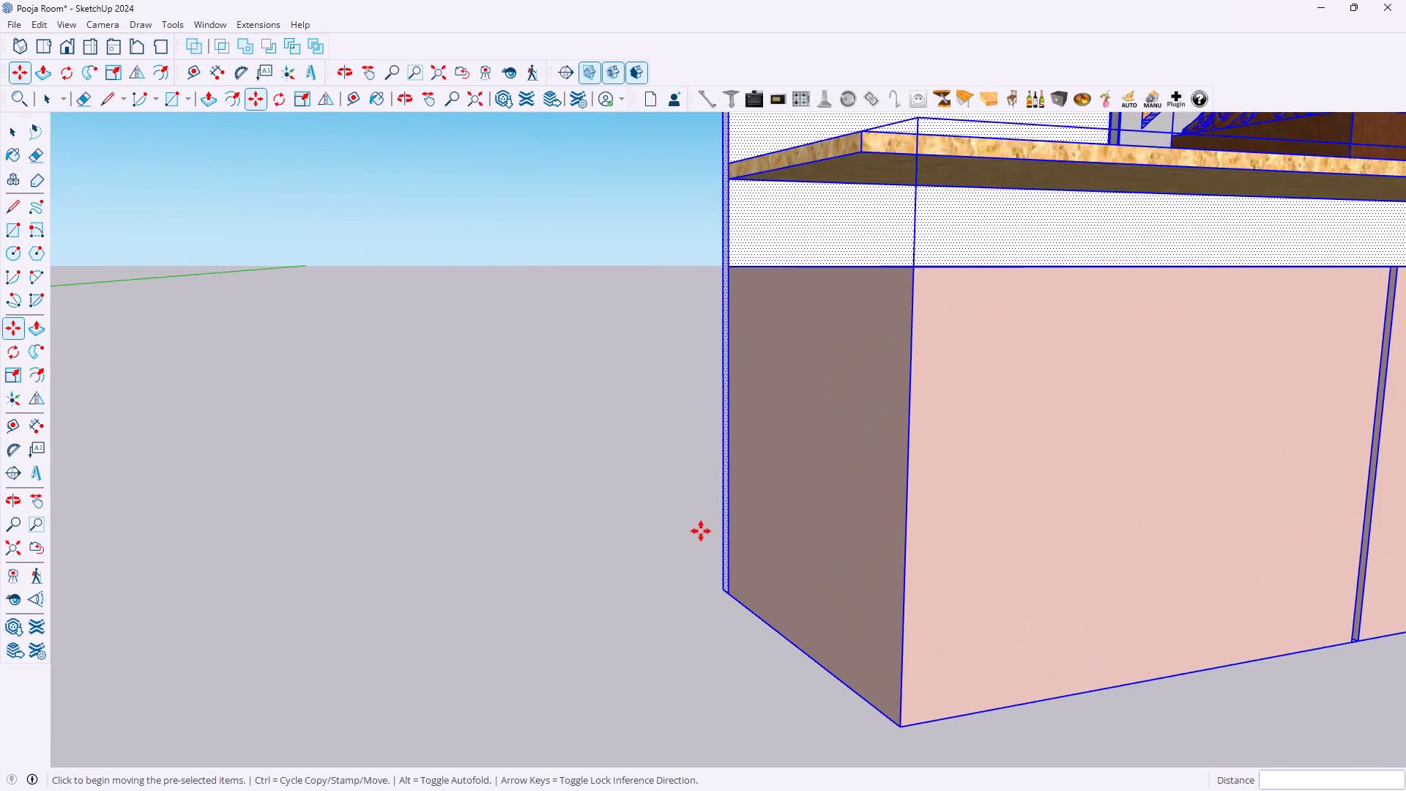
{"action": "middle_click_drag", "start_coordinate": [710, 538], "coordinate": [1030, 587]}
{"action": "scroll", "coordinate": [713, 577], "scroll_direction": "up", "scroll_amount": 4}
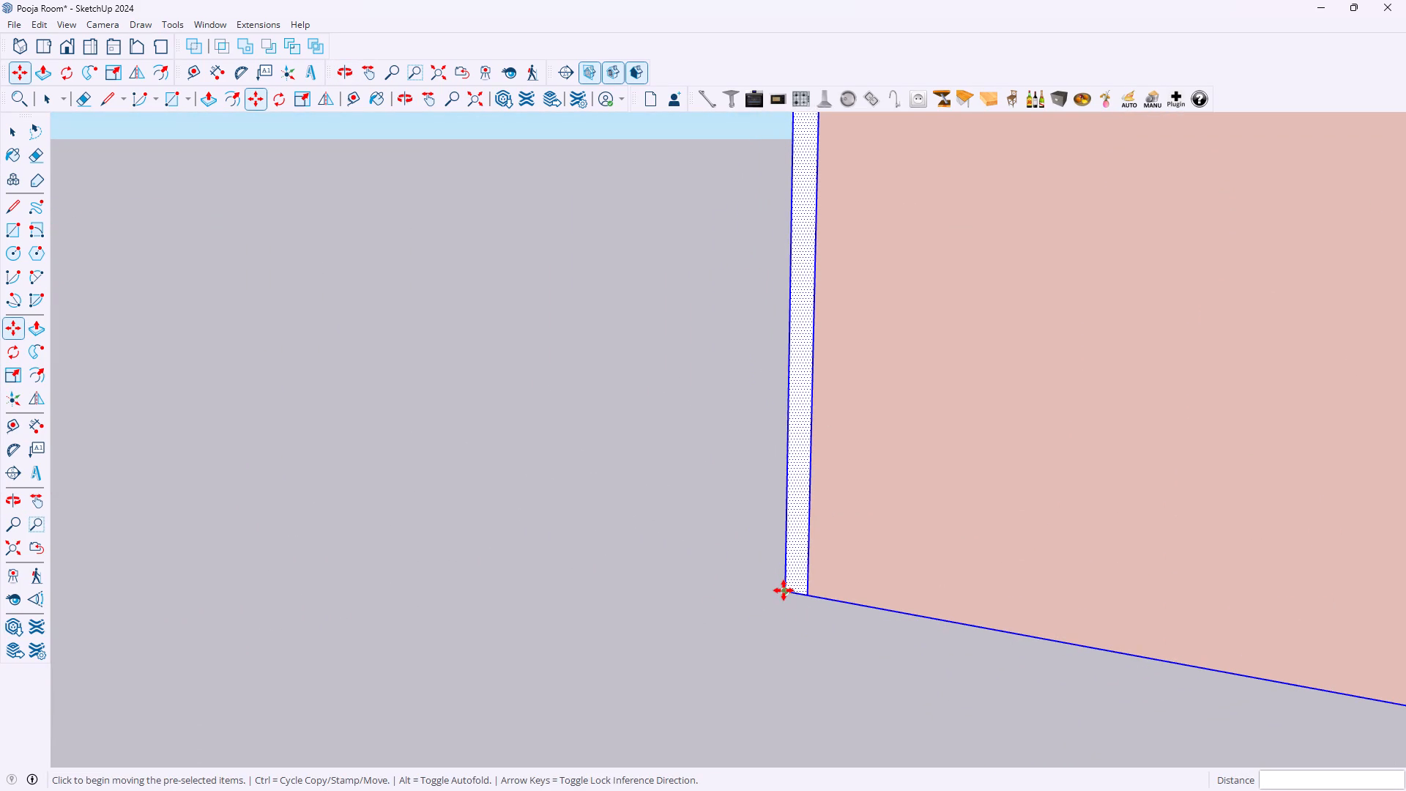
{"action": "left_click", "coordinate": [784, 590]}
{"action": "scroll", "coordinate": [743, 477], "scroll_direction": "down", "scroll_amount": 16}
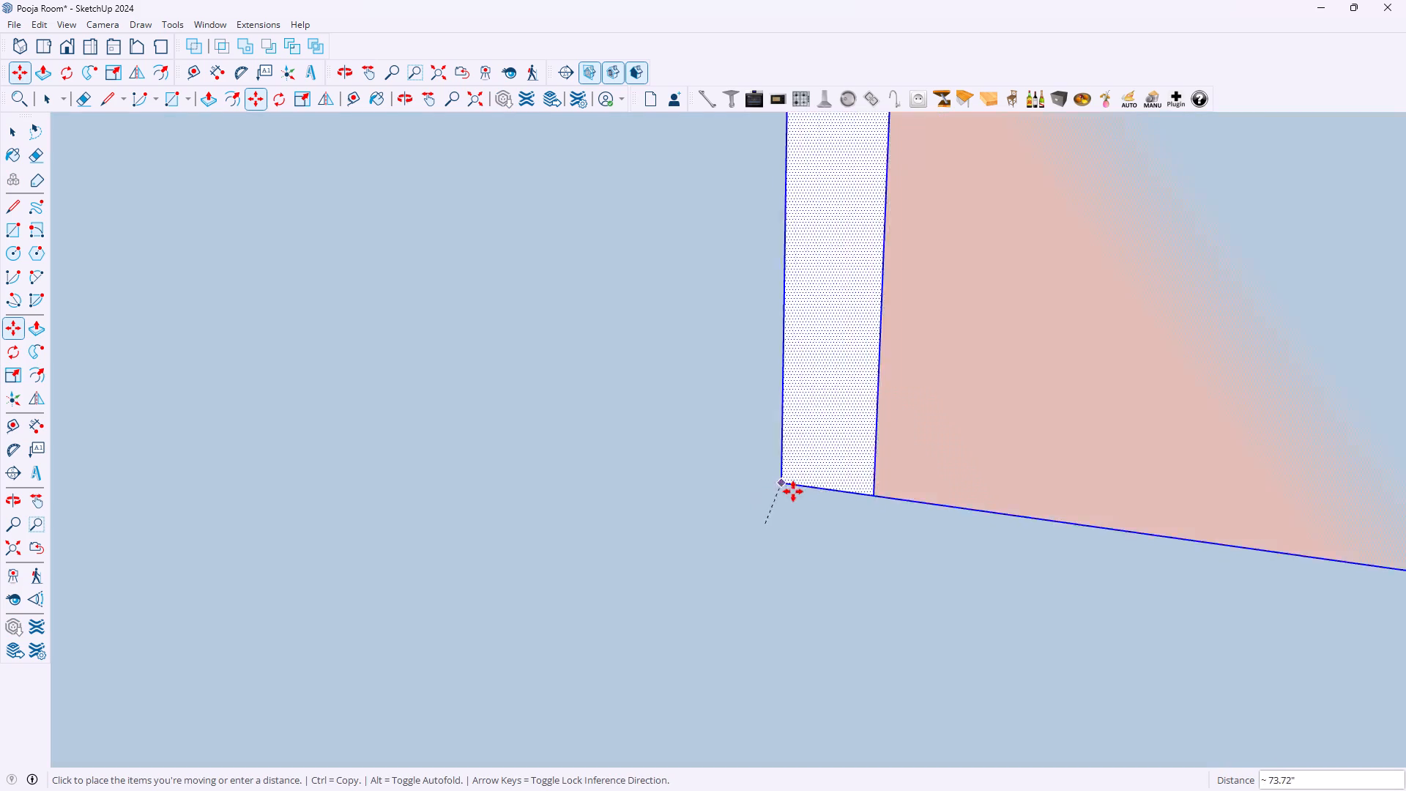
{"action": "scroll", "coordinate": [1088, 469], "scroll_direction": "down", "scroll_amount": 14}
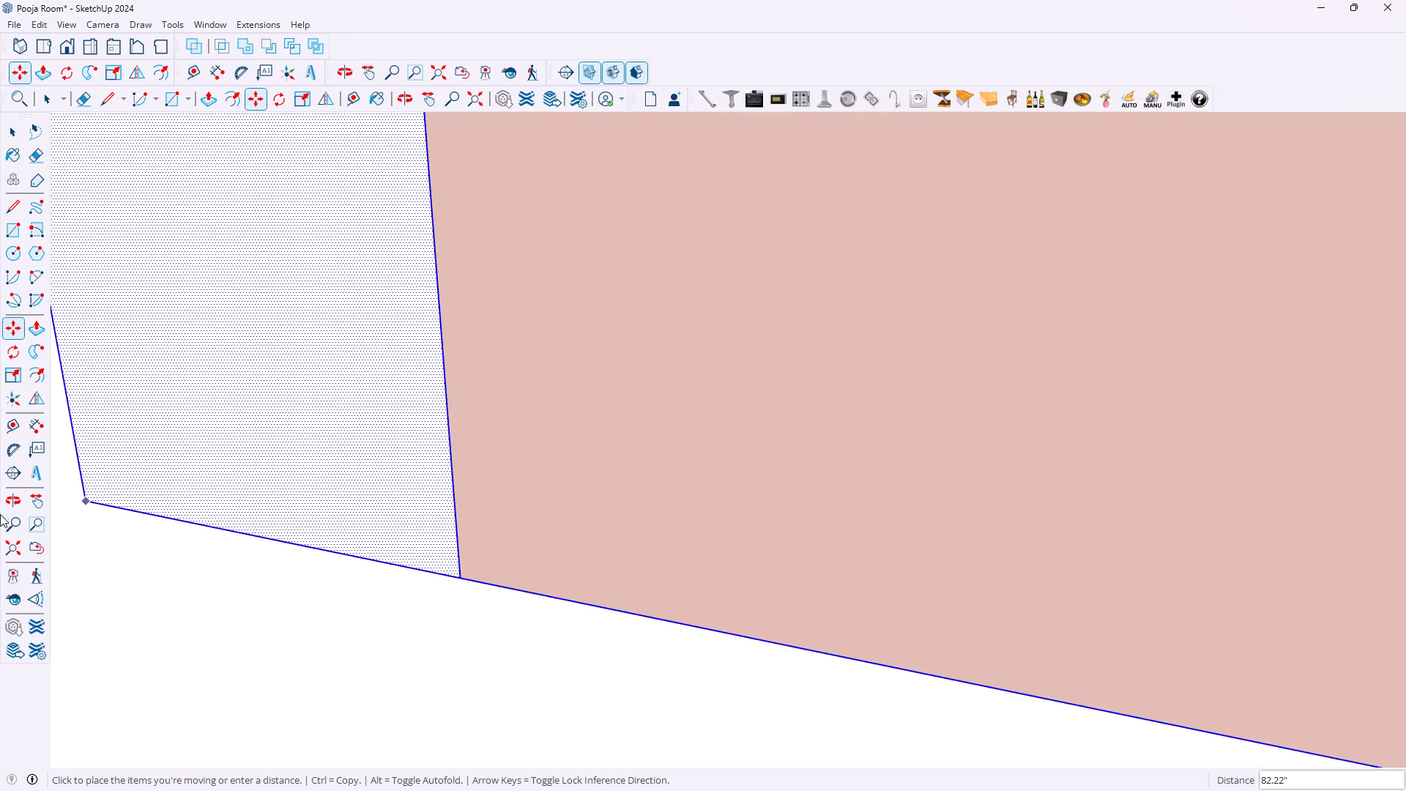
{"action": "left_click", "coordinate": [15, 549]}
{"action": "scroll", "coordinate": [475, 549], "scroll_direction": "down", "scroll_amount": 3}
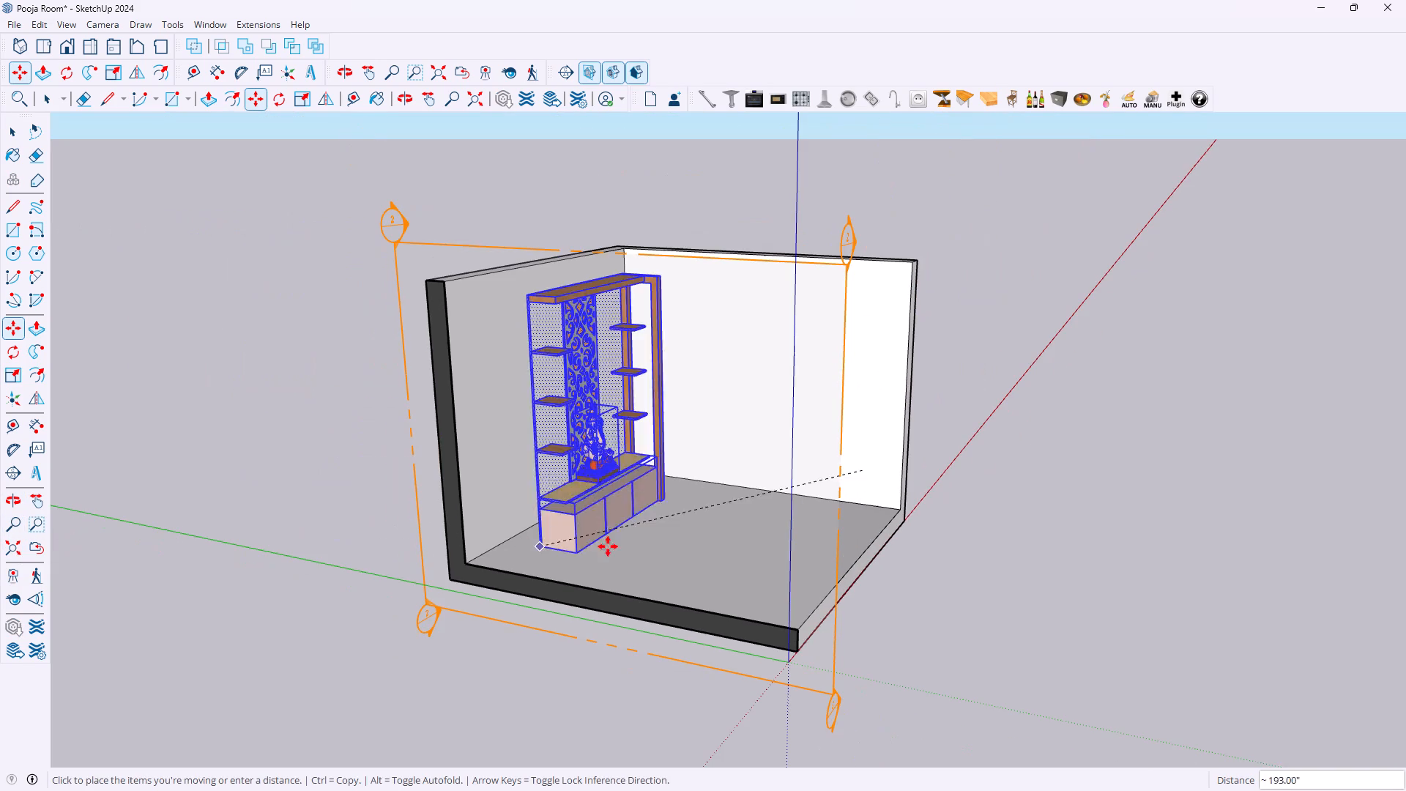
{"action": "scroll", "coordinate": [694, 546], "scroll_direction": "up", "scroll_amount": 2}
{"action": "scroll", "coordinate": [542, 552], "scroll_direction": "up", "scroll_amount": 3}
{"action": "middle_click_drag", "start_coordinate": [557, 552], "coordinate": [577, 554]}
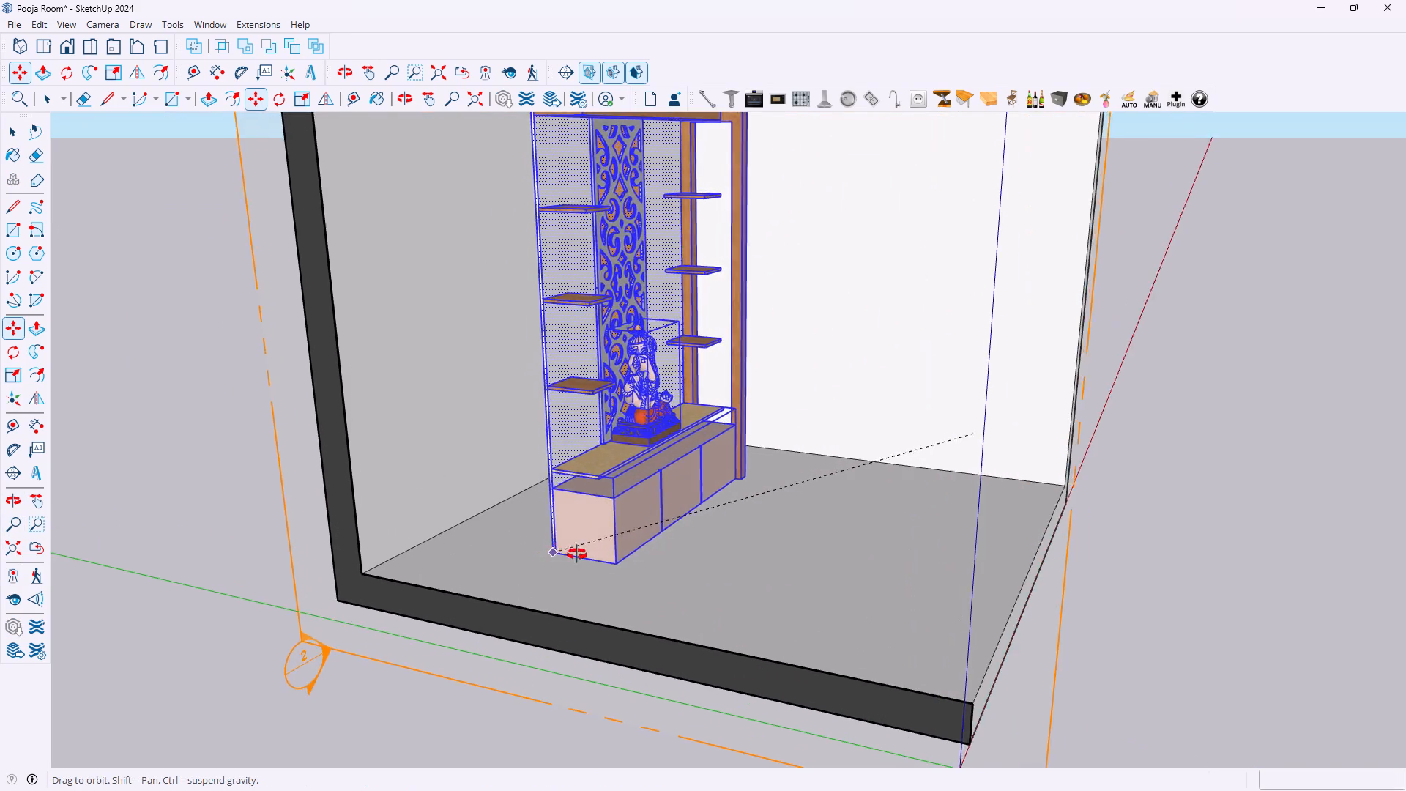
{"action": "middle_click_drag", "start_coordinate": [577, 554], "coordinate": [745, 535]}
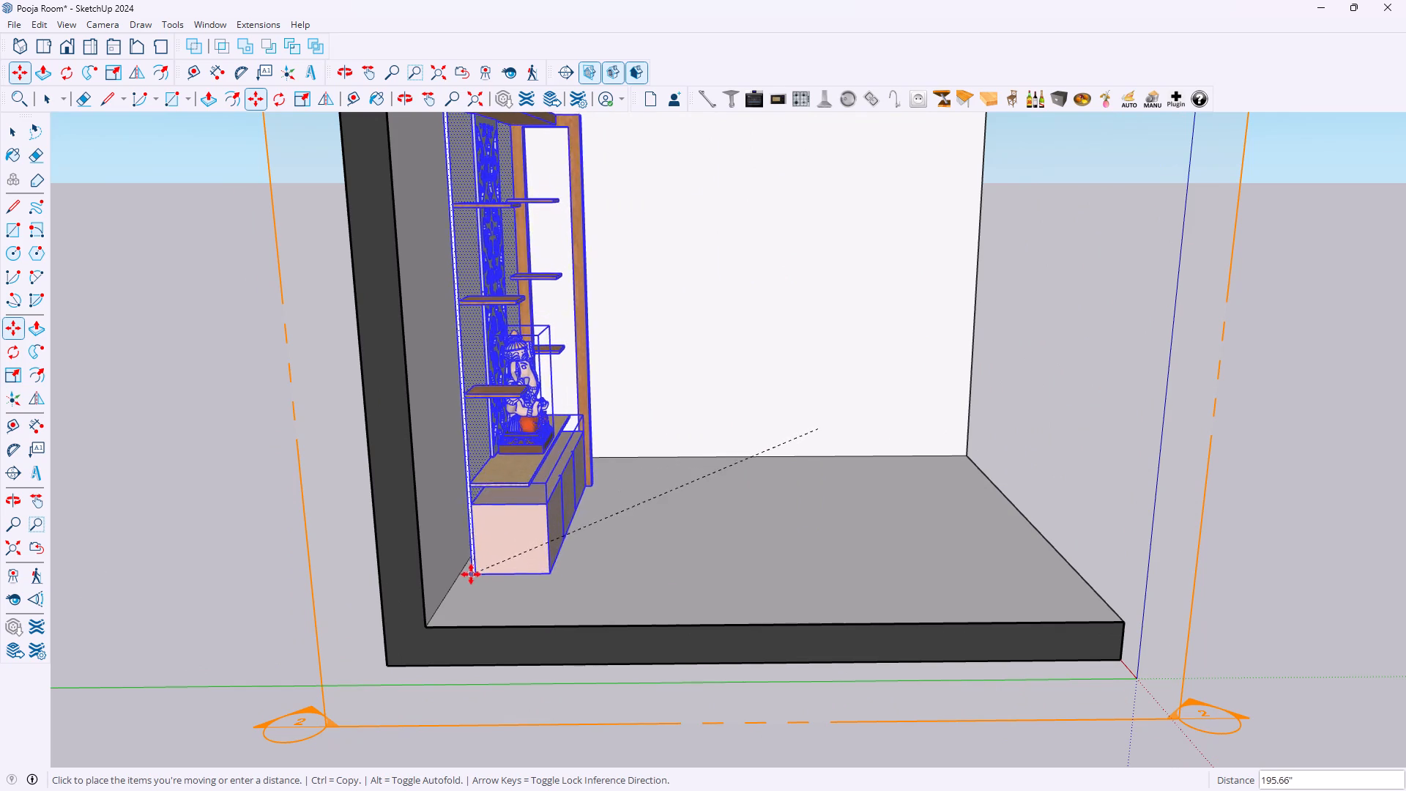
{"action": "scroll", "coordinate": [468, 576], "scroll_direction": "up", "scroll_amount": 1}
{"action": "middle_click_drag", "start_coordinate": [468, 576], "coordinate": [509, 575]}
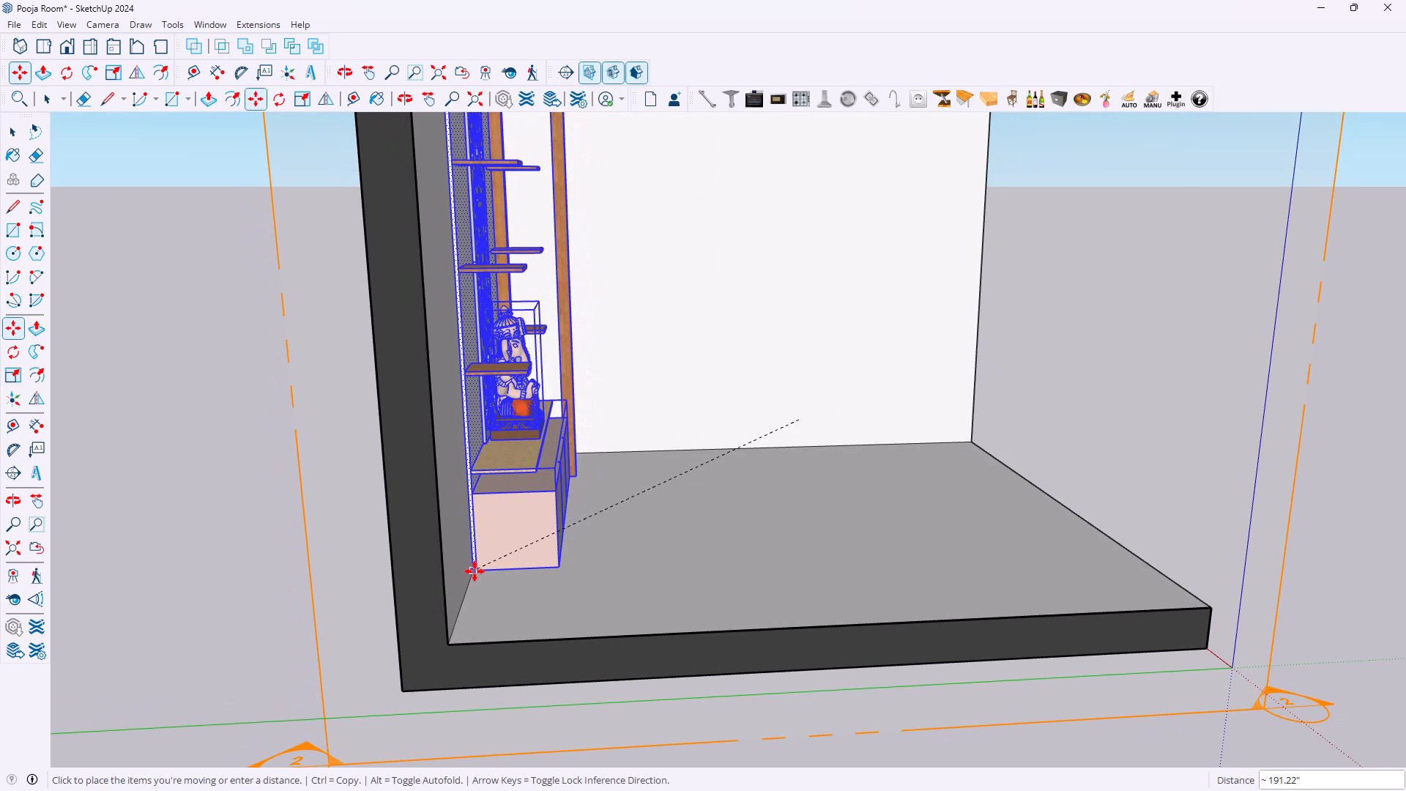
{"action": "scroll", "coordinate": [473, 572], "scroll_direction": "up", "scroll_amount": 11}
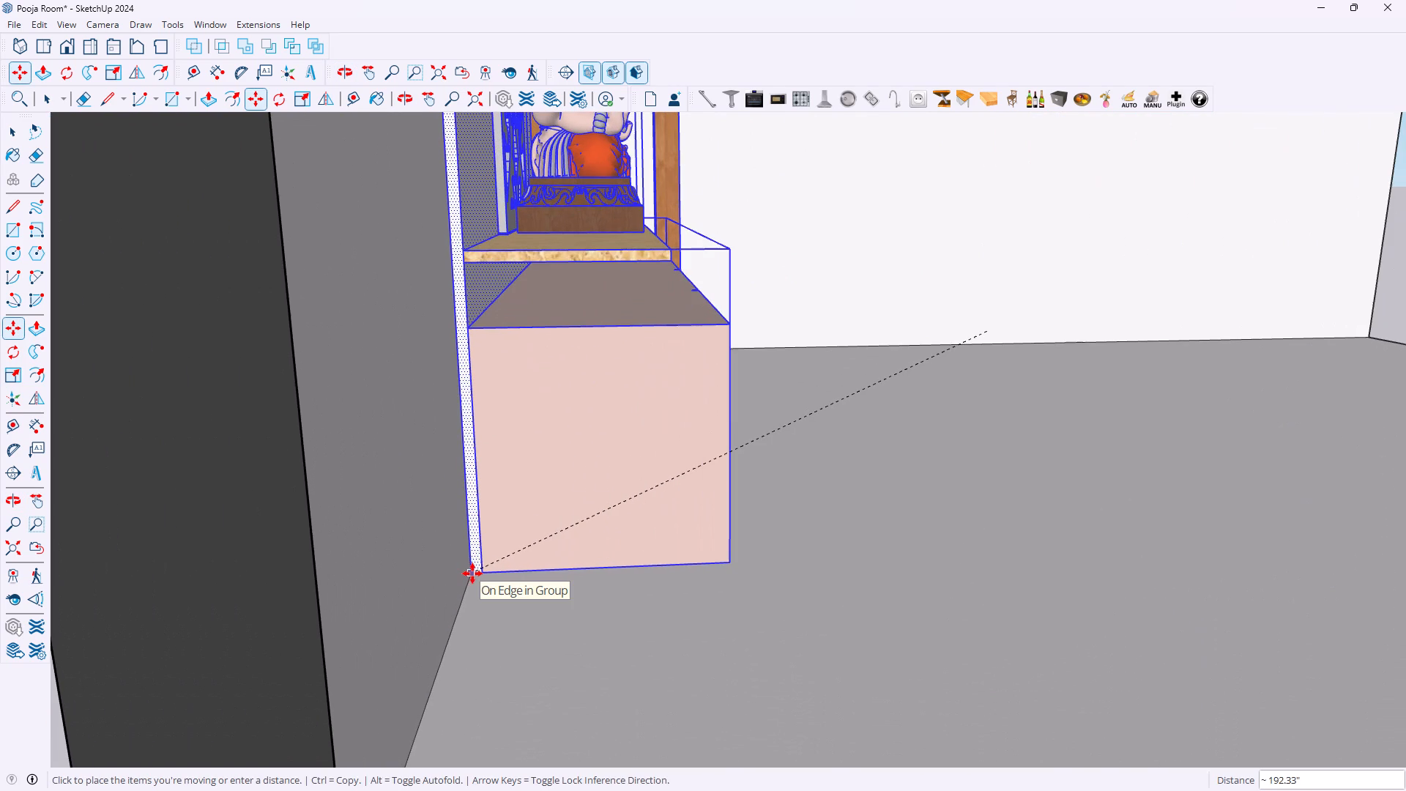
{"action": "left_click", "coordinate": [472, 573]}
Shift the pooja unit about 8.5" along the back wall toward the side wall nearest the origin.
{"action": "middle_click_drag", "start_coordinate": [814, 507], "coordinate": [663, 531]}
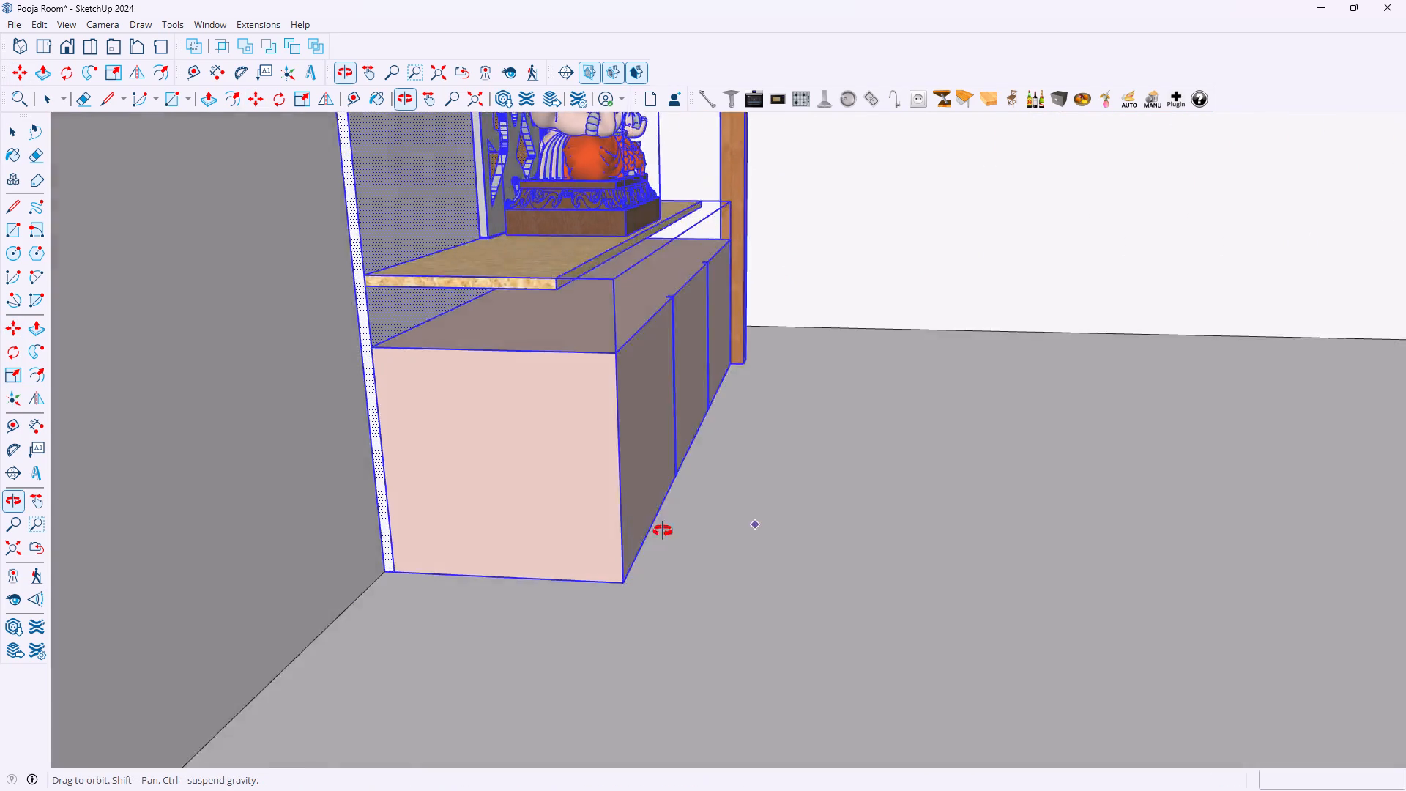
{"action": "middle_click_drag", "start_coordinate": [663, 531], "coordinate": [360, 527]}
{"action": "middle_click_drag", "start_coordinate": [896, 453], "coordinate": [724, 436]}
{"action": "scroll", "coordinate": [706, 413], "scroll_direction": "down", "scroll_amount": 8}
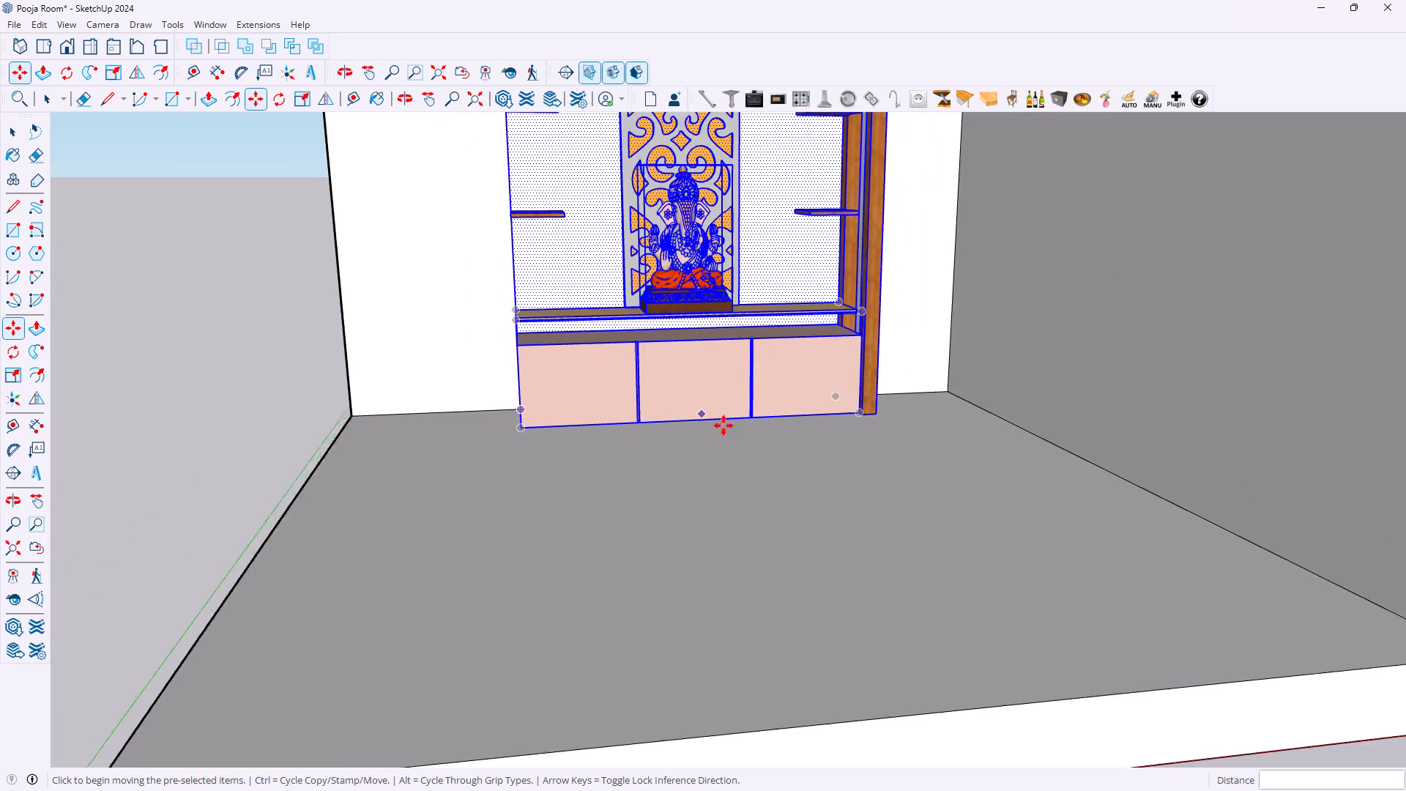
{"action": "scroll", "coordinate": [847, 426], "scroll_direction": "down", "scroll_amount": 1}
{"action": "middle_click_drag", "start_coordinate": [847, 426], "coordinate": [1033, 435]}
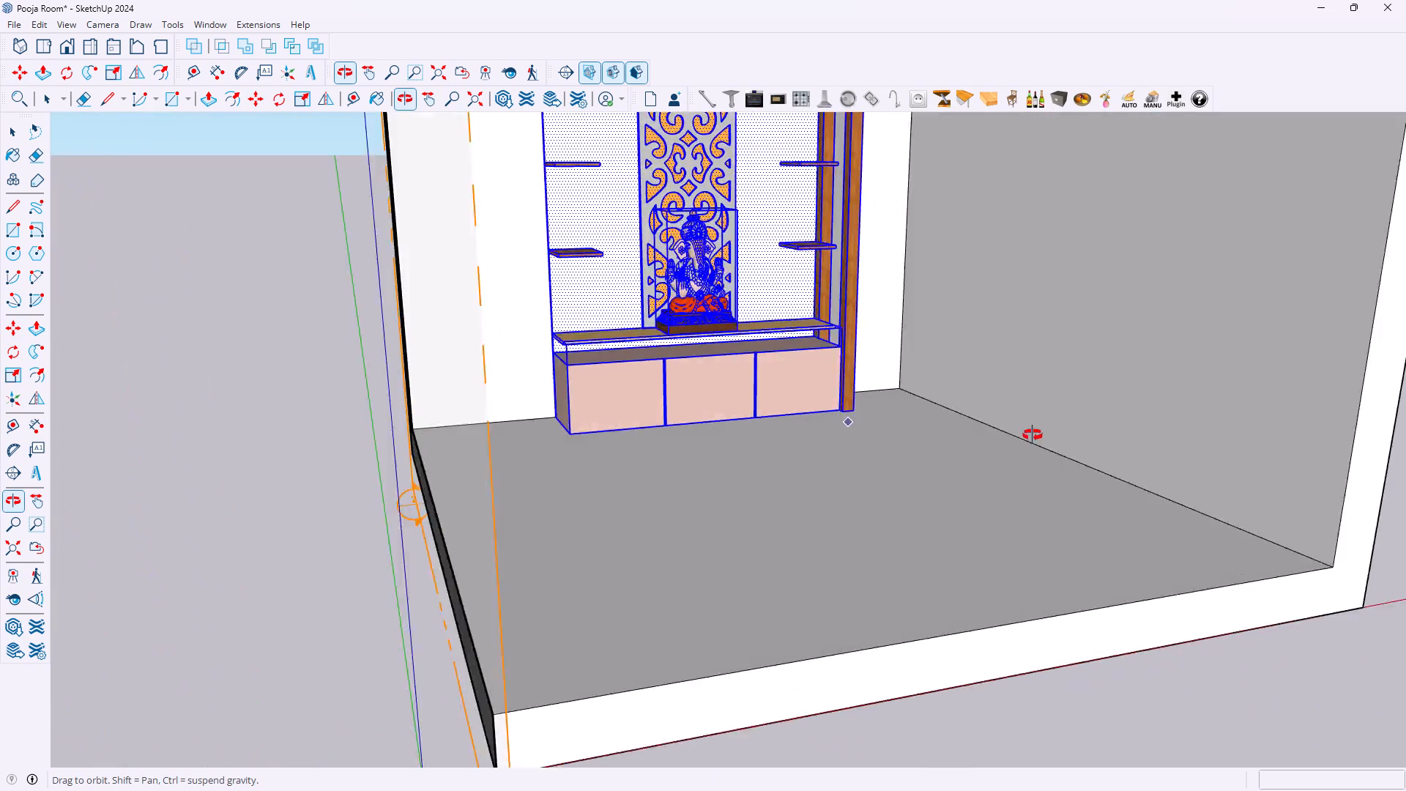
{"action": "middle_click_drag", "start_coordinate": [1033, 435], "coordinate": [1197, 435]}
{"action": "scroll", "coordinate": [732, 415], "scroll_direction": "up", "scroll_amount": 1}
{"action": "scroll", "coordinate": [892, 437], "scroll_direction": "up", "scroll_amount": 1}
{"action": "middle_click_drag", "start_coordinate": [502, 438], "coordinate": [669, 465]}
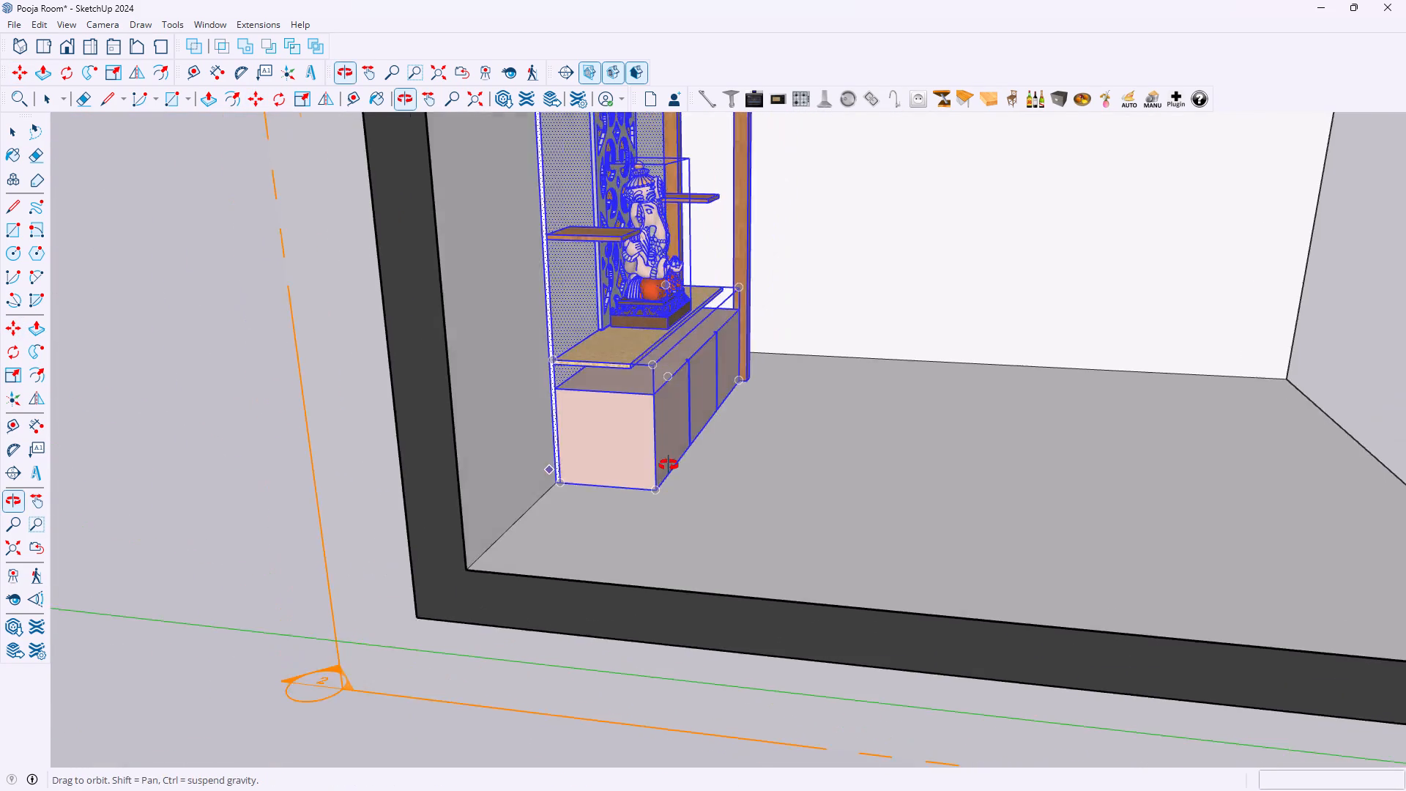
{"action": "middle_click_drag", "start_coordinate": [669, 465], "coordinate": [682, 467]}
{"action": "scroll", "coordinate": [607, 518], "scroll_direction": "up", "scroll_amount": 11}
{"action": "scroll", "coordinate": [565, 464], "scroll_direction": "up", "scroll_amount": 3}
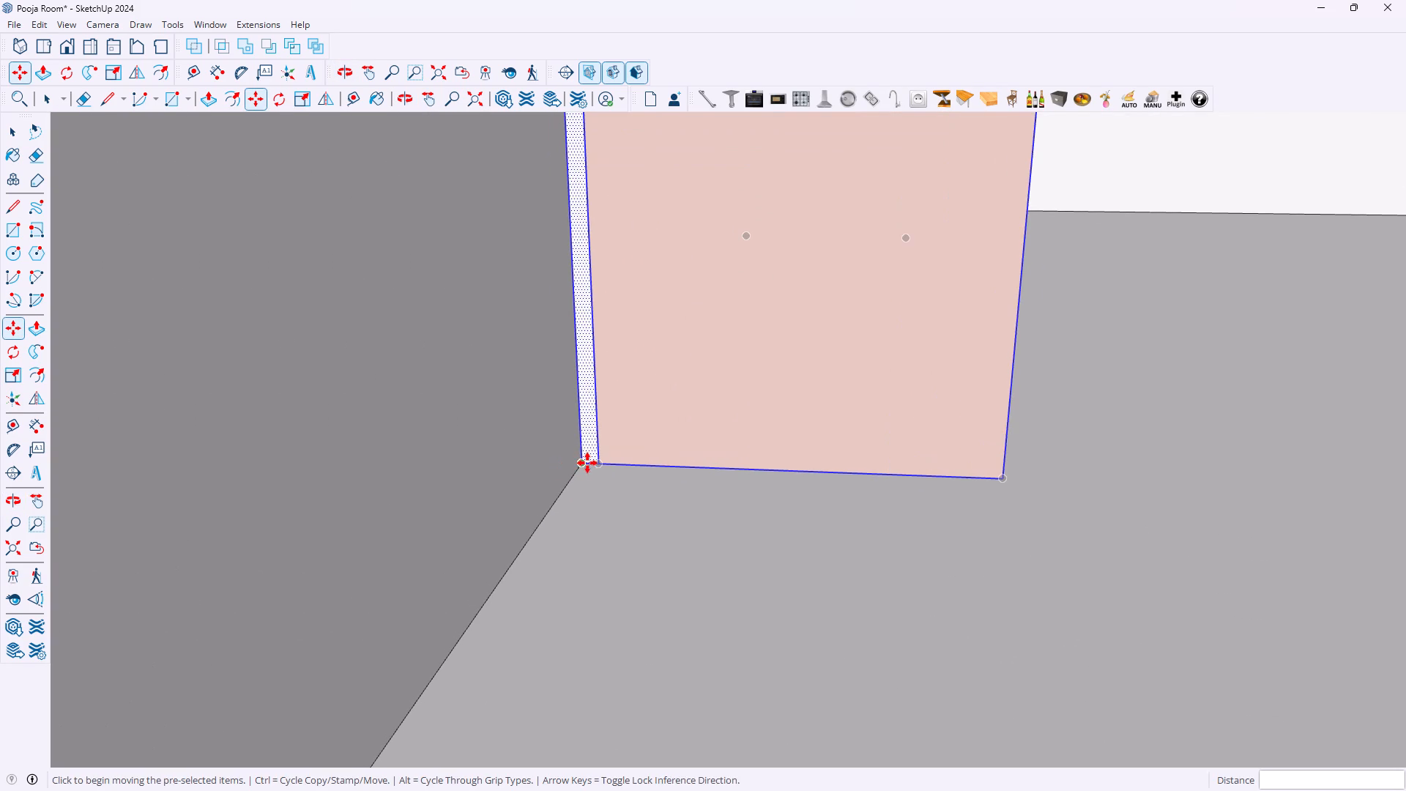
{"action": "left_click", "coordinate": [581, 464]}
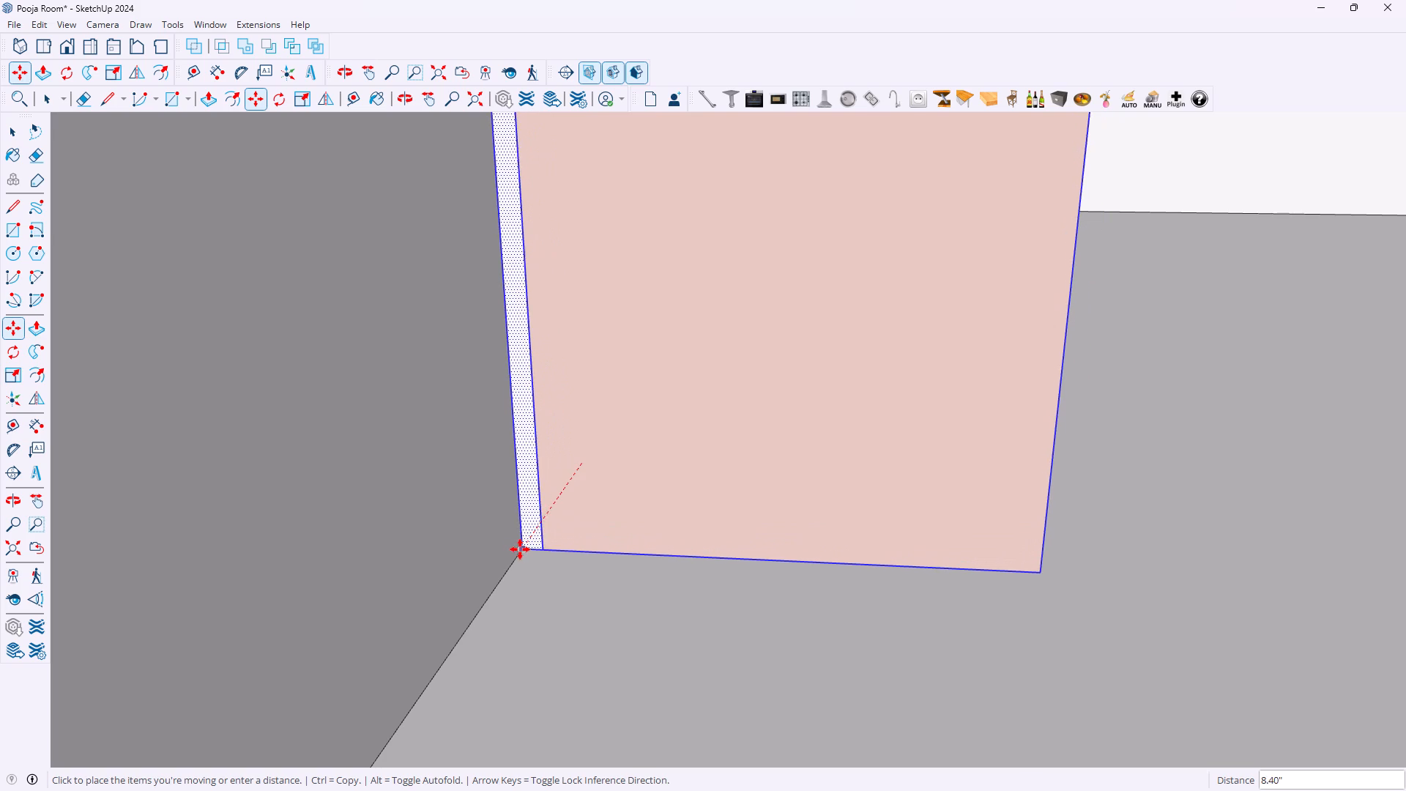
{"action": "left_click", "coordinate": [519, 549]}
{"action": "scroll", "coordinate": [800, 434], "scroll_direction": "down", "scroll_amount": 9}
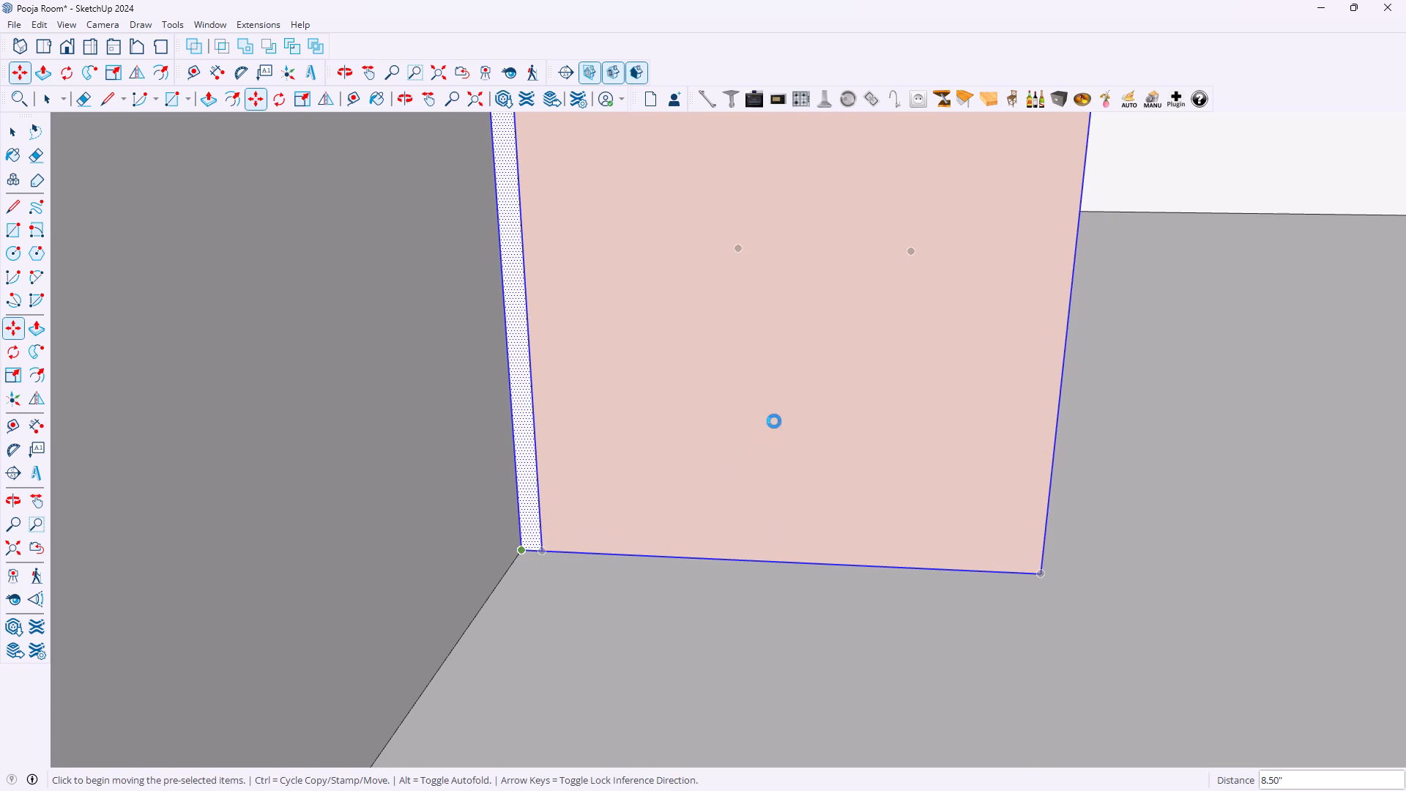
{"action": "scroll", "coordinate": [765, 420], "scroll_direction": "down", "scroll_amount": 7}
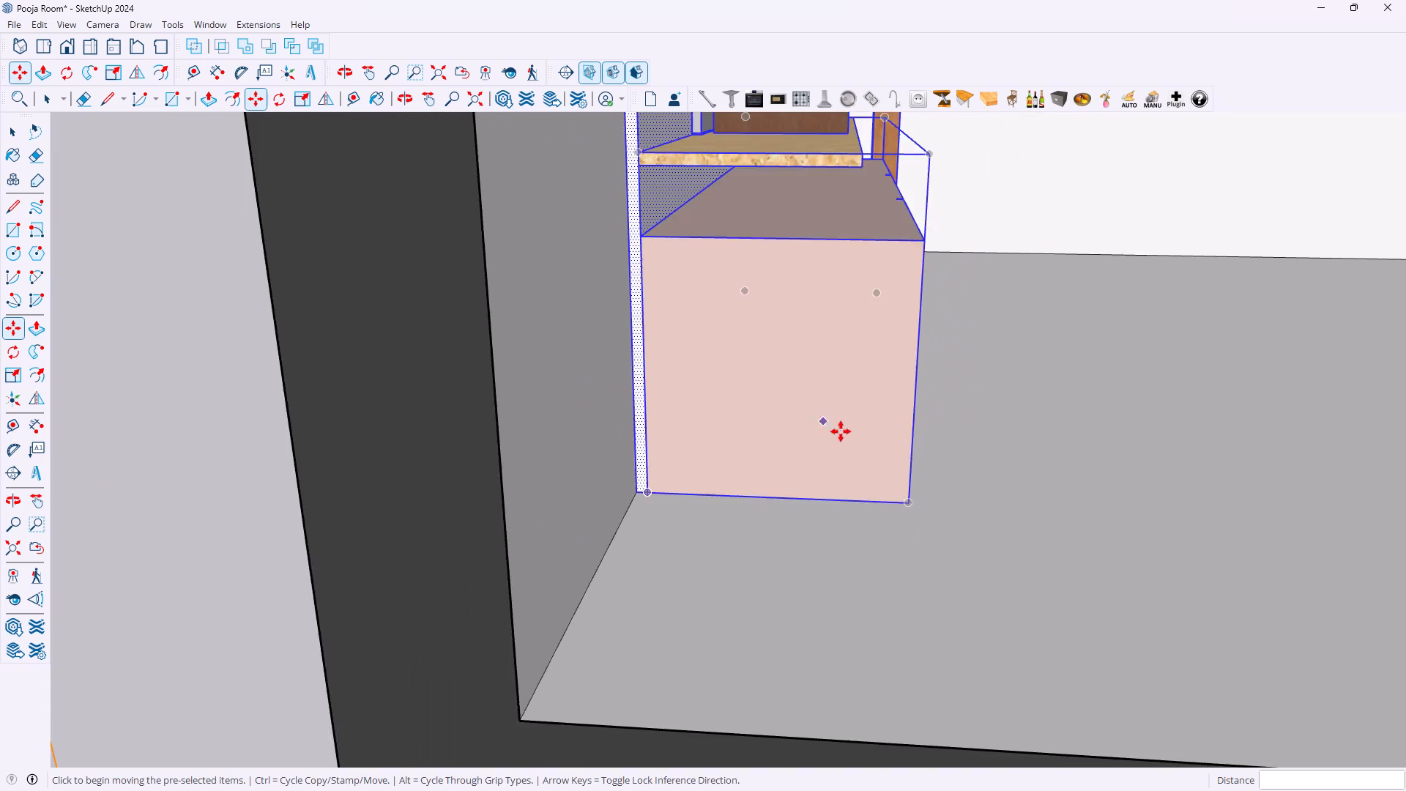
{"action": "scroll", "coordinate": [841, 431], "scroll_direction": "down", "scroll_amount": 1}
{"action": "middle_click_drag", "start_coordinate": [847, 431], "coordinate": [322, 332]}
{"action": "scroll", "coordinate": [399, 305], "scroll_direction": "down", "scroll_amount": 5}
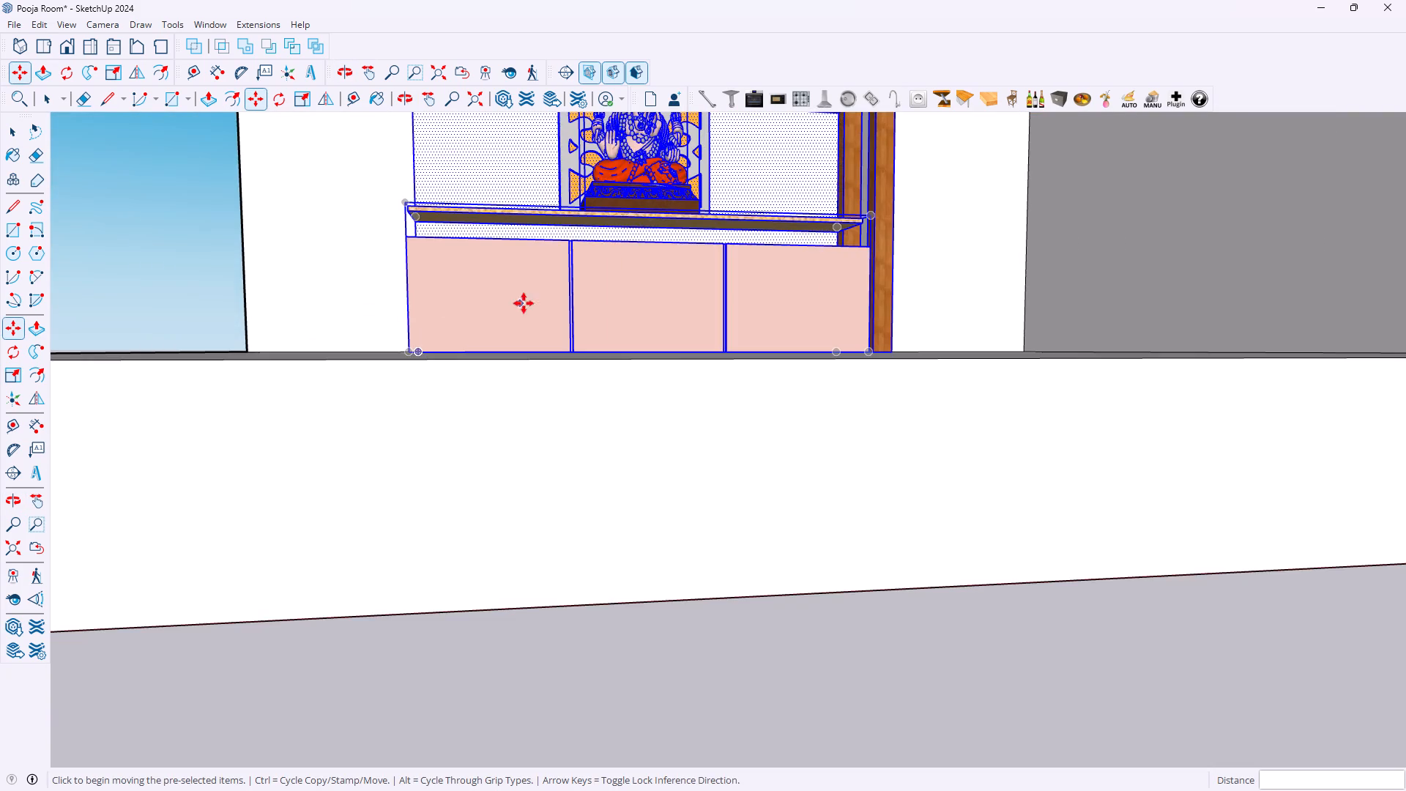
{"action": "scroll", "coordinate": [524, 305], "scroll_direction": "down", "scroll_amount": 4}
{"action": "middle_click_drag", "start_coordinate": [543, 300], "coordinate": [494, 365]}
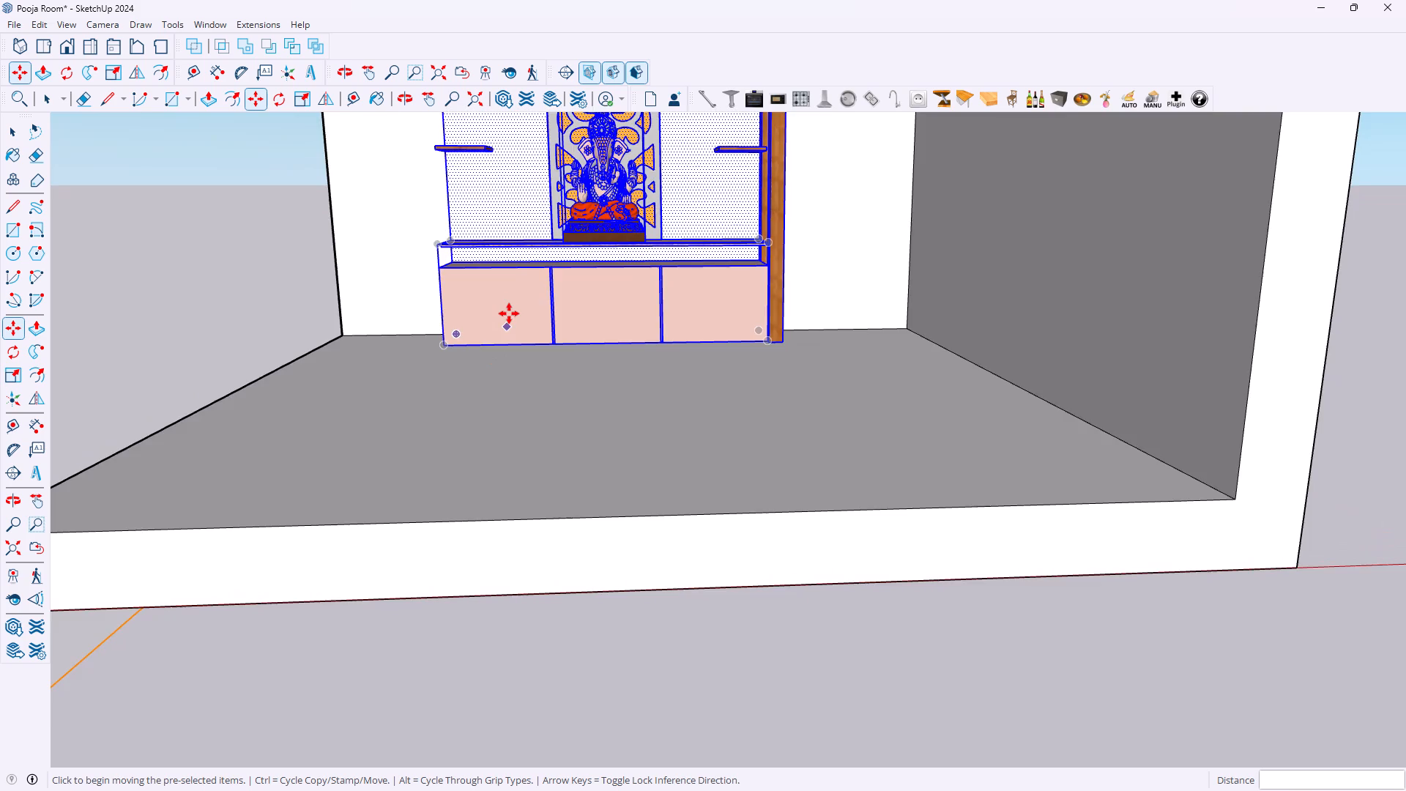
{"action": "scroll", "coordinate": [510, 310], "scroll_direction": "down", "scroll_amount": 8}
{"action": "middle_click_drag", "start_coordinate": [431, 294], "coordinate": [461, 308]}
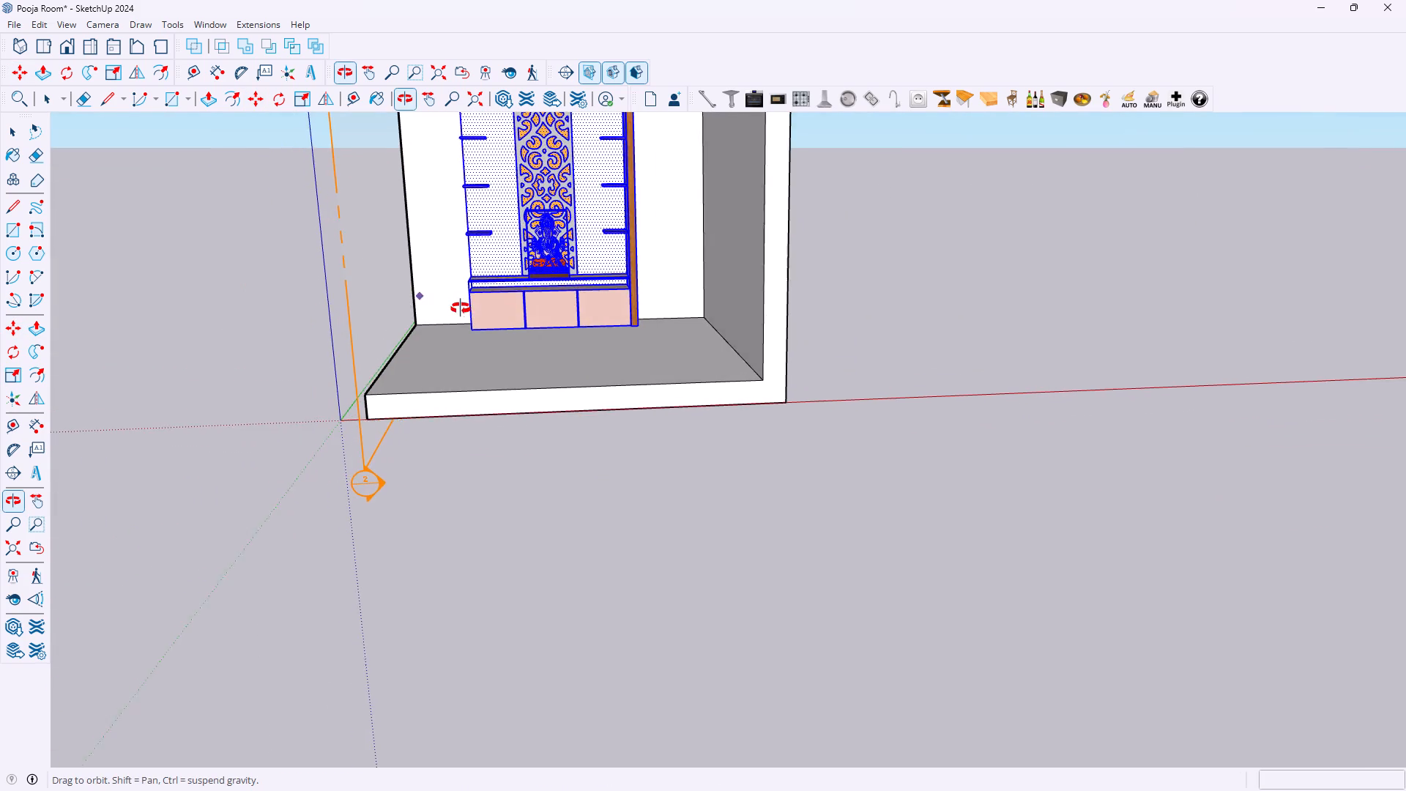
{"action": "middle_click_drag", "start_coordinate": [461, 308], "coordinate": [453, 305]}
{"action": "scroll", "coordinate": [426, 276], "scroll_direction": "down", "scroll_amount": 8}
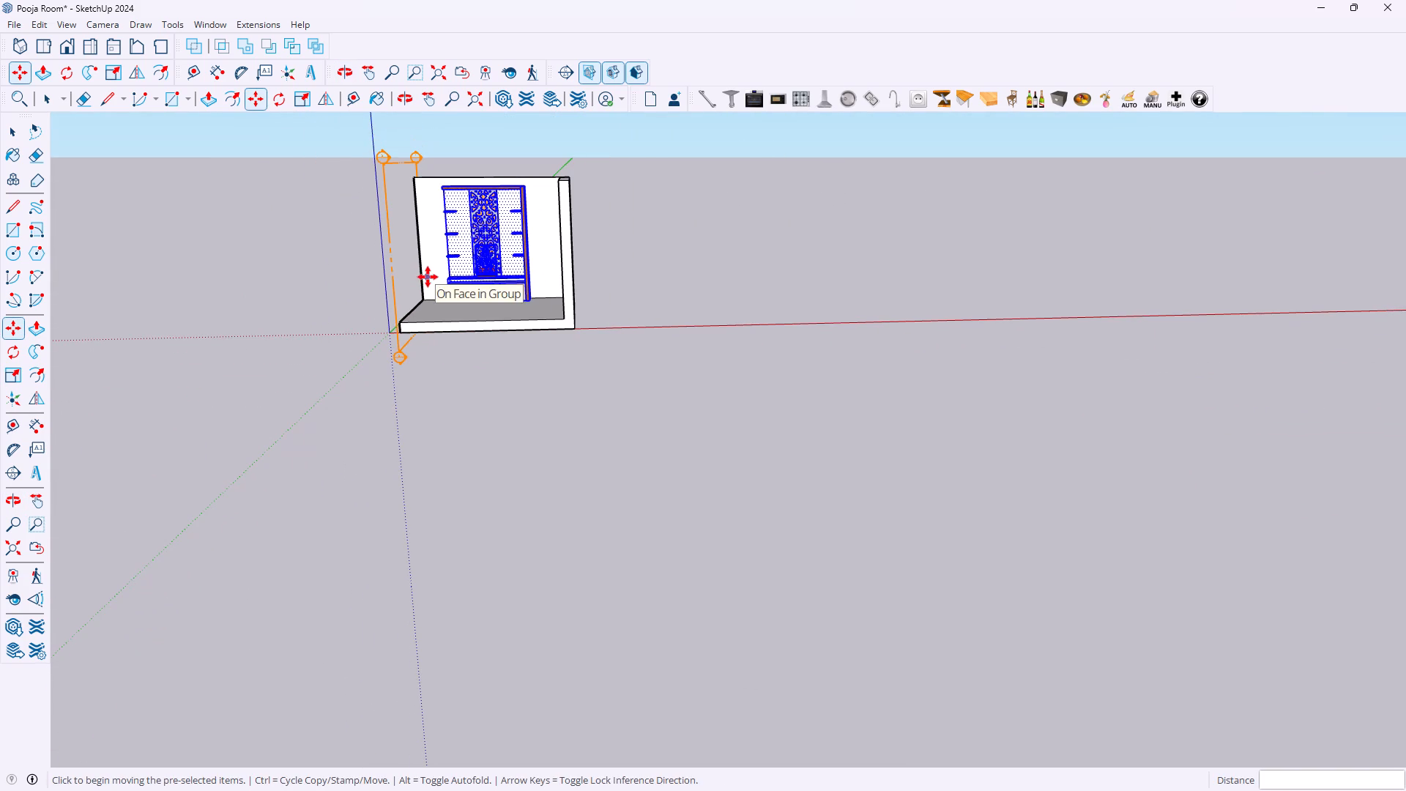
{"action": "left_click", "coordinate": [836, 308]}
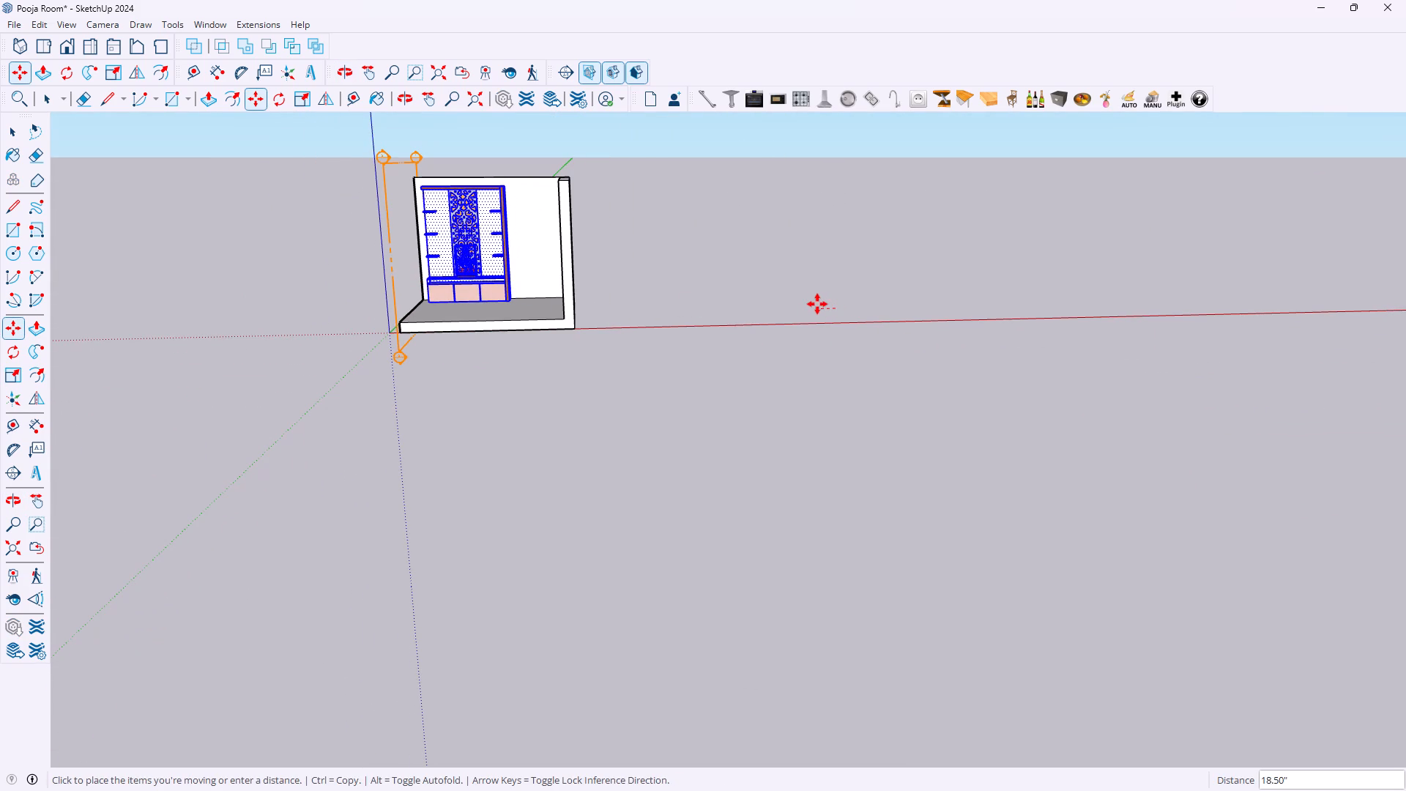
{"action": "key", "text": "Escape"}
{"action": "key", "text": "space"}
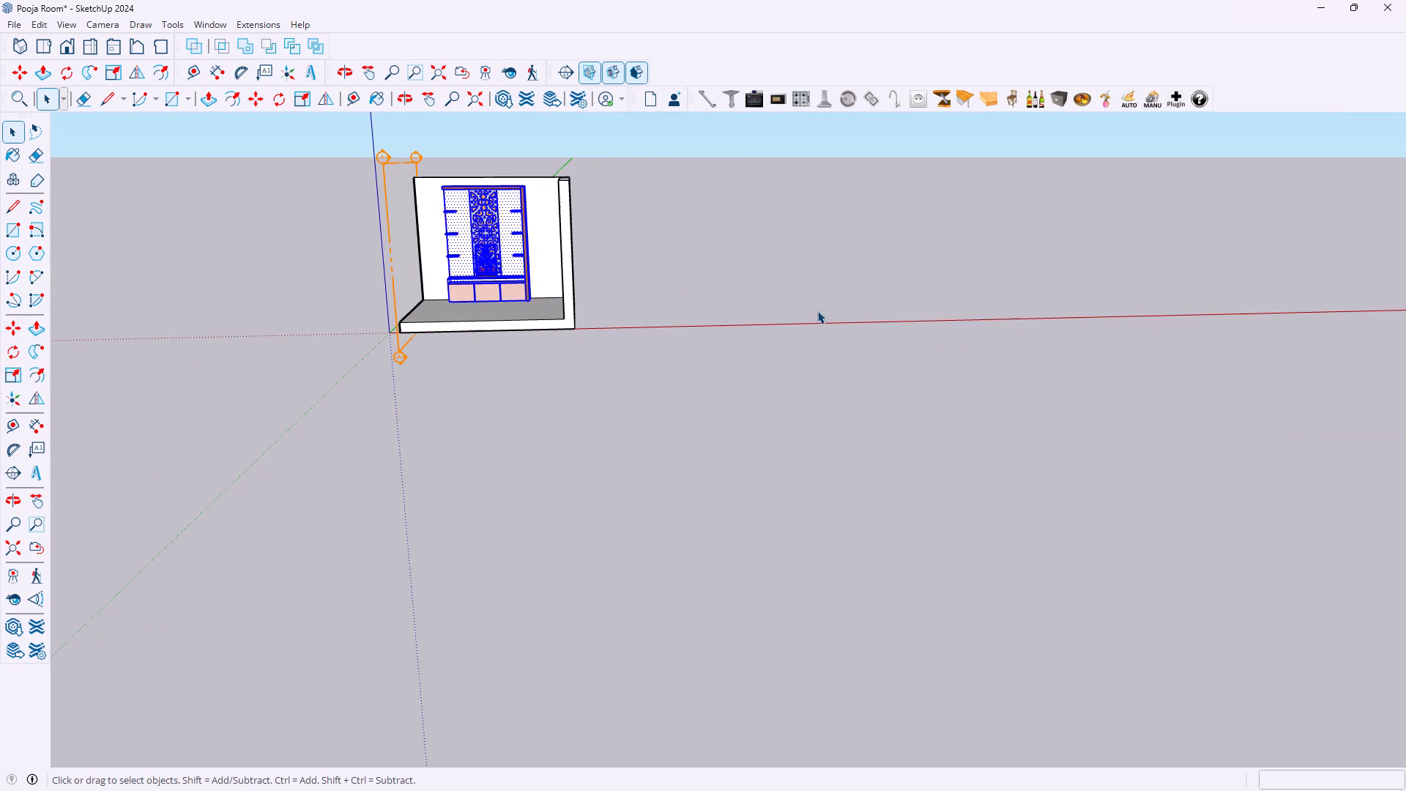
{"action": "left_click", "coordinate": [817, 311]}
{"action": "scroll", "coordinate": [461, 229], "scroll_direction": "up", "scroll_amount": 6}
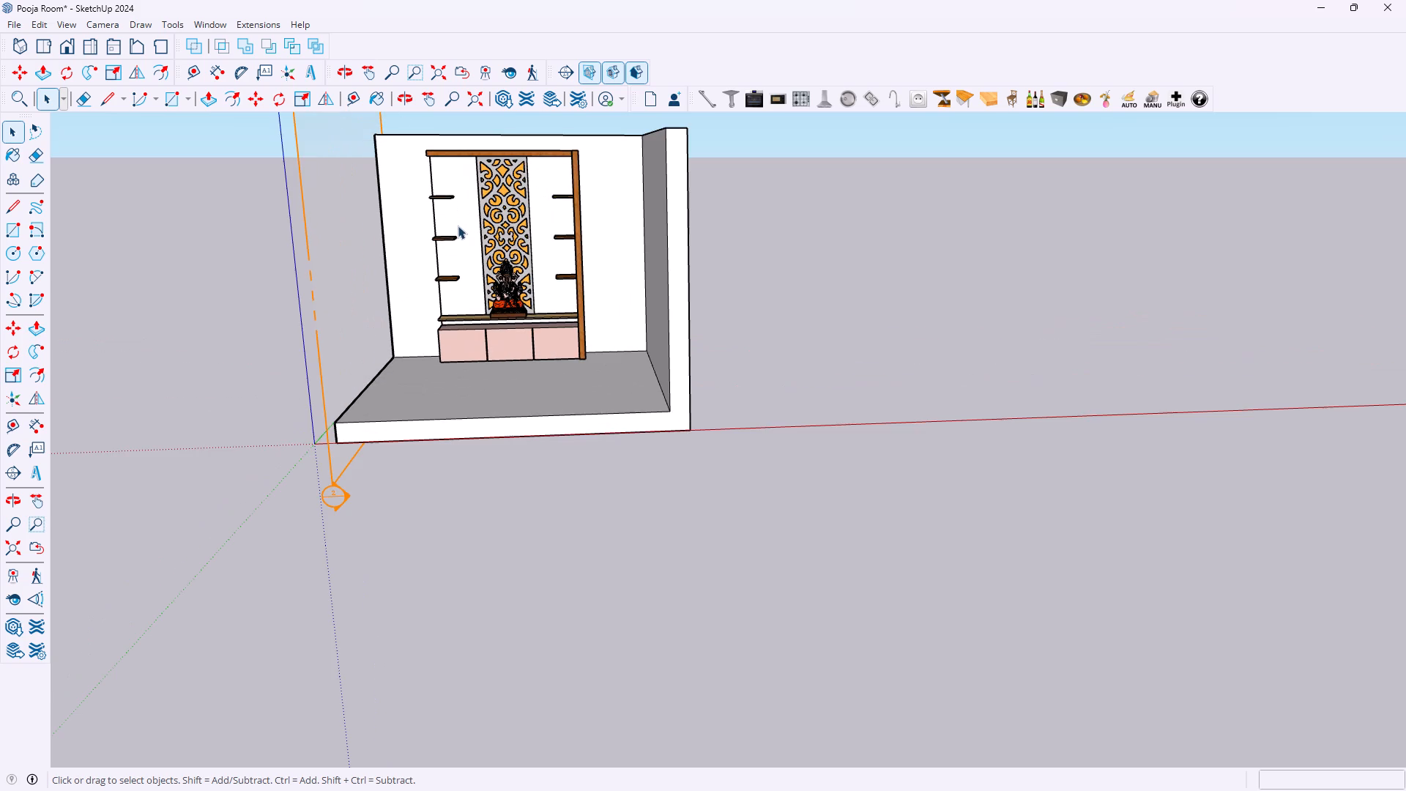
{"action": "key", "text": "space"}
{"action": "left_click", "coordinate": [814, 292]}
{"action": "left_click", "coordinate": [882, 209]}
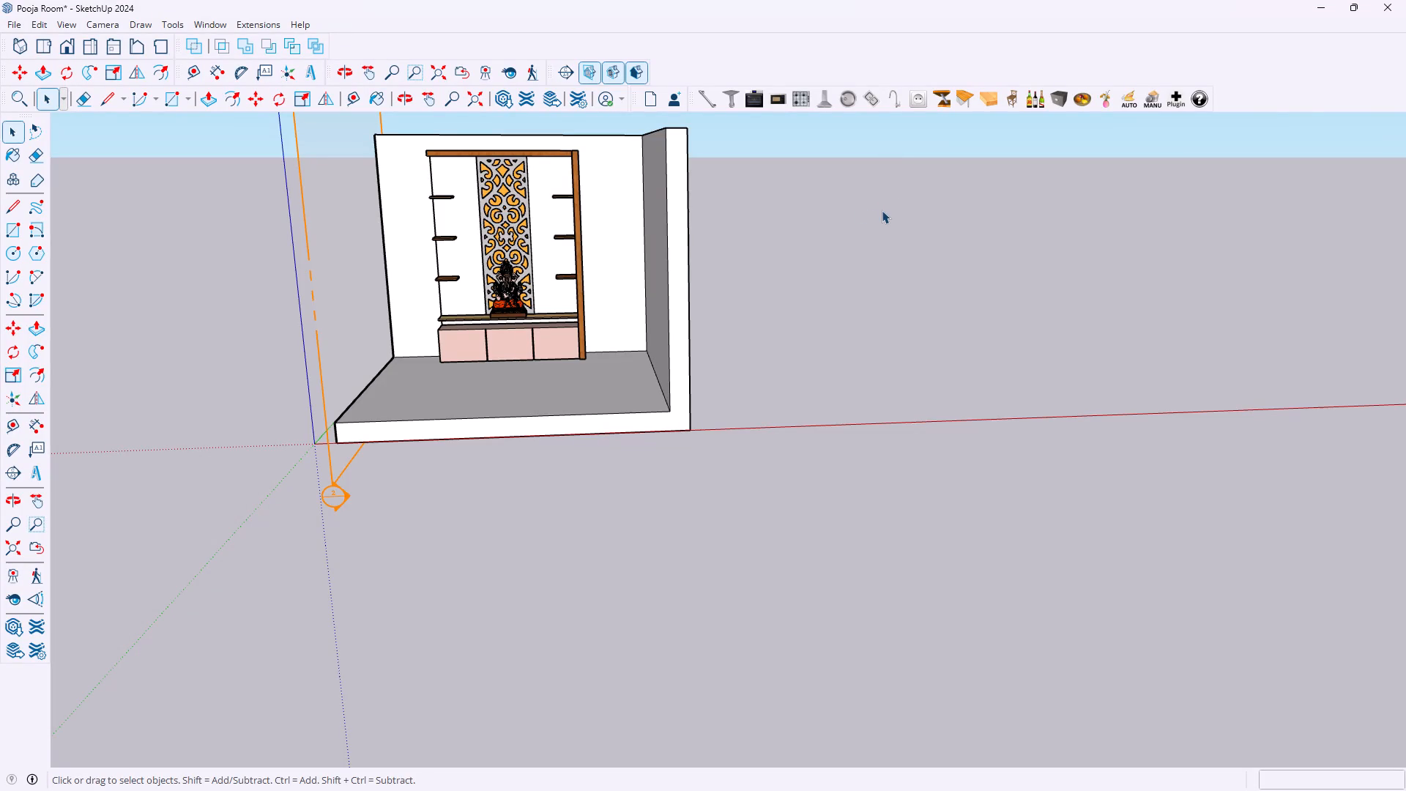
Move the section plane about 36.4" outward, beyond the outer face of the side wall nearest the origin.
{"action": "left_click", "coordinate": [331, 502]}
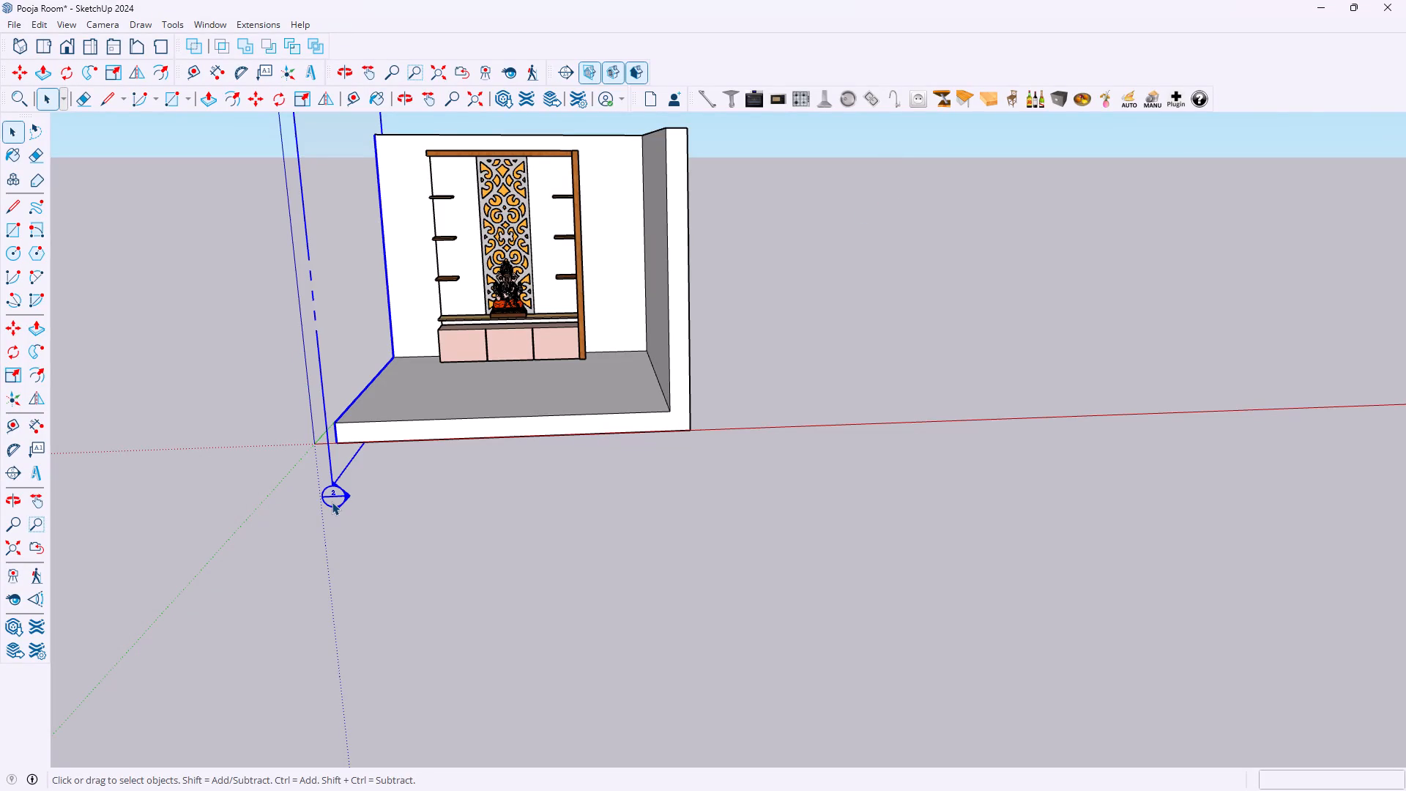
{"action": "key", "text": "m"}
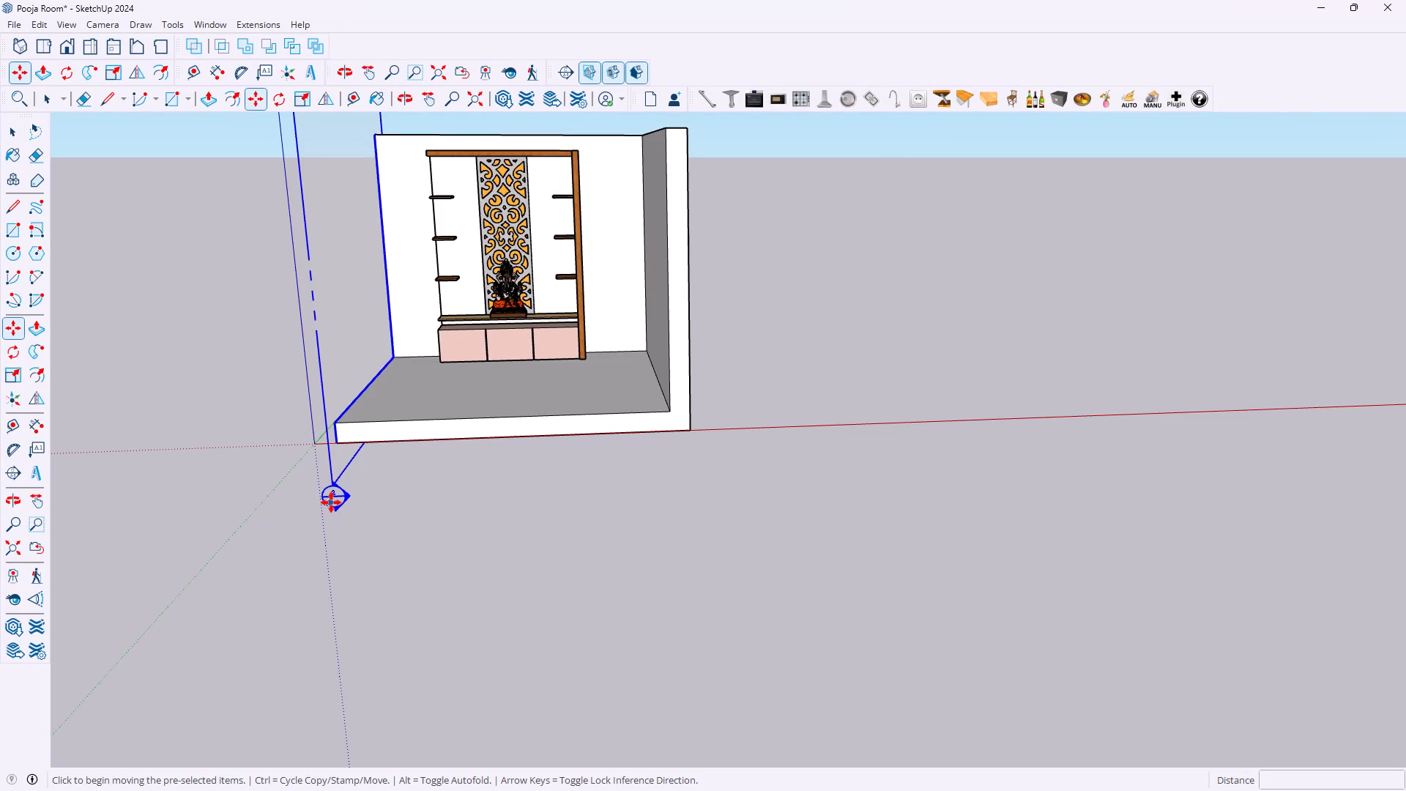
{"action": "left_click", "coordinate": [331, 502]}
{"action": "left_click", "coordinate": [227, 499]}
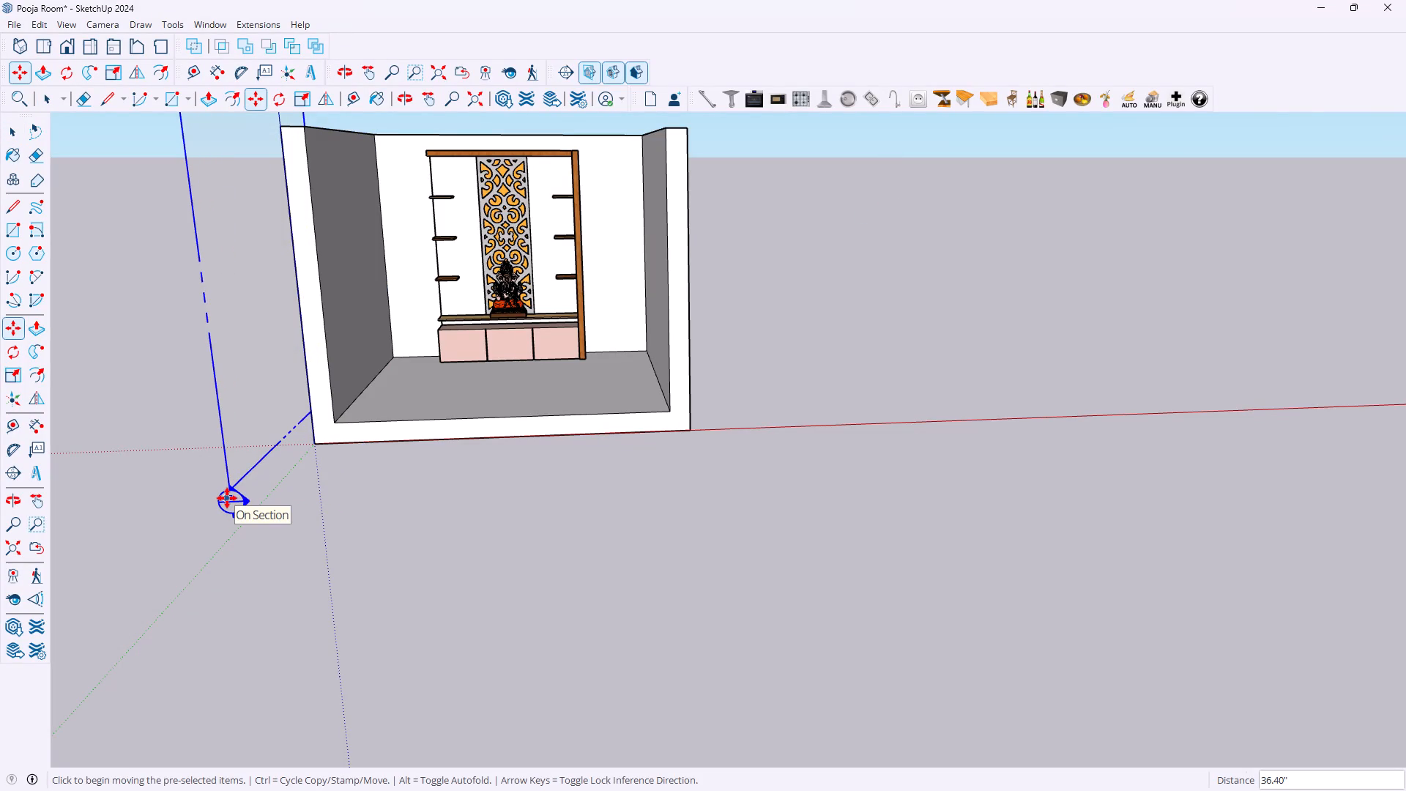
Delete the section plane beside the room.
{"action": "key", "text": "space"}
{"action": "left_click", "coordinate": [291, 506]}
{"action": "left_click", "coordinate": [241, 502]}
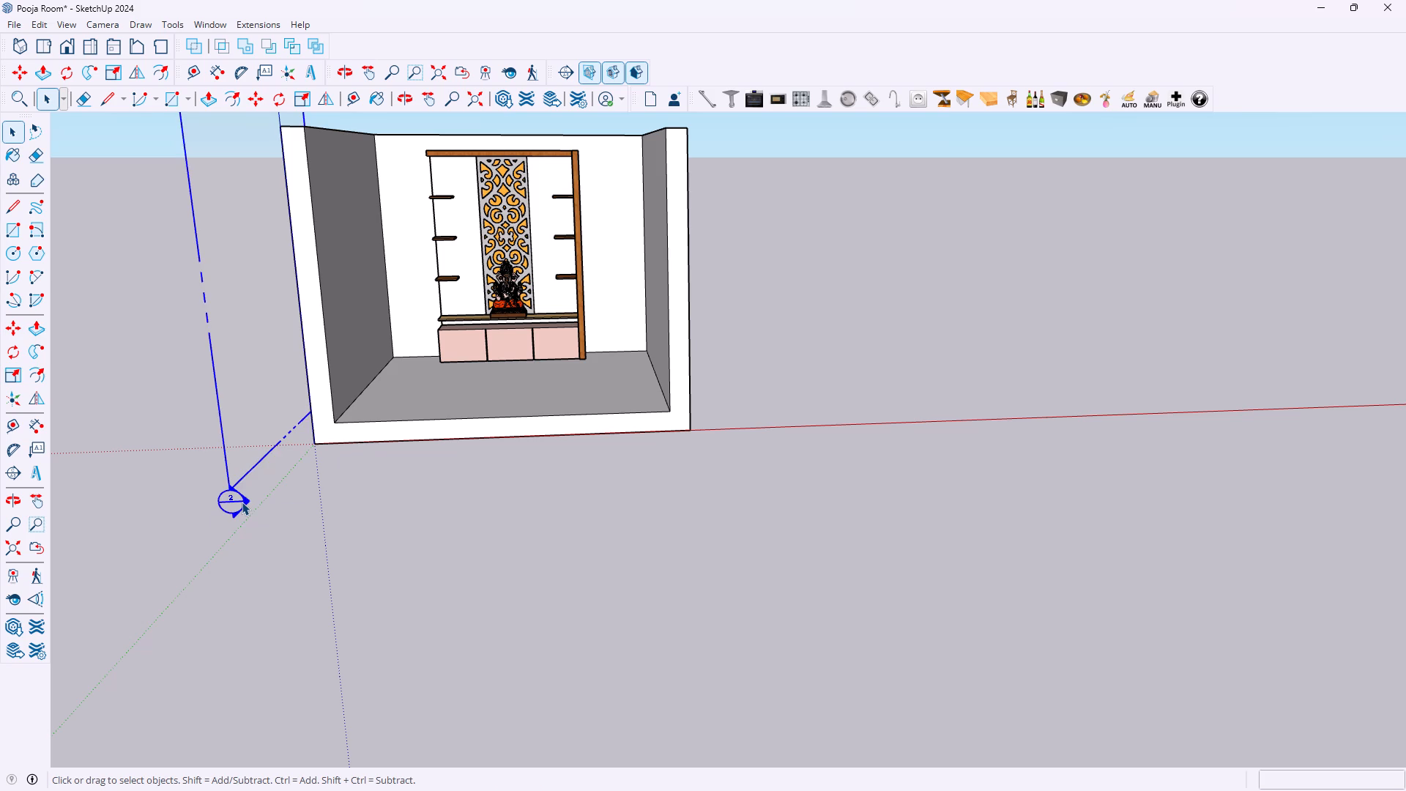
{"action": "key", "text": "Delete"}
{"action": "scroll", "coordinate": [423, 412], "scroll_direction": "down", "scroll_amount": 3}
{"action": "middle_click_drag", "start_coordinate": [453, 305], "coordinate": [496, 394]}
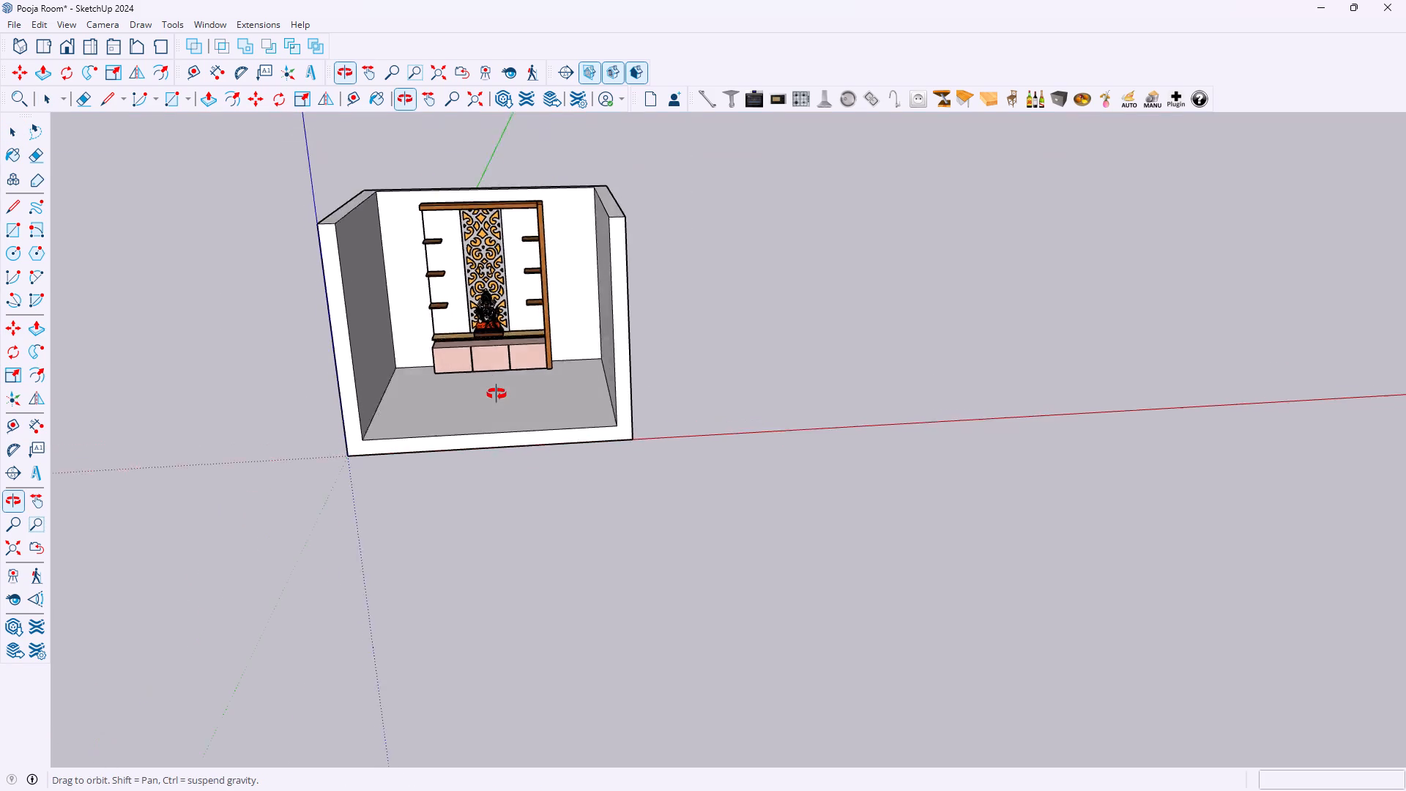
Draw a 144" by 144" rectangle across the outer top corners of the walls, covering the open top of the room.
{"action": "middle_click_drag", "start_coordinate": [496, 394], "coordinate": [505, 401]}
{"action": "scroll", "coordinate": [349, 216], "scroll_direction": "up", "scroll_amount": 11}
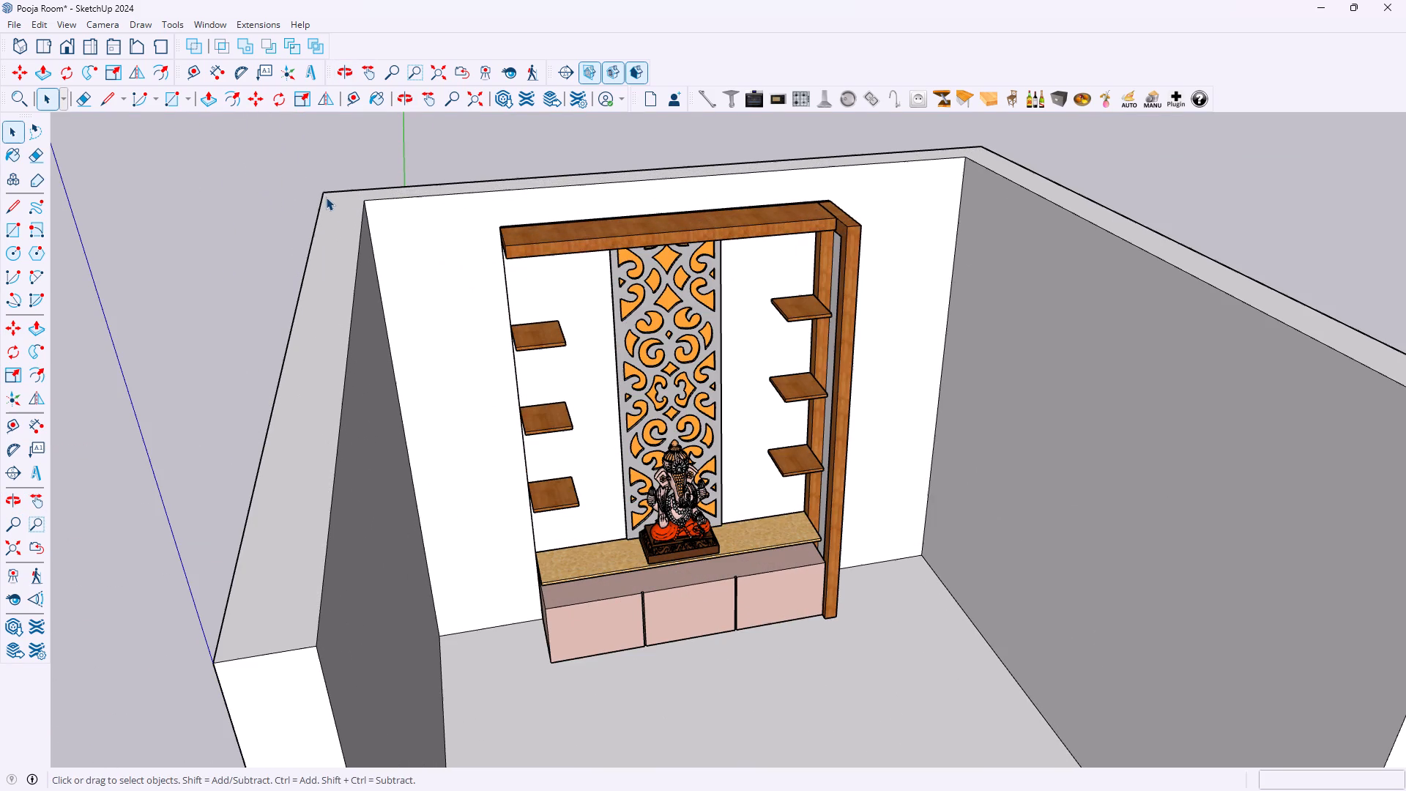
{"action": "key", "text": "r"}
{"action": "left_click", "coordinate": [323, 192]}
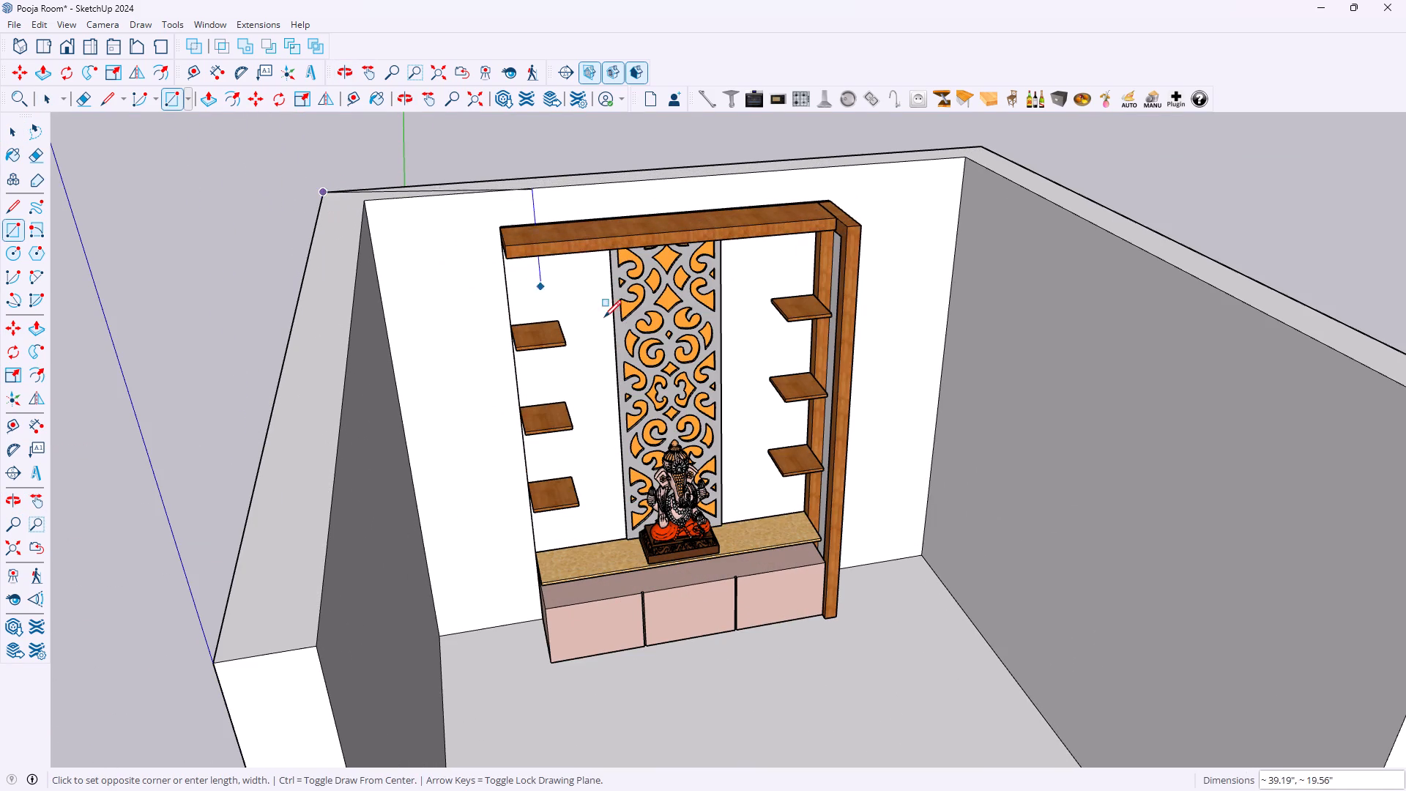
{"action": "scroll", "coordinate": [597, 315], "scroll_direction": "down", "scroll_amount": 8}
{"action": "scroll", "coordinate": [982, 343], "scroll_direction": "up", "scroll_amount": 1}
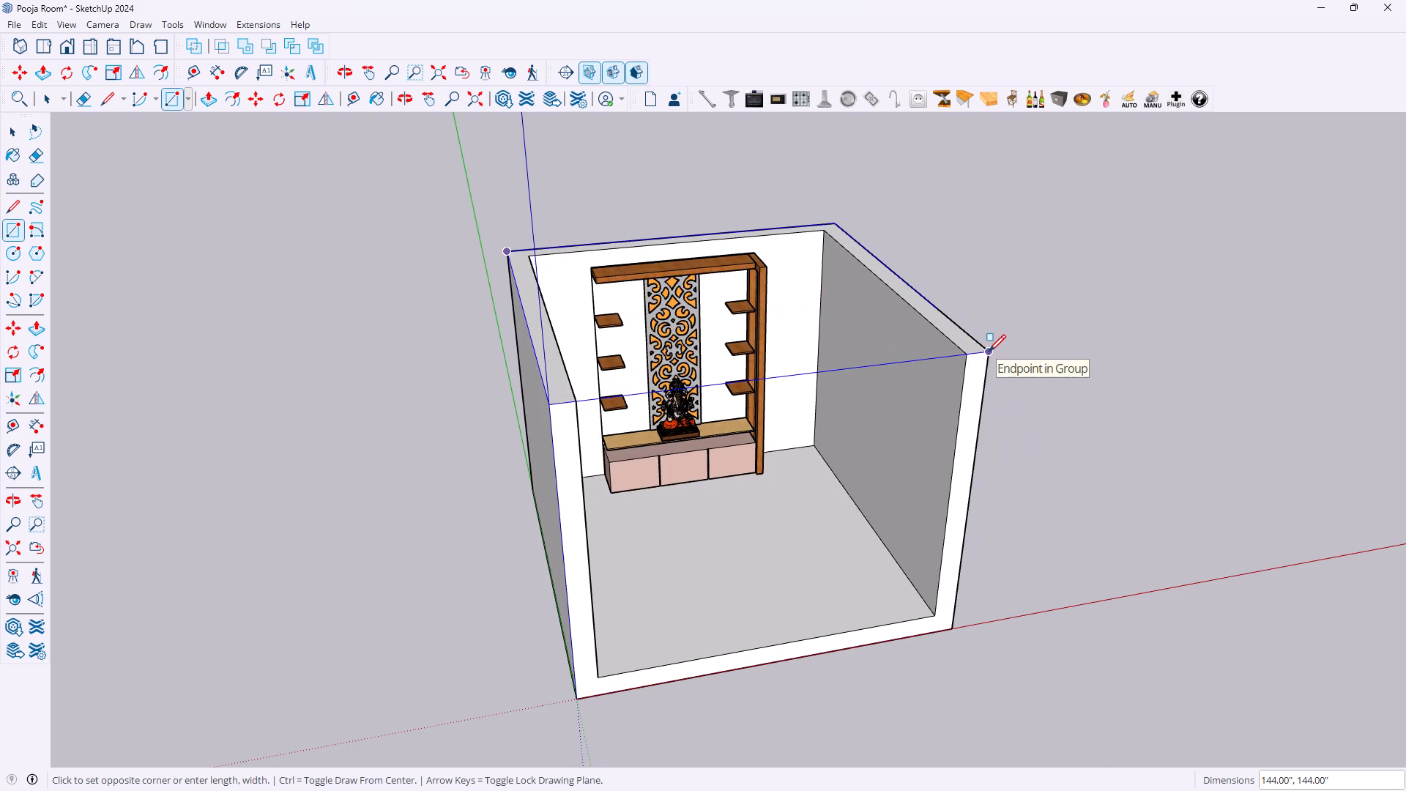
{"action": "left_click", "coordinate": [989, 352]}
Push/Pull the rectangle on top of the walls upward 6" to form the roof slab.
{"action": "key", "text": "space"}
{"action": "left_click", "coordinate": [757, 335]}
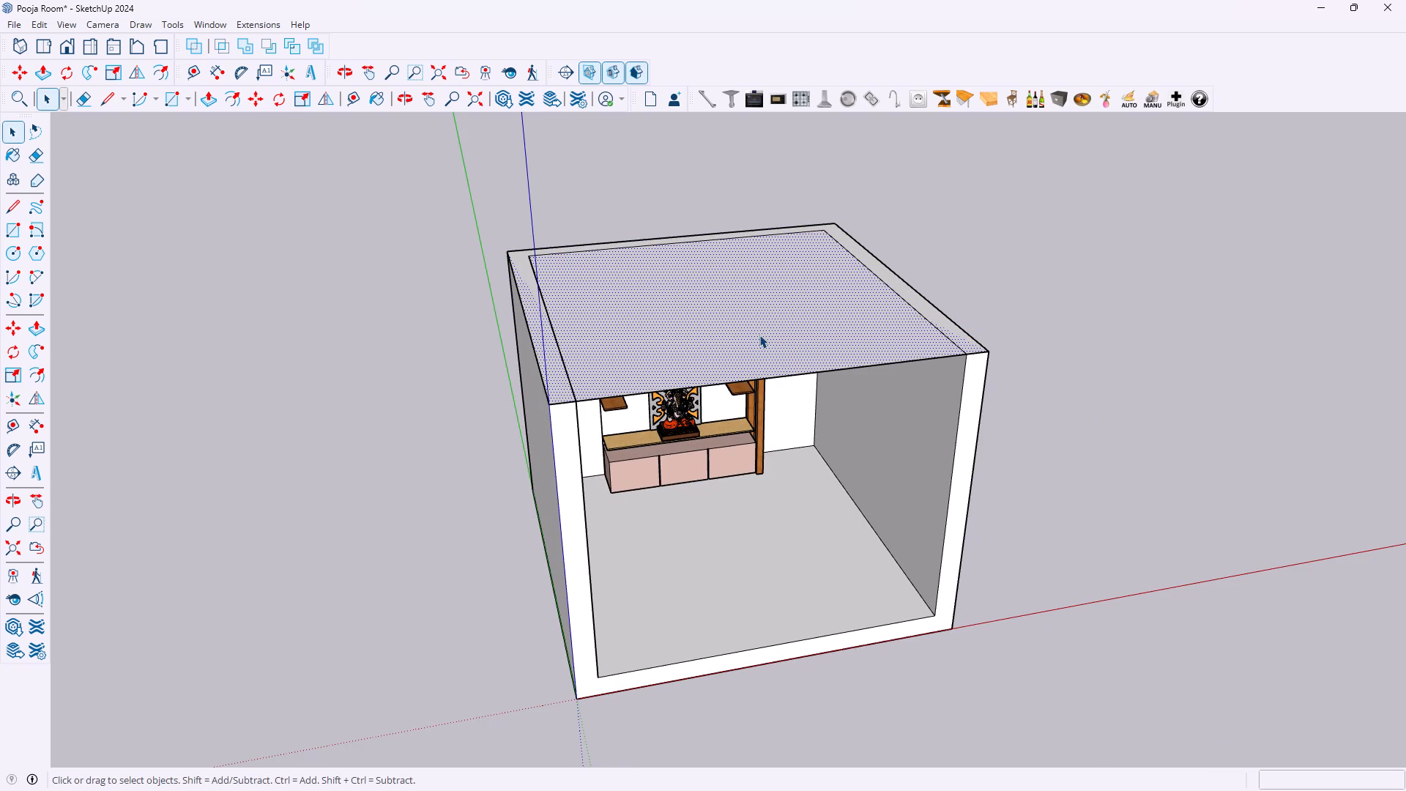
{"action": "key", "text": "p"}
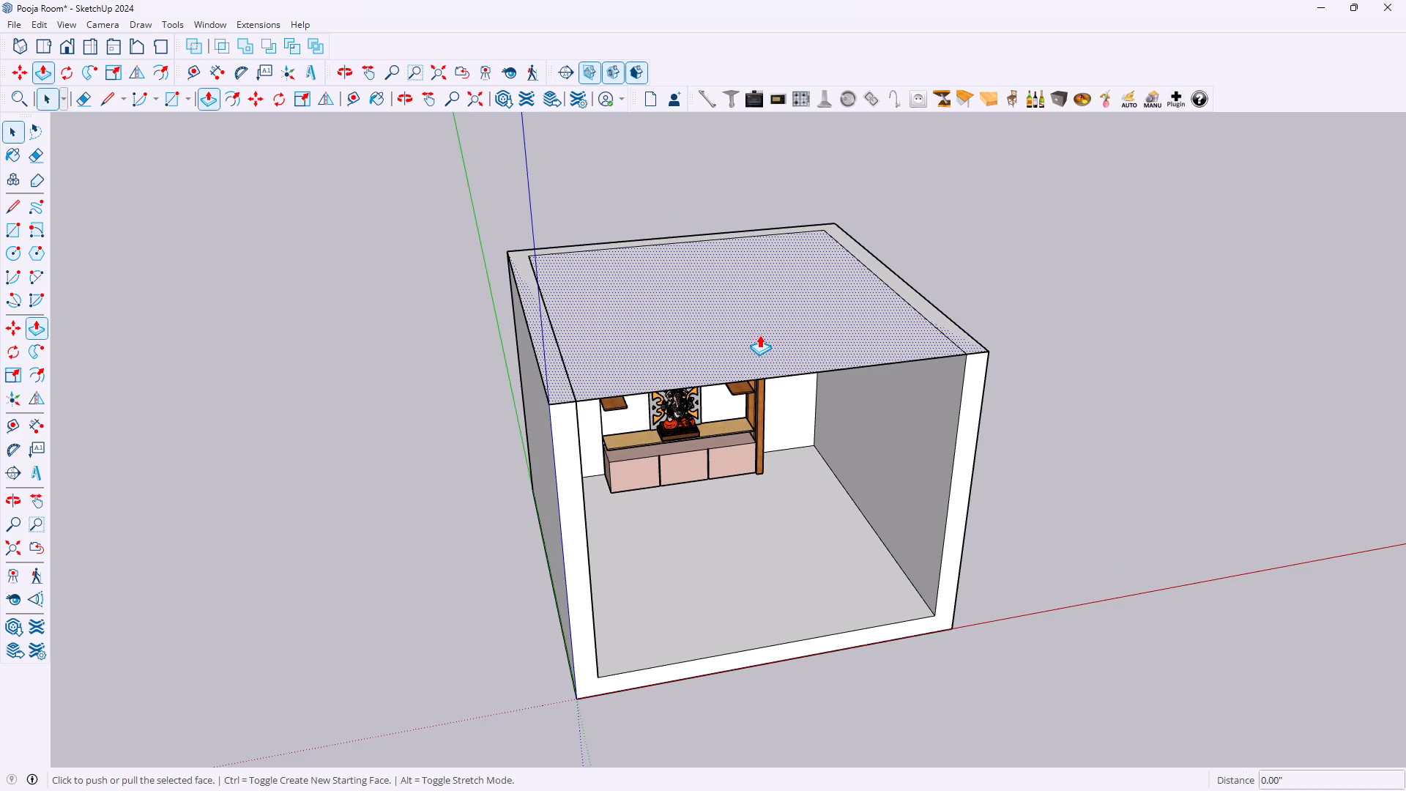
{"action": "left_click", "coordinate": [759, 335]}
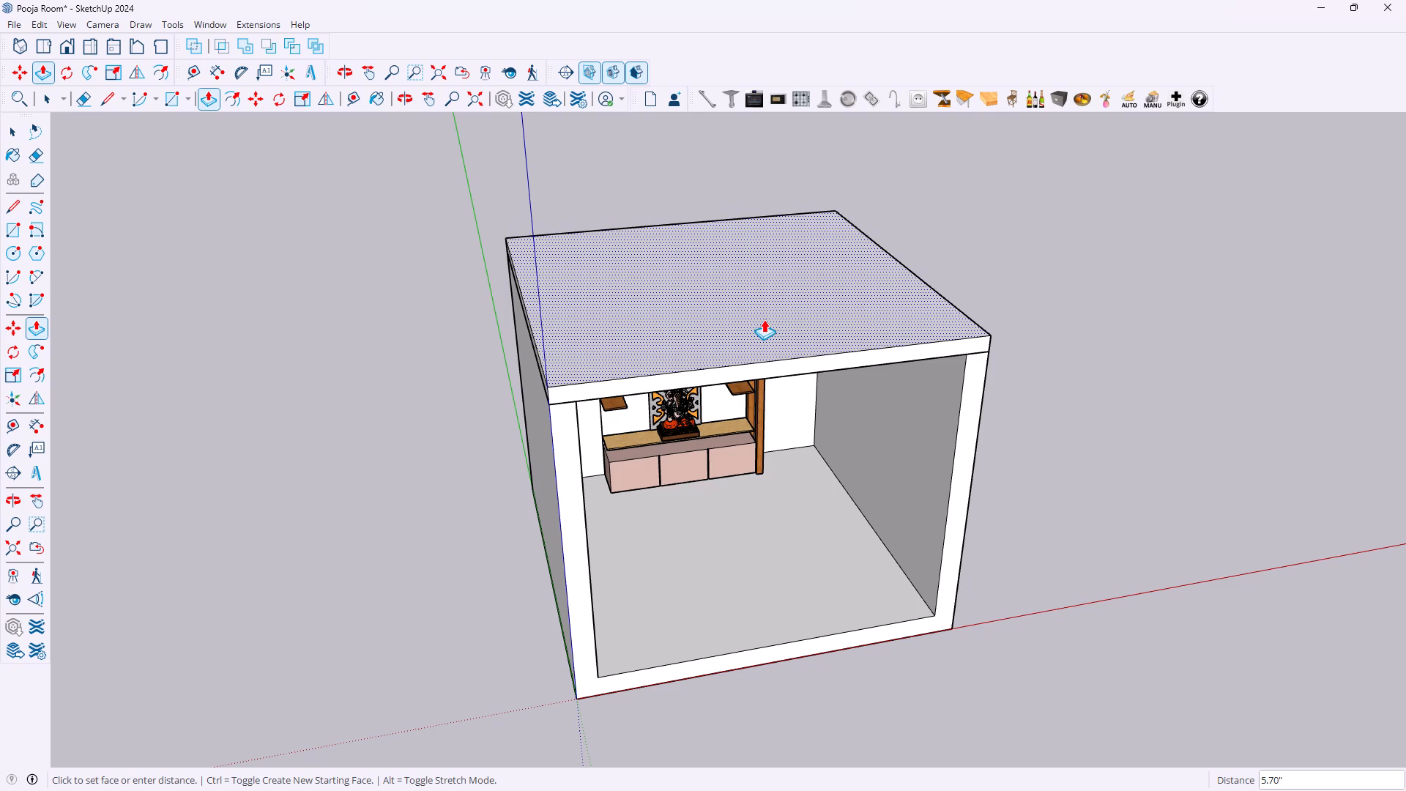
{"action": "key", "text": "6"}
{"action": "key", "text": "Return"}
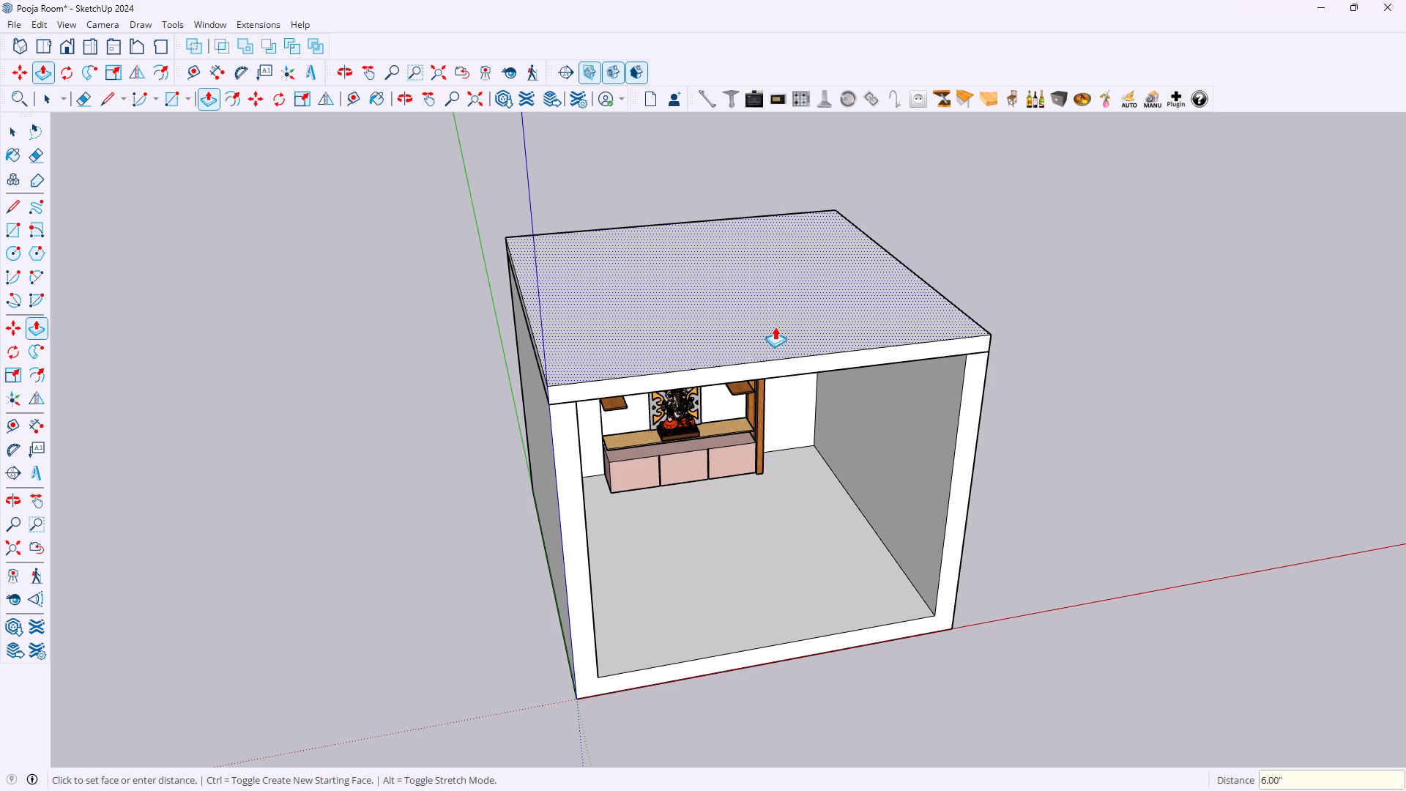
Examine the roofed room from the open front, including how the pooja unit sits against the back wall.
{"action": "middle_click_drag", "start_coordinate": [822, 360], "coordinate": [698, 245]}
{"action": "scroll", "coordinate": [686, 324], "scroll_direction": "up", "scroll_amount": 2}
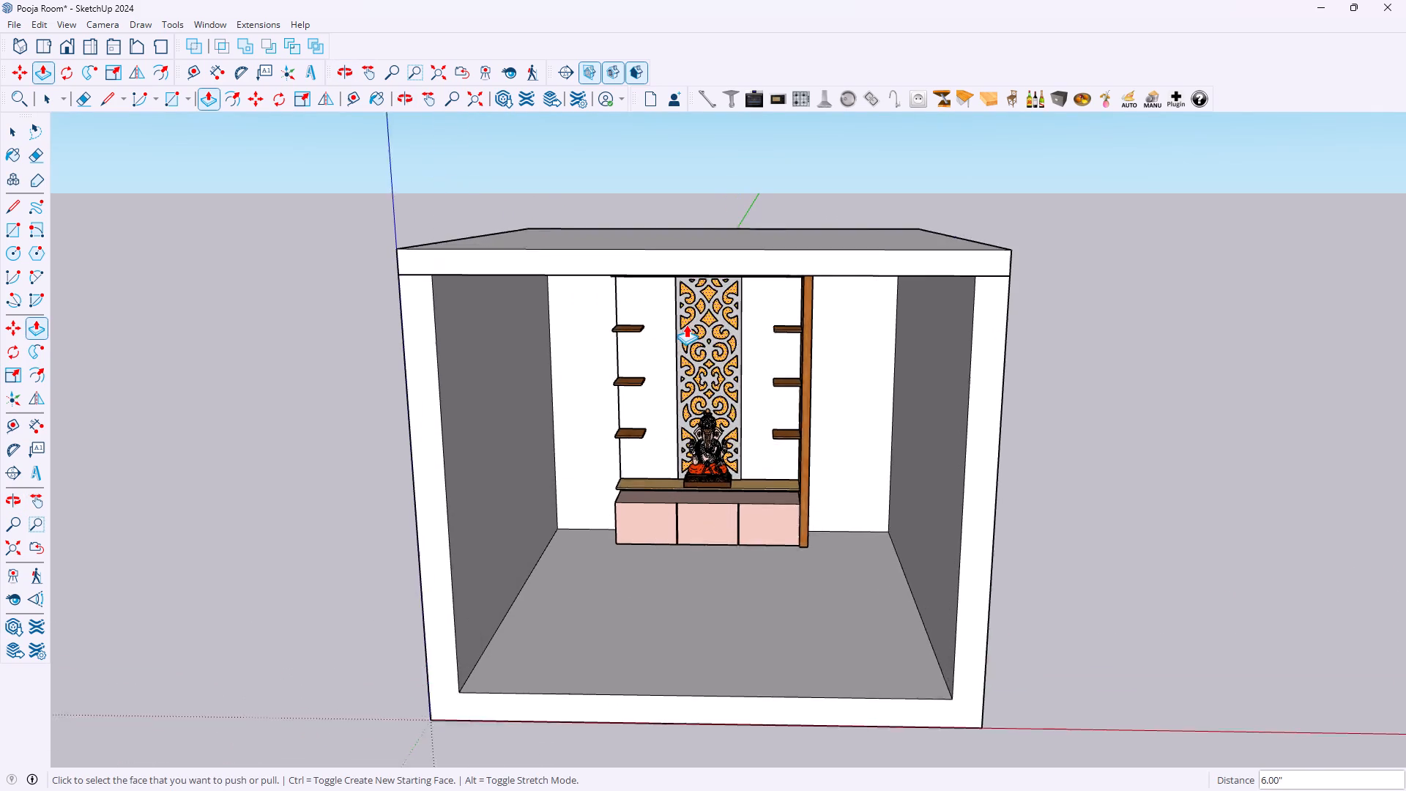
{"action": "scroll", "coordinate": [686, 324], "scroll_direction": "up", "scroll_amount": 1}
{"action": "middle_click_drag", "start_coordinate": [669, 350], "coordinate": [680, 302]}
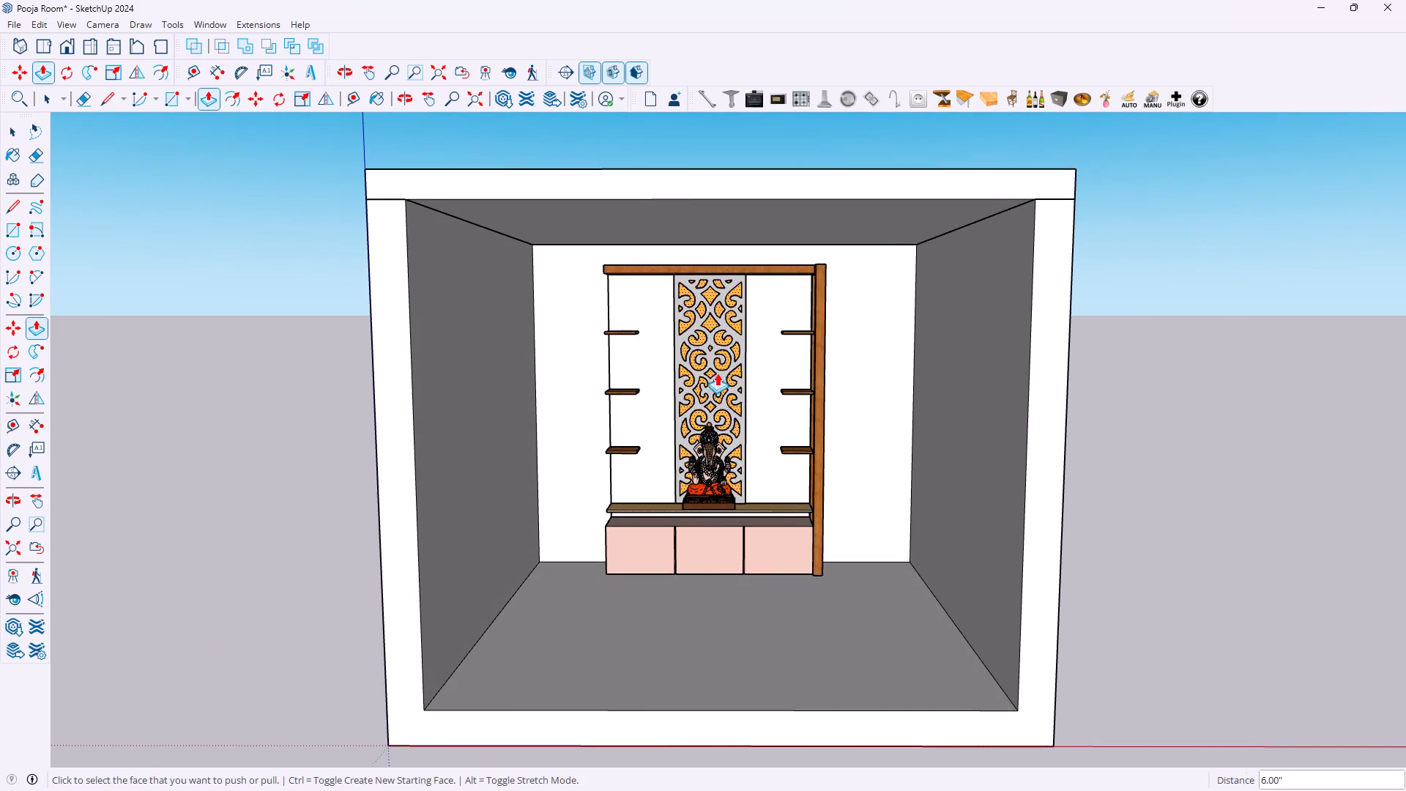
{"action": "scroll", "coordinate": [736, 467], "scroll_direction": "up", "scroll_amount": 3}
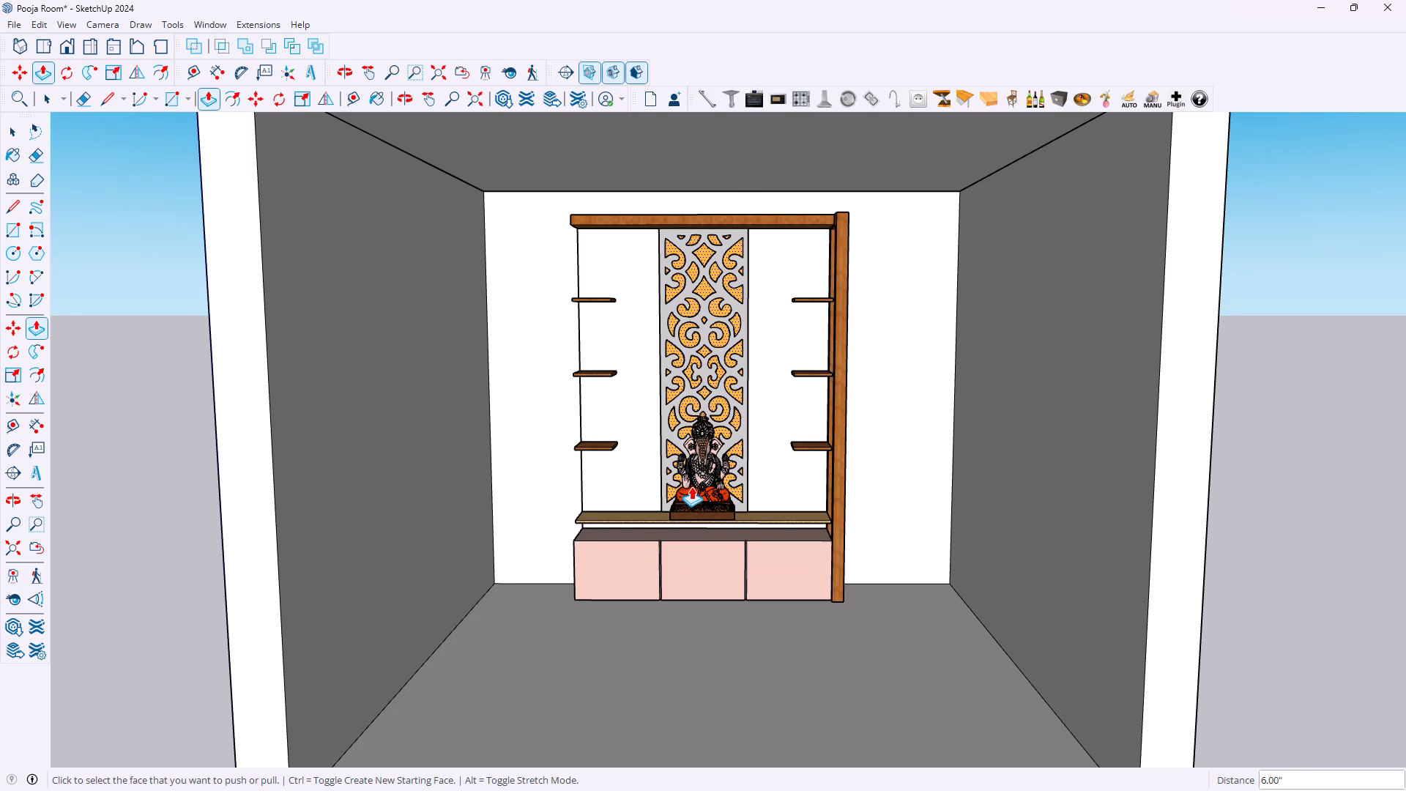
{"action": "key", "text": "space"}
{"action": "scroll", "coordinate": [813, 516], "scroll_direction": "up", "scroll_amount": 1}
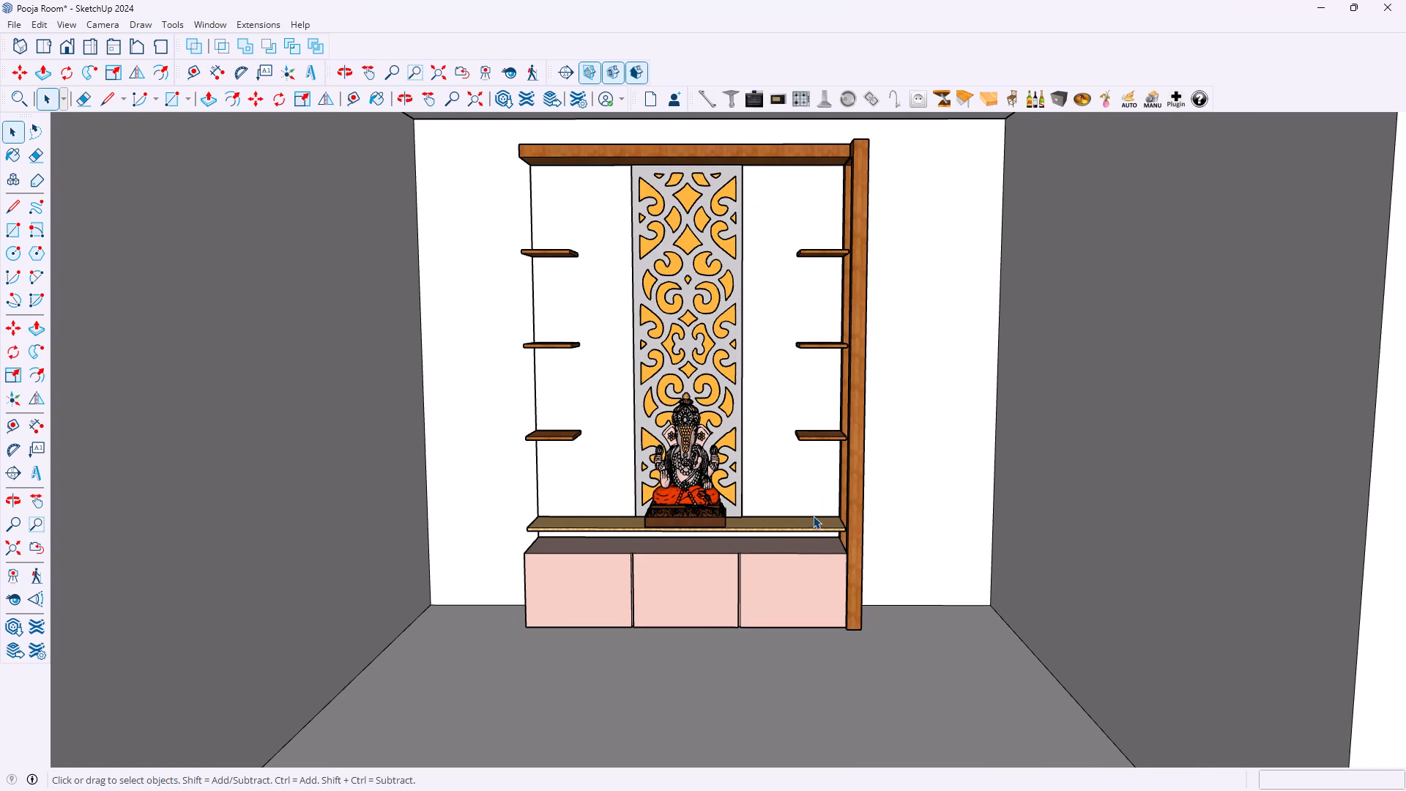
{"action": "scroll", "coordinate": [630, 455], "scroll_direction": "down", "scroll_amount": 1}
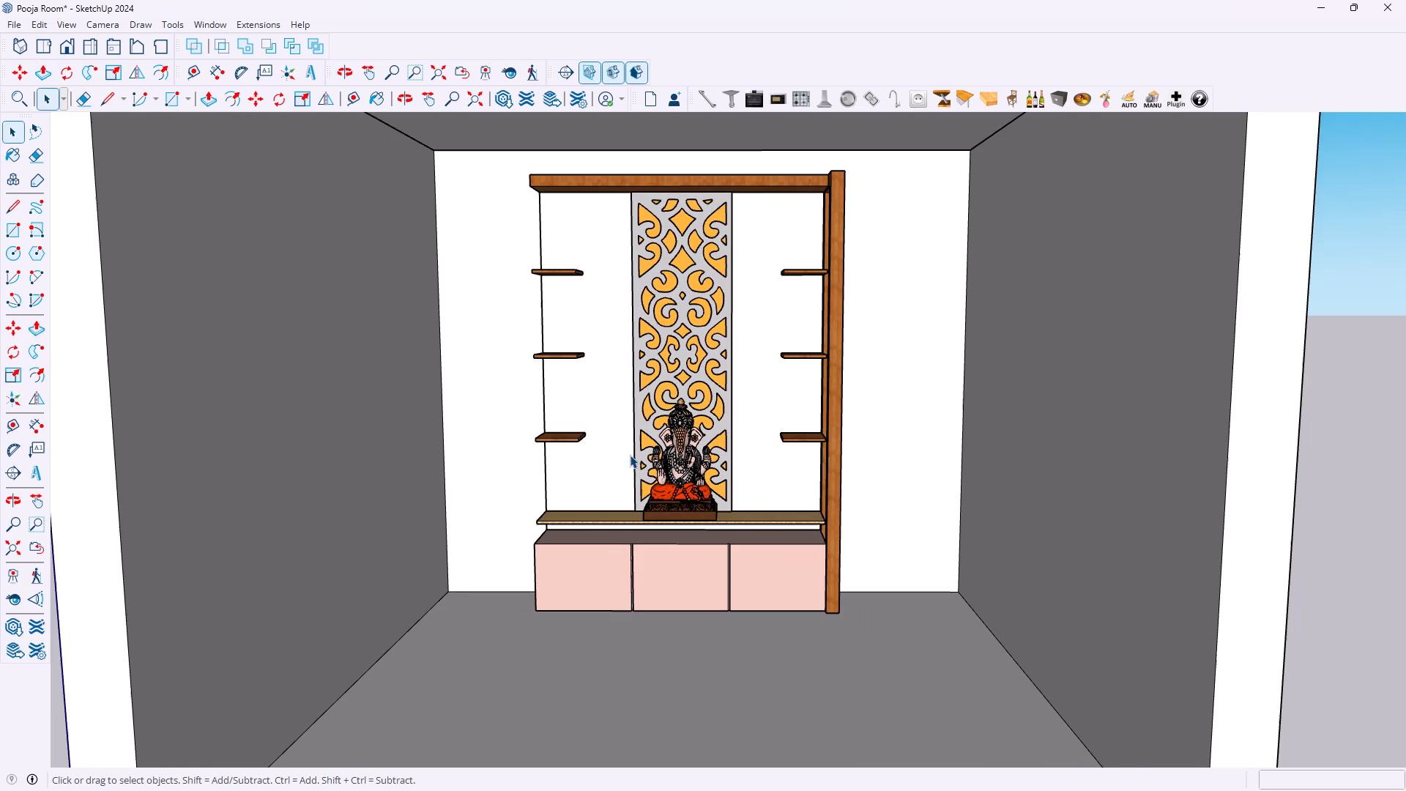
{"action": "scroll", "coordinate": [635, 426], "scroll_direction": "up", "scroll_amount": 1}
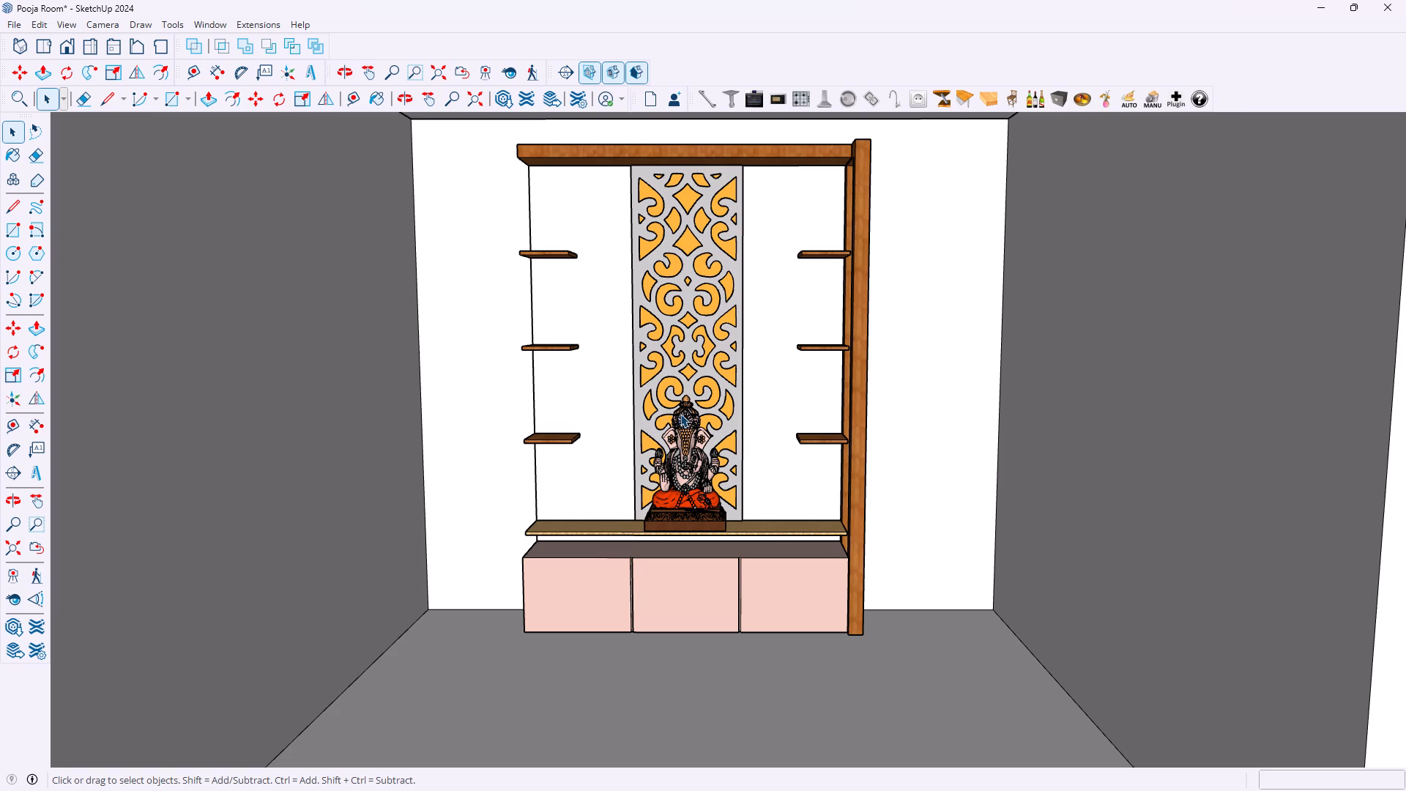
{"action": "middle_click_drag", "start_coordinate": [697, 453], "coordinate": [702, 428]}
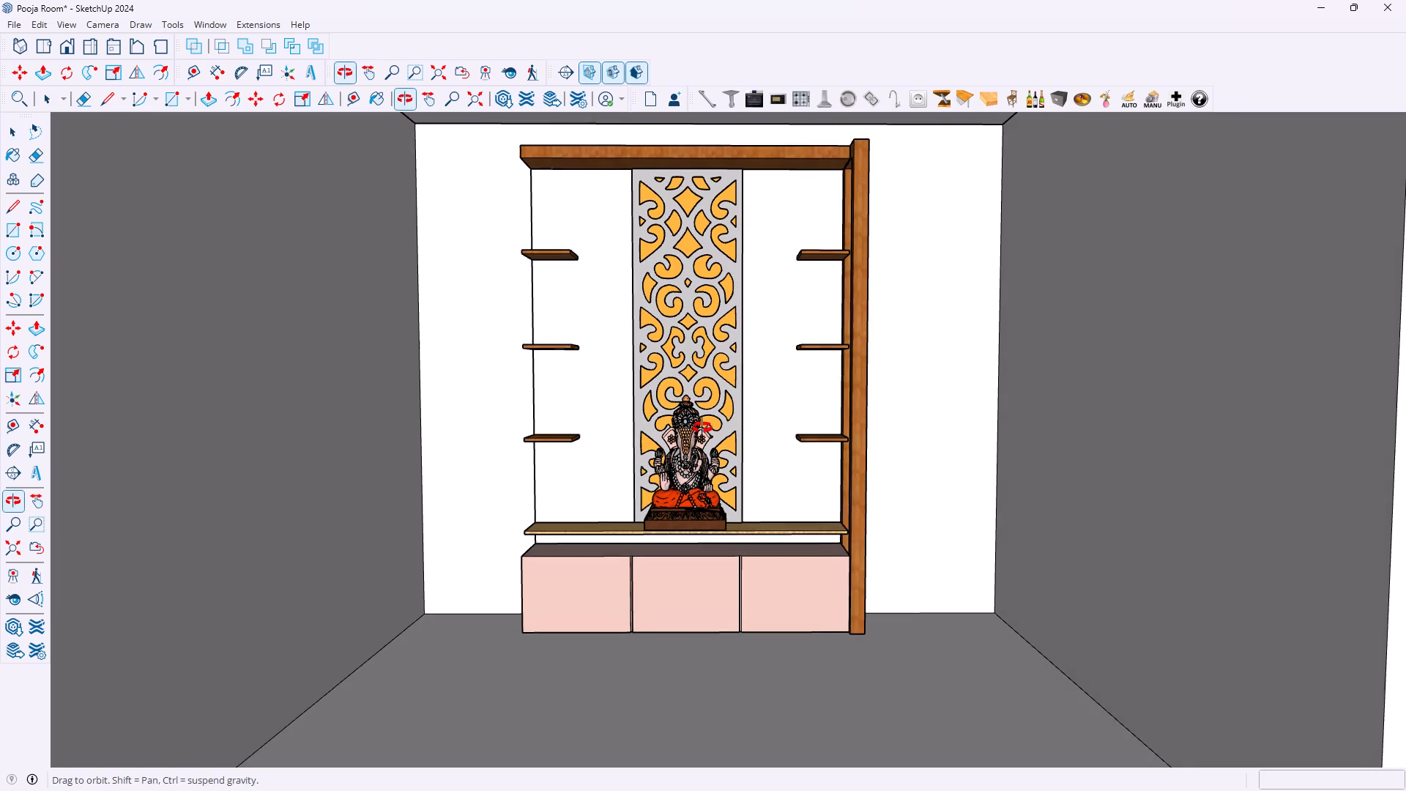
{"action": "middle_click_drag", "start_coordinate": [702, 428], "coordinate": [701, 431]}
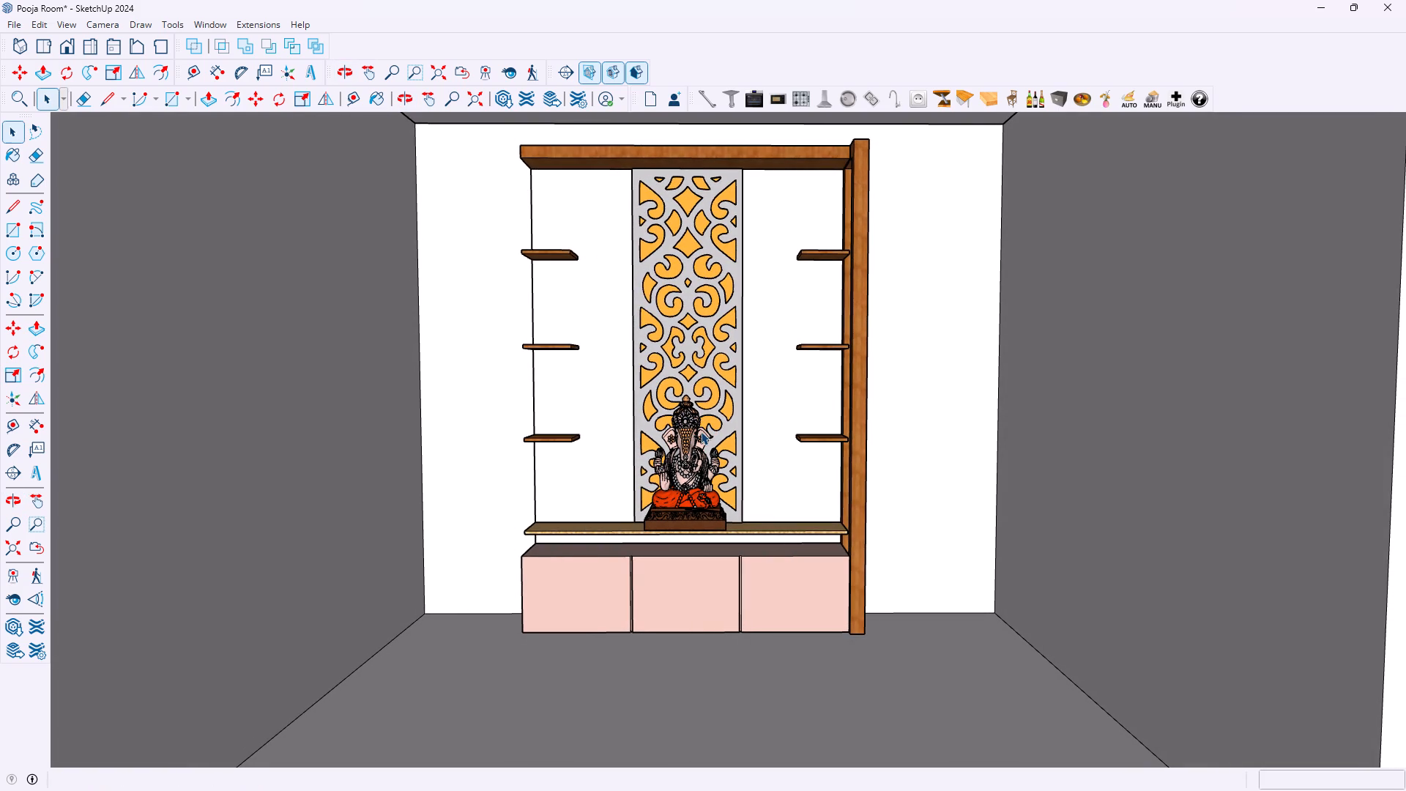
{"action": "scroll", "coordinate": [701, 431], "scroll_direction": "down", "scroll_amount": 7}
{"action": "scroll", "coordinate": [702, 431], "scroll_direction": "up", "scroll_amount": 2}
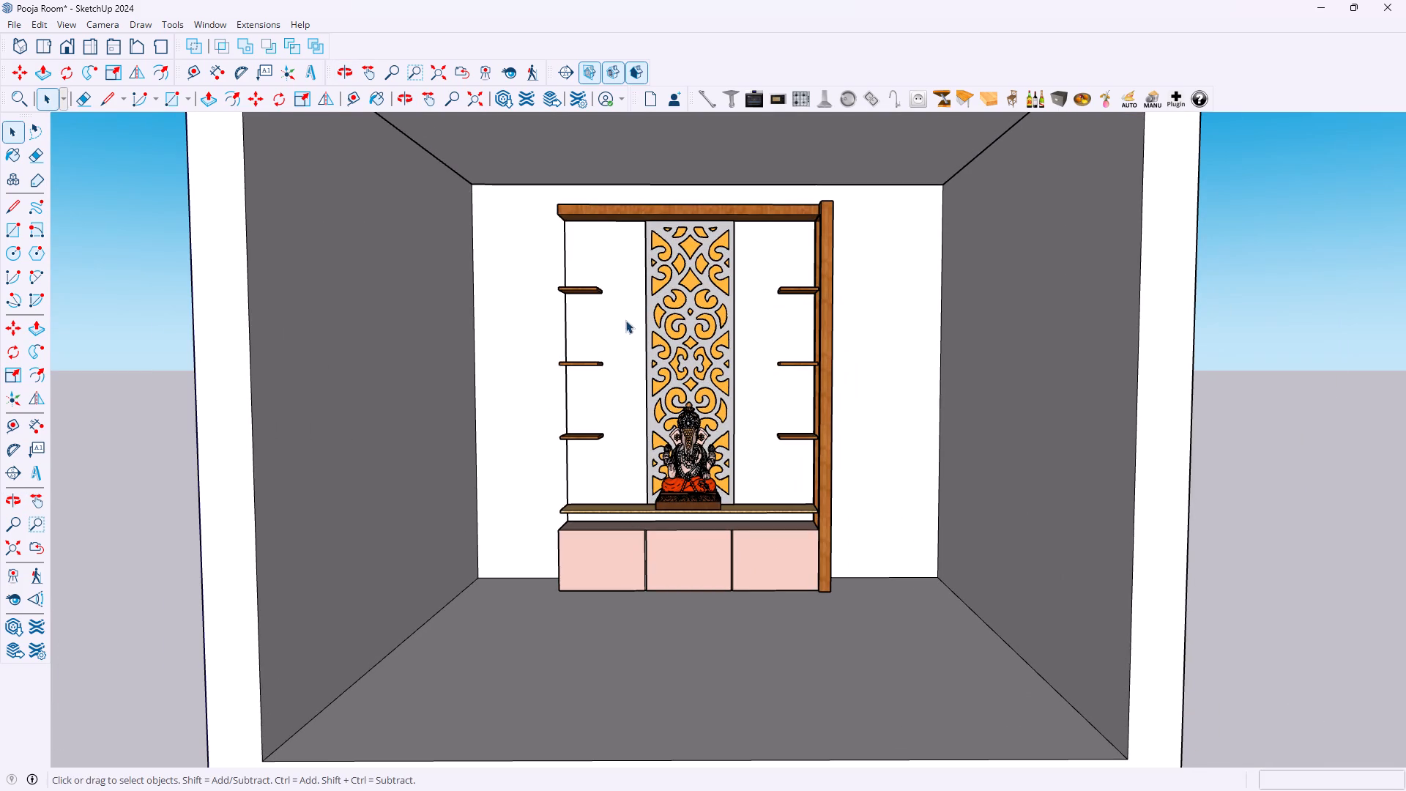
Open the room group and paint the inner faces of both side walls and the back wall with Tile Hexagon White.
{"action": "triple_click", "coordinate": [384, 422]}
{"action": "left_click", "coordinate": [382, 422]}
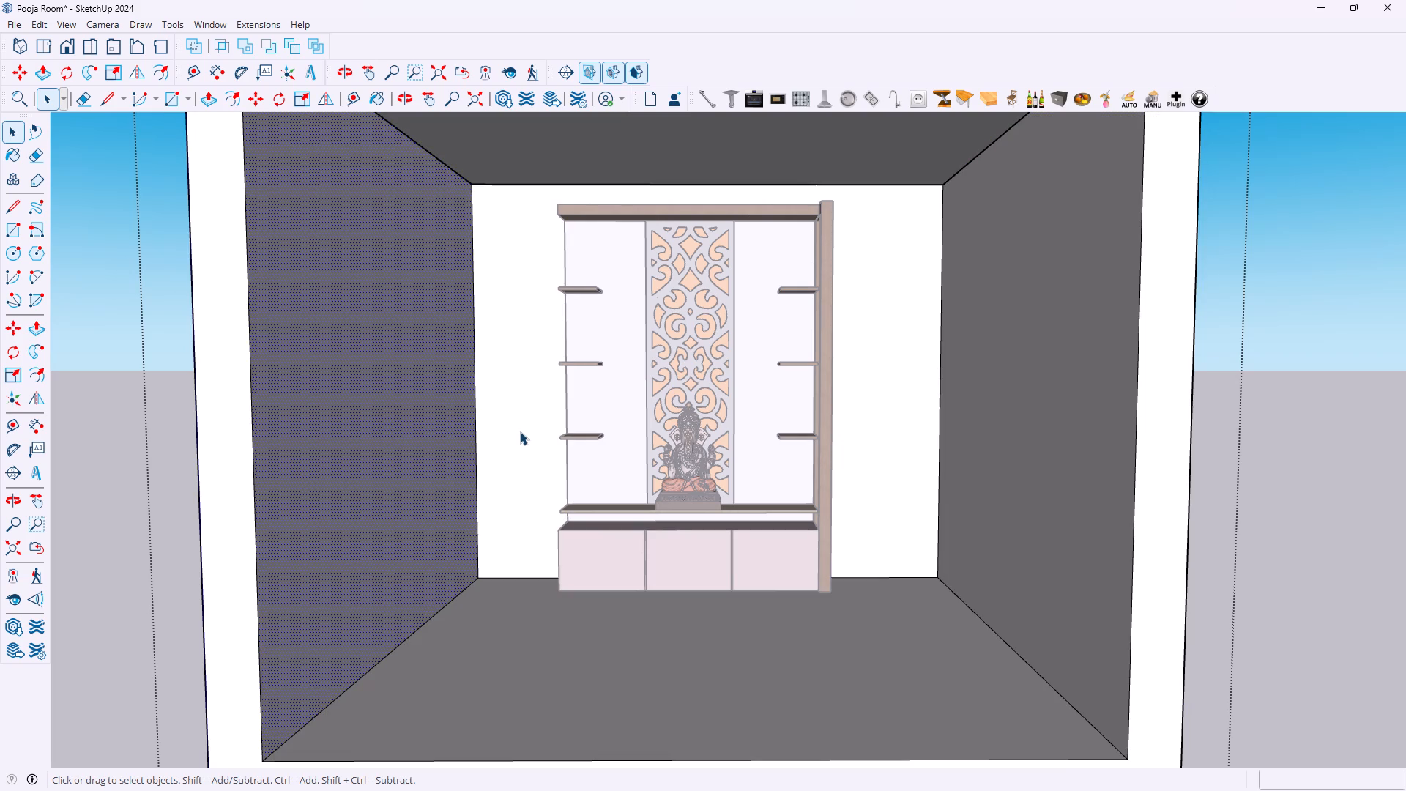
{"action": "key", "text": "b"}
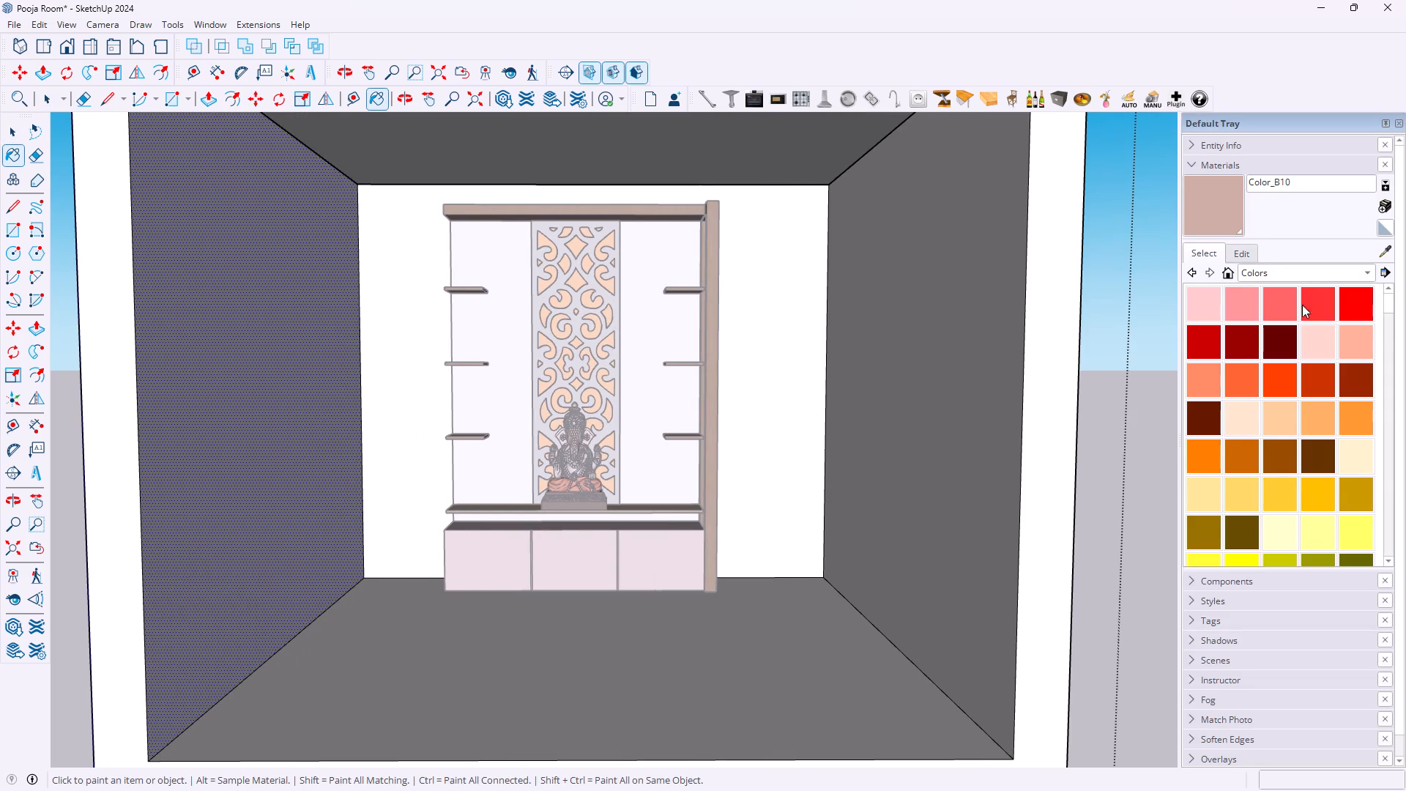
{"action": "scroll", "coordinate": [1276, 431], "scroll_direction": "down", "scroll_amount": 14}
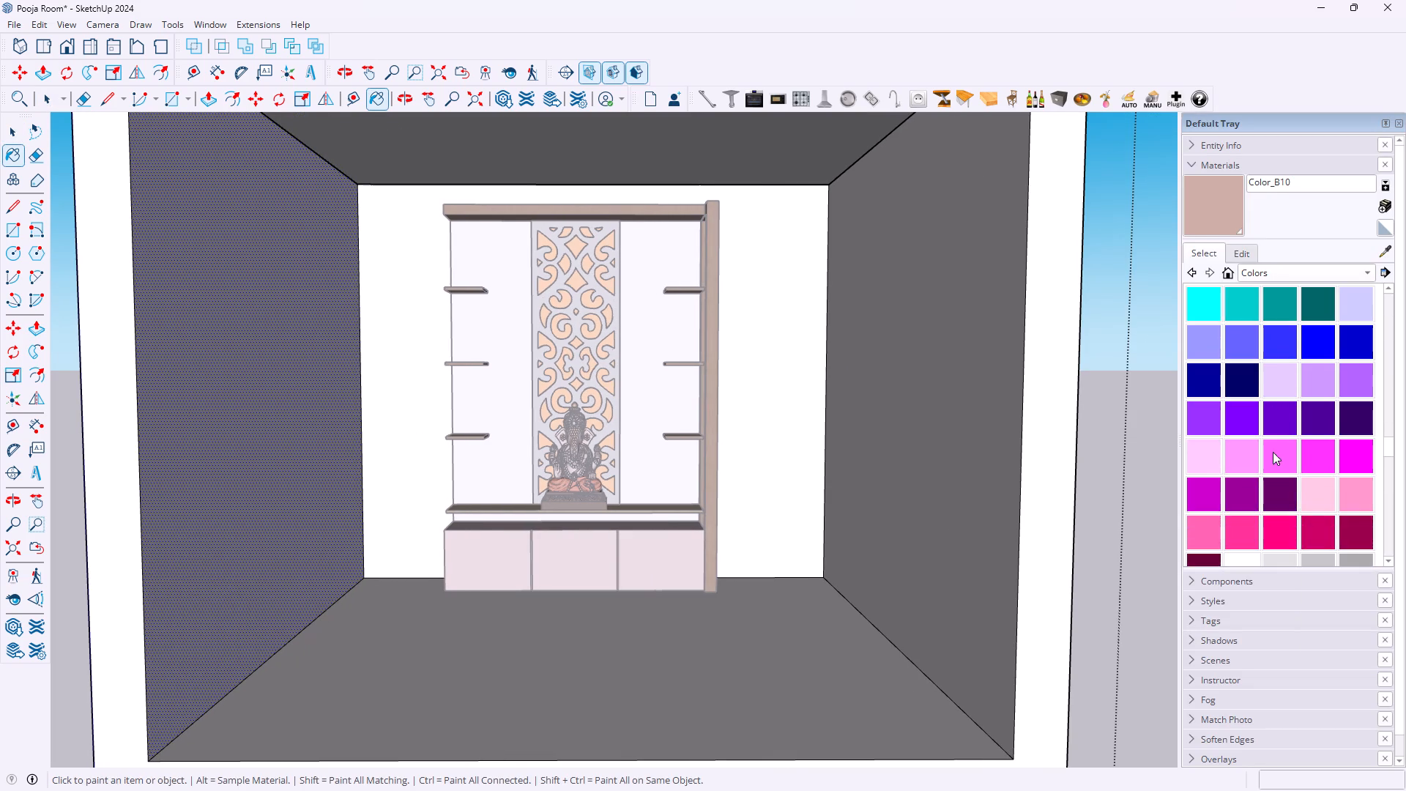
{"action": "left_click", "coordinate": [1278, 277]}
{"action": "left_click", "coordinate": [1214, 381]}
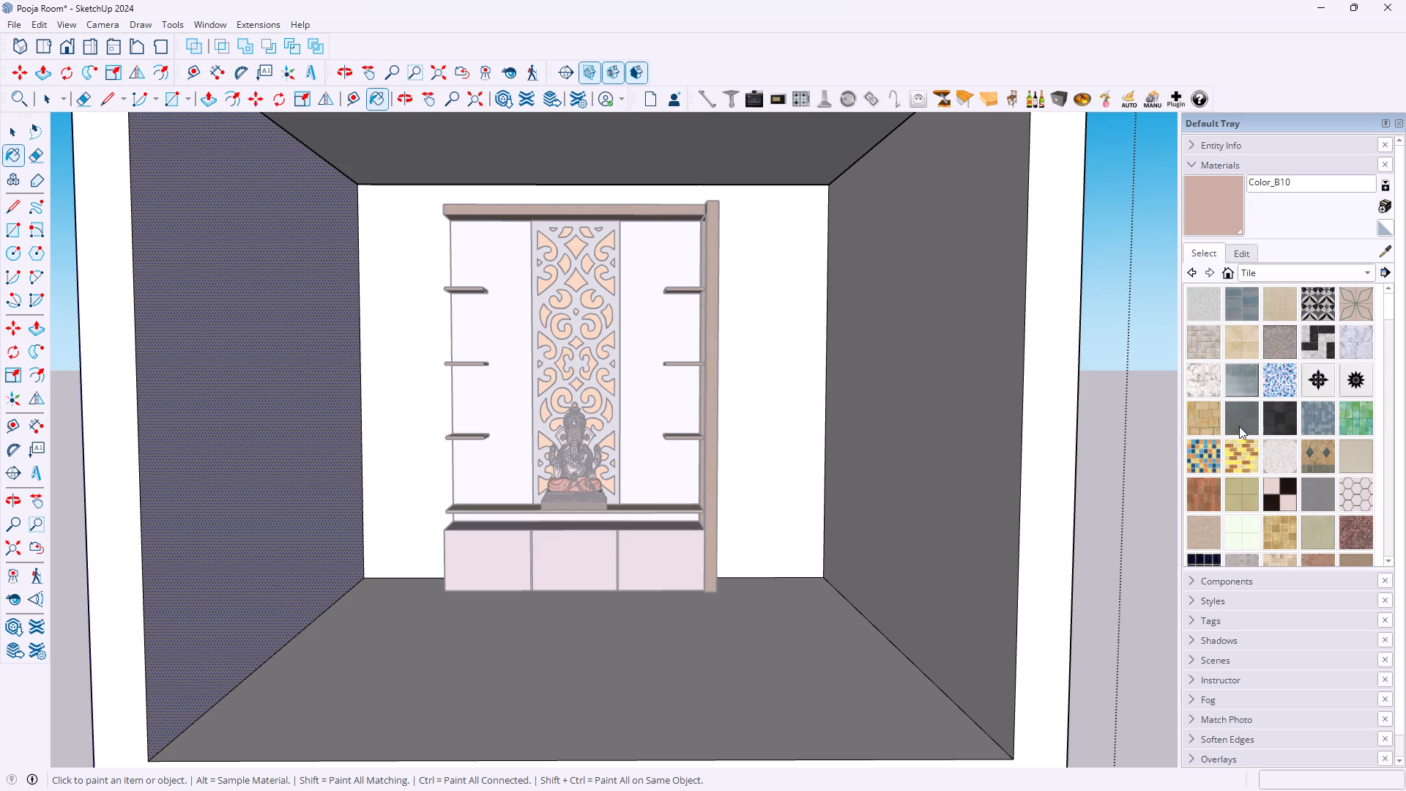
{"action": "scroll", "coordinate": [1243, 464], "scroll_direction": "down", "scroll_amount": 2}
{"action": "left_click", "coordinate": [1366, 456]}
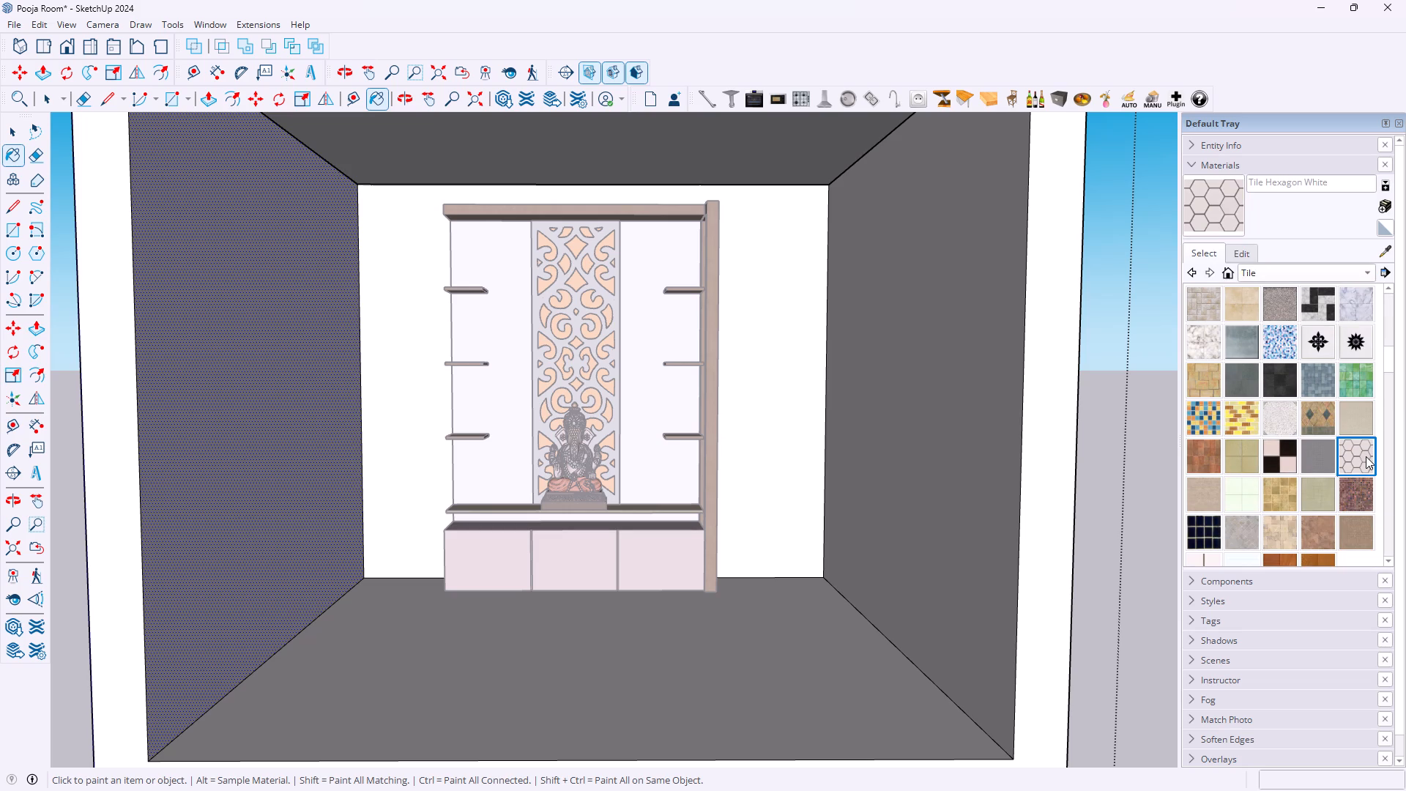
{"action": "scroll", "coordinate": [1283, 454], "scroll_direction": "down", "scroll_amount": 2}
{"action": "left_click", "coordinate": [280, 456]}
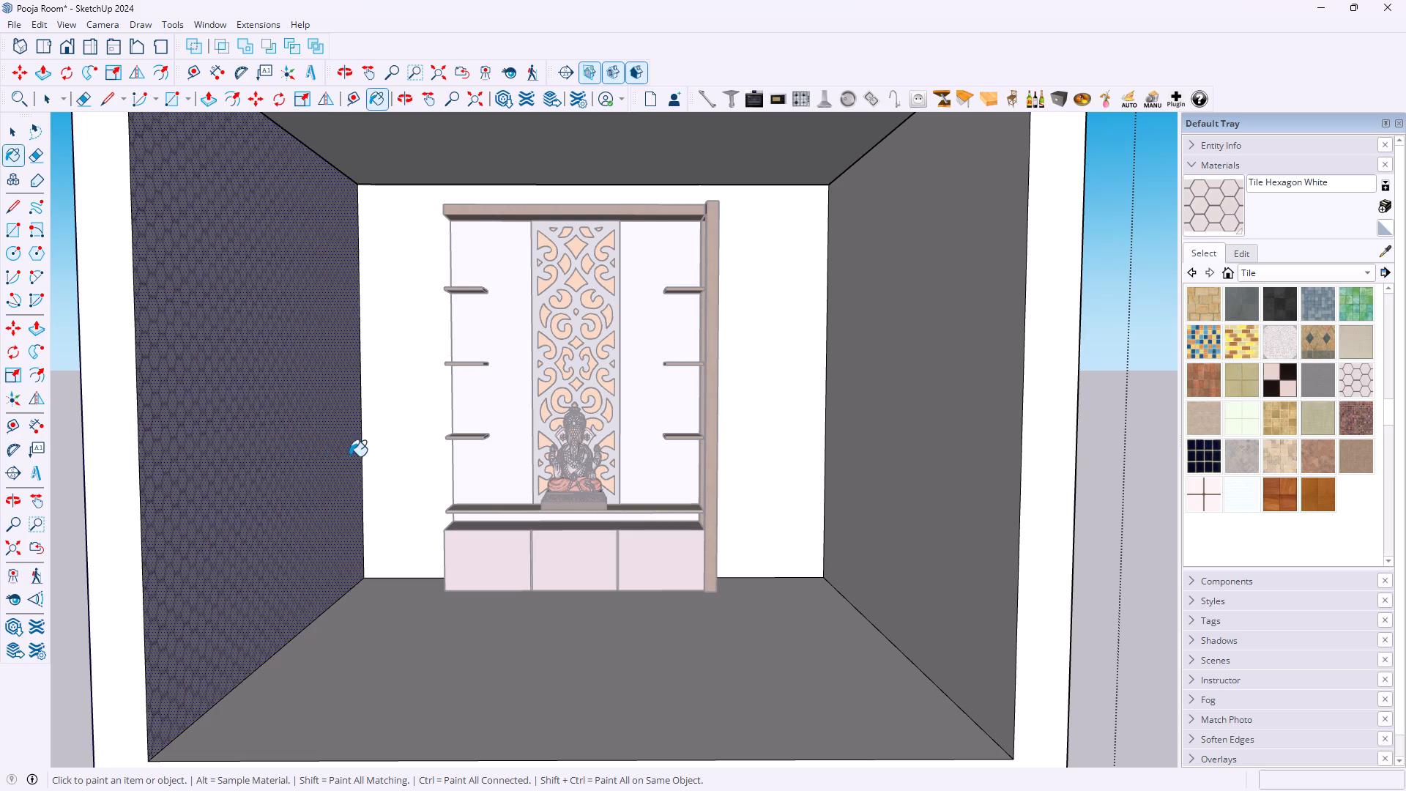
{"action": "left_click", "coordinate": [760, 469]}
{"action": "left_click", "coordinate": [920, 467]}
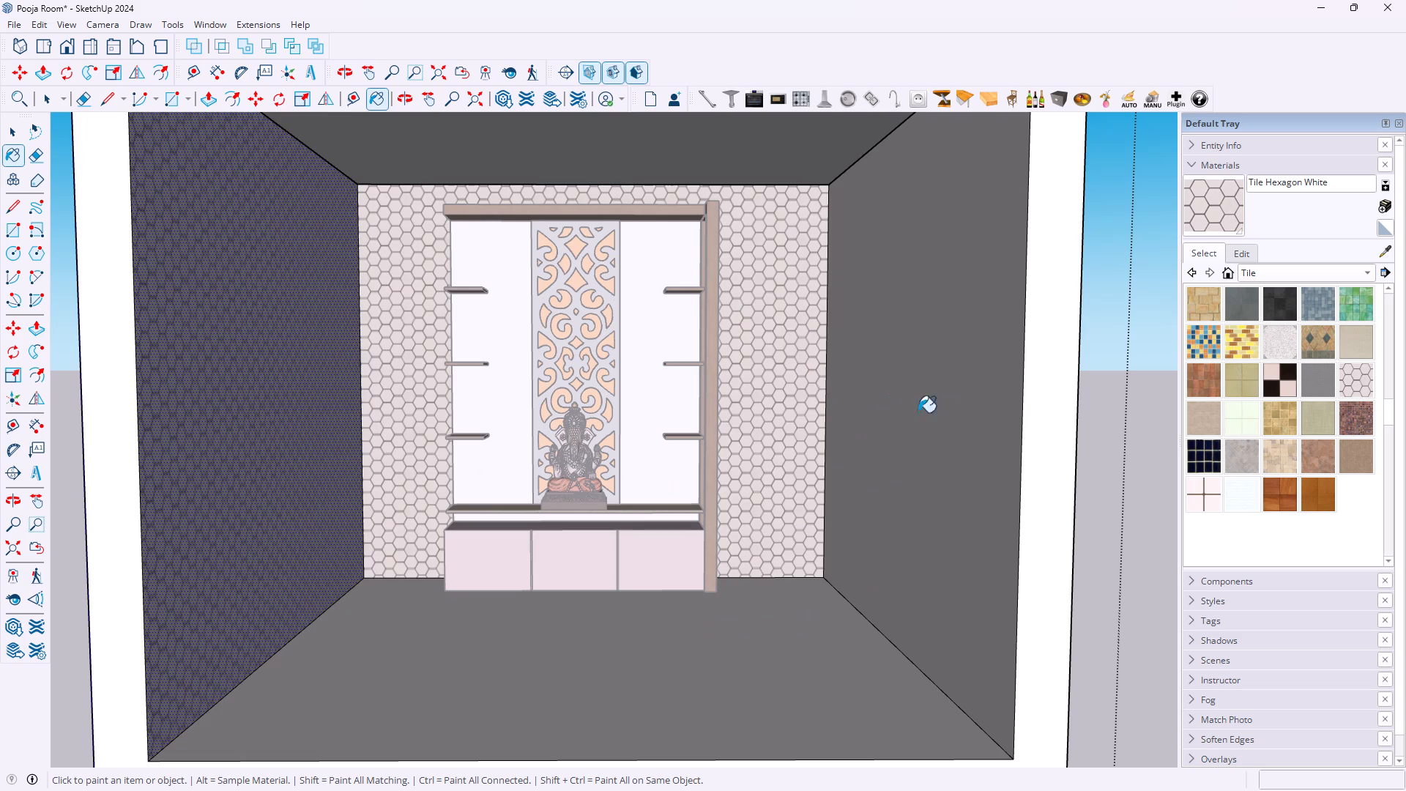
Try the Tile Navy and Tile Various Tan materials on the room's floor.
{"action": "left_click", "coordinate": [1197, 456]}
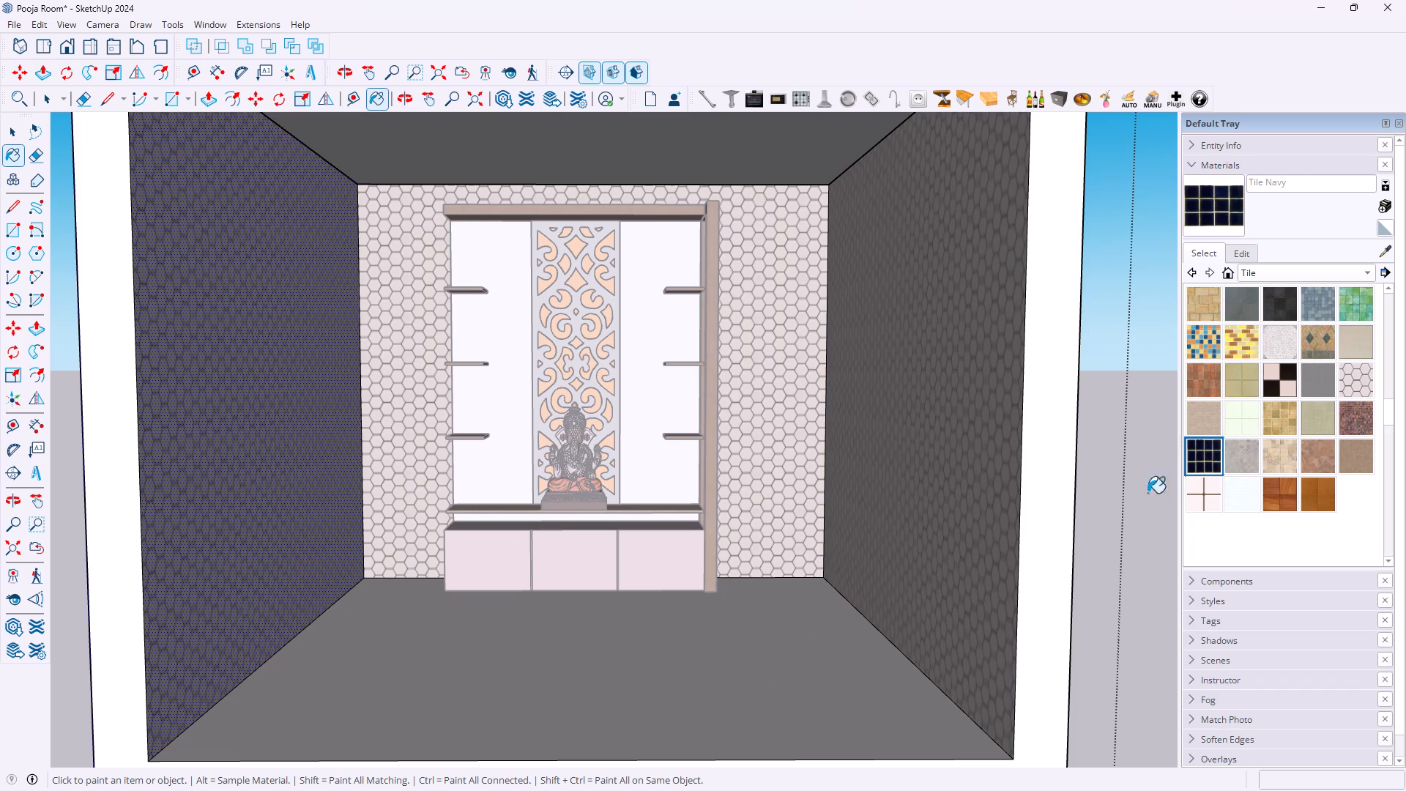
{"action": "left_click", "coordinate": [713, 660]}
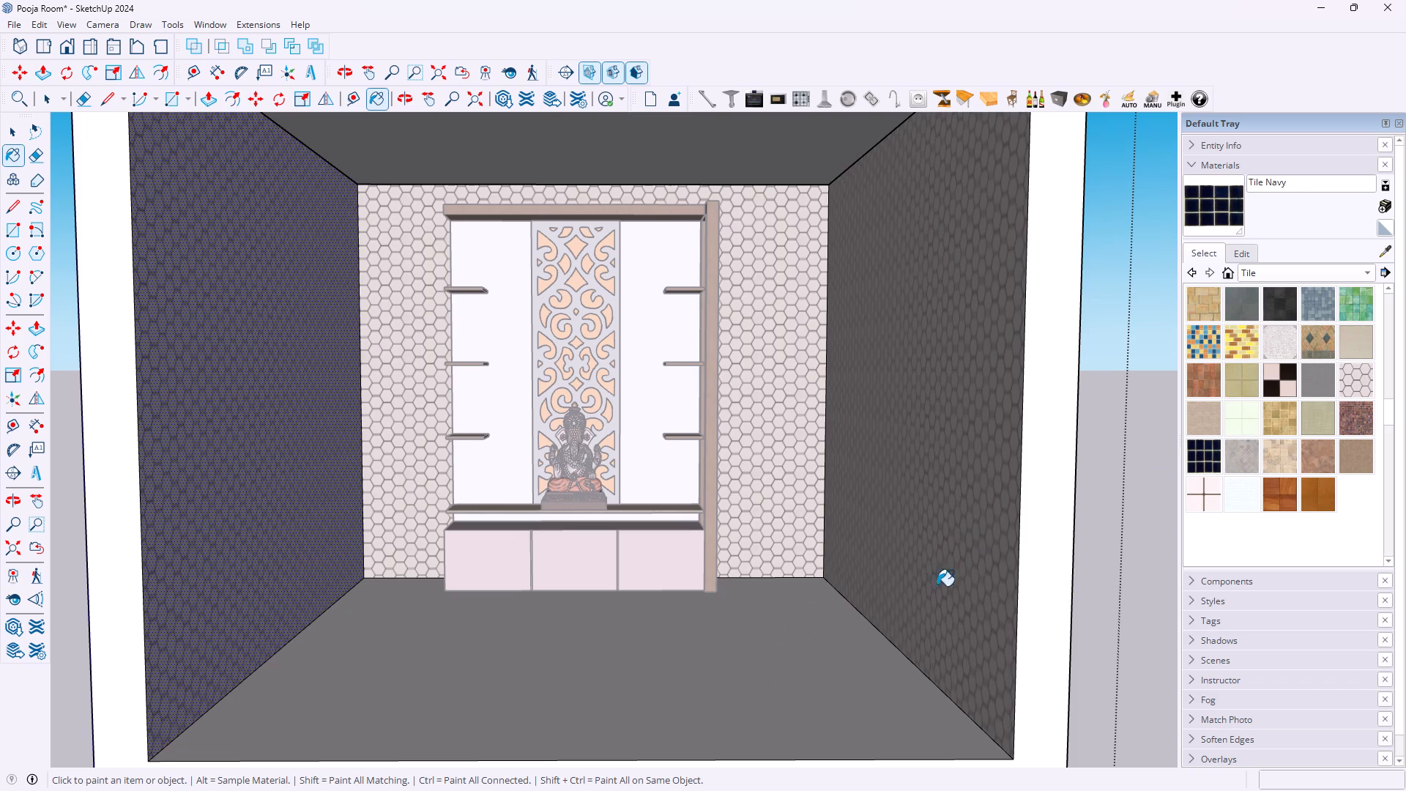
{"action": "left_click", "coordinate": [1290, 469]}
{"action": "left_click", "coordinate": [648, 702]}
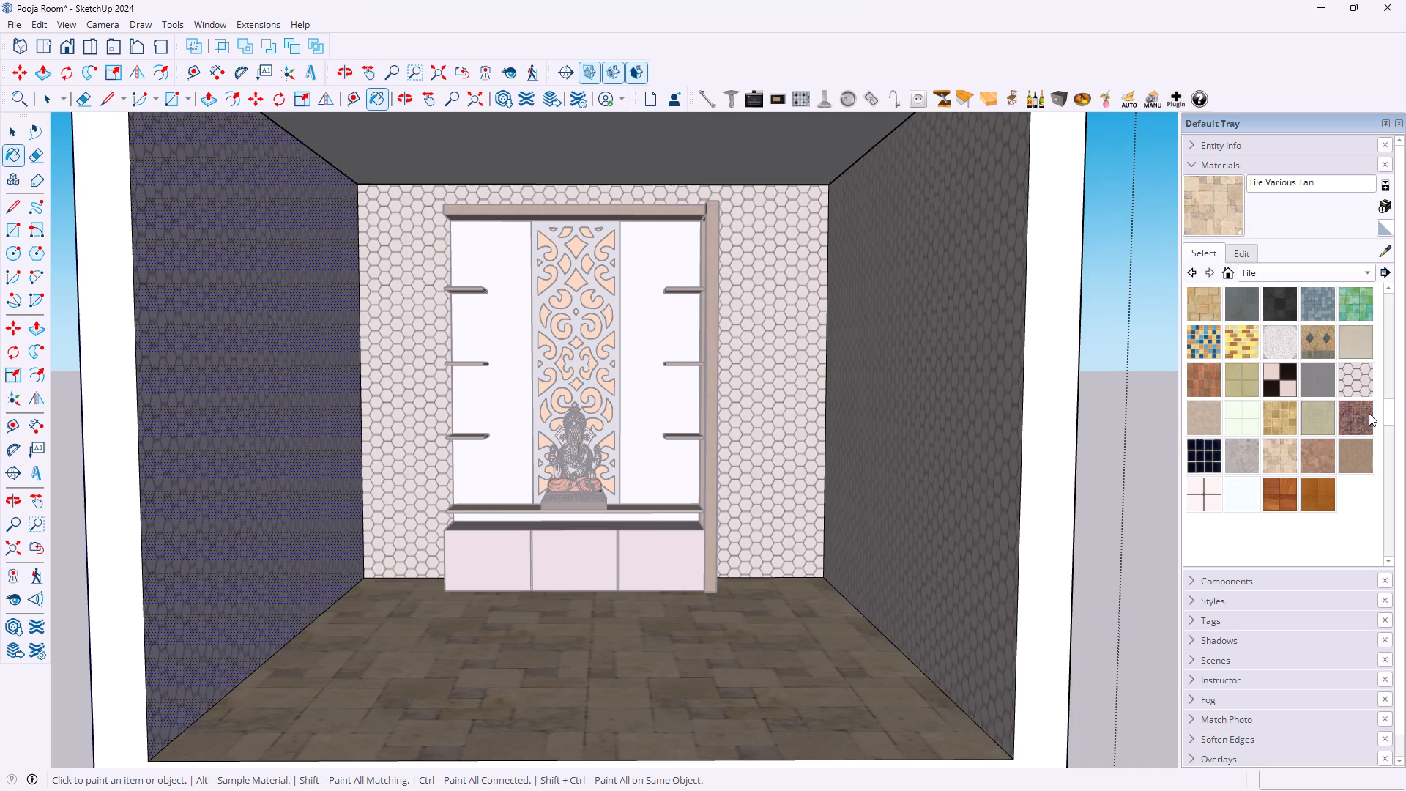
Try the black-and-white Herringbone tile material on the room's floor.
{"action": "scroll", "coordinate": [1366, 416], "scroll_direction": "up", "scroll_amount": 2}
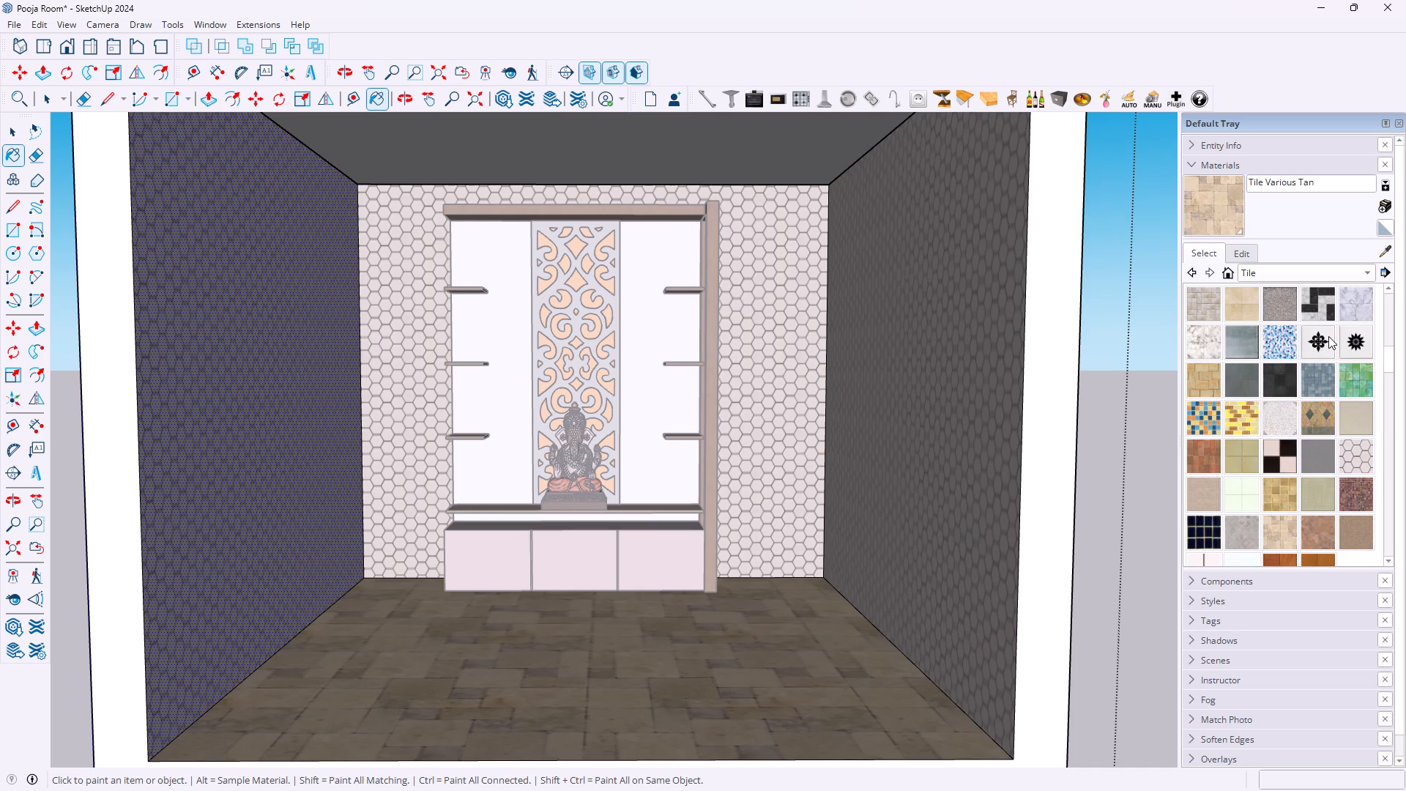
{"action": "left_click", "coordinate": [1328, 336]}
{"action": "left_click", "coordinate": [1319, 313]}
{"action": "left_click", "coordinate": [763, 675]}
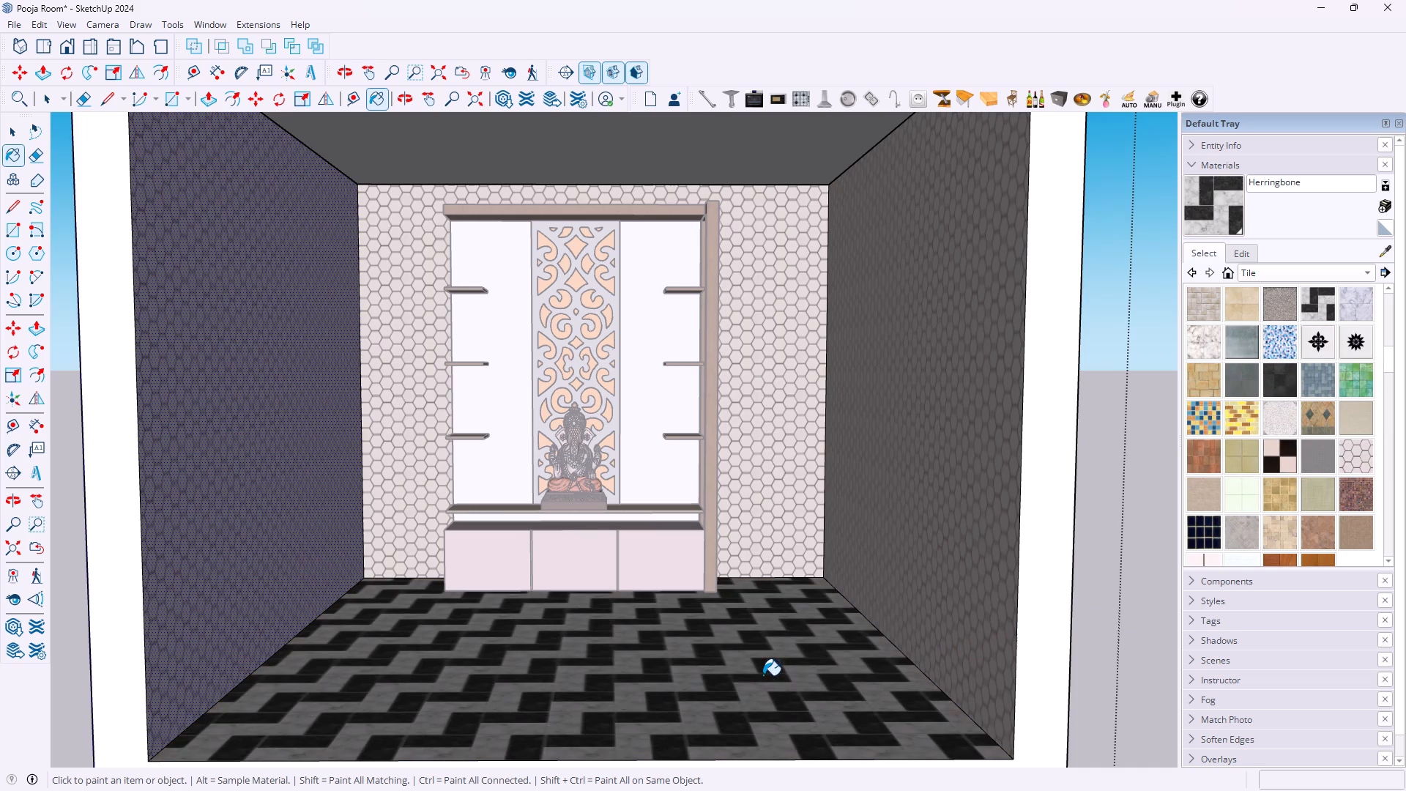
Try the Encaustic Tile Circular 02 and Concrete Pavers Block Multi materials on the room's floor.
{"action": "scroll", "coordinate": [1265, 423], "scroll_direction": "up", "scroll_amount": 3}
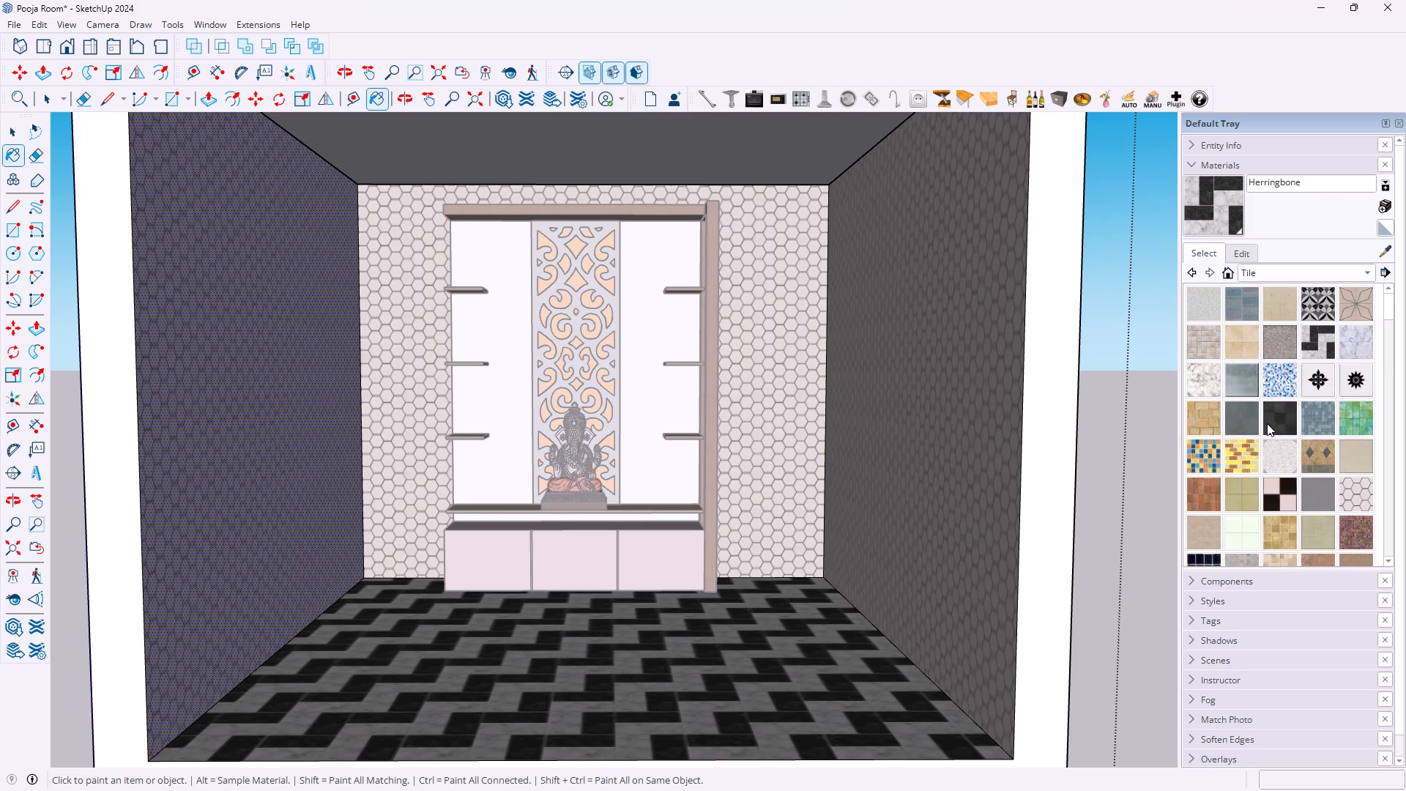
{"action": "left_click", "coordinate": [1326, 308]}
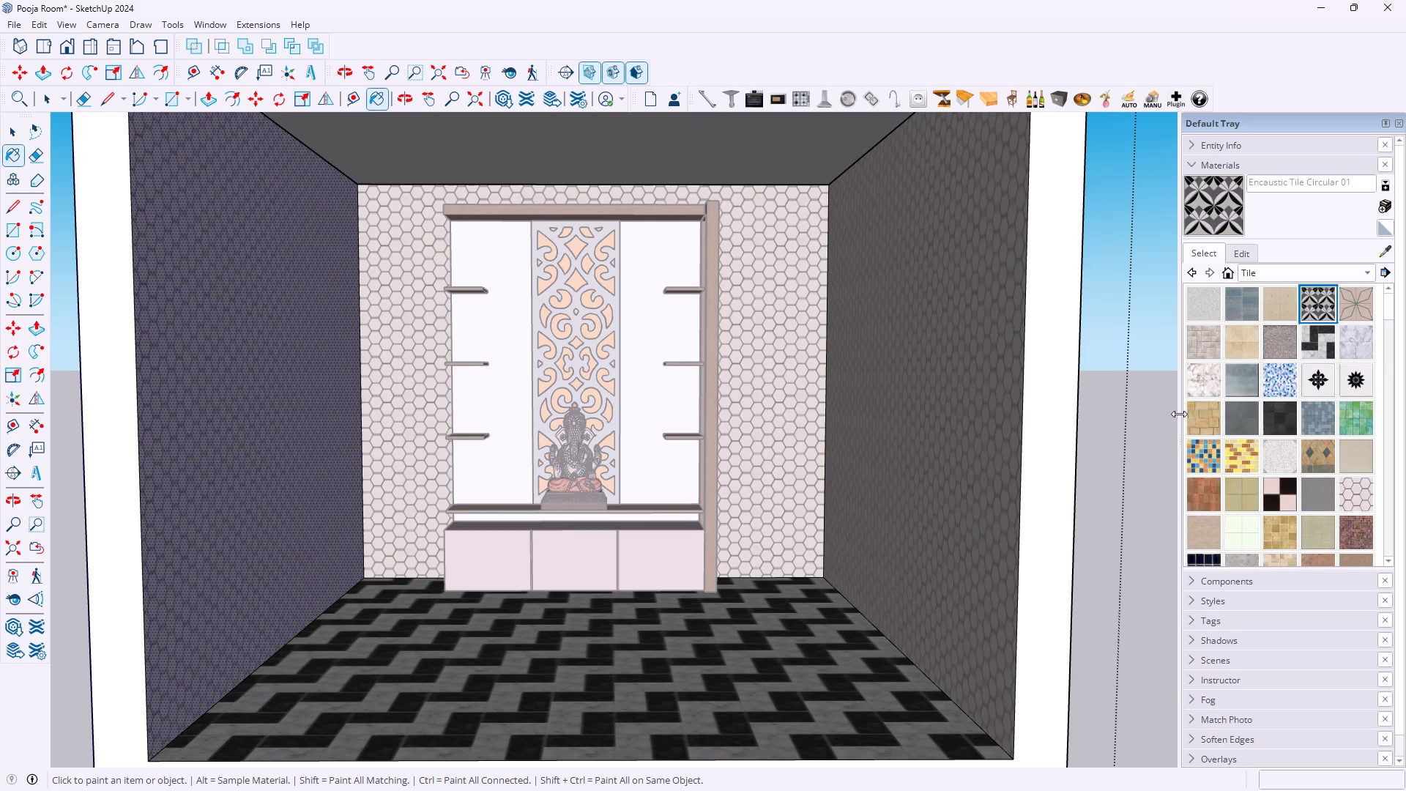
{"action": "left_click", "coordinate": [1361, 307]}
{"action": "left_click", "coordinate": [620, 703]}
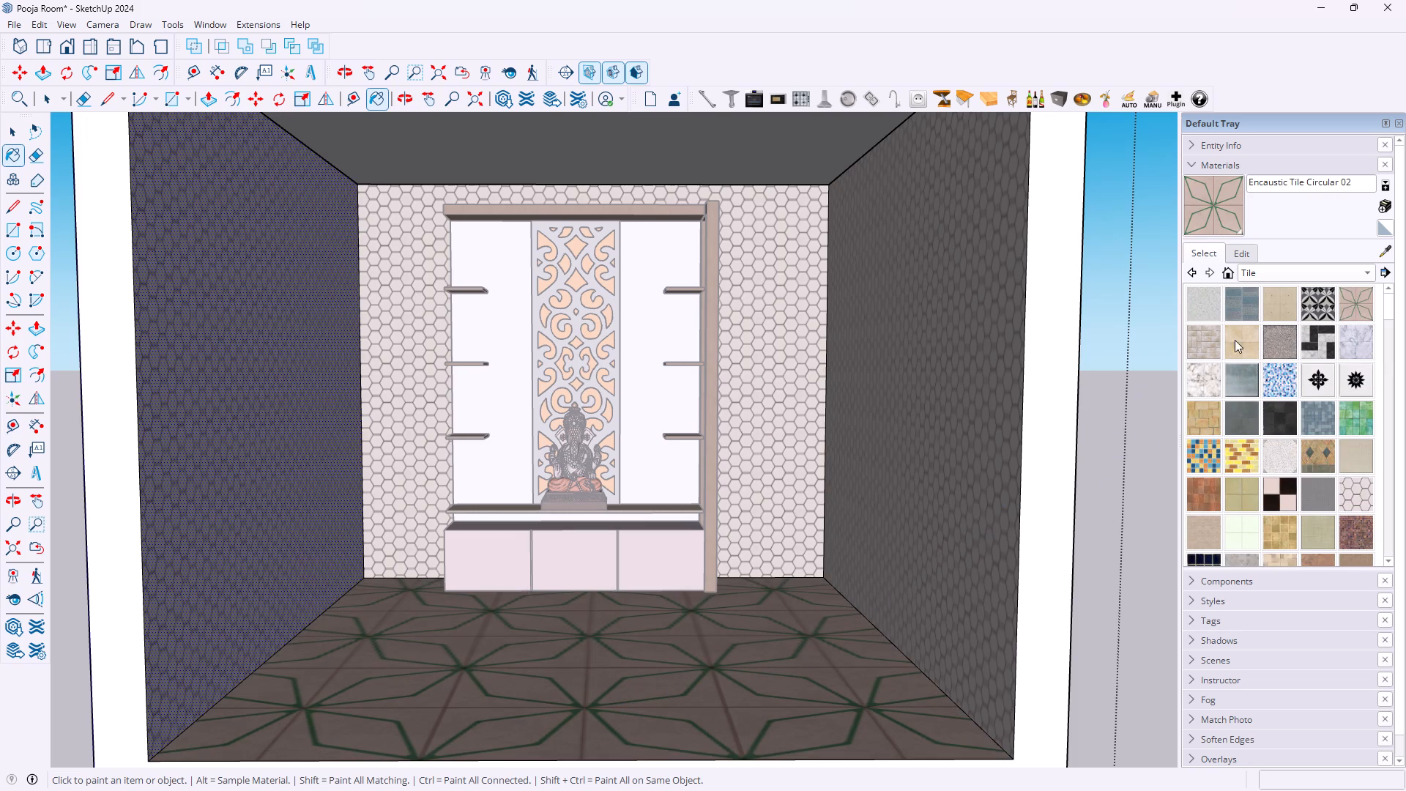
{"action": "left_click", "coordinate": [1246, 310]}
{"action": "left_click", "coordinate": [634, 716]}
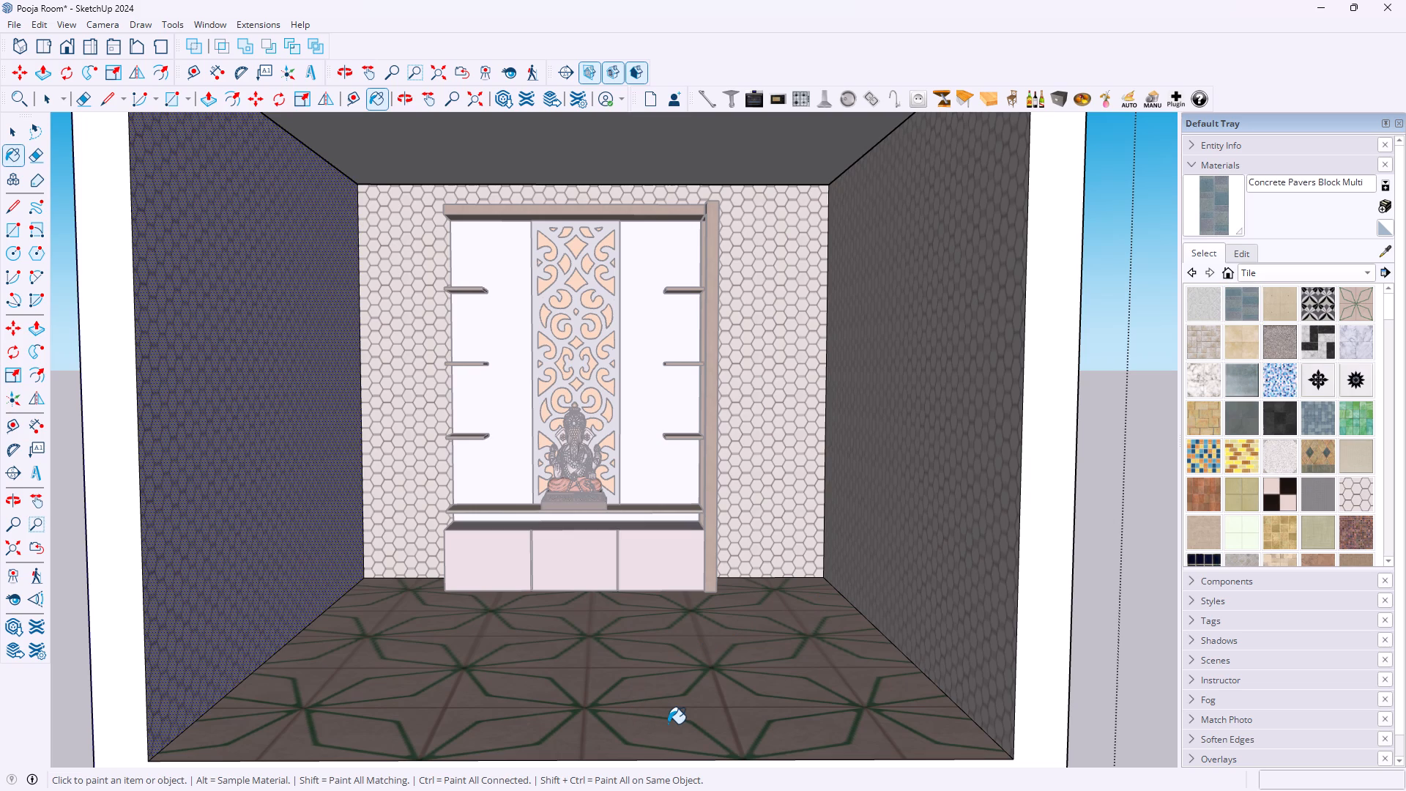
Paint the room's floor with Square Glass Tile 04 and leave the room group.
{"action": "left_click", "coordinate": [1238, 459]}
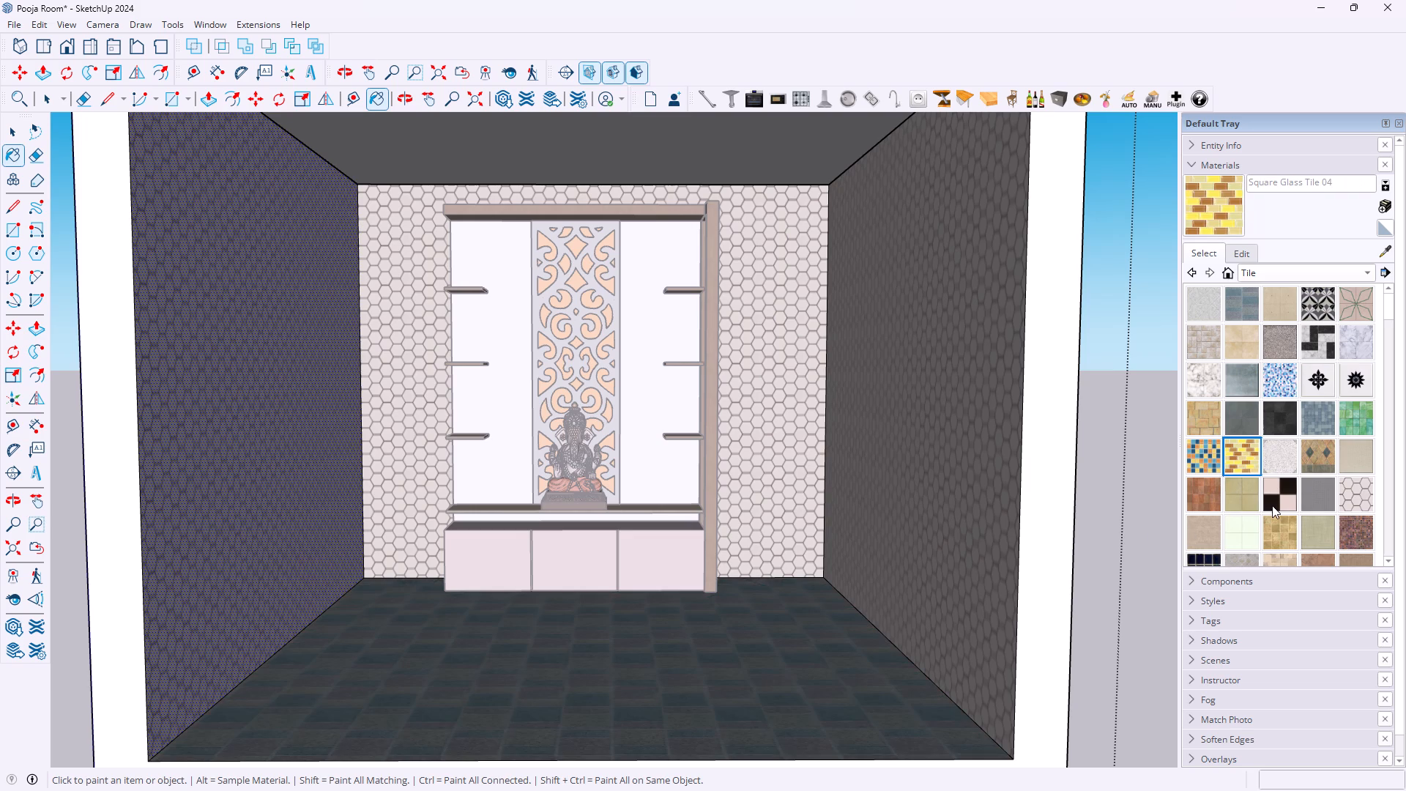
{"action": "left_click", "coordinate": [746, 700]}
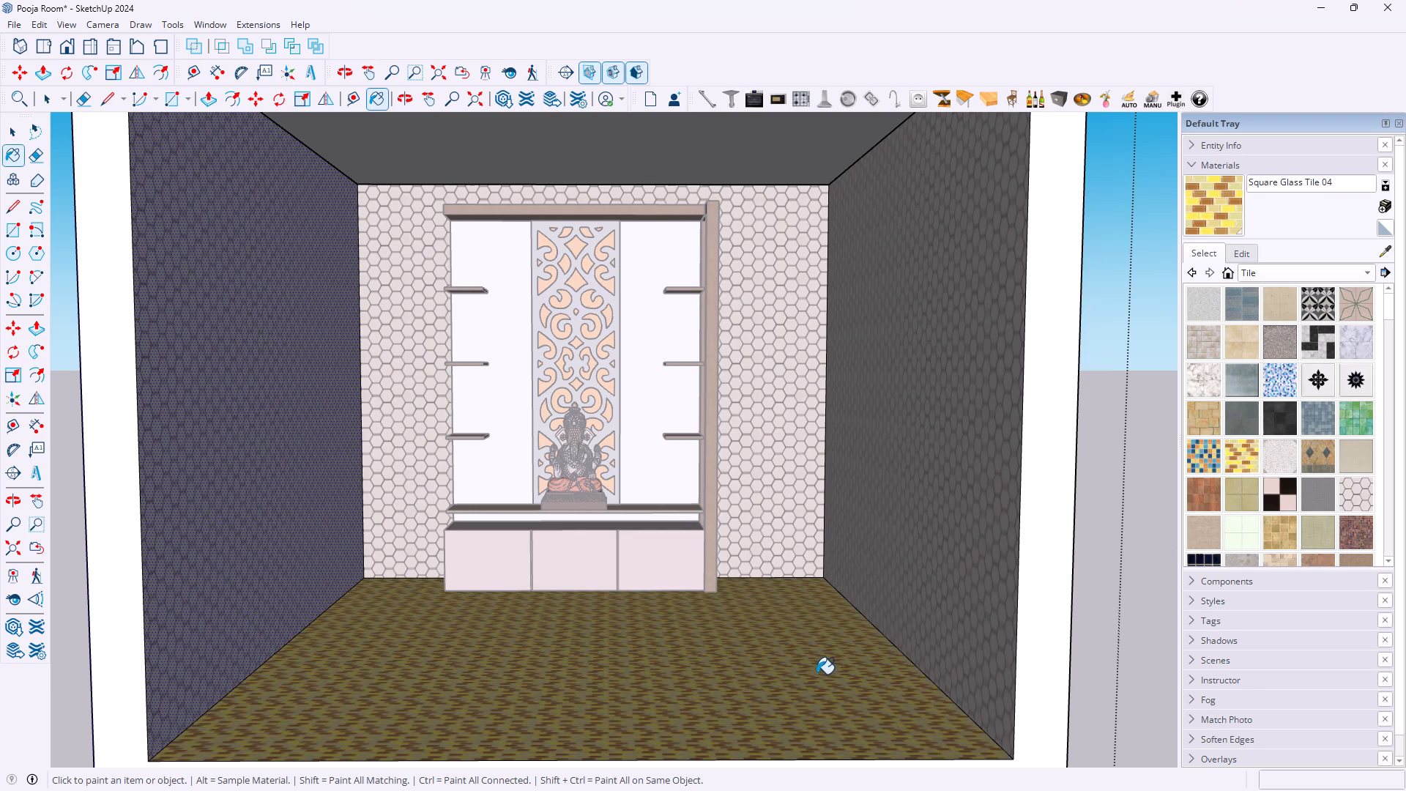
{"action": "key", "text": "space"}
{"action": "left_click", "coordinate": [1133, 578]}
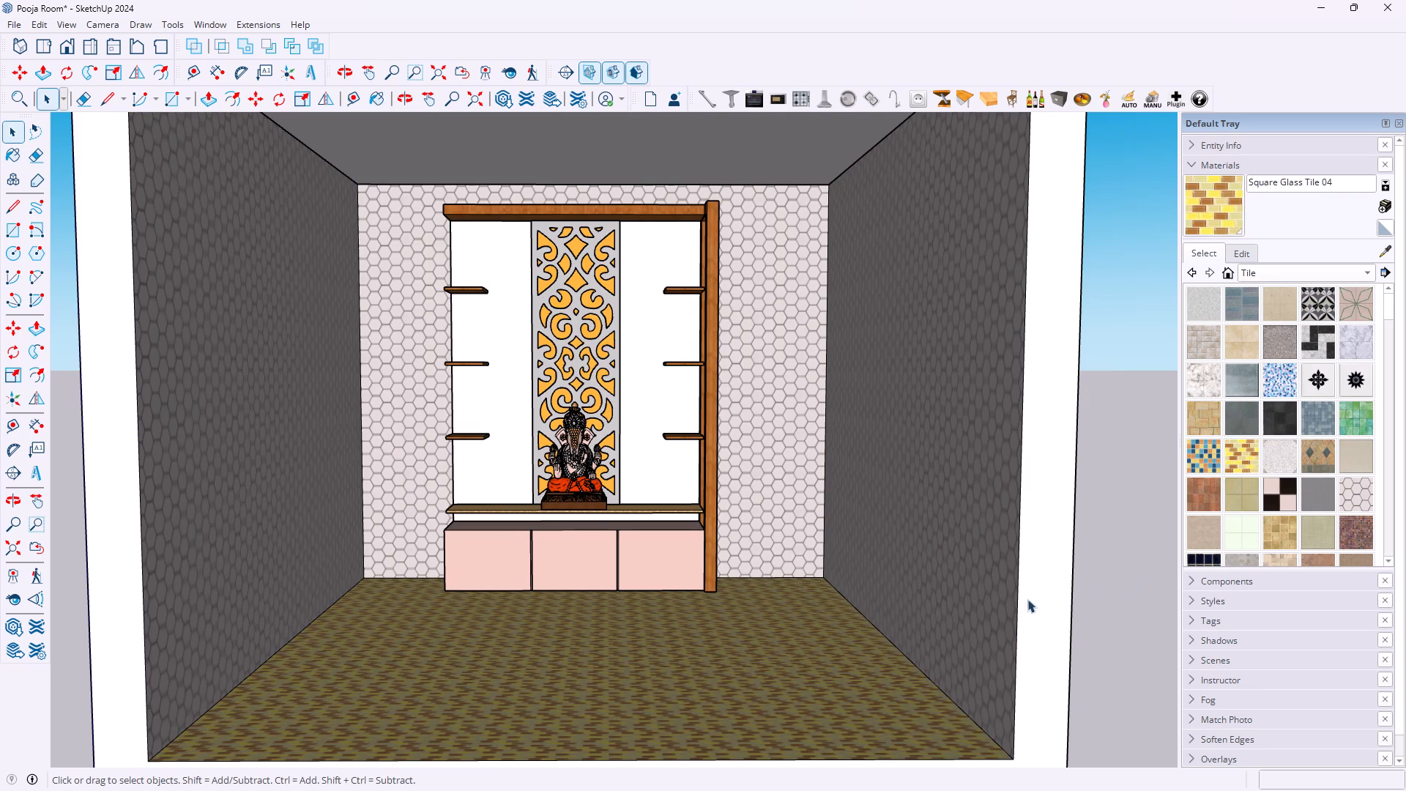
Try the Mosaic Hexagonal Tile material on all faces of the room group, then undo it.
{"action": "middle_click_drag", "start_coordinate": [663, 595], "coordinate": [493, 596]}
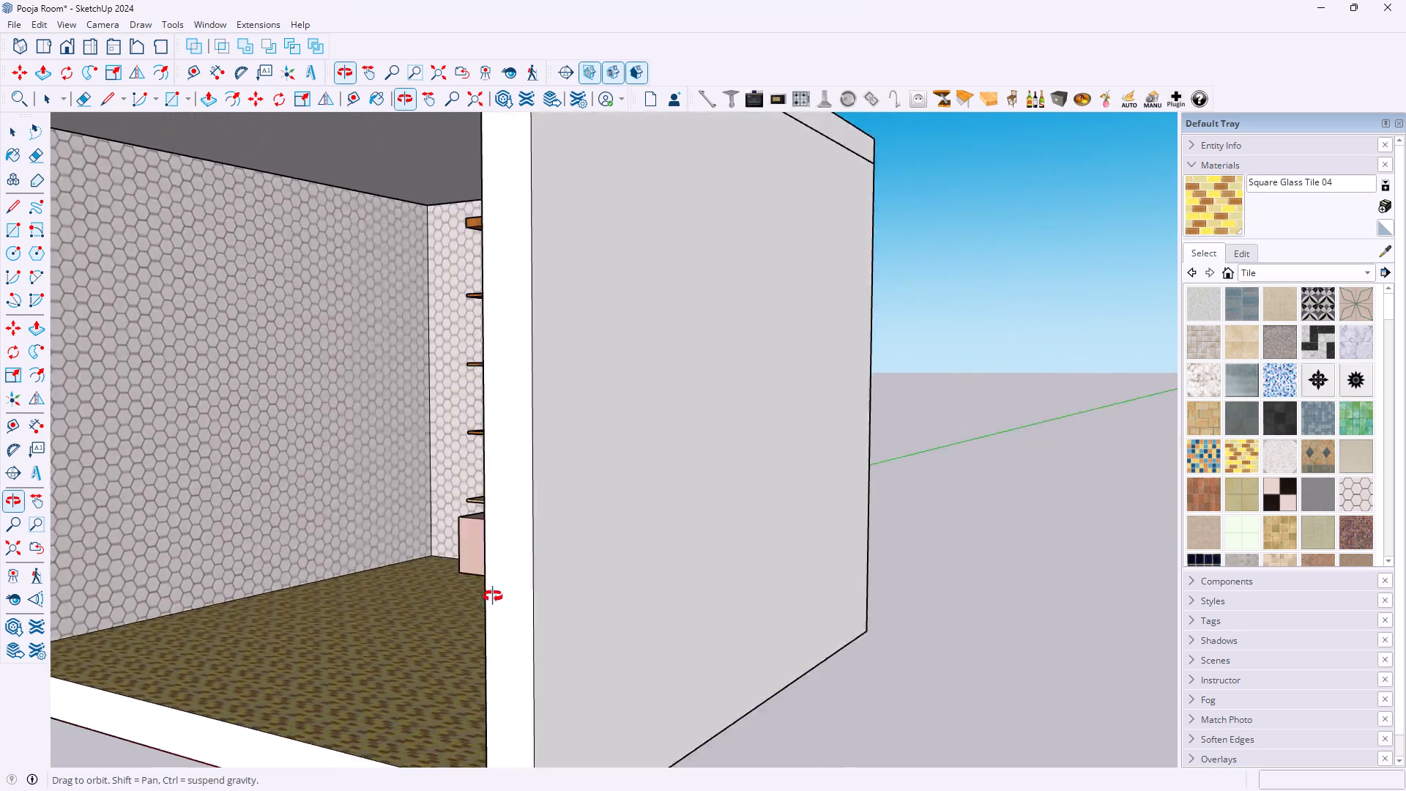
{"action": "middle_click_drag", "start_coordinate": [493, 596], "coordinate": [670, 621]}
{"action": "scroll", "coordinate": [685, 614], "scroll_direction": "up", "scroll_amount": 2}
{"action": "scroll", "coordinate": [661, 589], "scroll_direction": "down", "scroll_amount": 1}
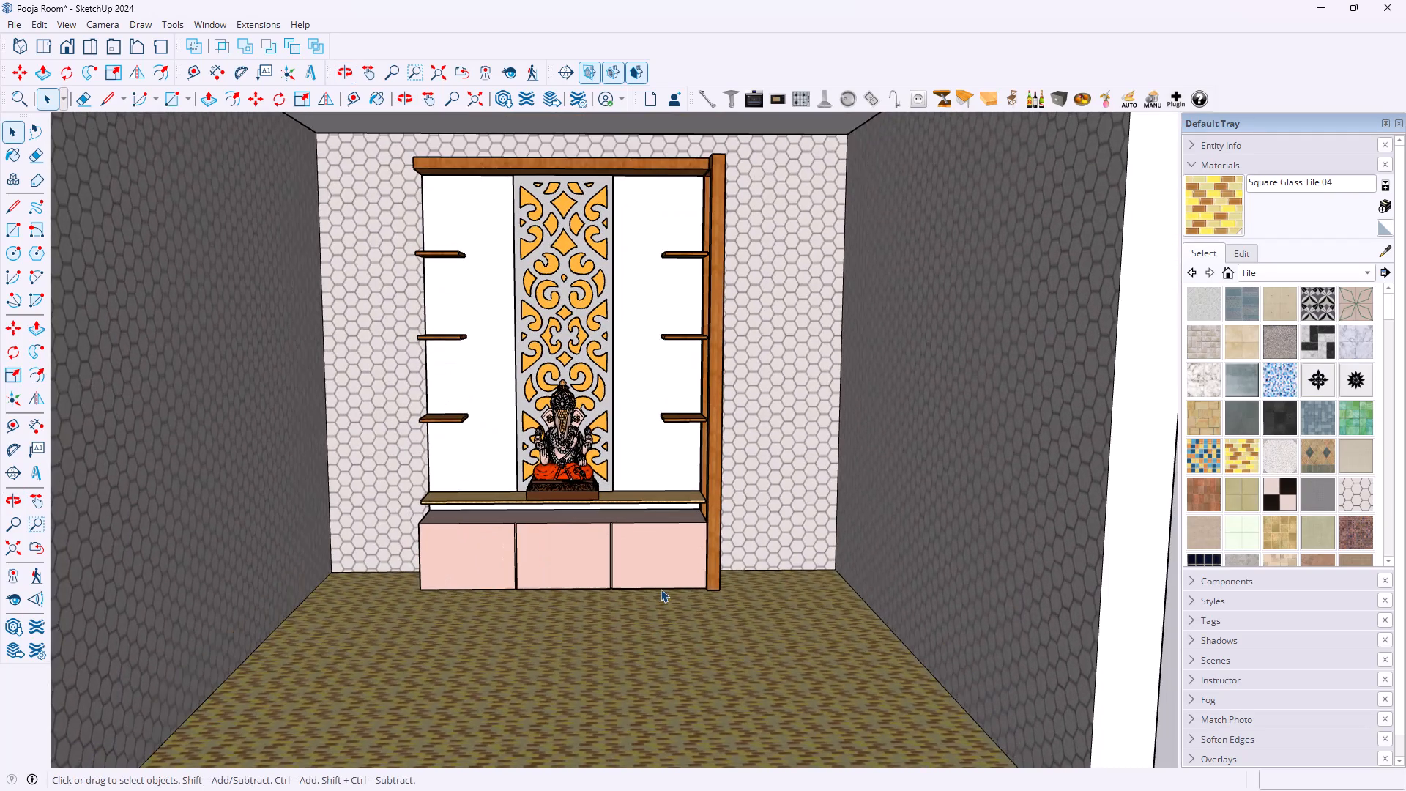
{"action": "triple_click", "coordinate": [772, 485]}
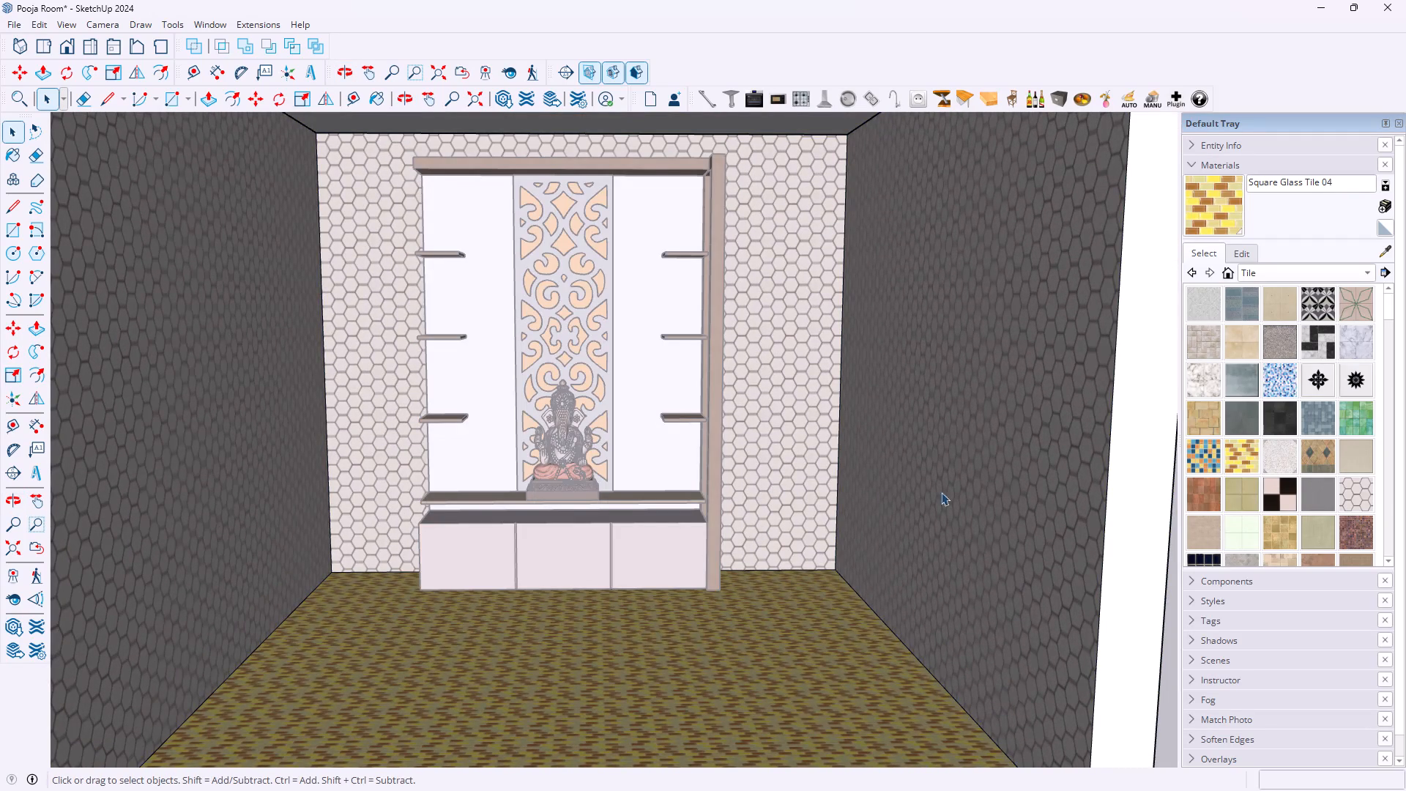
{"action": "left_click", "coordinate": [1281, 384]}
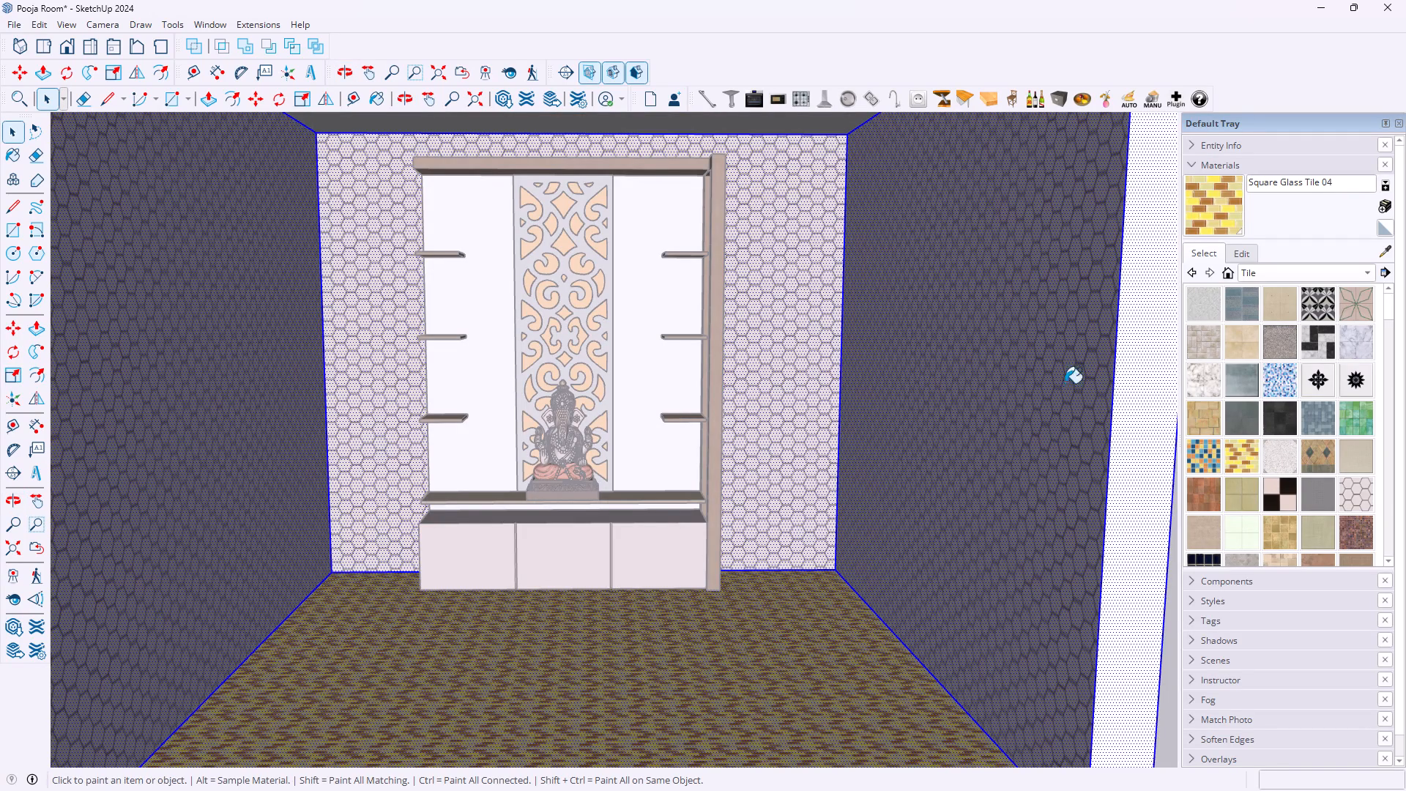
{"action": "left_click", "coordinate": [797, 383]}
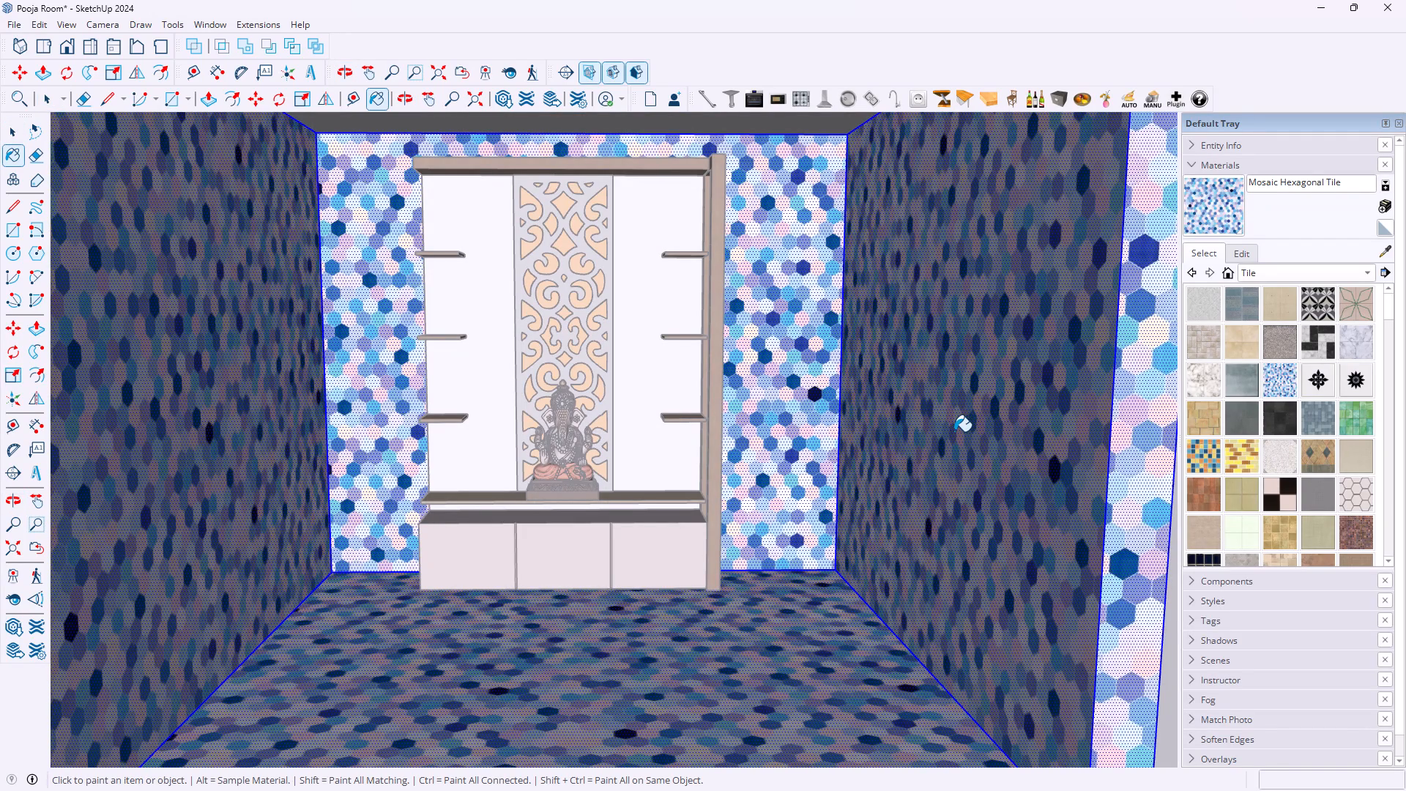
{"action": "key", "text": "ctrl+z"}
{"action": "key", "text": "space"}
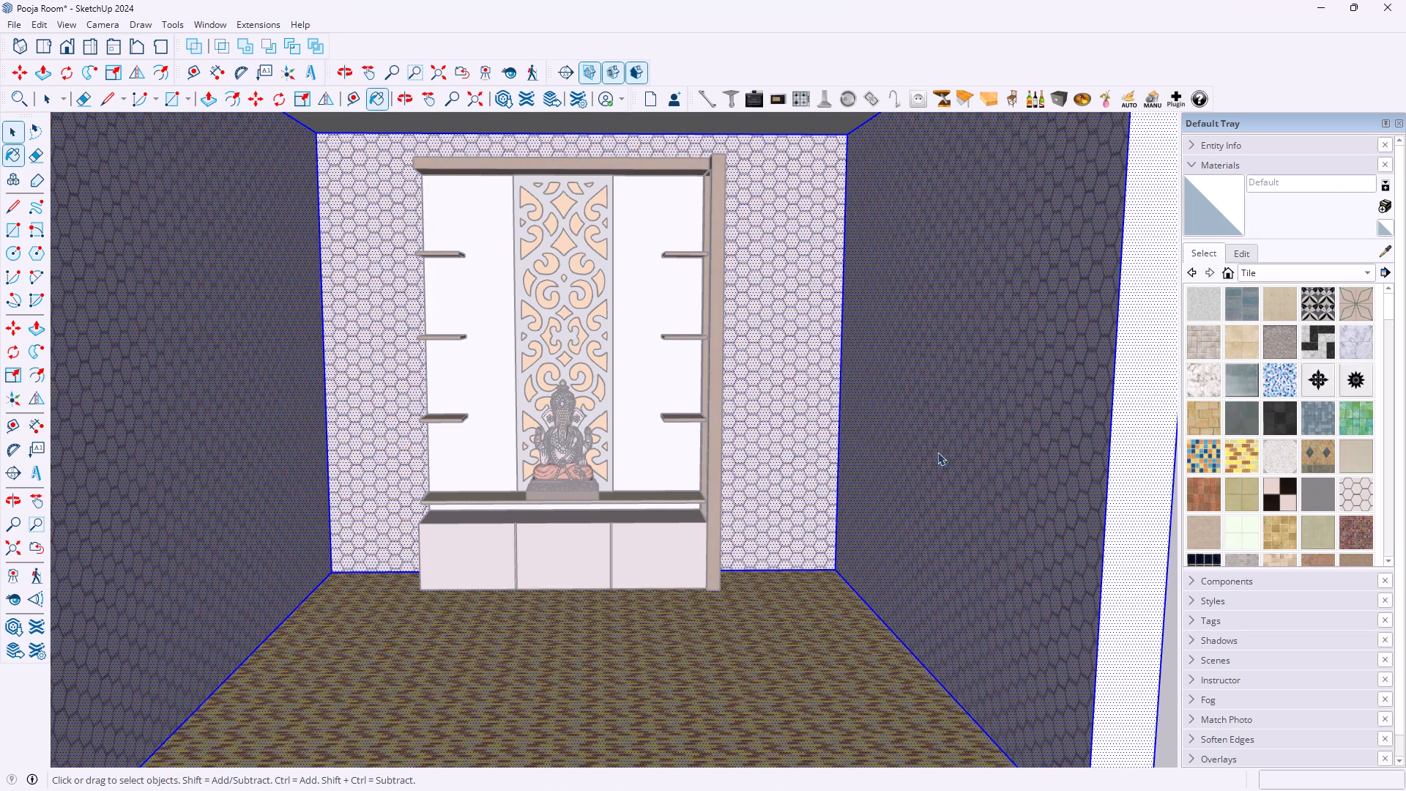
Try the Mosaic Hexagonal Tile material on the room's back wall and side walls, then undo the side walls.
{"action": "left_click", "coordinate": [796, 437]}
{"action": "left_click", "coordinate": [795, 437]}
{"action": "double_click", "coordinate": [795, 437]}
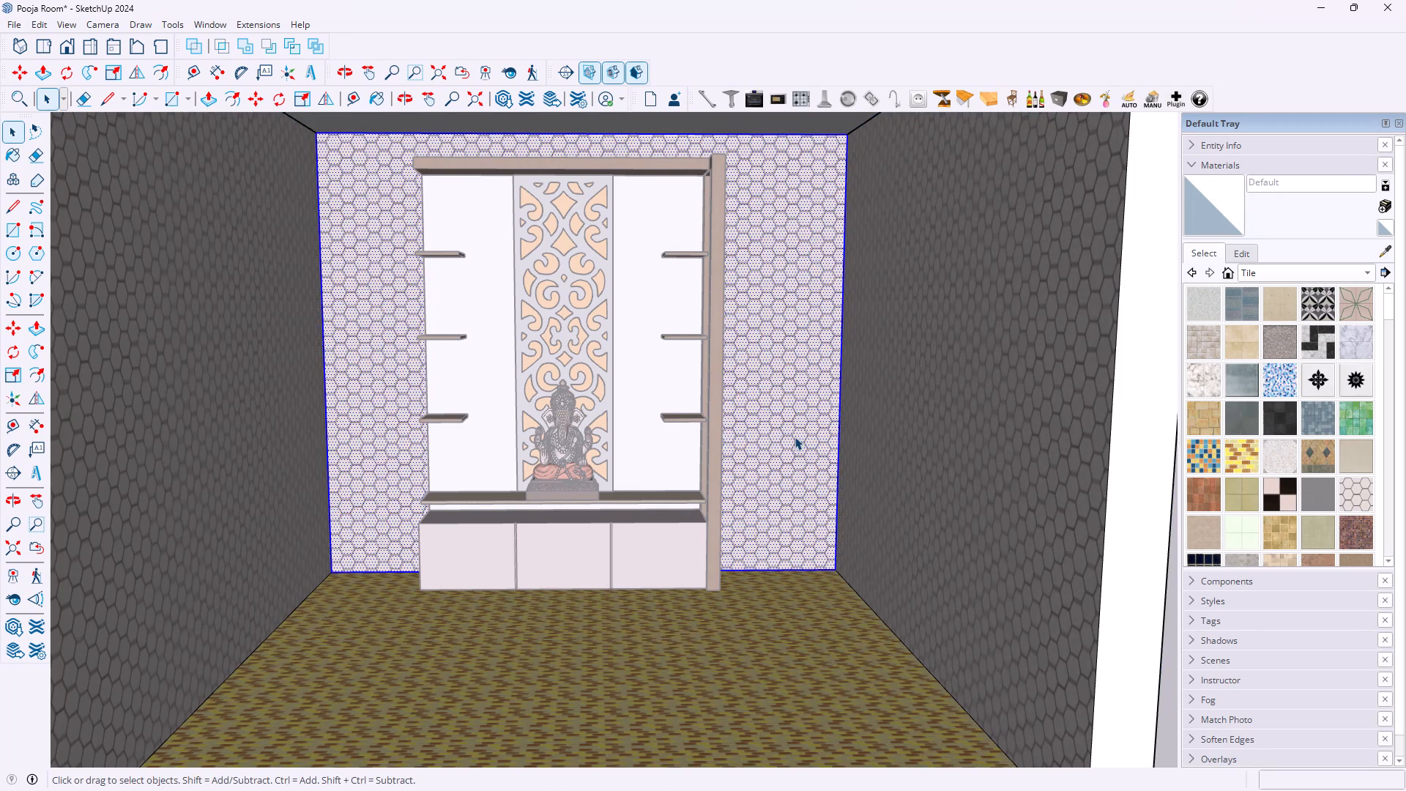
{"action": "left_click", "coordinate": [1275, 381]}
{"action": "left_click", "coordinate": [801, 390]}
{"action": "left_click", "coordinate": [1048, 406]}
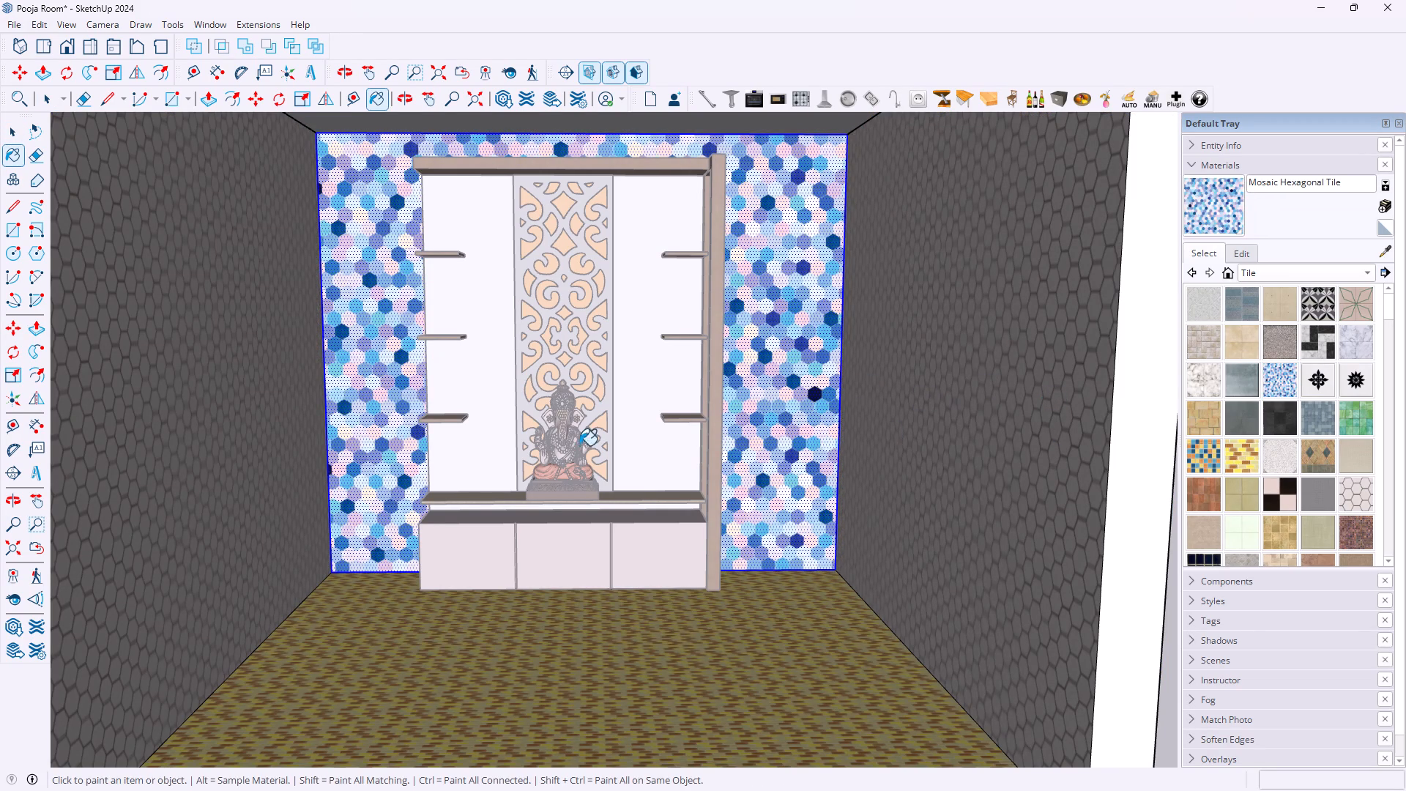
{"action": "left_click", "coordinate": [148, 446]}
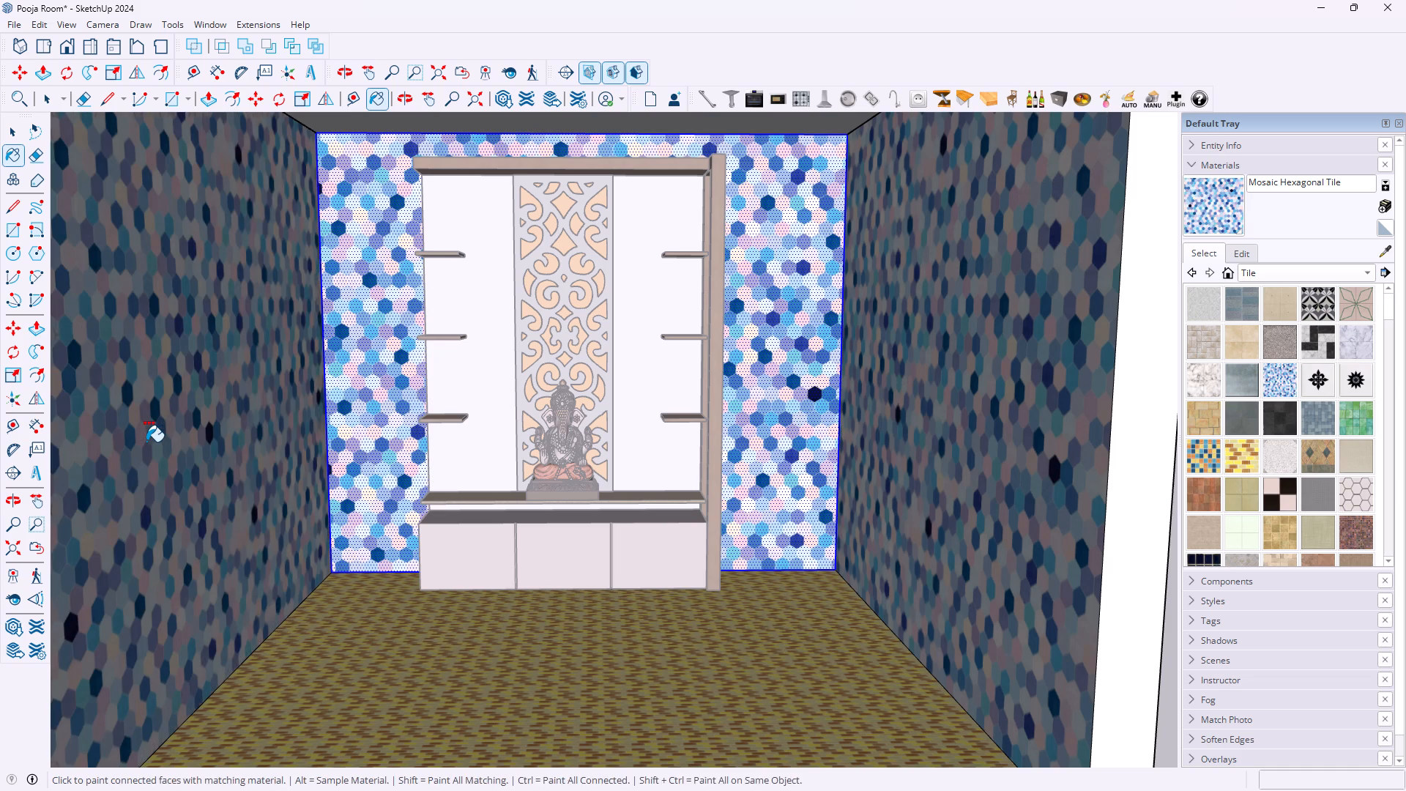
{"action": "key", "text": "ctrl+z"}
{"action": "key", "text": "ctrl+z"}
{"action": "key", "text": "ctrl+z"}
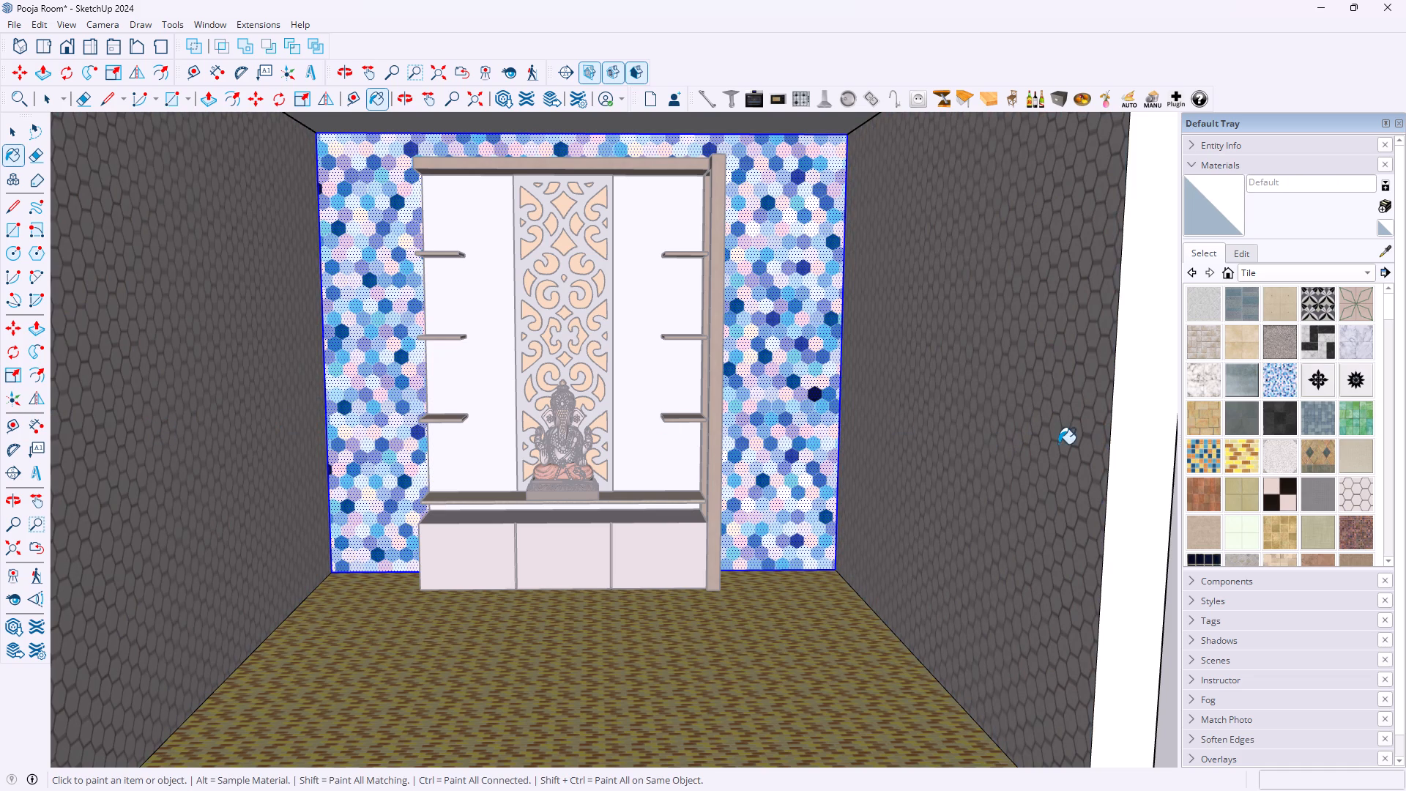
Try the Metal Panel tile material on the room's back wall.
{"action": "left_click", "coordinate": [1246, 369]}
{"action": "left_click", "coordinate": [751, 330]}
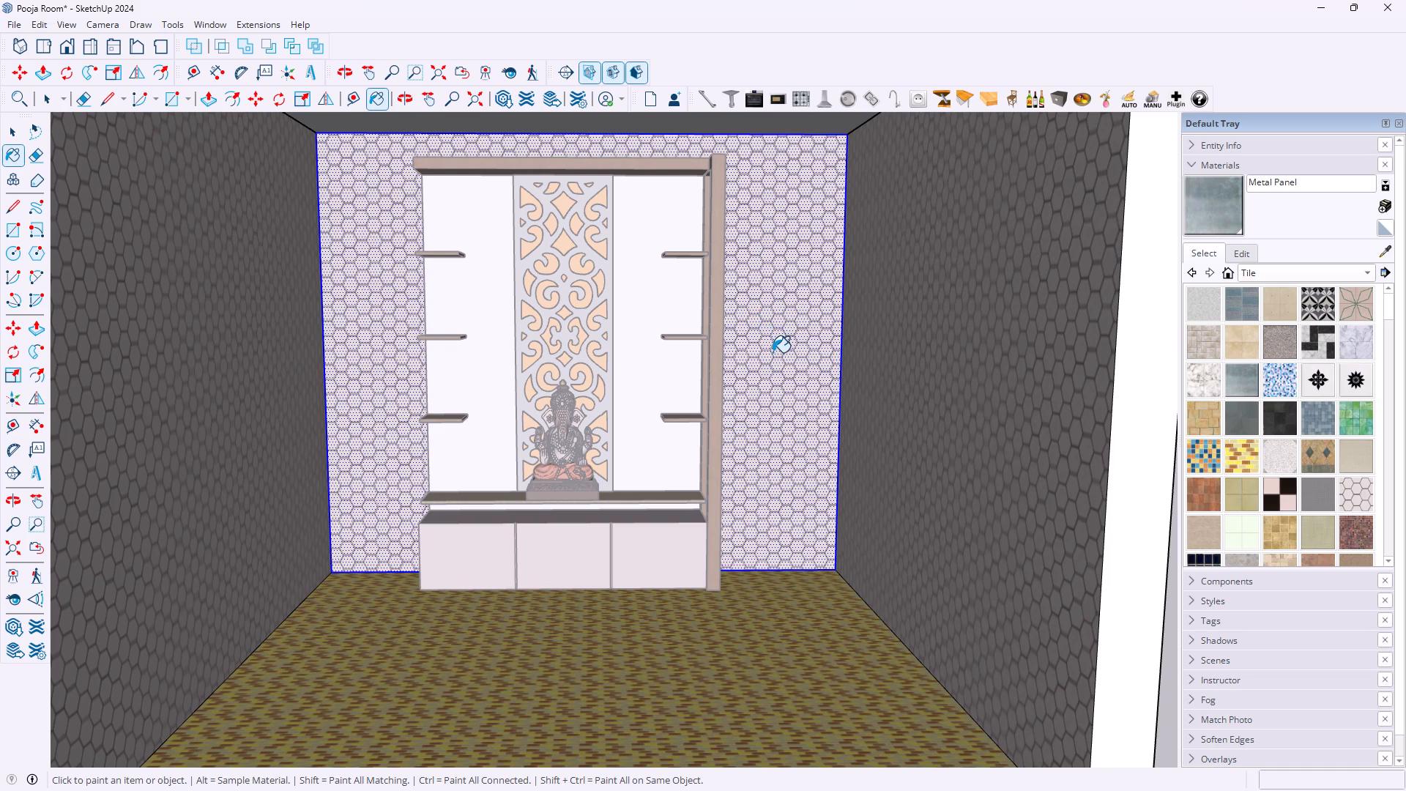
Paint the room's back wall with white Color M00 from the Colors library and leave the room group.
{"action": "left_click", "coordinate": [1339, 272]}
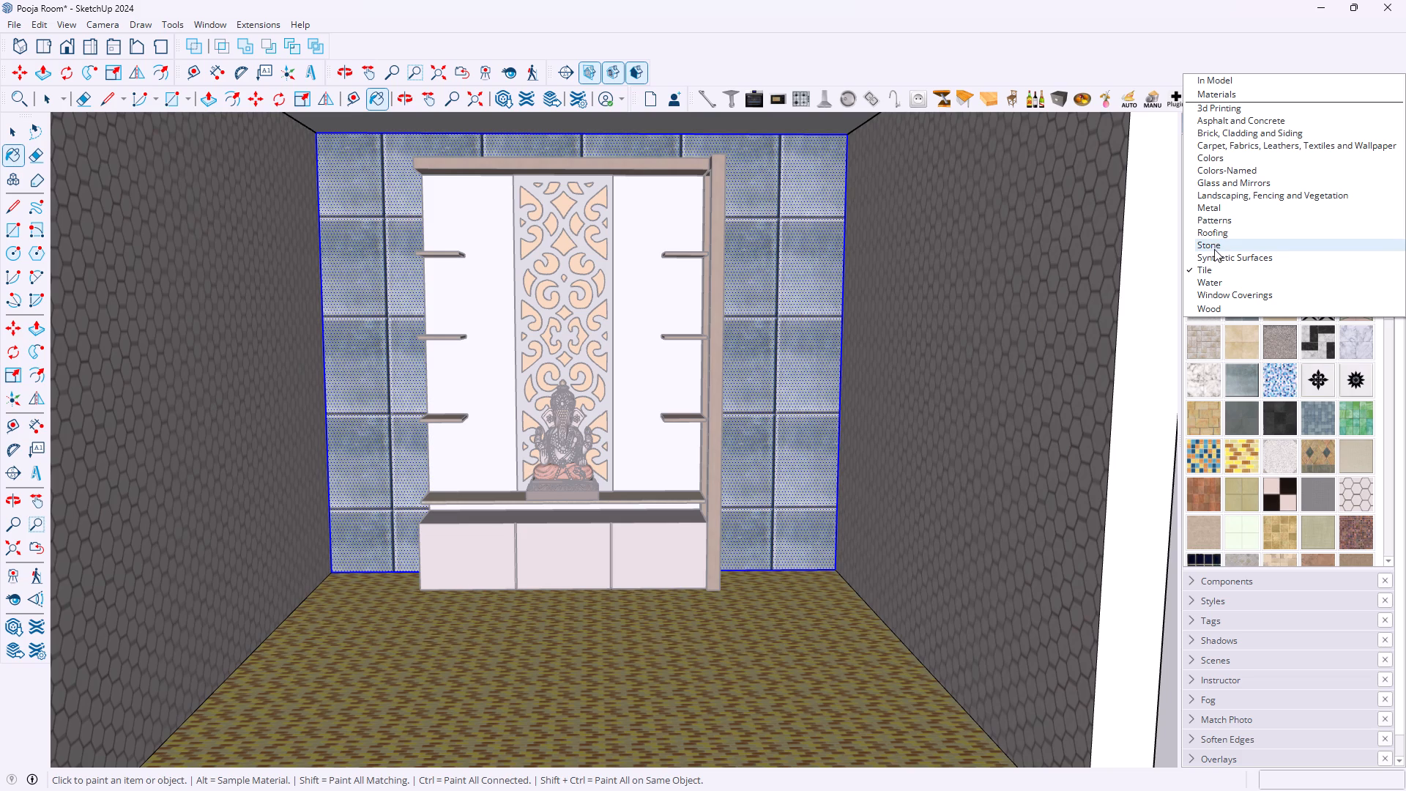
{"action": "left_click", "coordinate": [1231, 155]}
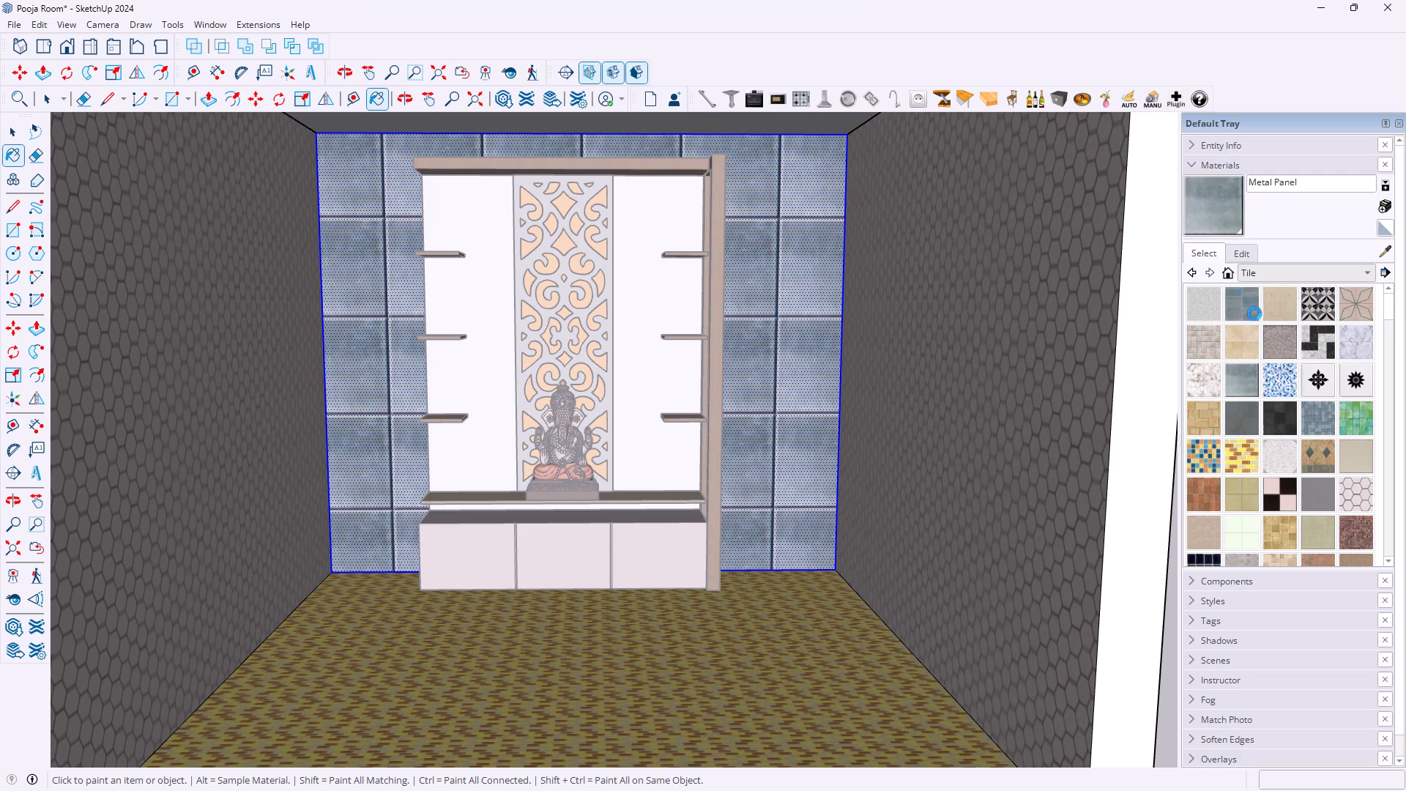
{"action": "scroll", "coordinate": [1284, 401], "scroll_direction": "down", "scroll_amount": 15}
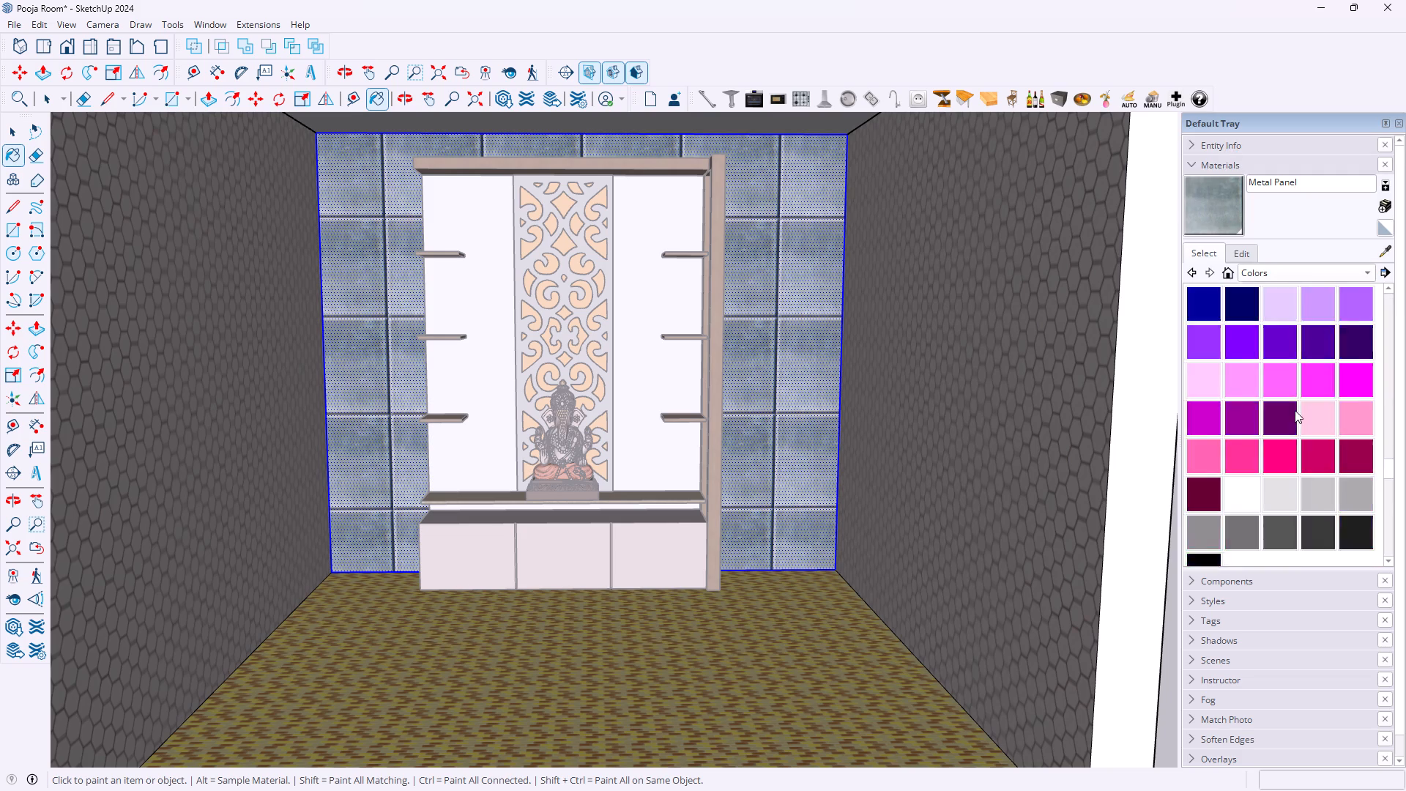
{"action": "scroll", "coordinate": [1295, 409], "scroll_direction": "up", "scroll_amount": 1}
{"action": "scroll", "coordinate": [1295, 409], "scroll_direction": "down", "scroll_amount": 5}
{"action": "left_click", "coordinate": [1235, 343]}
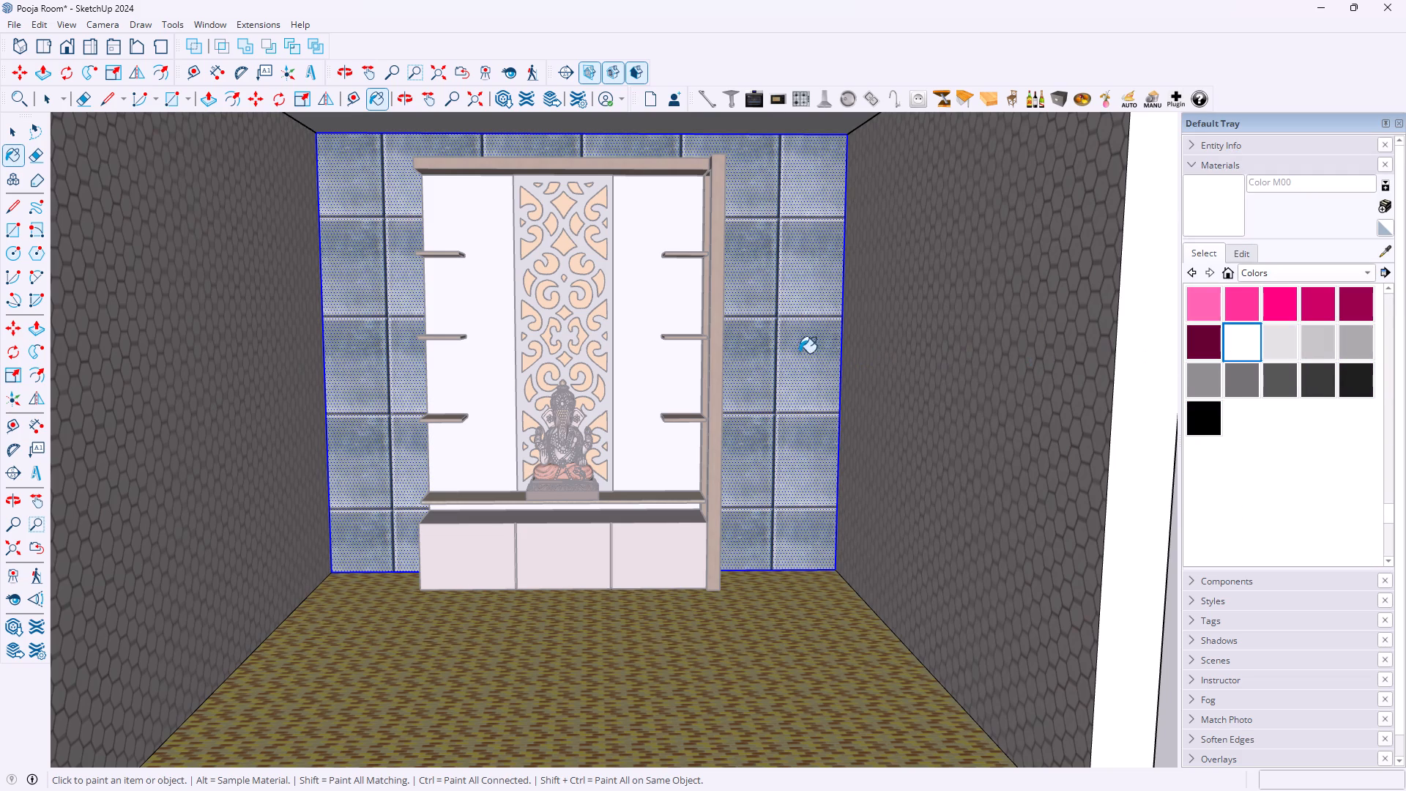
{"action": "left_click", "coordinate": [786, 350]}
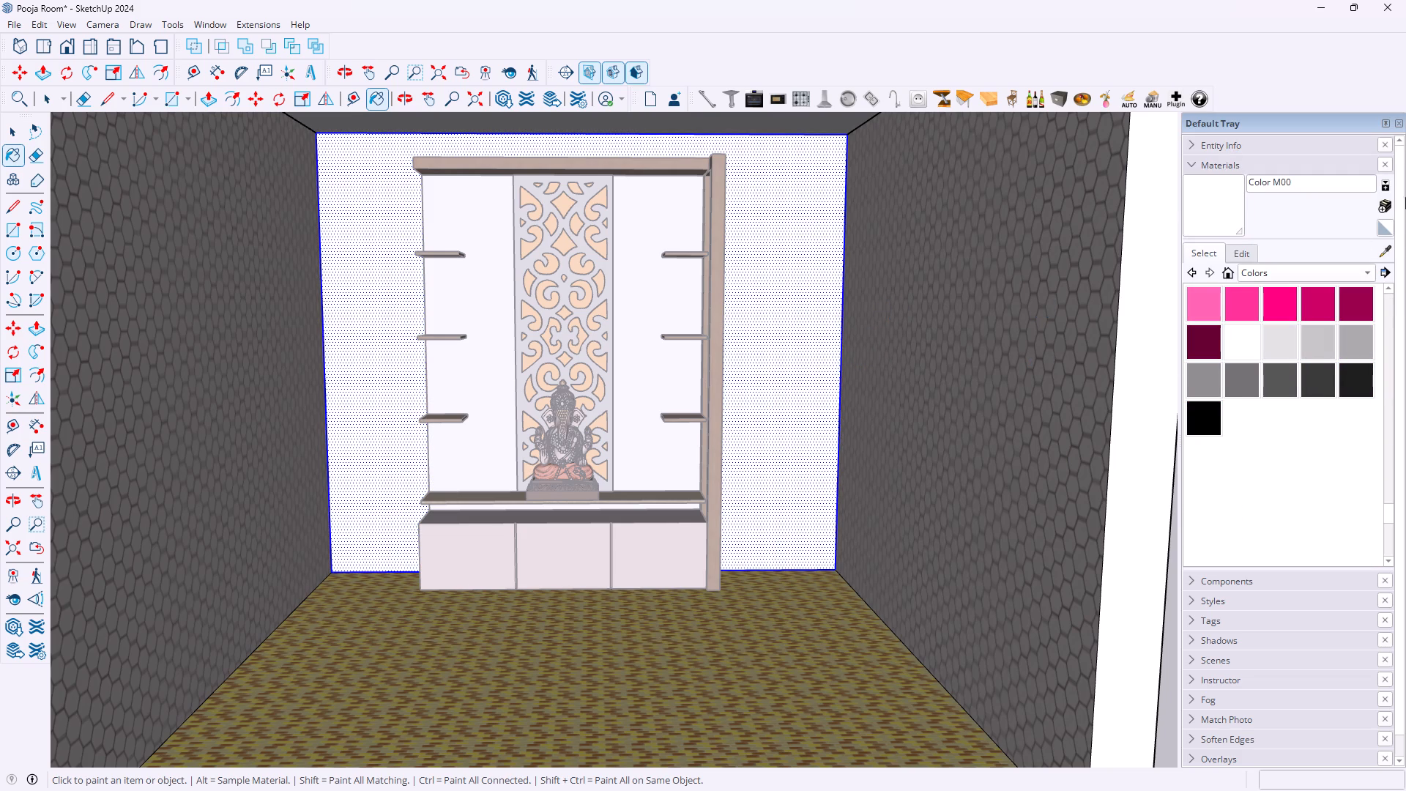
{"action": "left_click", "coordinate": [1399, 121]}
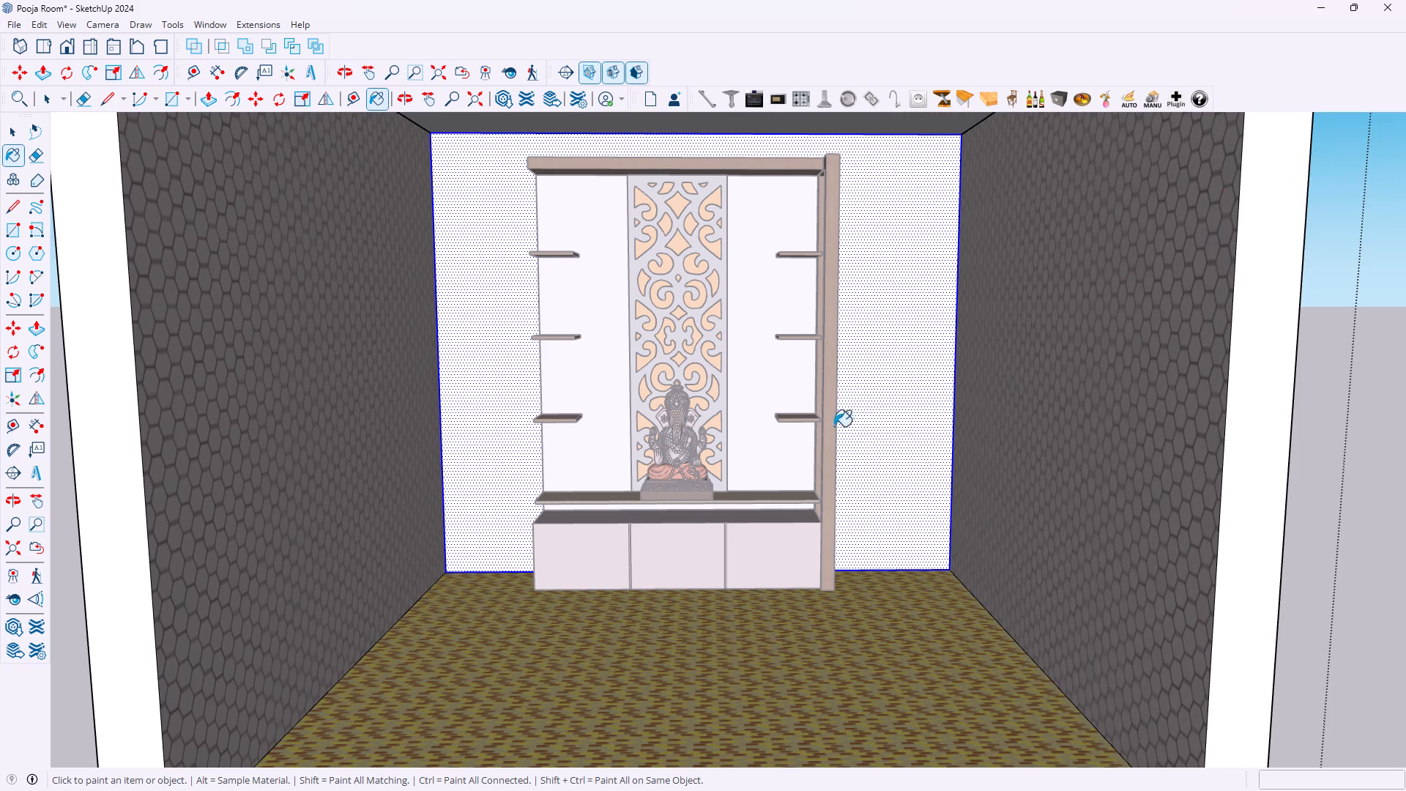
{"action": "key", "text": "space"}
{"action": "left_click", "coordinate": [912, 597]}
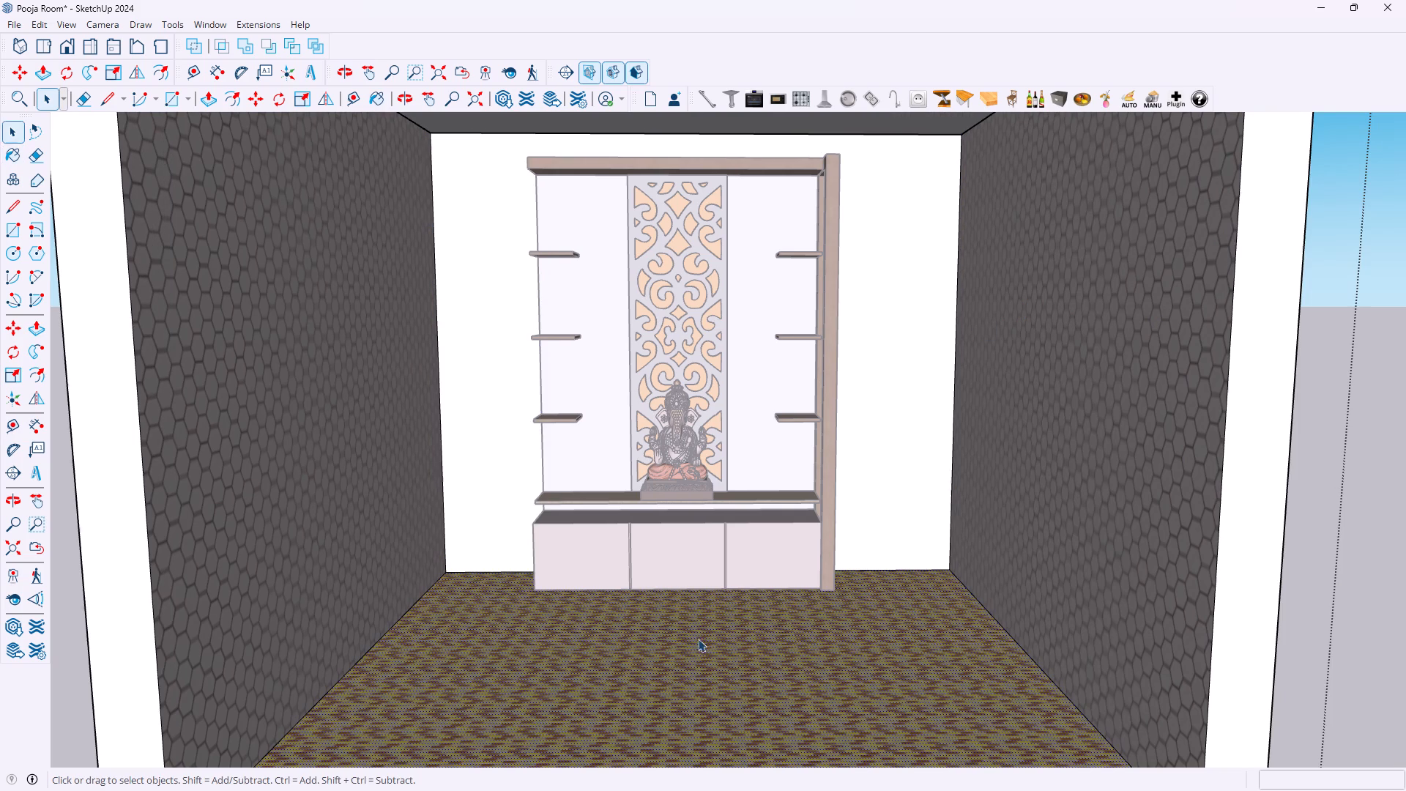
{"action": "key", "text": "space"}
{"action": "left_click", "coordinate": [1359, 574]}
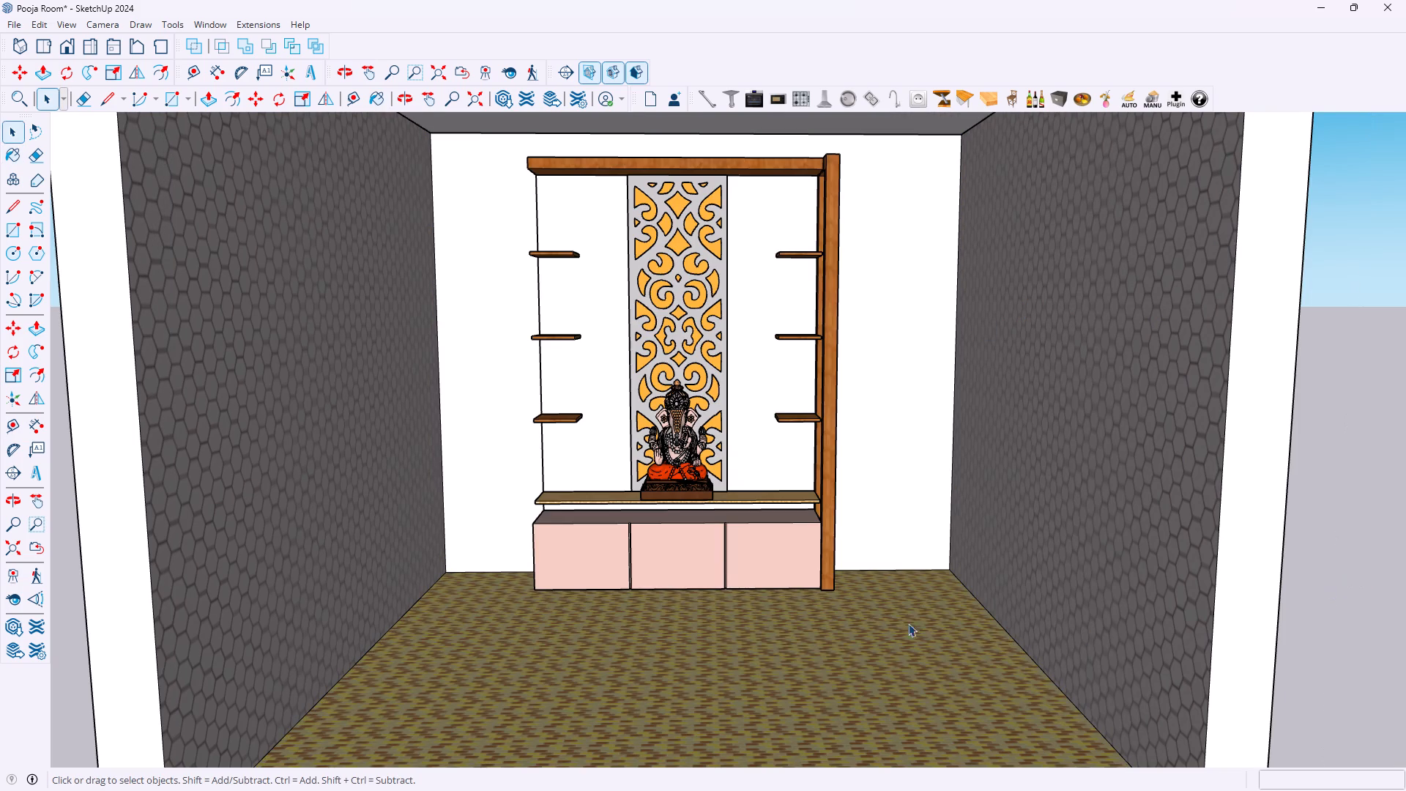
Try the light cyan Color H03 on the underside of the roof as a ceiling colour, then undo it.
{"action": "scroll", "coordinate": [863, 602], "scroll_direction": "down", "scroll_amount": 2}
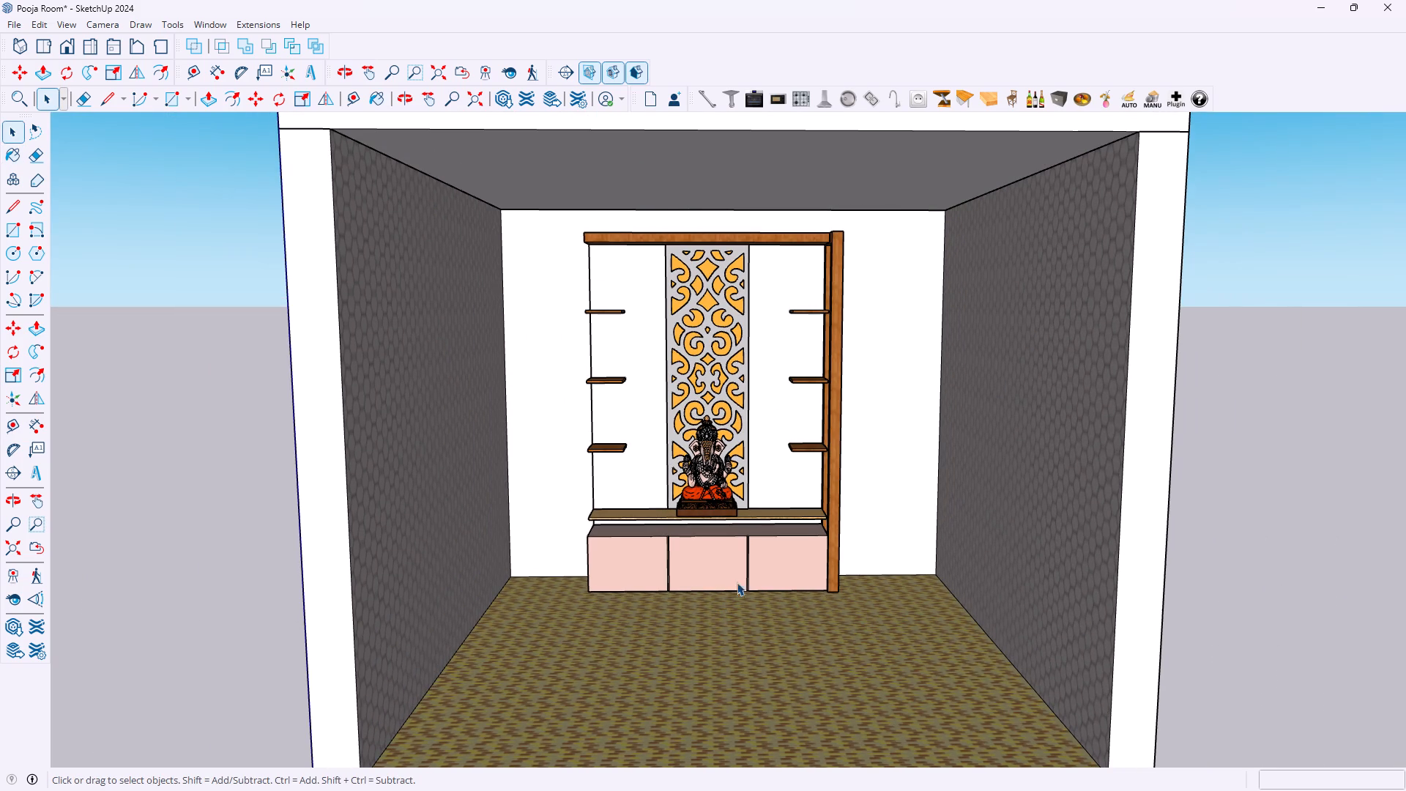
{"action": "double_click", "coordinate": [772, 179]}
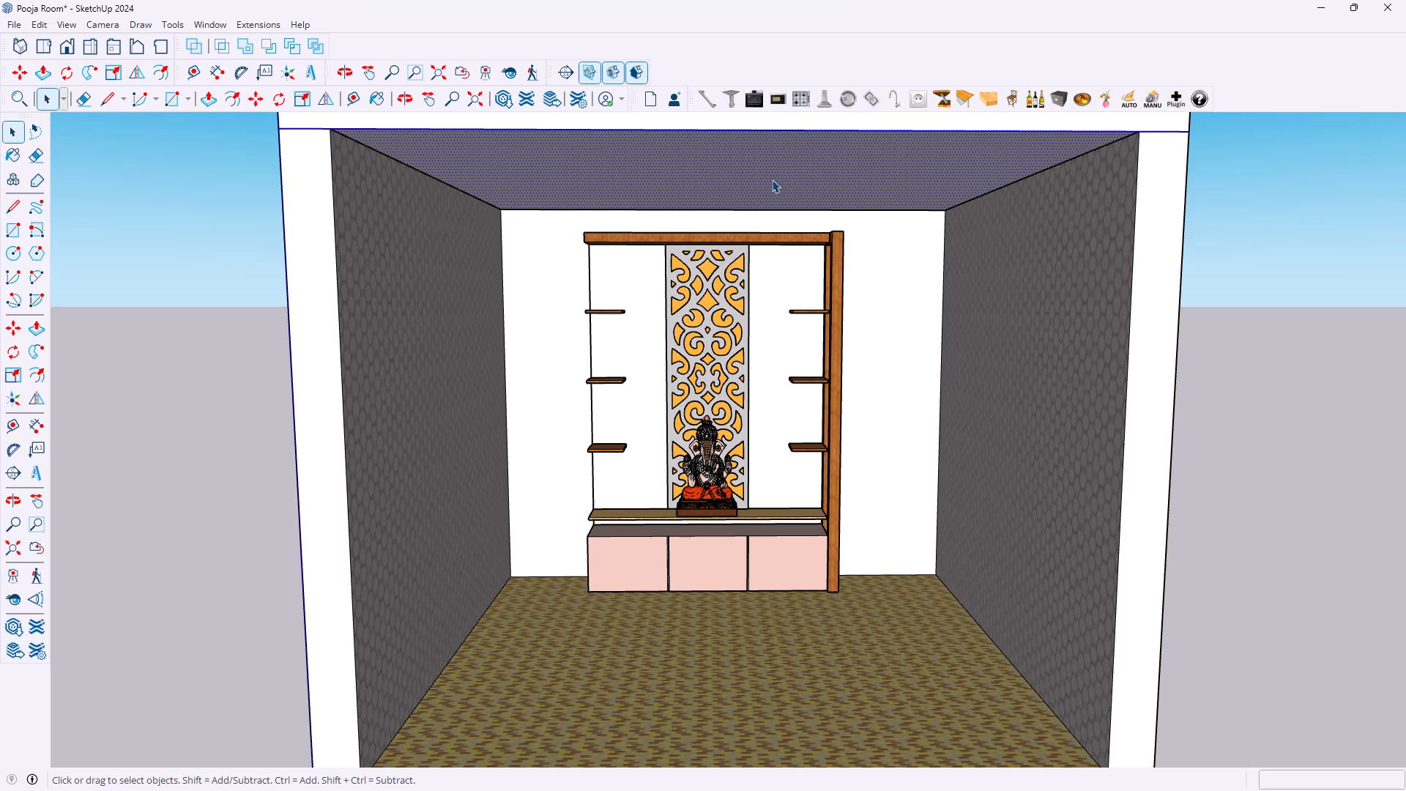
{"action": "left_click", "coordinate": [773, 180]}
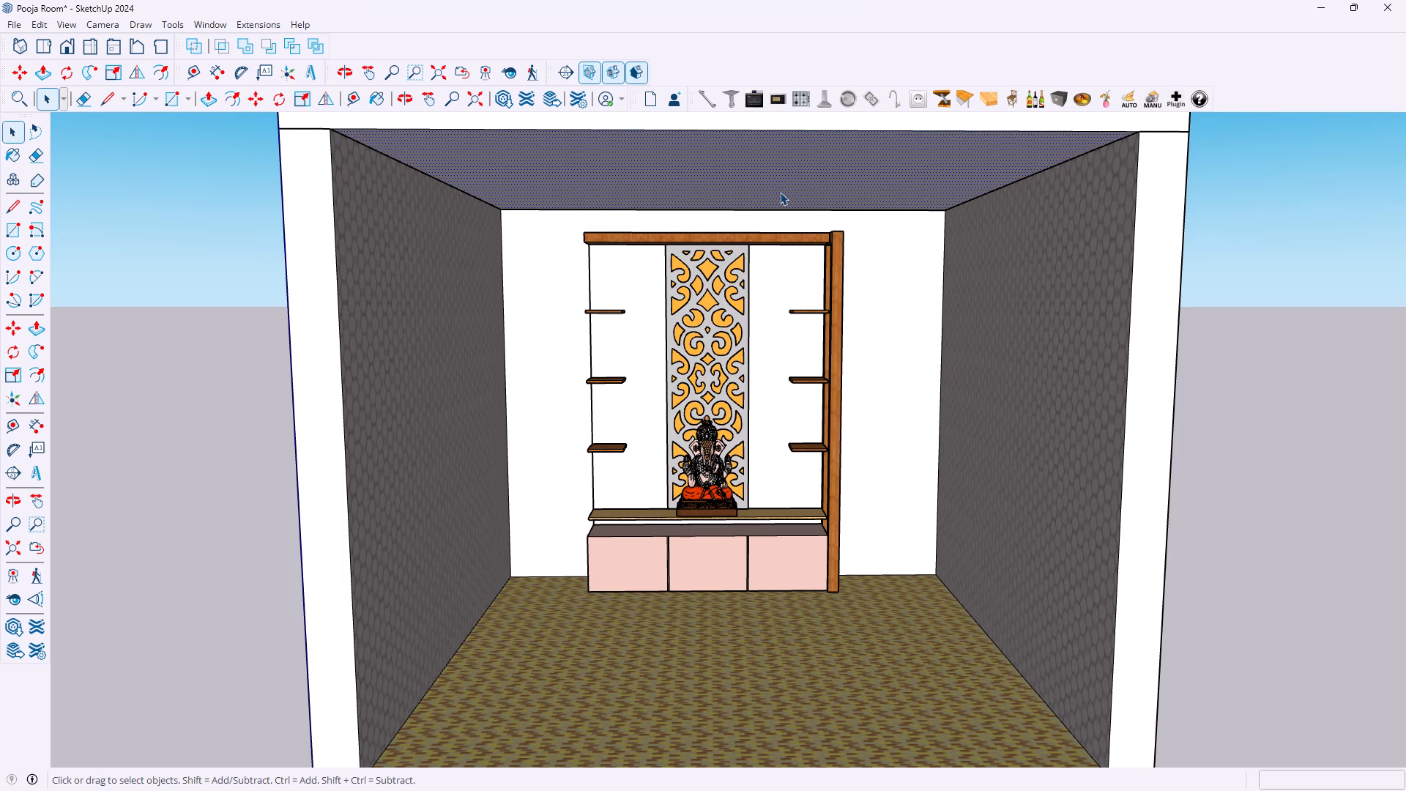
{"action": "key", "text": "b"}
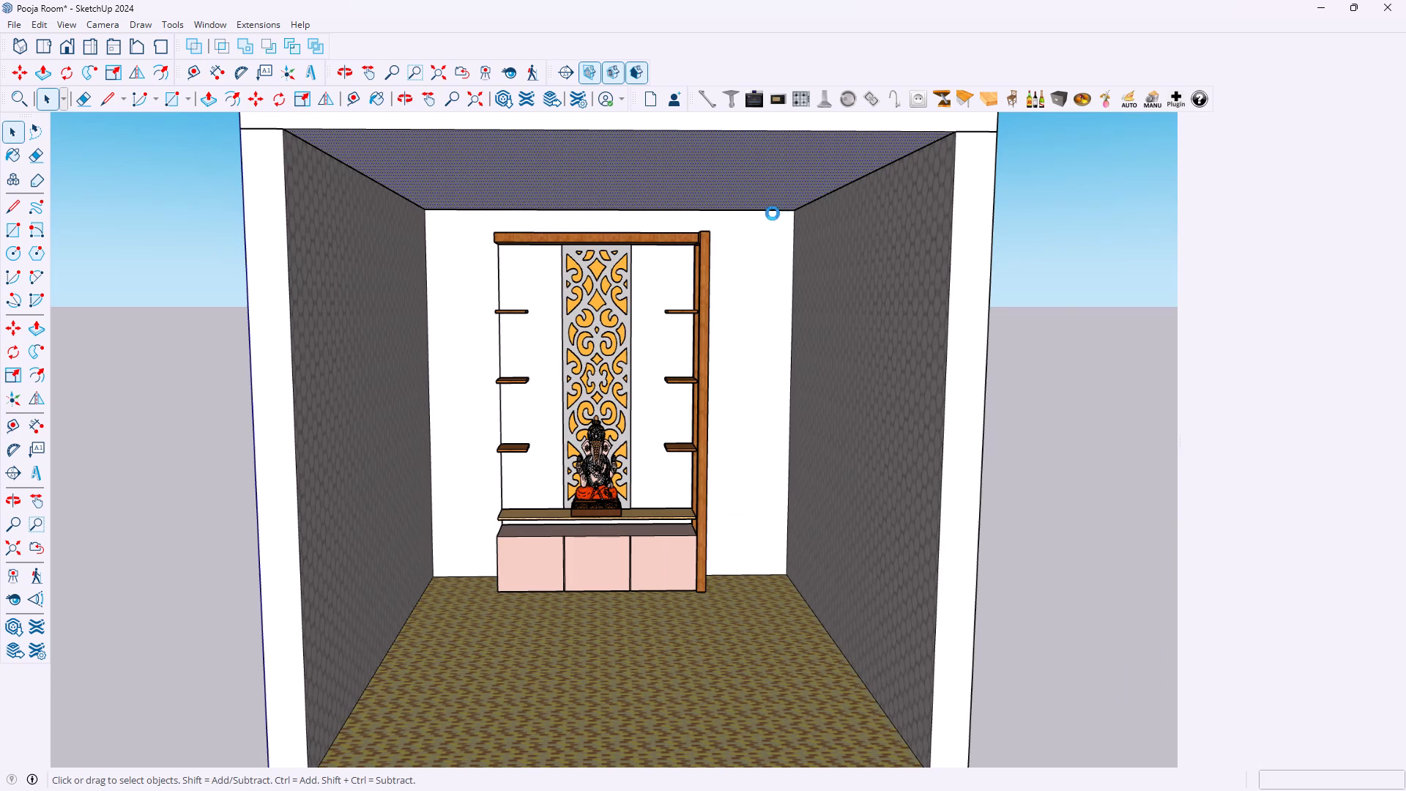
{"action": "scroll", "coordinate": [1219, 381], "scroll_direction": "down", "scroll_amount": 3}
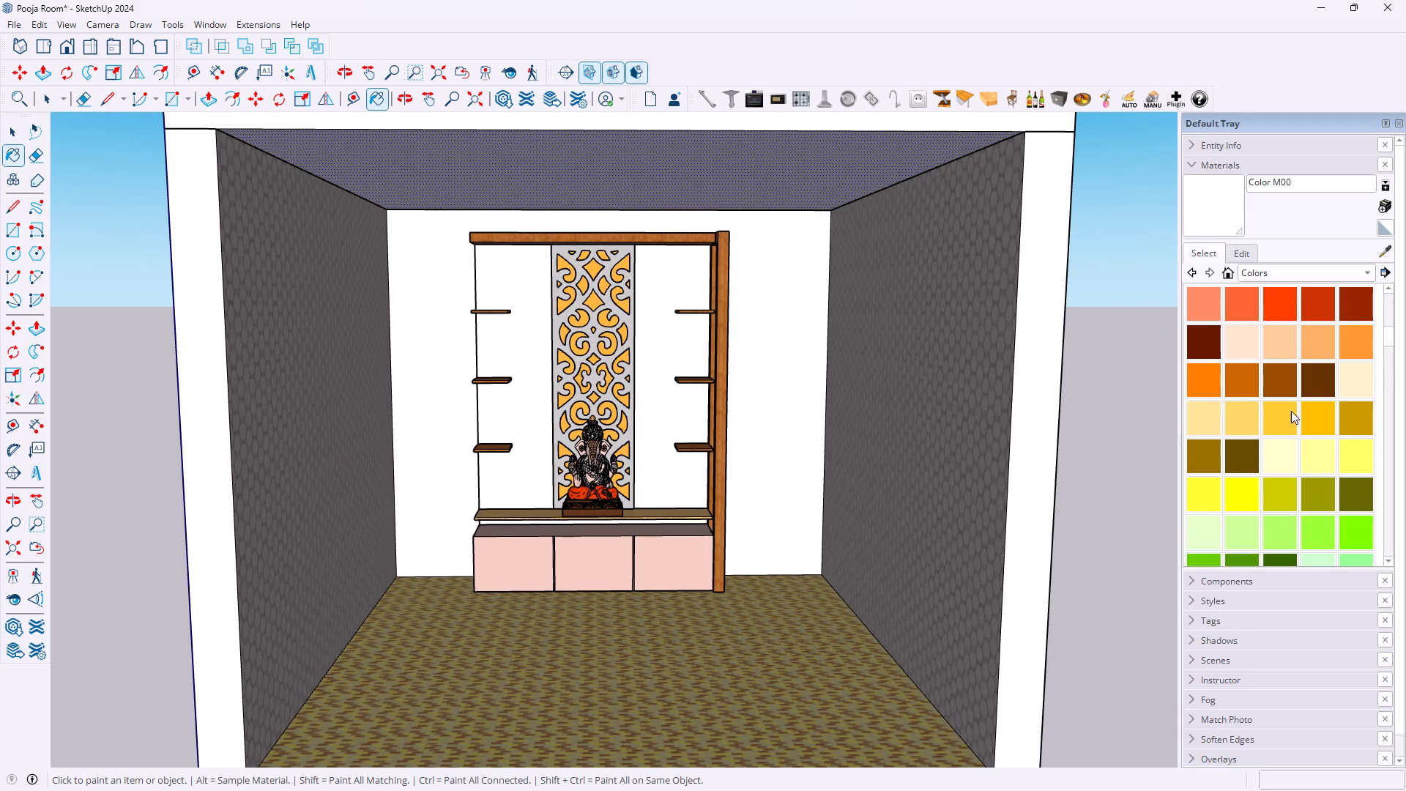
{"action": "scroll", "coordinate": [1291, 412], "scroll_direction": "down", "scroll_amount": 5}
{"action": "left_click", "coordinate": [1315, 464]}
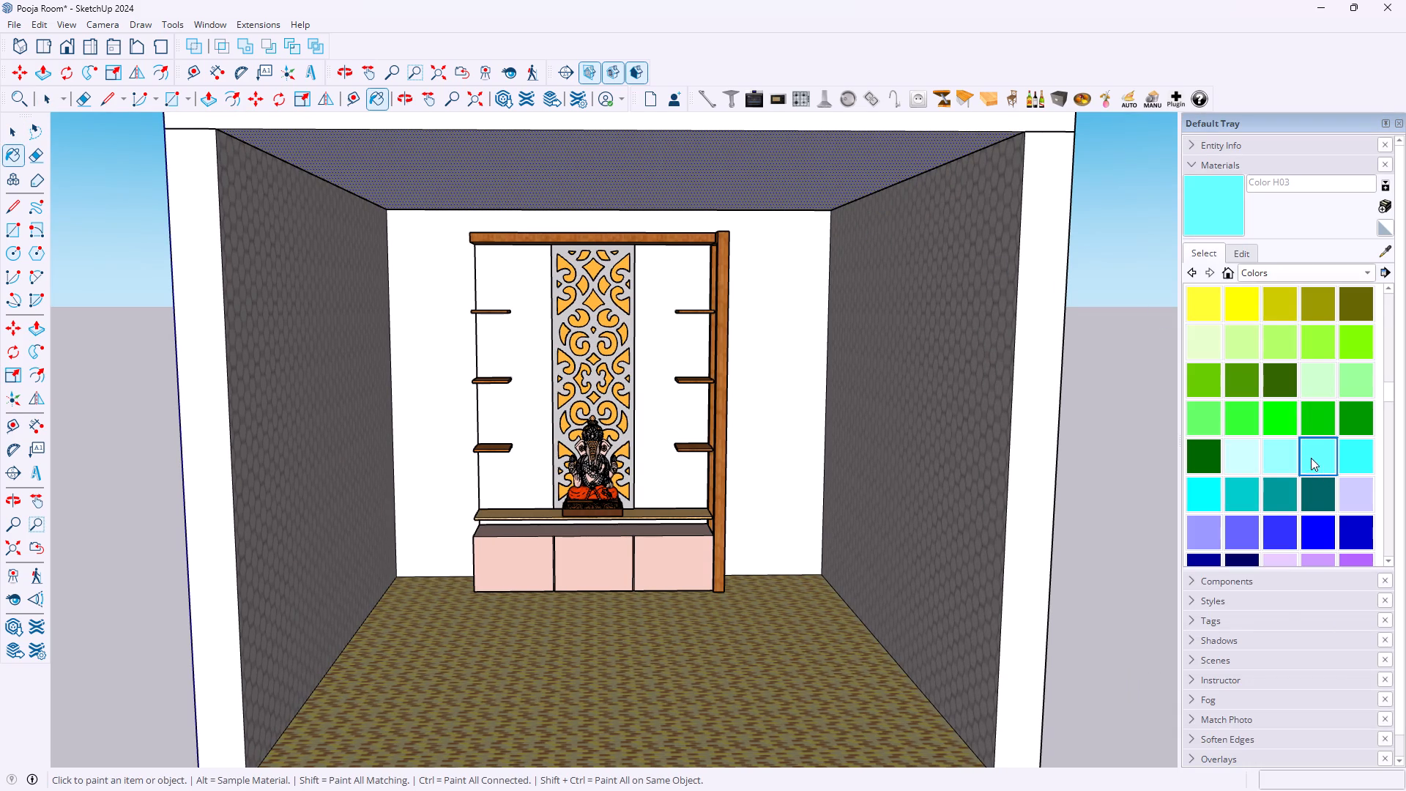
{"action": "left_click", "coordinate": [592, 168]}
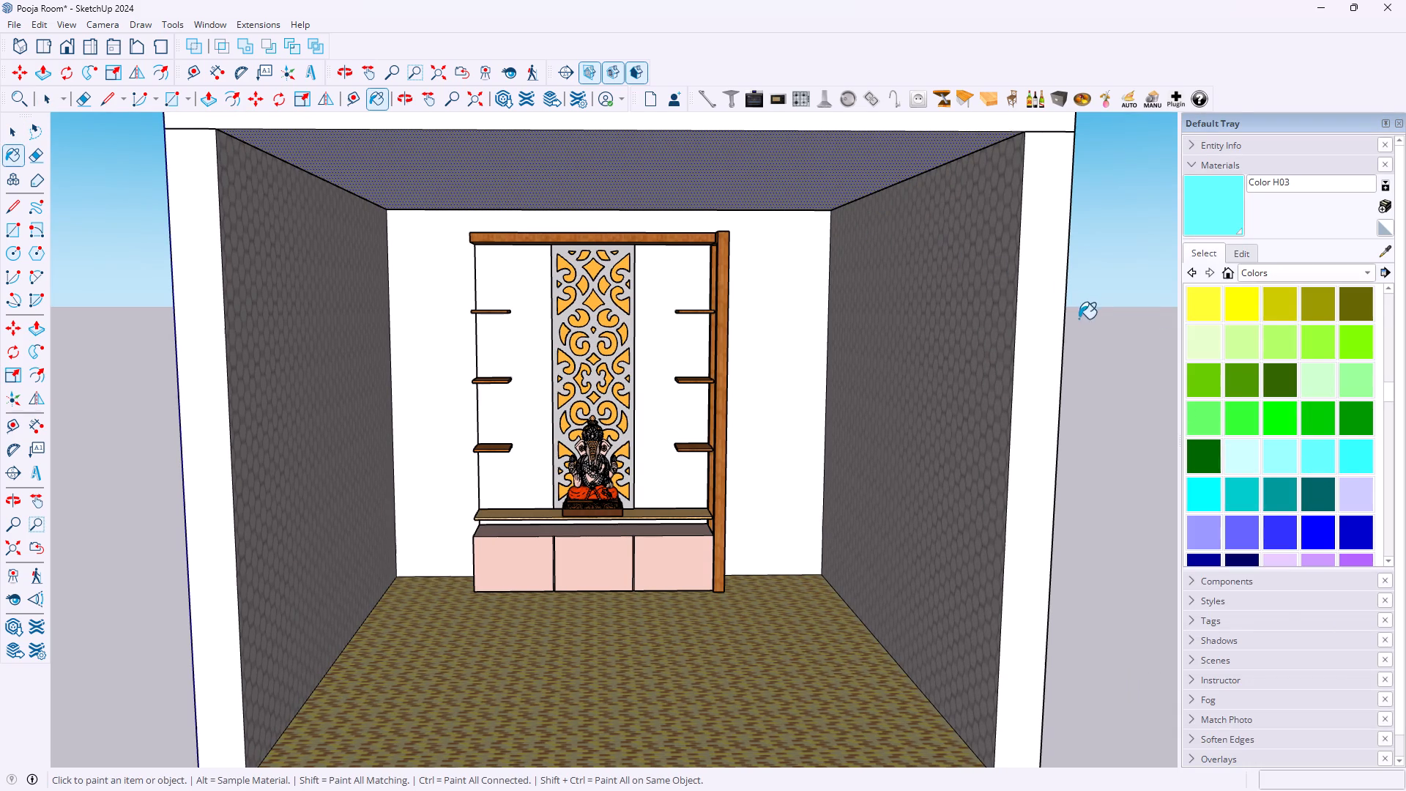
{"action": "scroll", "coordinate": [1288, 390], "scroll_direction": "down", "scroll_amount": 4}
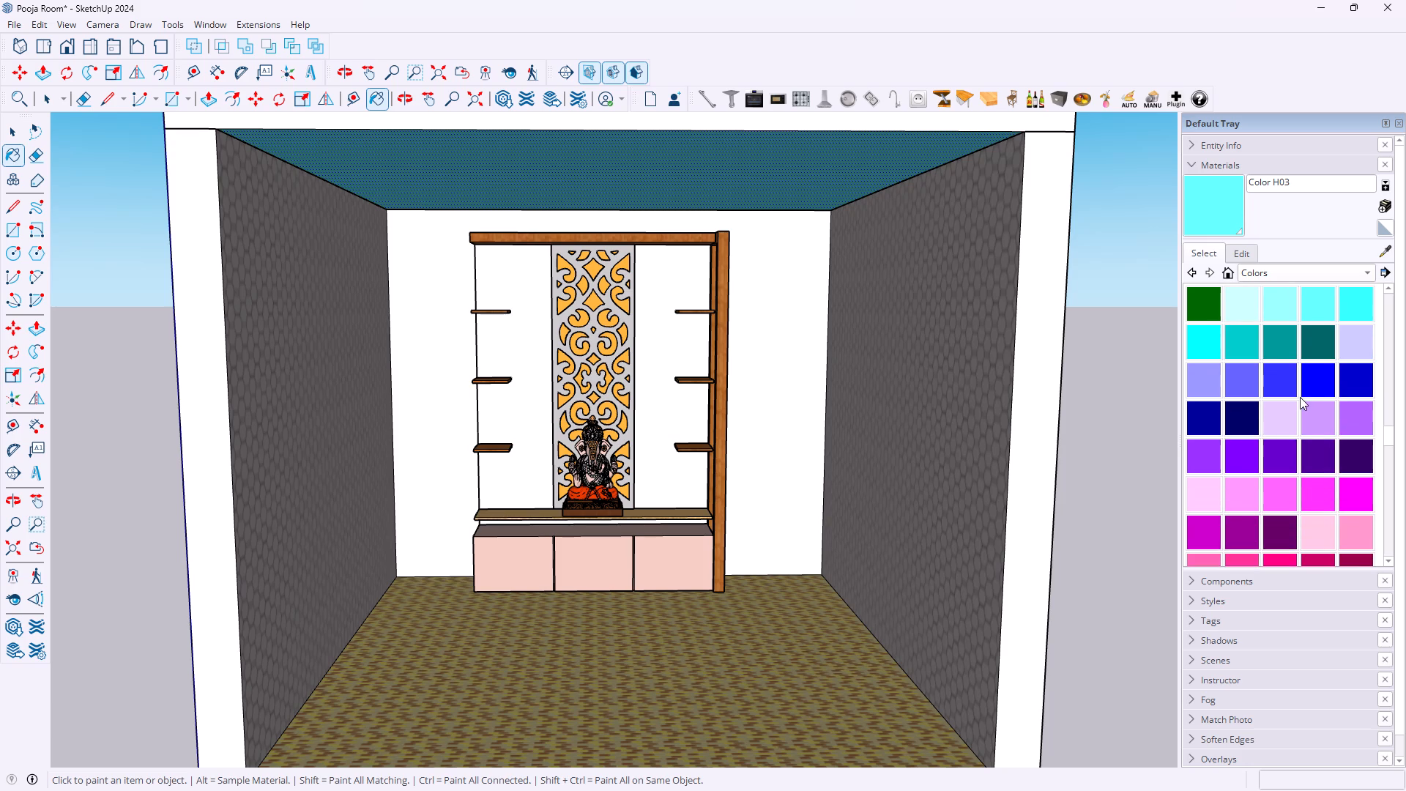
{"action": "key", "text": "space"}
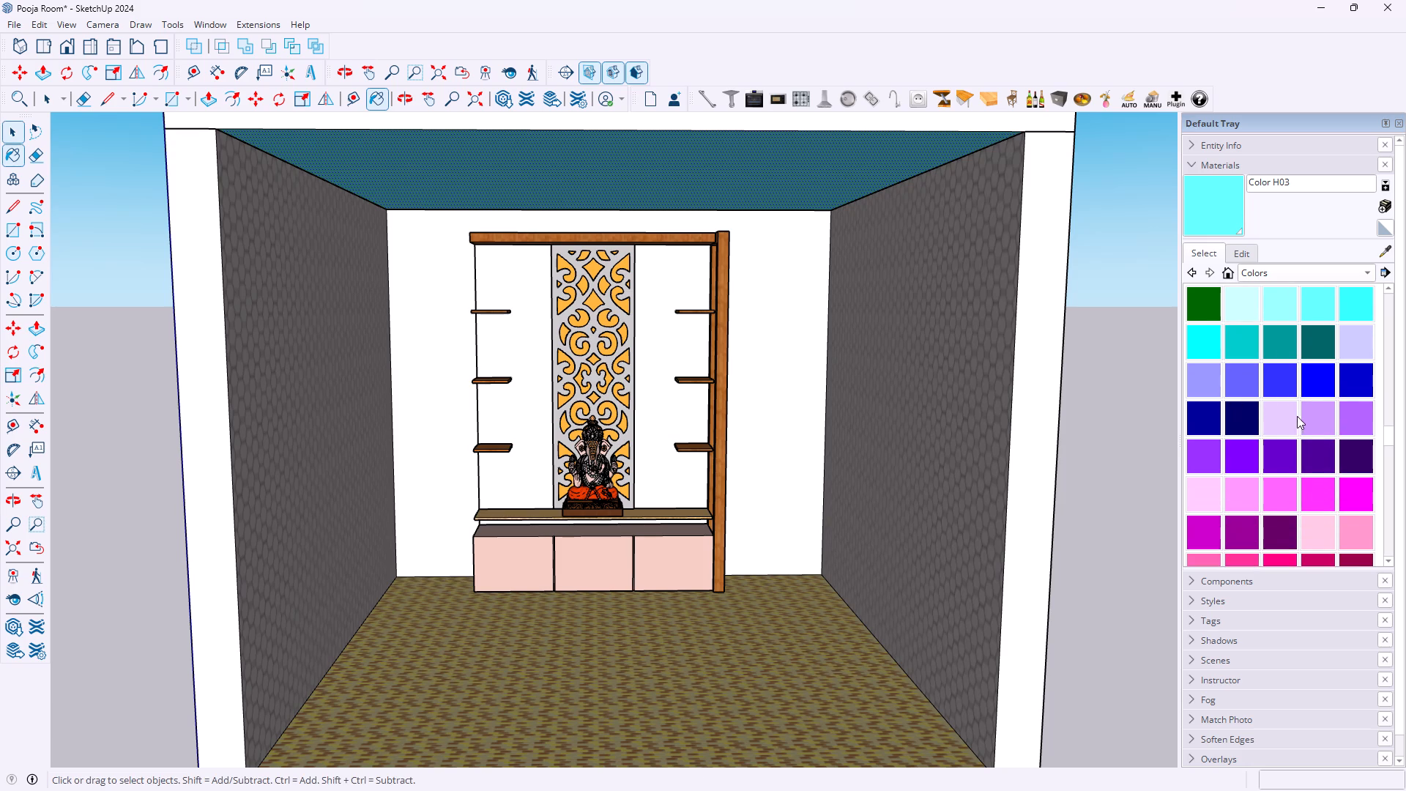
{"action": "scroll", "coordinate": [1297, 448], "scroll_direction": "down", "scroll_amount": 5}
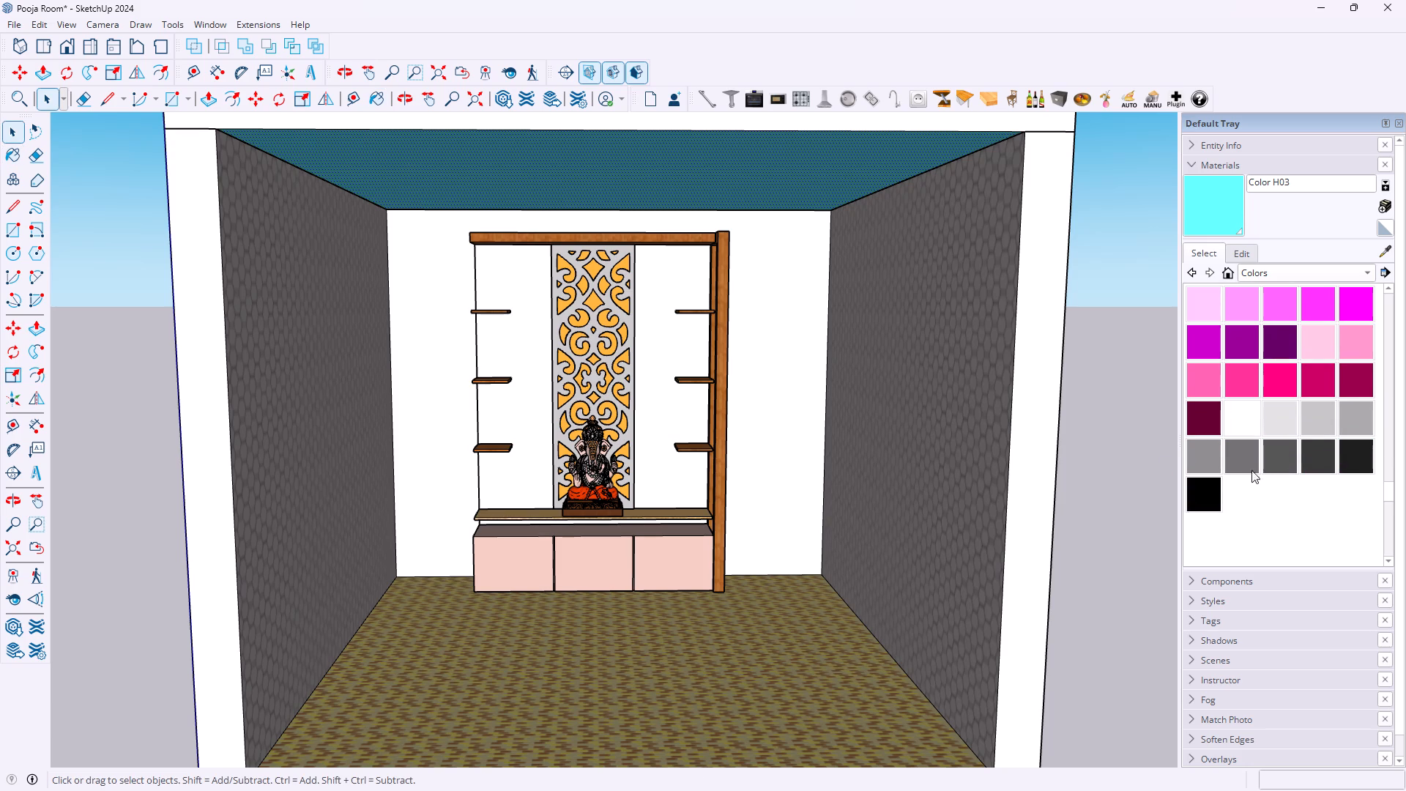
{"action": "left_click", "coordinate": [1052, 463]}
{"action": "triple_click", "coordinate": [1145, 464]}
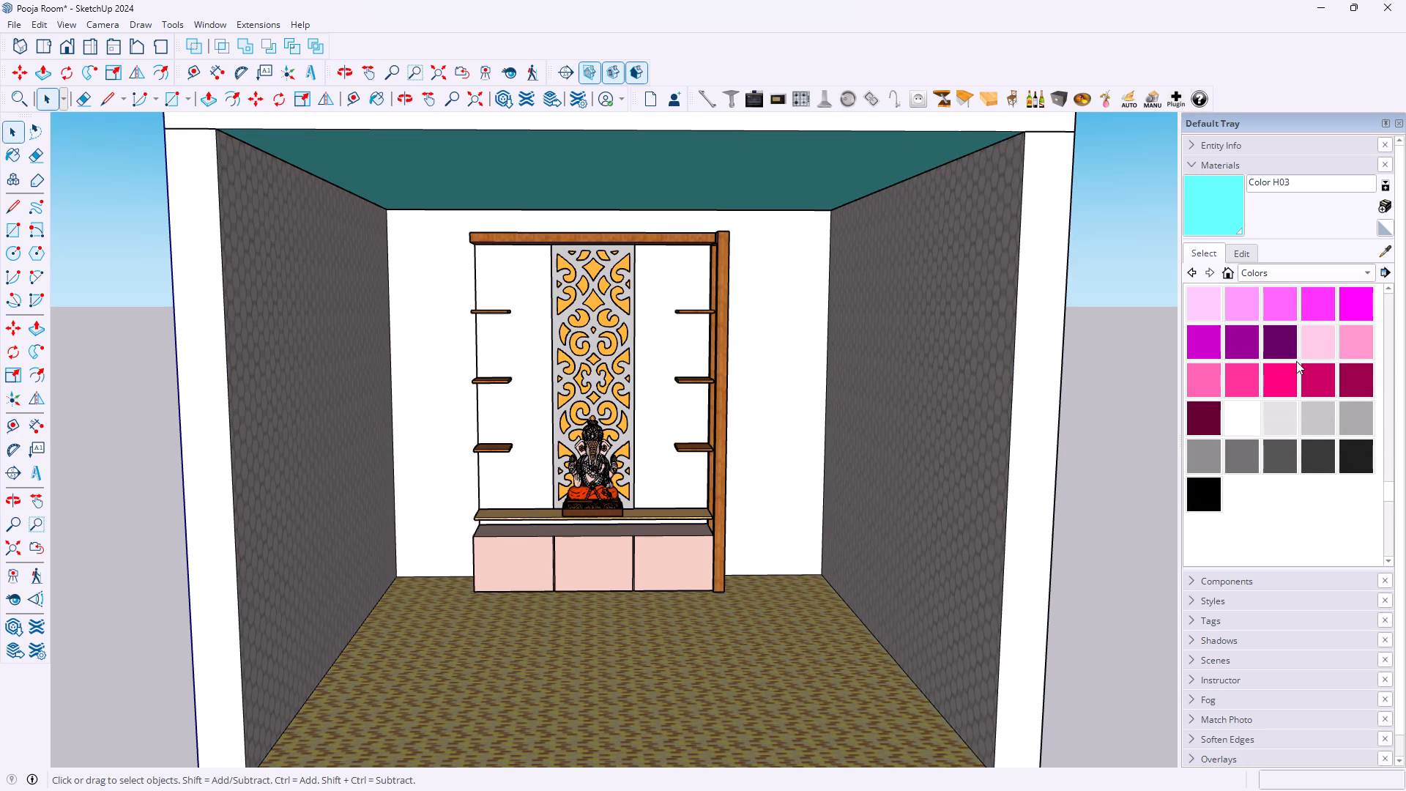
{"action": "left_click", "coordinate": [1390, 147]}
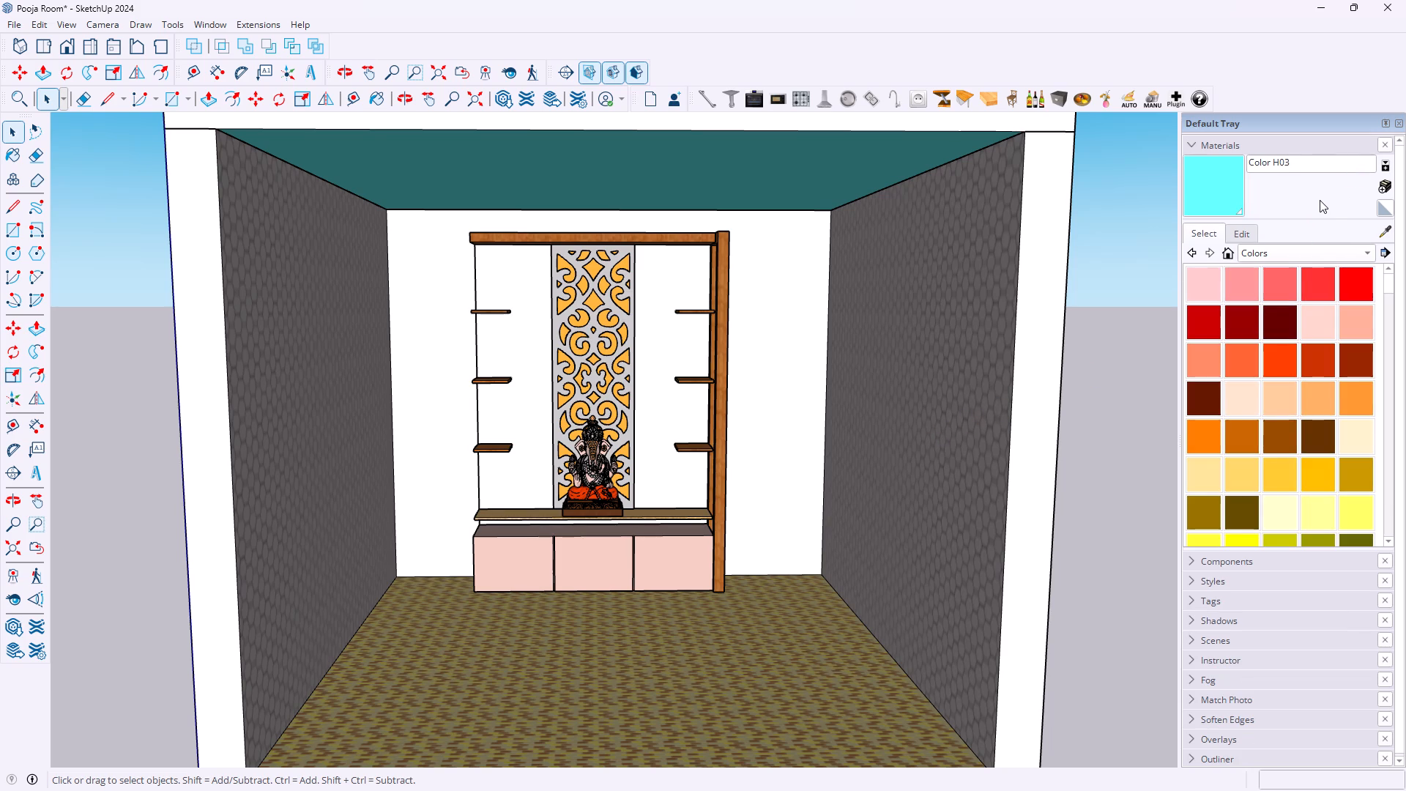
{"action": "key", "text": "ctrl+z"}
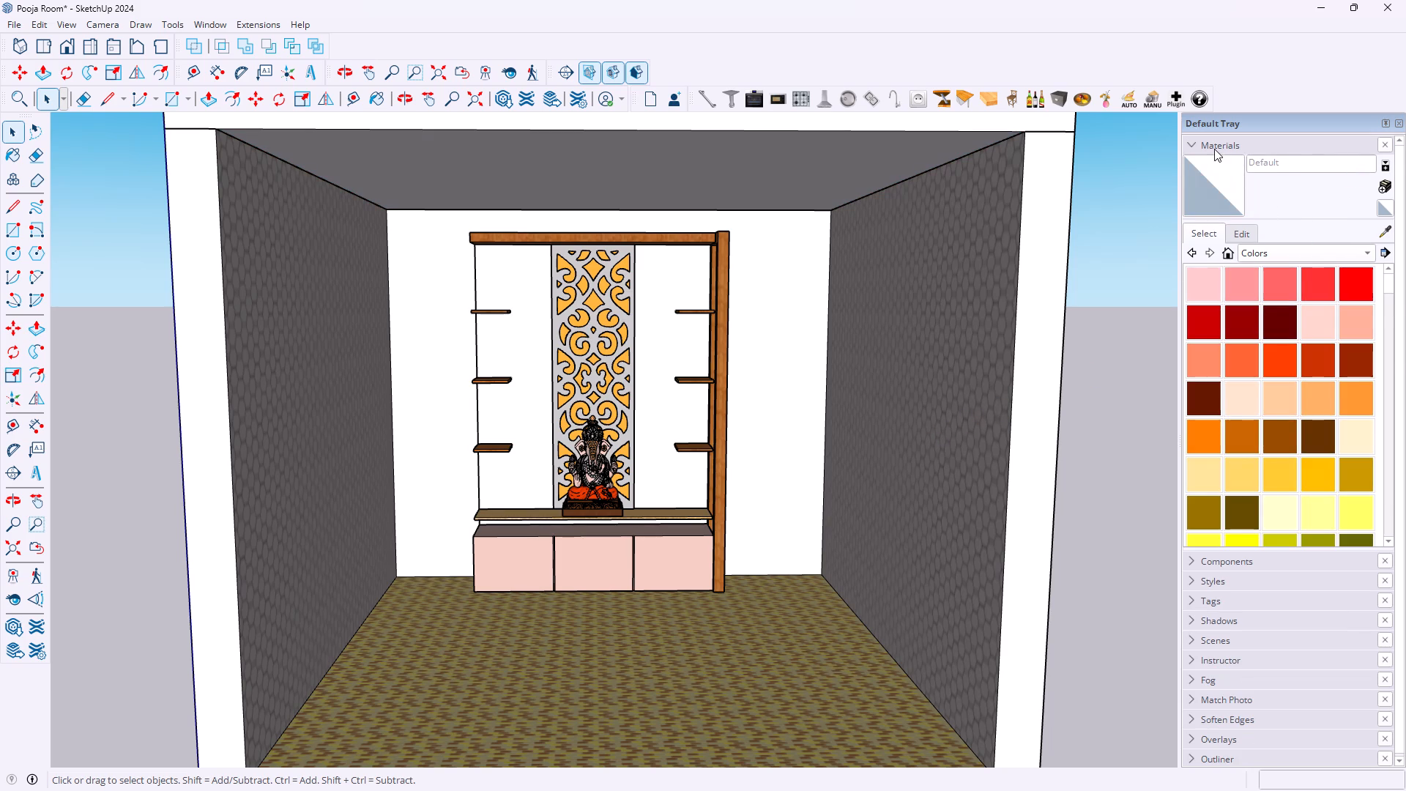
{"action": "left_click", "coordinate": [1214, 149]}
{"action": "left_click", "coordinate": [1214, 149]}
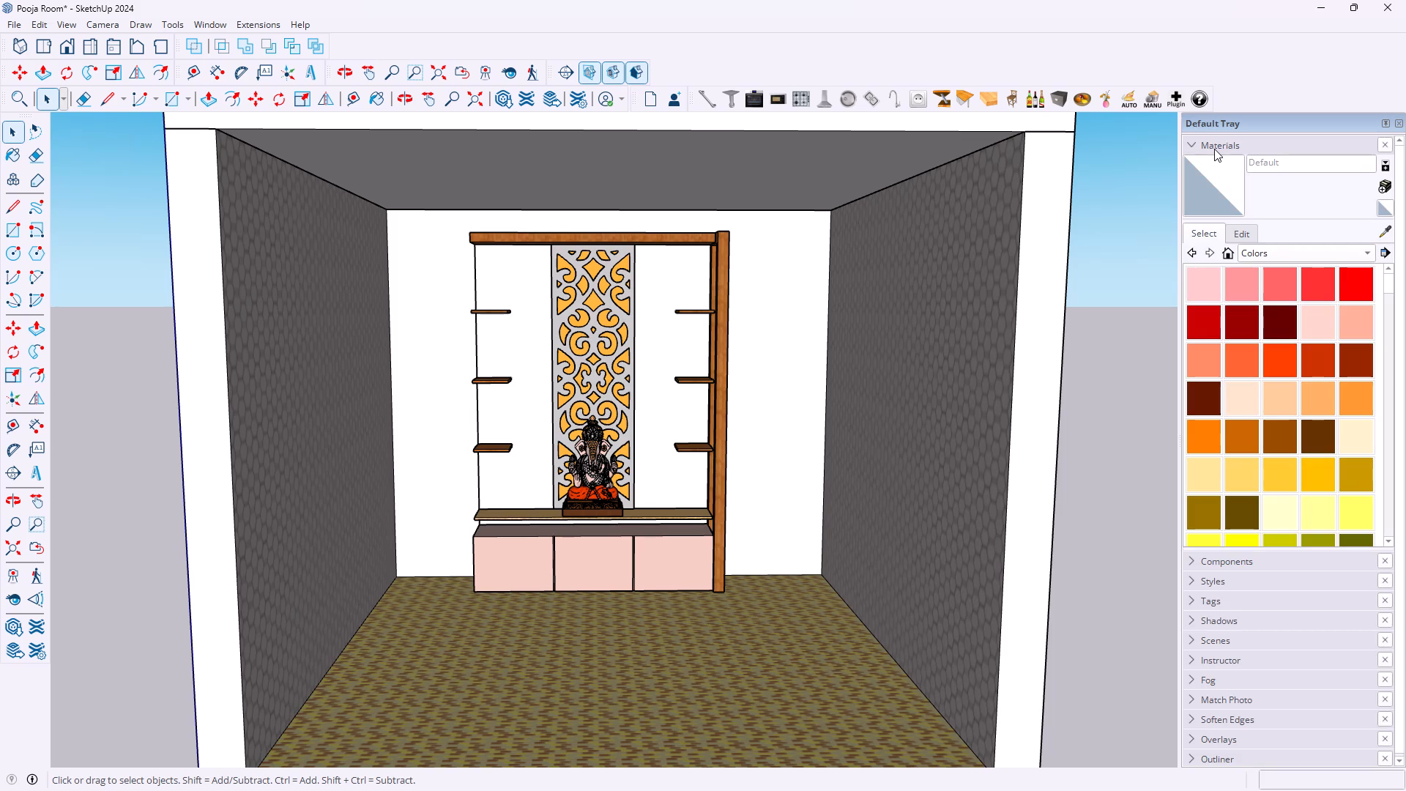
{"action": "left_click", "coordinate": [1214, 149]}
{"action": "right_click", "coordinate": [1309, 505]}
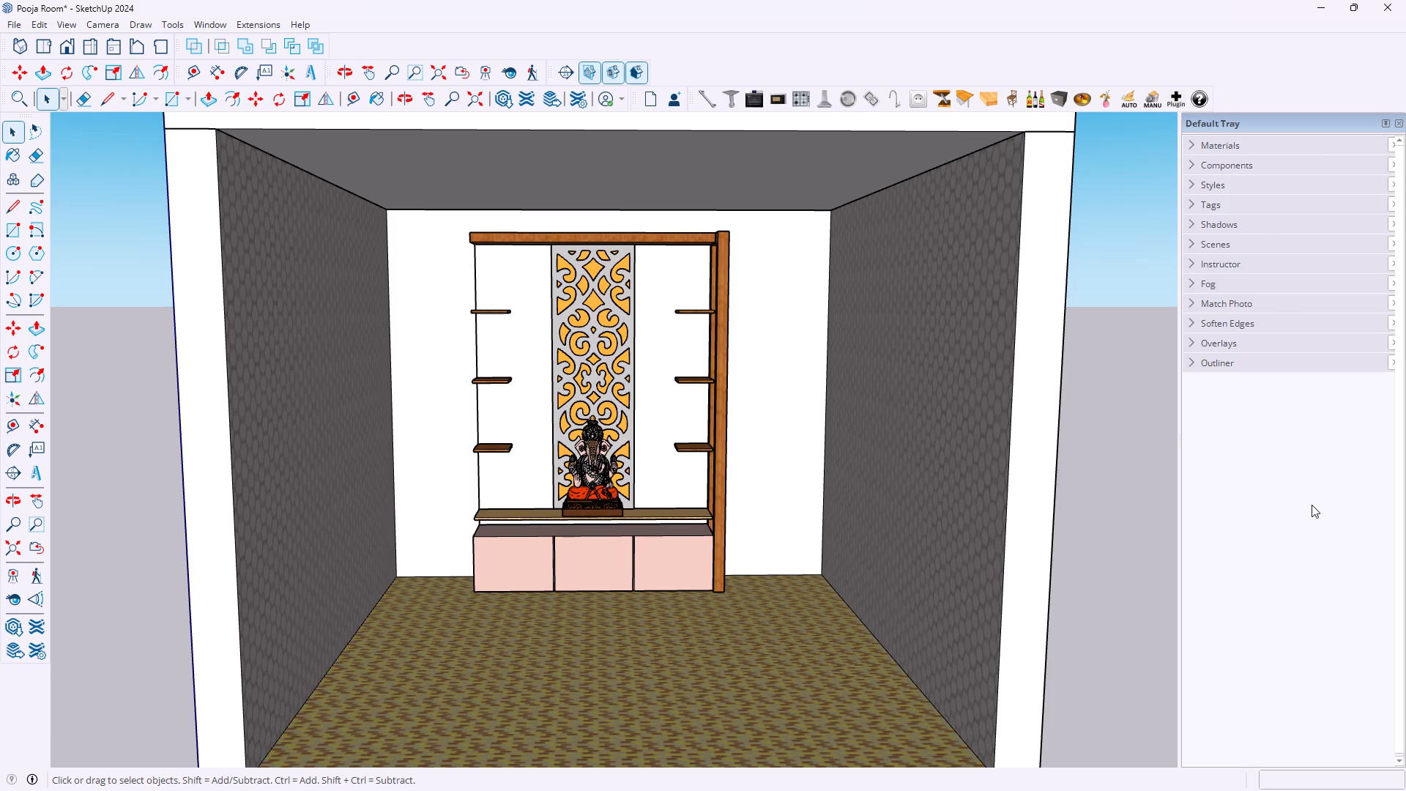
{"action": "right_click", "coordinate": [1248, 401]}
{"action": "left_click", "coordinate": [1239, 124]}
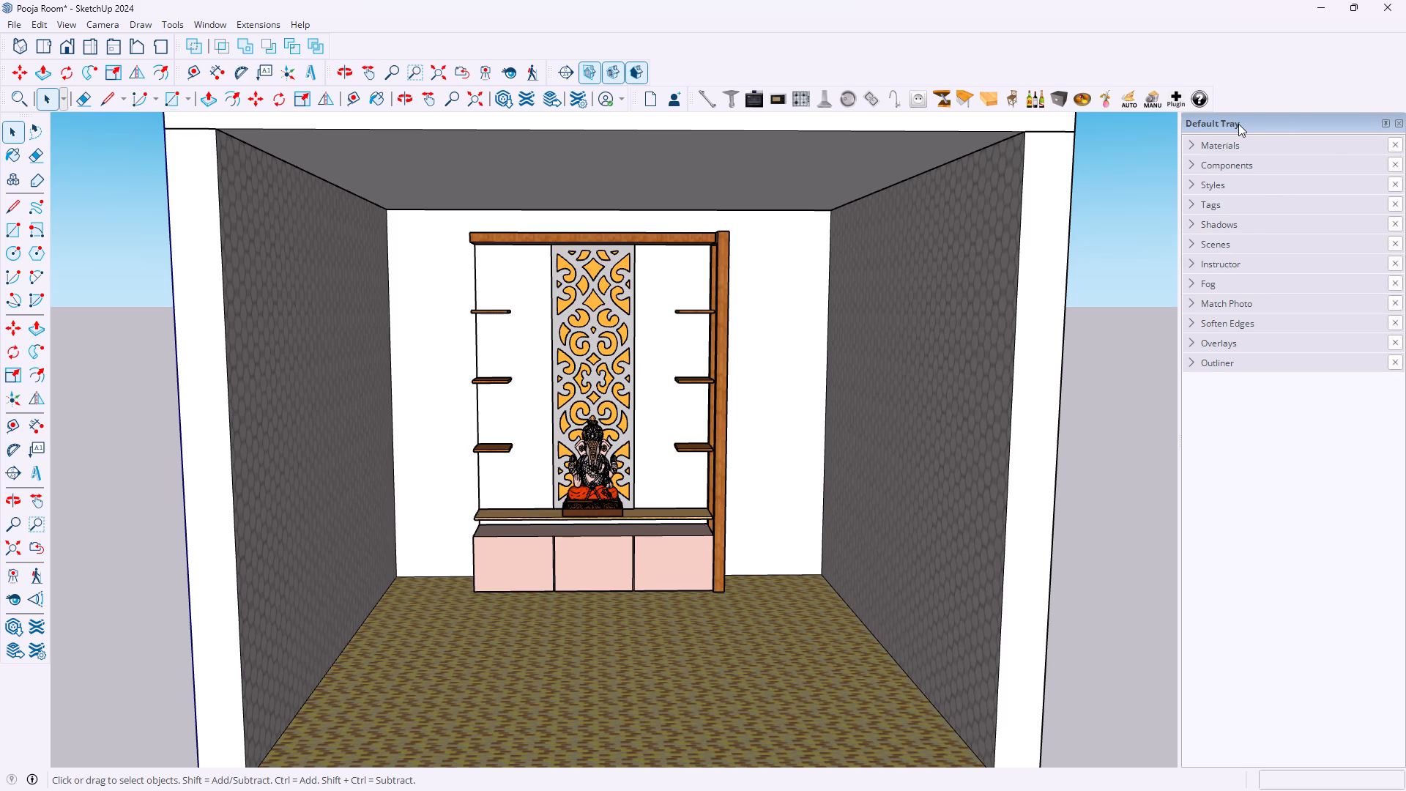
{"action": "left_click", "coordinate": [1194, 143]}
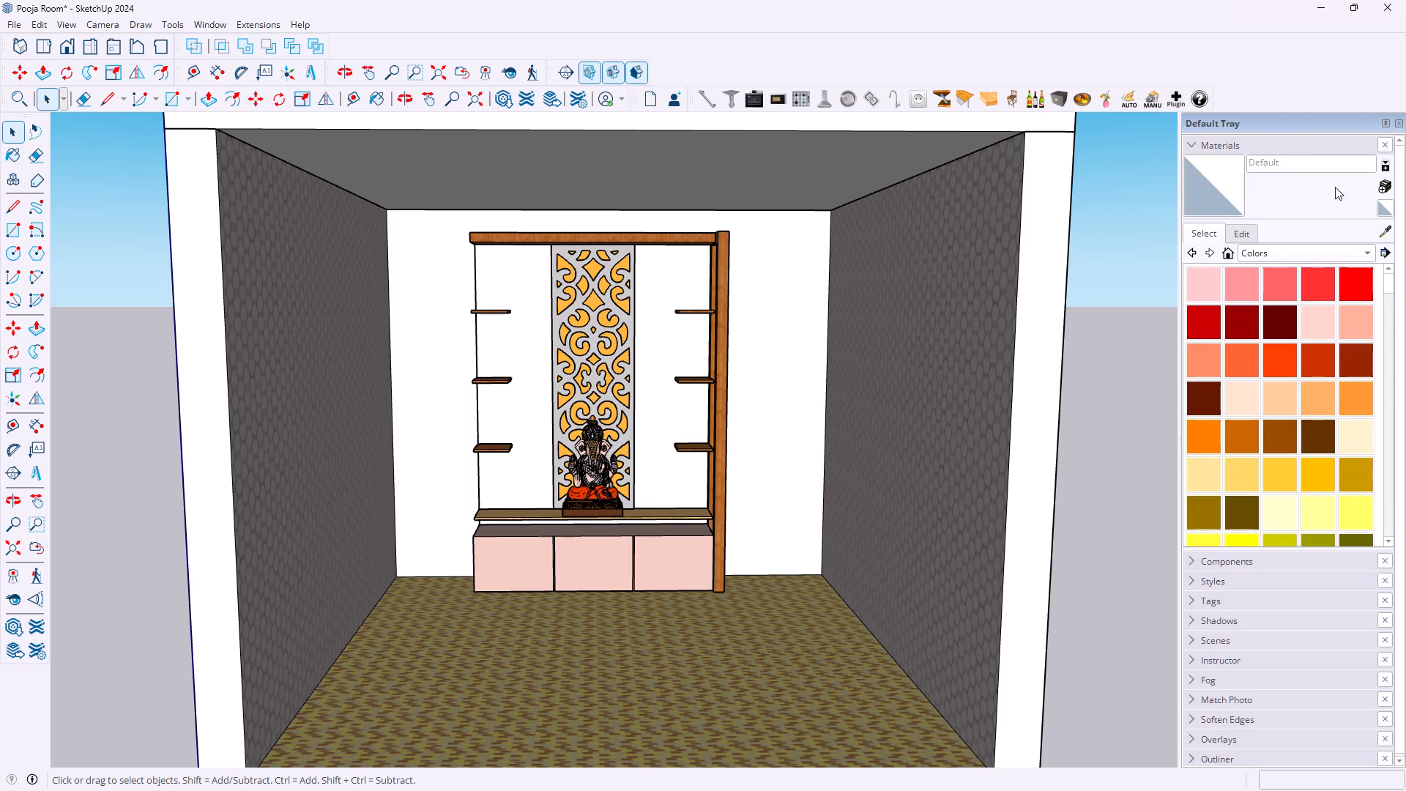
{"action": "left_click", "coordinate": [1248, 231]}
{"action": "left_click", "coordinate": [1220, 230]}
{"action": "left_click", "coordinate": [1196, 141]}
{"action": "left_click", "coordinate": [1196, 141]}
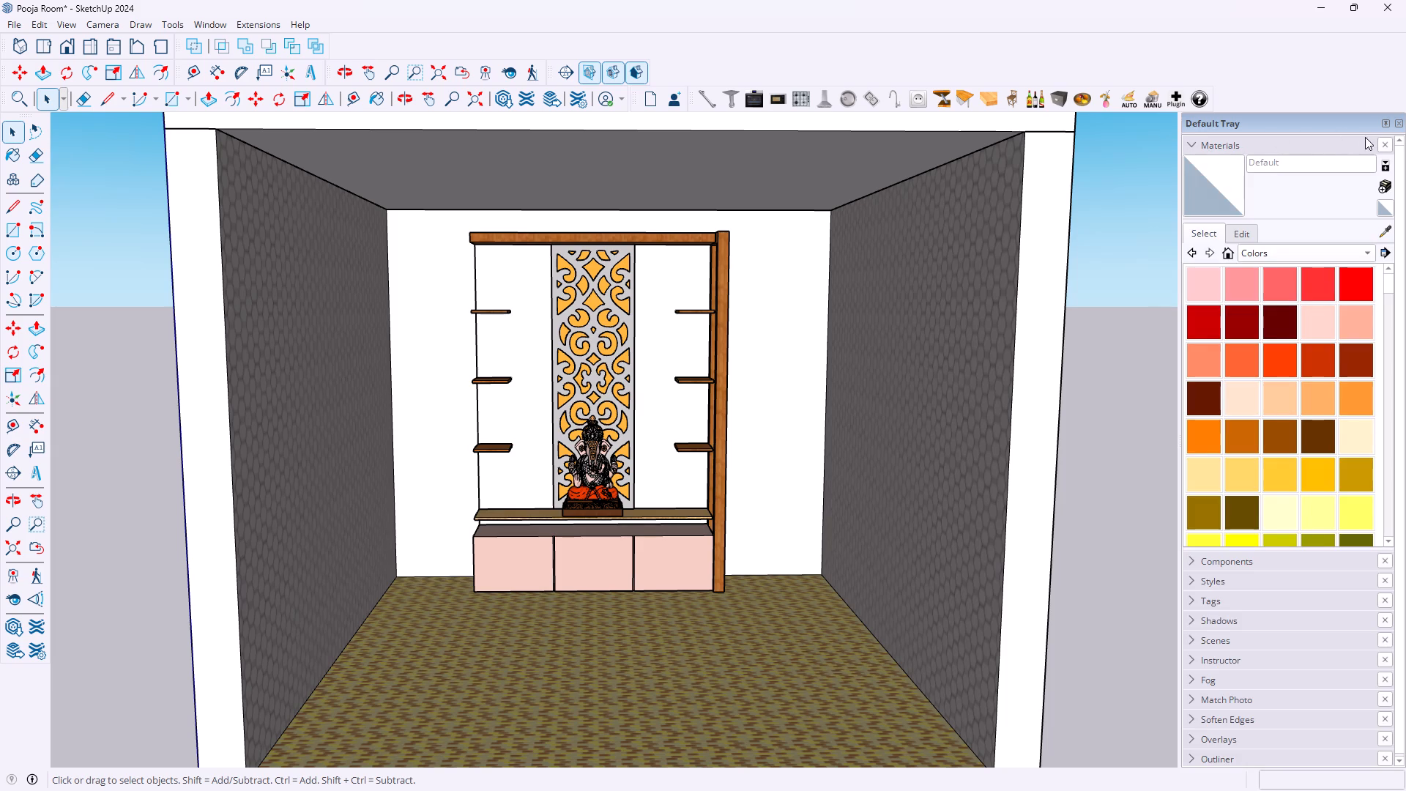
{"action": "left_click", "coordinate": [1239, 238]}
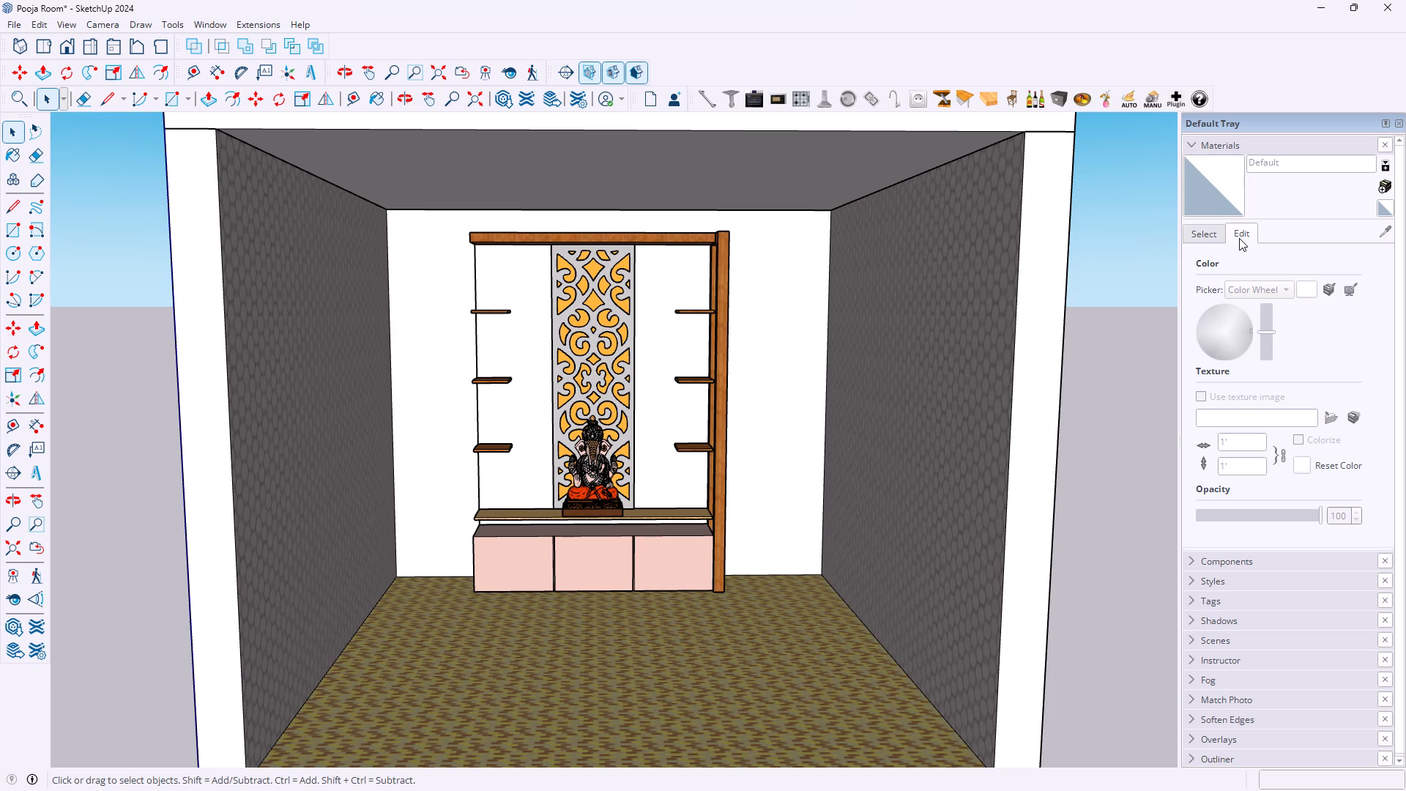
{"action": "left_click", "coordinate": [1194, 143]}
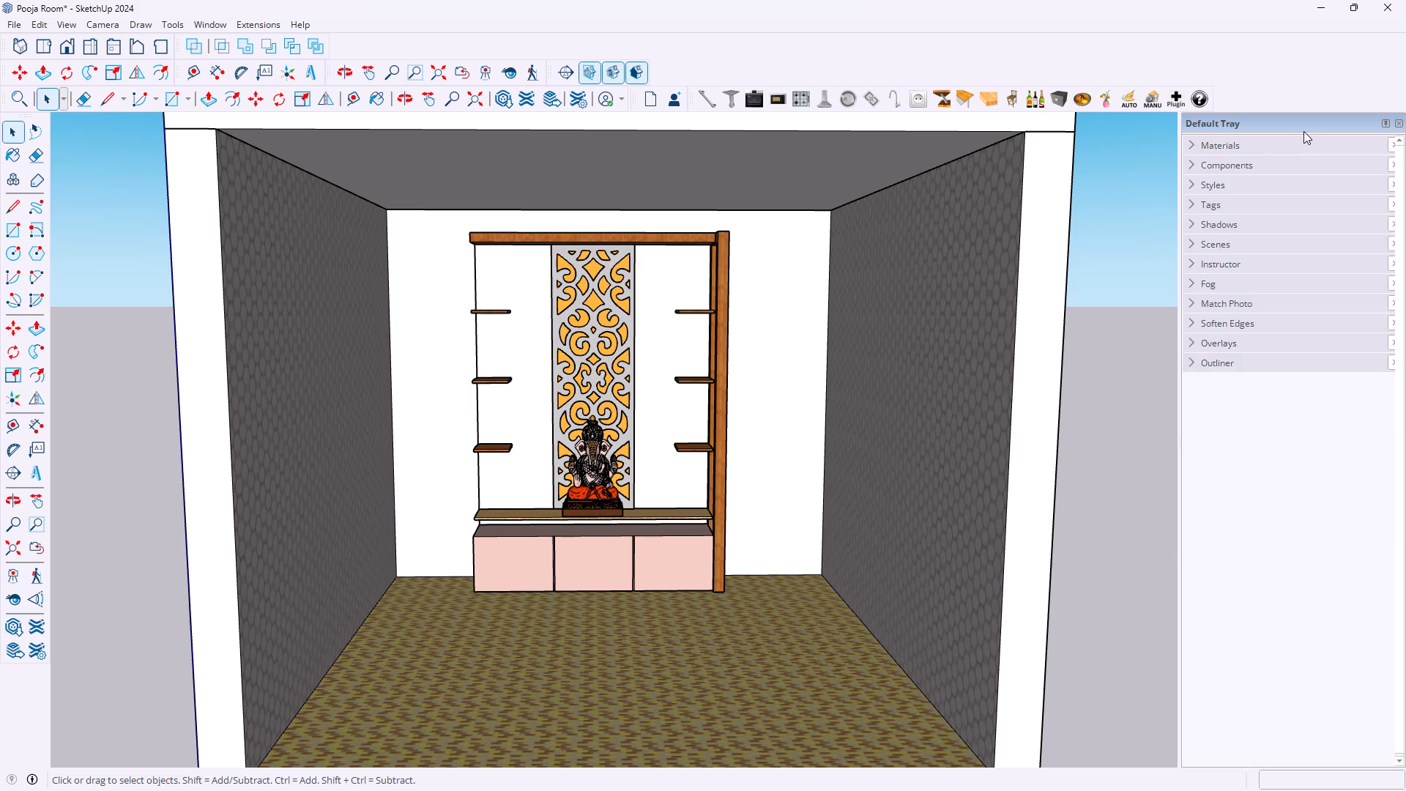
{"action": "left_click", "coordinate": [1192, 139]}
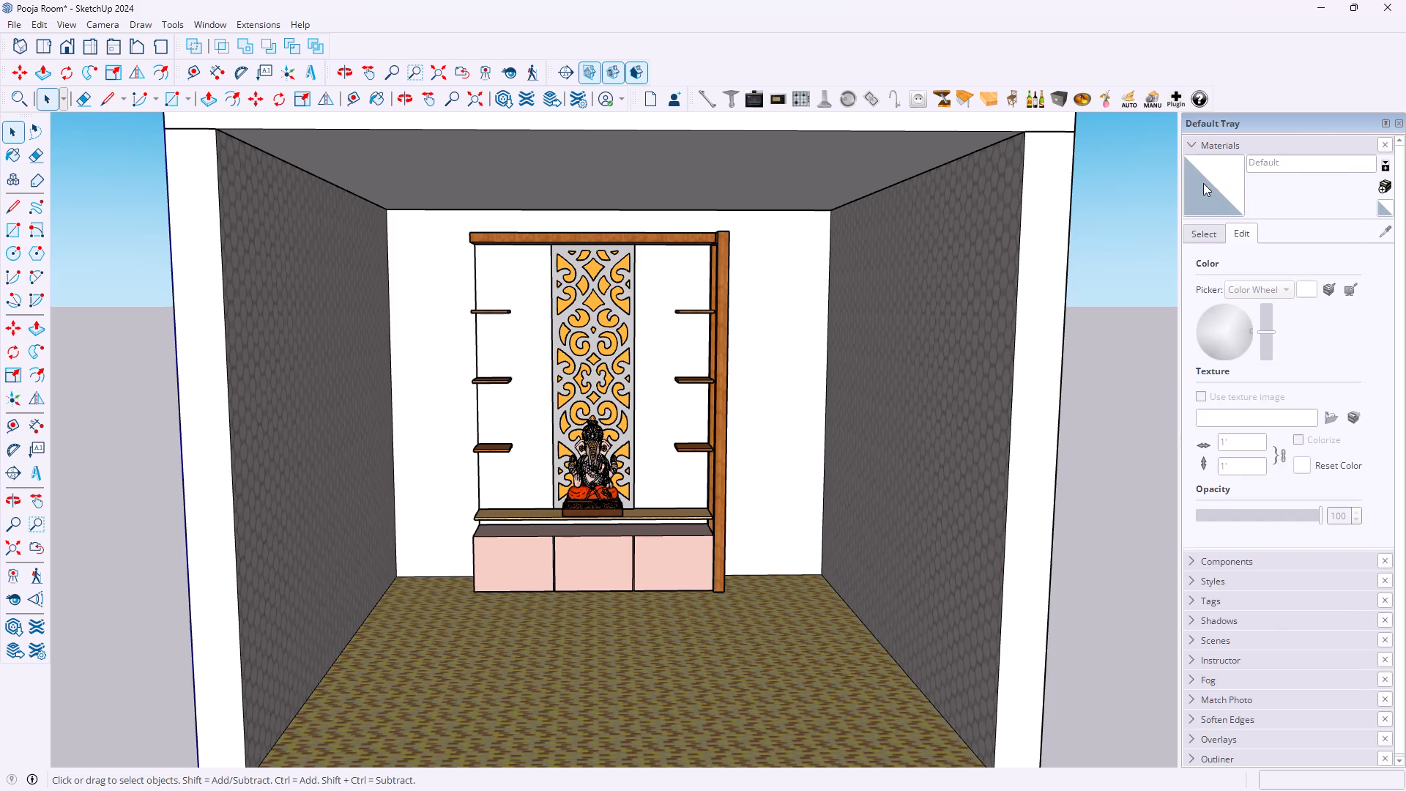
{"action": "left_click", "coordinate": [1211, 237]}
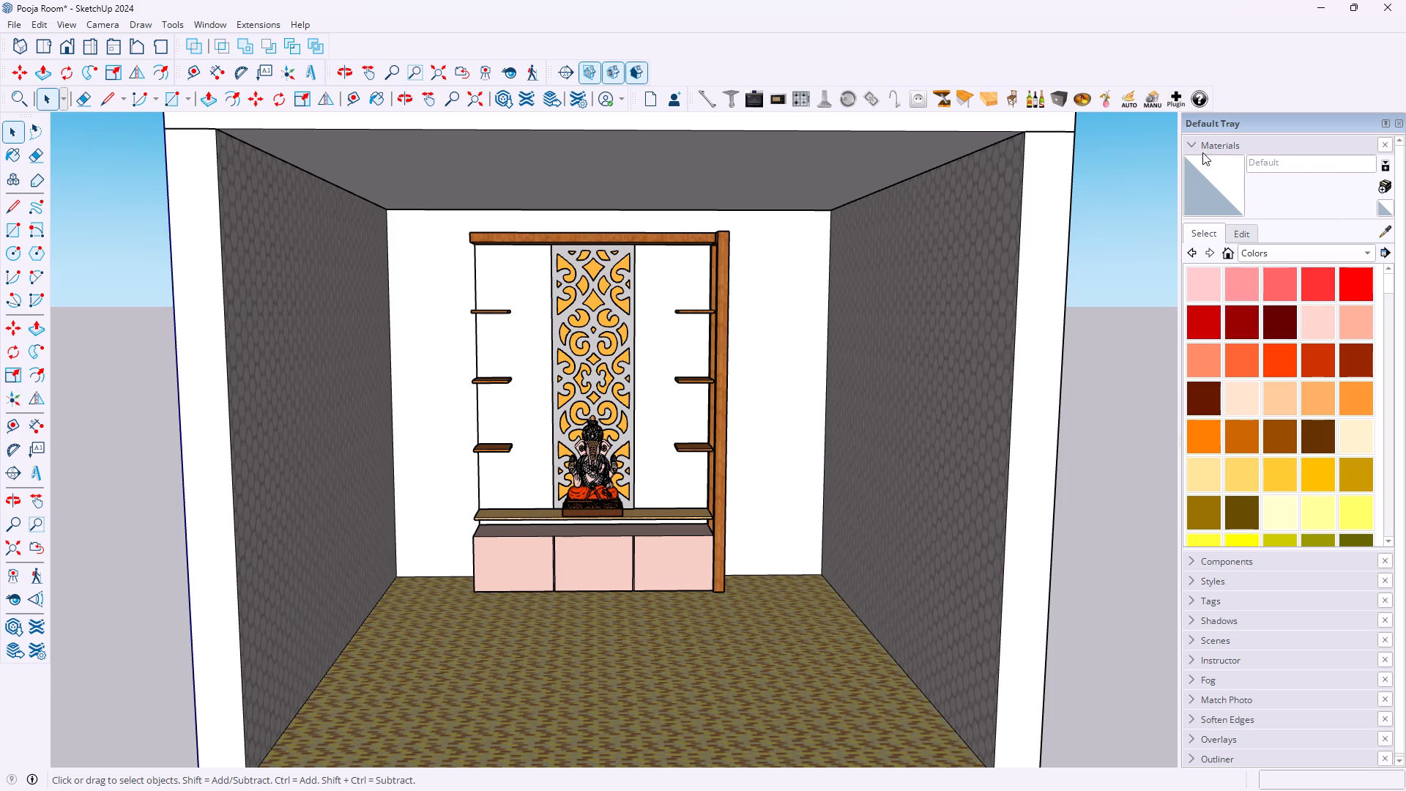
Close the Default Tray to free the full modelling area.
{"action": "left_click", "coordinate": [1400, 125]}
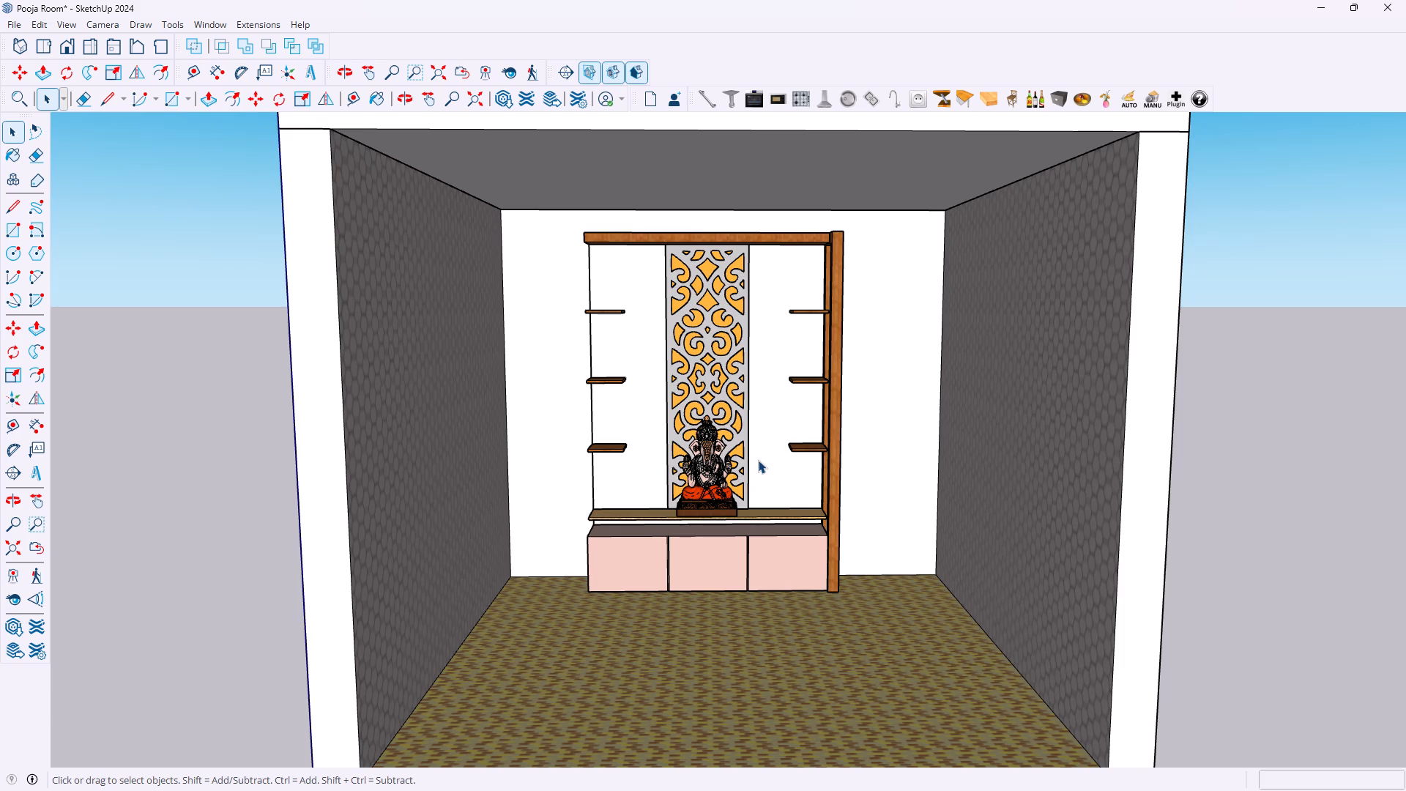
Save the finished Pooja Room model under its existing file name.
{"action": "middle_click_drag", "start_coordinate": [756, 461], "coordinate": [752, 441]}
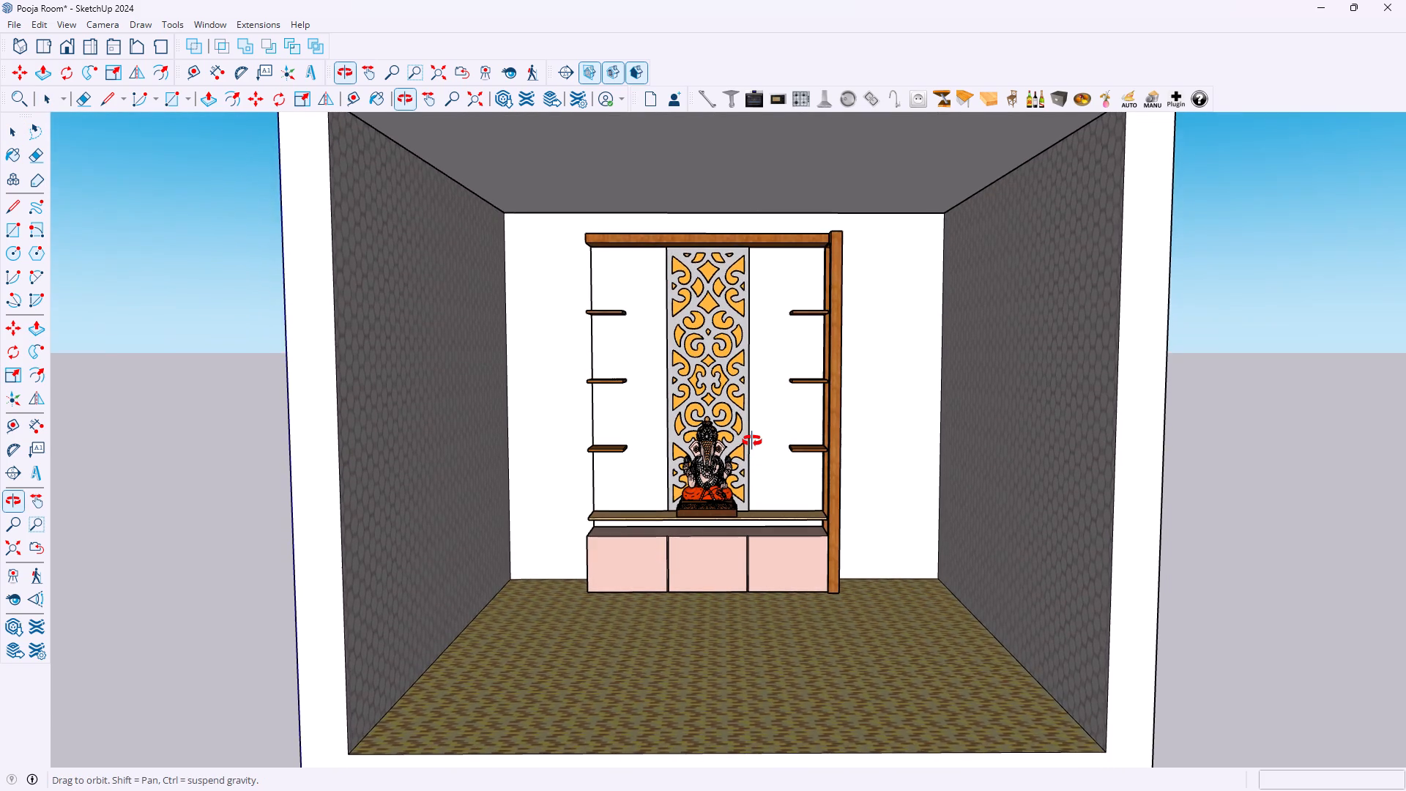
{"action": "middle_click_drag", "start_coordinate": [752, 441], "coordinate": [755, 429]}
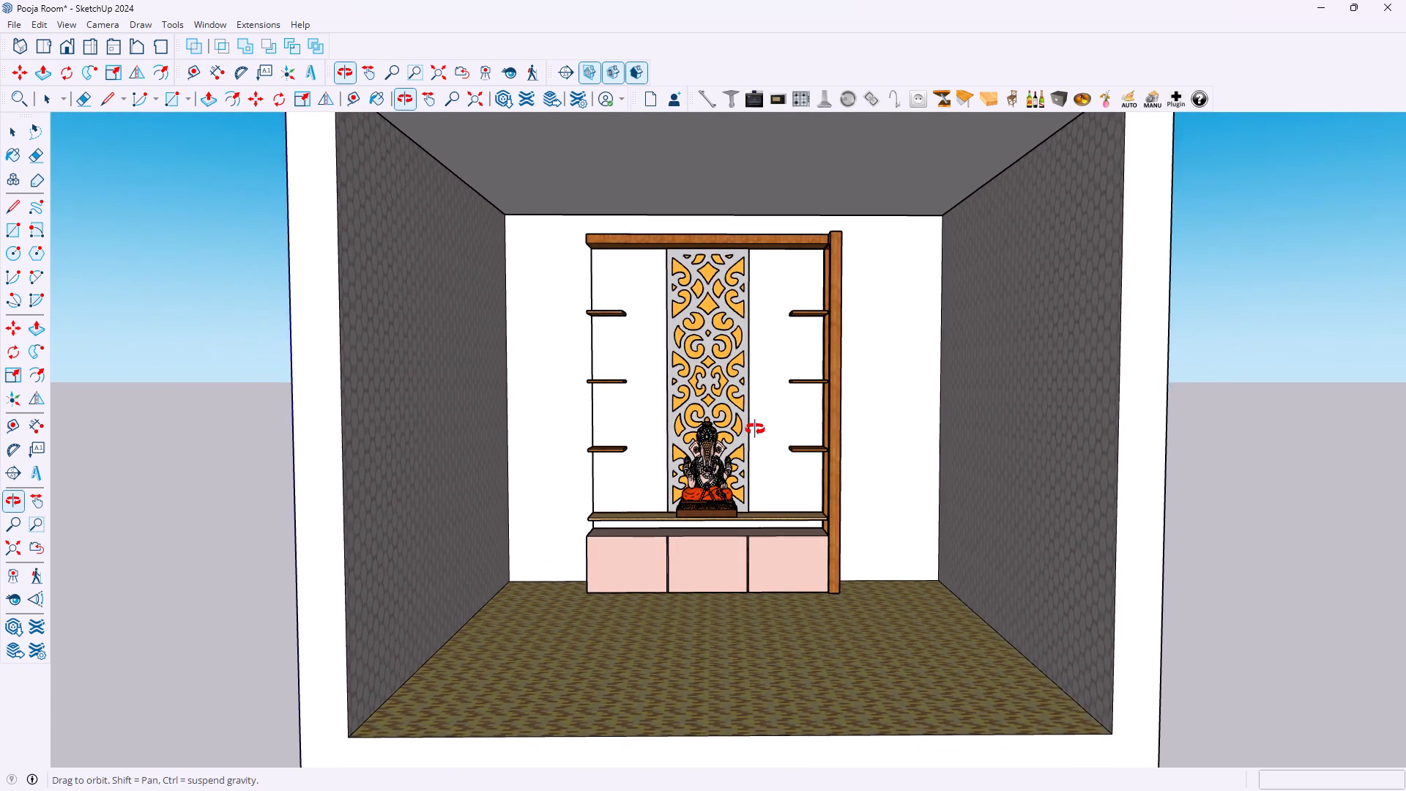
{"action": "middle_click_drag", "start_coordinate": [755, 429], "coordinate": [756, 428]}
{"action": "scroll", "coordinate": [753, 430], "scroll_direction": "up", "scroll_amount": 1}
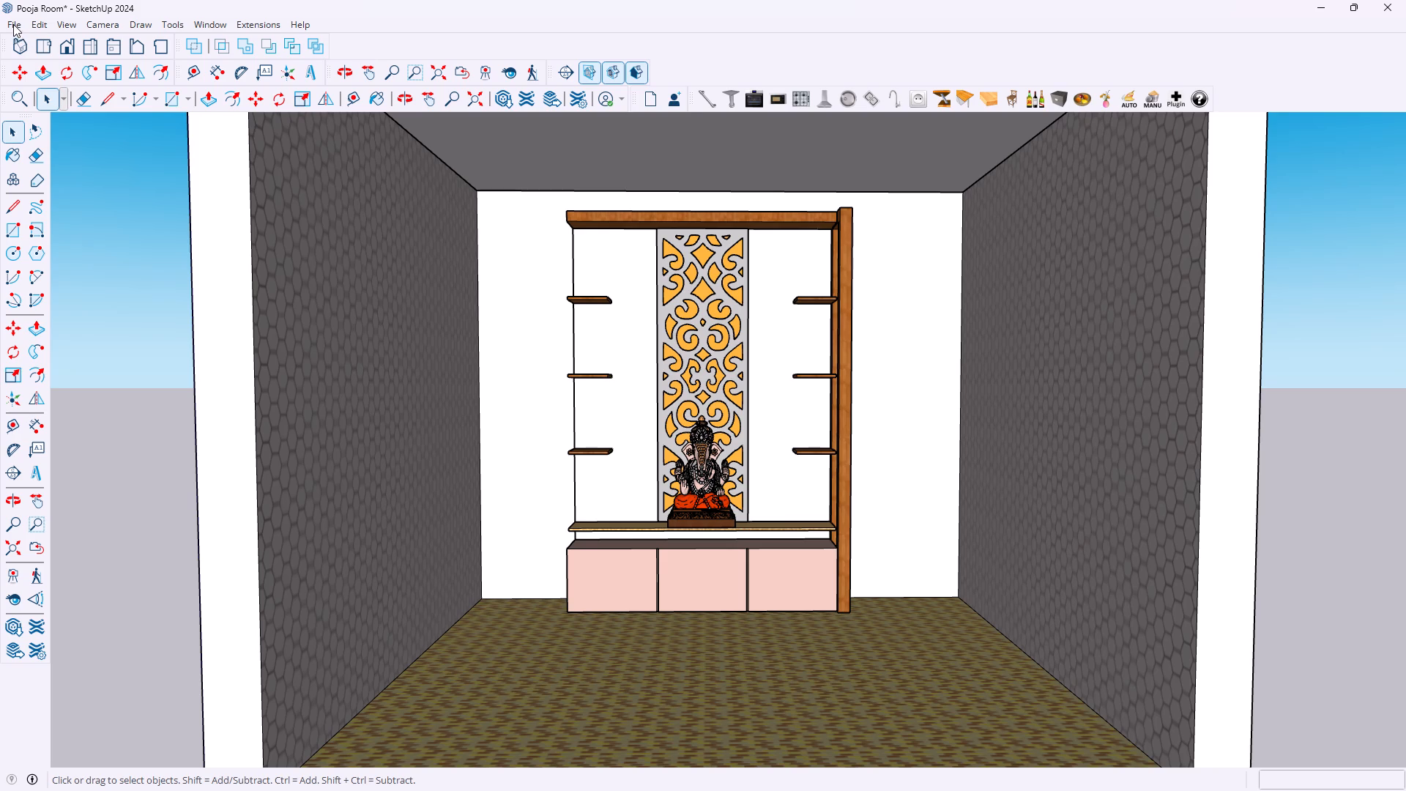
{"action": "key", "text": "ctrl+s"}
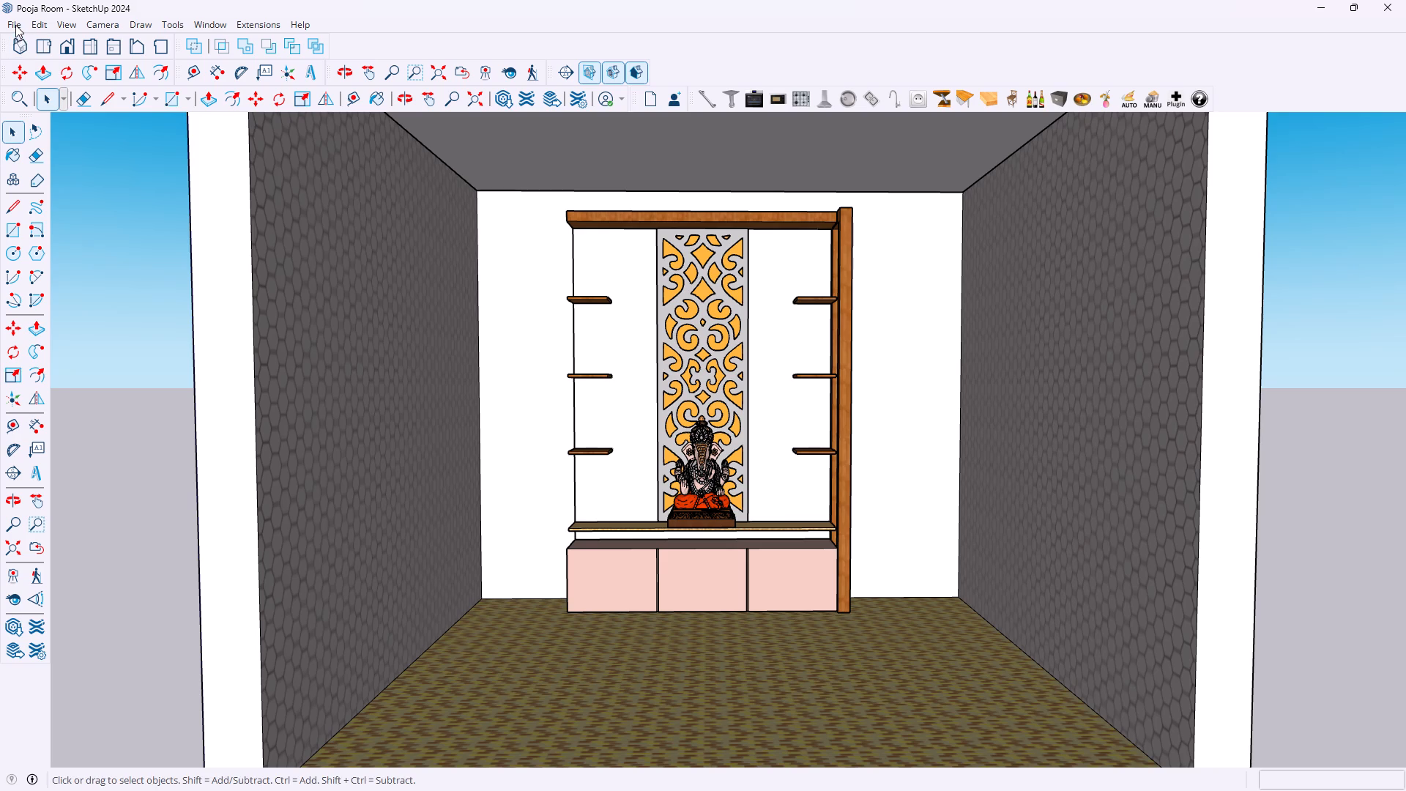
Print one copy of the current view with Microsoft Print to PDF, naming the file Pooja Room in the SKETCHUP FILES\8 folder.
{"action": "left_click", "coordinate": [15, 25]}
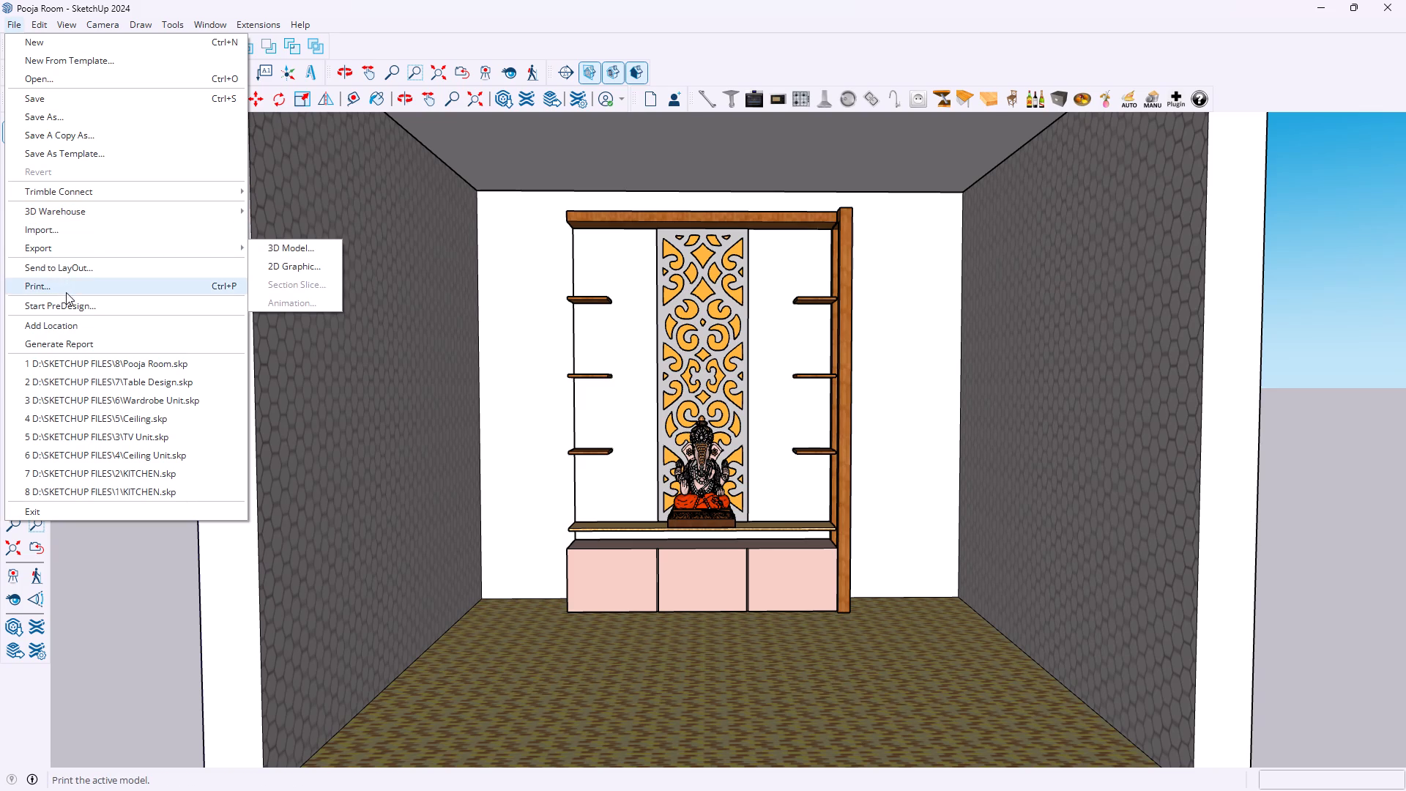
{"action": "left_click", "coordinate": [64, 288]}
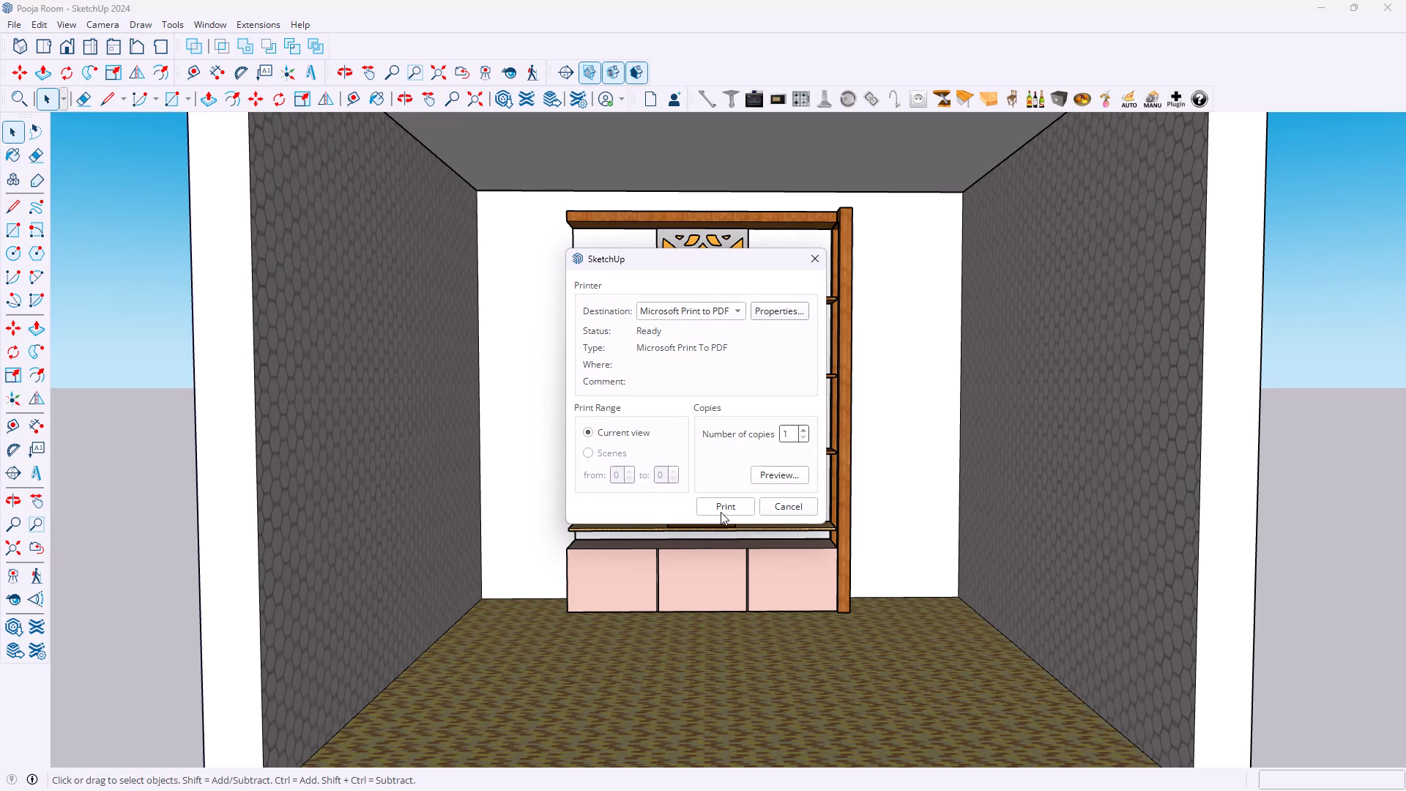
{"action": "left_click", "coordinate": [725, 509]}
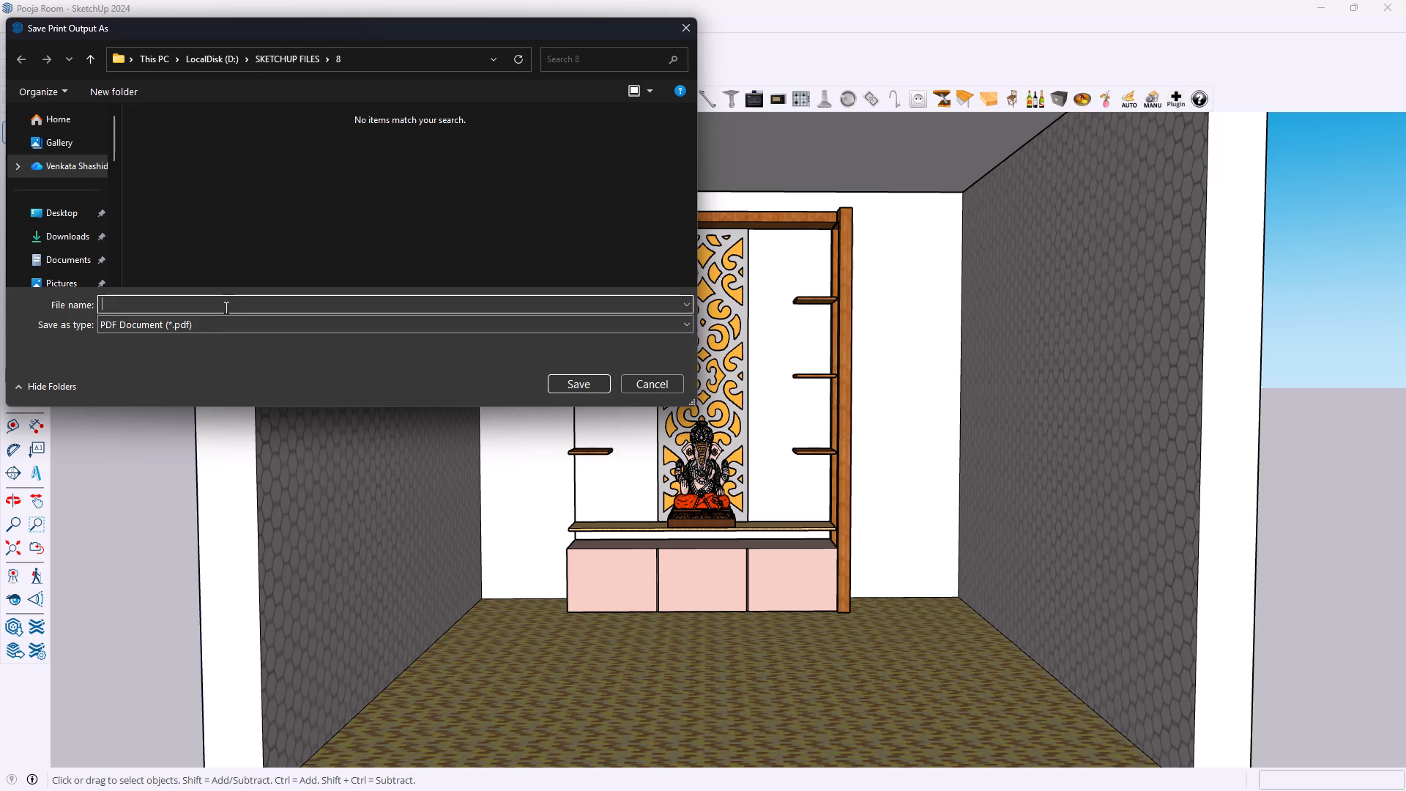
{"action": "type", "text": "Poo"}
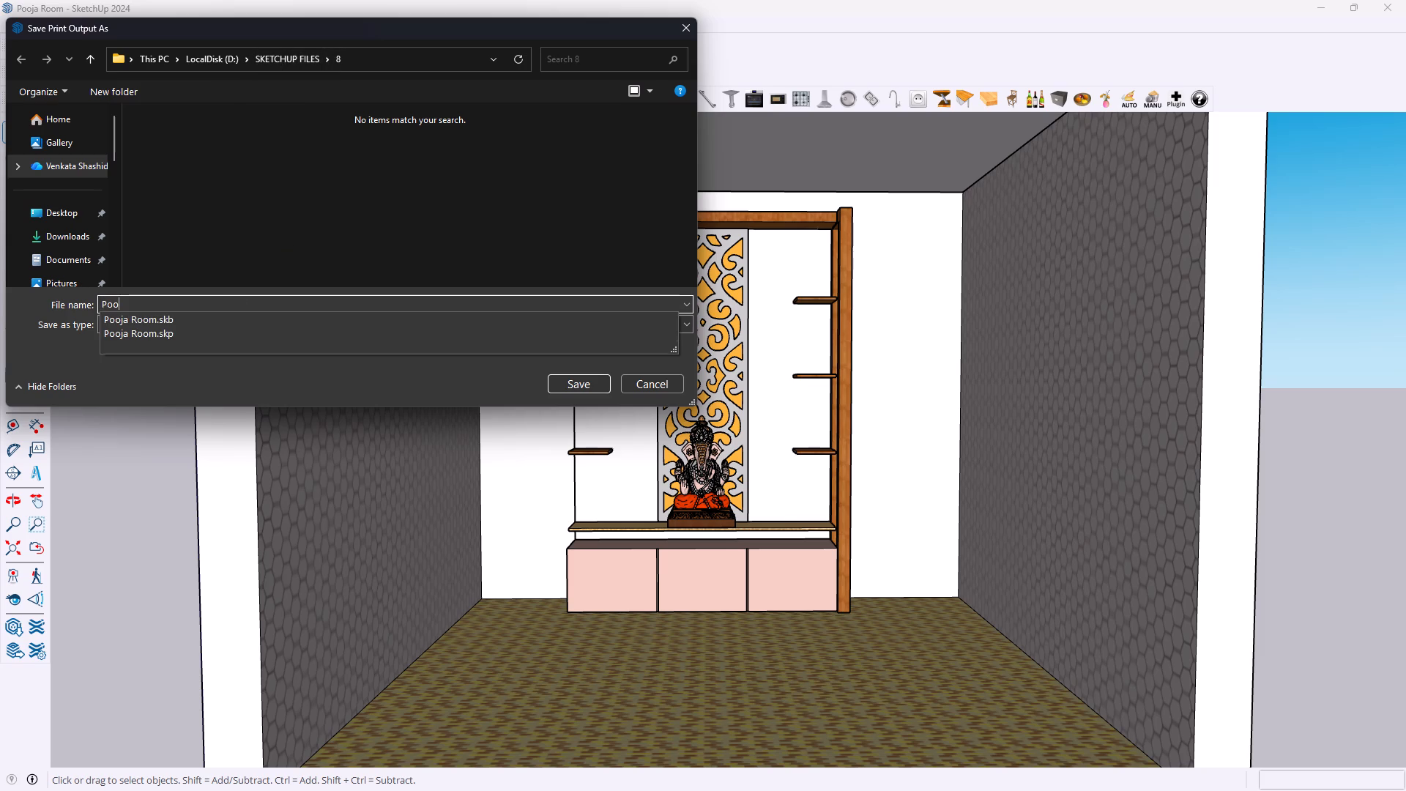
{"action": "key", "text": "Down"}
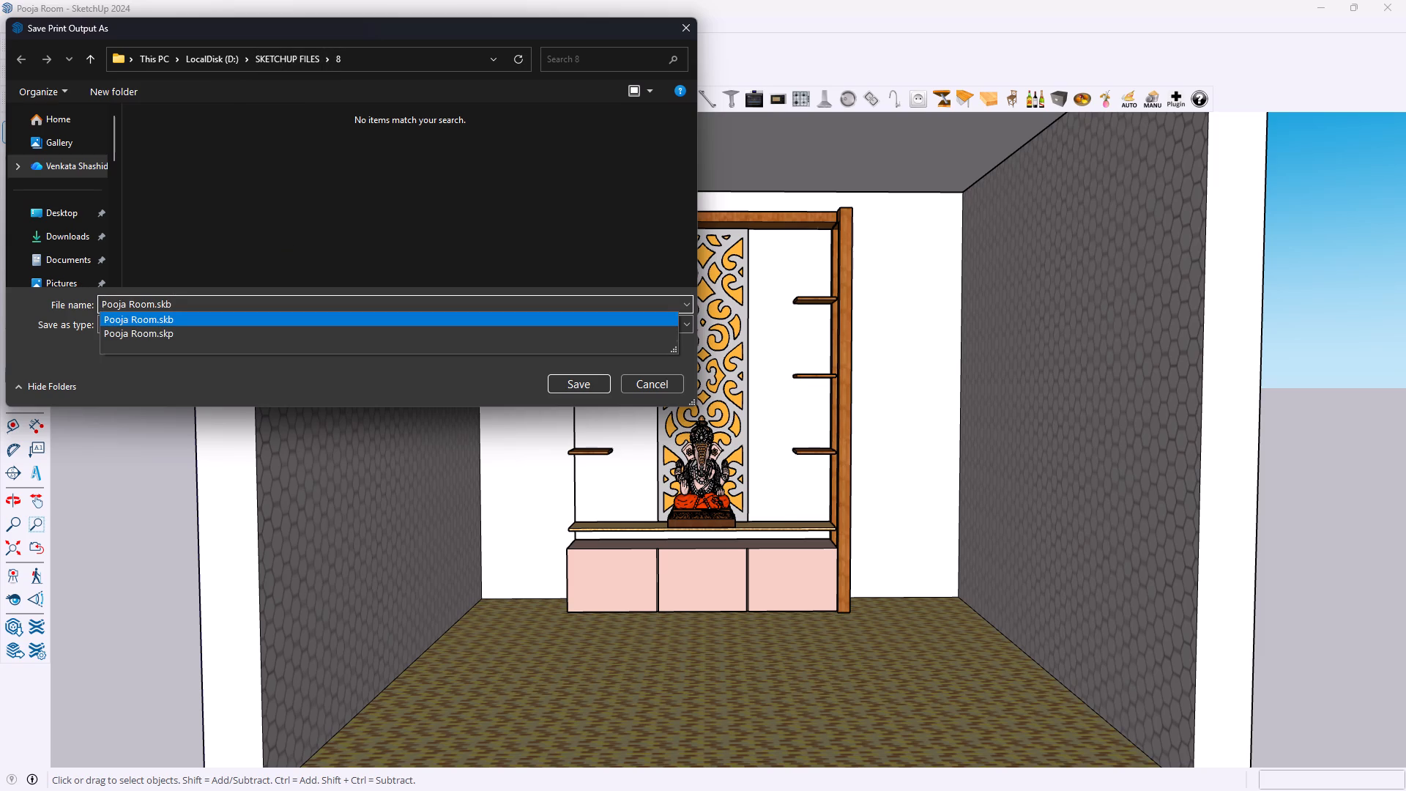
{"action": "key", "text": "BackSpace"}
{"action": "key", "text": "BackSpace"}
{"action": "key", "text": "BackSpace"}
{"action": "key", "text": "BackSpace"}
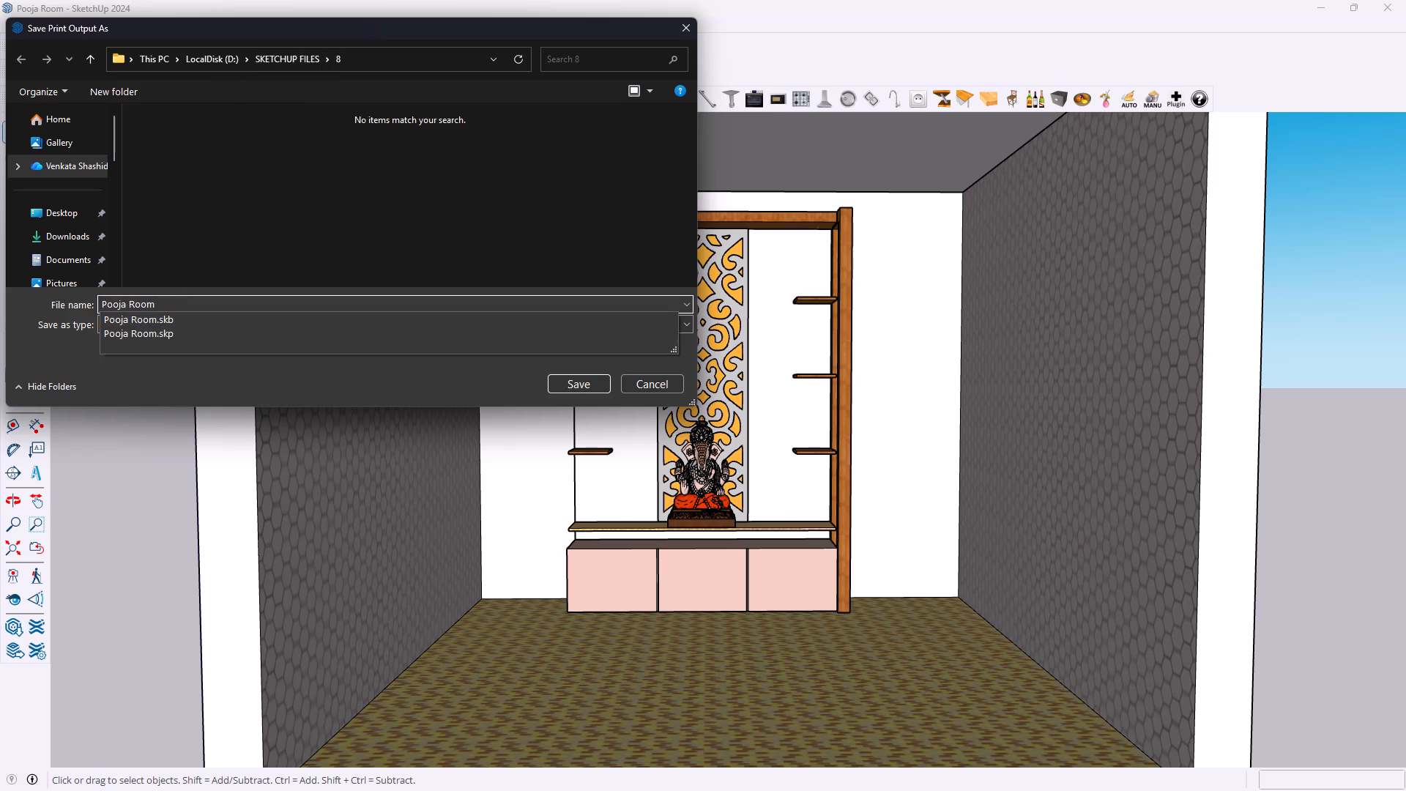
{"action": "key", "text": "Return"}
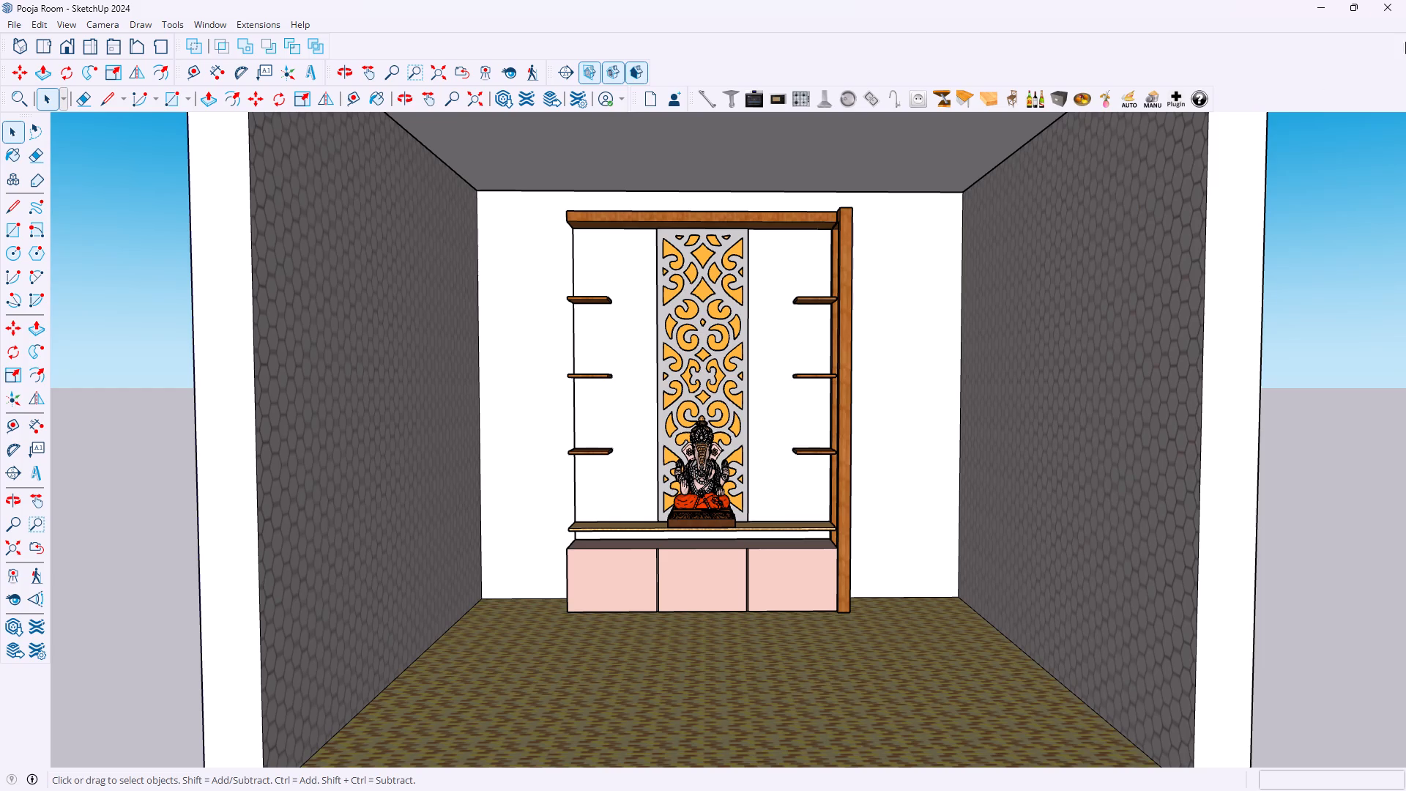
Close the modelling program.
{"action": "left_click", "coordinate": [1401, 7]}
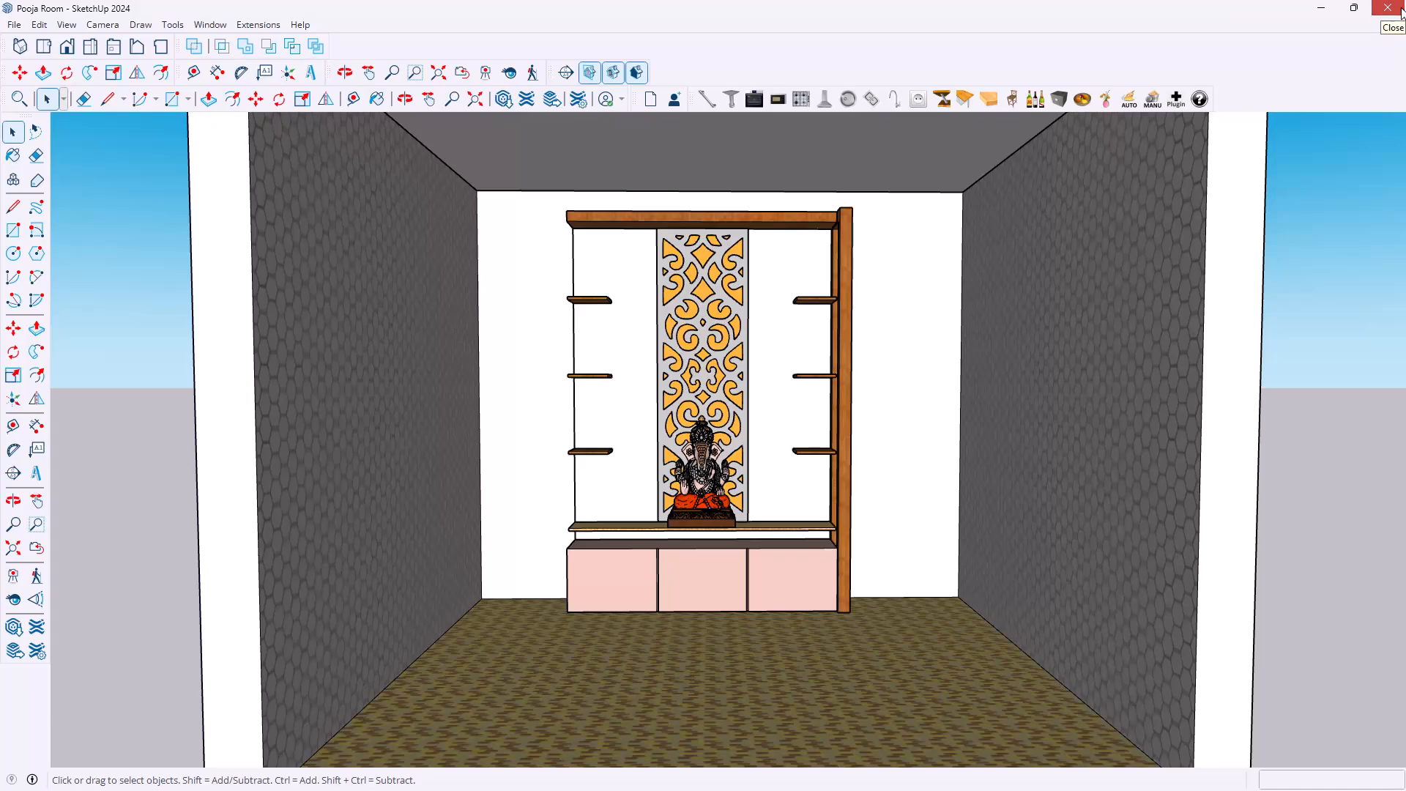